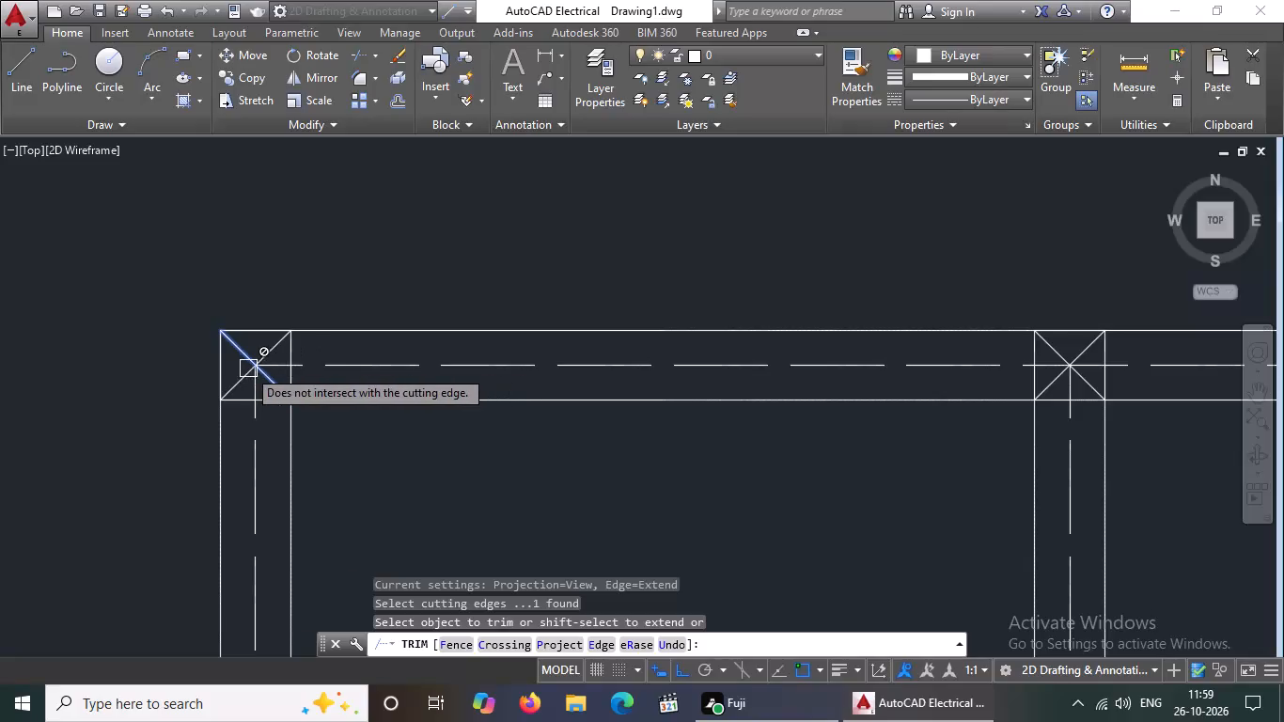
Erase the two crossing diagonals inside the column square at the plan's top-left corner.
key("Escape")
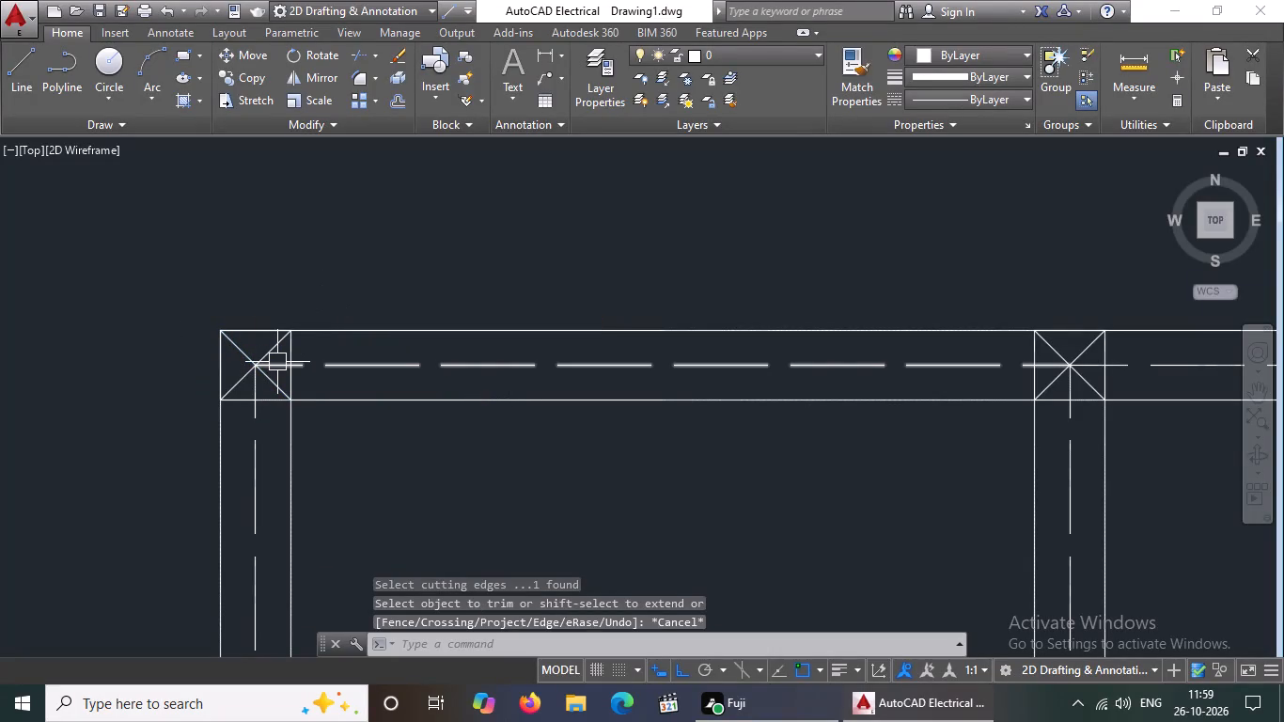
scroll(238, 379, "up", 3)
left_click(240, 363)
key("Delete")
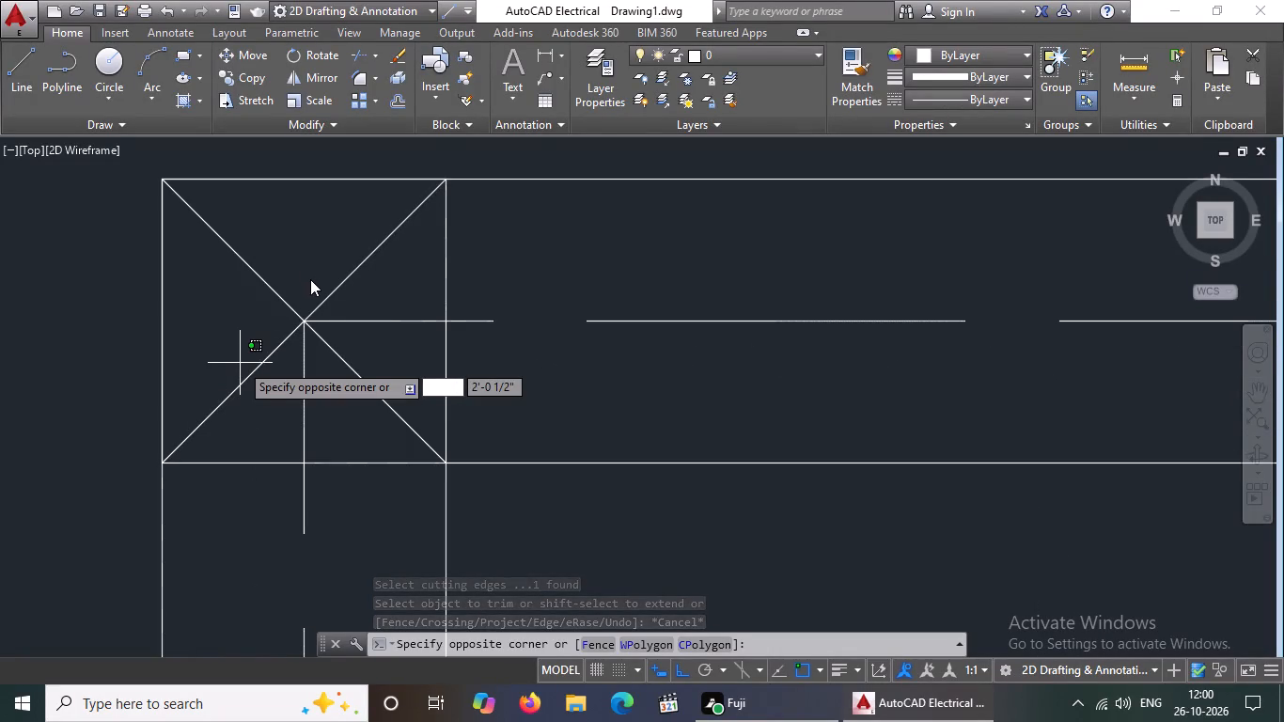
key("Escape")
left_click(358, 261)
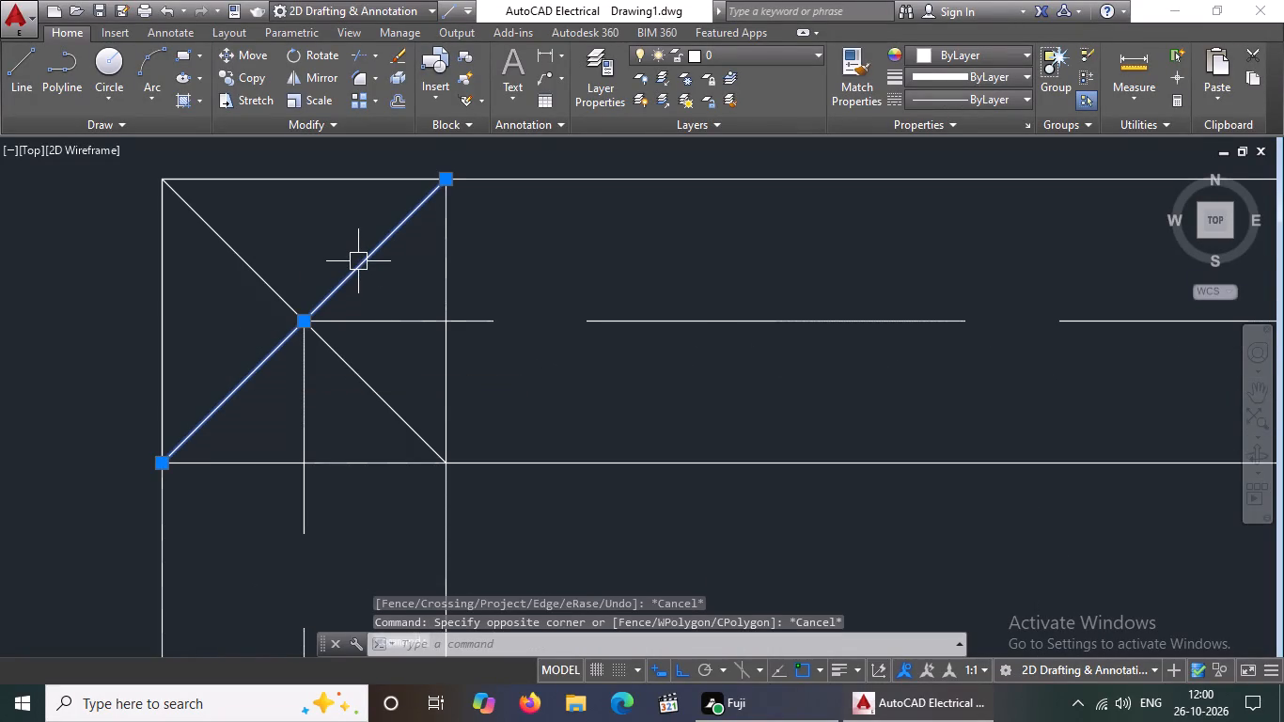
key("Delete")
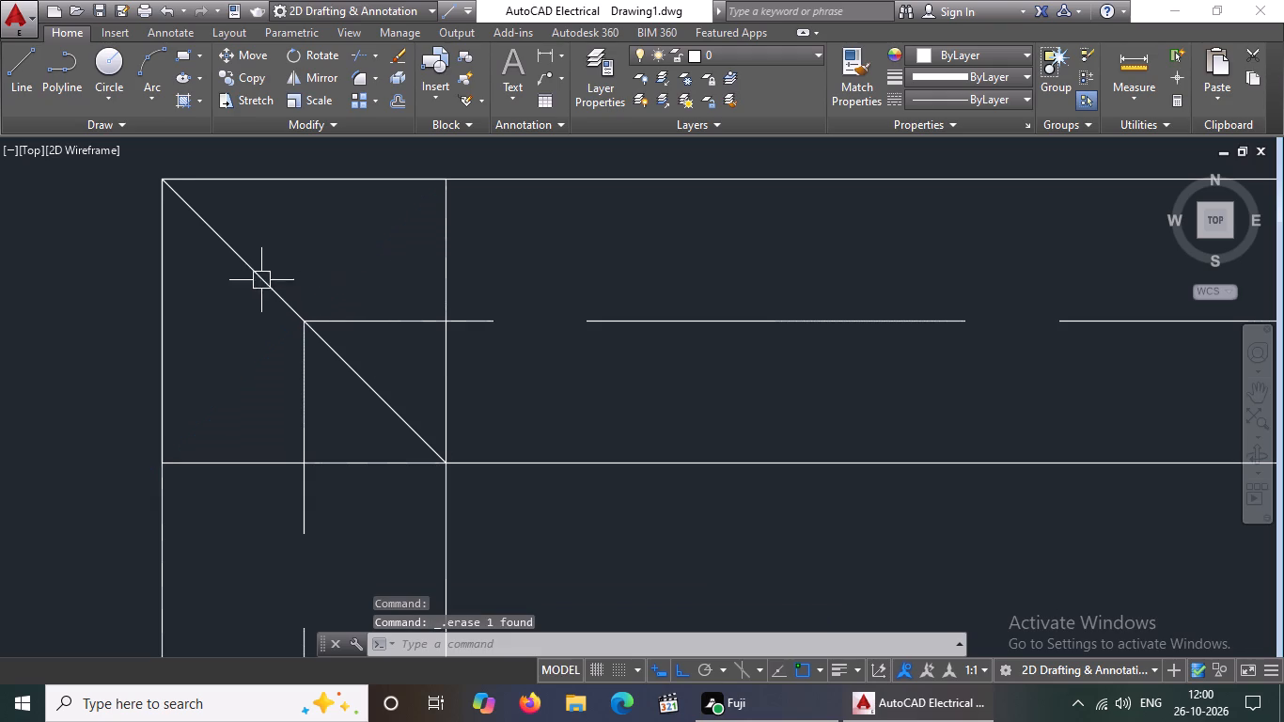
left_click(261, 277)
key("Delete")
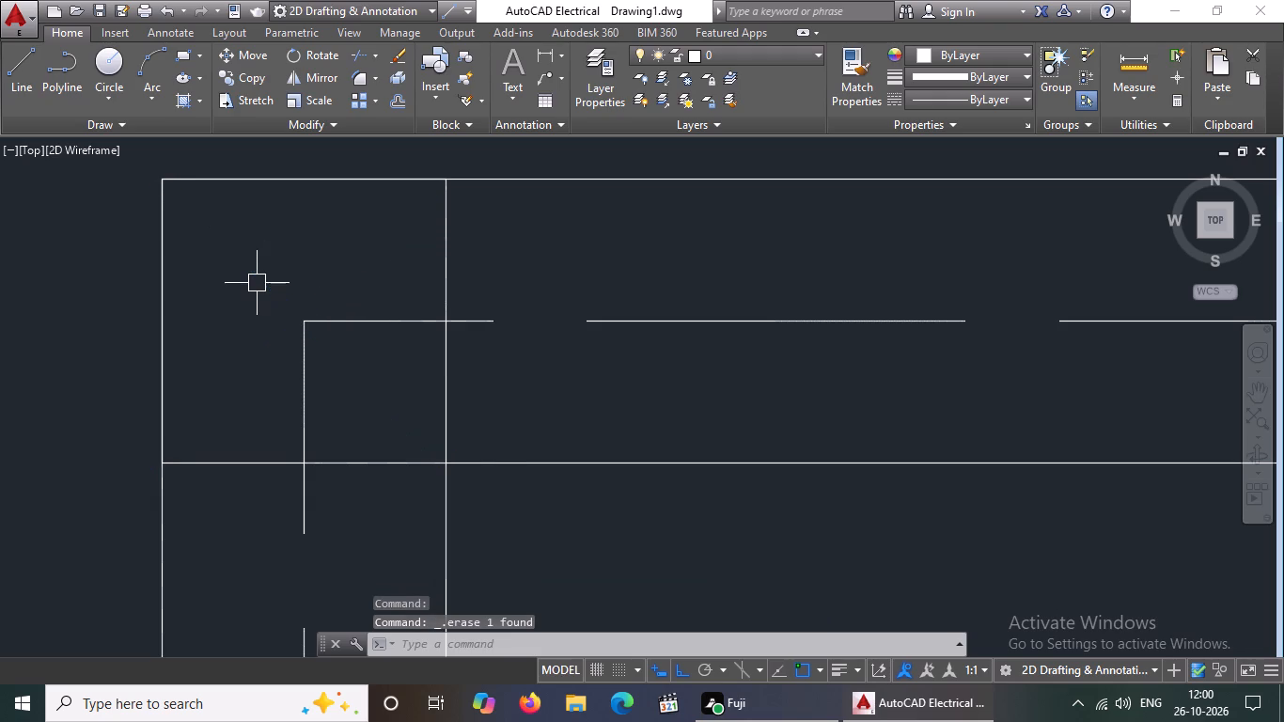
Trim the dashed horizontal and vertical centrelines back to the edges of the top-left column square.
key("Escape")
type("TR")
key("Return")
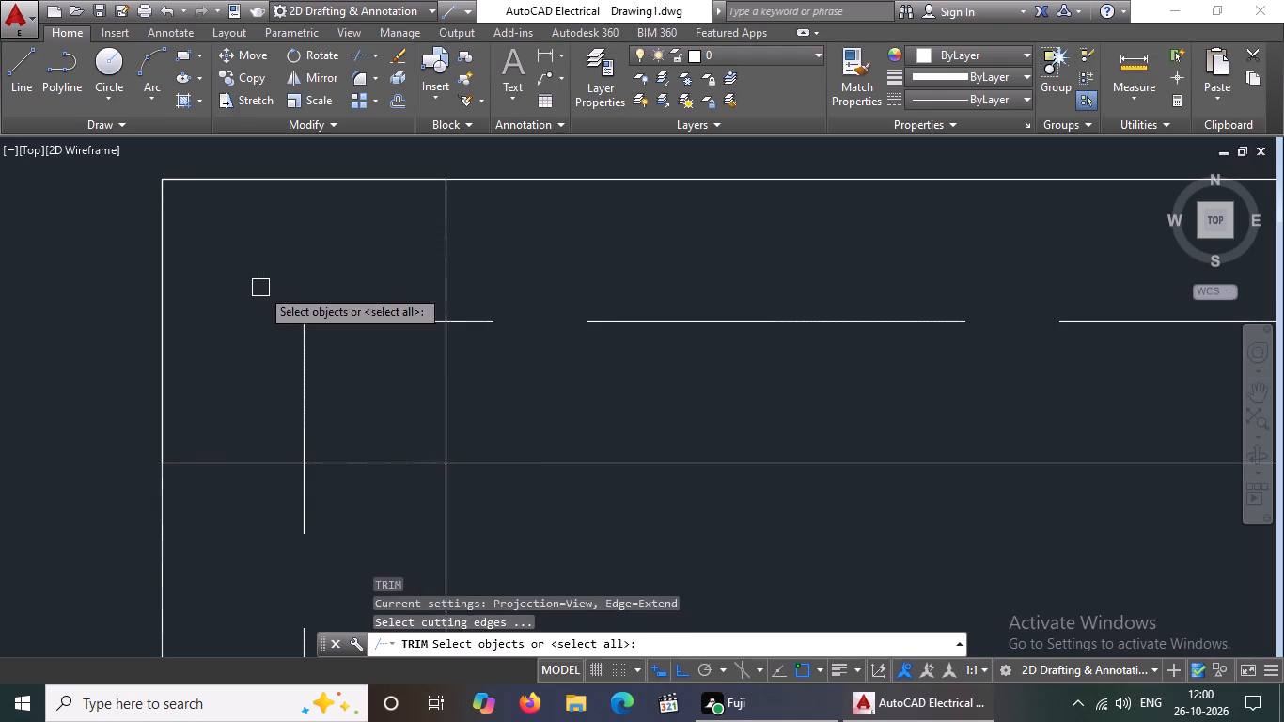
key("Return")
scroll(265, 288, "up", 1)
left_click_drag(321, 475, 347, 452)
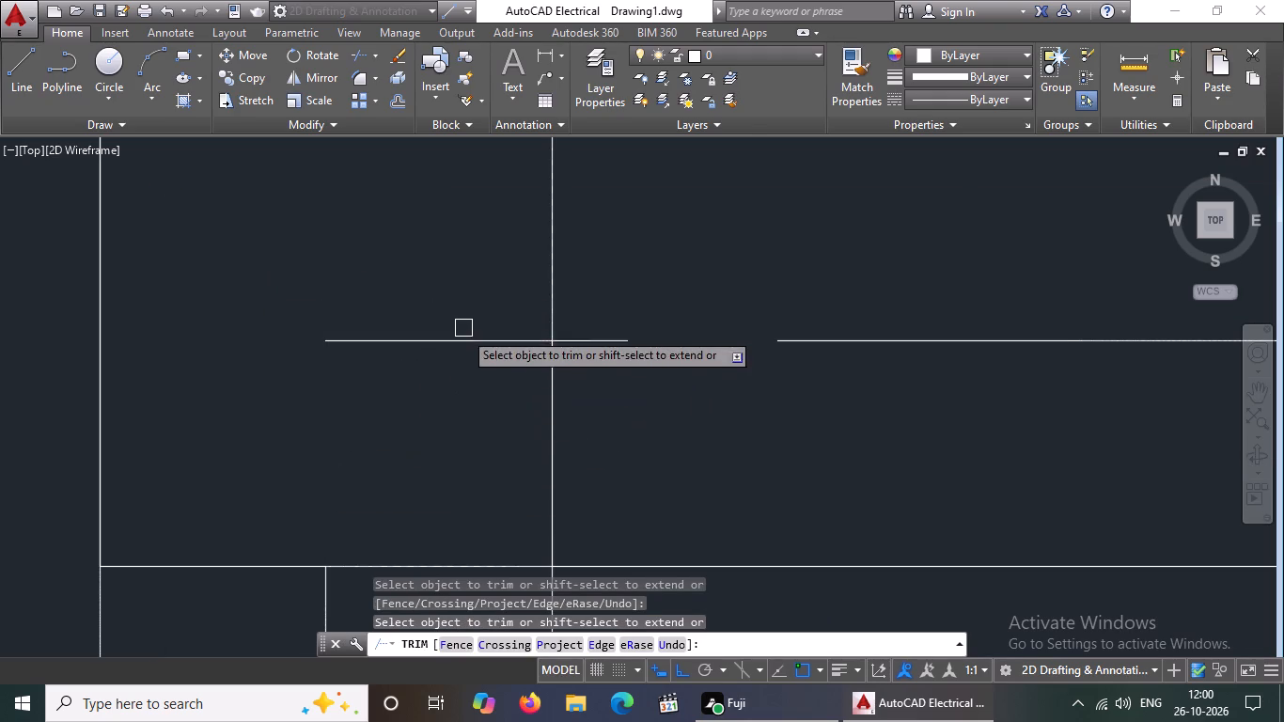
left_click(464, 343)
scroll(415, 394, "down", 5)
key("Escape")
Erase the two crossing diagonals inside the second column square along the plan's top wall.
scroll(558, 427, "down", 4)
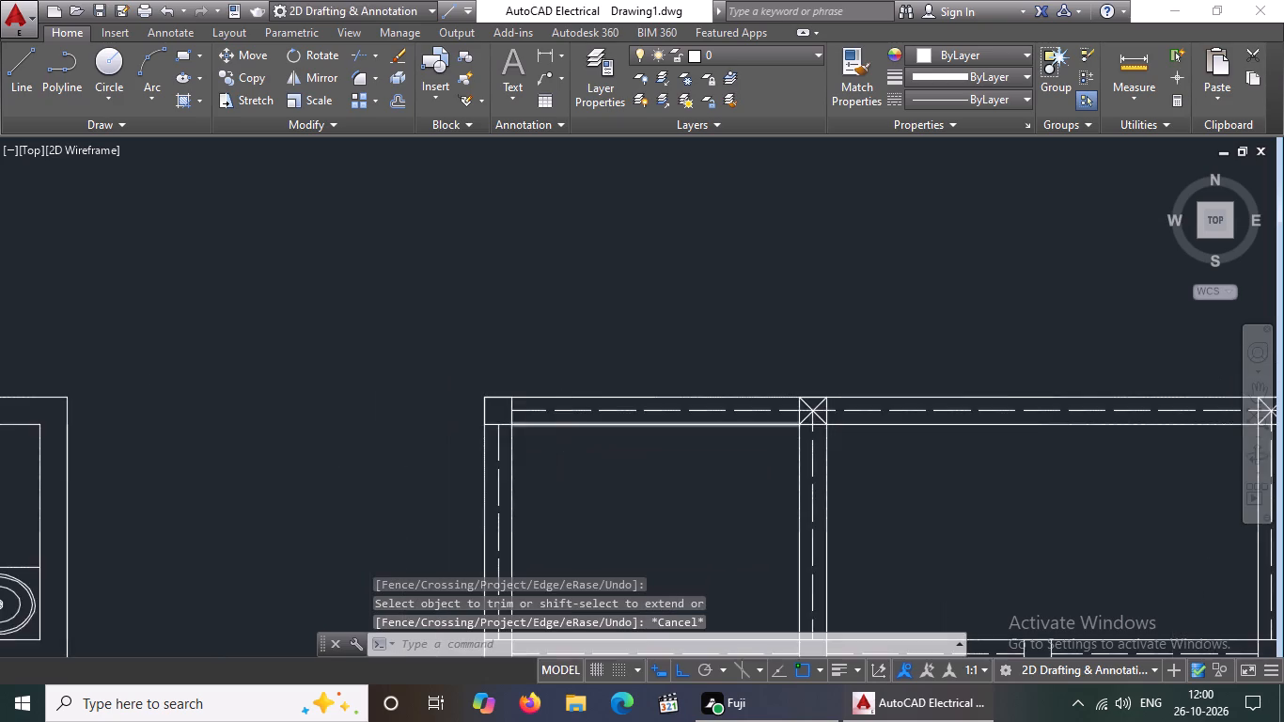
scroll(563, 430, "down", 1)
scroll(685, 431, "up", 5)
scroll(540, 383, "up", 3)
left_click(519, 422)
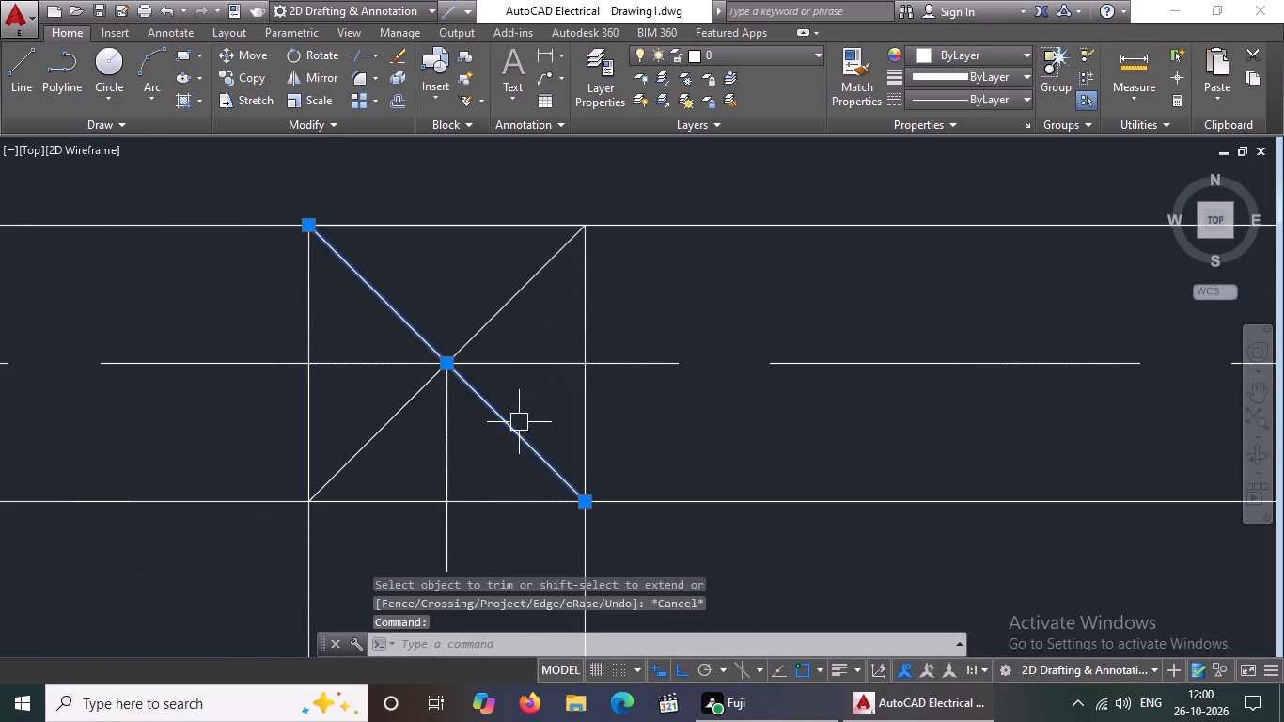
key("Delete")
left_click_drag(490, 296, 498, 312)
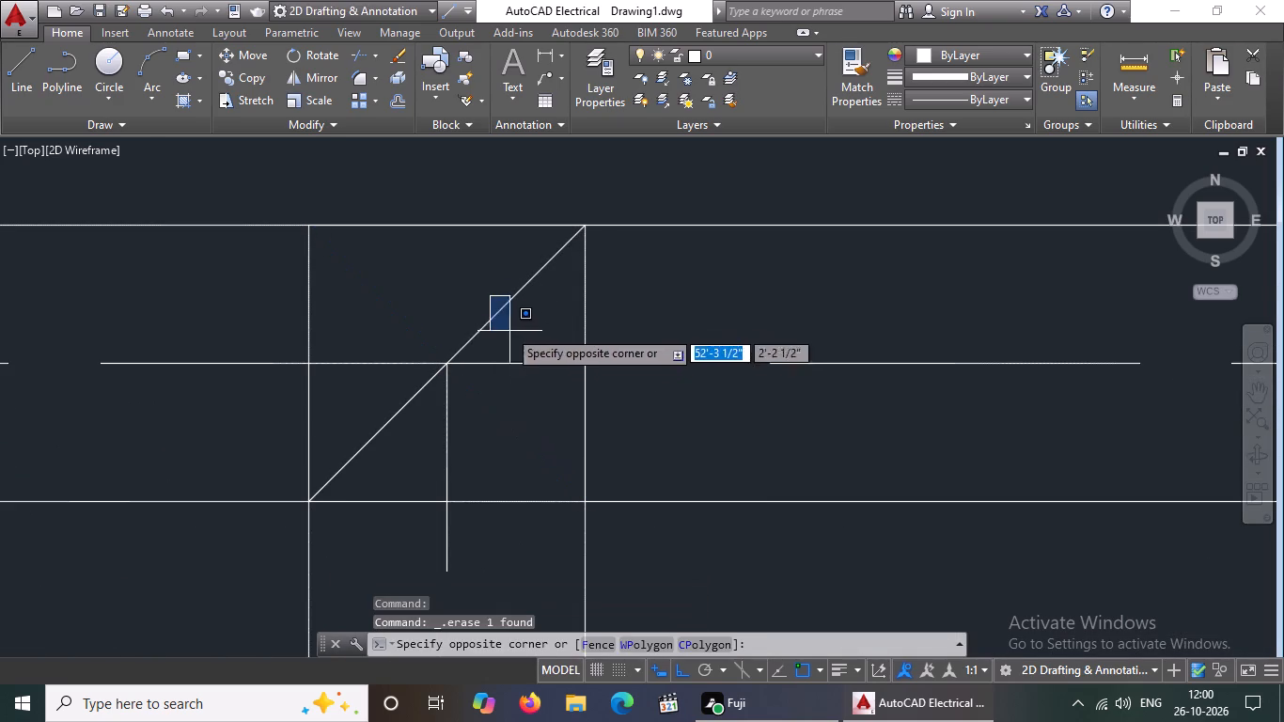
left_click(505, 323)
left_click(493, 317)
key("Delete")
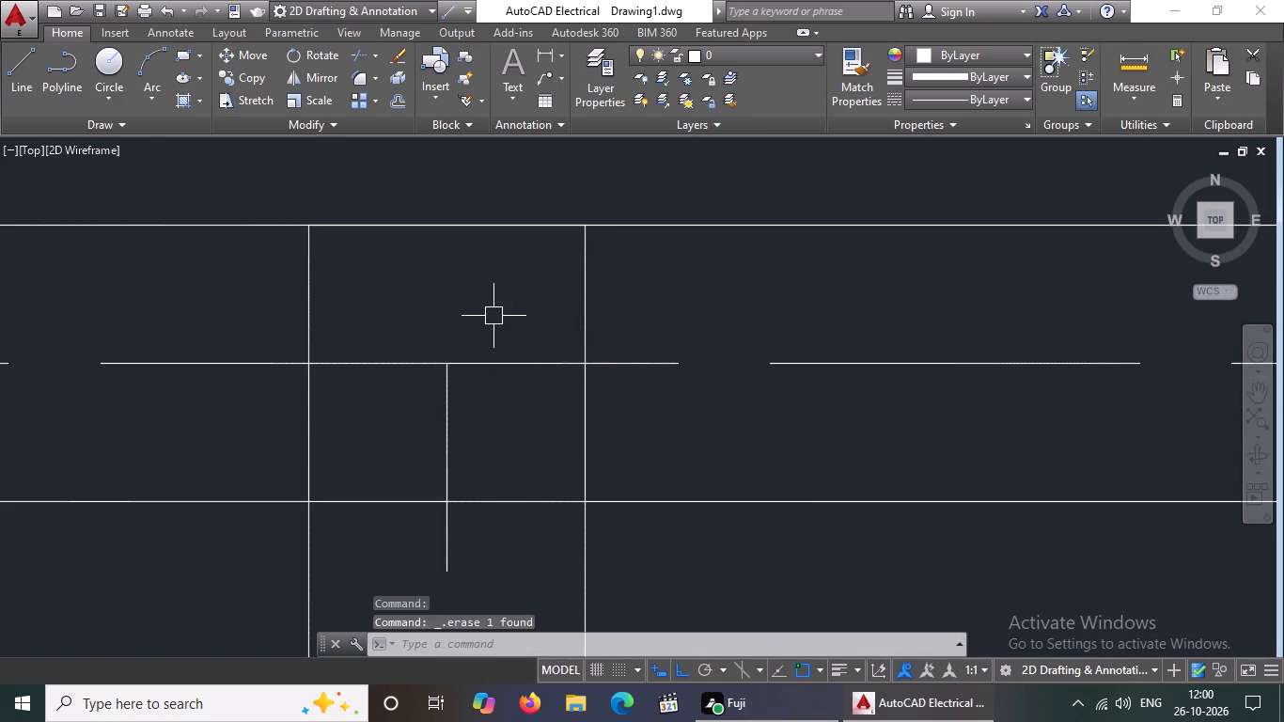
Trim the centreline segments that run inside the second column square of the top wall.
type("TR")
key("Return")
key("Return")
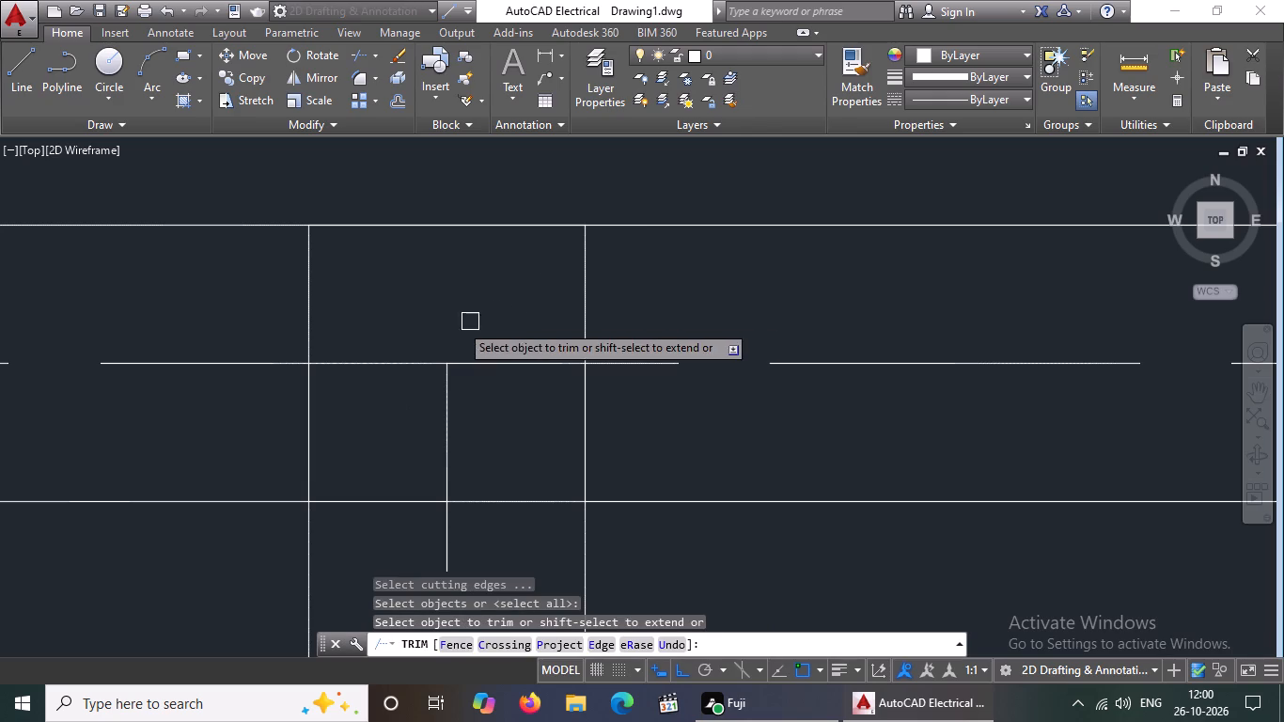
left_click(379, 365)
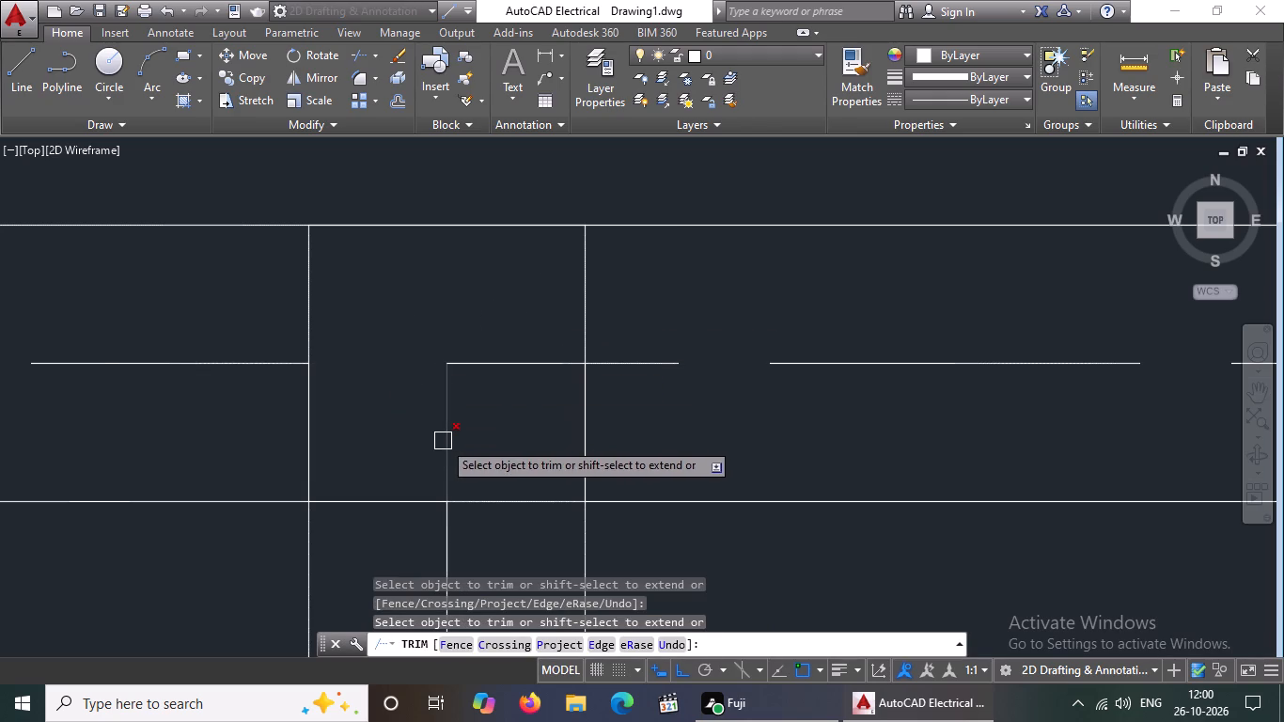
left_click_drag(445, 441, 453, 438)
left_click(530, 364)
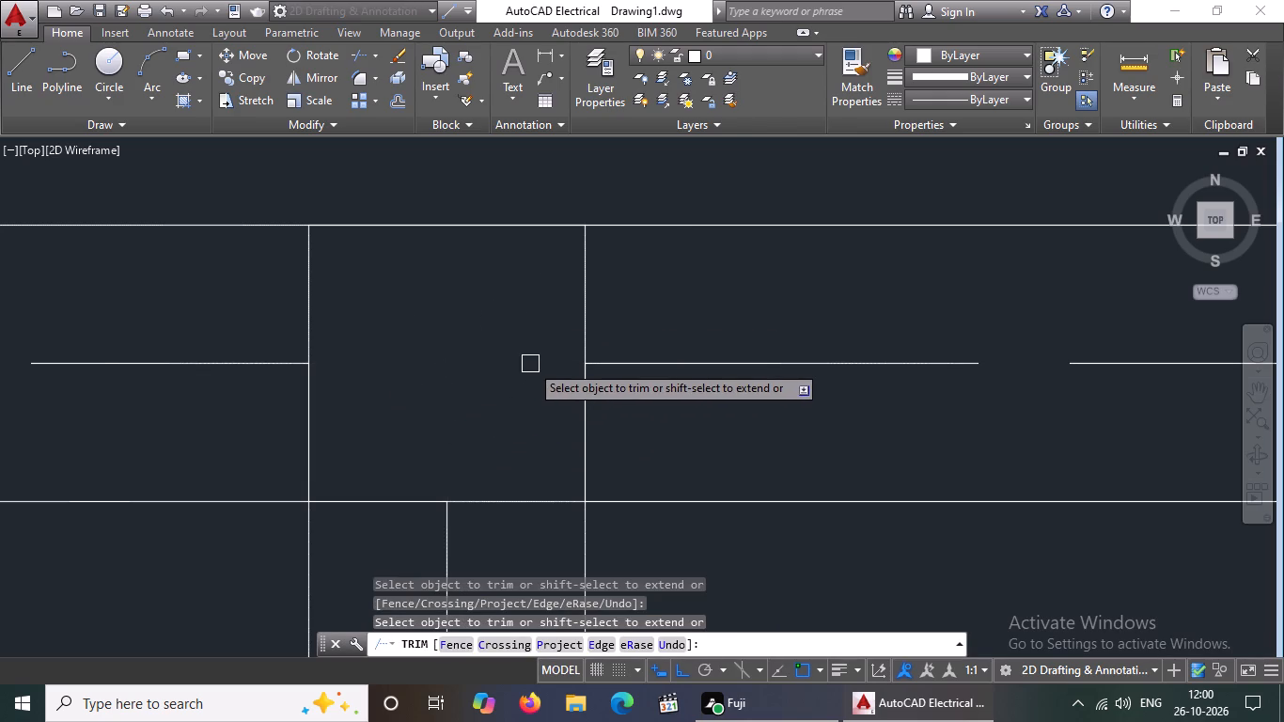
scroll(537, 365, "down", 4)
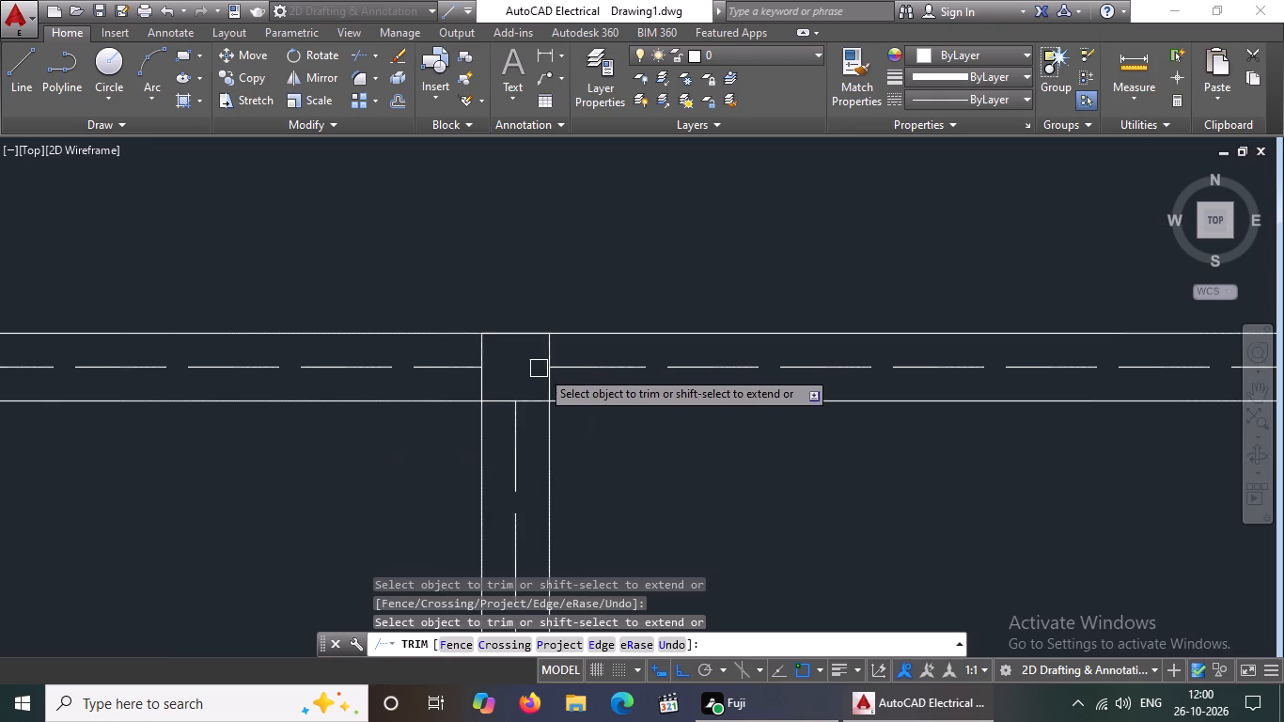
scroll(655, 369, "down", 3)
key("Escape")
Erase the two crossing diagonals inside the third column square along the plan's top wall.
scroll(917, 394, "up", 1)
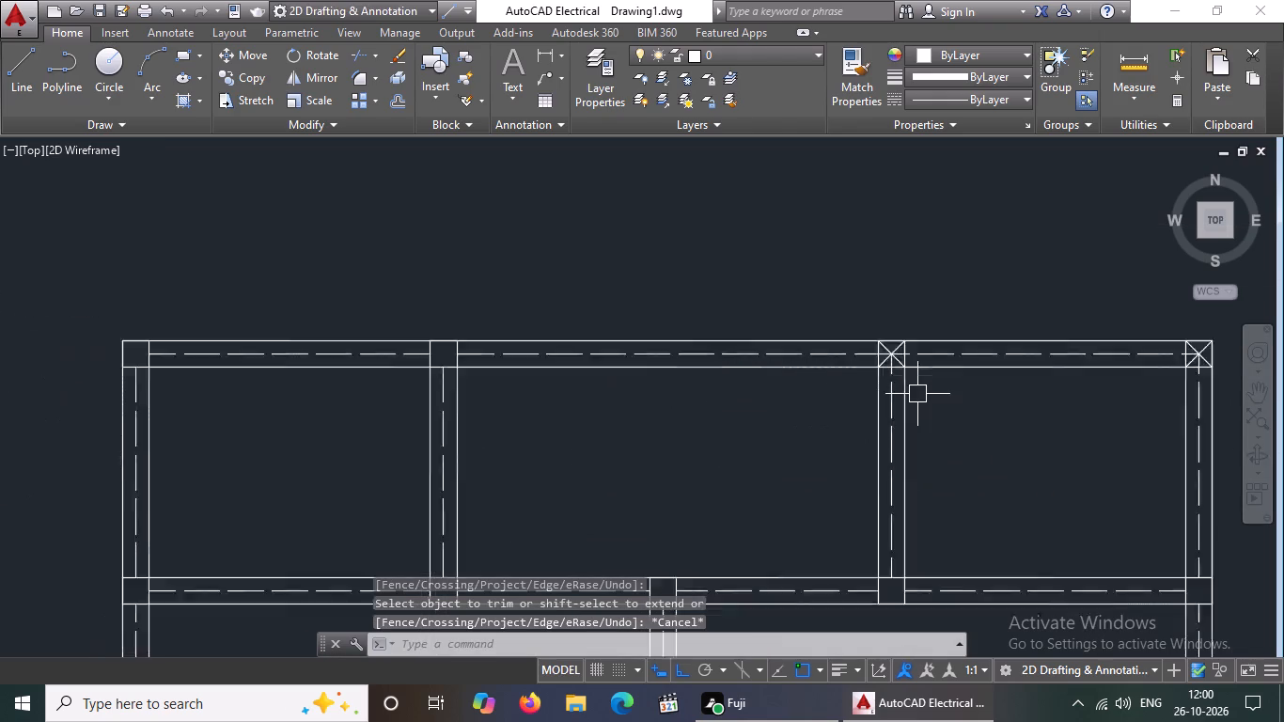
scroll(917, 394, "up", 1)
scroll(865, 337, "up", 4)
left_click(863, 276)
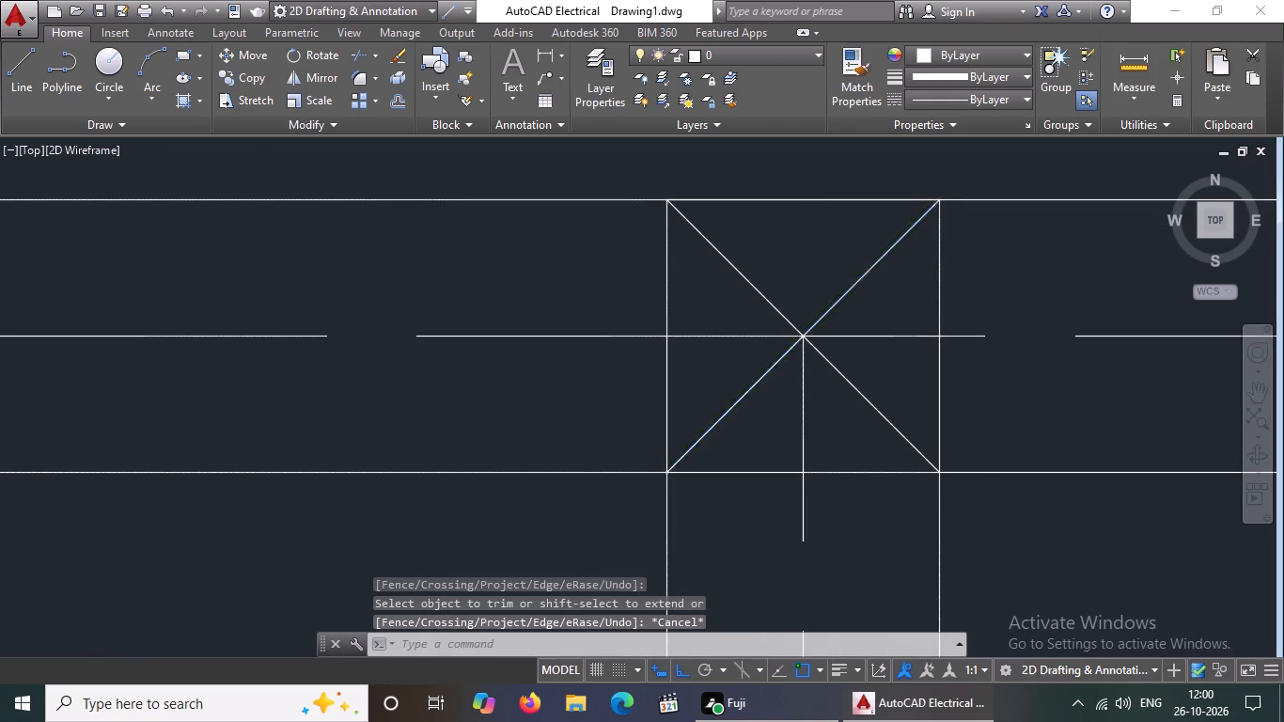
key("Delete")
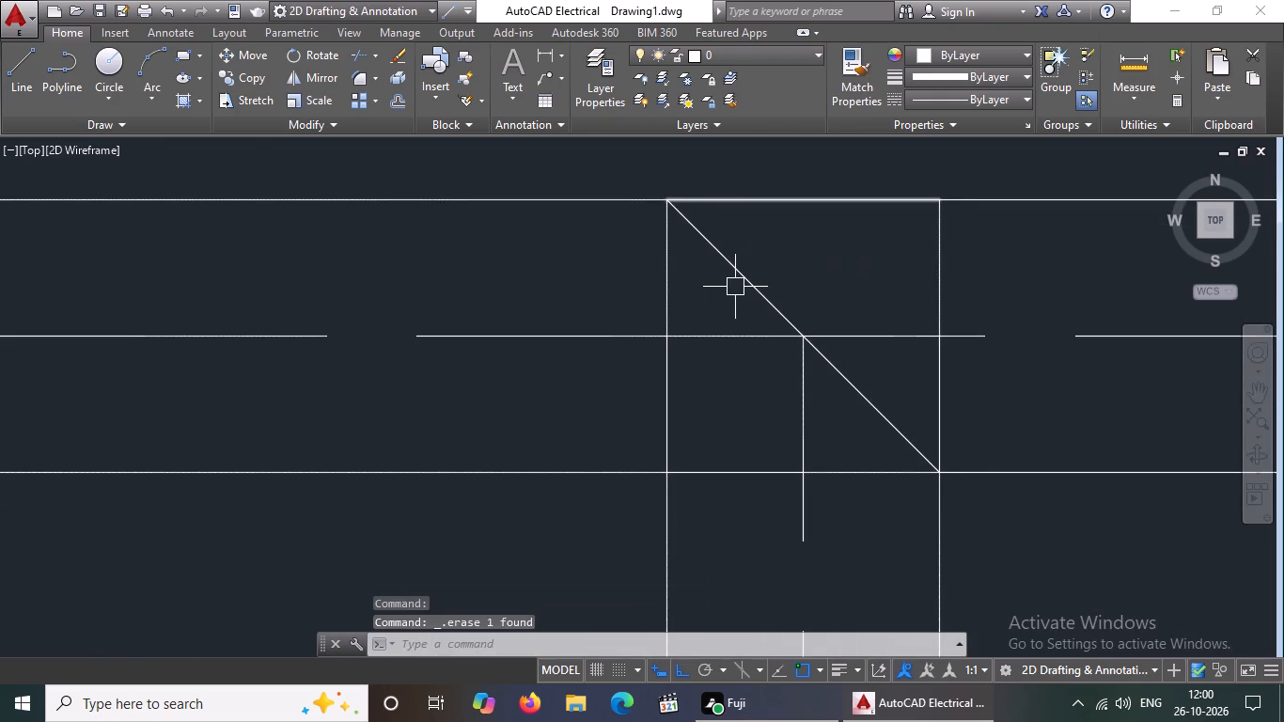
left_click(742, 276)
key("Delete")
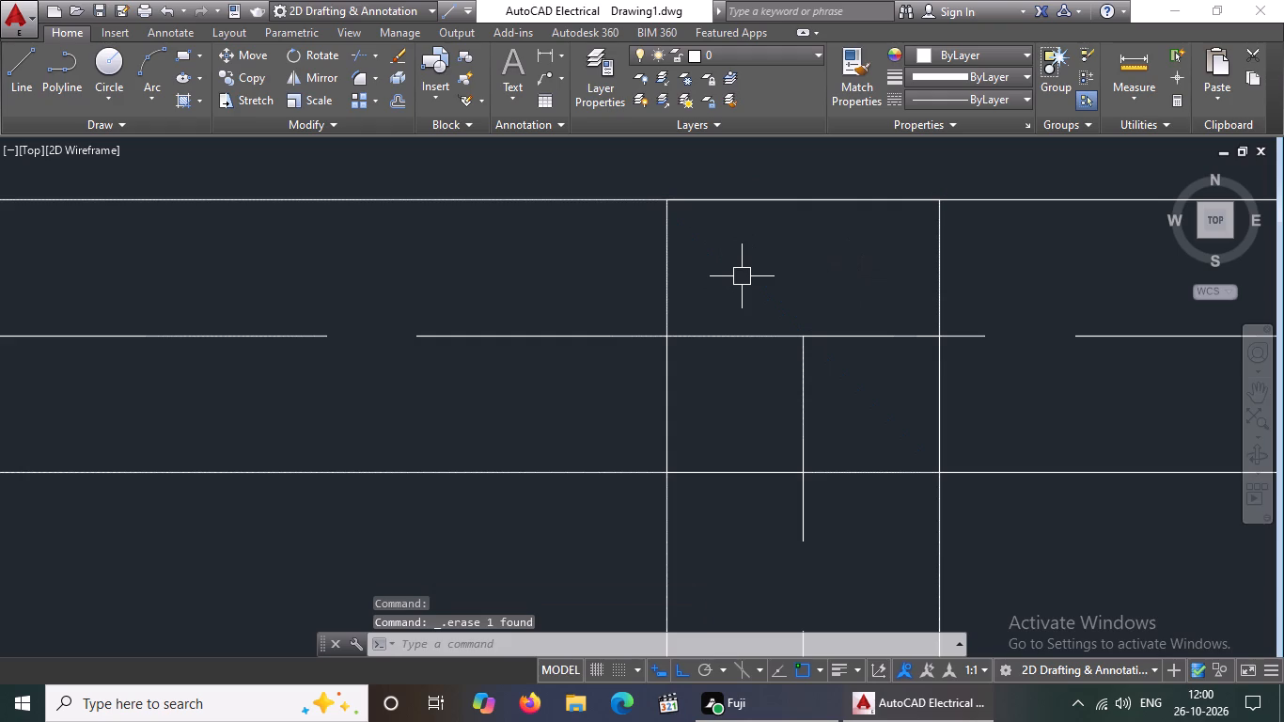
Trim the centreline segments that run inside the third column square of the top wall.
type("TR")
key("Return")
key("Return")
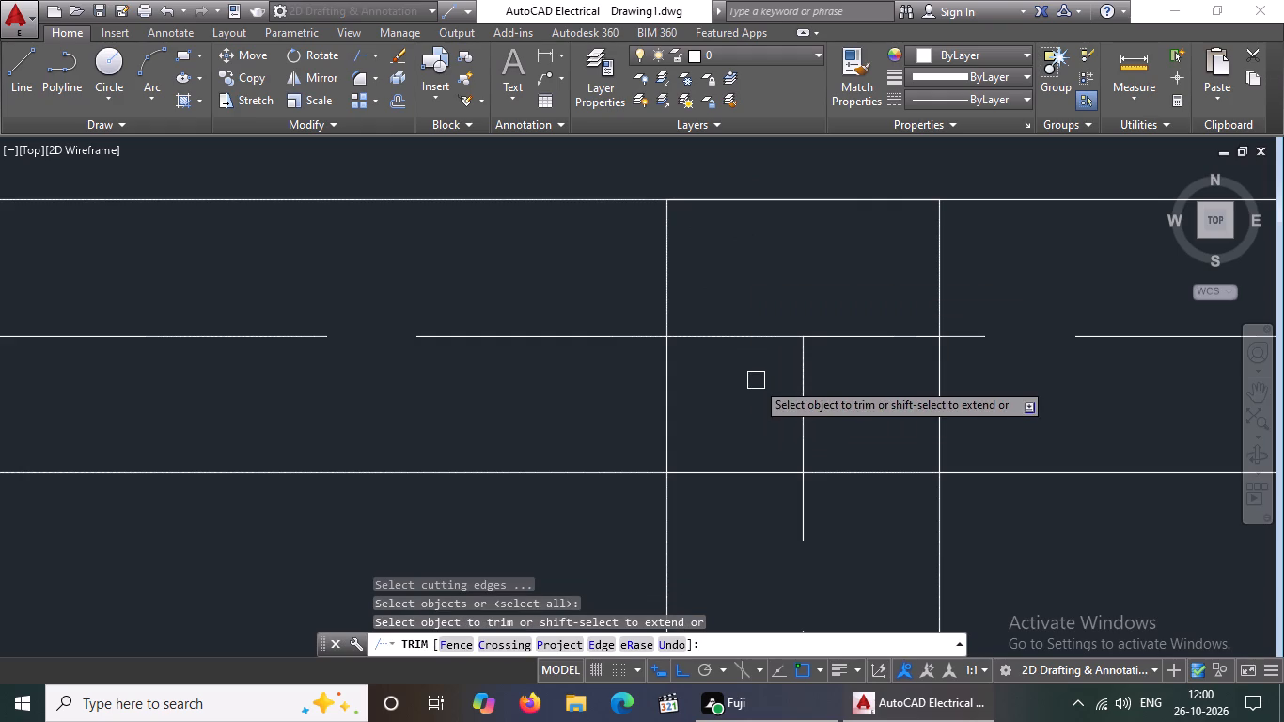
left_click_drag(765, 337, 783, 337)
left_click(853, 337)
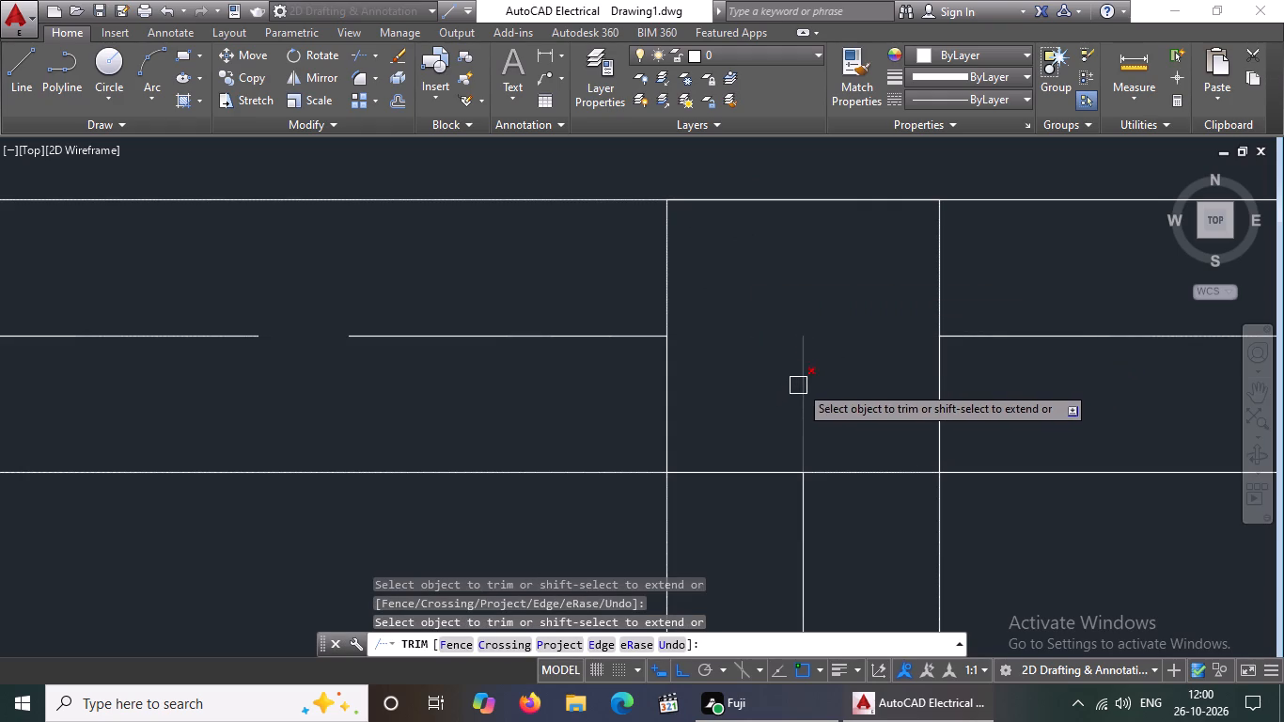
left_click(801, 384)
scroll(815, 375, "down", 6)
key("Escape")
Trim the horizontal and vertical centreline ends inside the column square at the plan's top-right corner.
scroll(1180, 332, "up", 3)
type("TR")
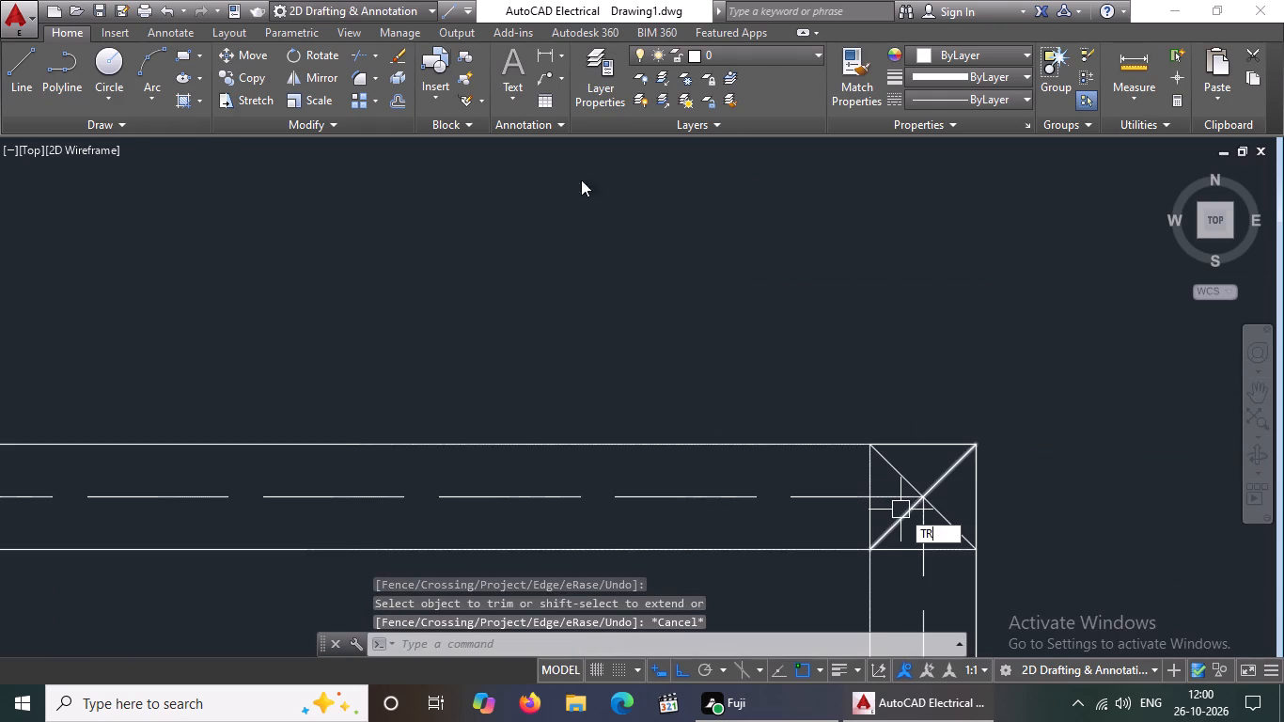
key("Return")
key("Return")
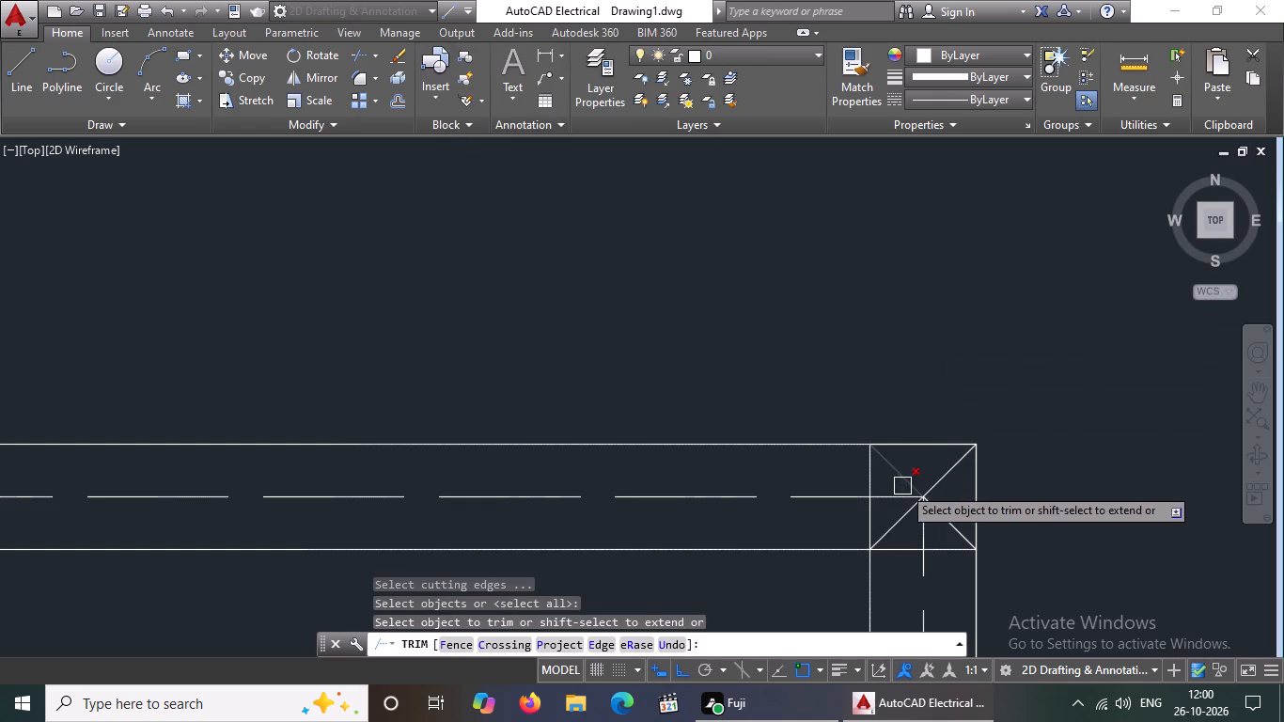
left_click_drag(889, 490, 894, 498)
left_click(927, 527)
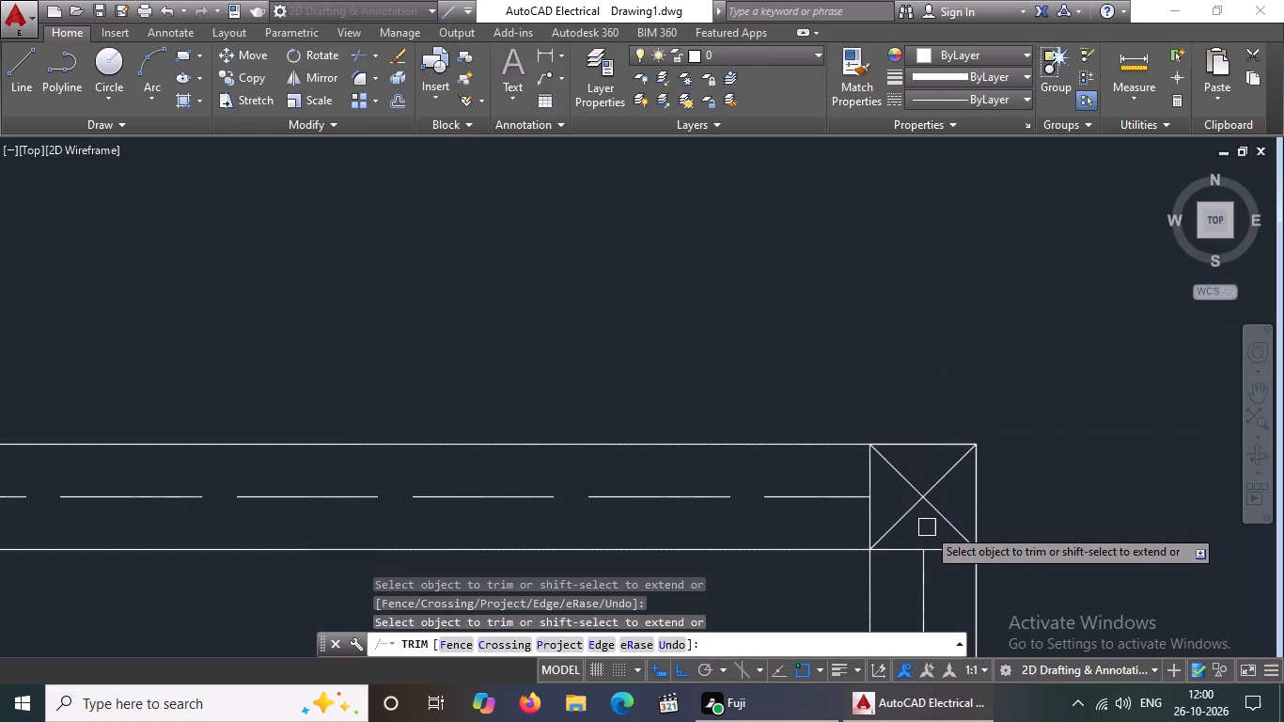
key("Escape")
Erase both crossing diagonals from the top-right corner column square.
left_click(940, 517)
key("Delete")
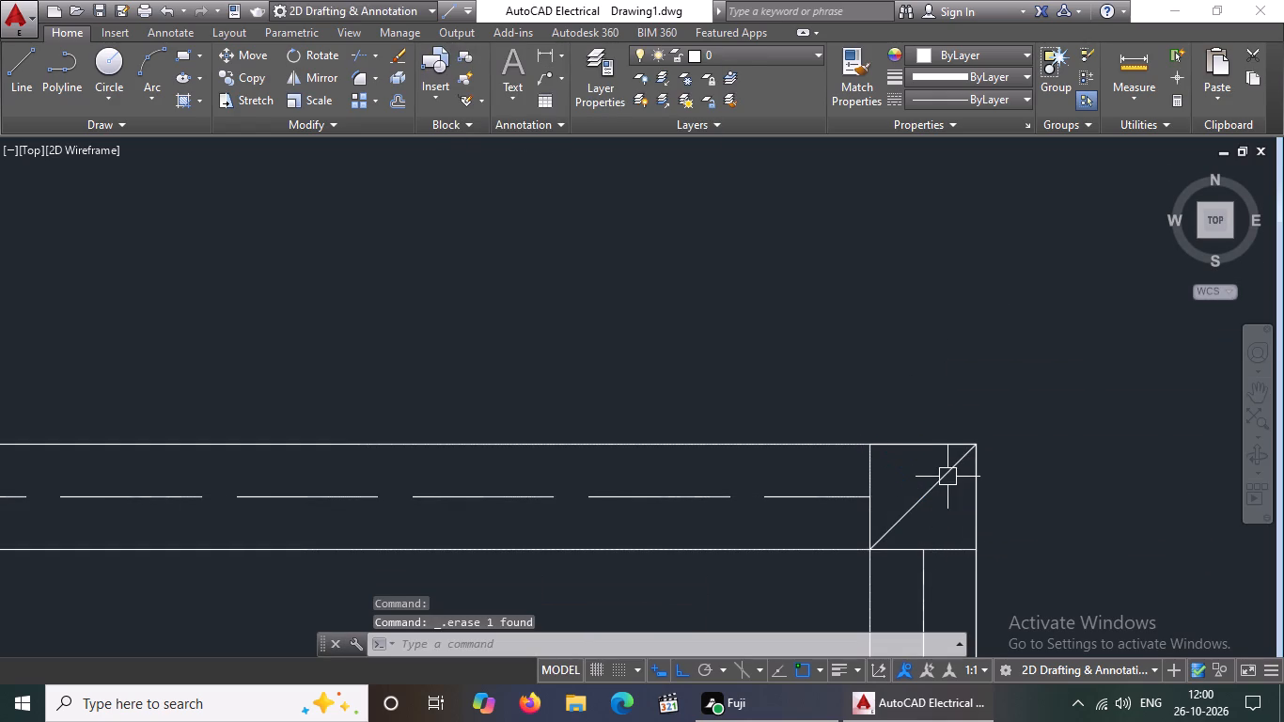
left_click(947, 470)
key("Delete")
scroll(915, 482, "down", 4)
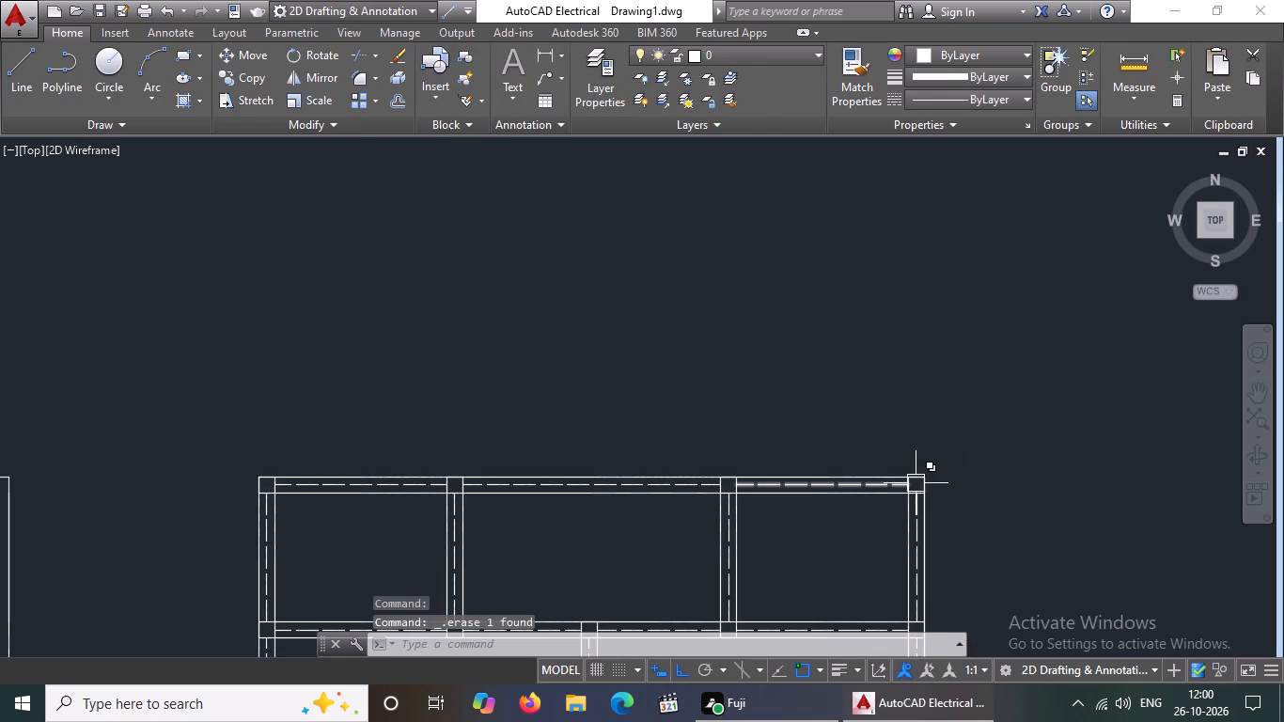
Offset the upper edge of the top-left column square outward by 5", and offset the resulting line another 5" outward.
scroll(903, 487, "down", 3)
scroll(647, 487, "up", 3)
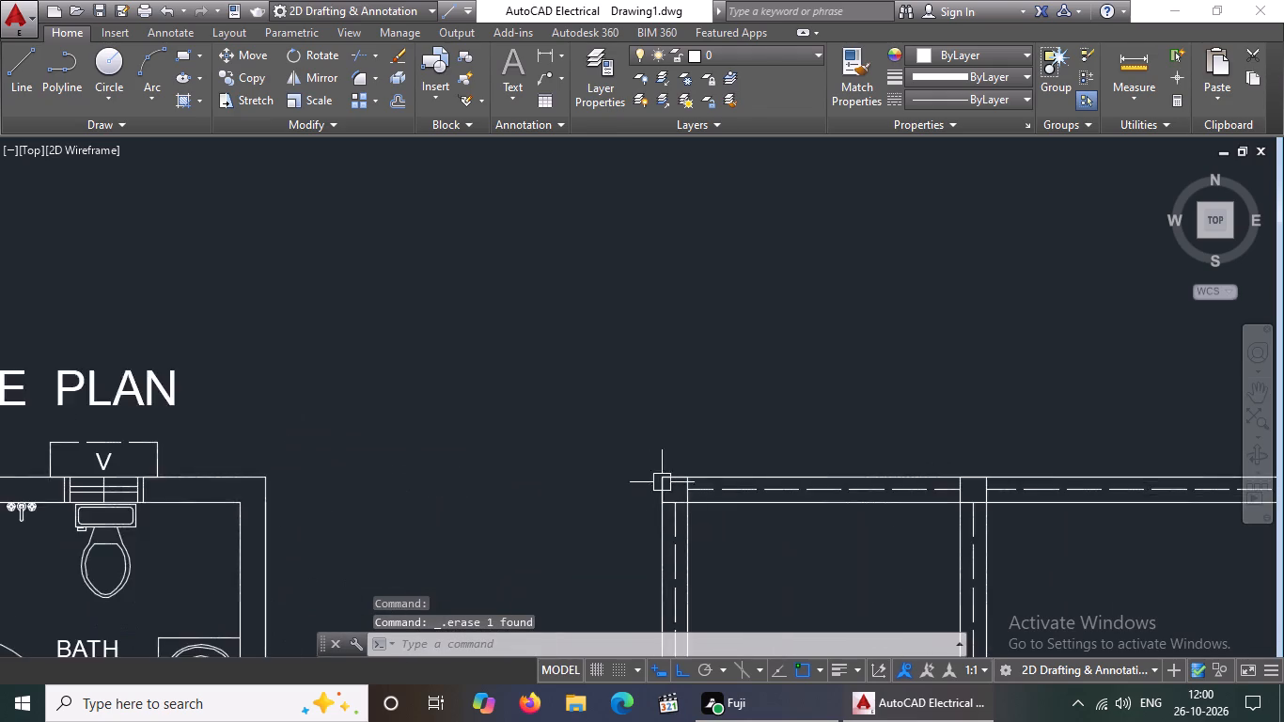
scroll(666, 481, "up", 3)
key("Escape")
middle_click_drag(713, 361, 745, 275)
scroll(741, 338, "down", 2)
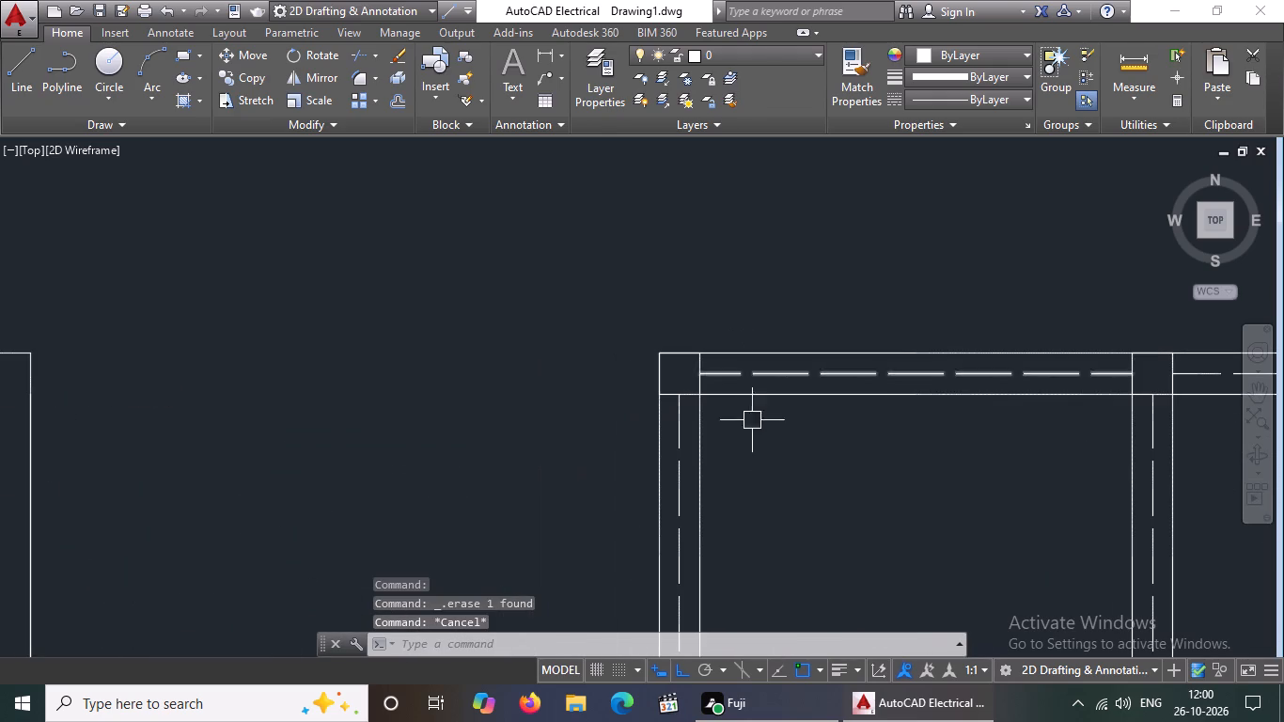
key("Escape")
key("o")
key("Return")
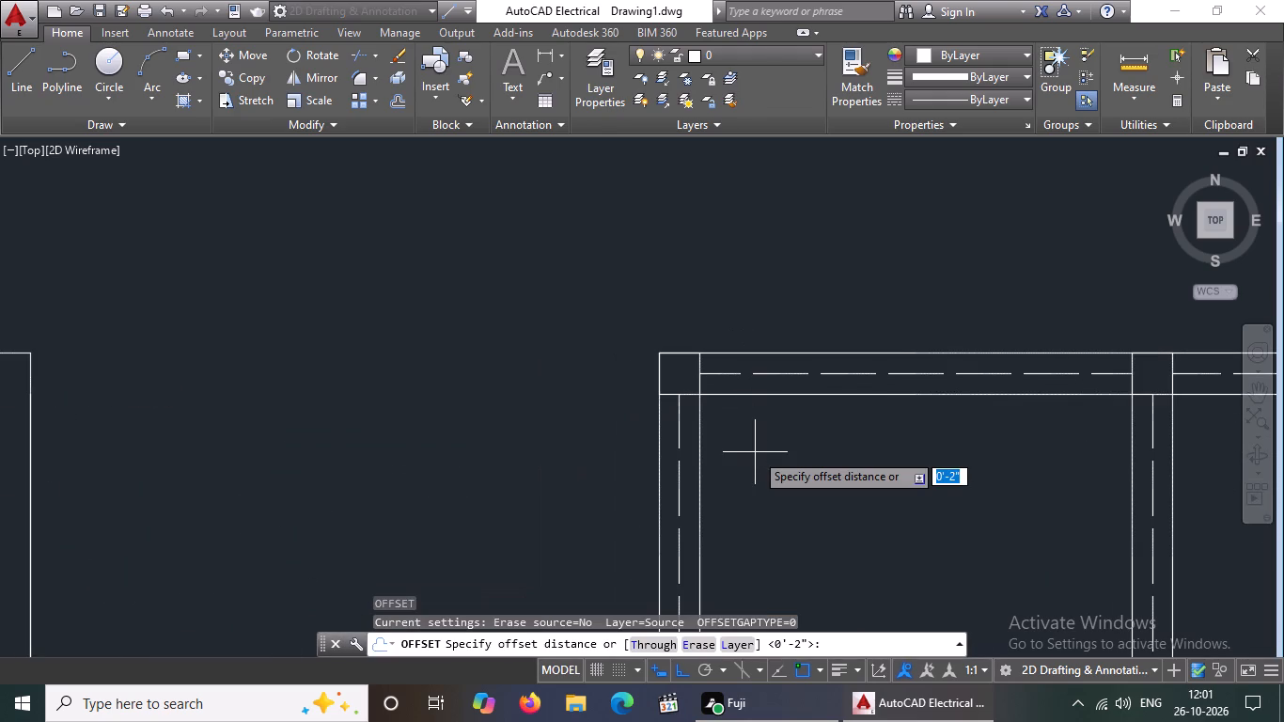
type("5\"")
key("Return")
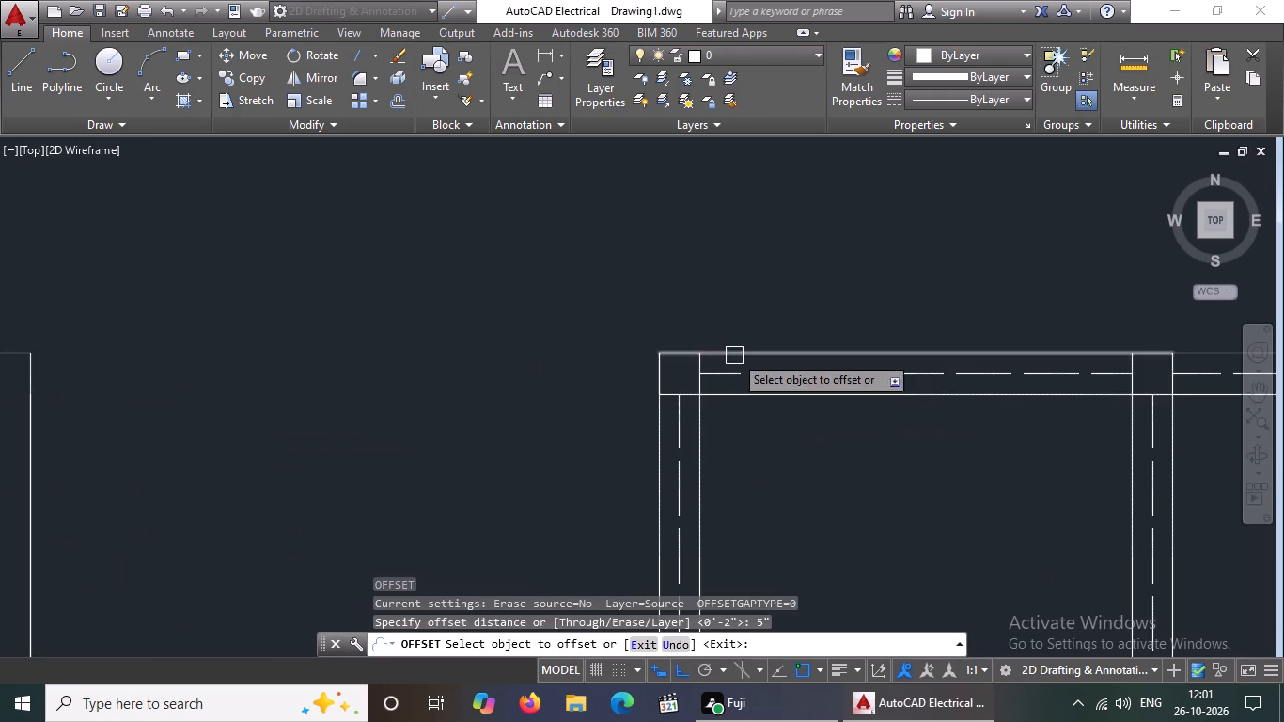
scroll(723, 353, "up", 2)
left_click(605, 352)
left_click(612, 320)
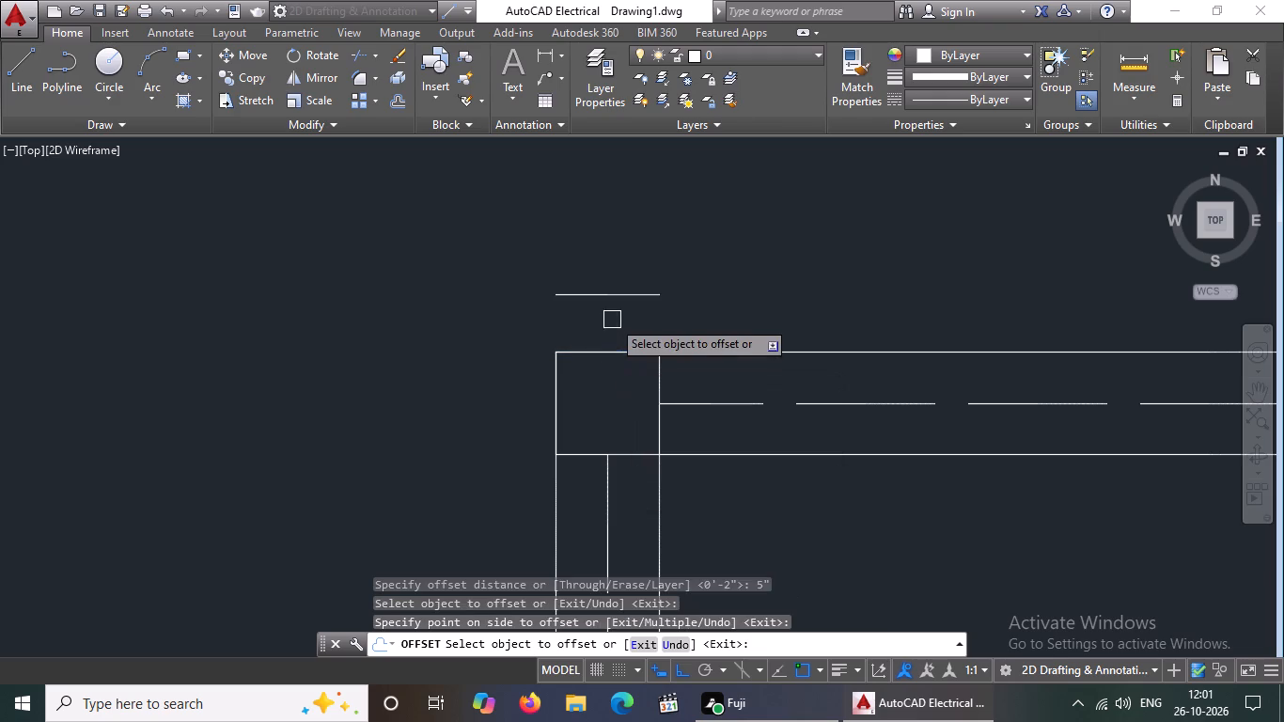
left_click_drag(625, 290, 626, 281)
left_click(631, 264)
Offset the left and lower edges of the top-left column square outward twice each, at 5" spacing.
left_click(554, 397)
left_click(541, 399)
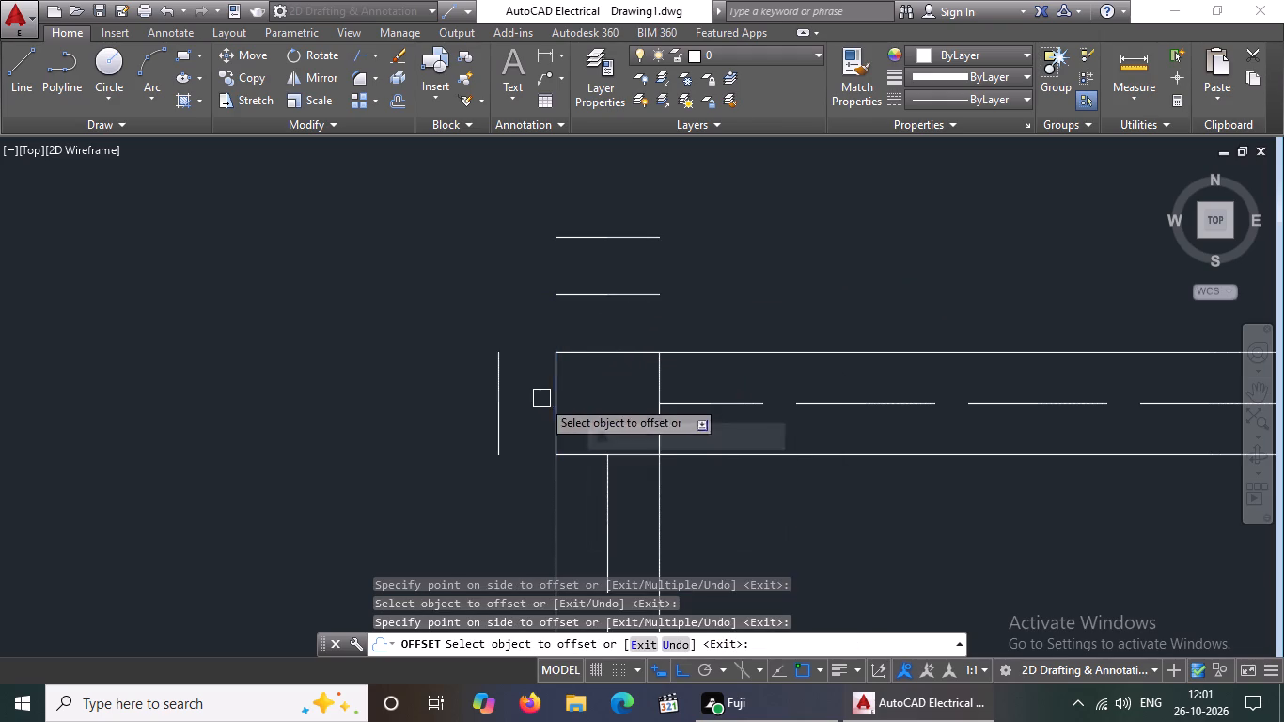
left_click(504, 411)
left_click(457, 416)
left_click(585, 454)
left_click(554, 510)
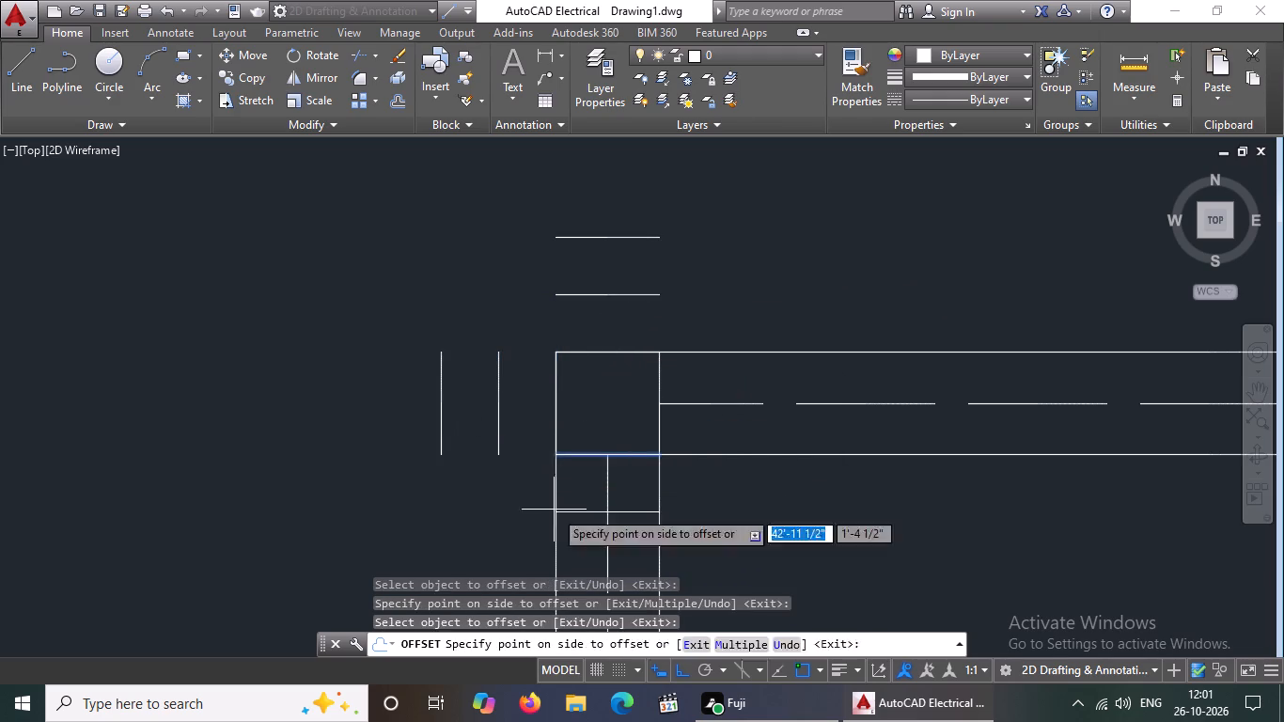
scroll(581, 456, "down", 4)
scroll(599, 494, "up", 4)
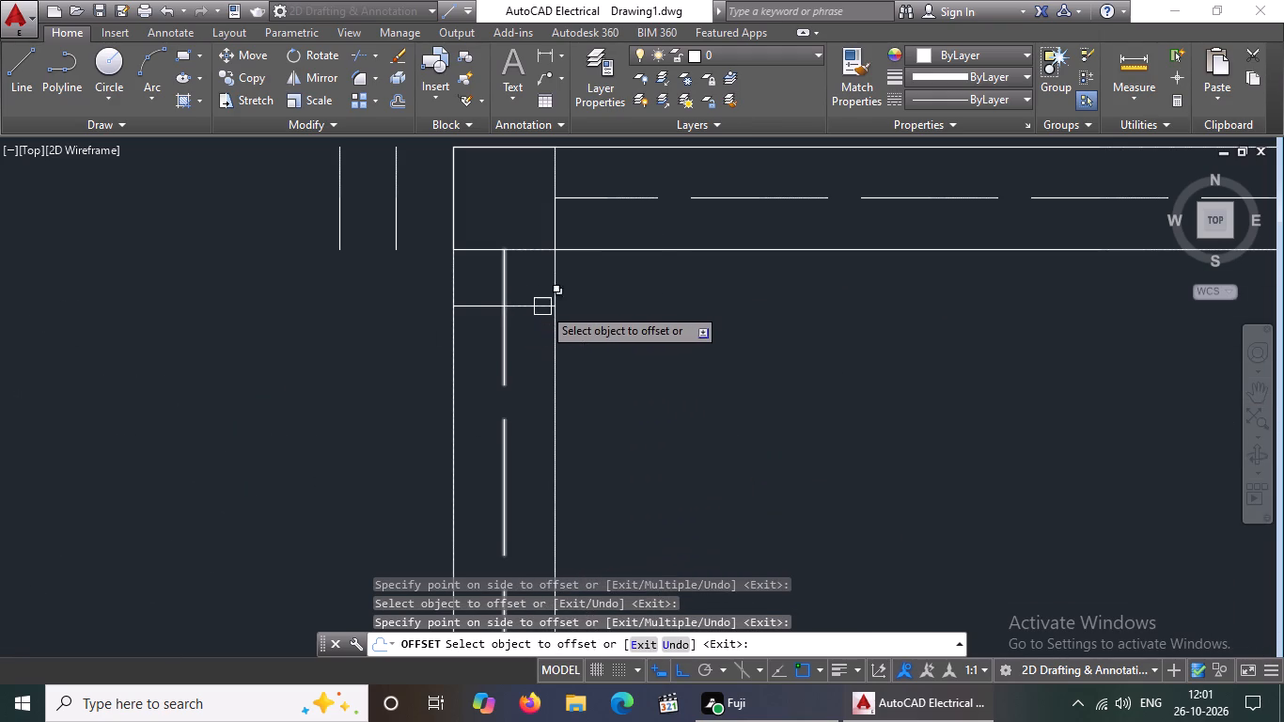
left_click(544, 306)
left_click(544, 456)
Offset the right edge of the top-left column square outward twice, at 5" spacing.
left_click_drag(553, 224, 593, 220)
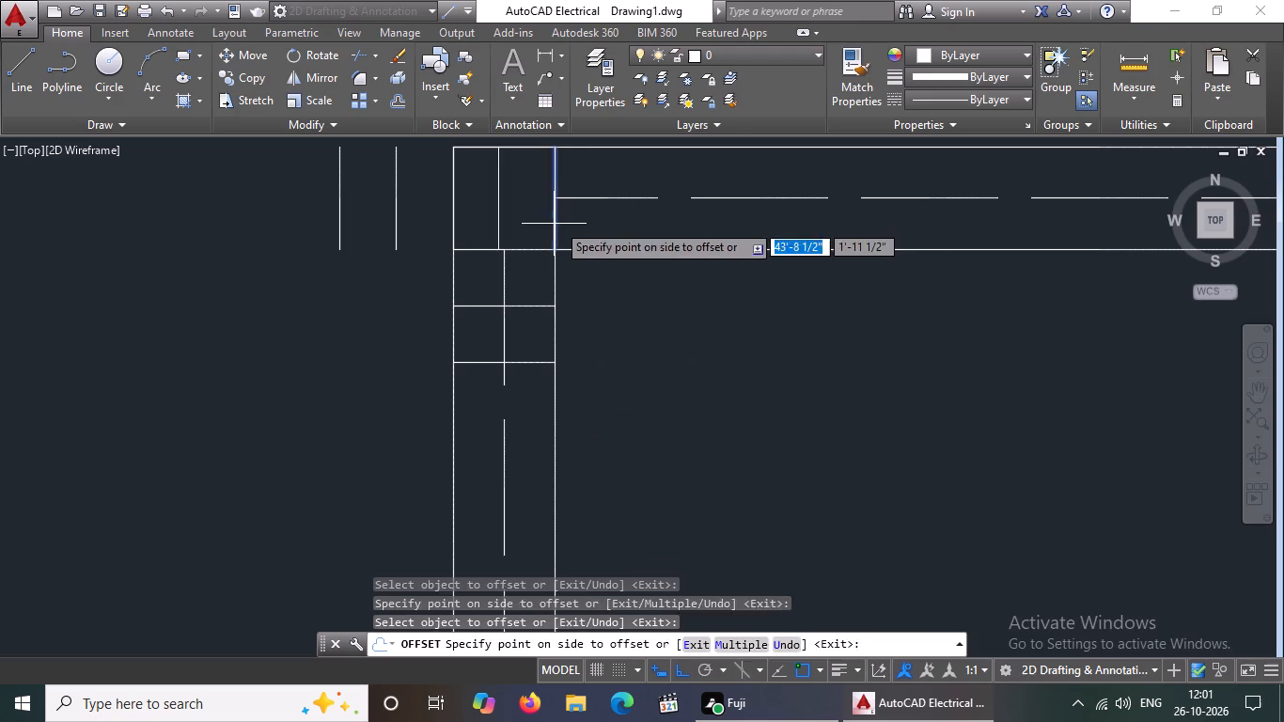
left_click_drag(593, 220, 581, 220)
left_click(649, 218)
left_click_drag(617, 221, 650, 227)
left_click(705, 228)
Offset the upper and right edges of the second column square in the top row outward twice each, at 5" spacing.
scroll(705, 228, "down", 3)
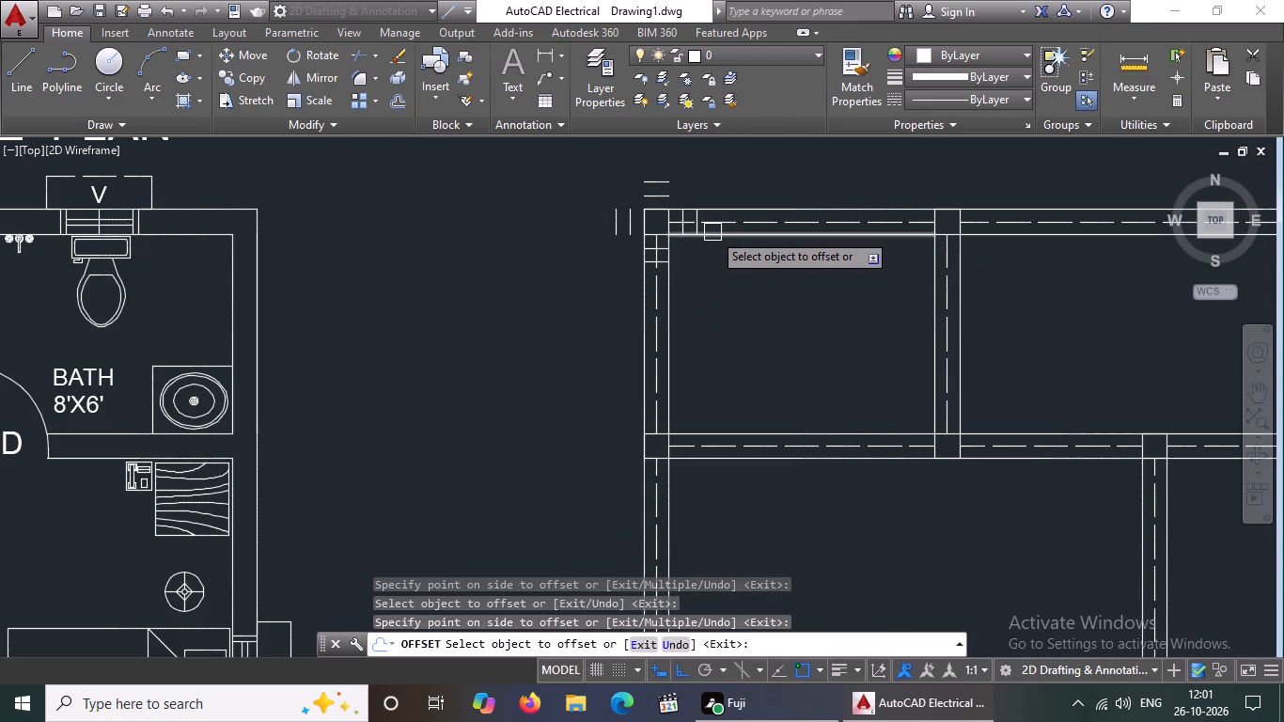
scroll(985, 196, "up", 3)
left_click_drag(818, 246, 820, 237)
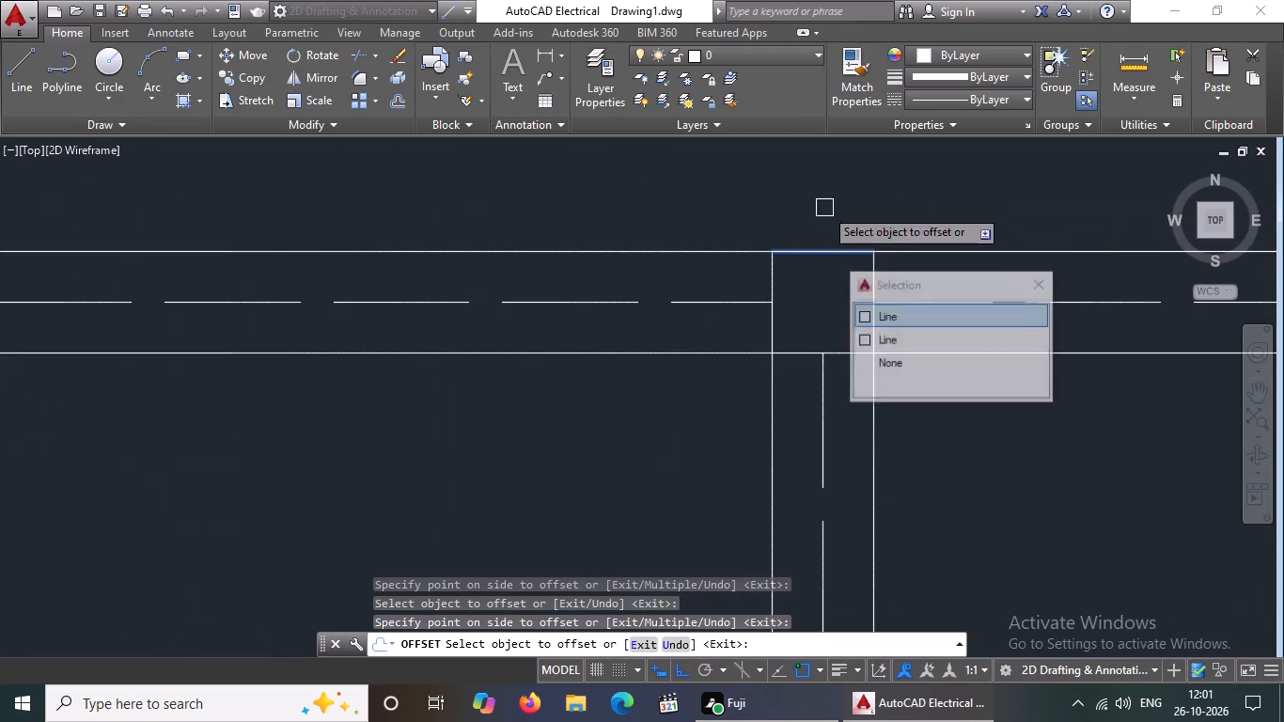
left_click(825, 205)
left_click_drag(829, 197, 833, 188)
left_click(837, 168)
scroll(876, 257, "down", 3)
scroll(916, 246, "up", 3)
left_click_drag(749, 369, 786, 362)
left_click(865, 348)
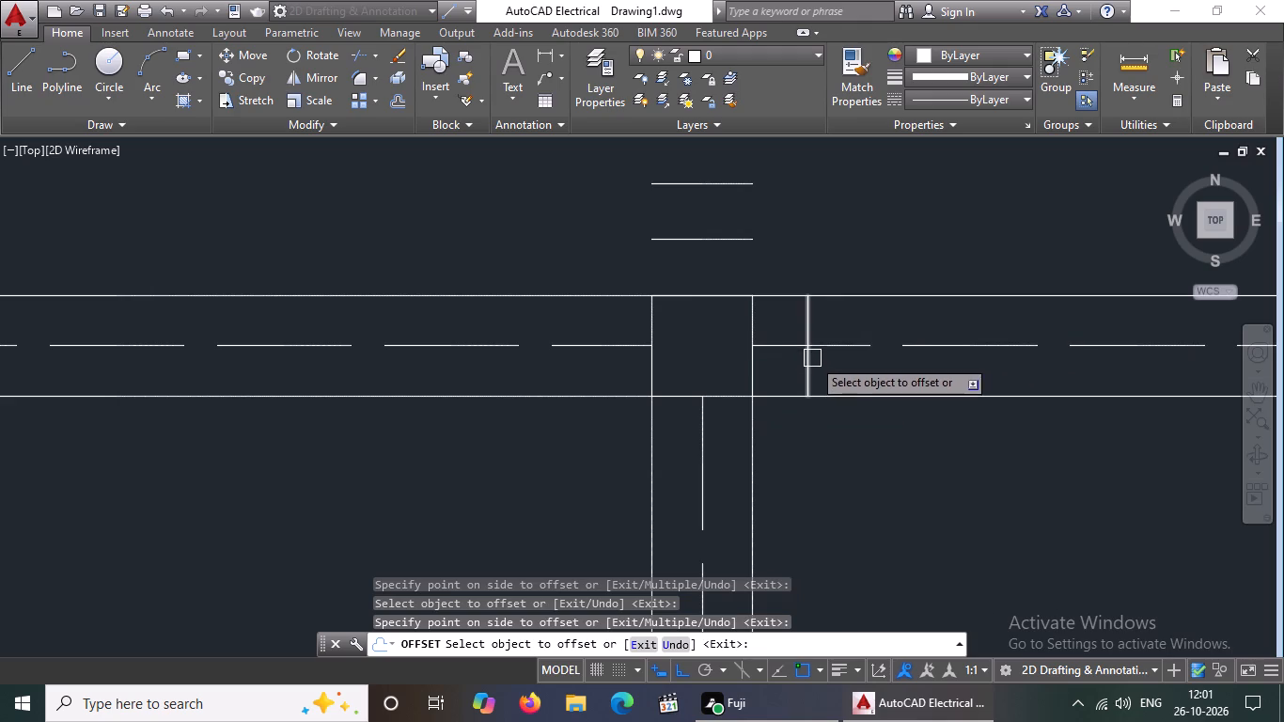
left_click_drag(812, 358, 822, 358)
left_click_drag(872, 366, 863, 369)
Offset the left and lower edges of the top row's second column square outward twice each, at 5" spacing.
left_click(650, 365)
left_click_drag(444, 364, 492, 364)
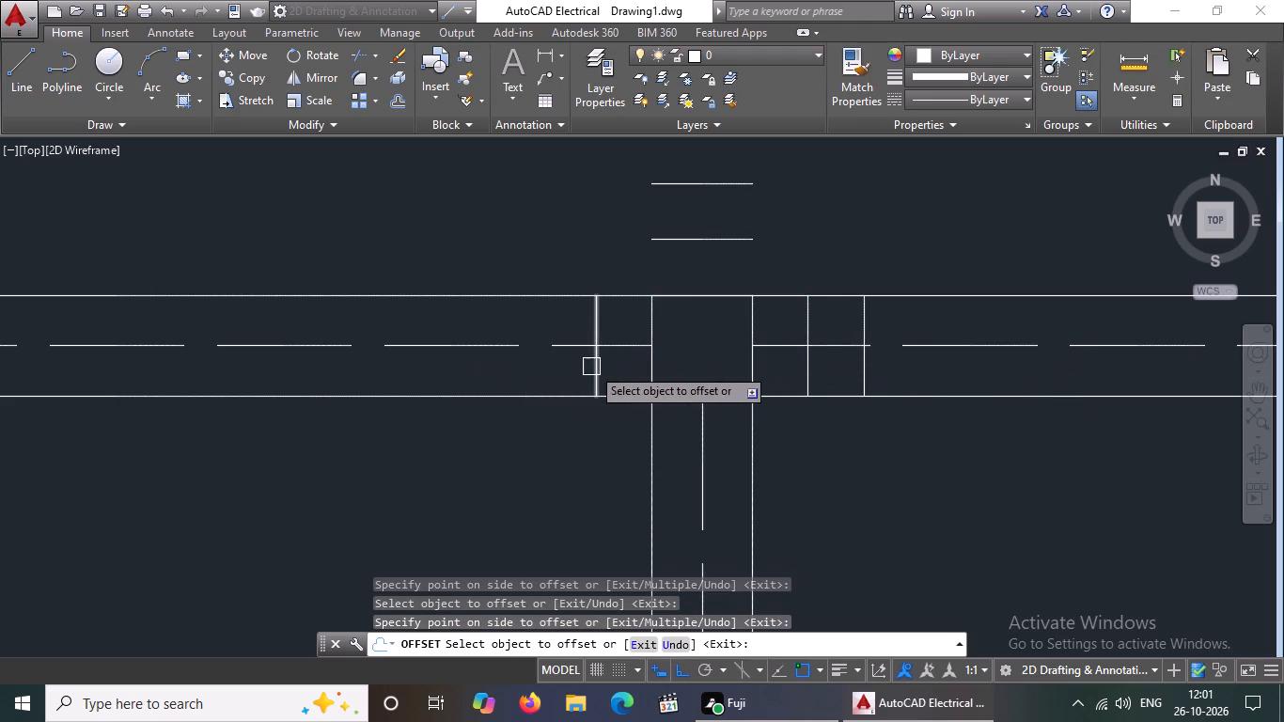
left_click_drag(591, 366, 486, 383)
left_click(489, 382)
left_click(727, 395)
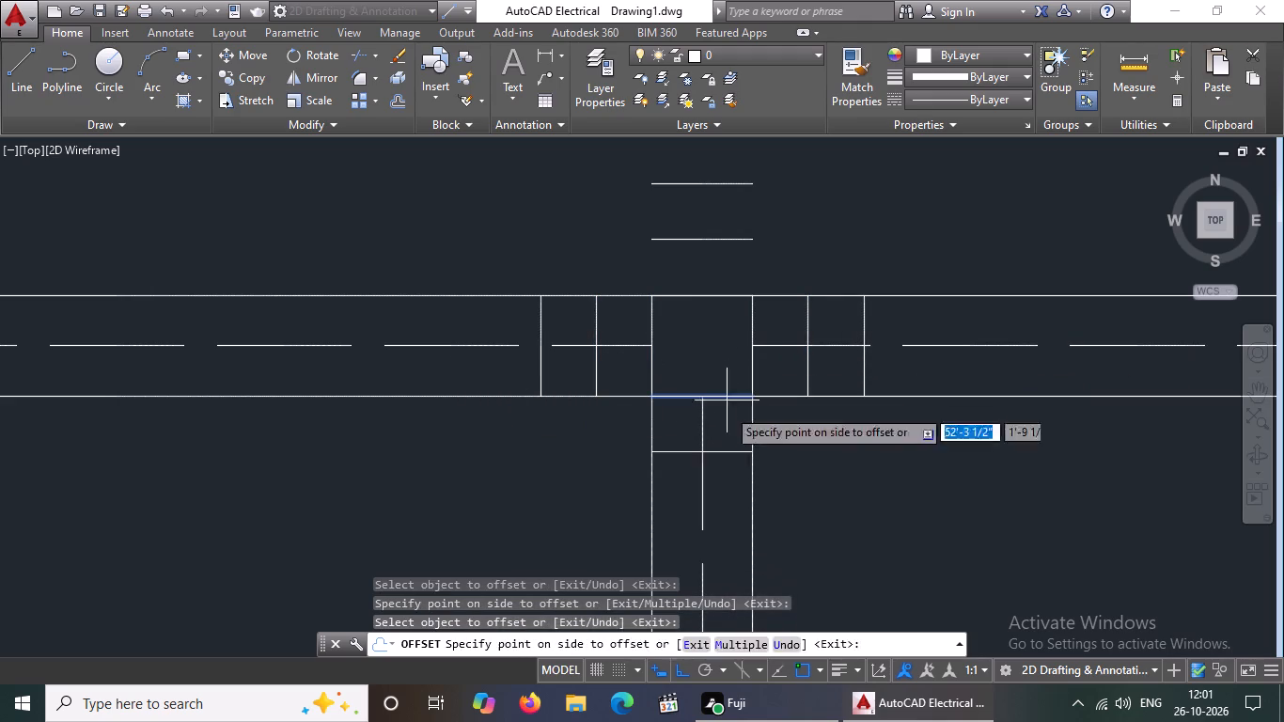
left_click(737, 463)
left_click(737, 449)
left_click(724, 494)
Offset the upper and right edges of the third column square in the top row outward twice each, at 5" spacing.
scroll(731, 473, "down", 5)
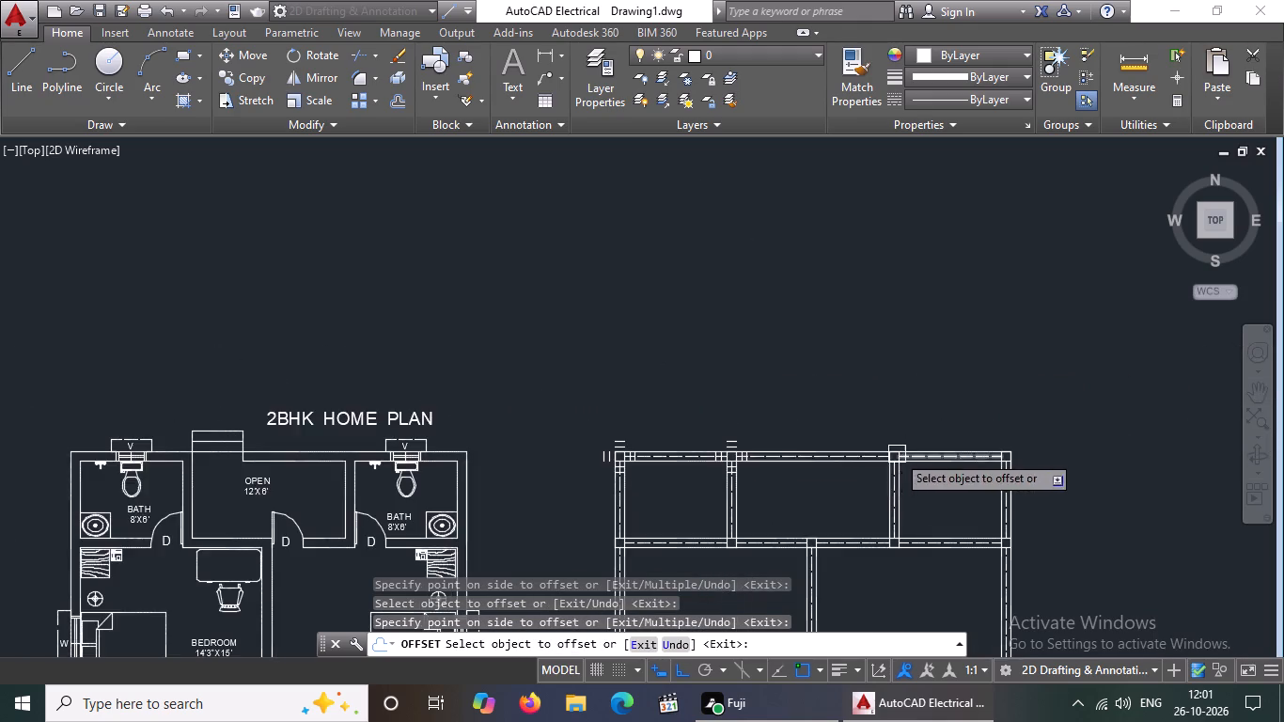
scroll(897, 454, "up", 6)
left_click_drag(839, 423, 840, 415)
left_click(841, 369)
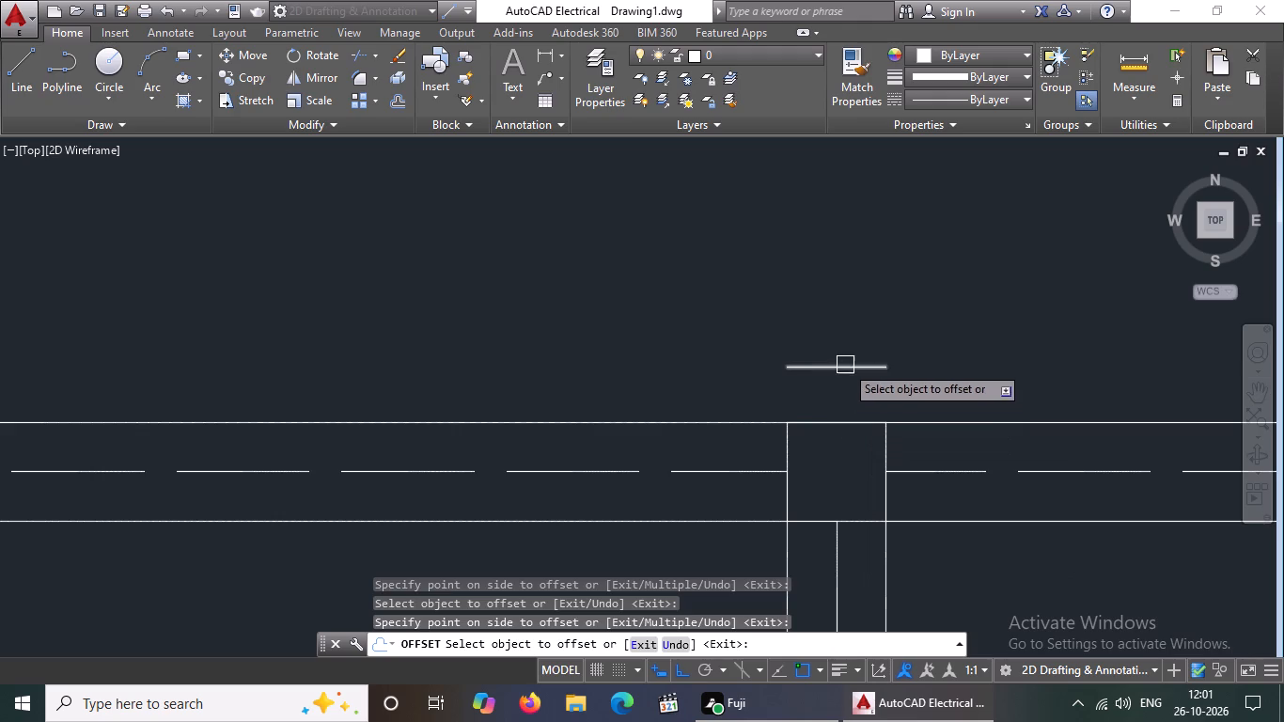
left_click(845, 365)
left_click(853, 331)
left_click_drag(879, 503, 894, 499)
left_click(929, 492)
left_click_drag(939, 486, 940, 485)
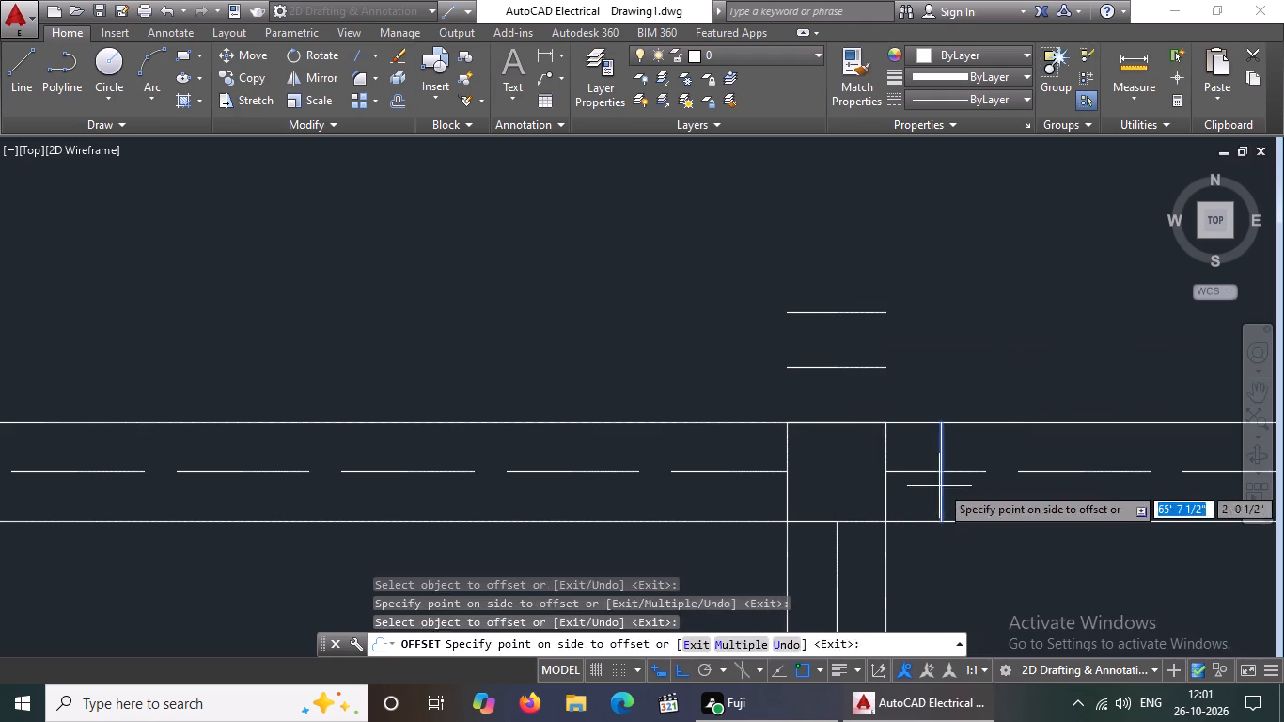
left_click_drag(940, 485, 948, 484)
left_click_drag(974, 481, 962, 495)
Offset the left and lower edges of the top row's third column square outward twice each, at 5" spacing.
left_click_drag(786, 494, 776, 497)
left_click_drag(733, 506, 744, 505)
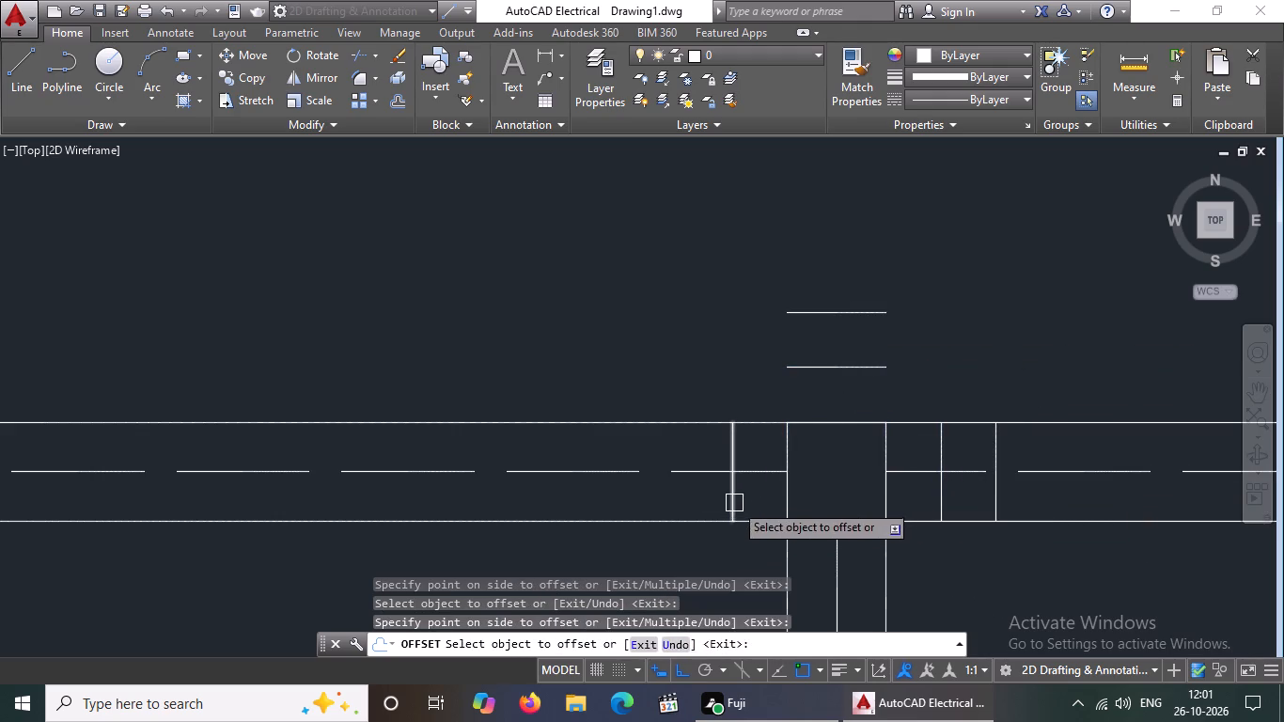
left_click_drag(734, 501, 713, 504)
left_click_drag(686, 504, 697, 503)
scroll(812, 375, "down", 4)
scroll(834, 418, "up", 3)
left_click(772, 350)
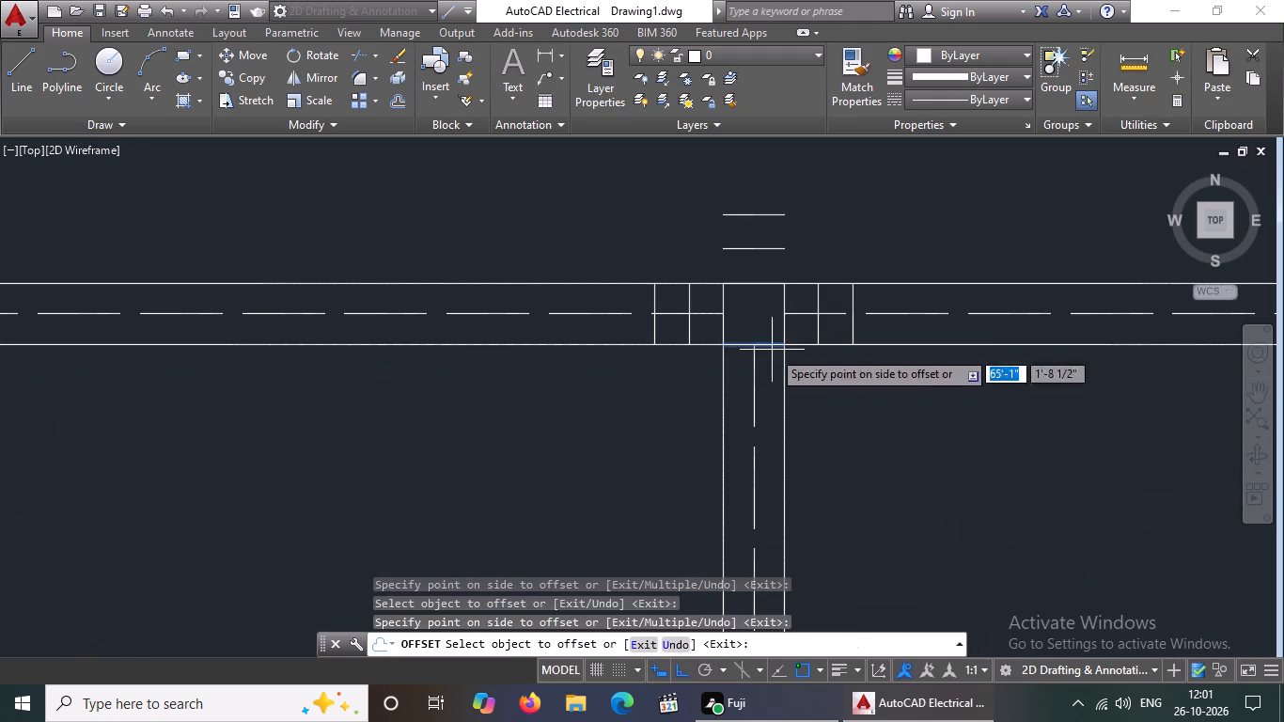
left_click(776, 414)
left_click(771, 379)
left_click(775, 417)
Offset the left and upper edges of the top-right corner column square outward twice each, at 5" spacing.
scroll(783, 408, "down", 5)
scroll(834, 395, "up", 5)
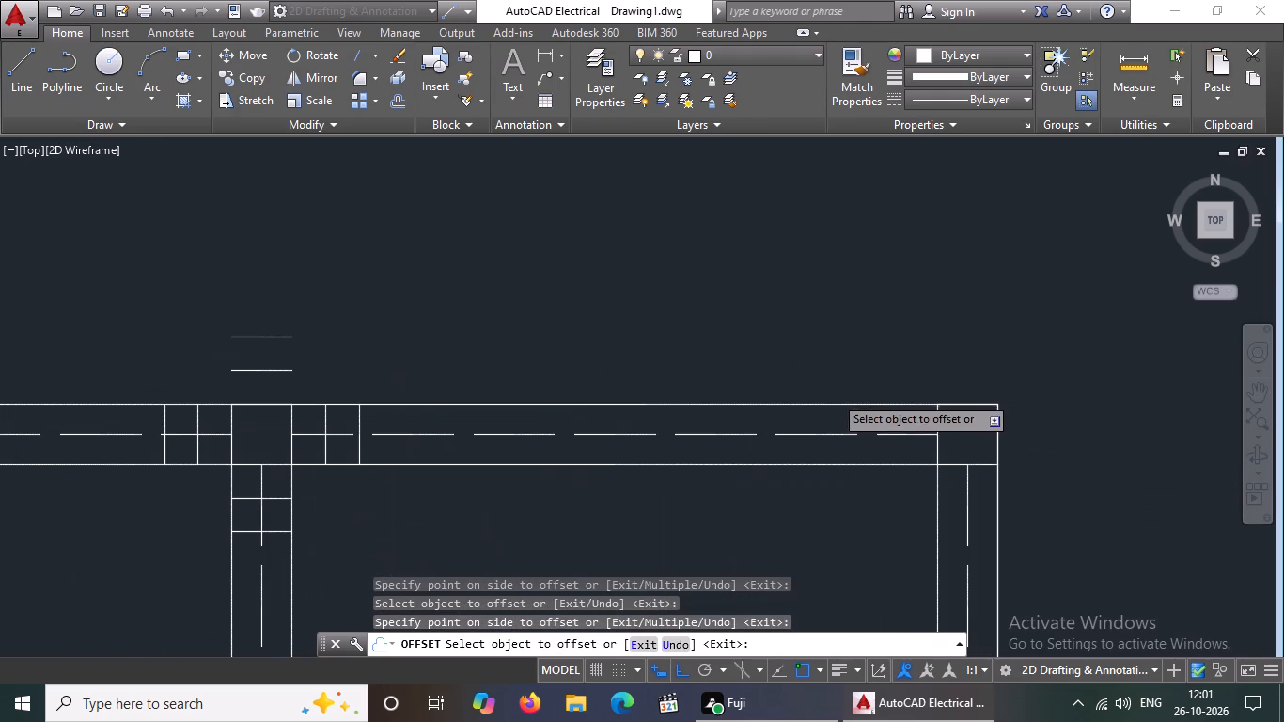
left_click(938, 453)
left_click(894, 453)
left_click_drag(903, 448, 892, 450)
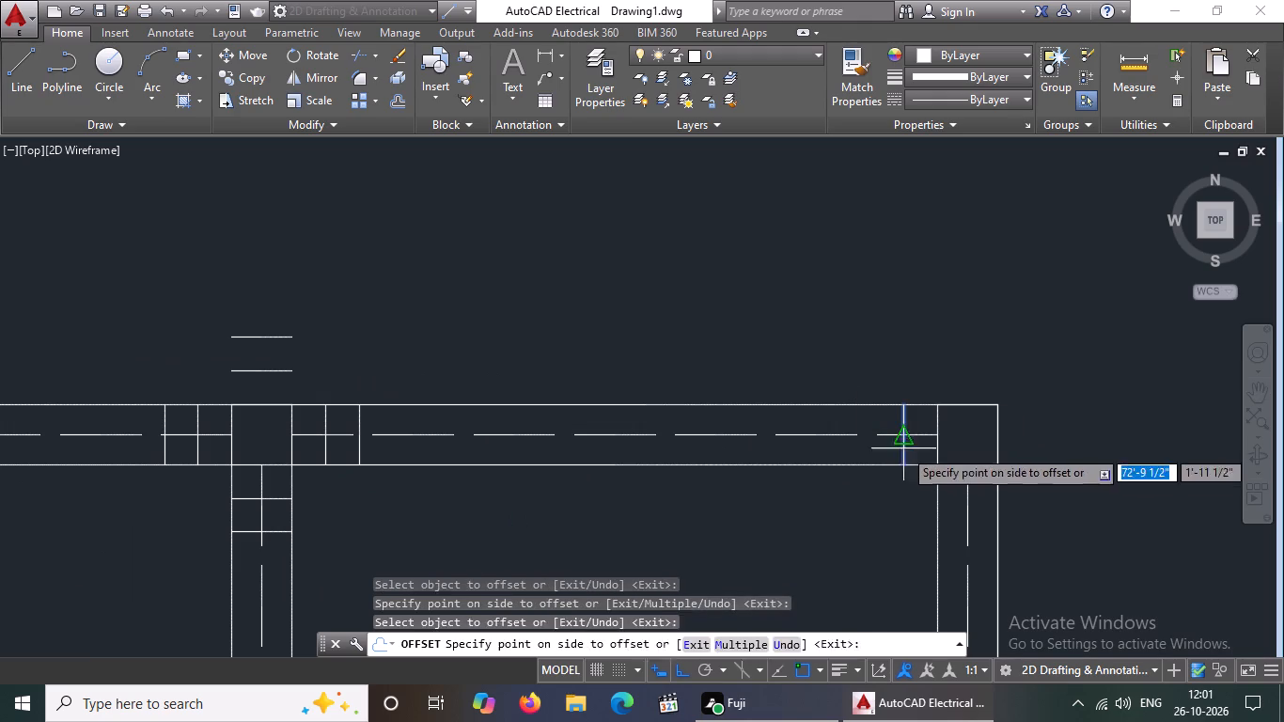
left_click_drag(854, 453, 890, 435)
left_click_drag(958, 403, 958, 389)
left_click(958, 365)
left_click_drag(964, 369, 966, 310)
left_click_drag(970, 288, 981, 353)
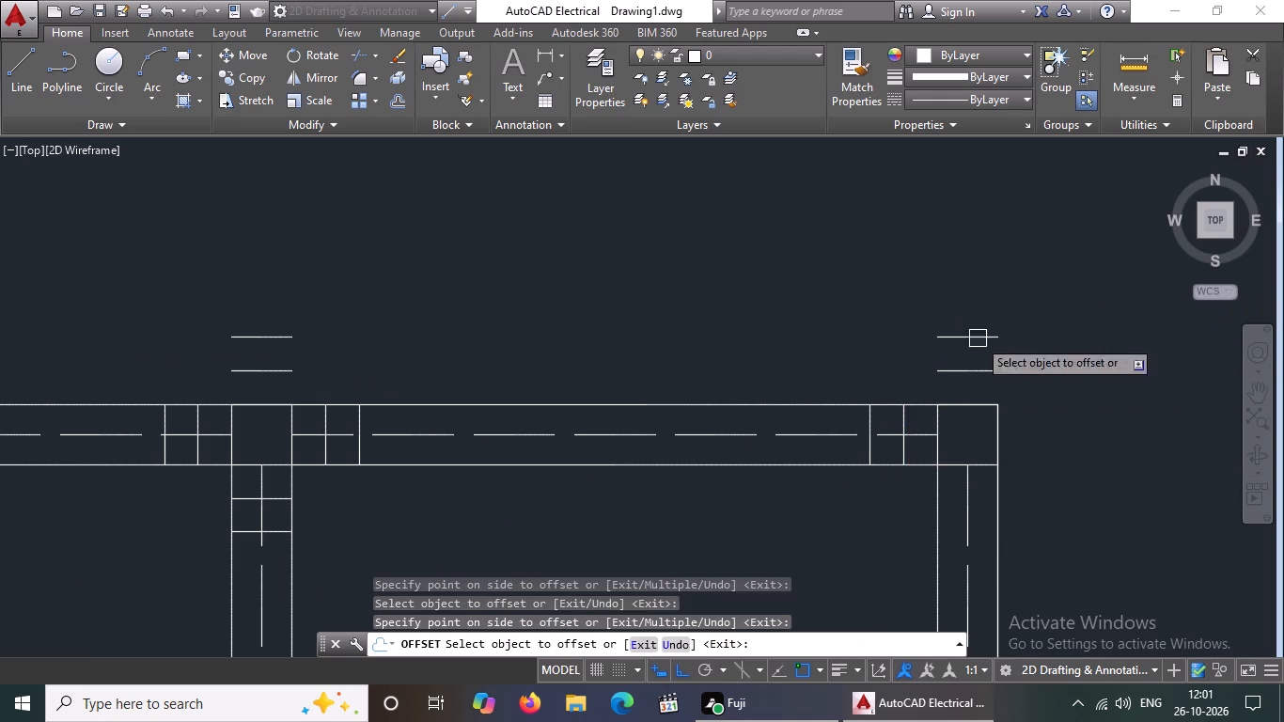
Offset the right and lower edges of the top-right corner column square outward twice each, at 5" spacing.
left_click_drag(981, 353, 1010, 453)
left_click(996, 448)
left_click(1041, 432)
left_click_drag(1026, 437, 1036, 435)
left_click(1062, 432)
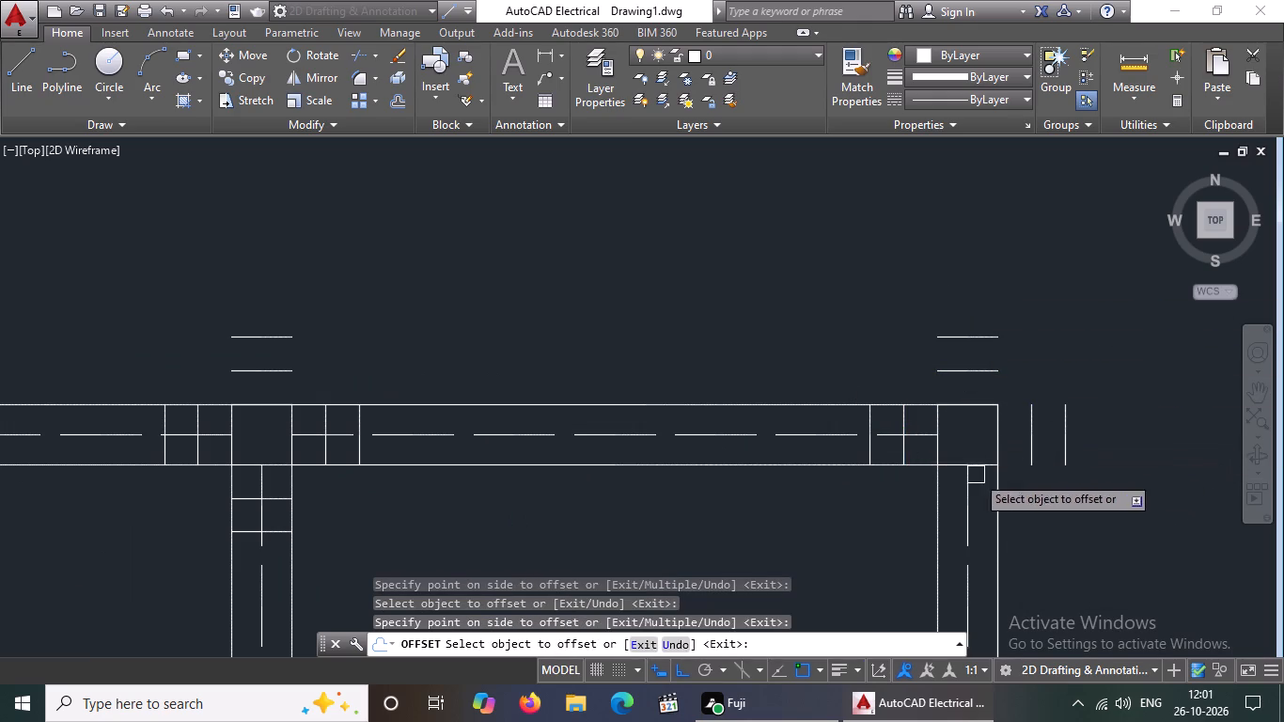
left_click(951, 462)
left_click(947, 494)
left_click(947, 492)
left_click(950, 518)
Offset the right edge of the second row's rightmost column square outward twice, at 5" spacing.
scroll(976, 496, "down", 4)
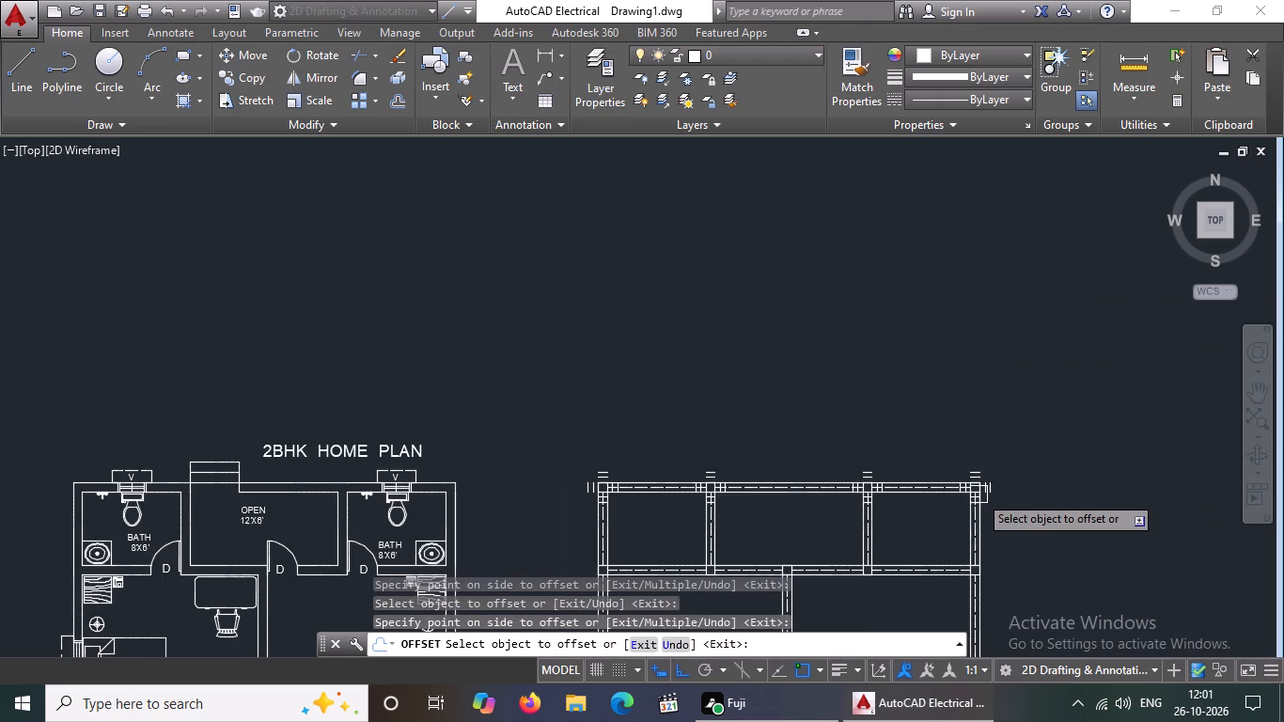
scroll(965, 481, "down", 1)
scroll(952, 548, "up", 4)
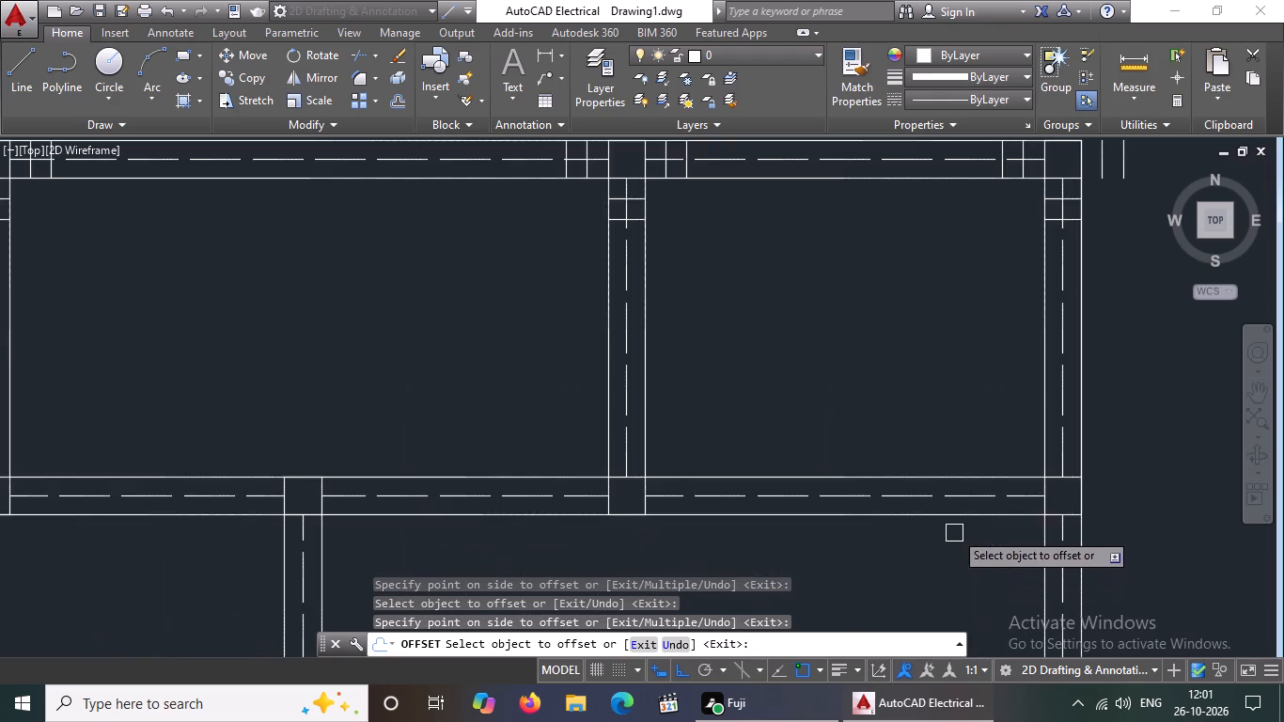
scroll(1031, 511, "up", 2)
scroll(1160, 460, "down", 1)
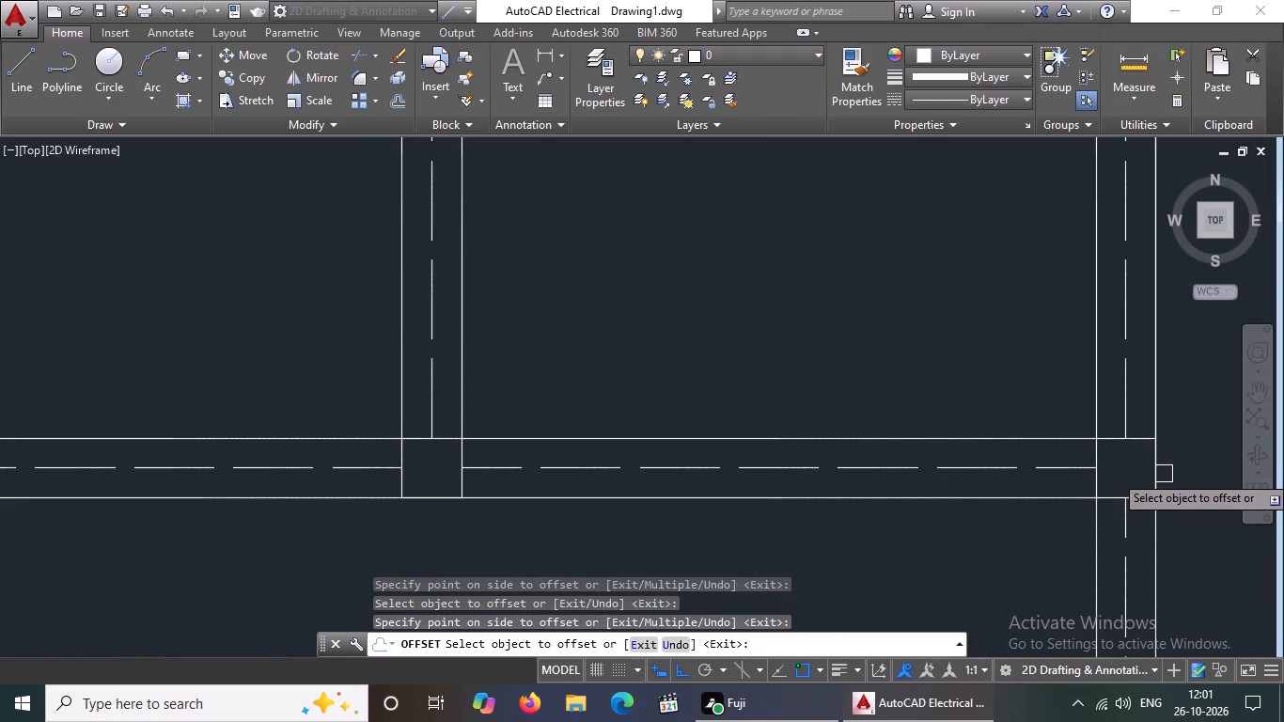
left_click_drag(1145, 474, 1153, 474)
left_click(1175, 470)
left_click(1164, 473)
left_click(1195, 465)
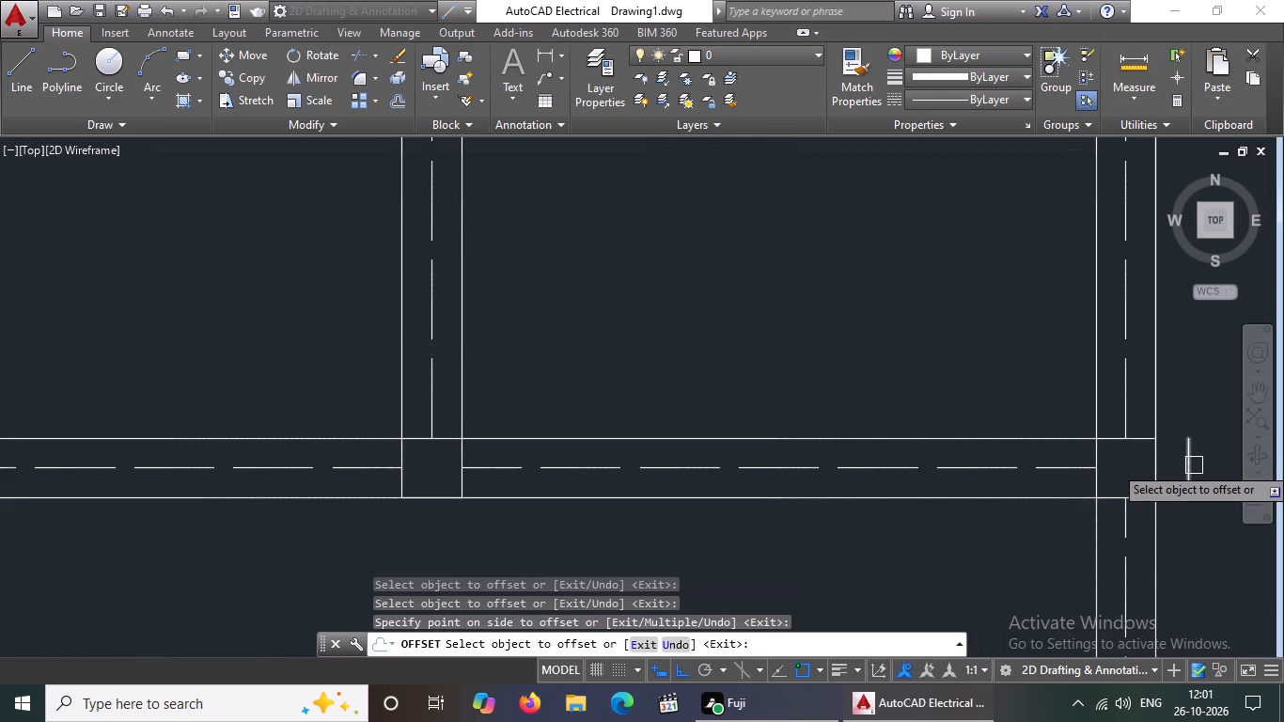
scroll(1194, 465, "down", 4)
scroll(1206, 457, "up", 5)
left_click(1145, 495)
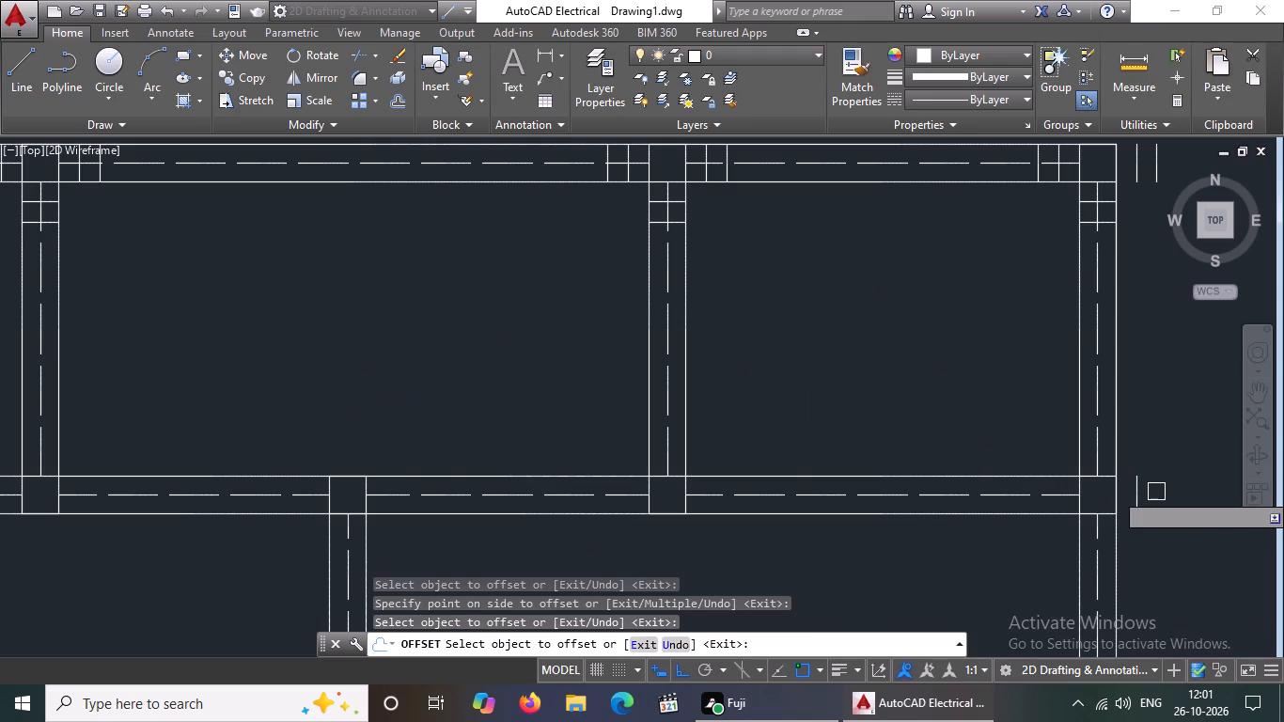
left_click(1133, 494)
left_click(1173, 487)
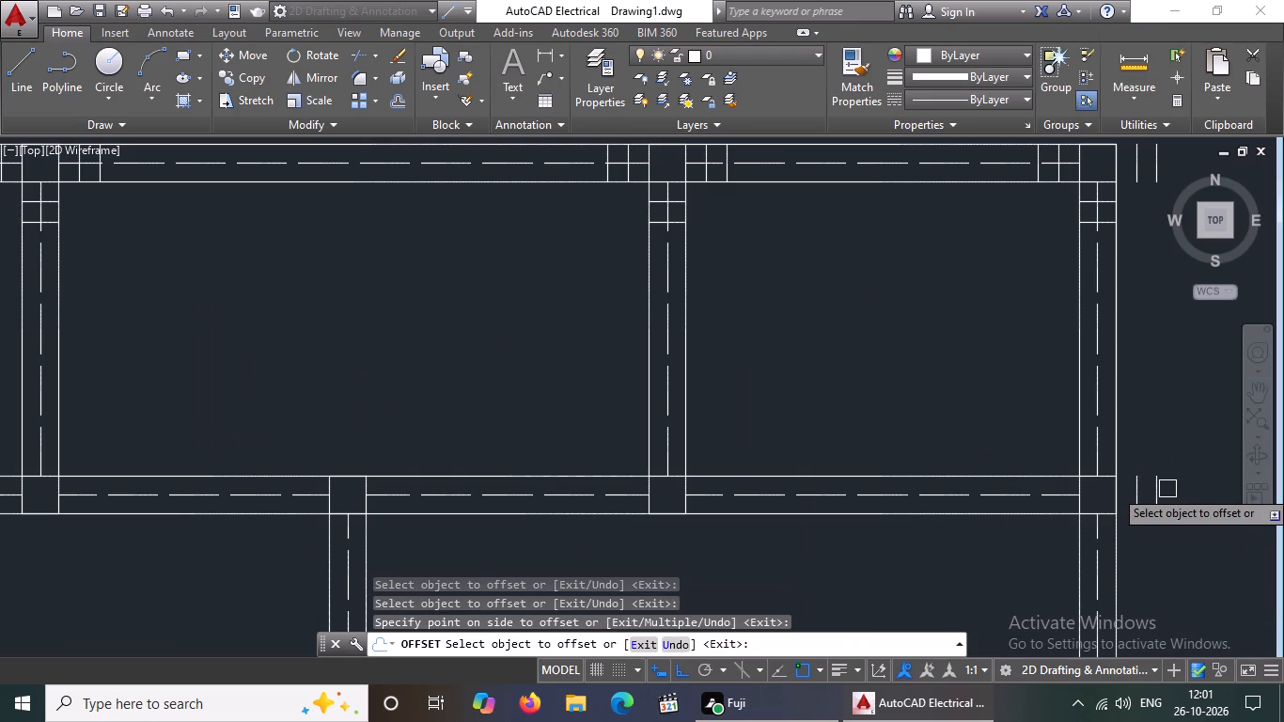
Offset the left and lower edges of the second row's rightmost column square outward twice each, at 5" spacing.
scroll(1163, 510, "up", 2)
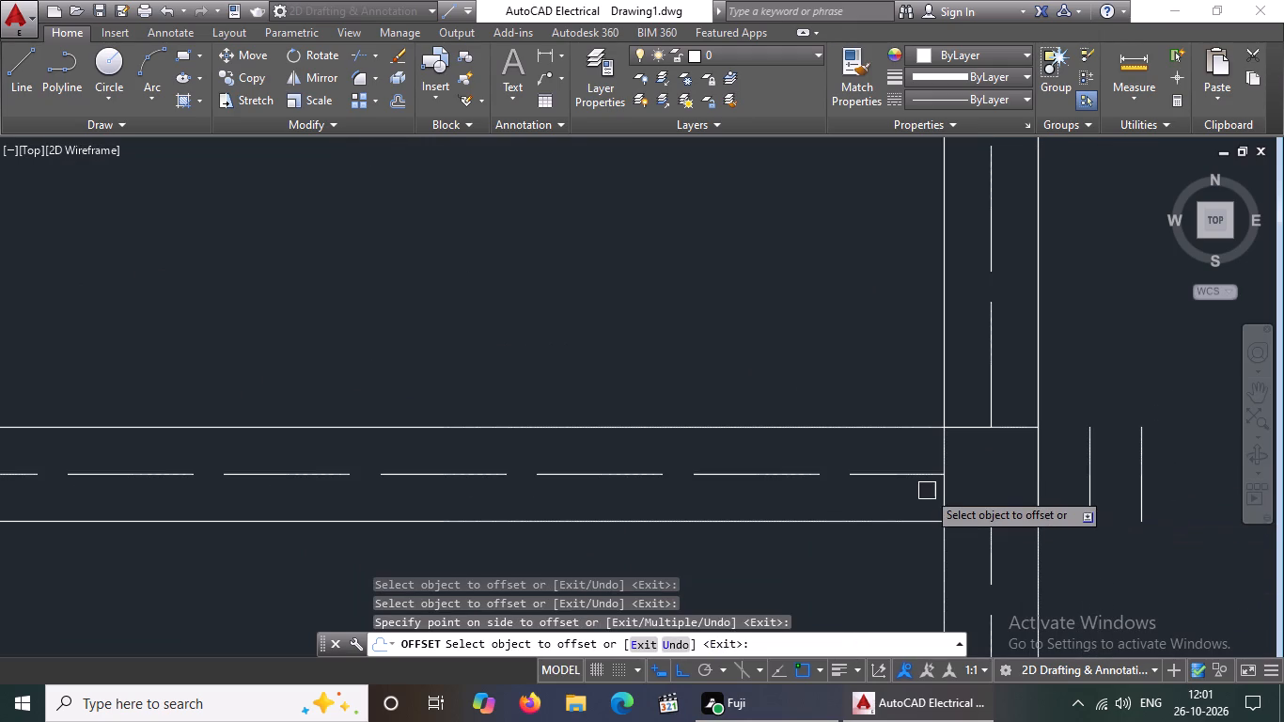
left_click(947, 500)
left_click_drag(816, 480, 851, 478)
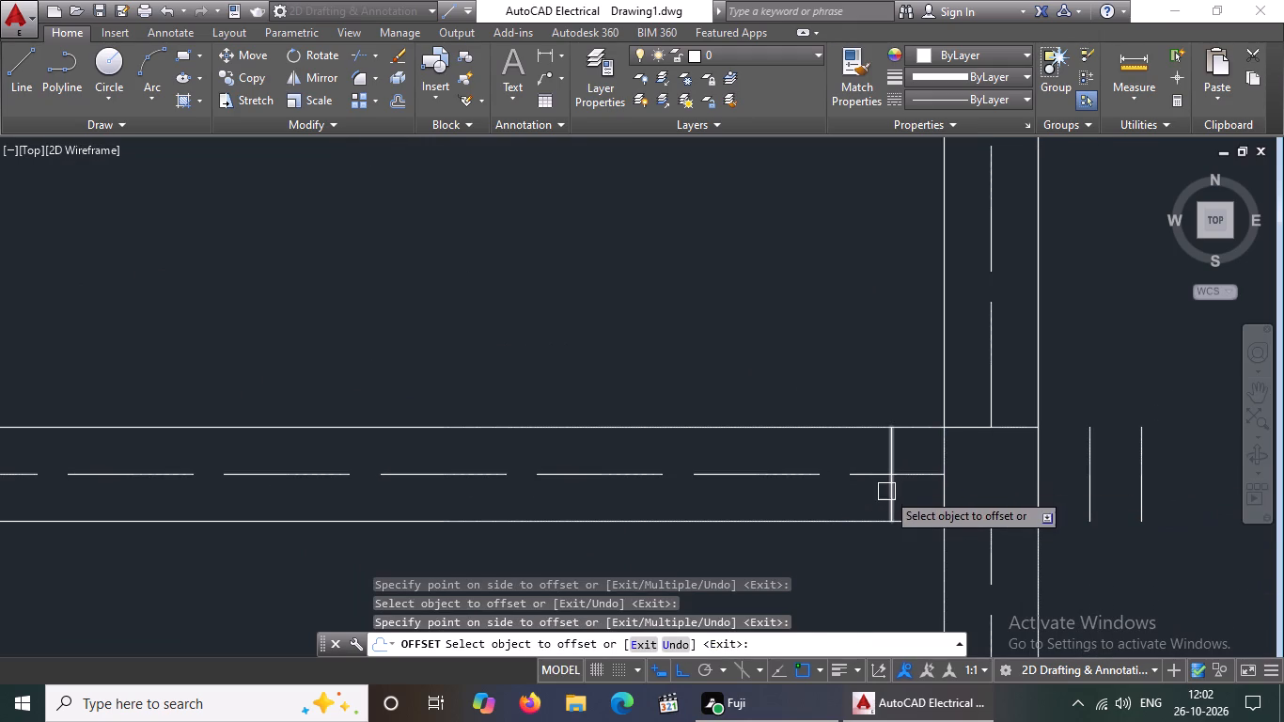
left_click(886, 492)
left_click(833, 508)
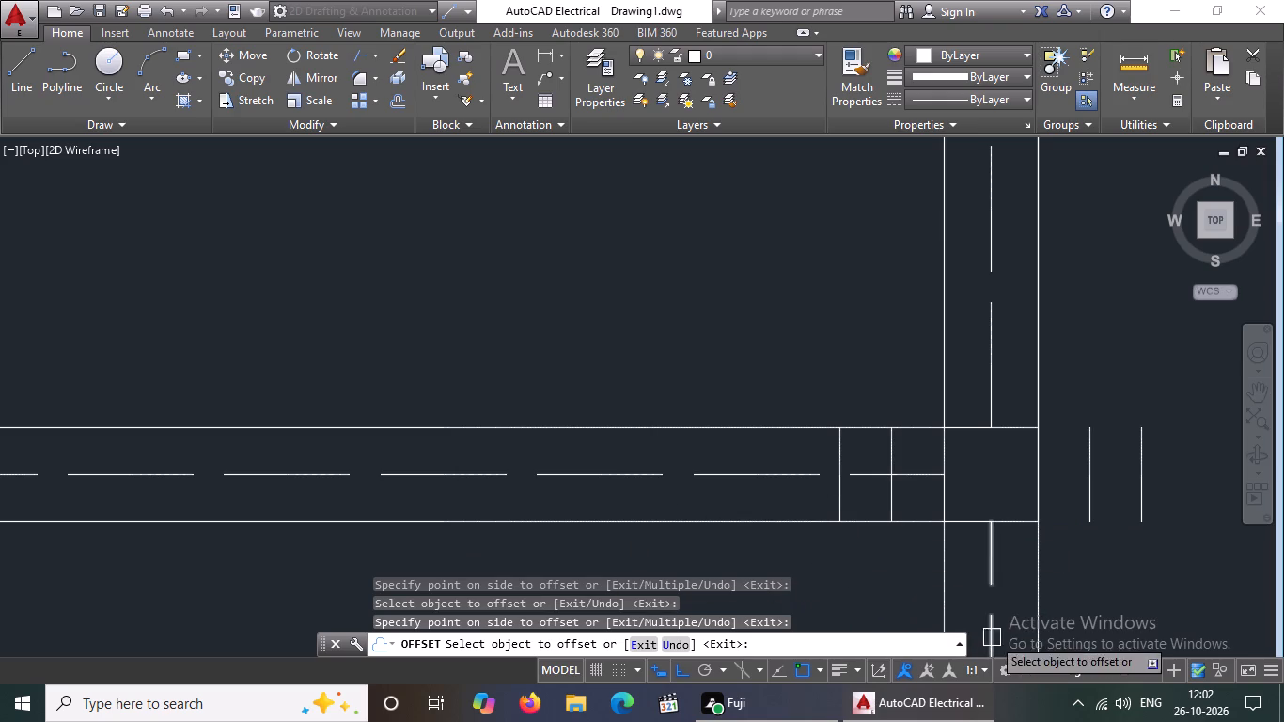
scroll(1034, 597, "up", 2)
left_click(983, 402)
left_click(983, 463)
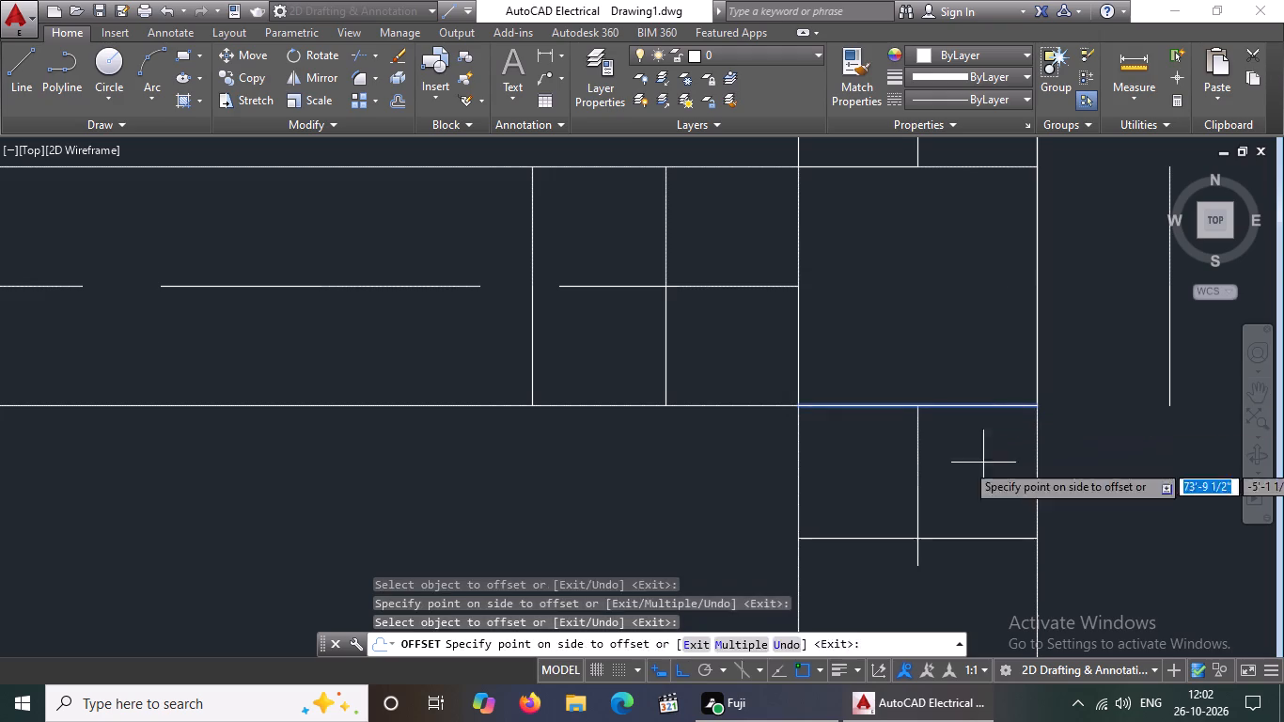
left_click(979, 531)
left_click_drag(978, 545, 975, 564)
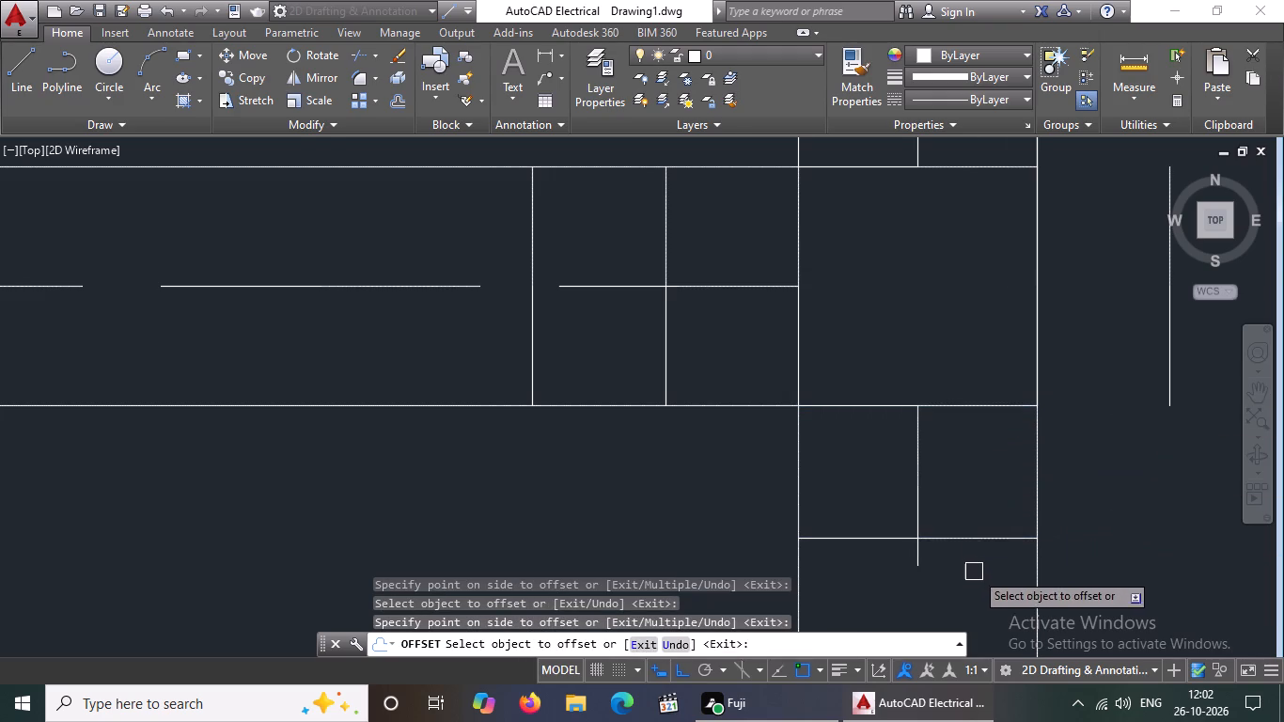
Offset the upper edge of the second row's rightmost column square outward twice, at 5" spacing.
scroll(986, 573, "down", 4)
scroll(994, 478, "up", 2)
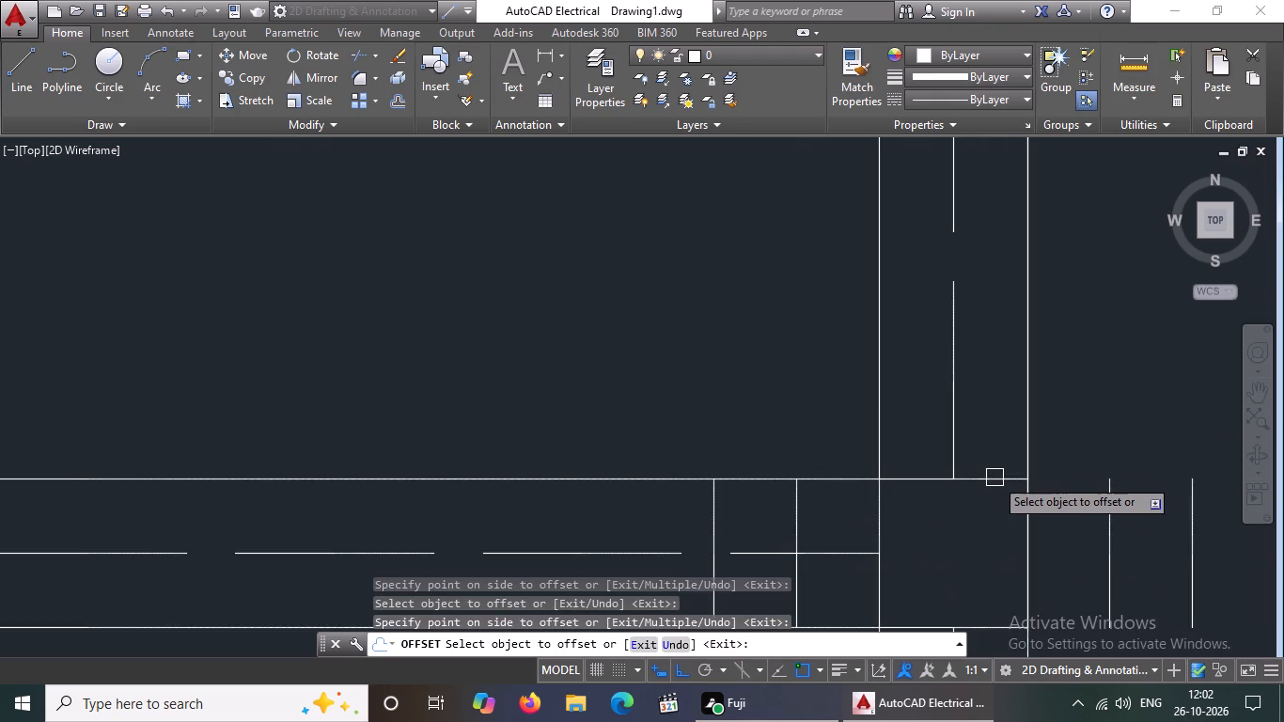
left_click(994, 478)
left_click(994, 434)
left_click_drag(989, 398, 992, 377)
left_click(993, 348)
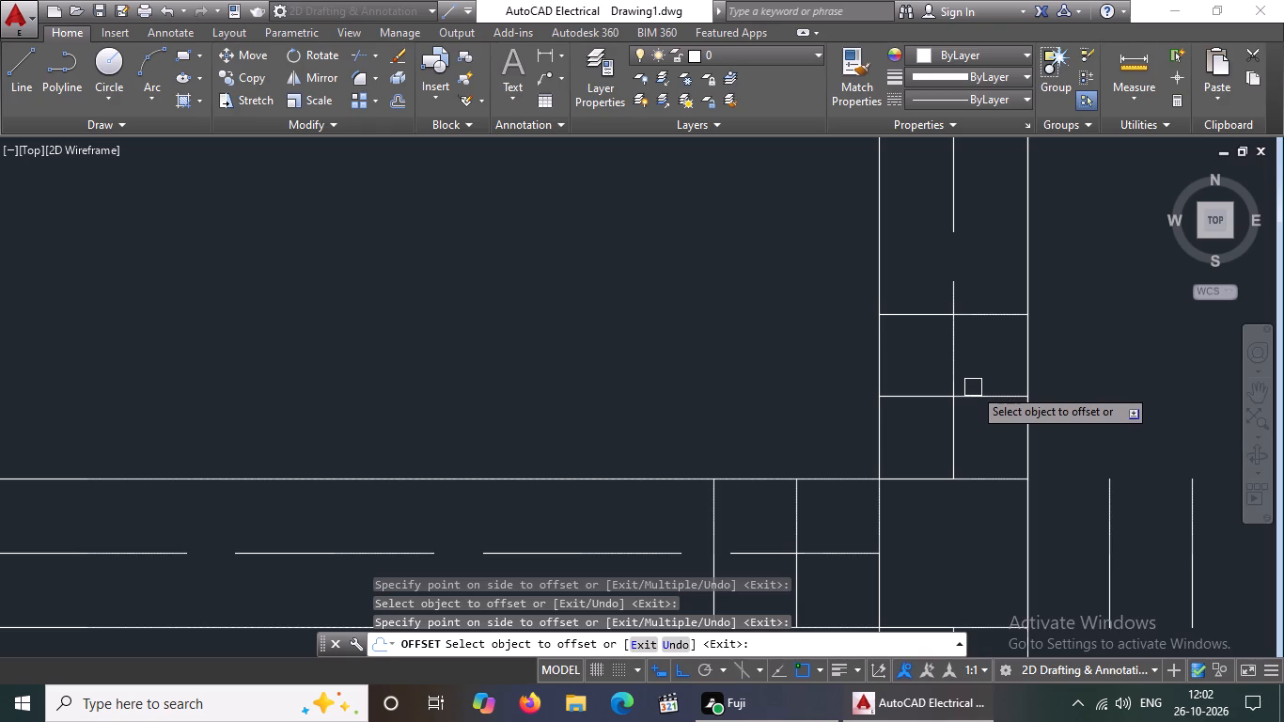
Offset the lower edge of the second-row column square beneath the top row's third column outward twice, at 5" spacing.
scroll(1001, 344, "down", 4)
scroll(759, 357, "up", 2)
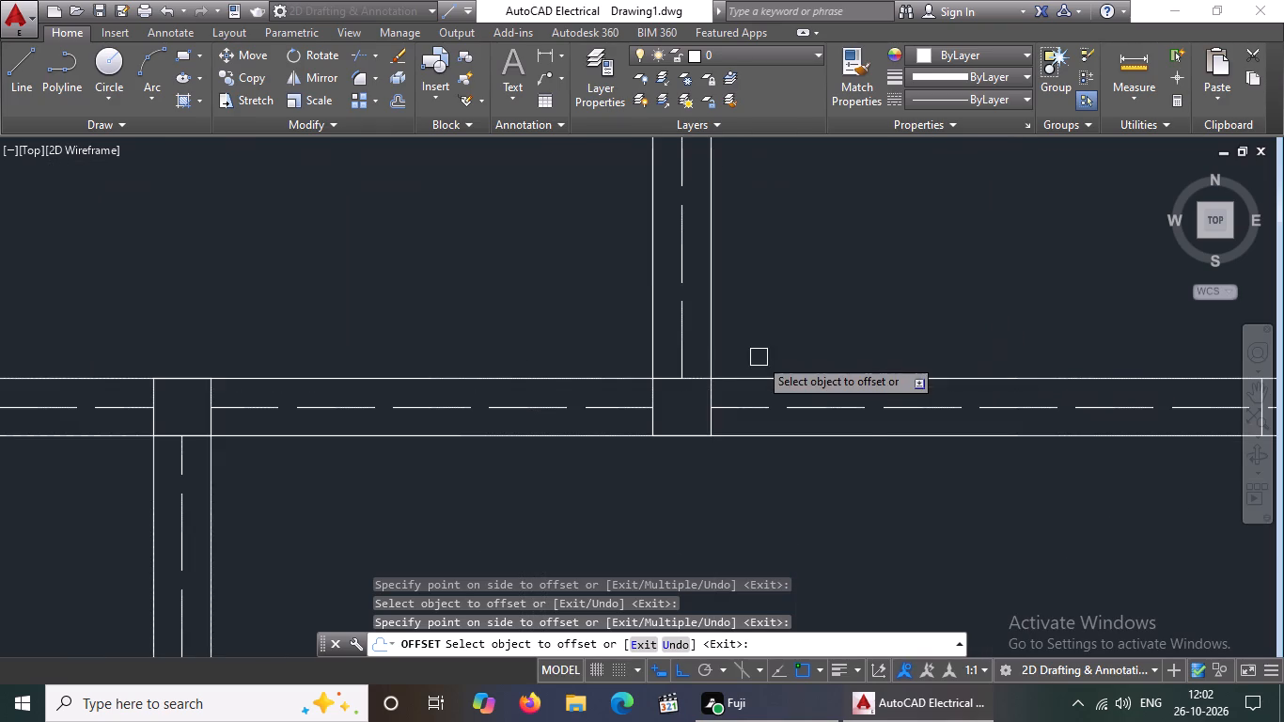
left_click(691, 435)
left_click(681, 483)
left_click(676, 467)
left_click(679, 477)
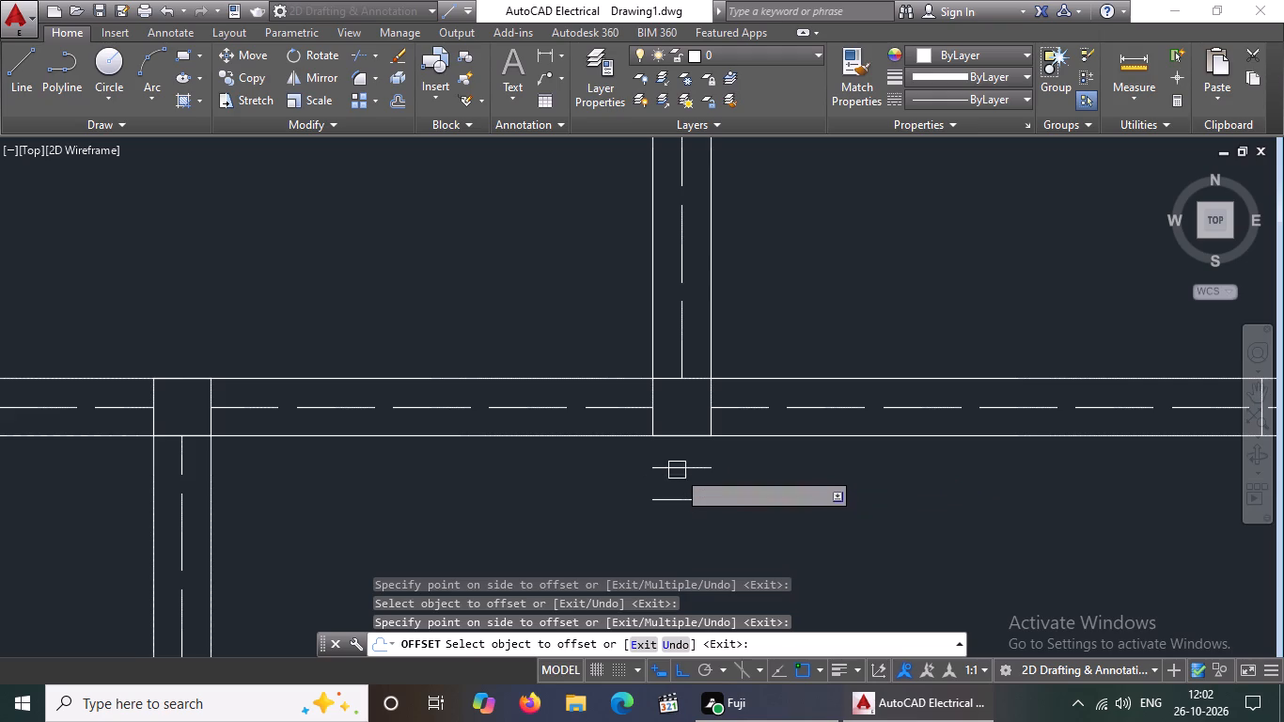
Offset the right edge of the second-row column square beneath the top row's third column outward twice, at 5" spacing.
scroll(681, 461, "down", 3)
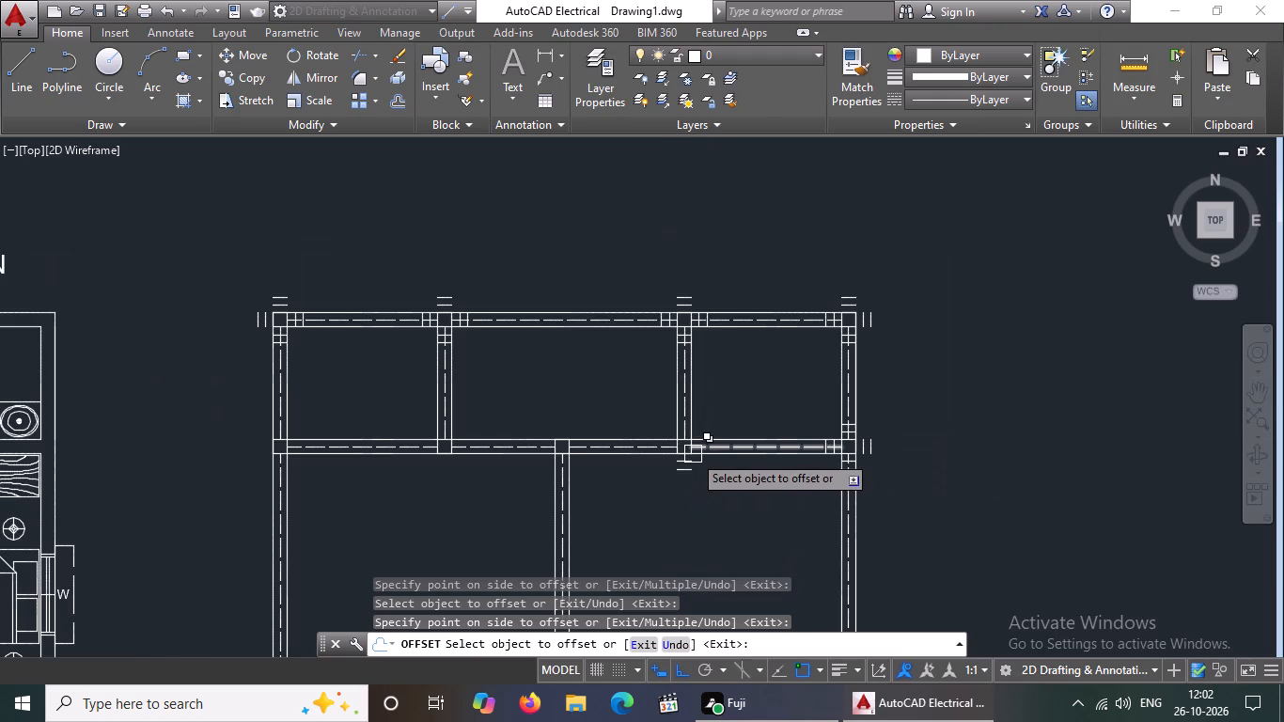
scroll(696, 452, "up", 6)
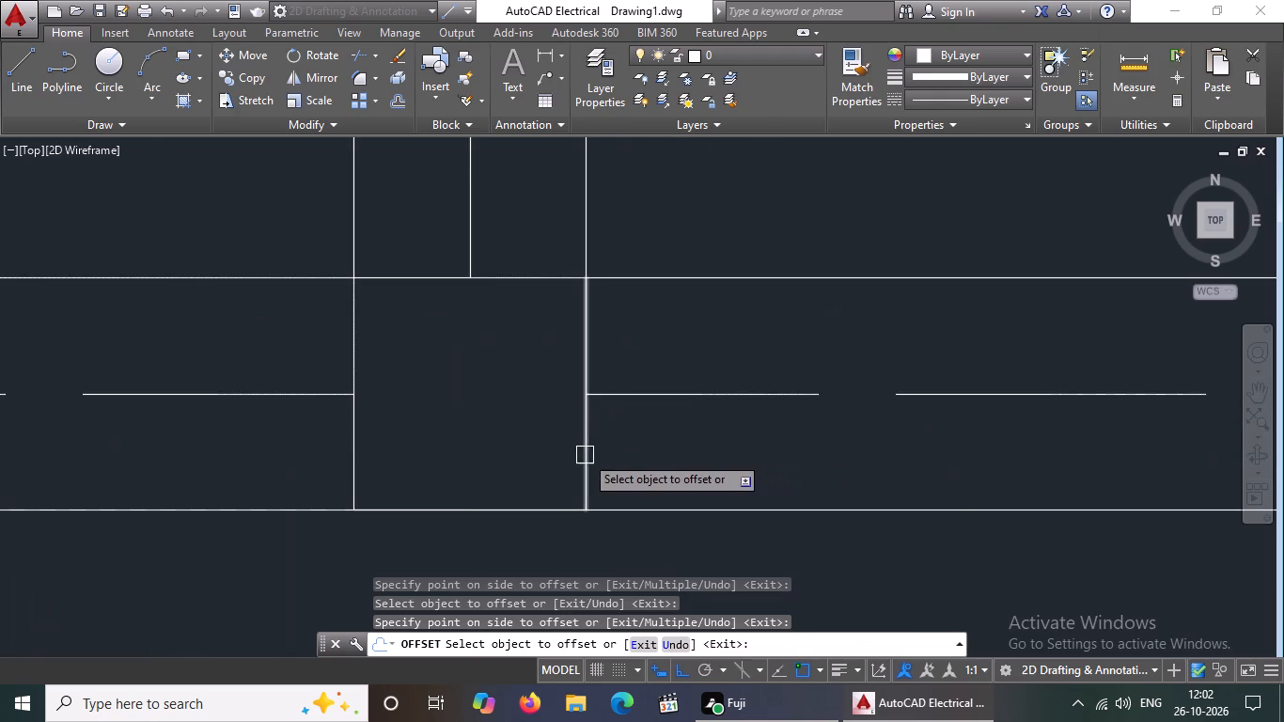
left_click_drag(585, 455, 654, 451)
left_click(752, 466)
left_click_drag(718, 463, 727, 461)
left_click(824, 472)
Offset the upper and left edges of the second-row column square beneath the top row's third column outward twice each, at 5" spacing.
scroll(824, 471, "down", 3)
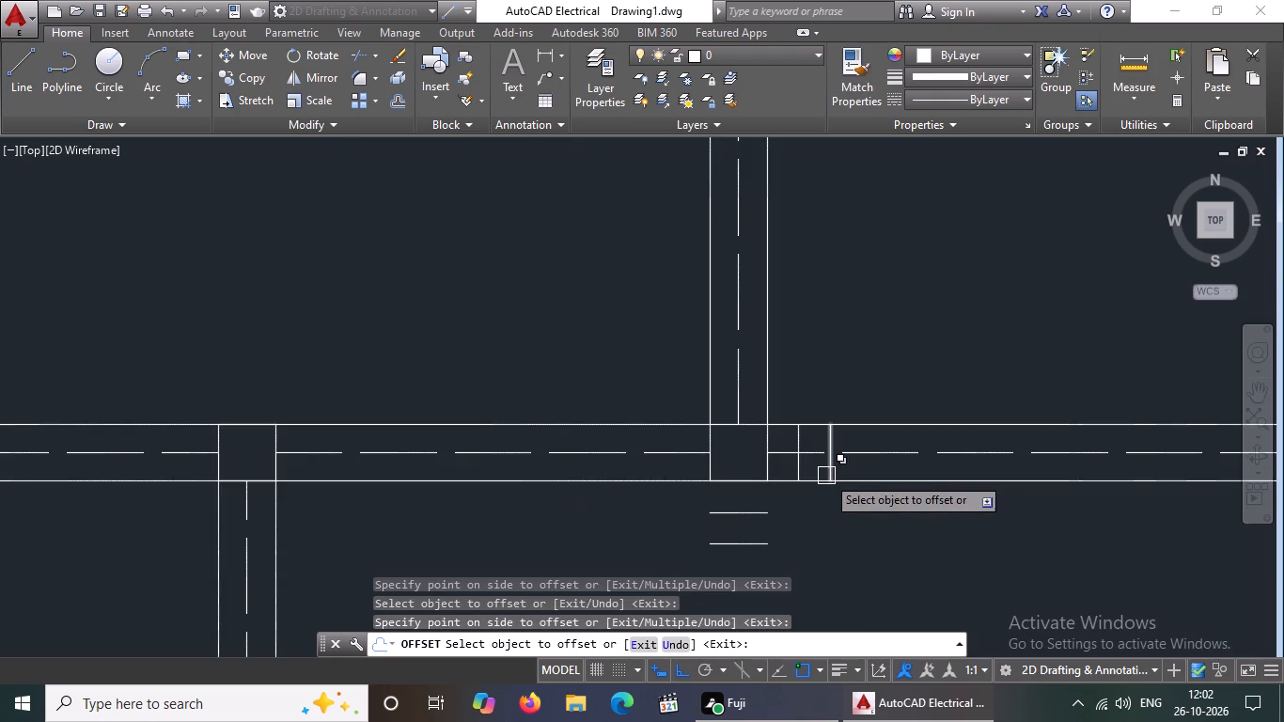
scroll(826, 476, "down", 3)
scroll(830, 457, "up", 4)
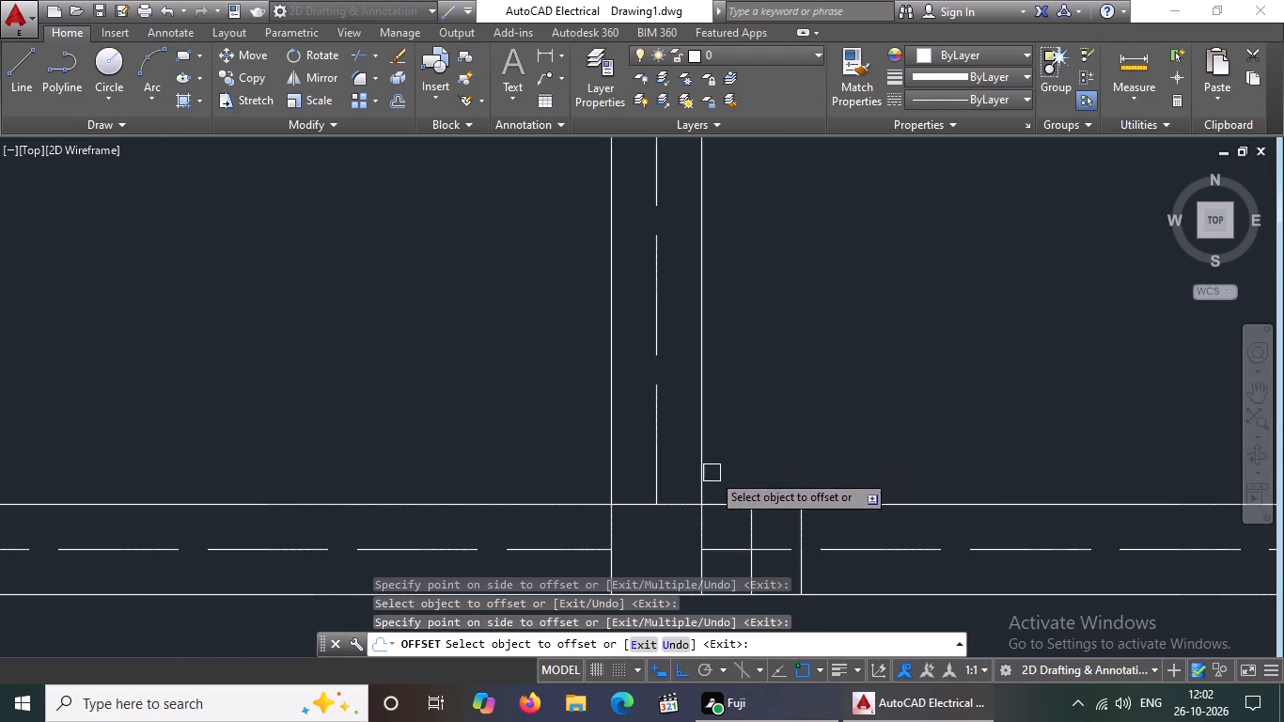
left_click(684, 502)
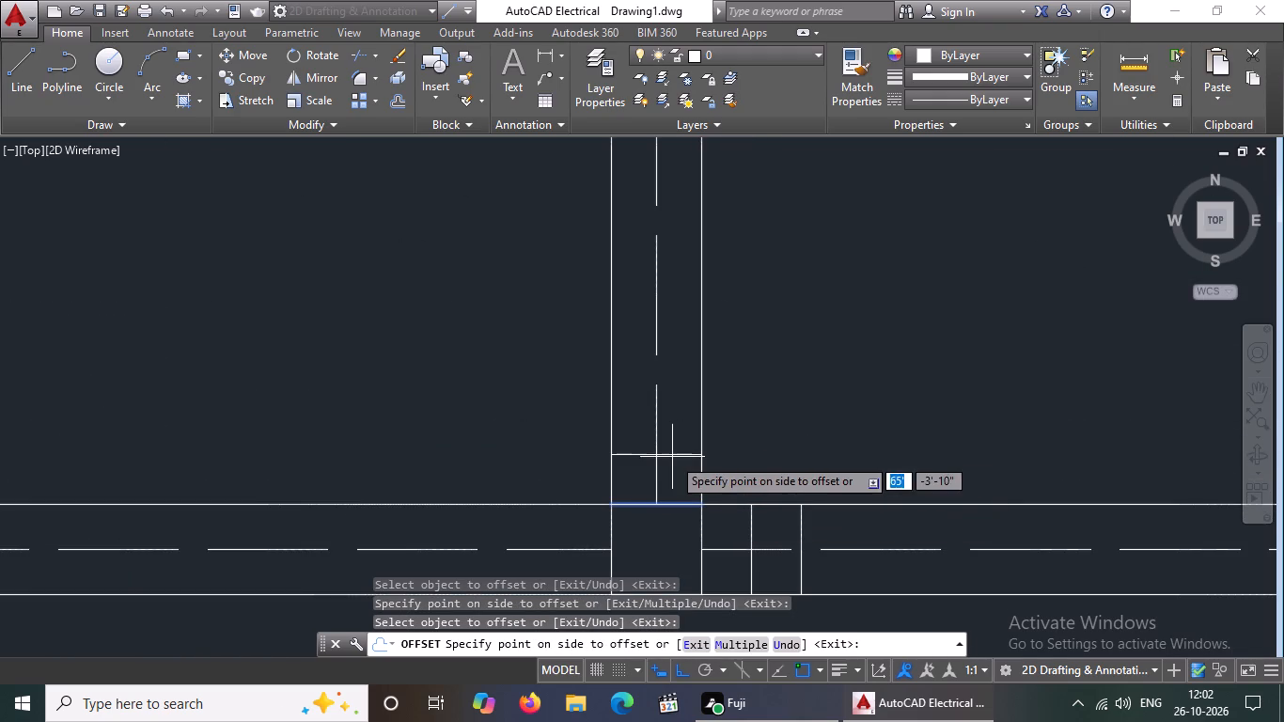
left_click(689, 434)
left_click_drag(684, 457, 684, 437)
left_click(680, 398)
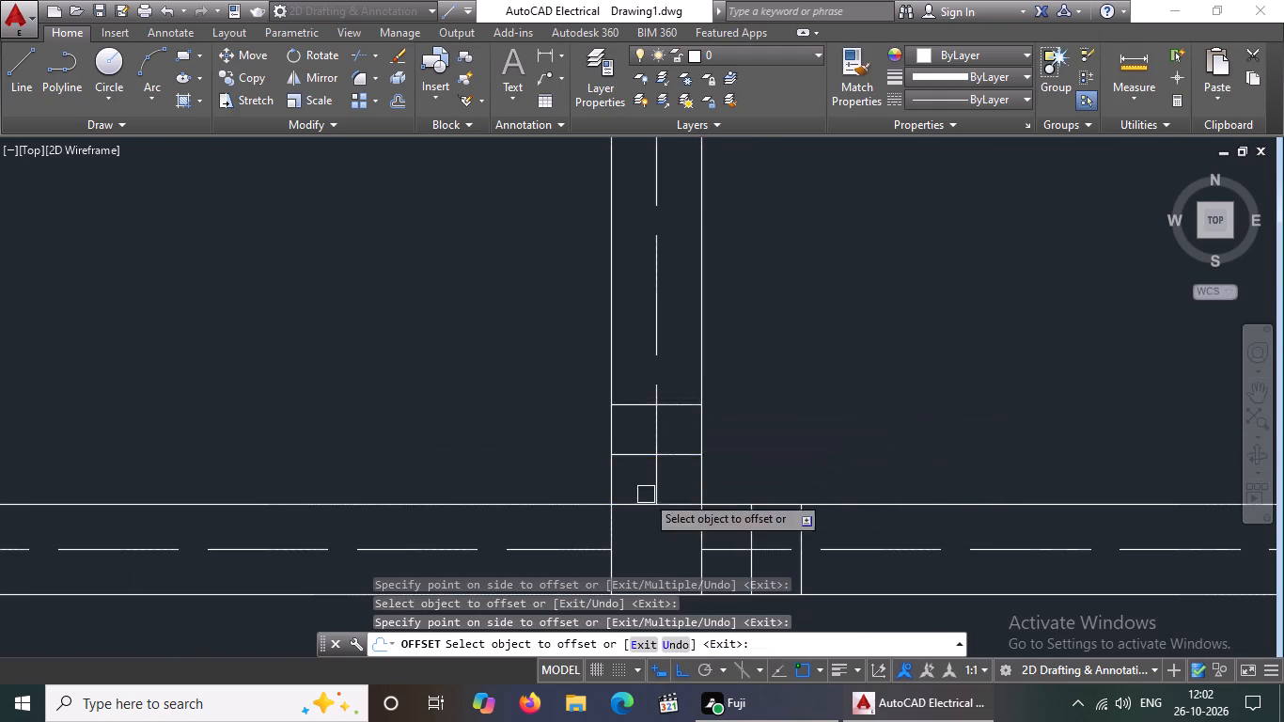
scroll(654, 444, "down", 3)
scroll(643, 473, "up", 3)
left_click(647, 466)
left_click(559, 489)
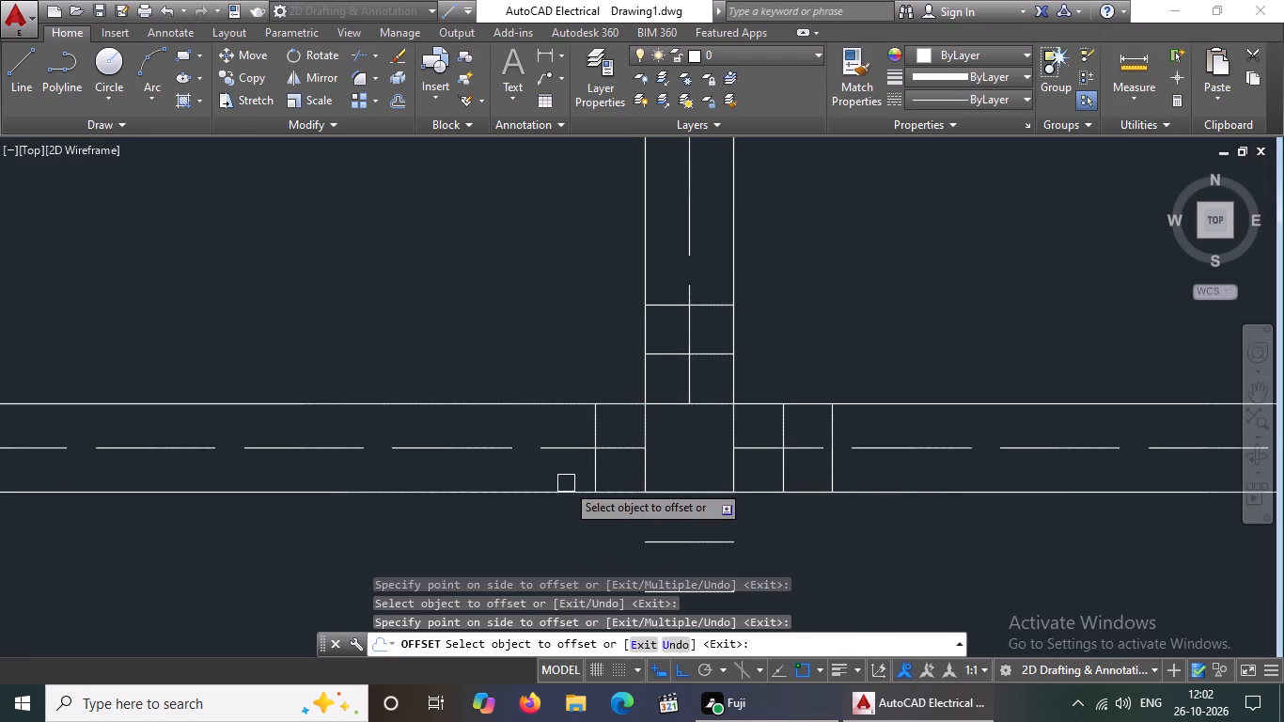
left_click(593, 466)
left_click(502, 468)
Offset the lower and right edges of the second row's middle column square outward twice each, at 5" spacing.
scroll(523, 416, "down", 3)
scroll(368, 447, "up", 4)
left_click(453, 379)
left_click(460, 441)
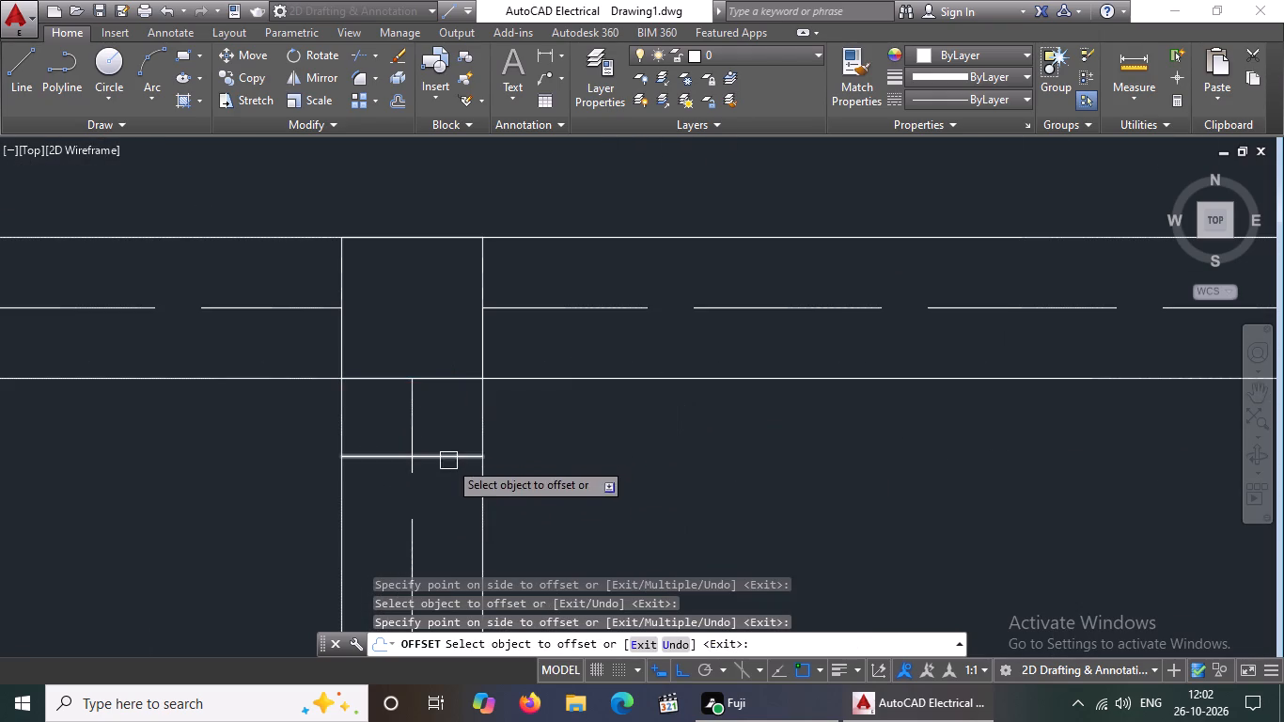
left_click(449, 458)
left_click(445, 515)
left_click(490, 345)
left_click(541, 341)
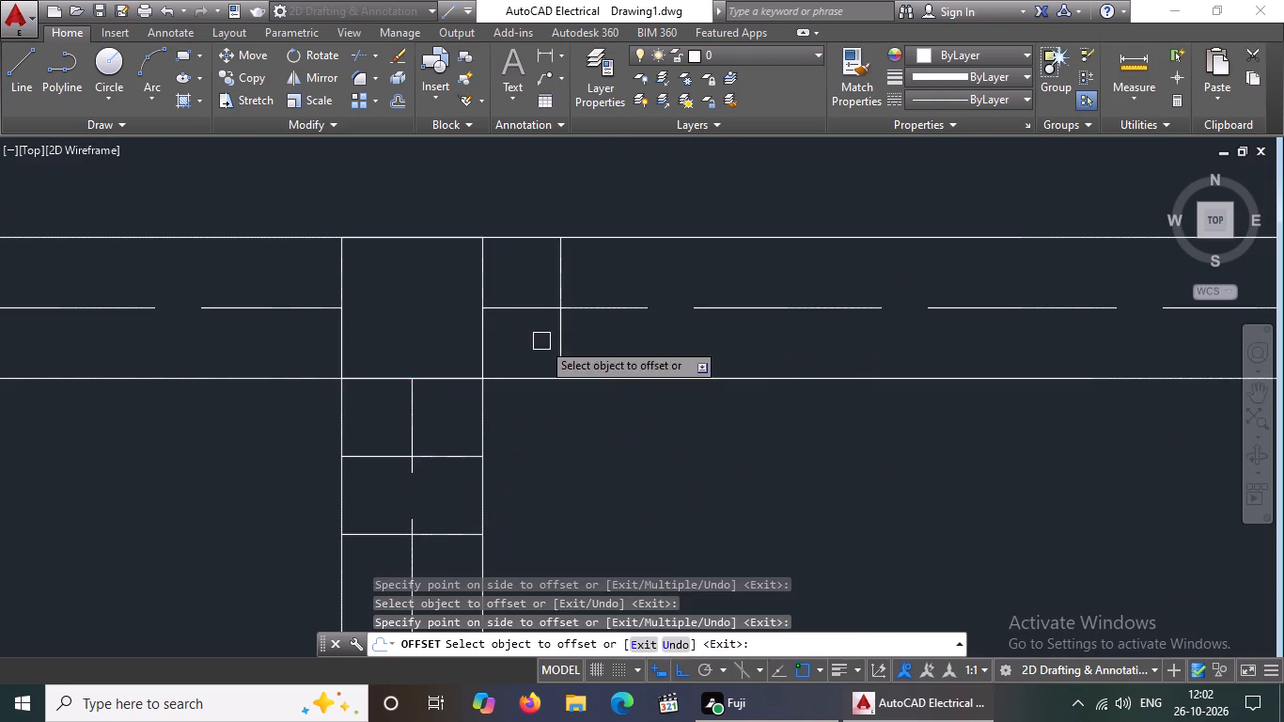
left_click_drag(562, 331, 582, 326)
left_click(635, 316)
Offset the upper and left edges of the second row's middle column square outward twice each, at 5" spacing.
scroll(638, 310, "down", 3)
scroll(576, 259, "up", 3)
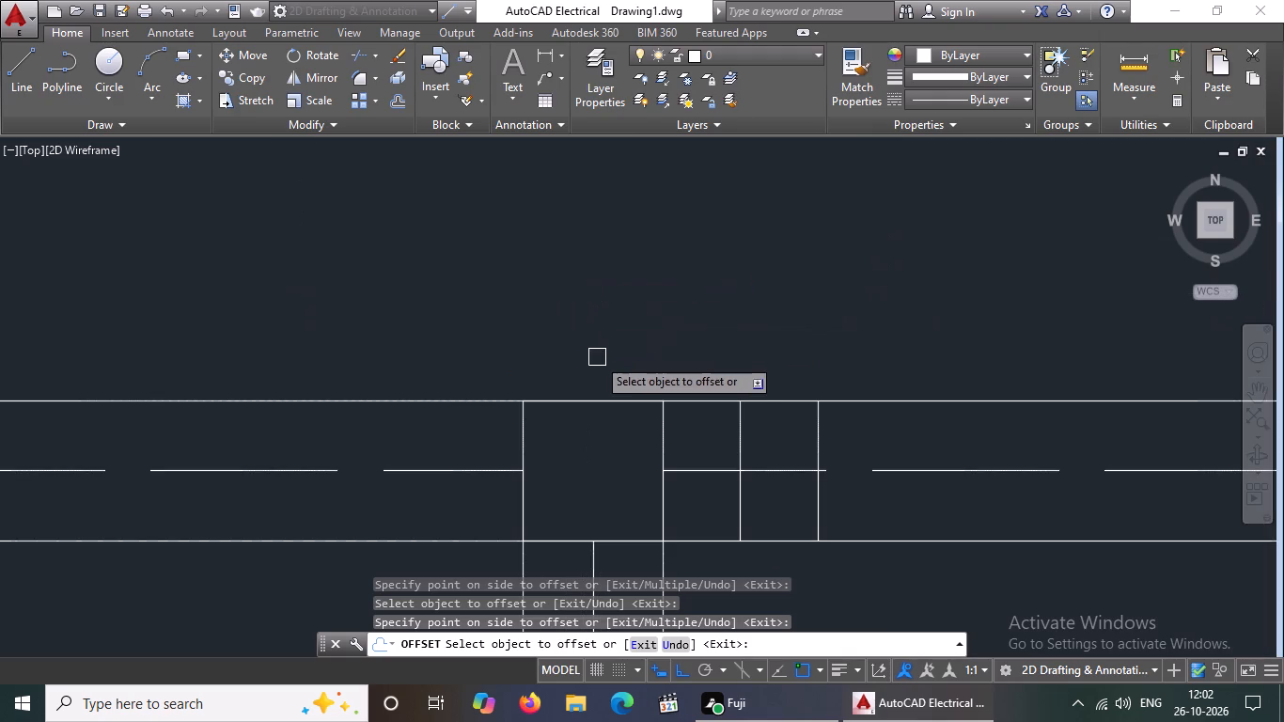
left_click_drag(597, 397, 612, 334)
left_click(615, 326)
left_click_drag(616, 325, 621, 303)
left_click(625, 280)
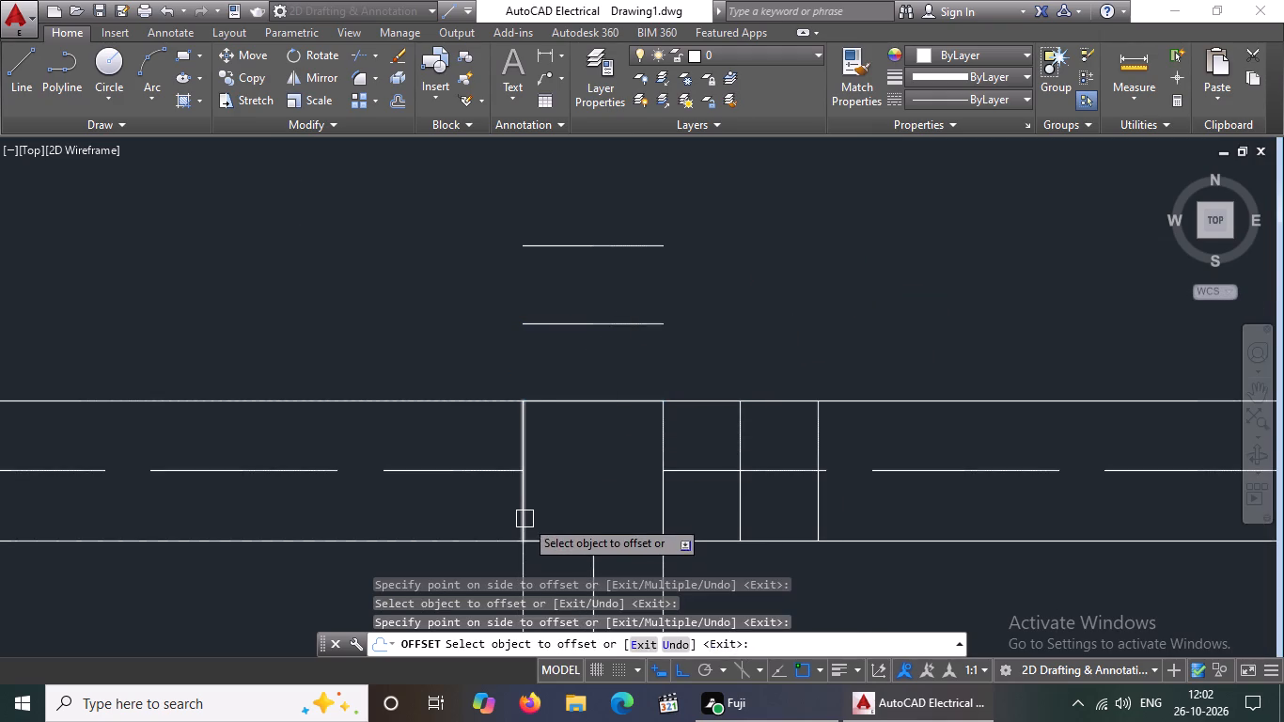
left_click(524, 516)
left_click(490, 516)
left_click(447, 518)
left_click(406, 525)
Offset the right and lower edges of the second-row column square beneath the top row's second column outward twice each, at 5" spacing.
scroll(461, 427, "down", 3)
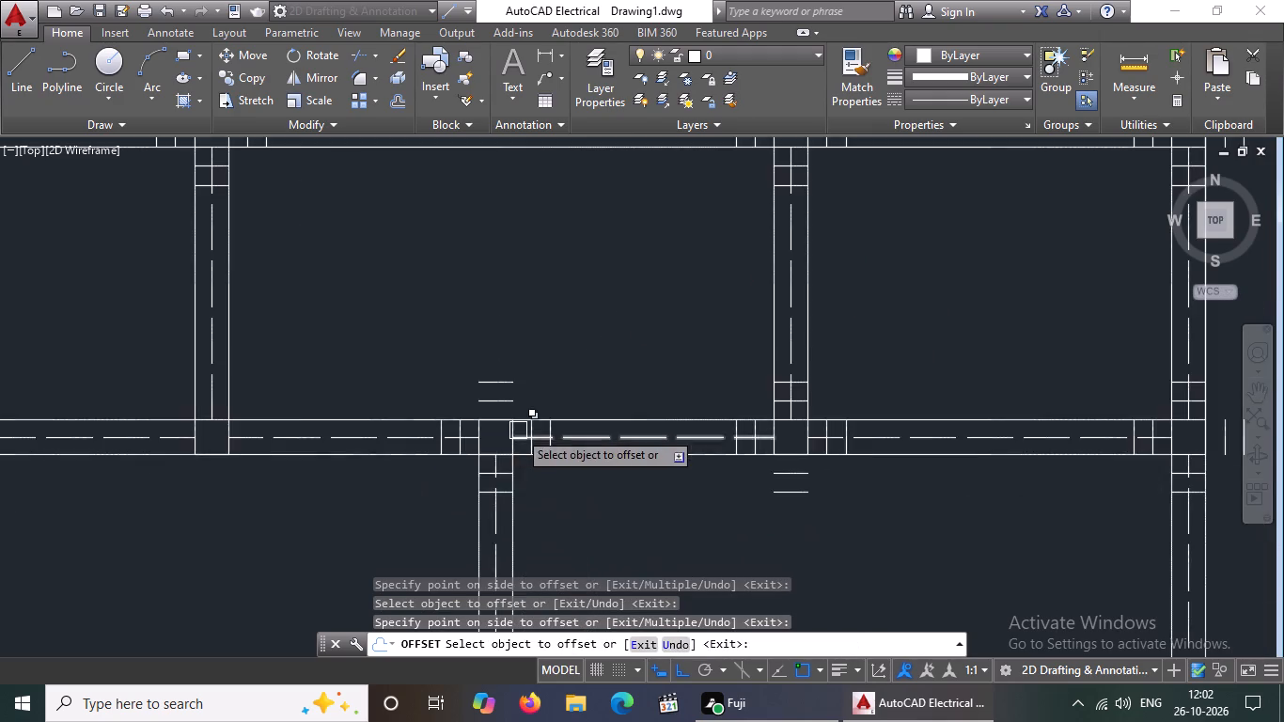
scroll(518, 431, "down", 2)
scroll(352, 435, "up", 3)
scroll(575, 441, "up", 1)
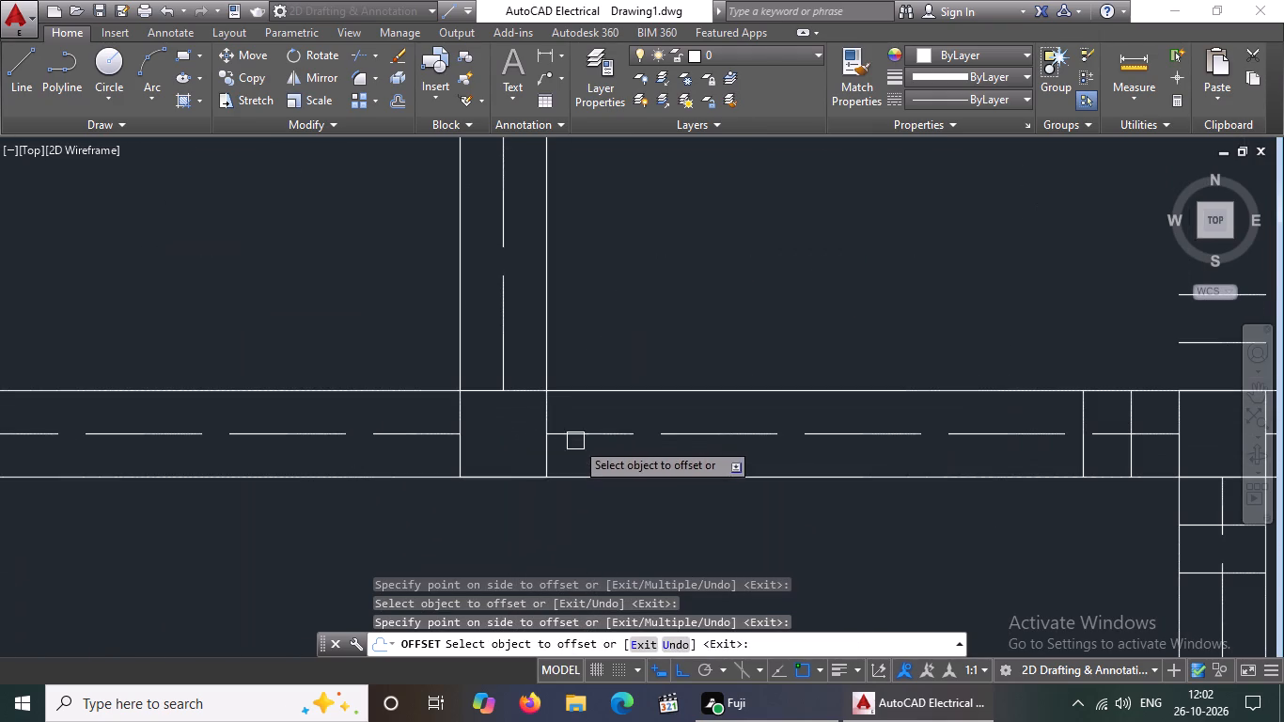
left_click_drag(545, 456, 566, 459)
left_click(716, 470)
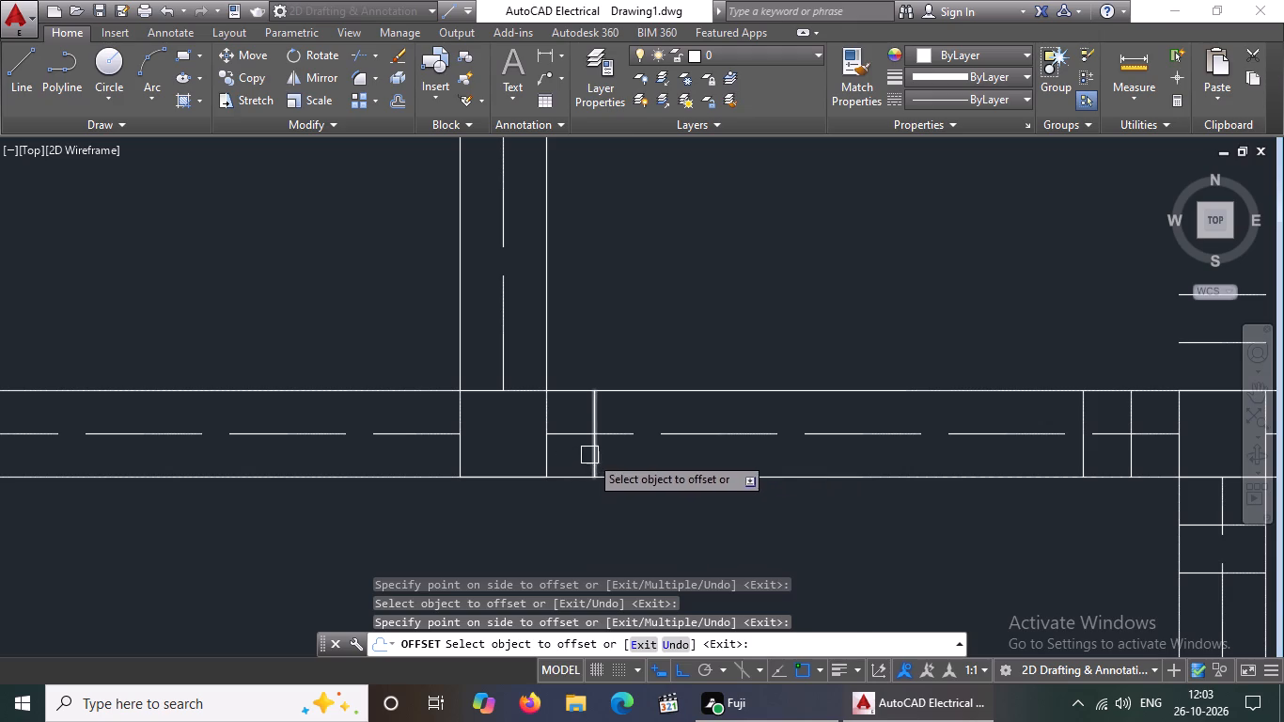
left_click_drag(590, 454, 611, 450)
left_click_drag(756, 430, 748, 442)
left_click_drag(525, 470, 522, 501)
left_click(522, 549)
left_click_drag(528, 526, 525, 537)
left_click_drag(514, 575, 517, 565)
Offset the left and upper edges of the second-row column square beneath the top row's second column outward twice each, at 5" spacing.
left_click(458, 453)
left_click(396, 450)
left_click_drag(409, 446, 392, 458)
left_click_drag(330, 473, 368, 452)
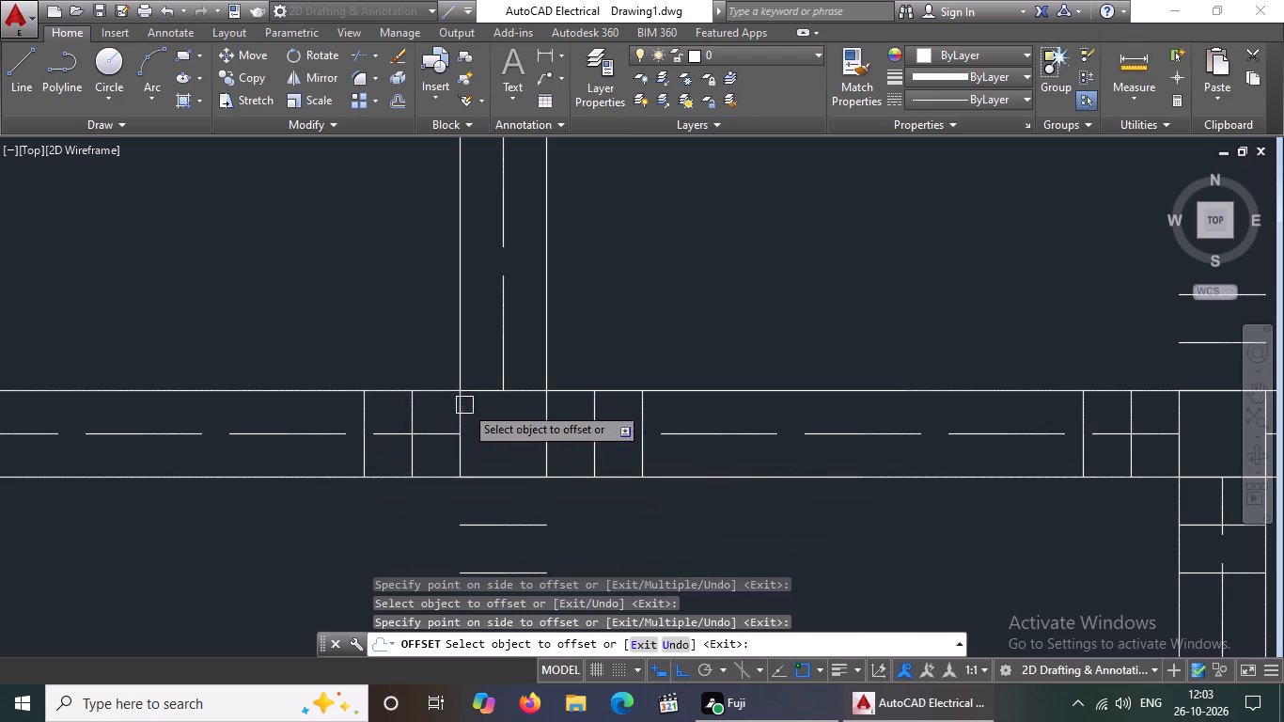
left_click_drag(490, 385, 492, 369)
left_click(493, 340)
left_click_drag(492, 348, 492, 331)
left_click(493, 318)
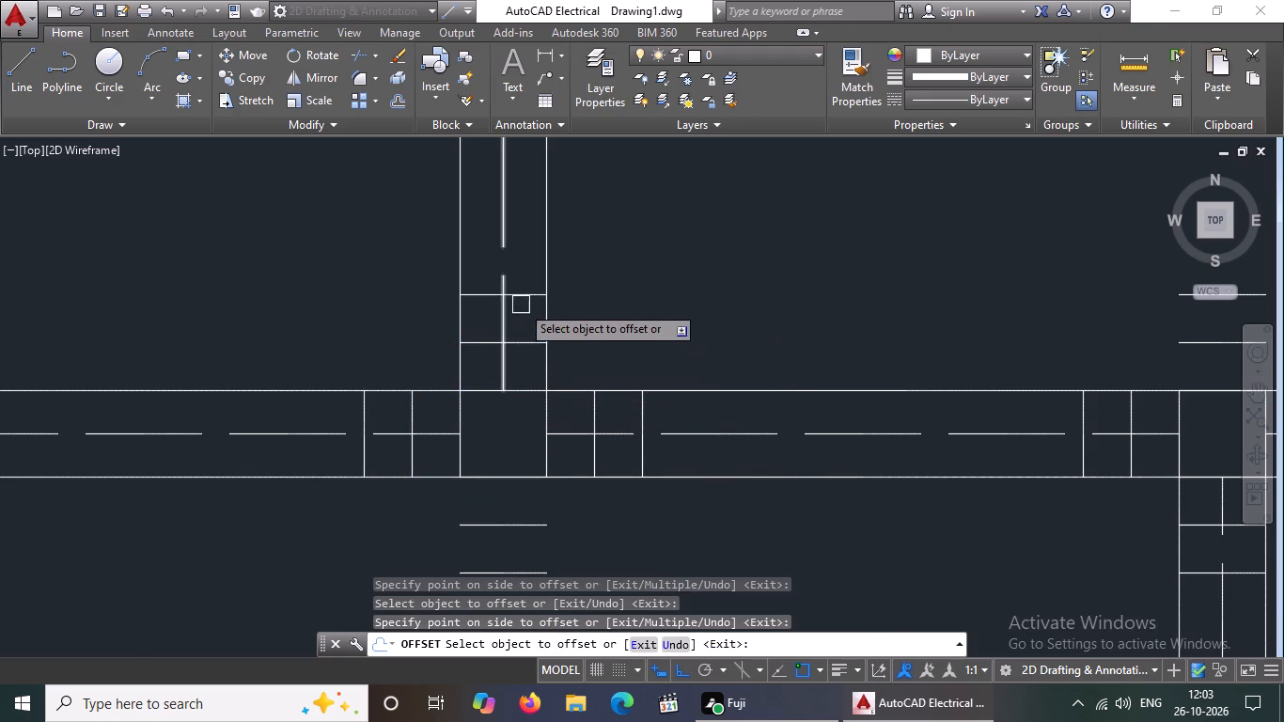
Offset all four edges of the second row's leftmost column square outward once by 5".
scroll(540, 283, "down", 2)
scroll(125, 306, "up", 2)
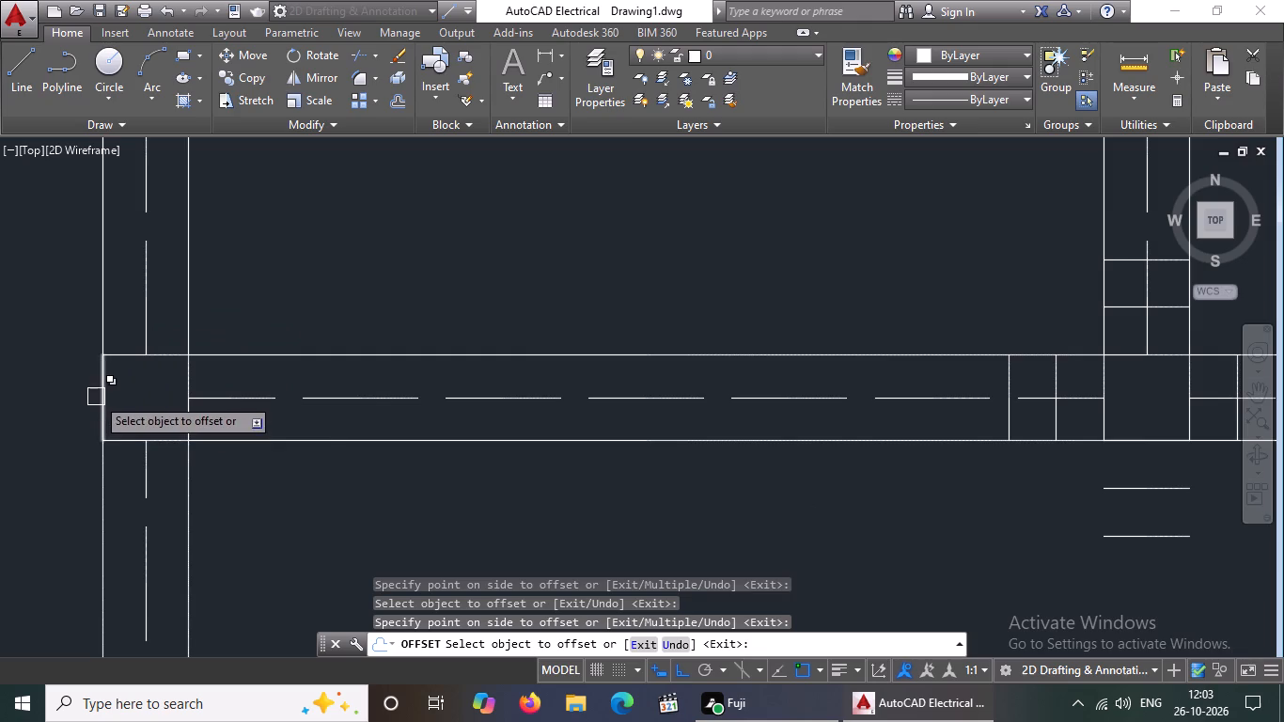
left_click(97, 394)
left_click(70, 387)
left_click_drag(194, 417, 218, 426)
left_click(297, 444)
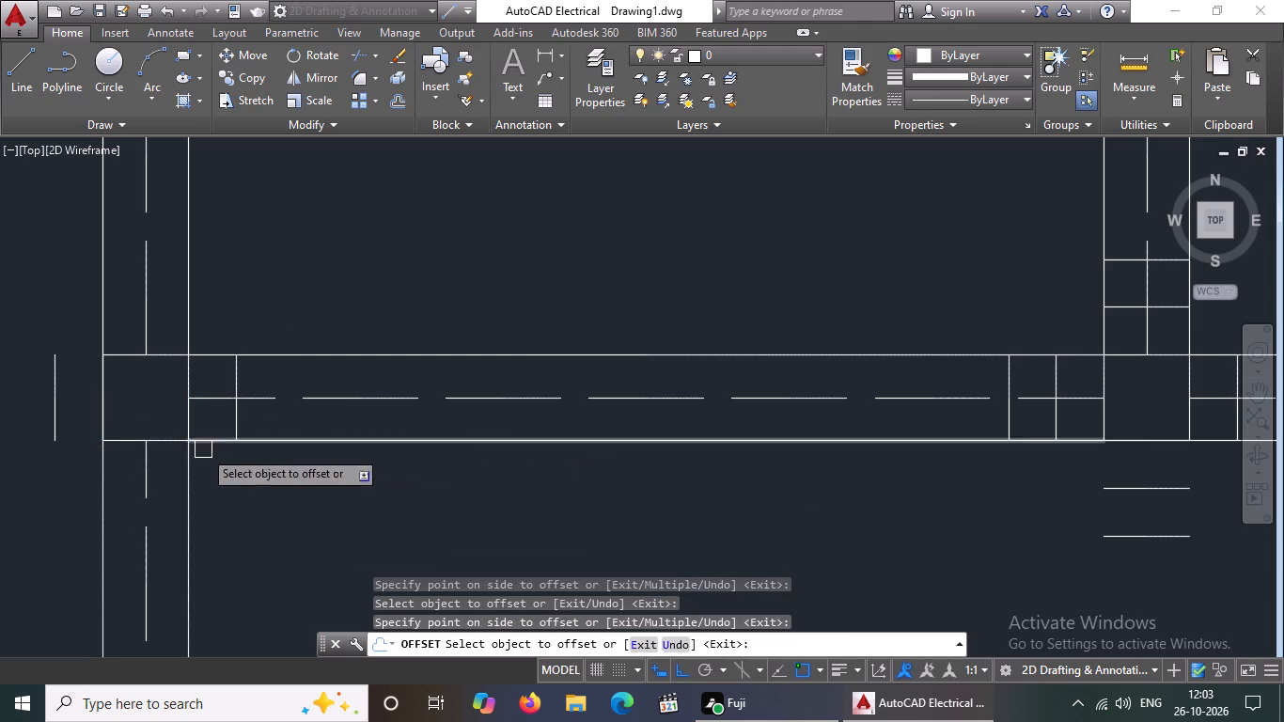
left_click_drag(167, 439, 165, 454)
left_click_drag(156, 510, 160, 495)
left_click_drag(164, 356, 166, 338)
left_click(170, 320)
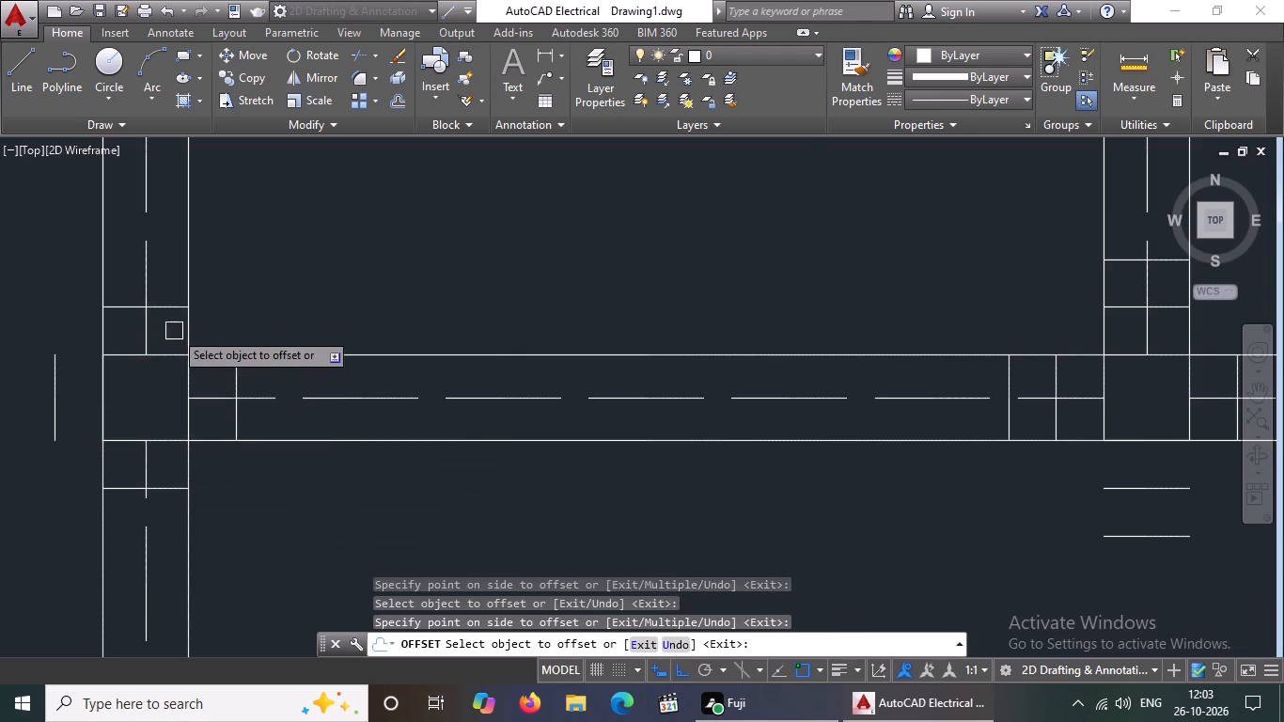
Offset the four new lines around the second row's leftmost column square outward by another 5".
scroll(179, 326, "down", 4)
scroll(129, 327, "up", 2)
left_click(180, 367)
left_click_drag(147, 375, 166, 382)
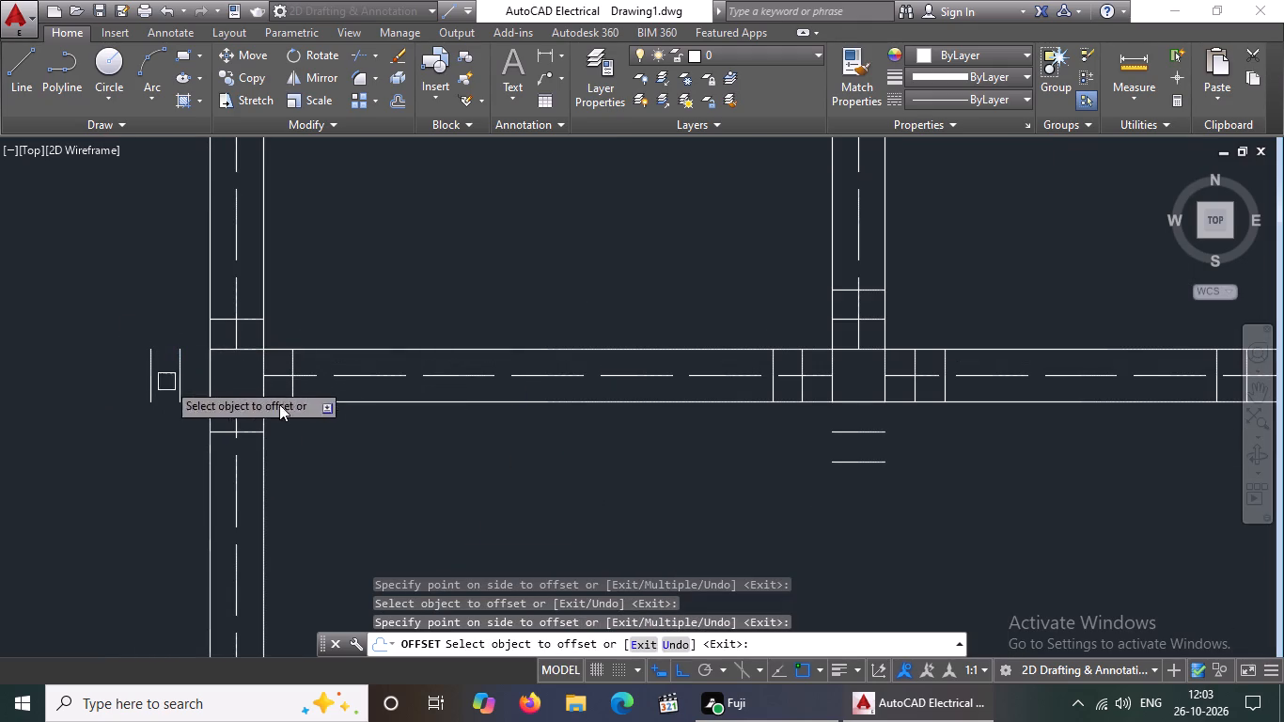
scroll(322, 401, "up", 1)
left_click_drag(273, 384, 299, 379)
left_click(357, 380)
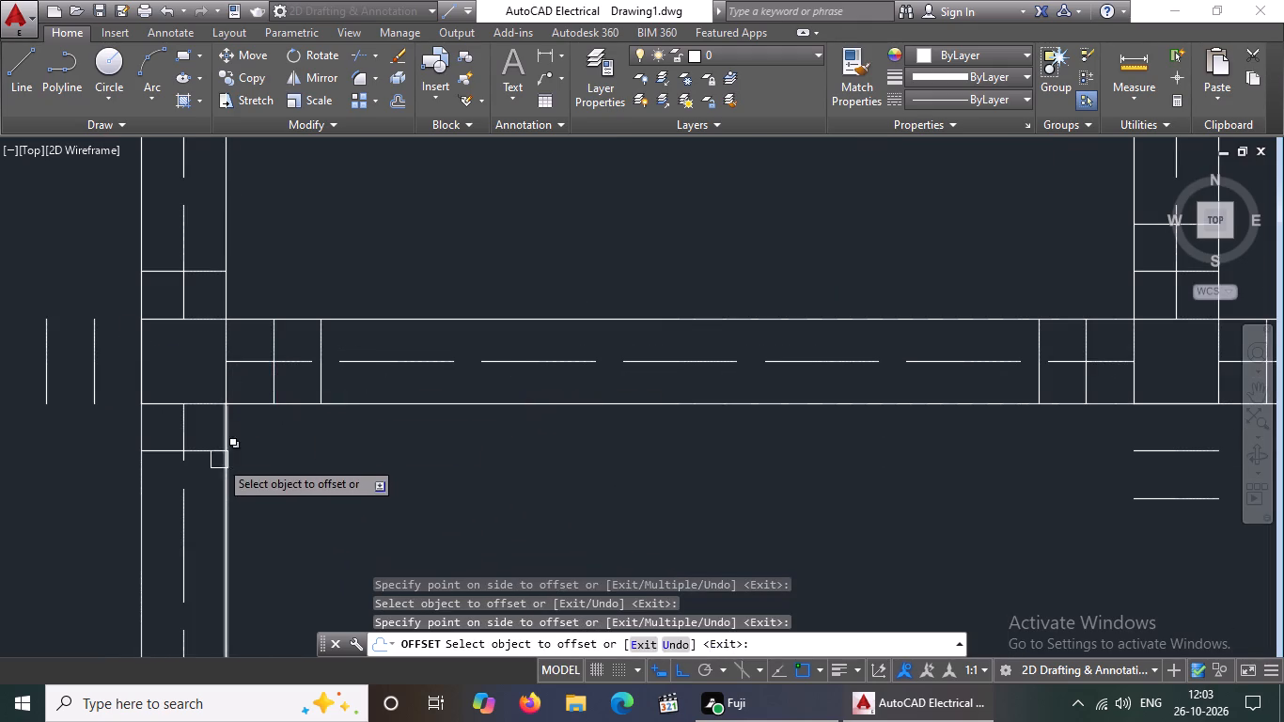
left_click(204, 448)
left_click_drag(204, 509, 208, 494)
left_click_drag(208, 273, 210, 256)
left_click(213, 228)
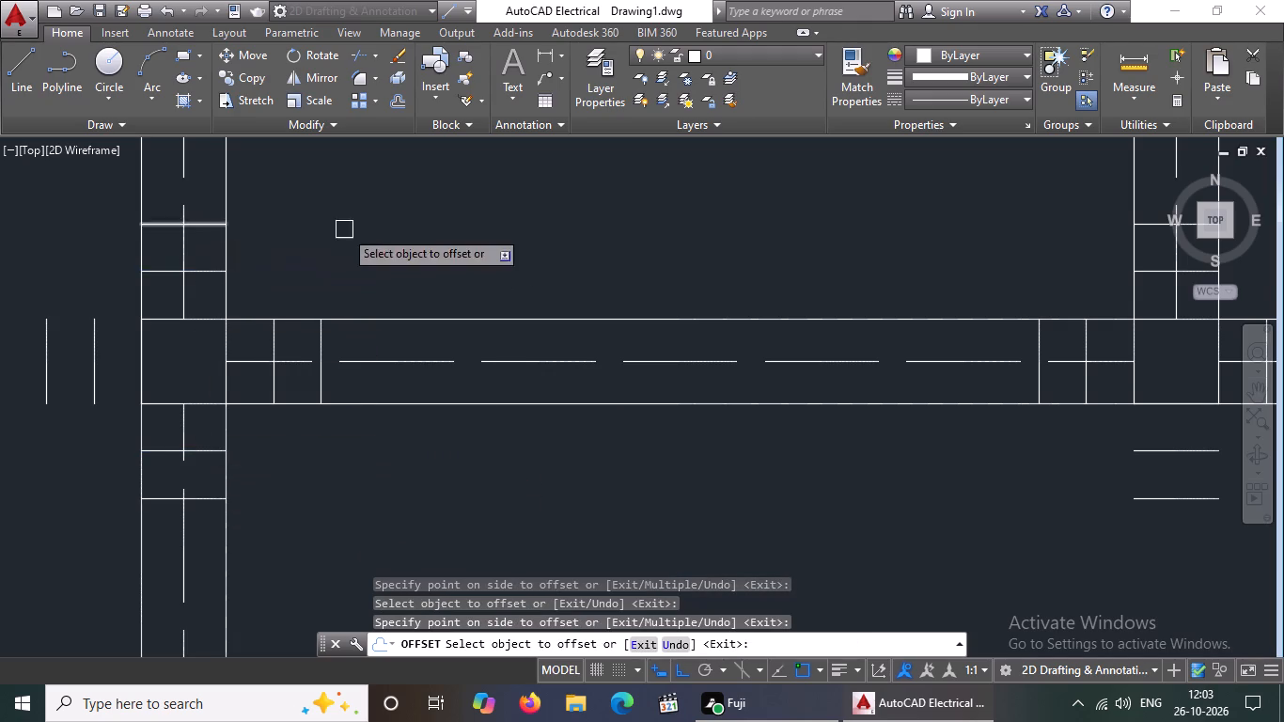
Offset the left and upper edges of the third row's leftmost column square outward twice each, at 5" spacing.
scroll(350, 229, "down", 5)
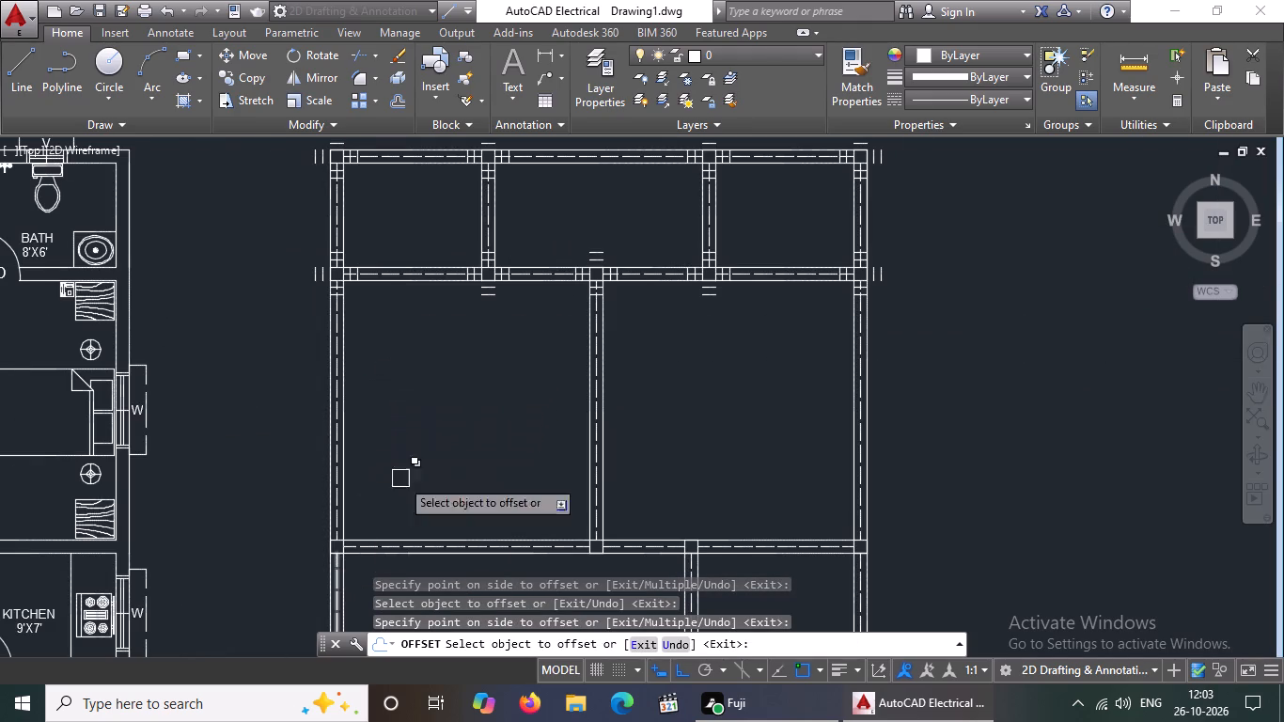
scroll(445, 442, "down", 1)
scroll(357, 544, "up", 2)
scroll(434, 449, "up", 3)
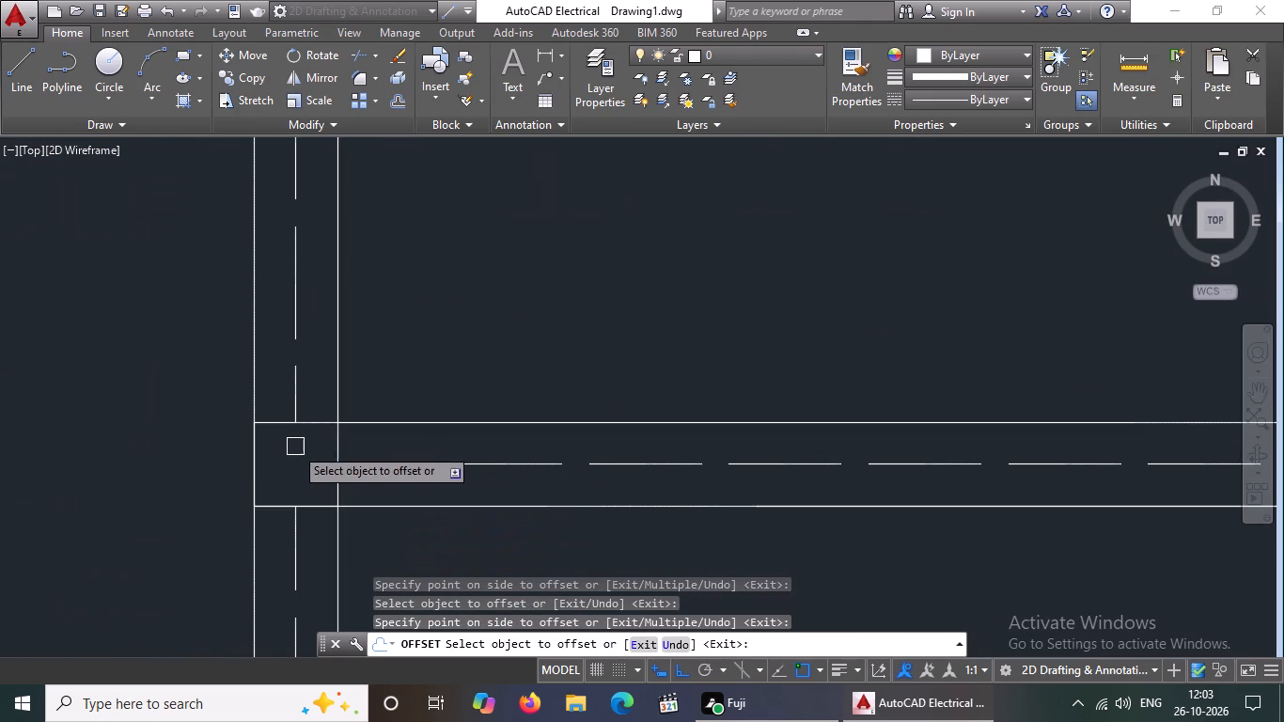
left_click_drag(247, 471, 237, 470)
left_click(181, 479)
left_click_drag(211, 457, 194, 462)
left_click_drag(122, 477, 136, 470)
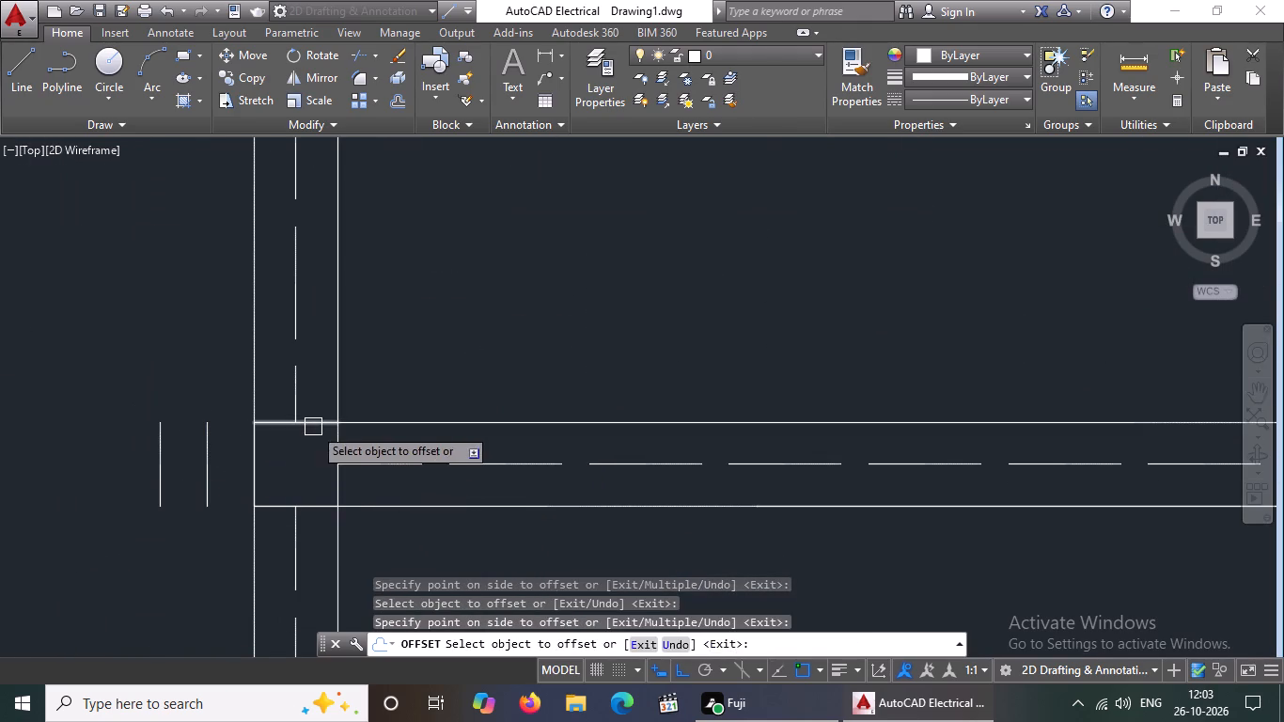
left_click_drag(315, 424, 324, 391)
left_click(328, 373)
left_click_drag(322, 379, 324, 360)
left_click(331, 331)
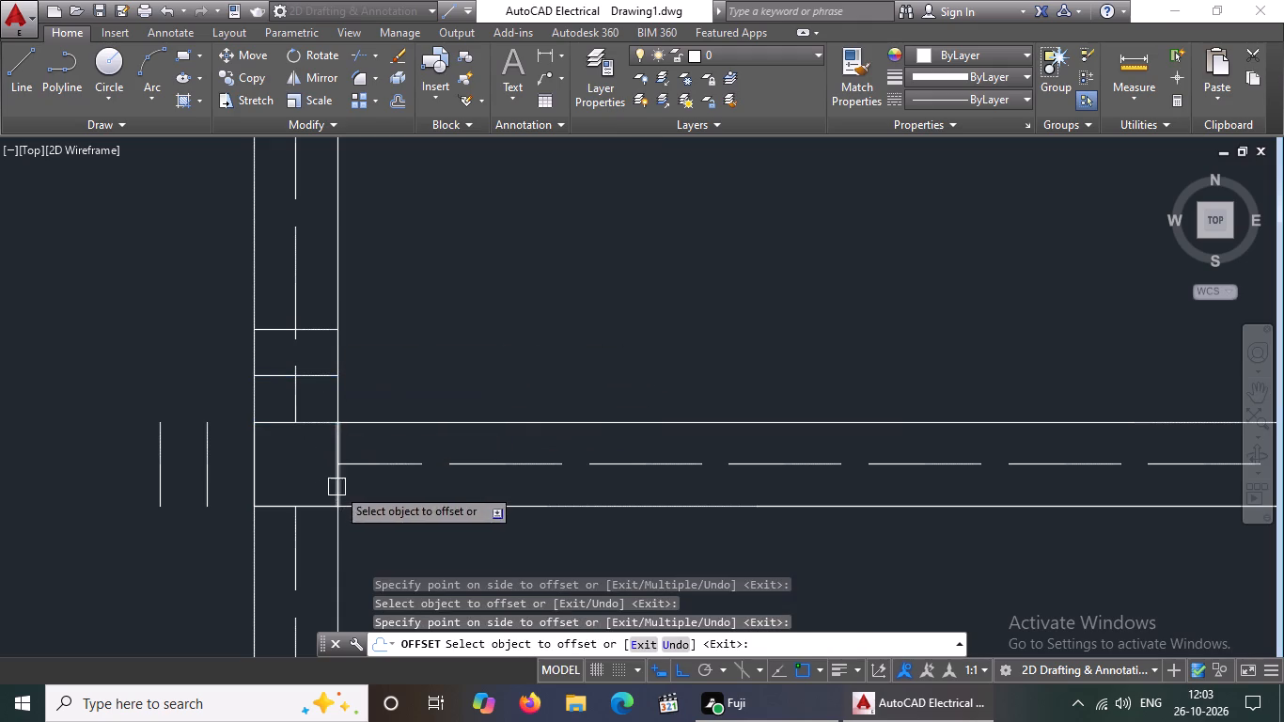
Offset the right and lower edges of the third row's leftmost column square outward twice each, at 5" spacing.
left_click_drag(338, 484, 352, 480)
left_click(415, 475)
left_click_drag(383, 488, 469, 471)
left_click(469, 471)
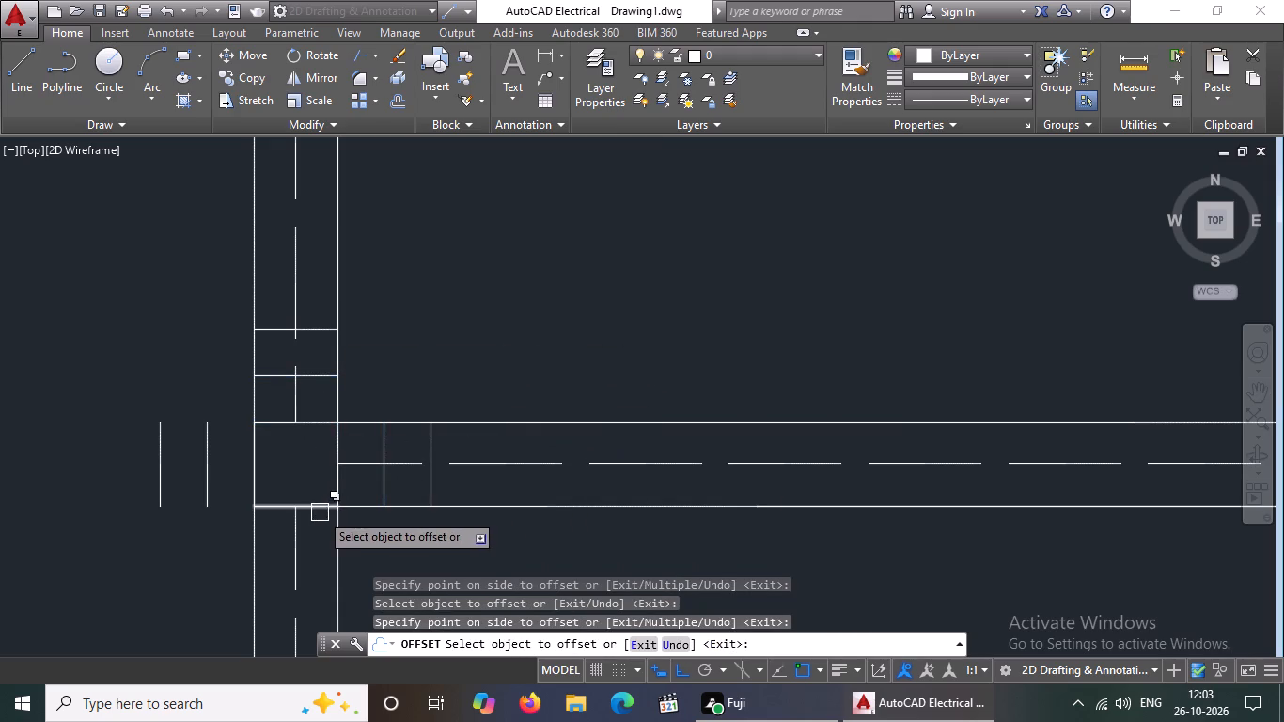
left_click(320, 510)
left_click(316, 536)
left_click(314, 557)
left_click(315, 576)
Offset the lower and right edges of the third row's second column square outward twice each, at 5" spacing.
scroll(331, 560, "down", 4)
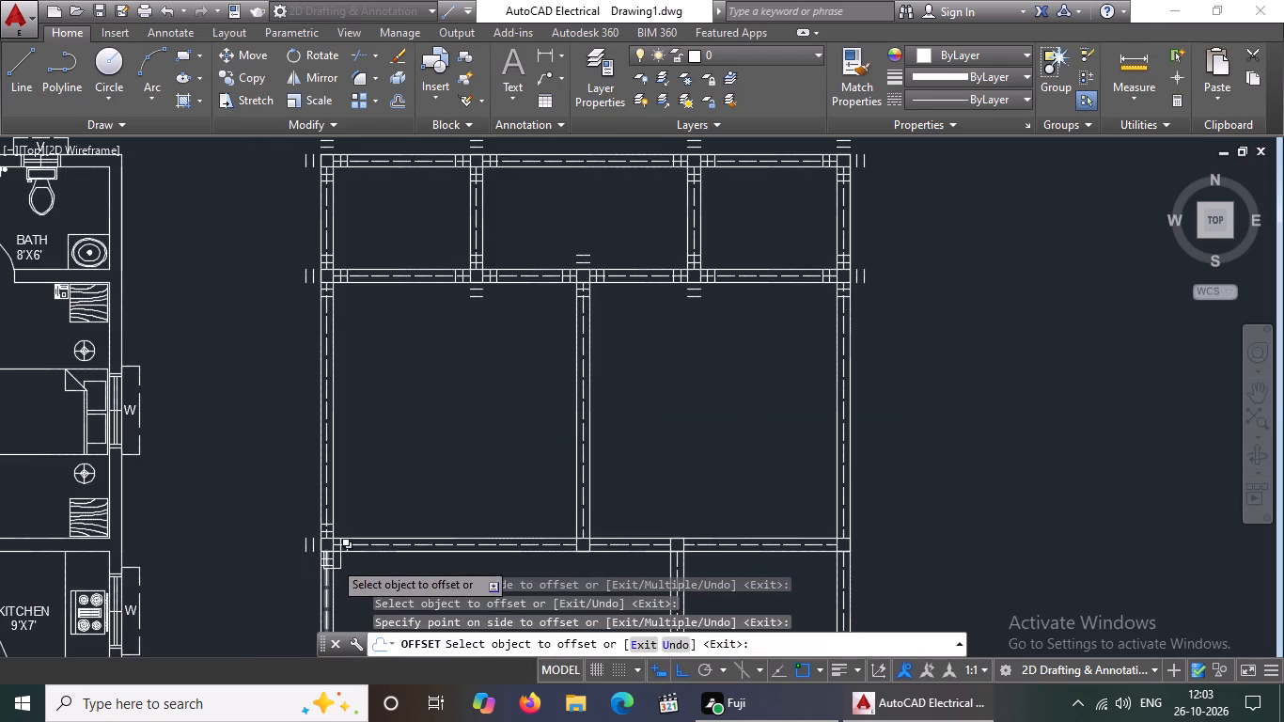
middle_click_drag(443, 519, 449, 401)
scroll(654, 441, "up", 3)
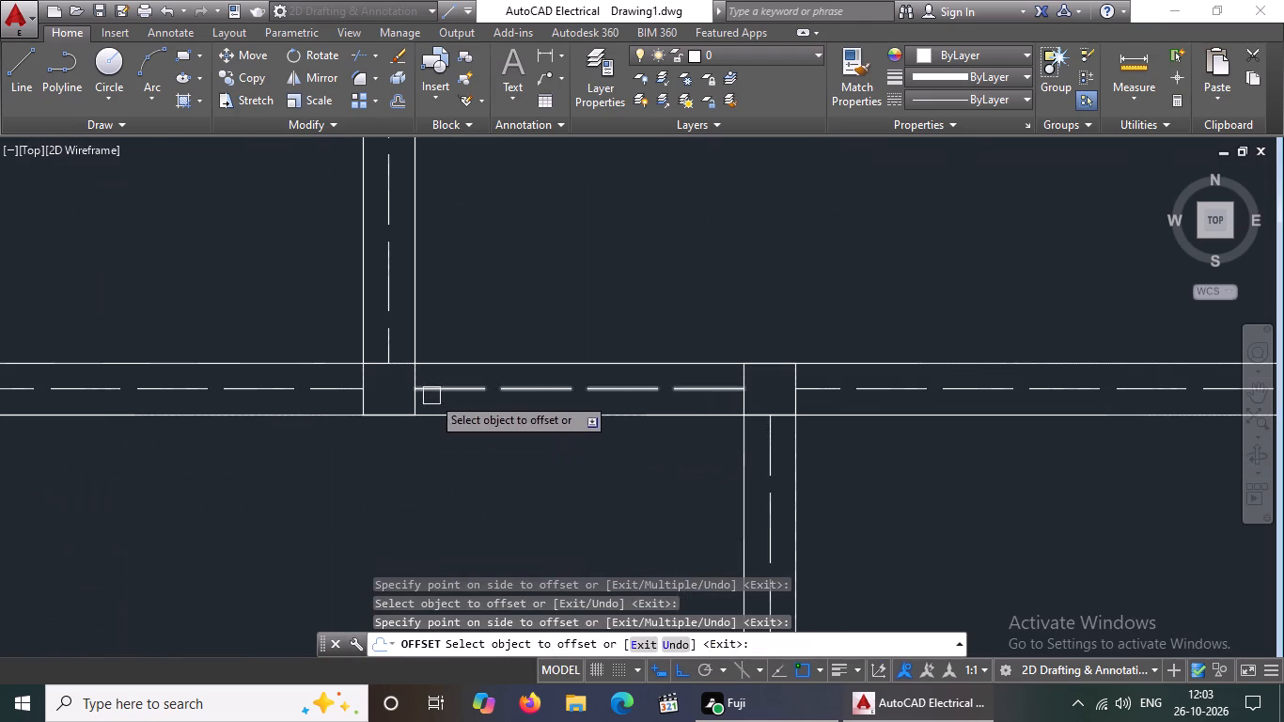
left_click(375, 417)
left_click(378, 454)
left_click_drag(391, 444, 386, 461)
left_click(384, 493)
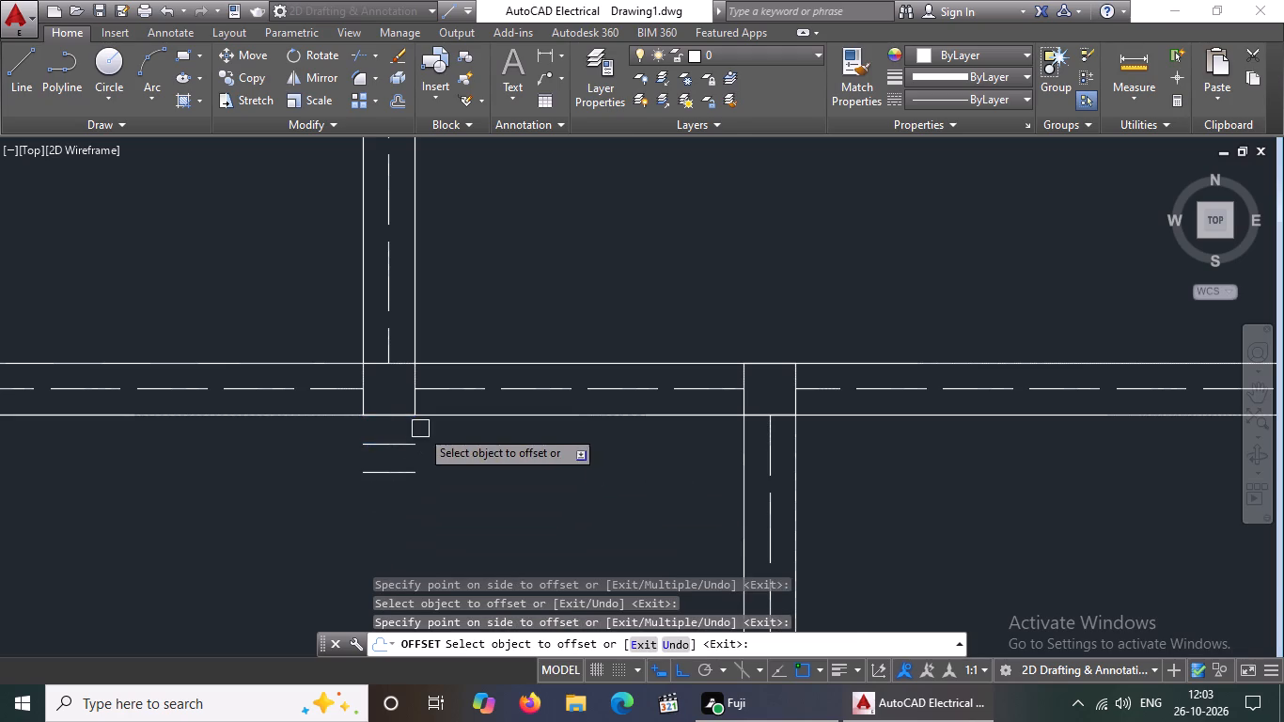
scroll(420, 400, "up", 3)
left_click_drag(381, 419, 431, 407)
left_click(488, 404)
left_click_drag(503, 403, 521, 403)
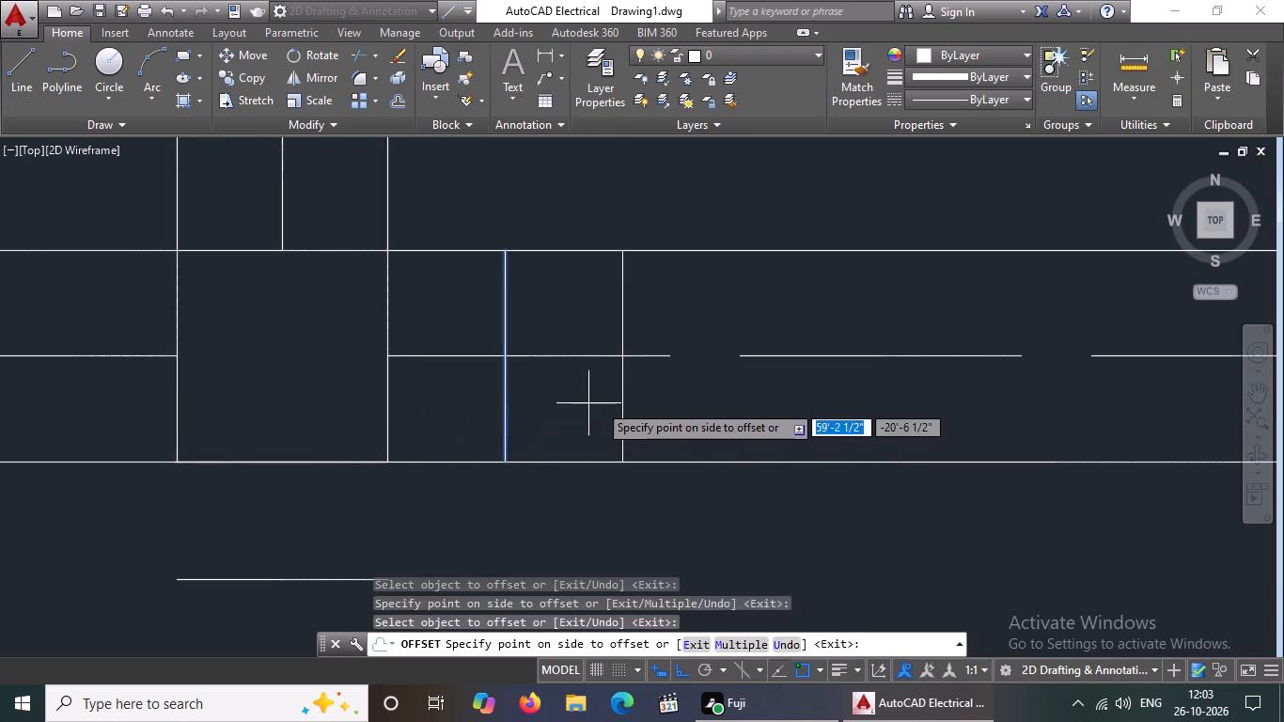
left_click(606, 403)
Offset the left and upper edges of the third row's second column square outward twice each, at 5" spacing.
left_click_drag(176, 398, 156, 408)
left_click(141, 412)
scroll(140, 409, "down", 3)
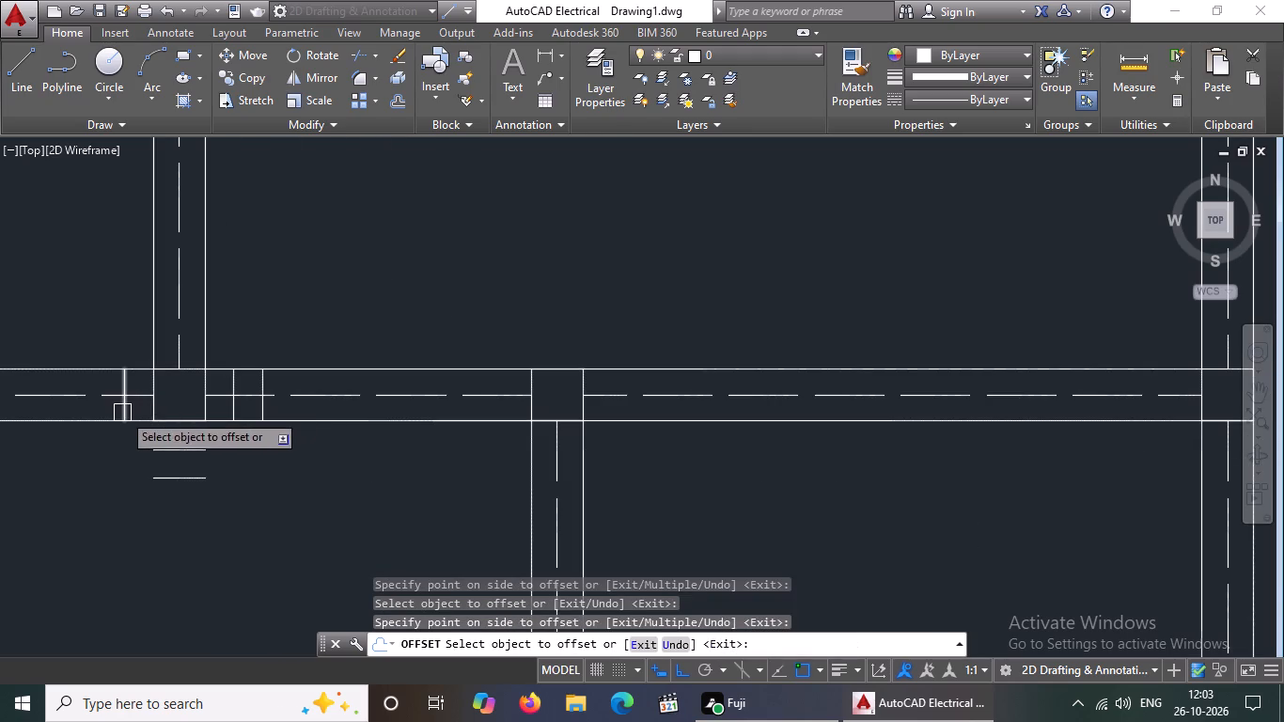
left_click(122, 404)
left_click(112, 406)
scroll(175, 357, "up", 2)
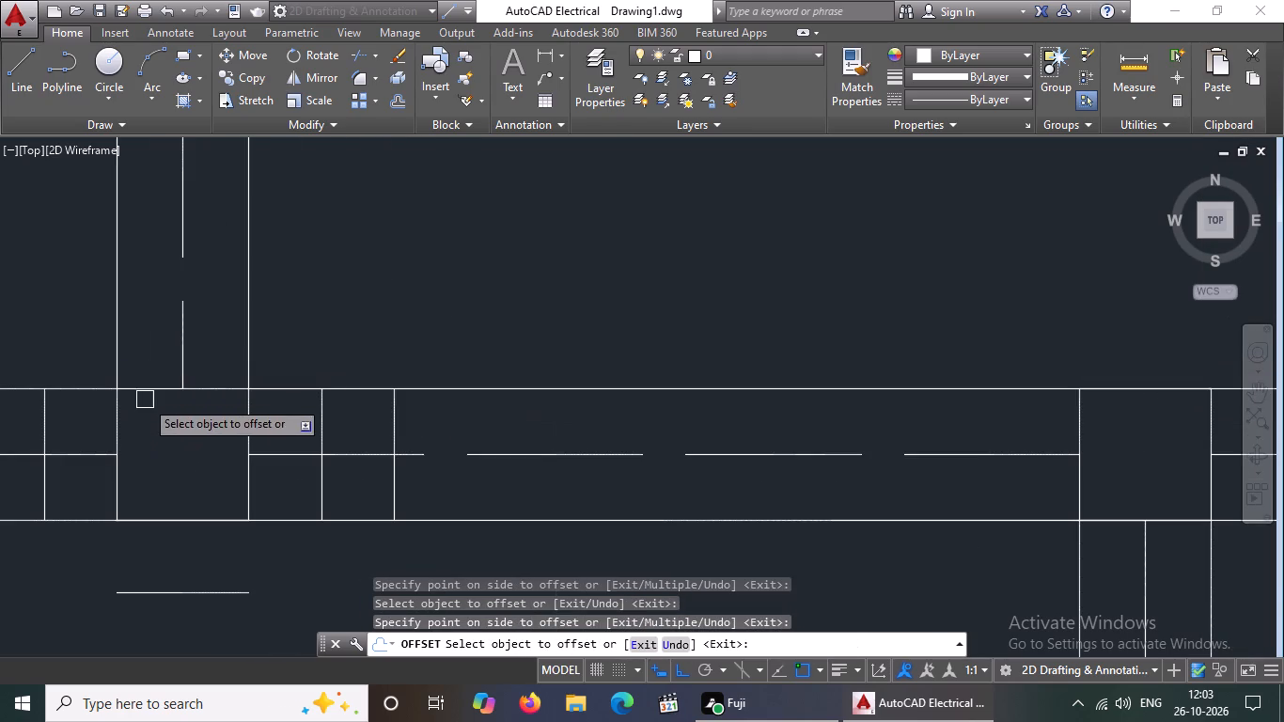
left_click_drag(147, 386, 153, 363)
left_click(158, 351)
left_click_drag(154, 313, 157, 303)
left_click(172, 269)
Offset the right and upper edges of the third row's third column square outward twice each, at 5" spacing.
scroll(174, 275, "down", 2)
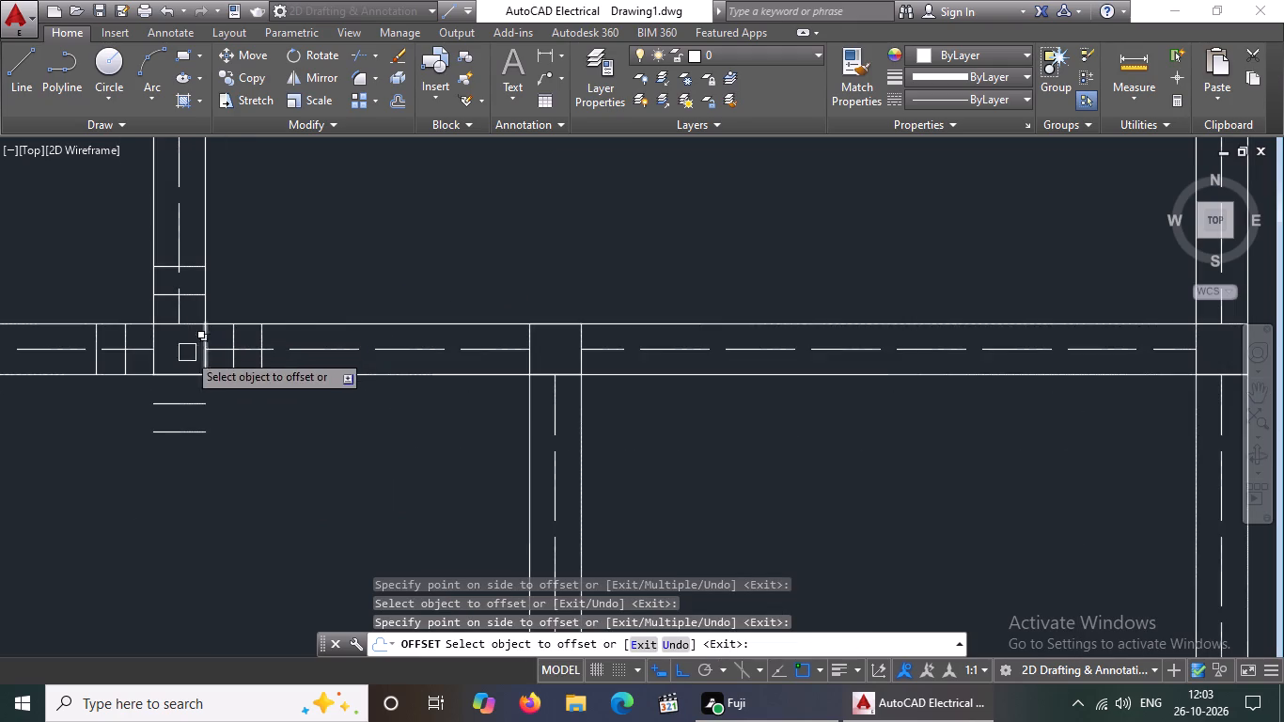
scroll(162, 393, "down", 3)
middle_click_drag(168, 386, 327, 425)
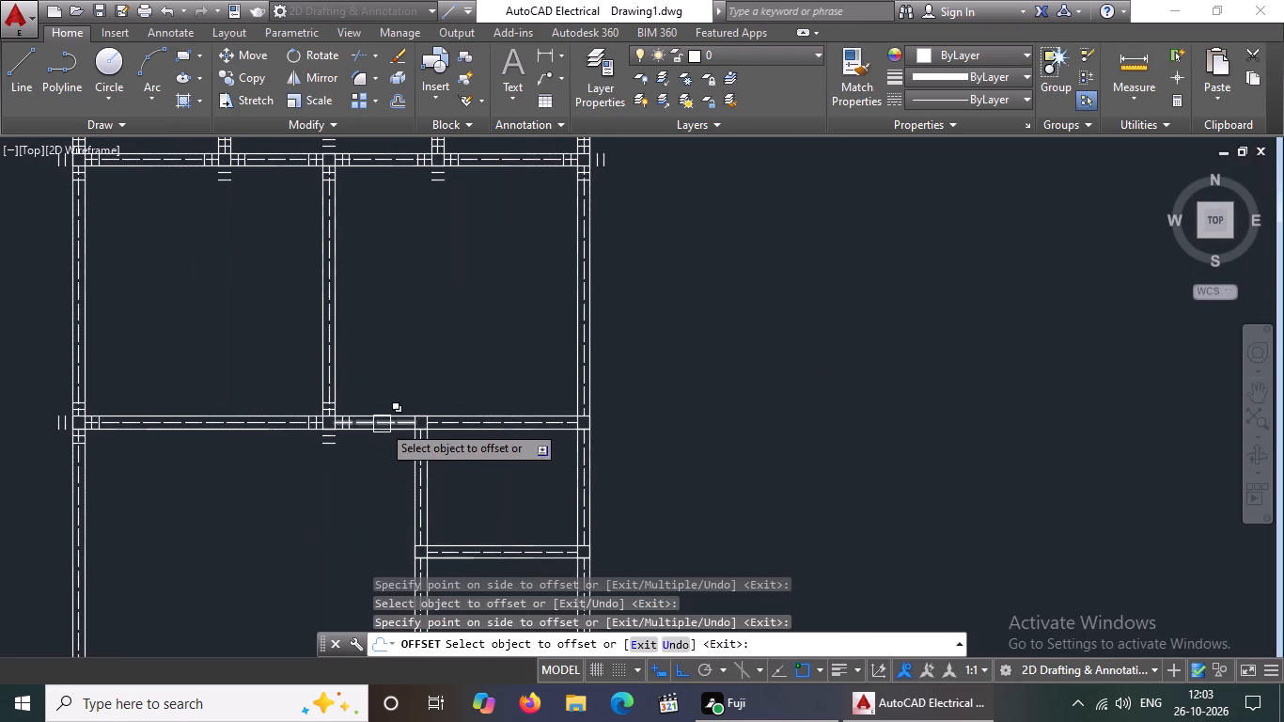
scroll(402, 504, "up", 2)
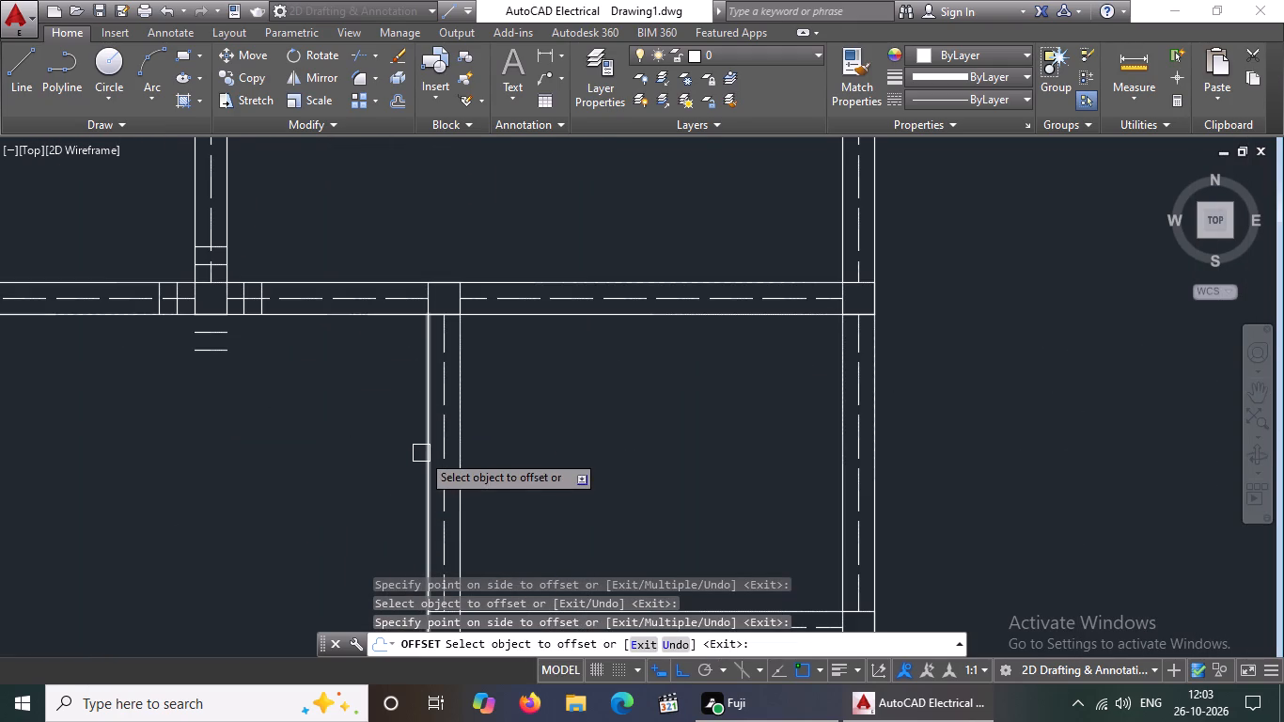
scroll(456, 315, "up", 2)
left_click(467, 288)
left_click(492, 283)
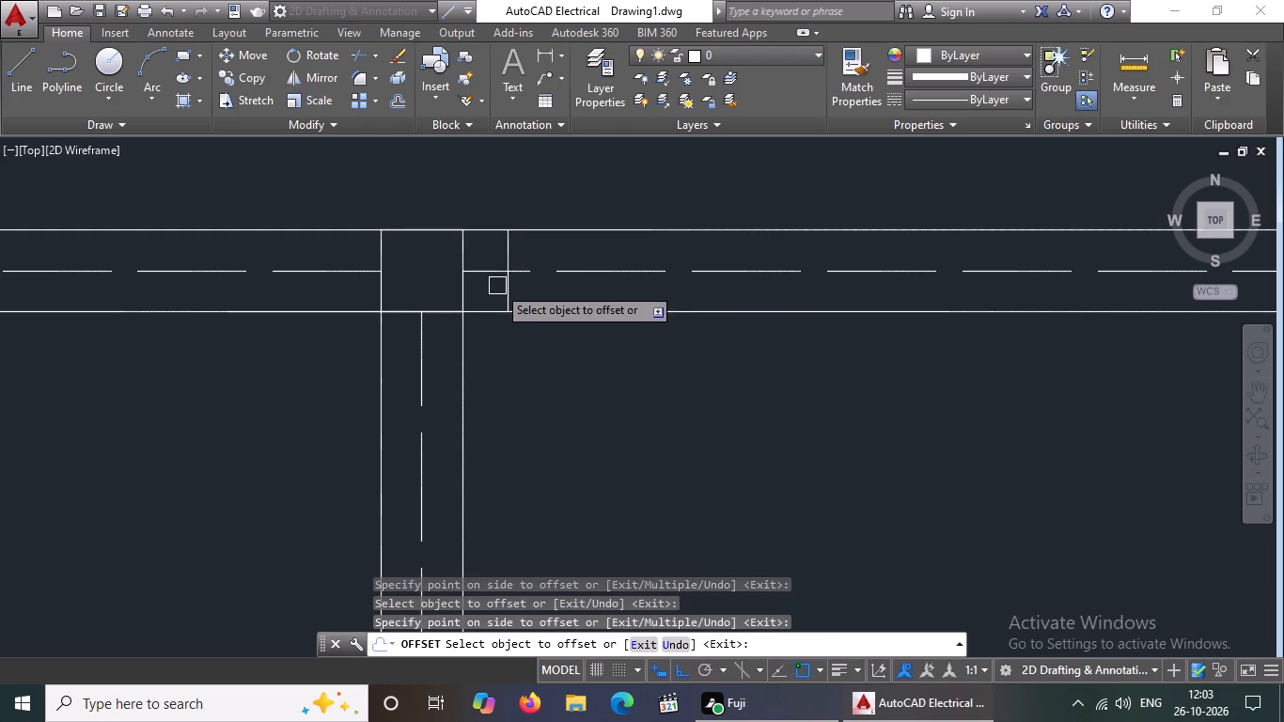
left_click_drag(497, 286, 511, 281)
left_click_drag(508, 297, 525, 289)
left_click(581, 275)
left_click_drag(428, 228, 429, 220)
left_click(436, 187)
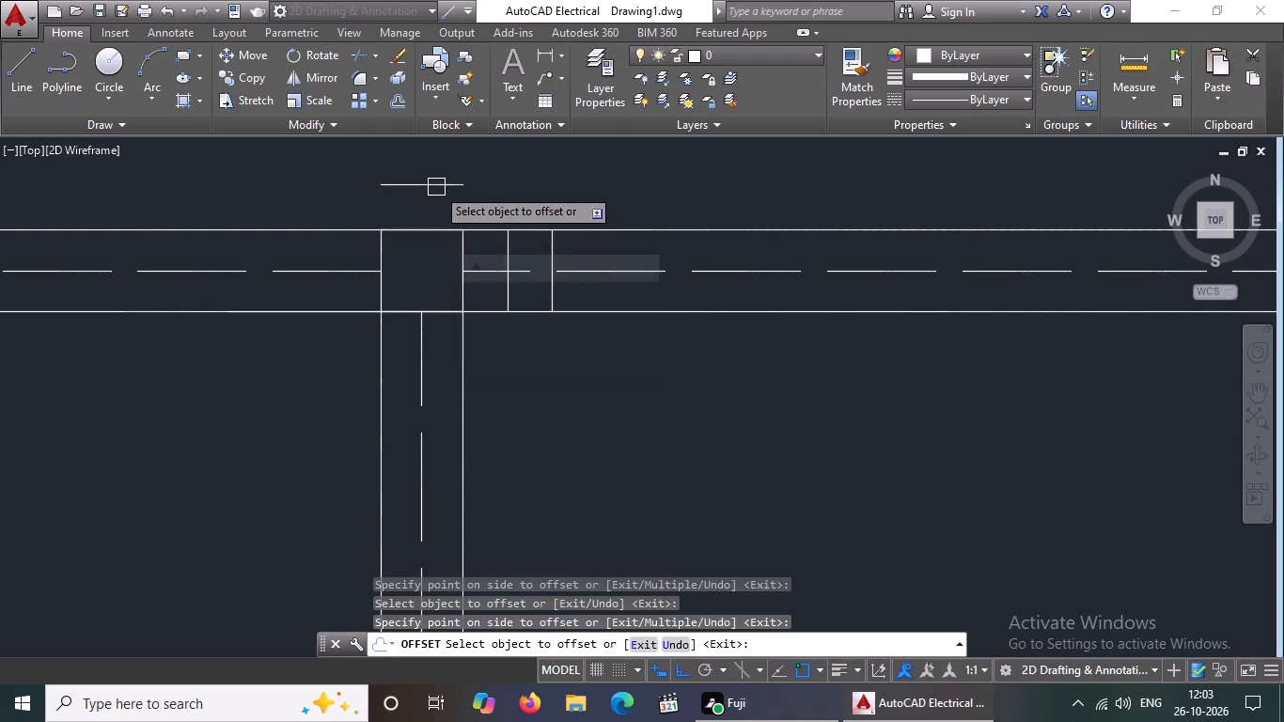
scroll(436, 189, "down", 2)
left_click(435, 193)
left_click(441, 152)
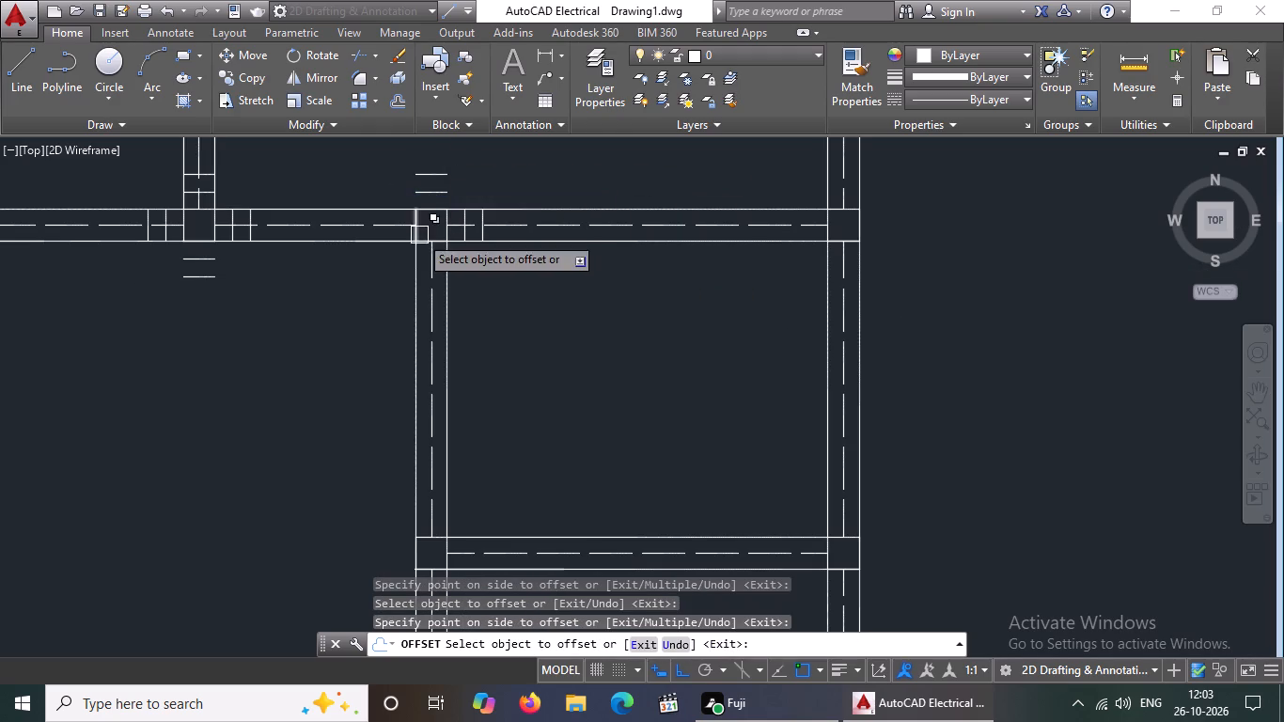
Offset the left and lower edges of the third row's third column square outward twice each, at 5" spacing.
scroll(419, 235, "up", 3)
left_click(392, 234)
left_click(360, 226)
left_click_drag(320, 226, 304, 231)
left_click_drag(213, 252, 223, 250)
left_click(419, 262)
left_click(412, 296)
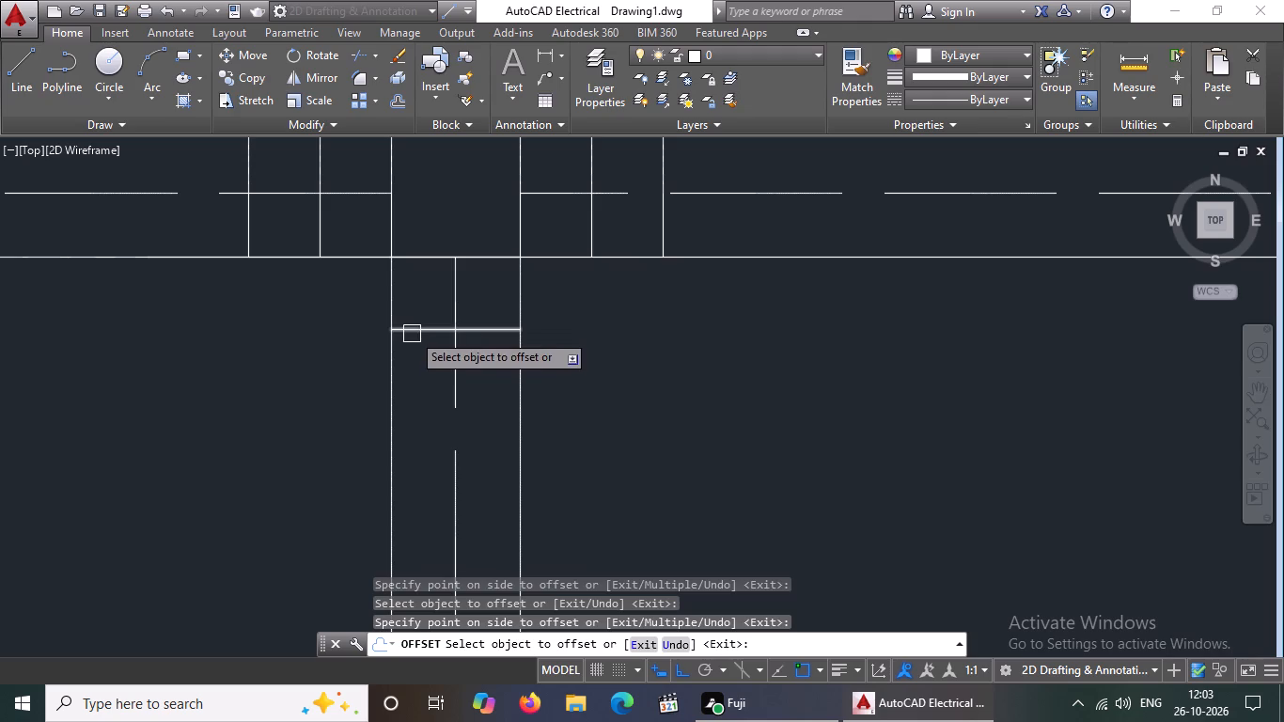
left_click(412, 331)
left_click(391, 407)
scroll(426, 392, "down", 3)
scroll(424, 375, "up", 3)
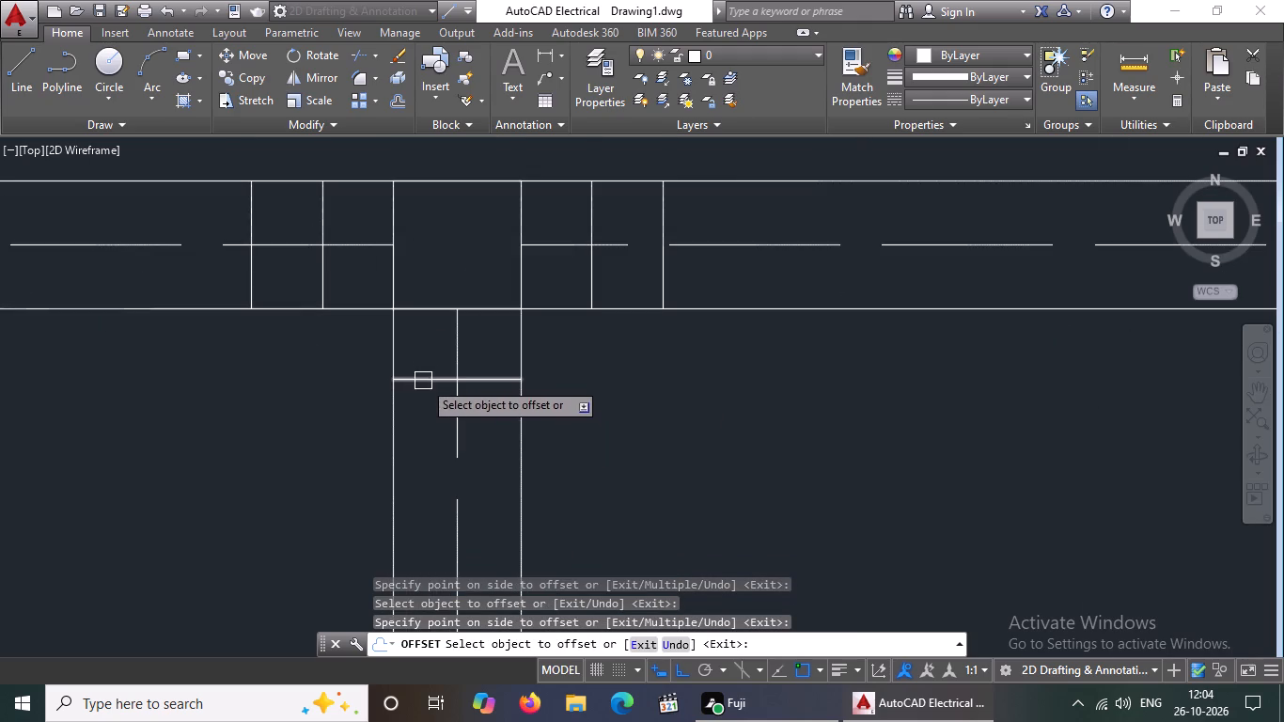
left_click(423, 381)
left_click(401, 463)
Offset the right and upper edges of the third row's rightmost column square outward twice each, at 5" spacing.
scroll(429, 453, "down", 3)
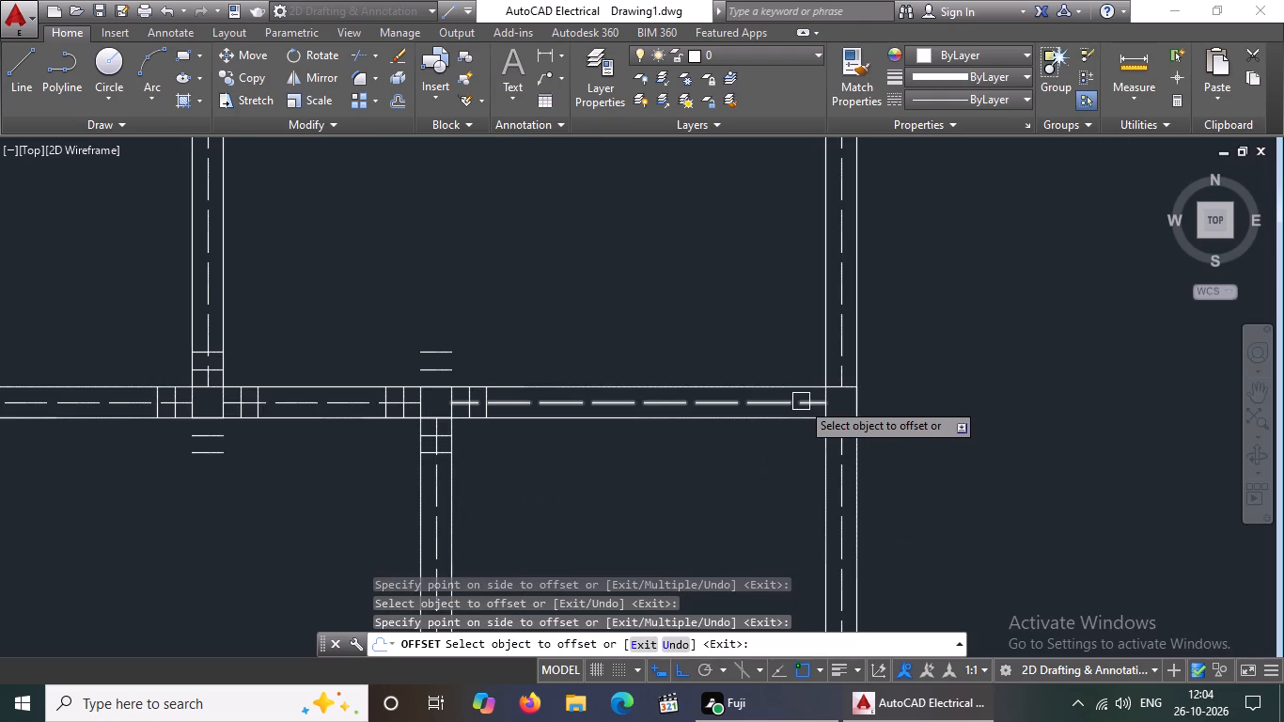
scroll(549, 394, "down", 2)
scroll(550, 371, "up", 3)
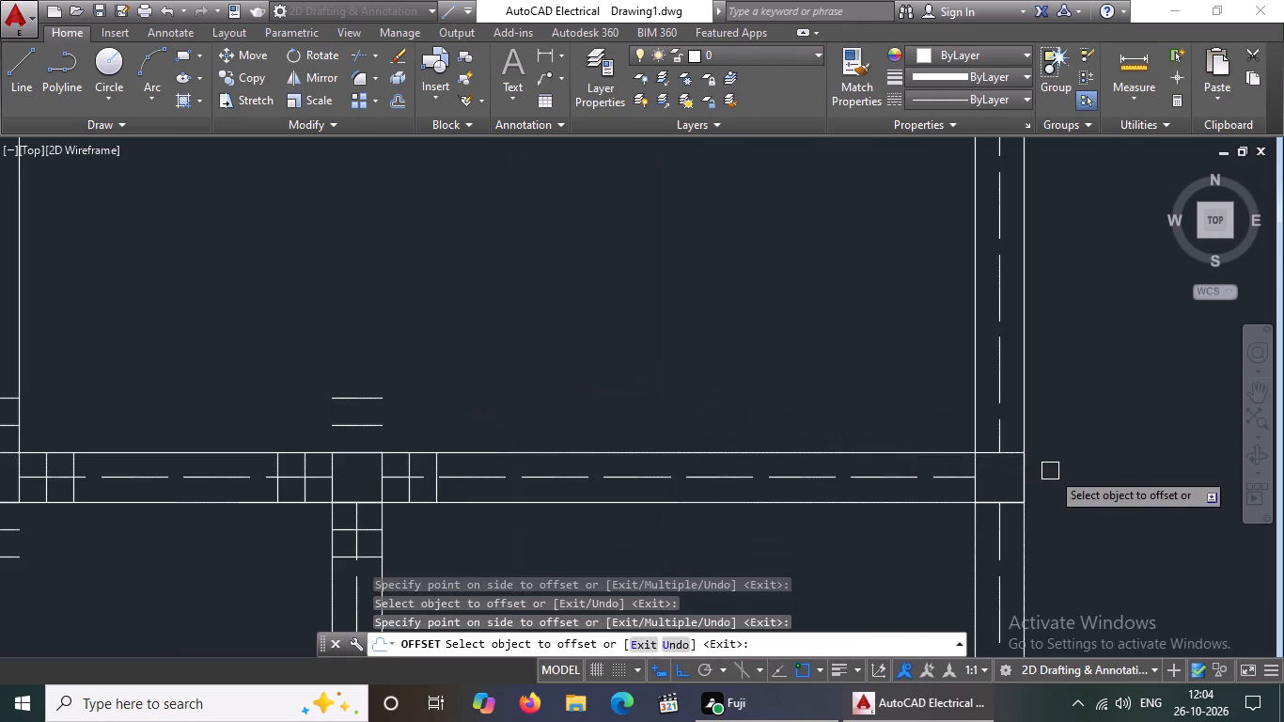
scroll(1067, 470, "up", 4)
left_click_drag(766, 505, 792, 492)
left_click(852, 477)
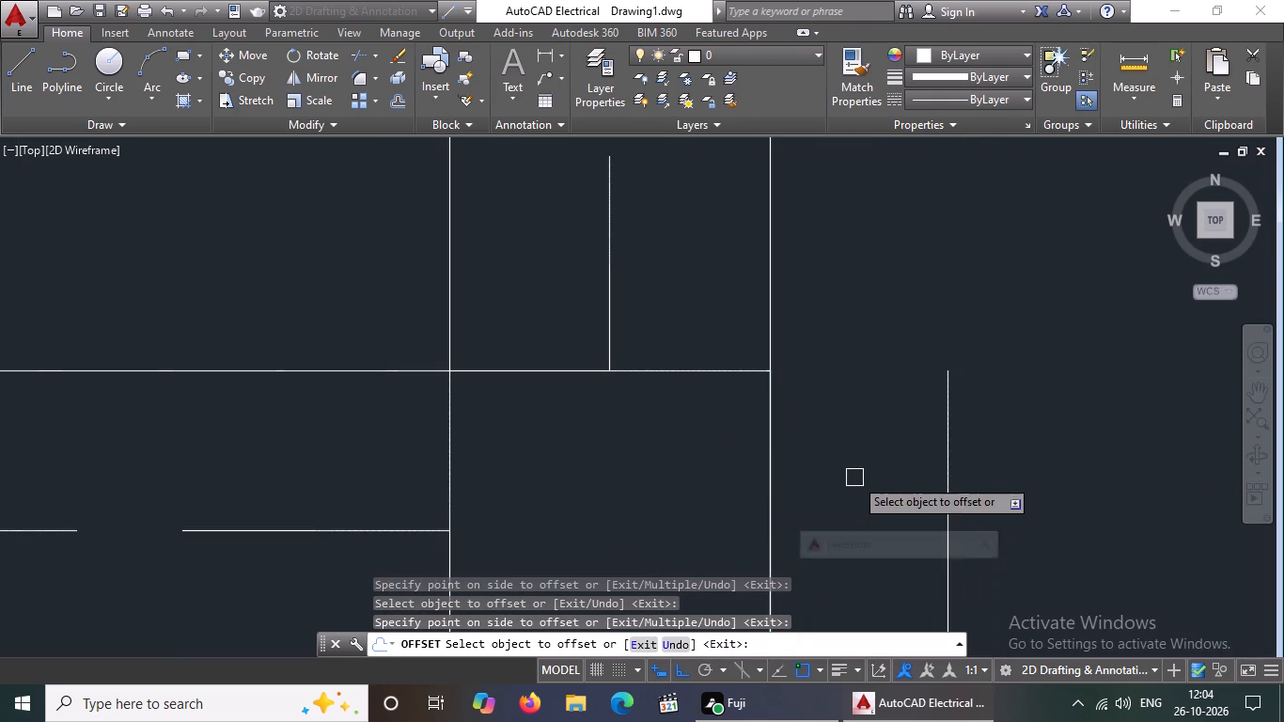
left_click_drag(944, 455, 954, 452)
left_click(1018, 440)
scroll(1008, 442, "down", 4)
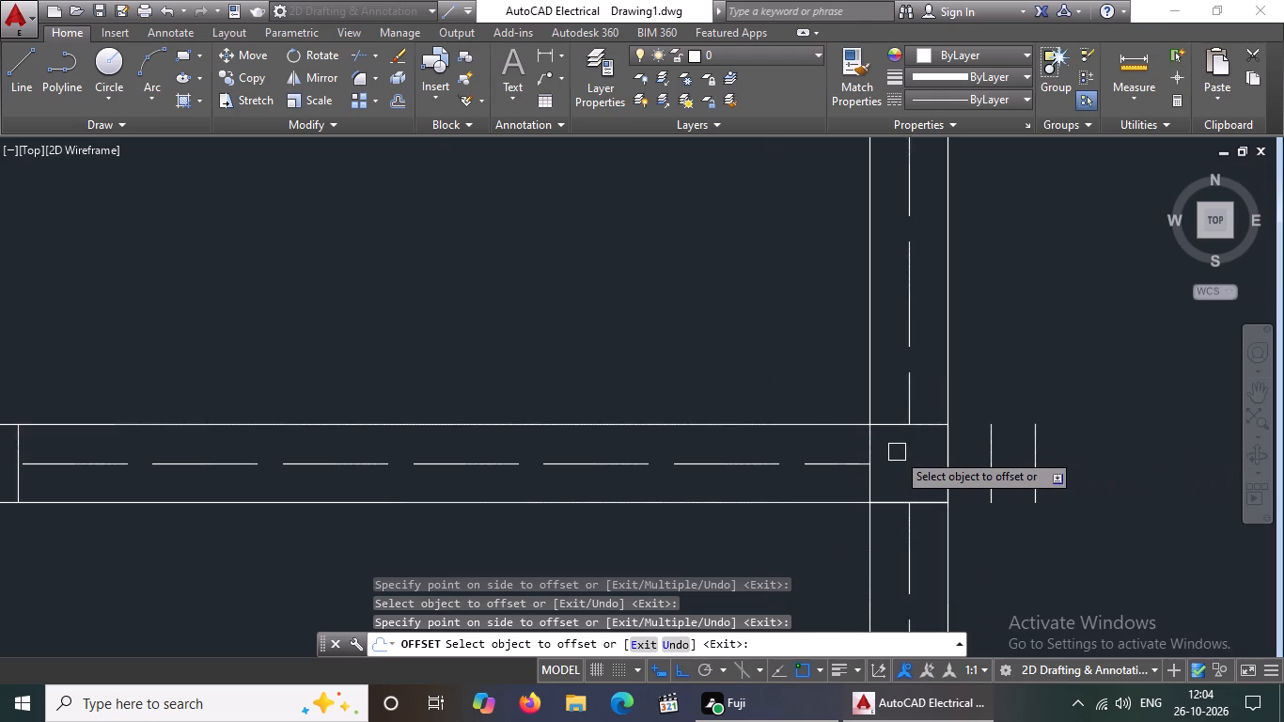
scroll(904, 432, "up", 2)
left_click(871, 416)
left_click(872, 379)
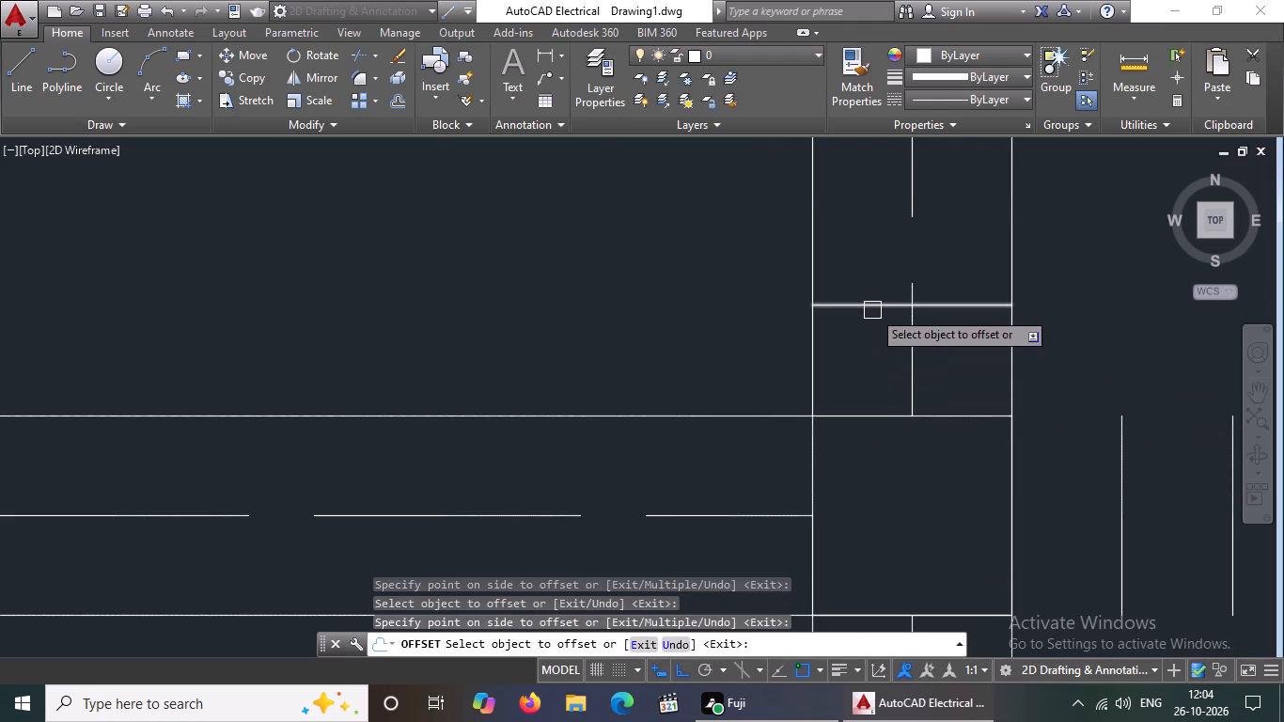
left_click(872, 309)
left_click(875, 275)
Offset the left and lower edges of the third row's rightmost column square outward twice each, at 5" spacing.
scroll(860, 349, "down", 4)
scroll(860, 416, "up", 2)
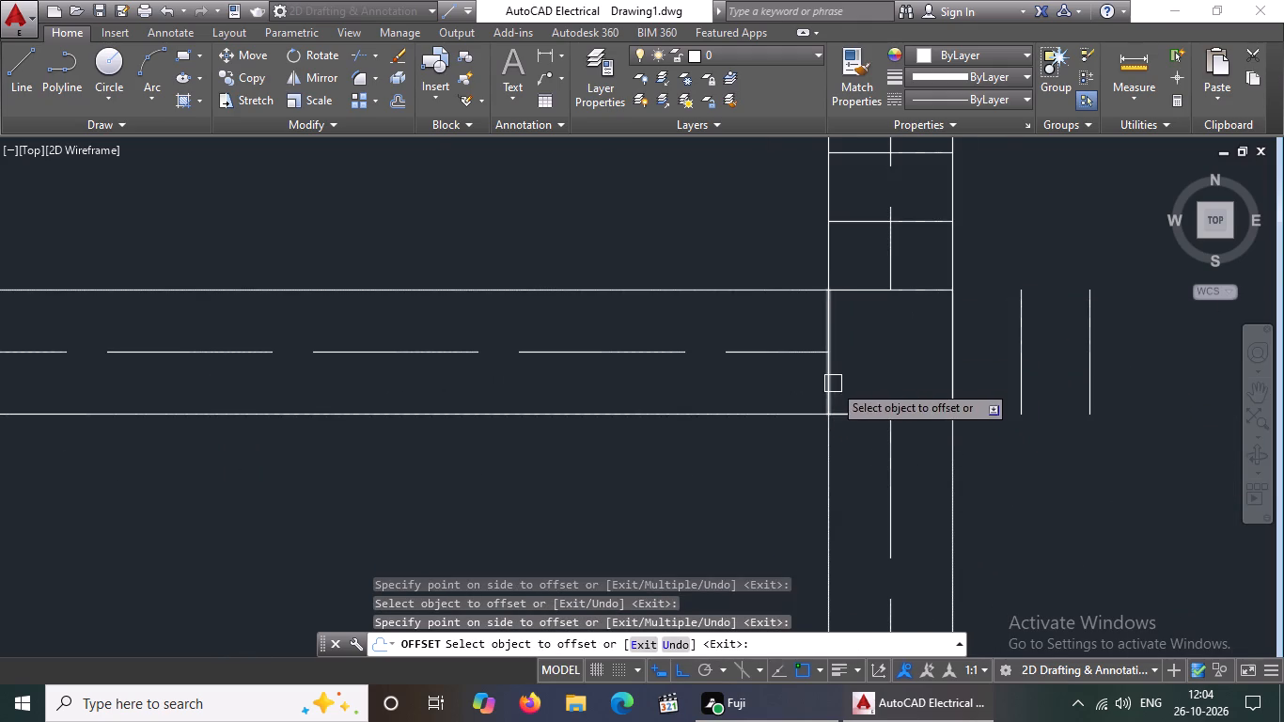
left_click(833, 383)
left_click(801, 389)
left_click(756, 389)
left_click(741, 387)
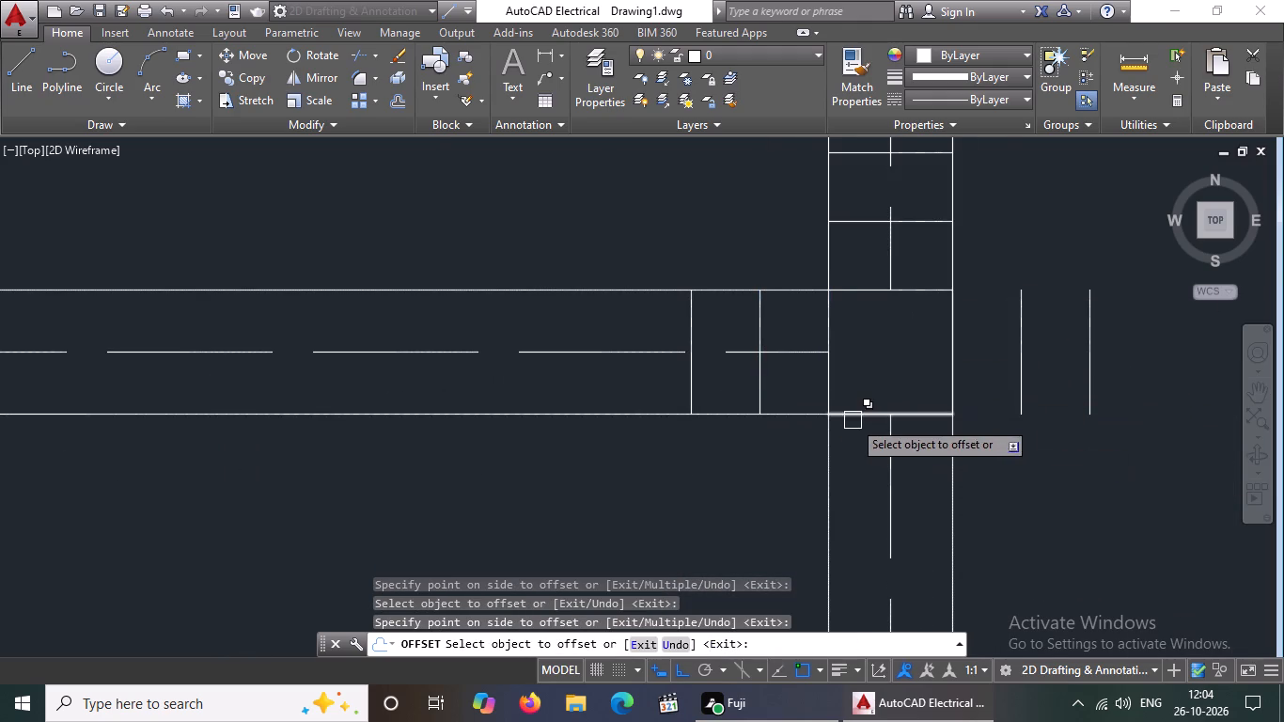
left_click_drag(853, 416, 847, 450)
left_click(841, 481)
left_click(848, 479)
left_click(848, 528)
Offset the right and left edges of the fourth row's right column square outward twice each, at 5" spacing.
scroll(860, 490, "down", 3)
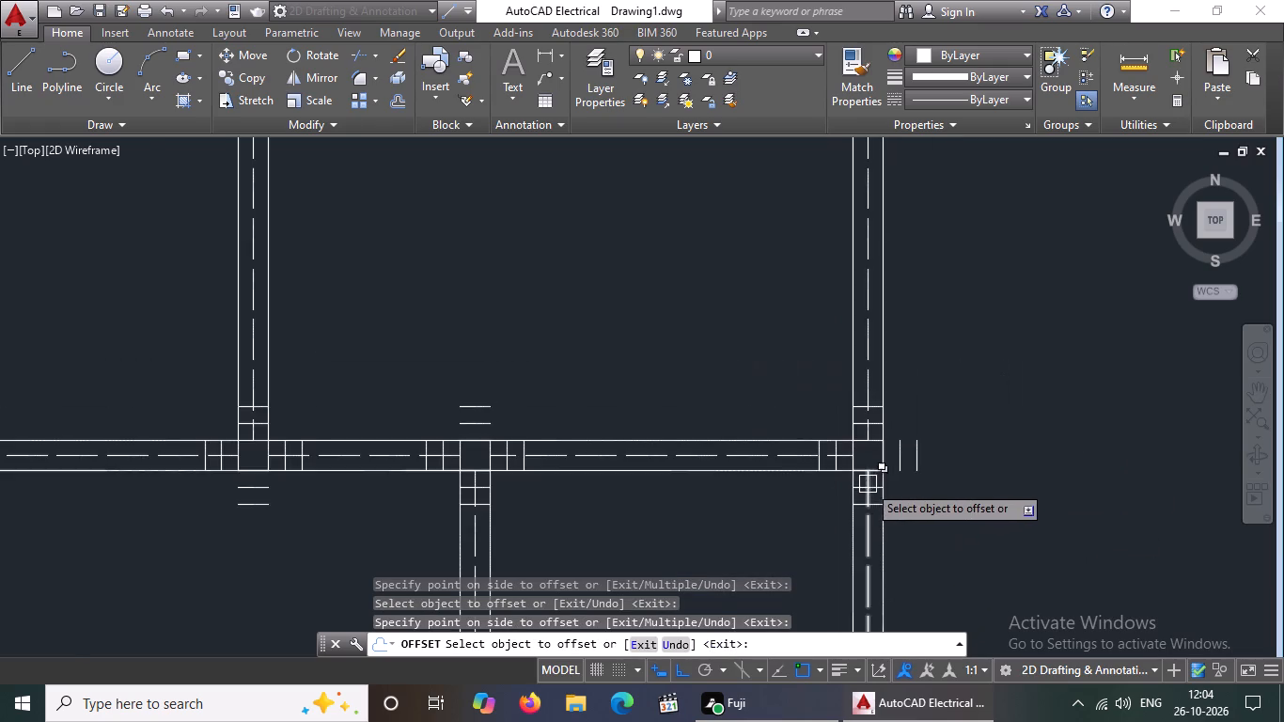
scroll(869, 482, "down", 2)
middle_click_drag(883, 500, 885, 361)
scroll(865, 456, "up", 2)
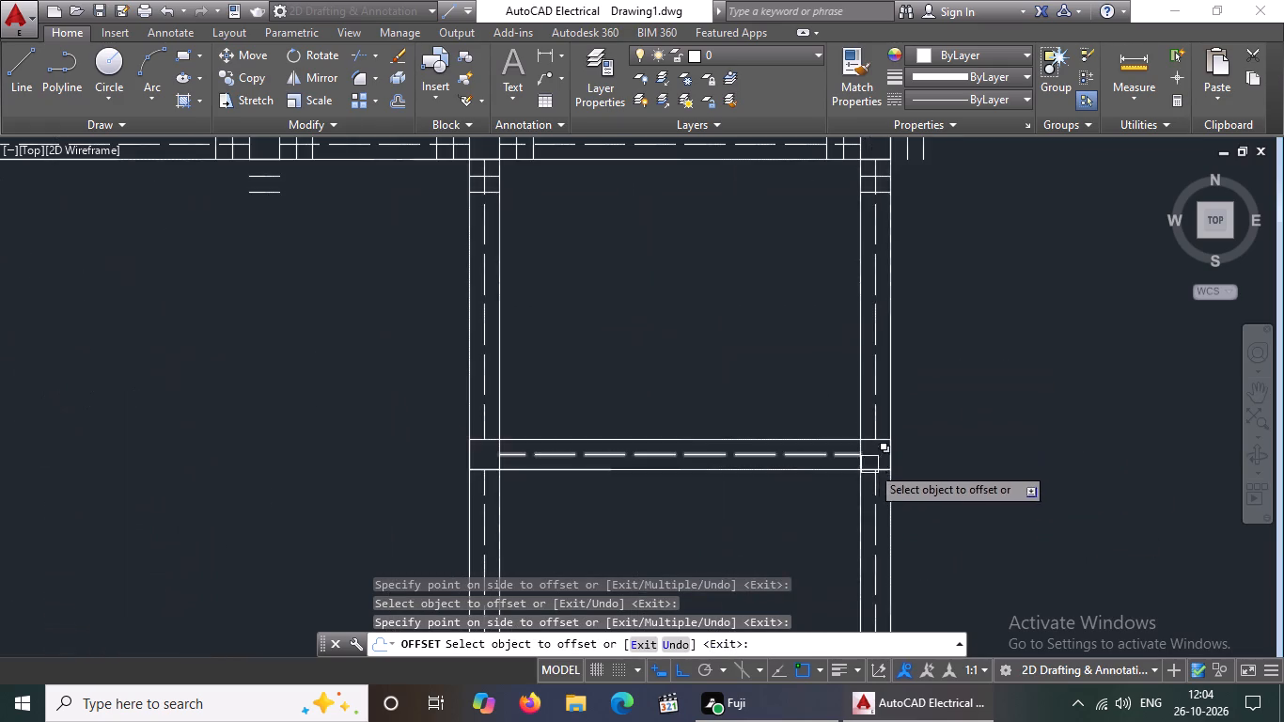
scroll(877, 466, "up", 3)
left_click(926, 426)
left_click(951, 416)
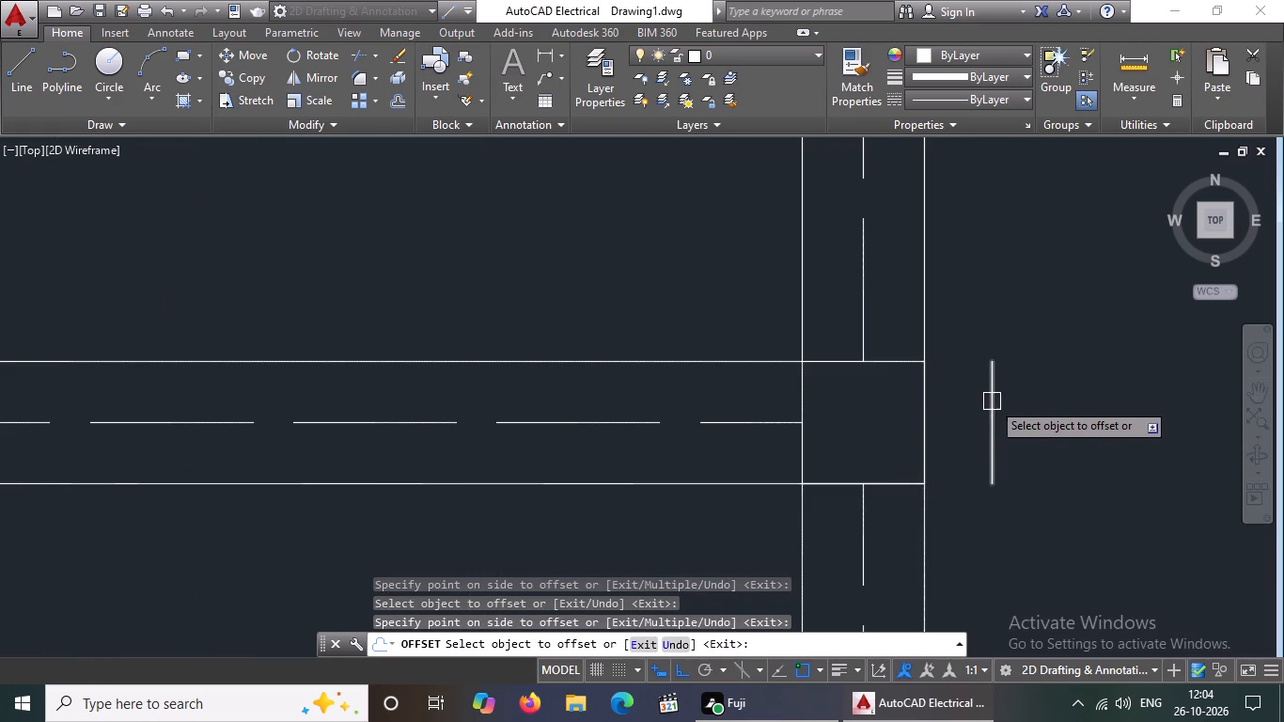
left_click(993, 400)
left_click(1003, 399)
left_click(801, 451)
left_click(725, 460)
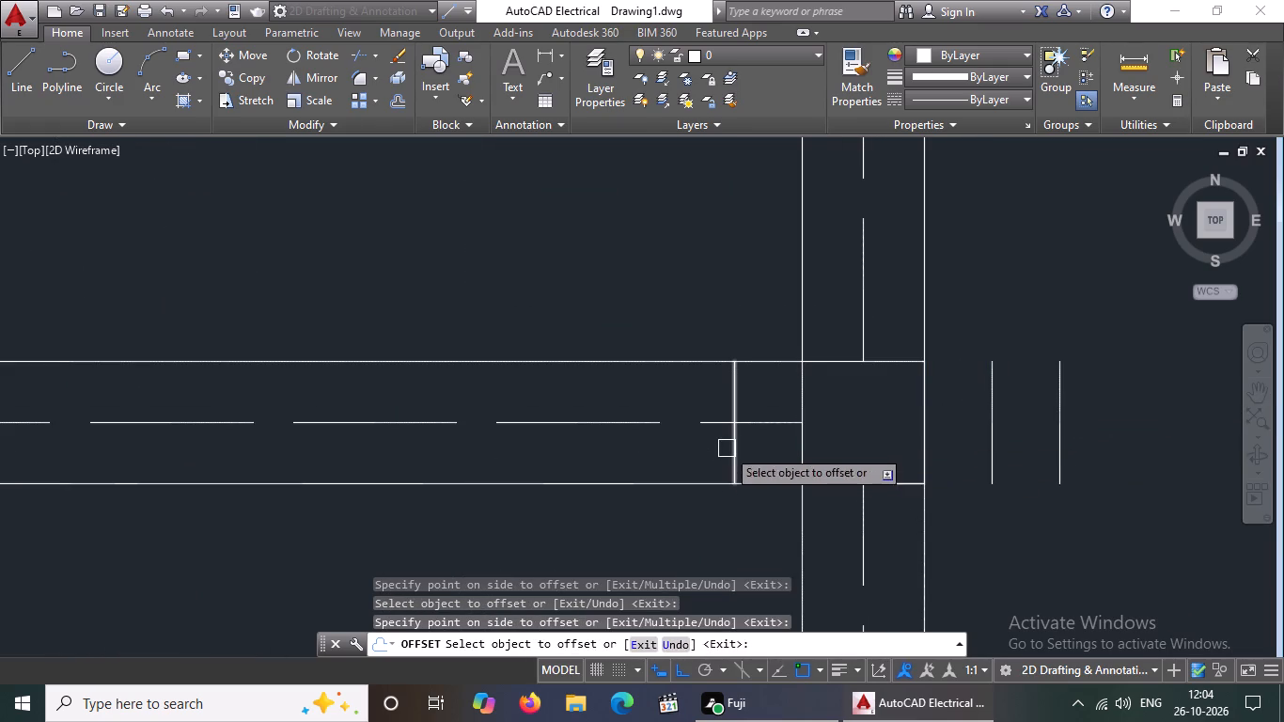
left_click(739, 441)
left_click_drag(713, 451, 739, 439)
Offset the upper and lower edges of the fourth row's right column square outward twice each, at 5" spacing.
left_click_drag(830, 361, 833, 344)
left_click(843, 295)
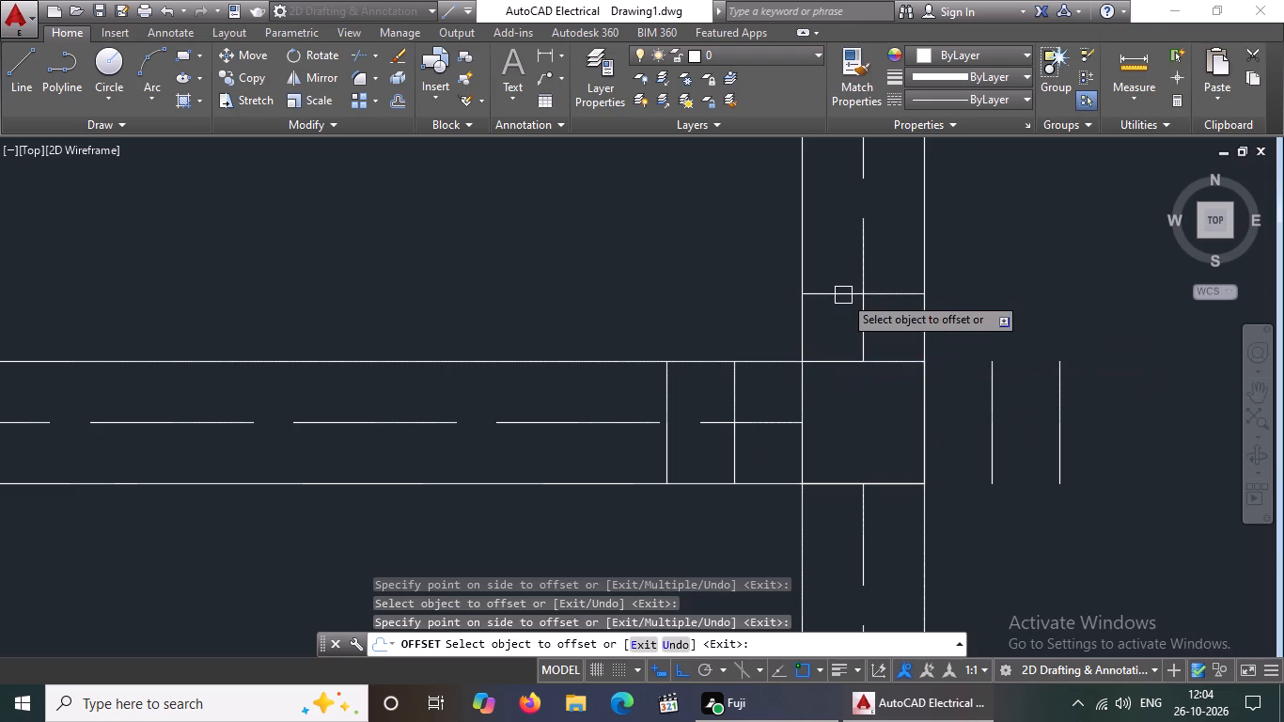
left_click_drag(843, 295, 843, 275)
left_click(846, 246)
left_click(833, 295)
left_click(839, 263)
scroll(845, 258, "down", 4)
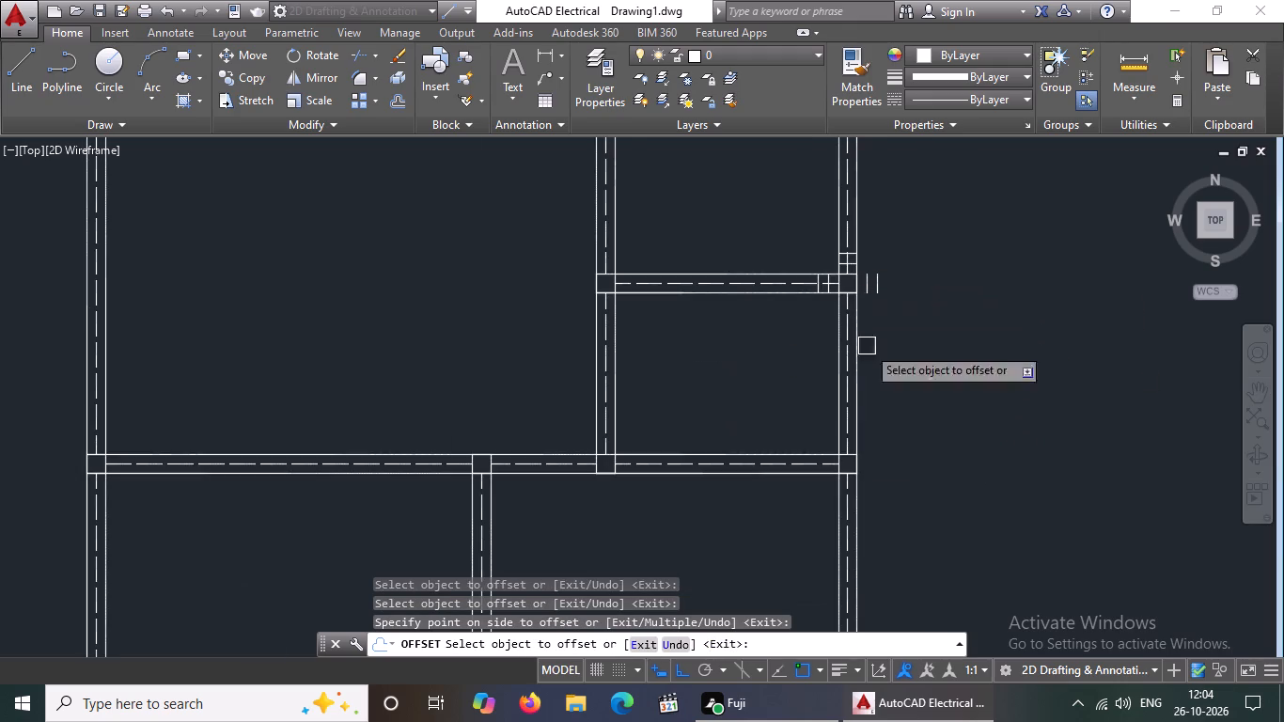
scroll(835, 290, "up", 4)
left_click(868, 320)
left_click(868, 364)
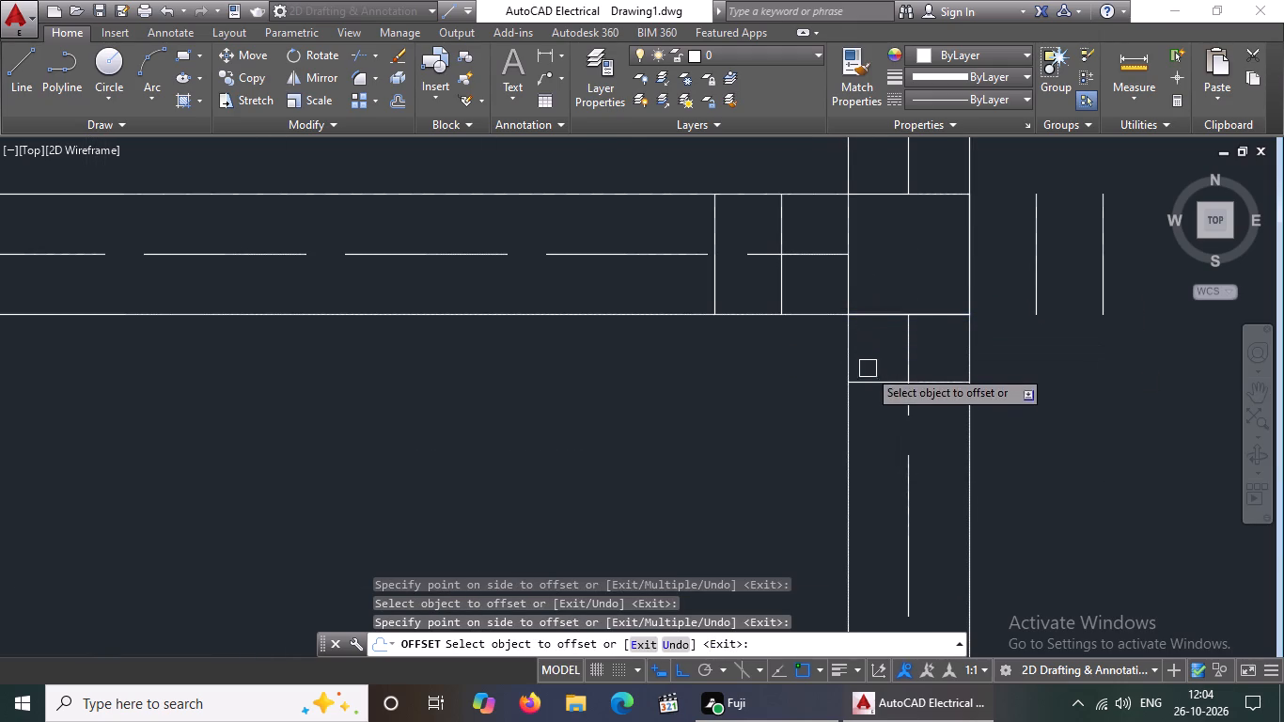
left_click(868, 382)
left_click(880, 424)
Offset the right and lower edges of the fourth row's left column square outward twice each, at 5" spacing.
scroll(880, 424, "down", 4)
scroll(528, 396, "up", 2)
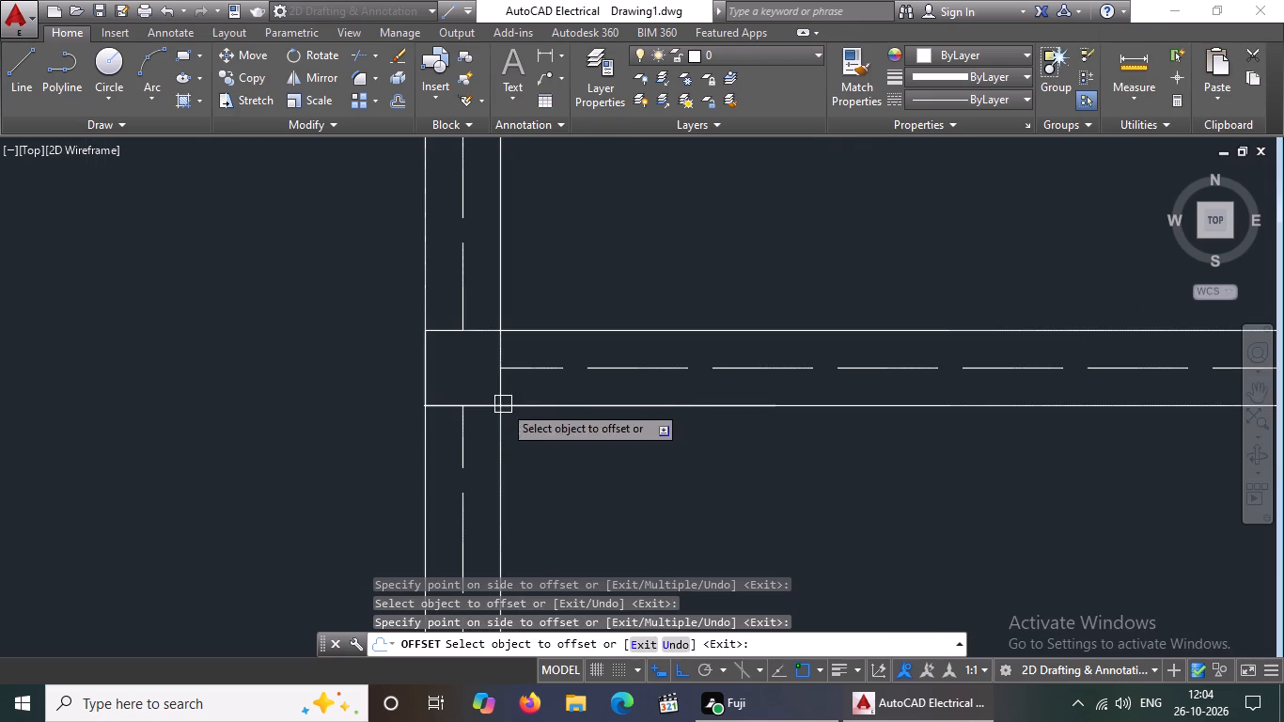
left_click_drag(501, 392, 520, 389)
left_click(577, 386)
left_click_drag(538, 391, 561, 385)
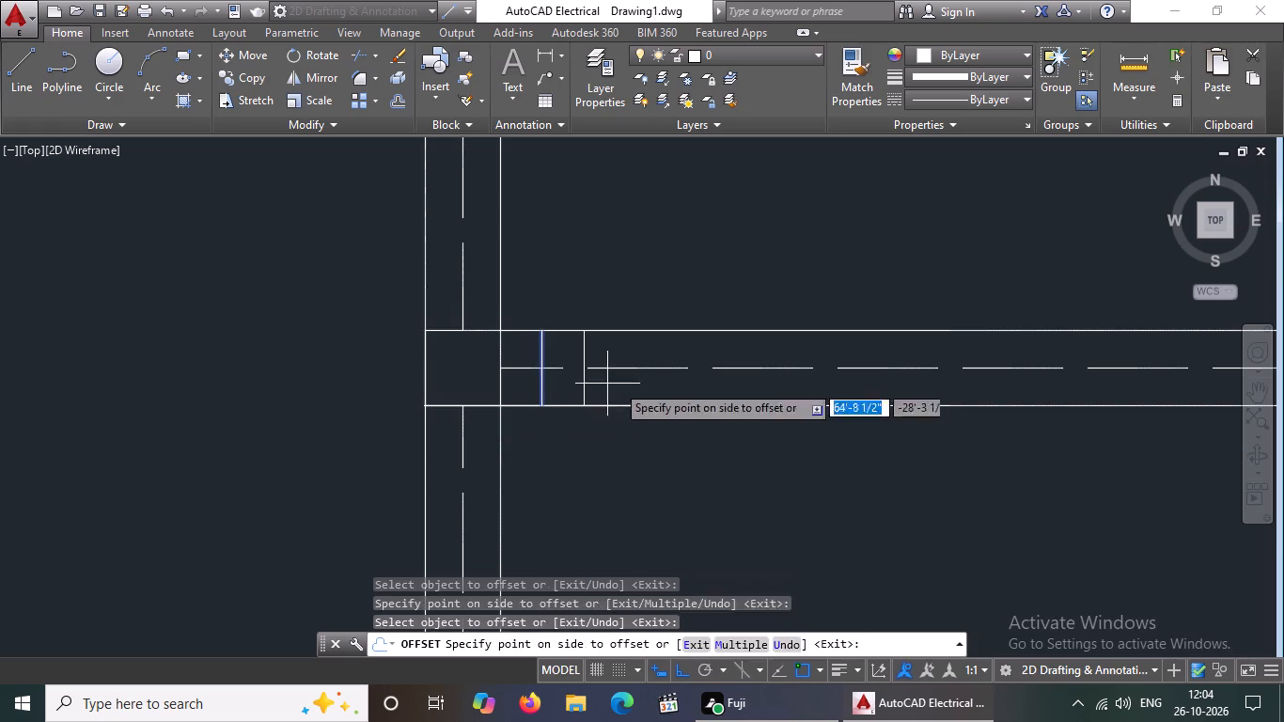
left_click(624, 383)
left_click(476, 400)
left_click(487, 459)
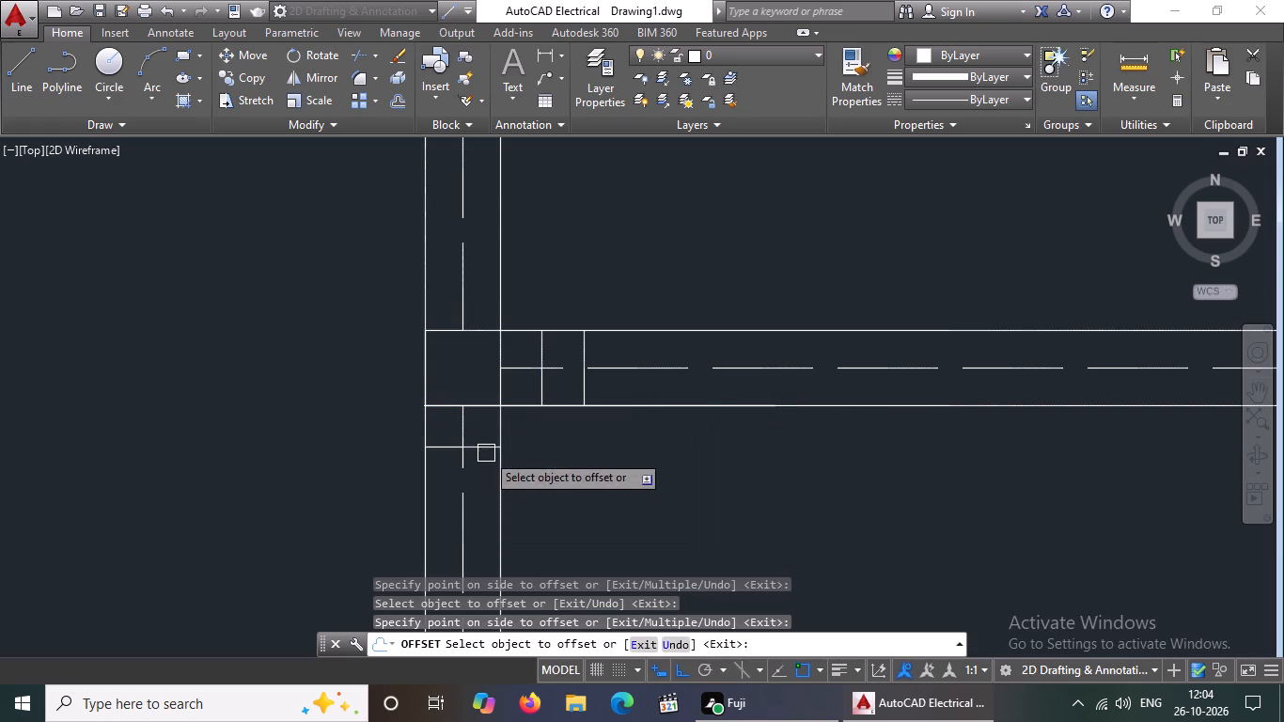
left_click(487, 446)
left_click(487, 485)
Offset the left and upper edges of the fourth row's left column square outward twice each, at 5" spacing.
left_click_drag(421, 361, 411, 369)
left_click(364, 383)
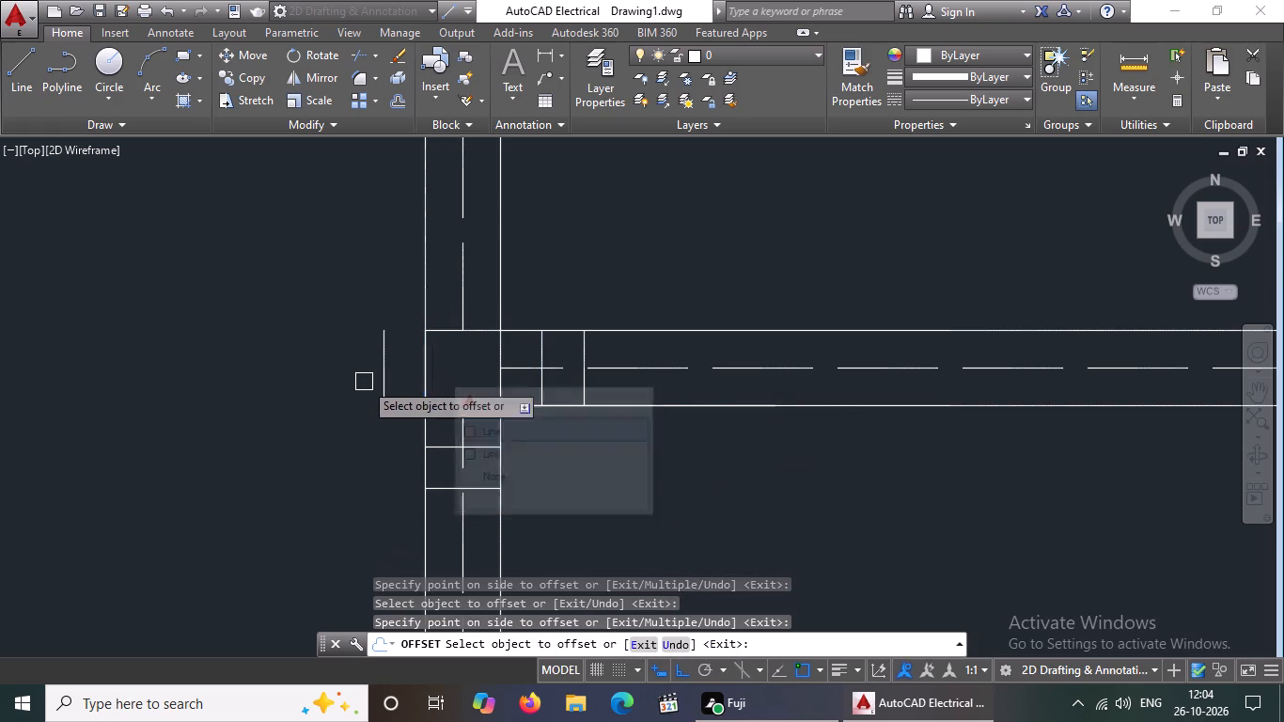
left_click(385, 372)
left_click(327, 392)
scroll(455, 337, "up", 3)
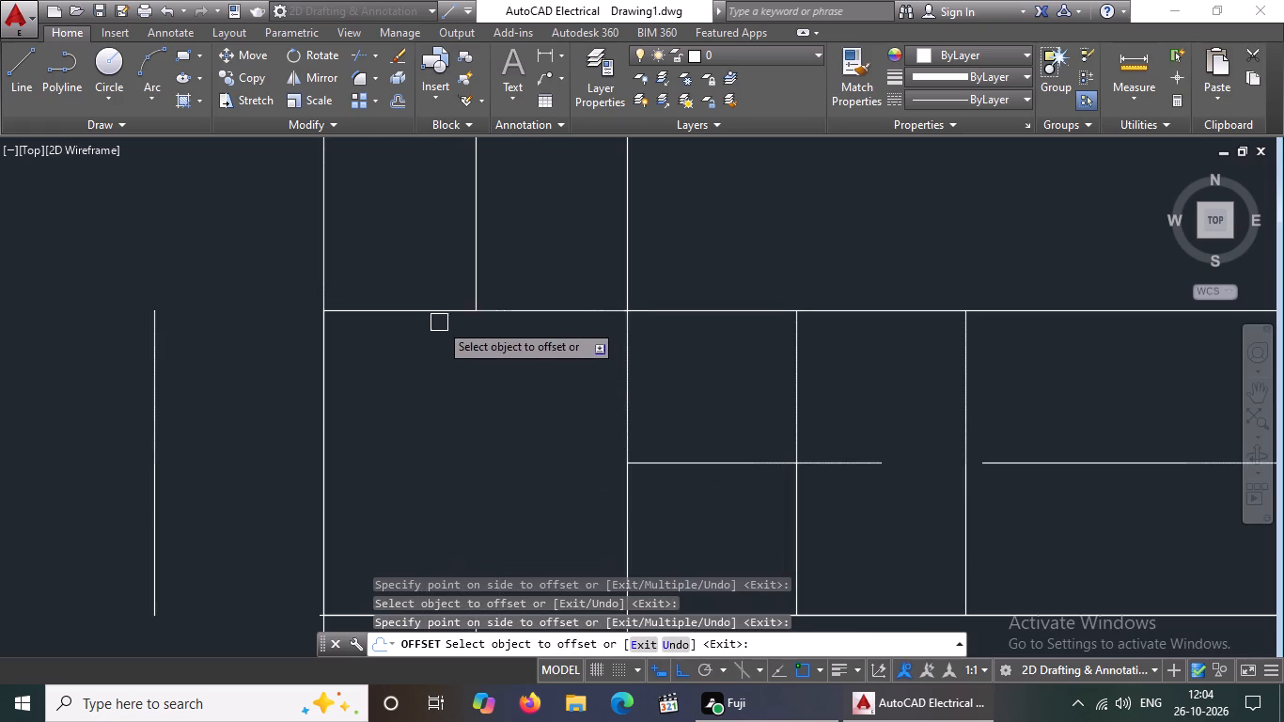
left_click(436, 313)
left_click(443, 270)
scroll(443, 258, "down", 4)
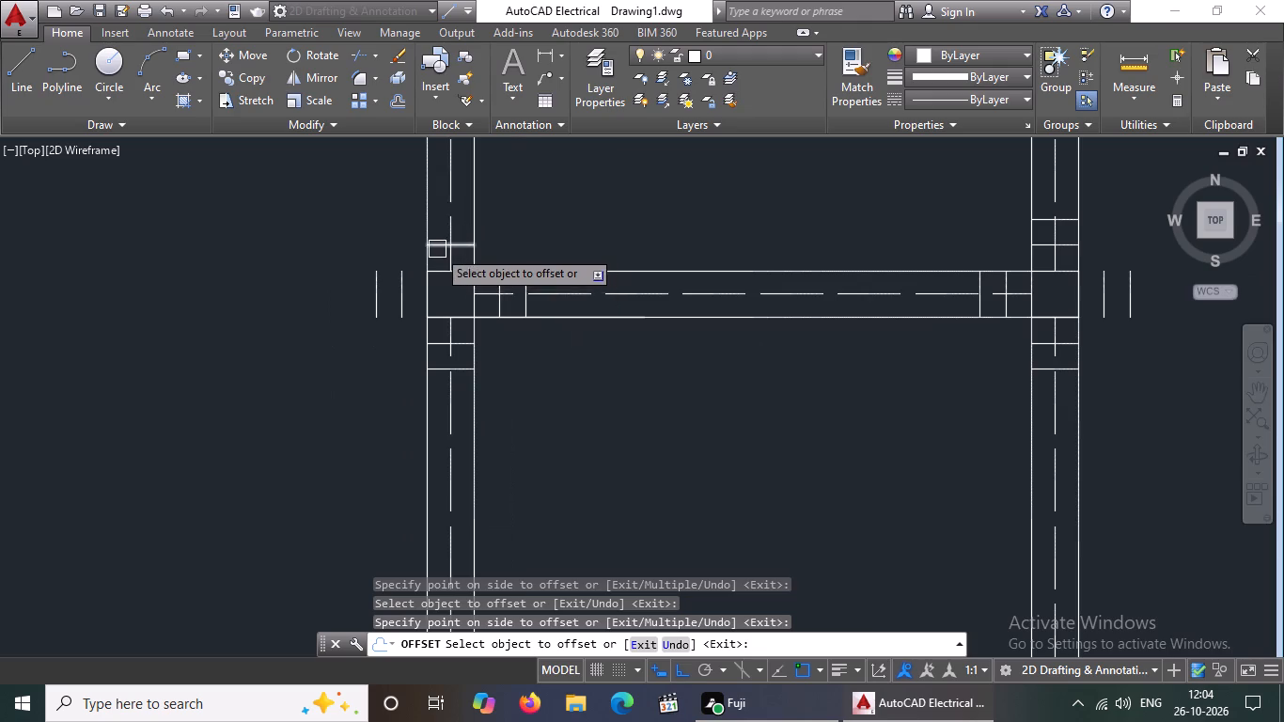
scroll(437, 249, "up", 3)
left_click(434, 237)
left_click(442, 215)
Offset the left and upper edges of the fifth row's leftmost column square outward twice each, at 5" spacing.
scroll(461, 212, "down", 5)
scroll(495, 292, "down", 2)
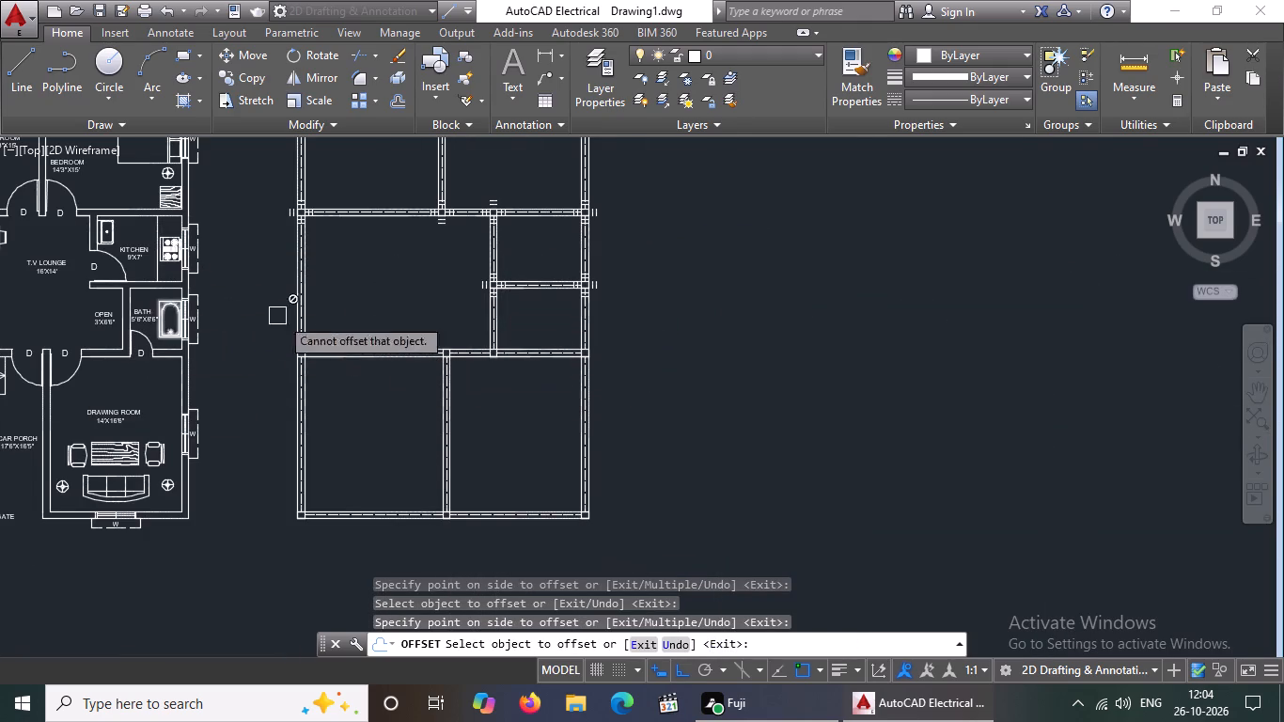
scroll(283, 320, "up", 3)
scroll(332, 464, "up", 2)
left_click(333, 456)
left_click(271, 470)
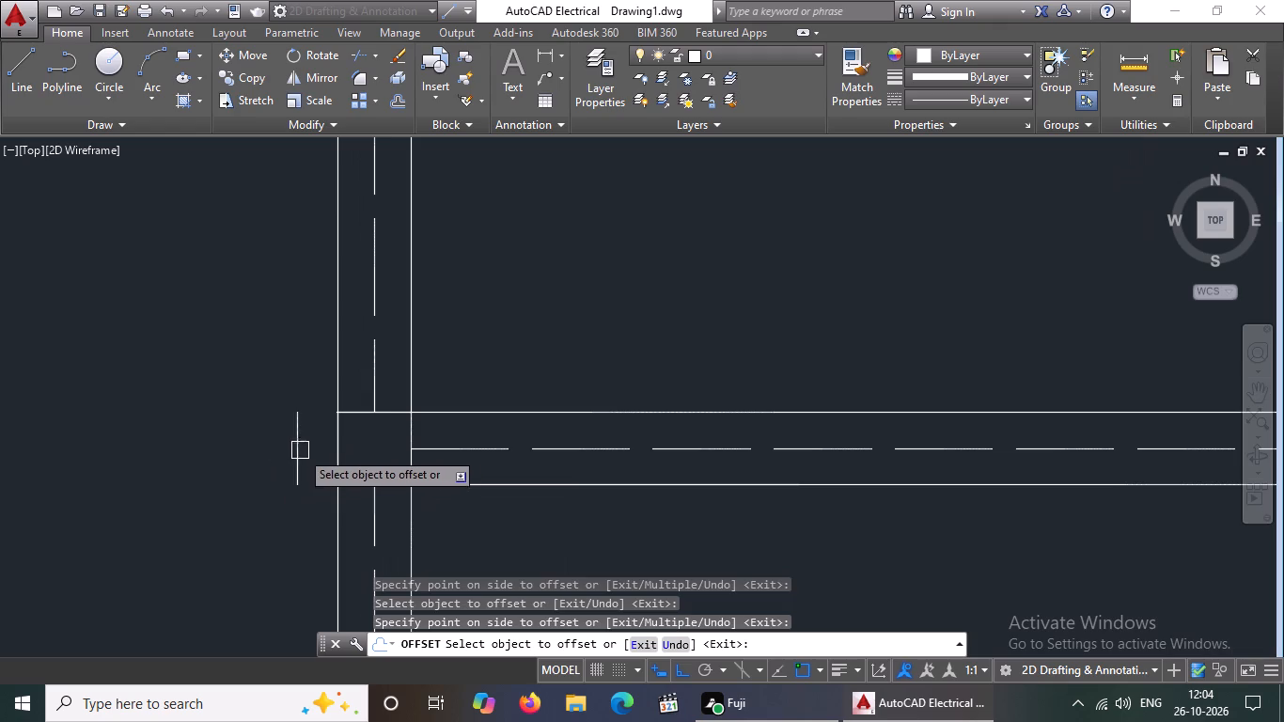
left_click_drag(296, 452, 285, 457)
left_click_drag(266, 465, 306, 448)
left_click(352, 408)
left_click(366, 370)
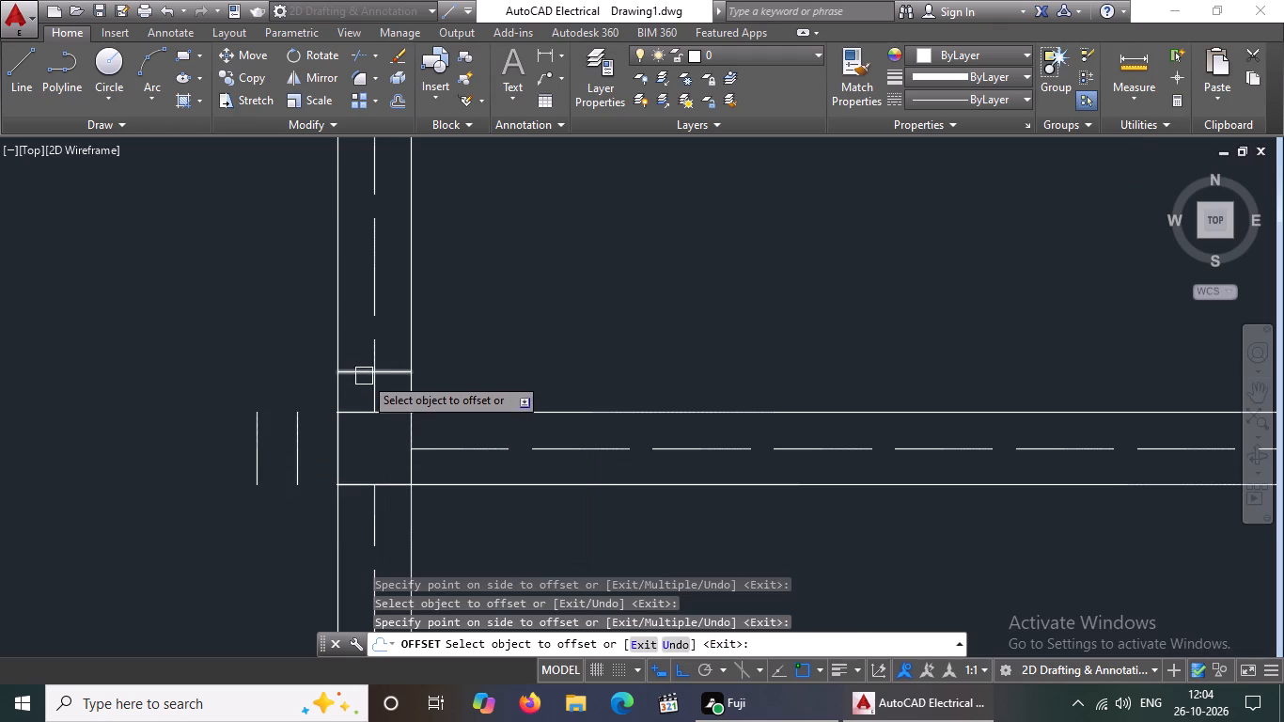
left_click(363, 374)
left_click_drag(363, 343, 368, 352)
Offset the right and lower edges of the fifth row's leftmost column square outward twice each, at 5" spacing.
left_click_drag(407, 463, 446, 456)
left_click(446, 456)
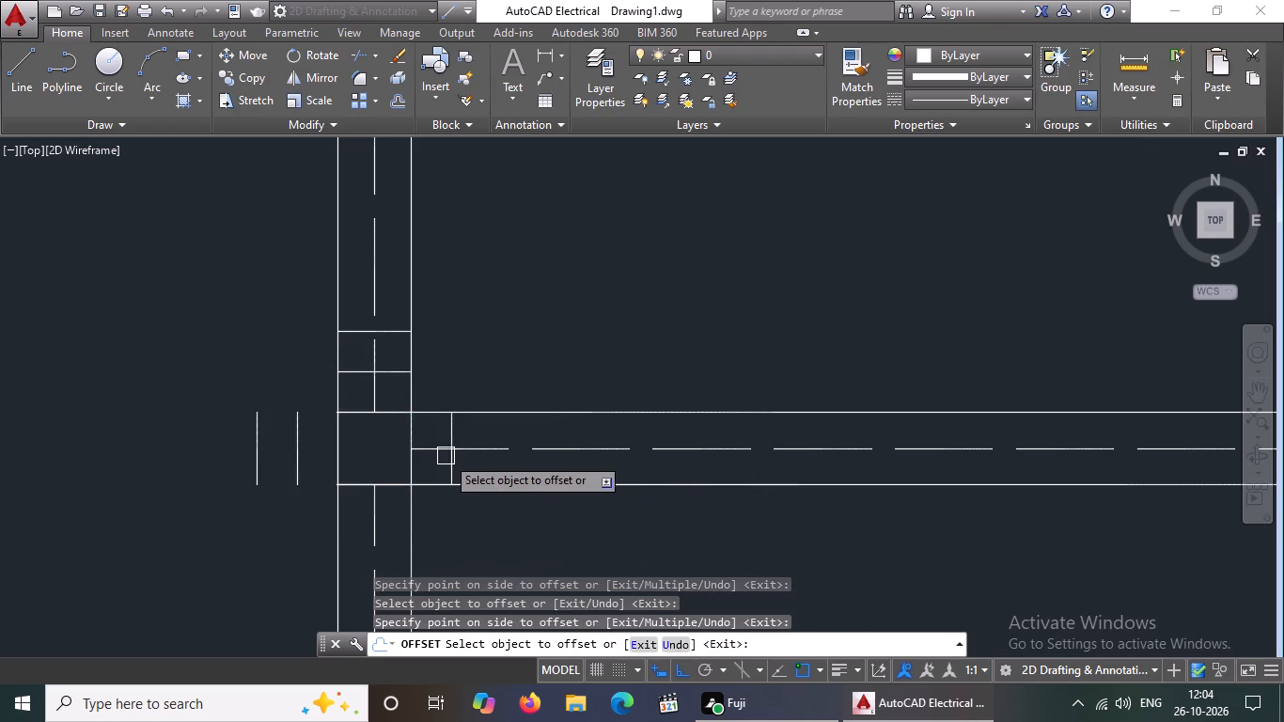
left_click_drag(450, 464, 460, 463)
left_click(499, 463)
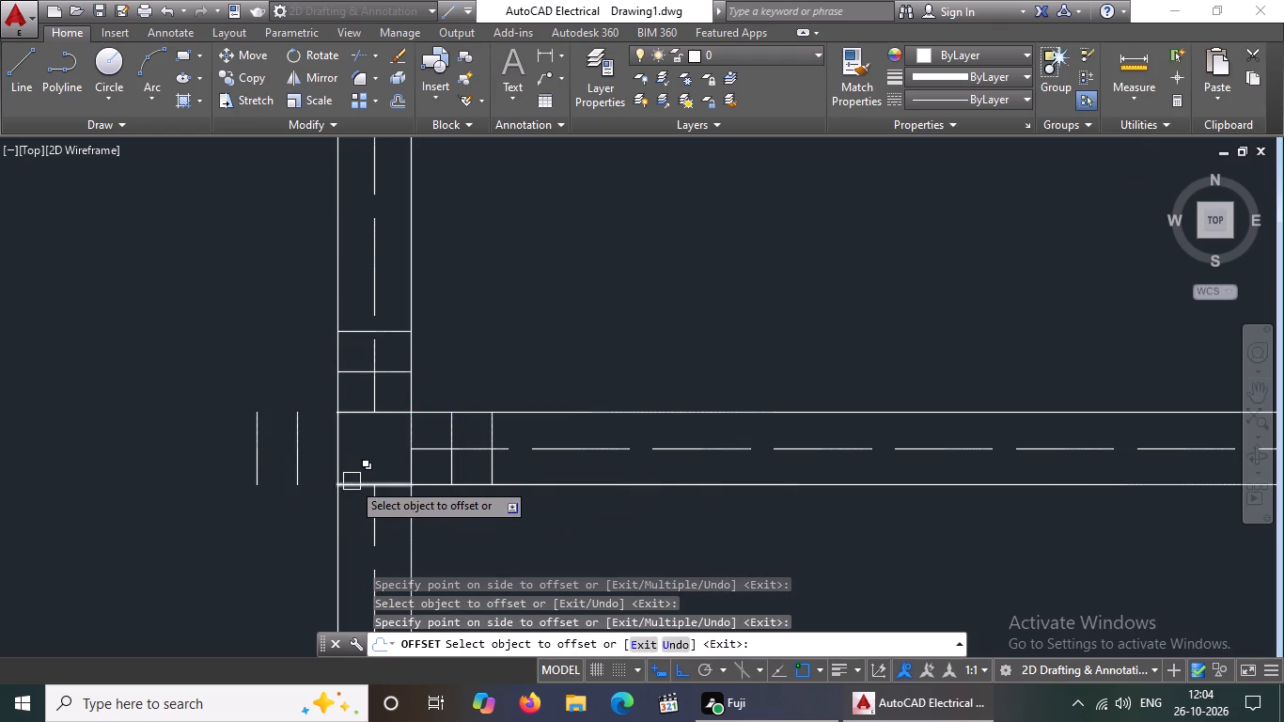
left_click(353, 480)
left_click(352, 516)
scroll(374, 491, "down", 2)
scroll(394, 530, "up", 3)
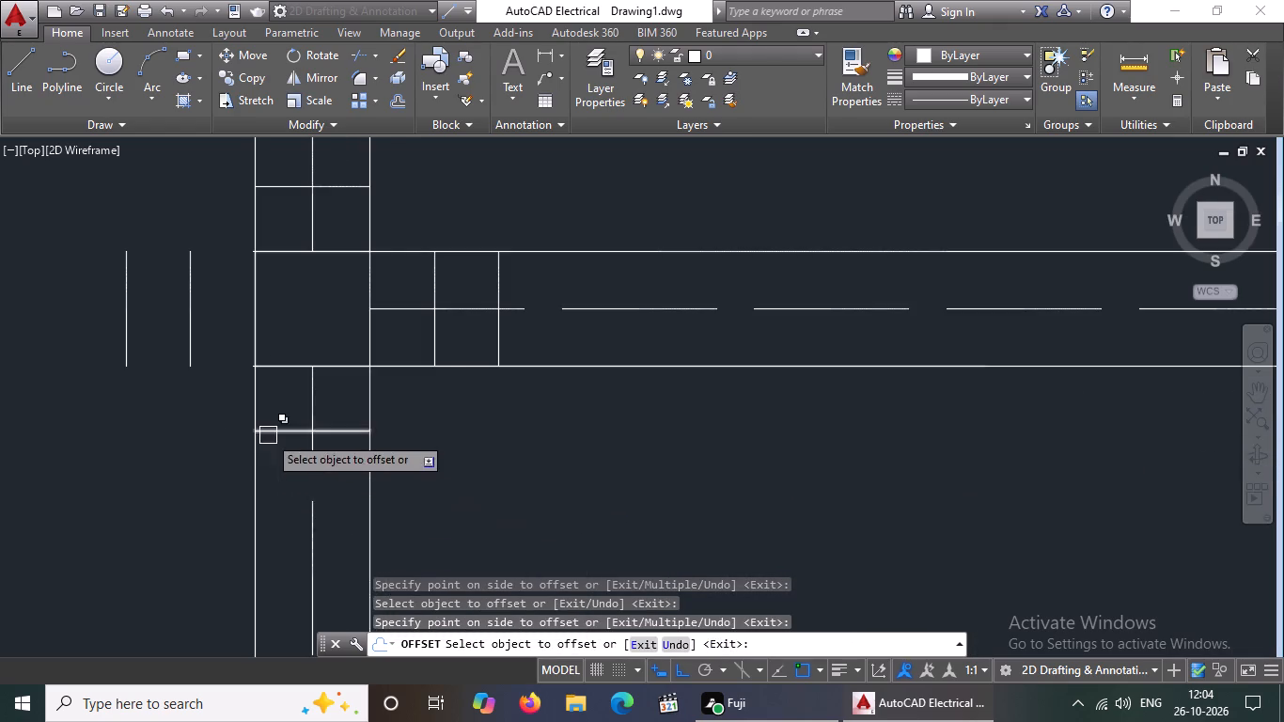
left_click(281, 434)
left_click(274, 491)
scroll(345, 435, "down", 3)
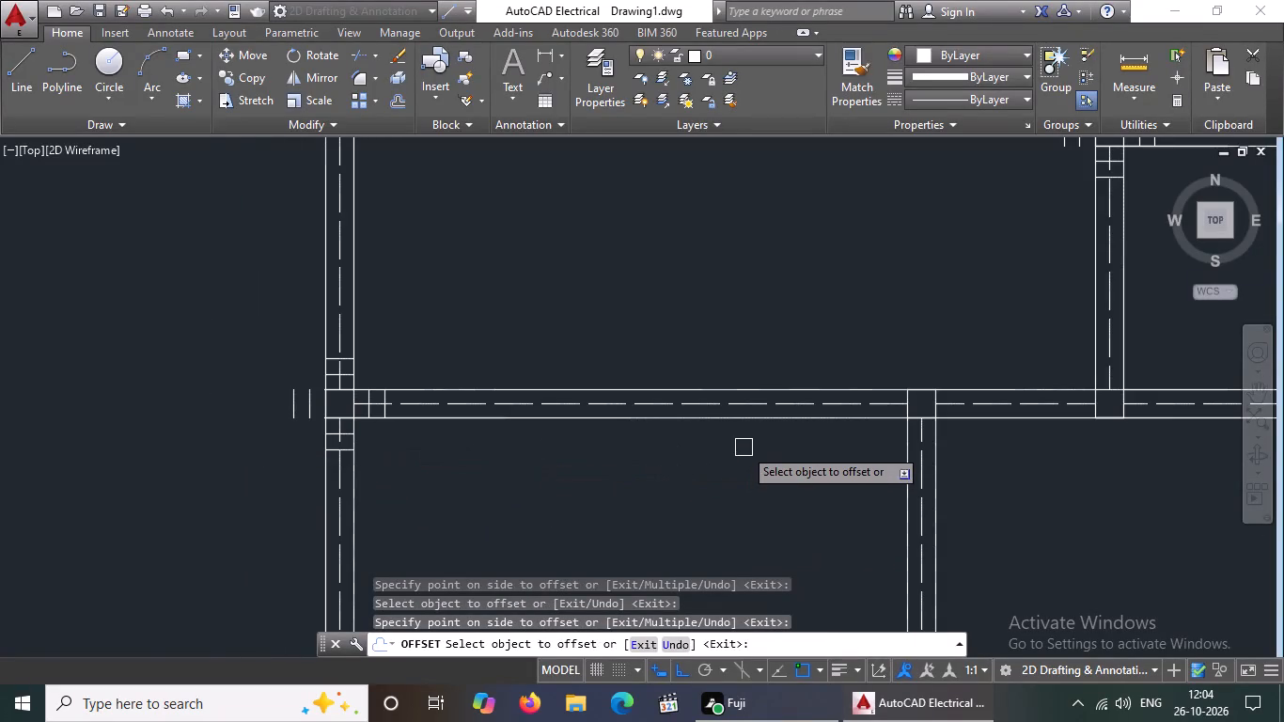
Offset the lower and left edges of the bottom row's left corner column square outward twice each, at 5" spacing.
scroll(744, 447, "down", 2)
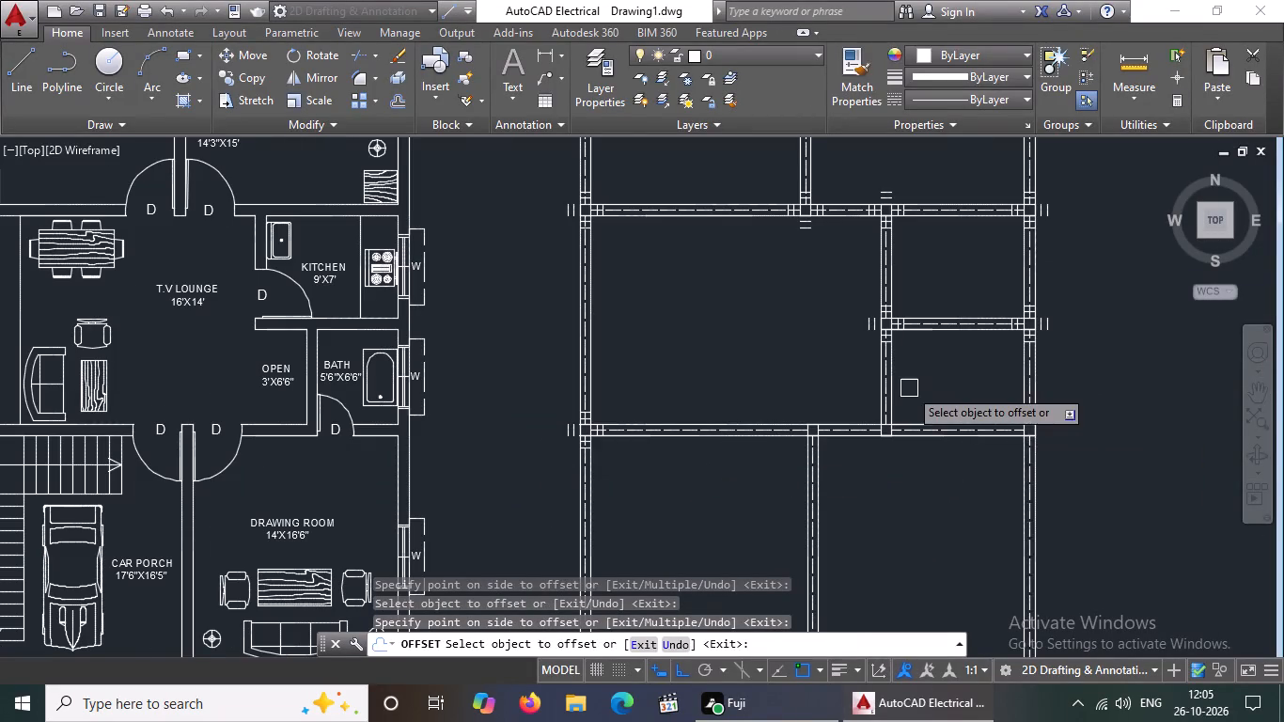
scroll(909, 388, "down", 2)
scroll(835, 530, "up", 2)
scroll(681, 479, "up", 3)
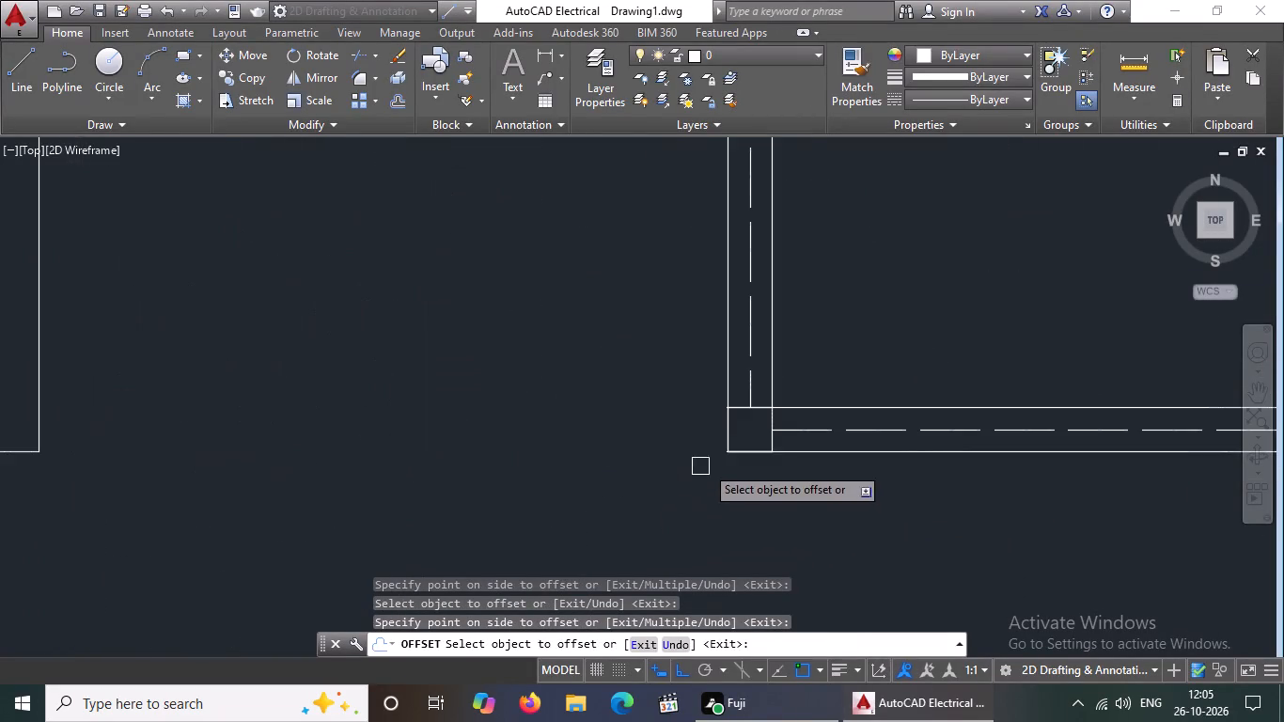
left_click(748, 454)
left_click(748, 491)
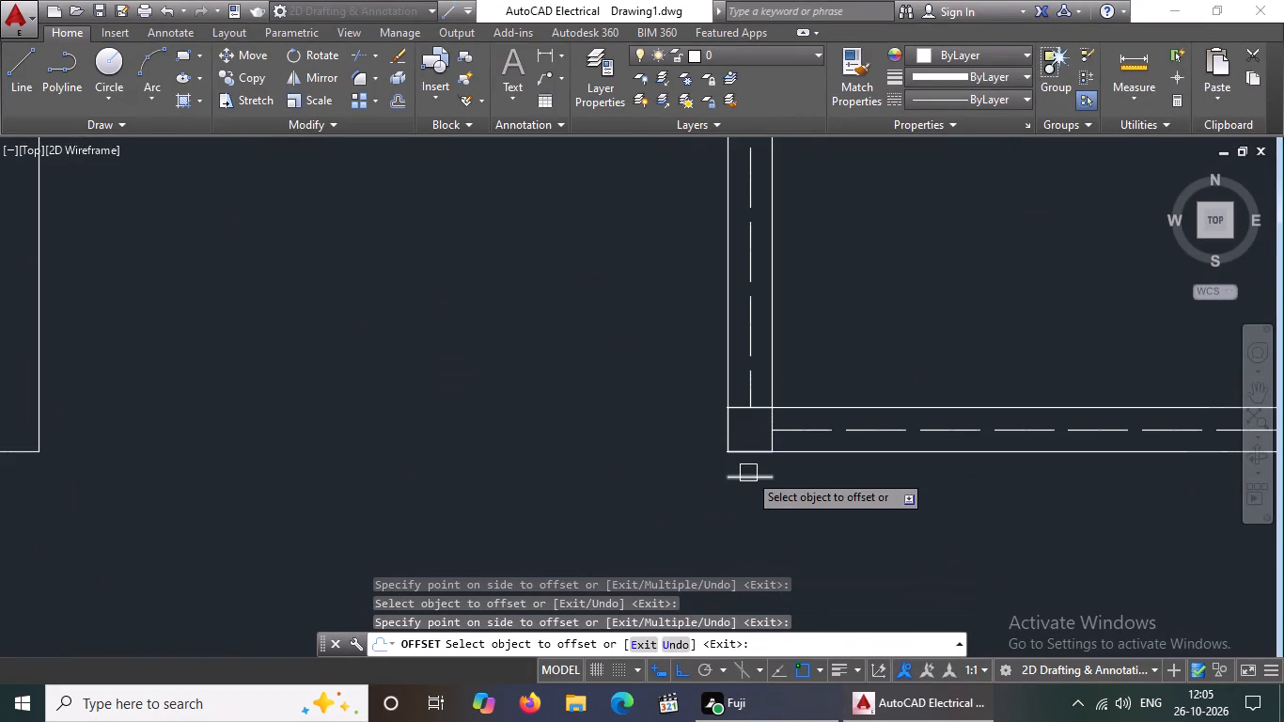
left_click(748, 472)
left_click_drag(753, 505, 756, 517)
left_click(734, 429)
left_click(693, 439)
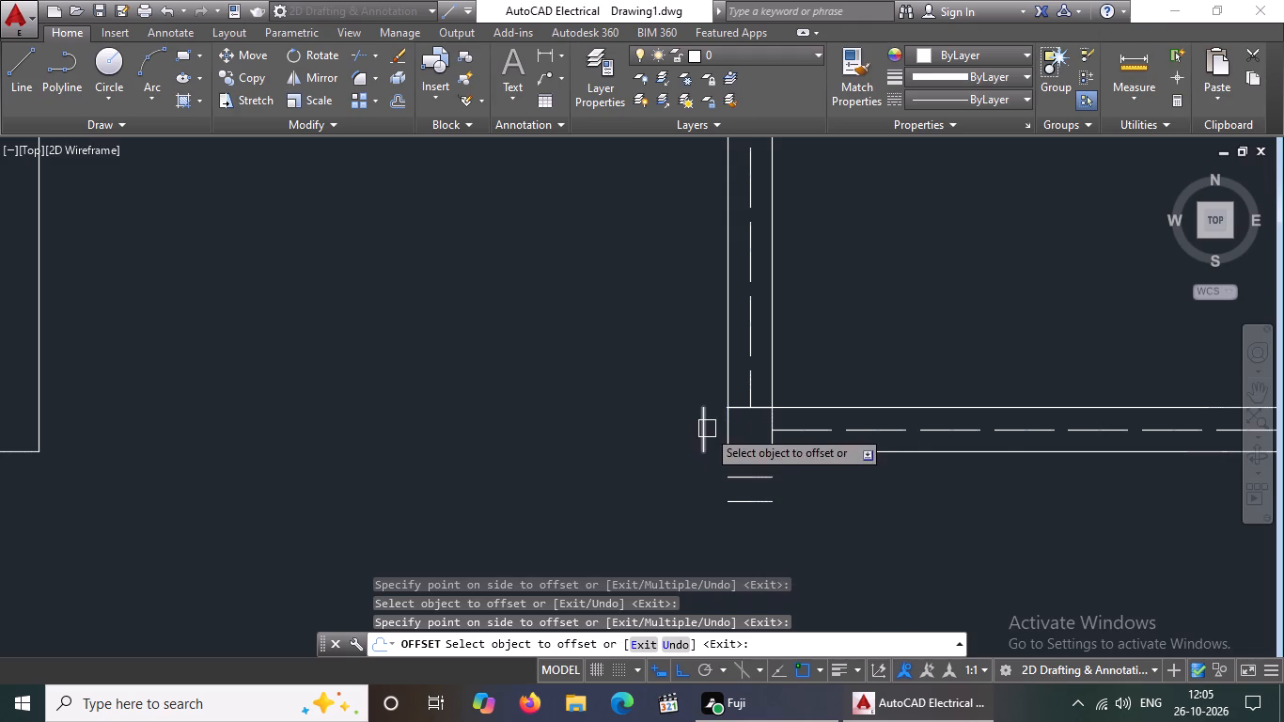
left_click(707, 428)
left_click(667, 444)
Offset the upper and right edges of the bottom row's left corner column square outward twice each, at 5" spacing.
scroll(746, 416, "up", 3)
left_click_drag(788, 380, 792, 371)
left_click(796, 353)
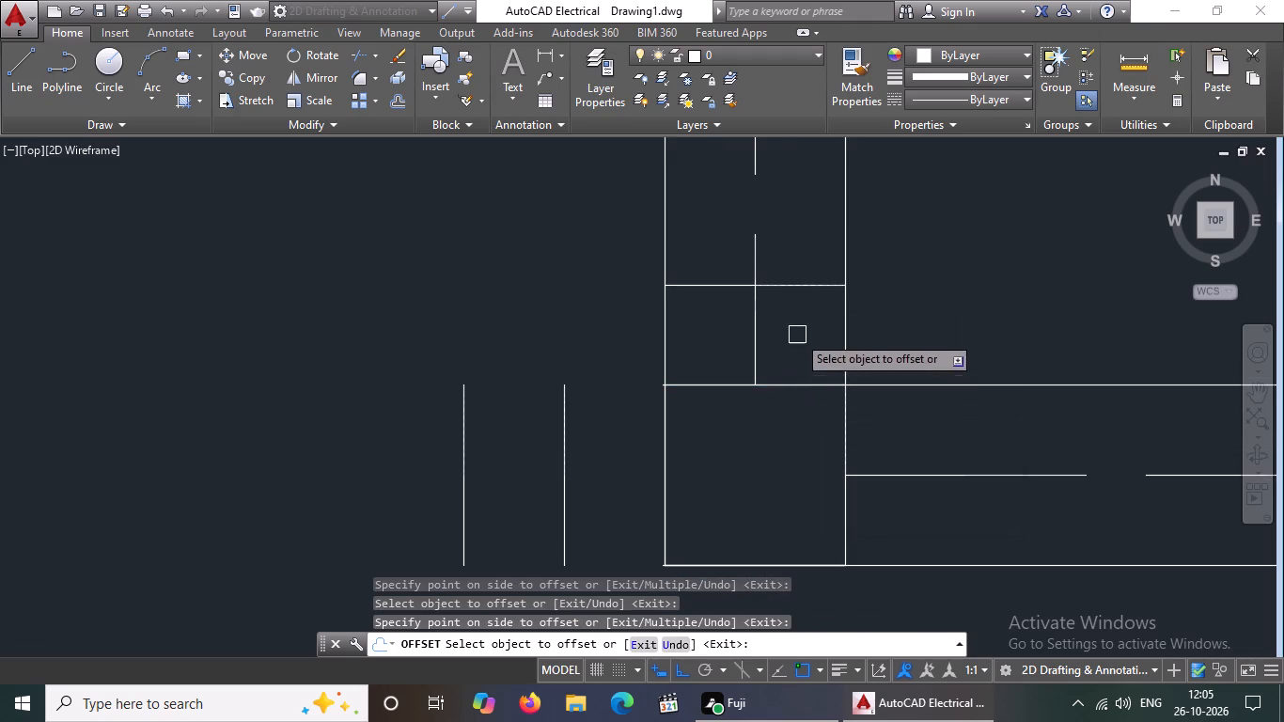
left_click(794, 281)
left_click_drag(800, 240, 801, 260)
left_click_drag(846, 433, 858, 430)
left_click(898, 420)
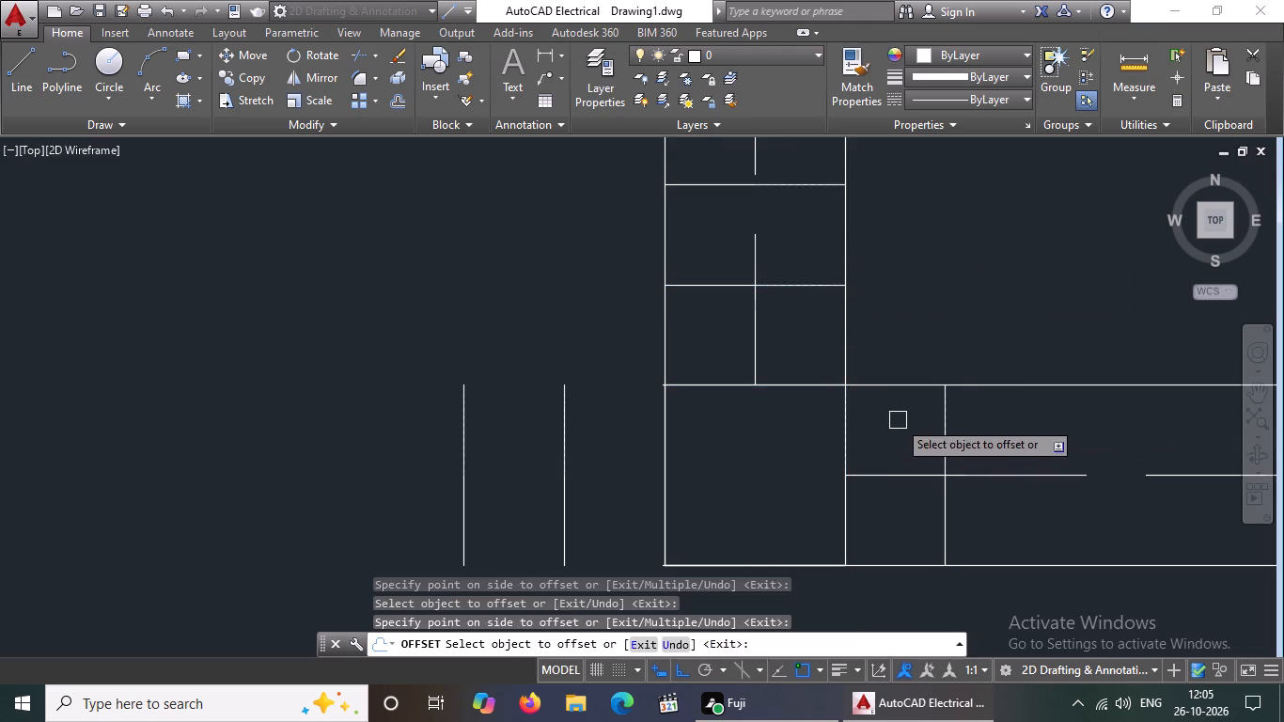
left_click(947, 406)
left_click(982, 405)
Offset the lower and left edges of the bottom row's middle column square outward twice each, at 5" spacing.
scroll(961, 417, "down", 7)
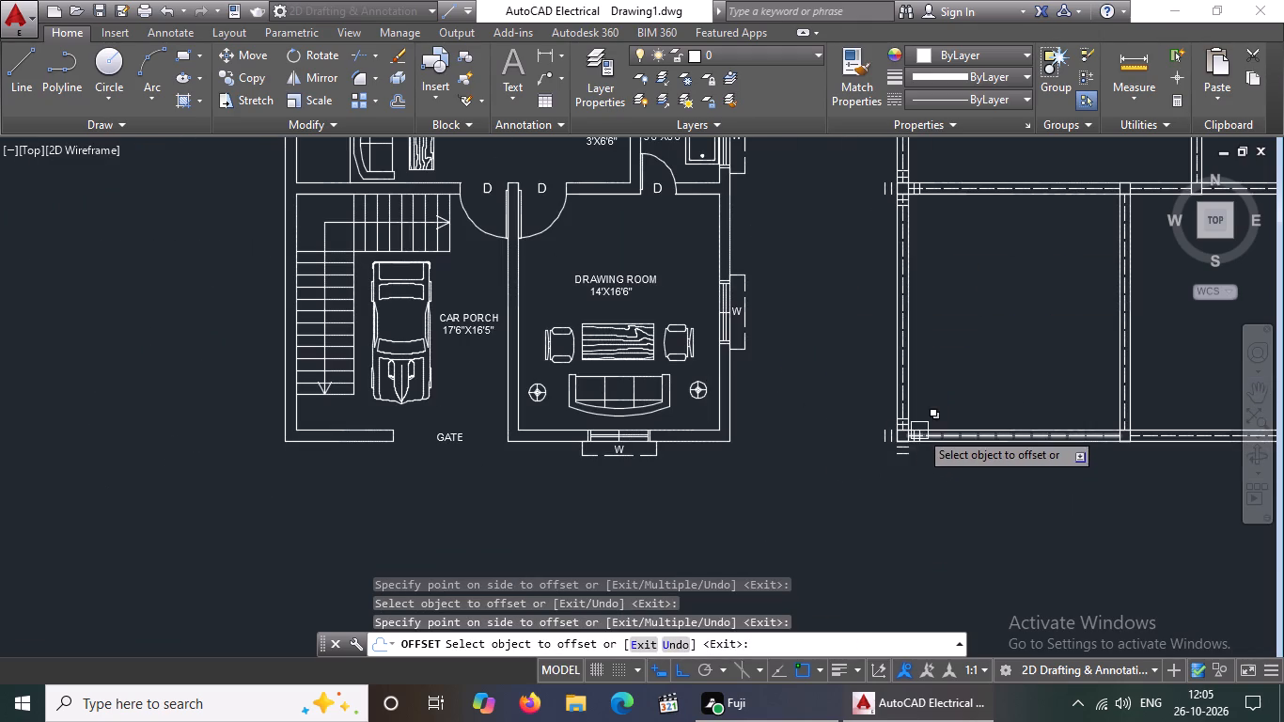
middle_click_drag(792, 455, 592, 494)
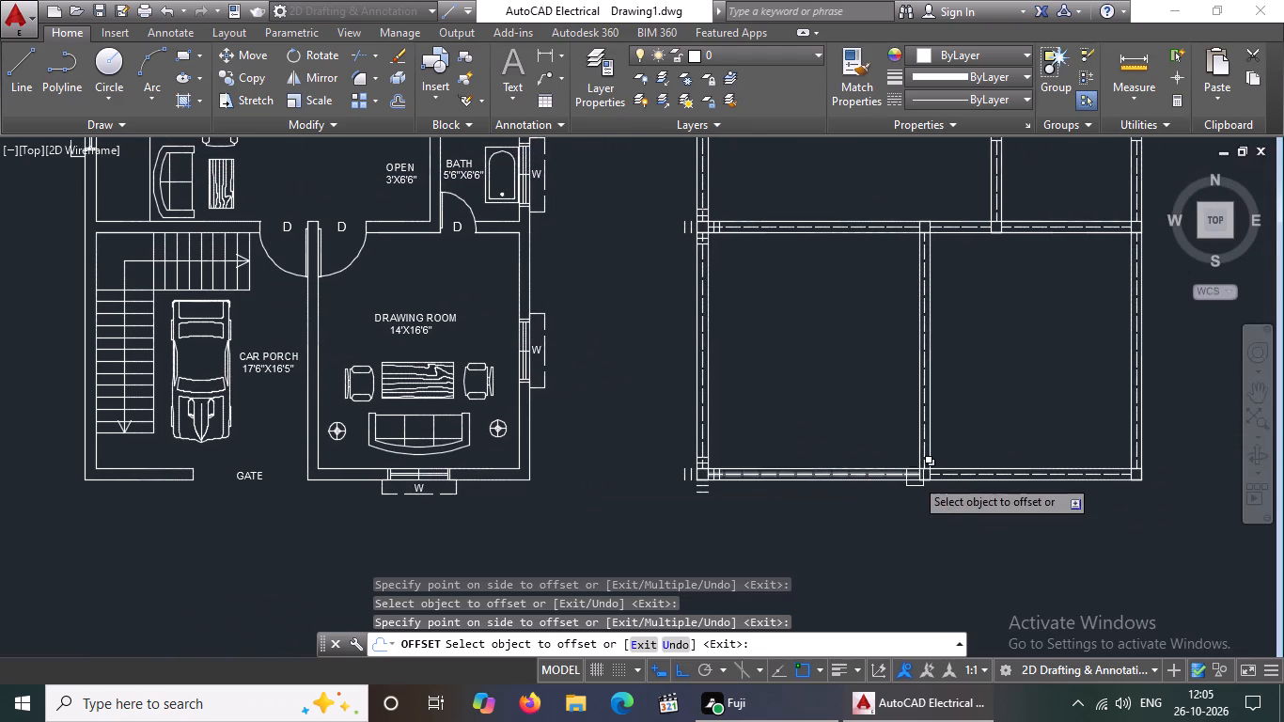
scroll(915, 478, "up", 3)
left_click(946, 495)
left_click(941, 540)
left_click_drag(941, 518, 939, 563)
left_click(939, 563)
scroll(932, 498, "up", 2)
left_click(910, 458)
left_click(838, 474)
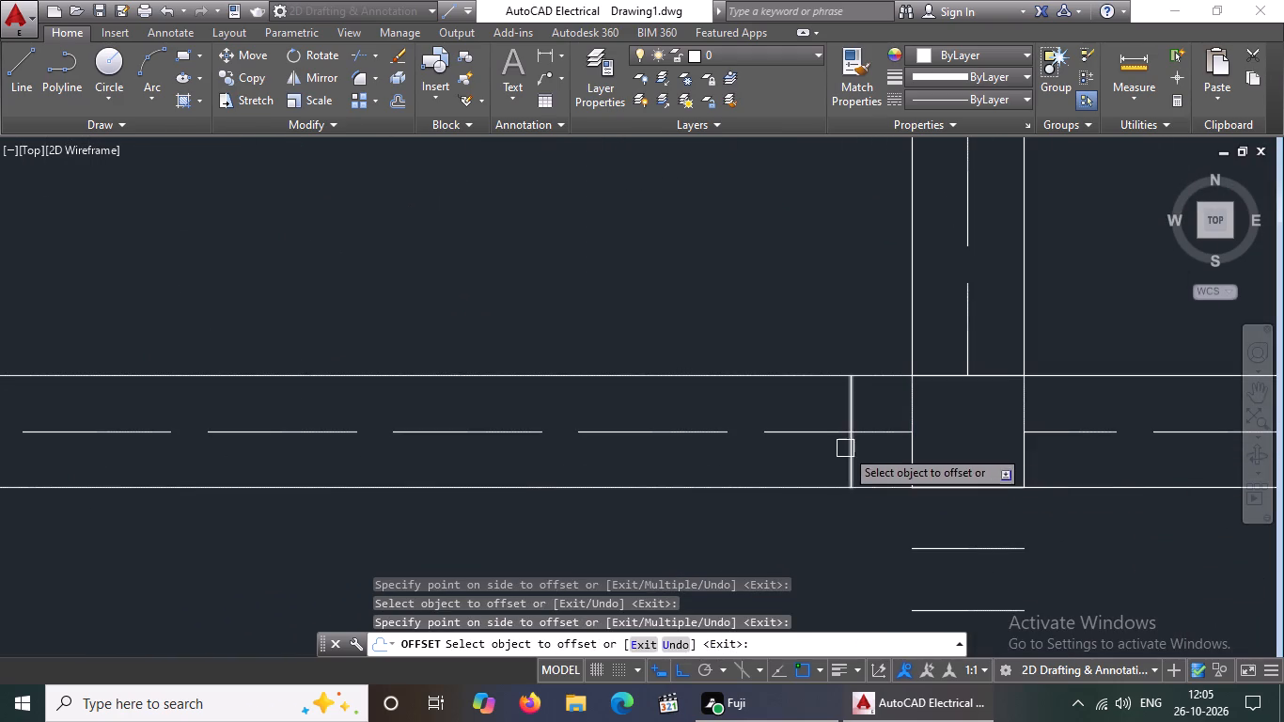
left_click_drag(846, 447, 833, 454)
left_click_drag(782, 471, 798, 463)
Offset the upper and right edges of the bottom row's middle column square outward twice each, at 5" spacing.
left_click(932, 373)
left_click(938, 346)
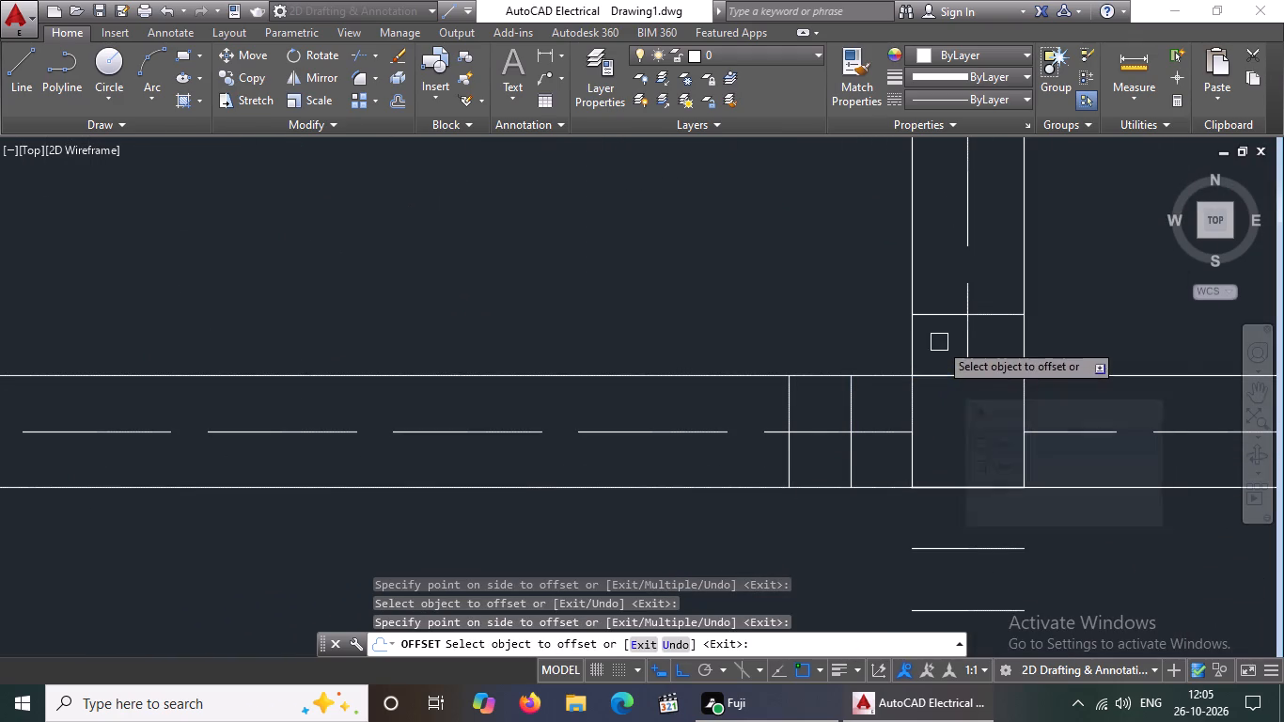
left_click_drag(935, 319, 935, 304)
left_click(935, 287)
left_click_drag(1020, 463, 1042, 461)
left_click(1079, 461)
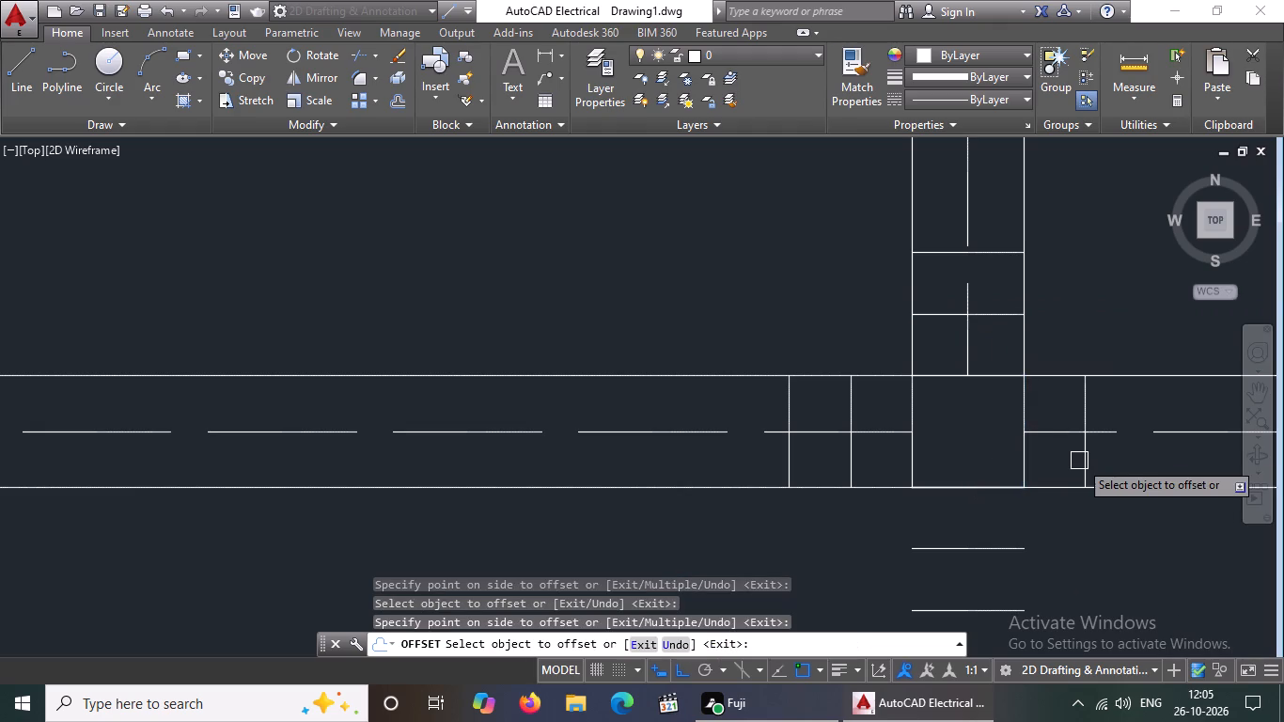
left_click_drag(1079, 461, 1090, 458)
left_click(1105, 454)
left_click(1090, 470)
left_click(1106, 466)
Offset the lower and right edges of the bottom row's right corner column square outward twice each, at 5" spacing.
scroll(1091, 482, "down", 7)
scroll(1235, 486, "up", 3)
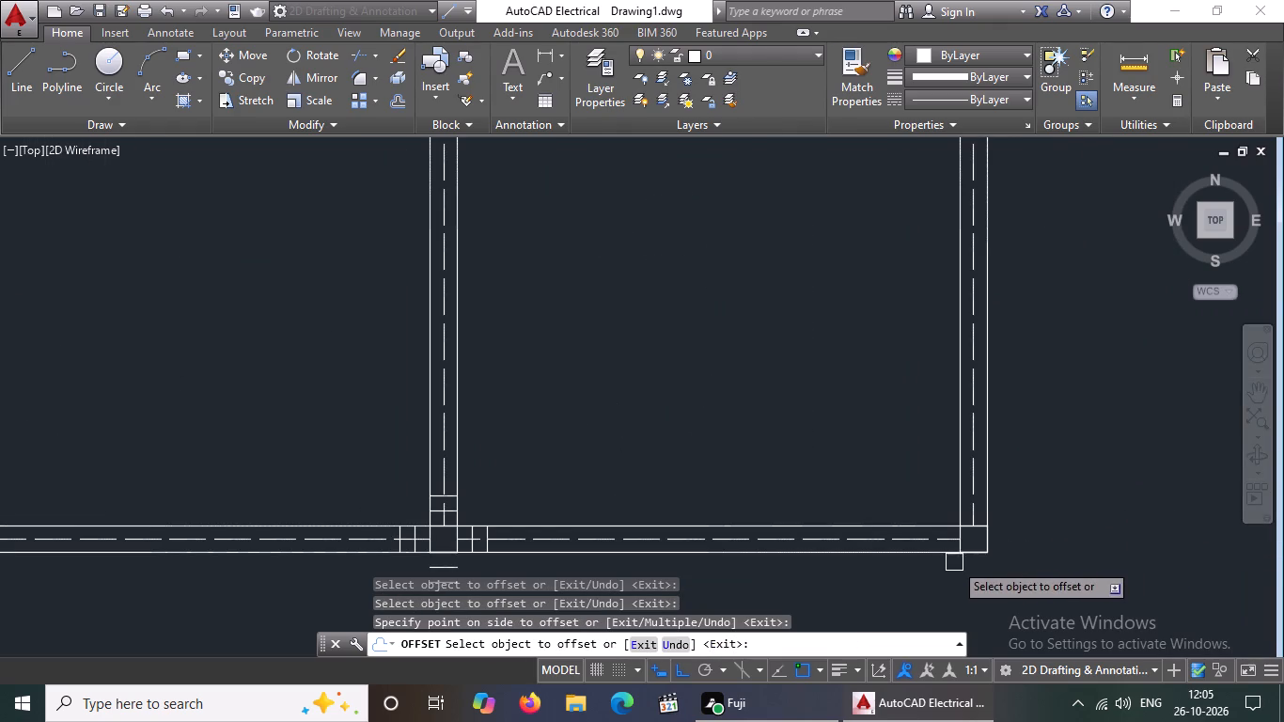
left_click(979, 554)
left_click(970, 590)
left_click(973, 572)
left_click(973, 596)
scroll(986, 550, "up", 3)
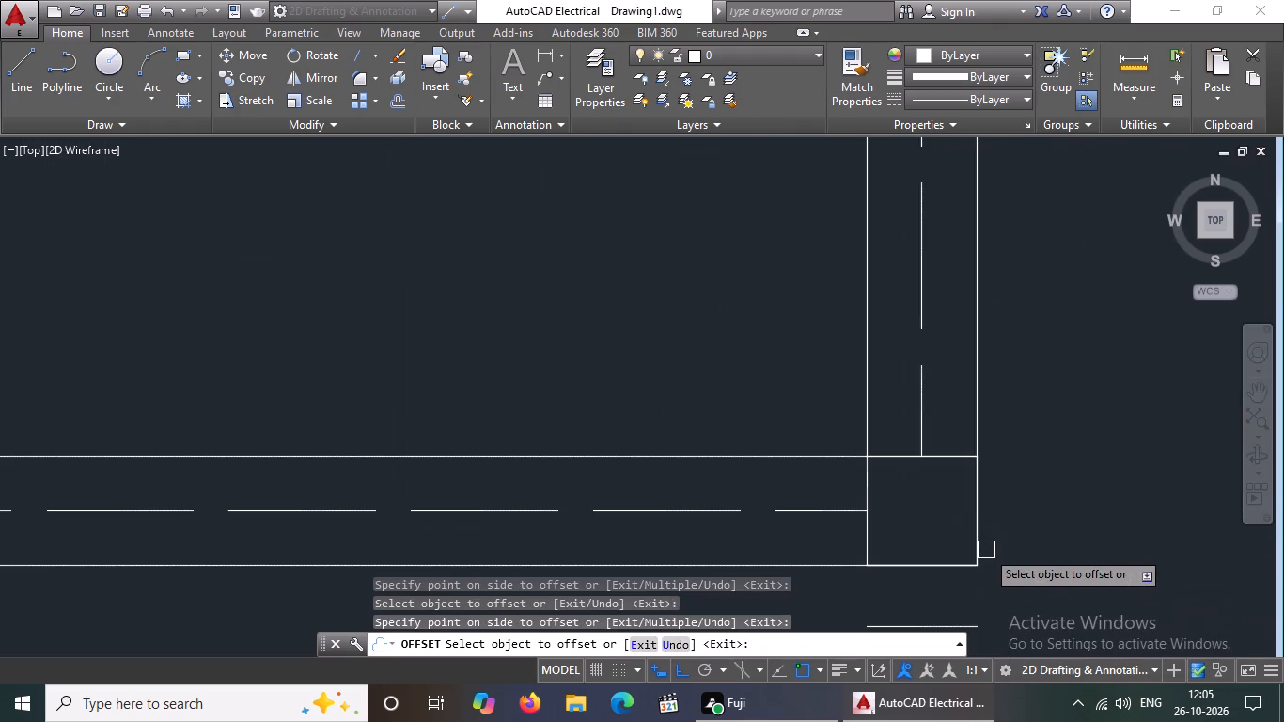
left_click_drag(977, 534, 995, 527)
left_click(1043, 510)
left_click_drag(1037, 510, 1050, 507)
left_click(1073, 498)
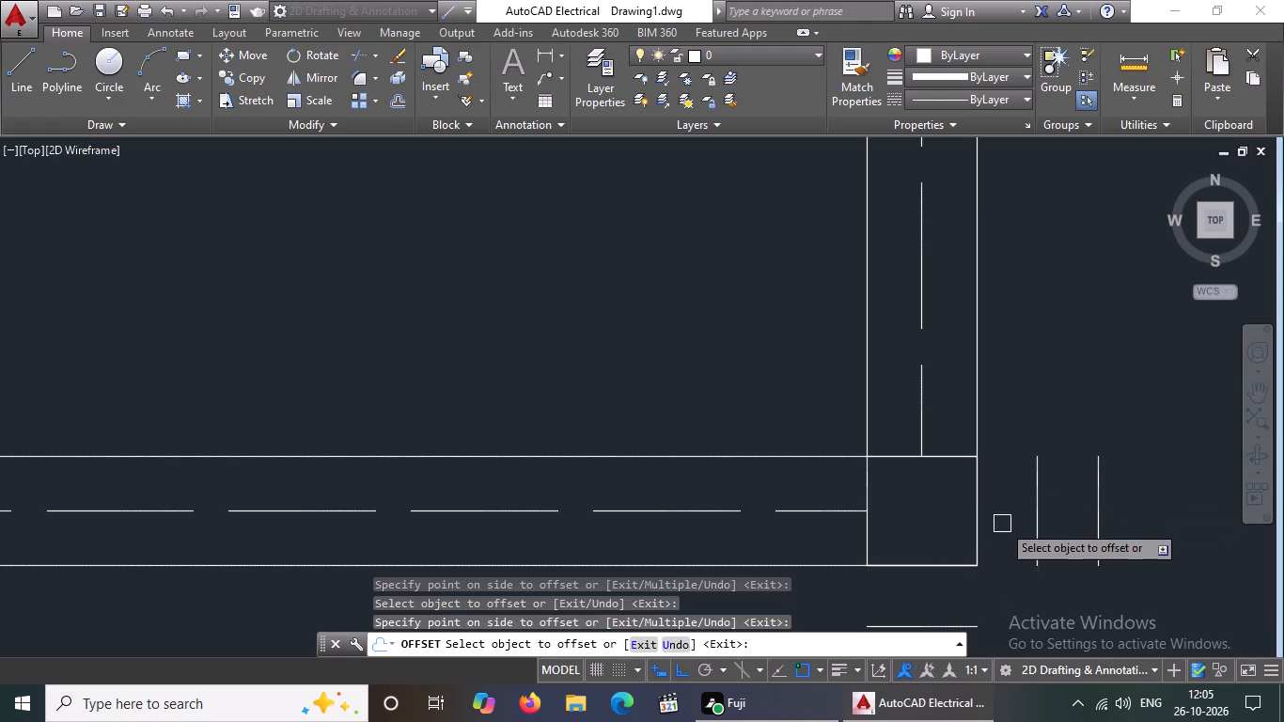
Offset the left and upper edges of the bottom row's right corner column square outward twice each, at 5" spacing.
left_click_drag(865, 530, 847, 537)
left_click(768, 552)
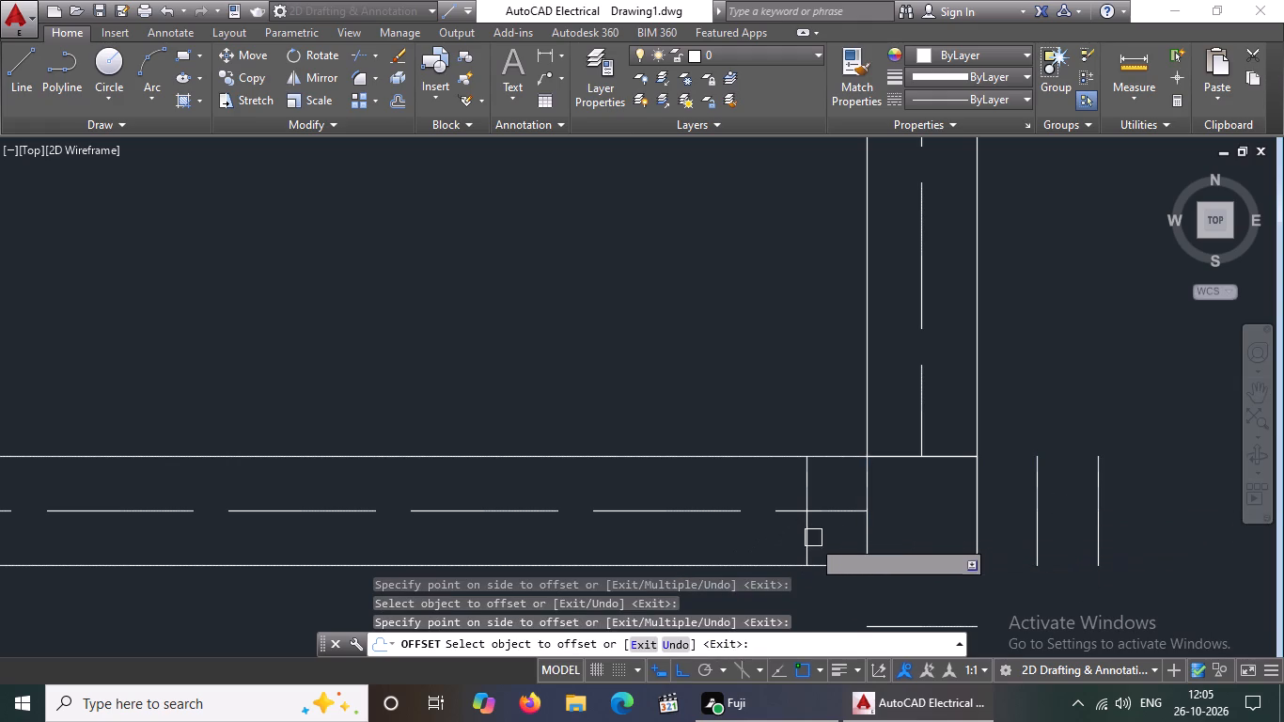
left_click_drag(808, 541, 797, 546)
left_click_drag(762, 555, 786, 542)
left_click_drag(899, 459, 900, 450)
left_click(900, 427)
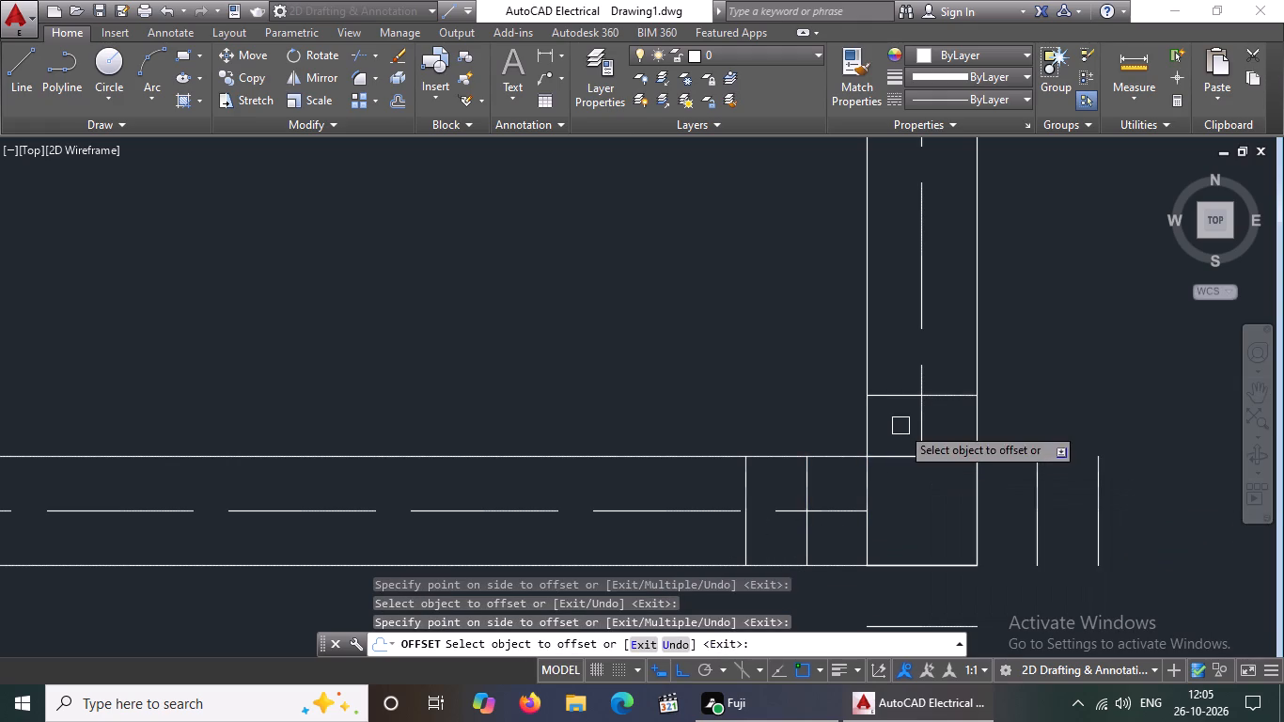
left_click(895, 402)
left_click(894, 382)
Offset the upper and left edges of the fifth row's second column square outward twice each, at 5" spacing.
scroll(721, 579, "down", 4)
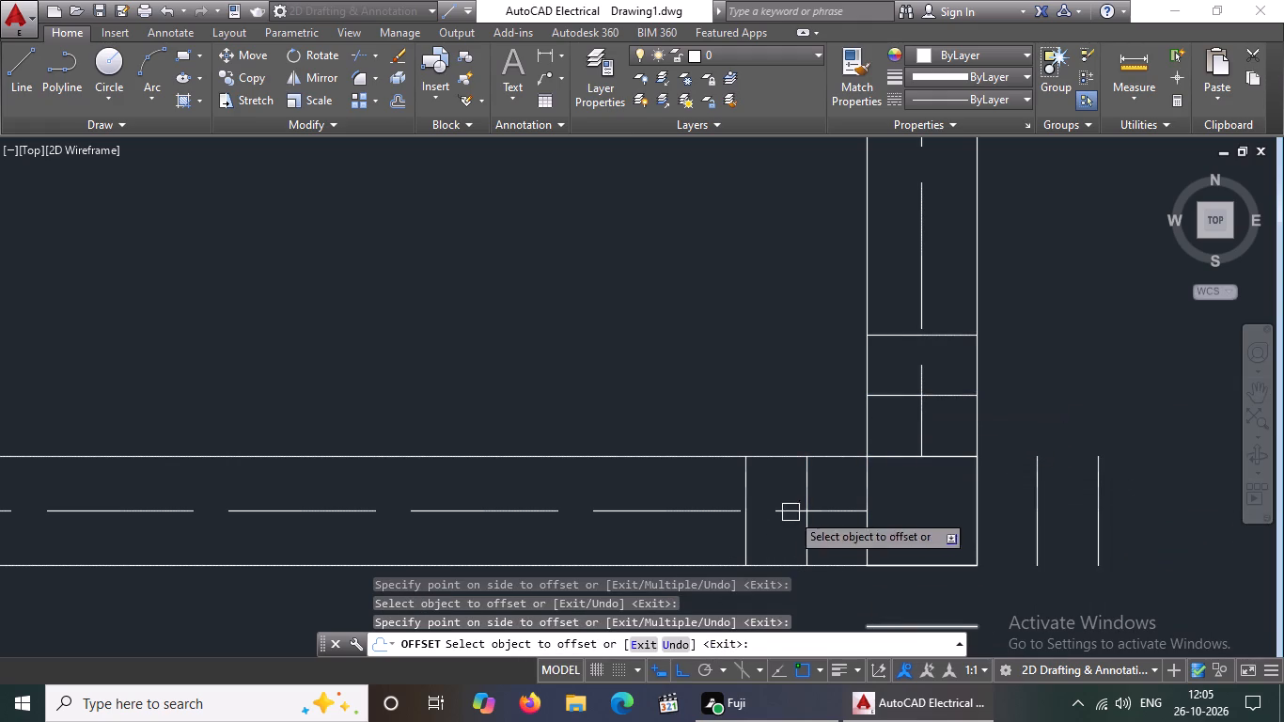
scroll(823, 551, "down", 6)
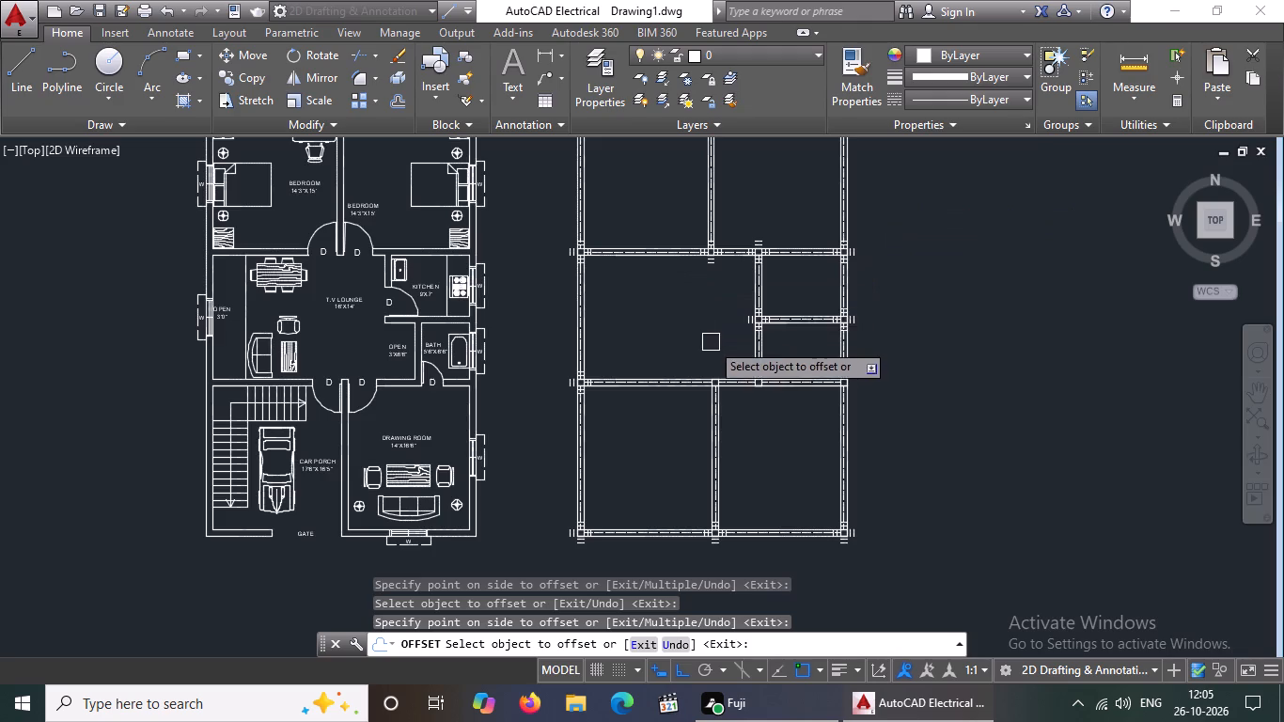
scroll(711, 350, "up", 5)
left_click_drag(739, 467, 749, 447)
left_click(765, 415)
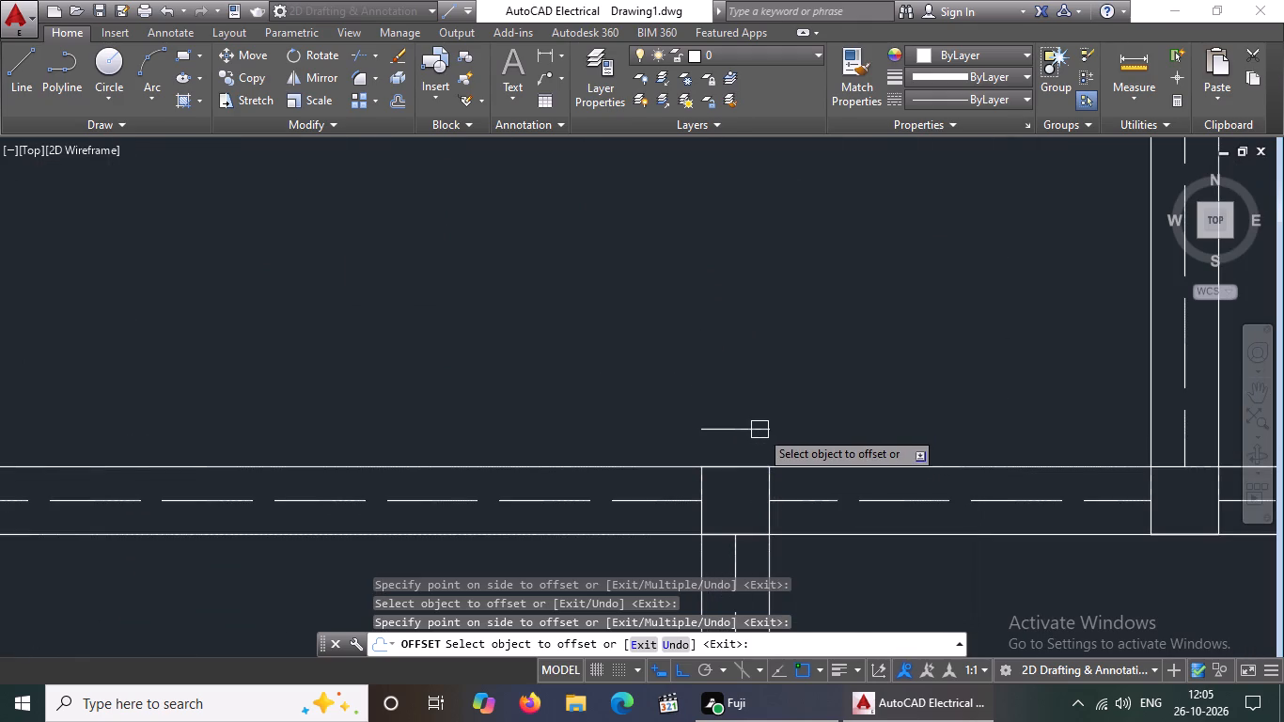
left_click_drag(759, 430, 762, 409)
left_click(770, 375)
left_click(700, 521)
left_click(687, 521)
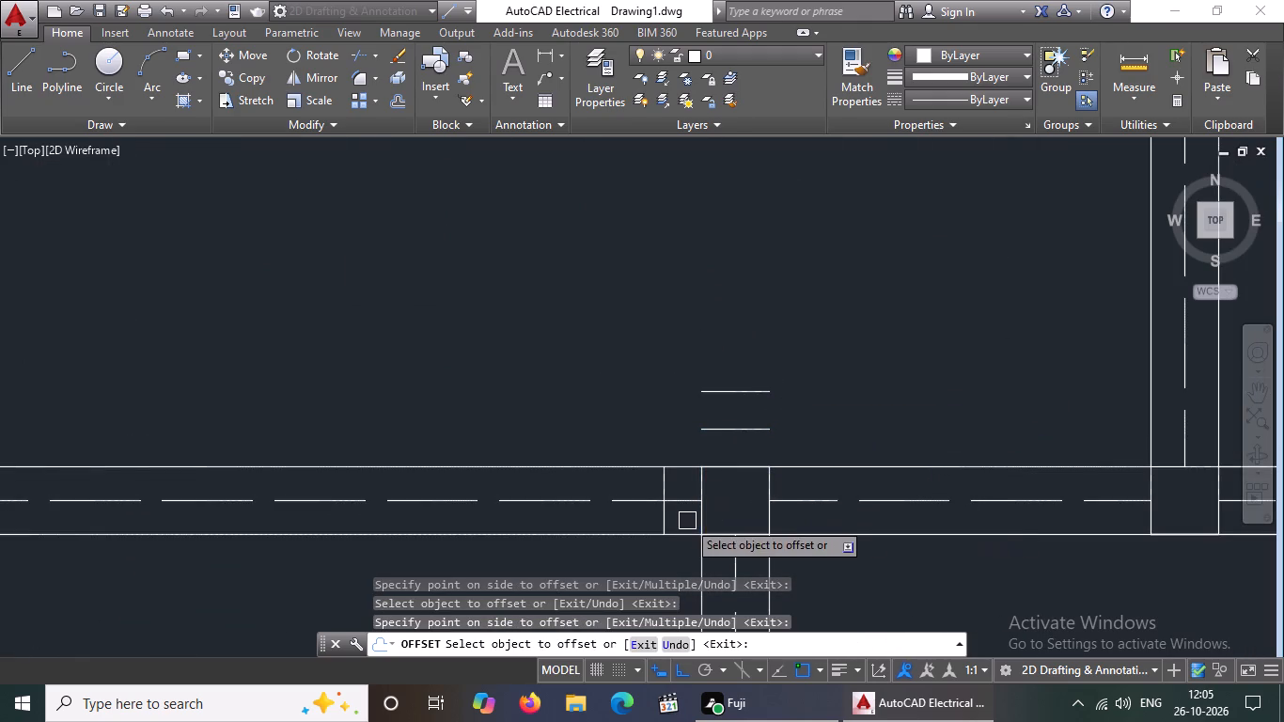
left_click(664, 521)
left_click_drag(622, 516, 648, 506)
Offset the lower and right edges of the fifth row's second column square outward twice each, at 5" spacing.
scroll(759, 452, "down", 3)
scroll(756, 495, "up", 3)
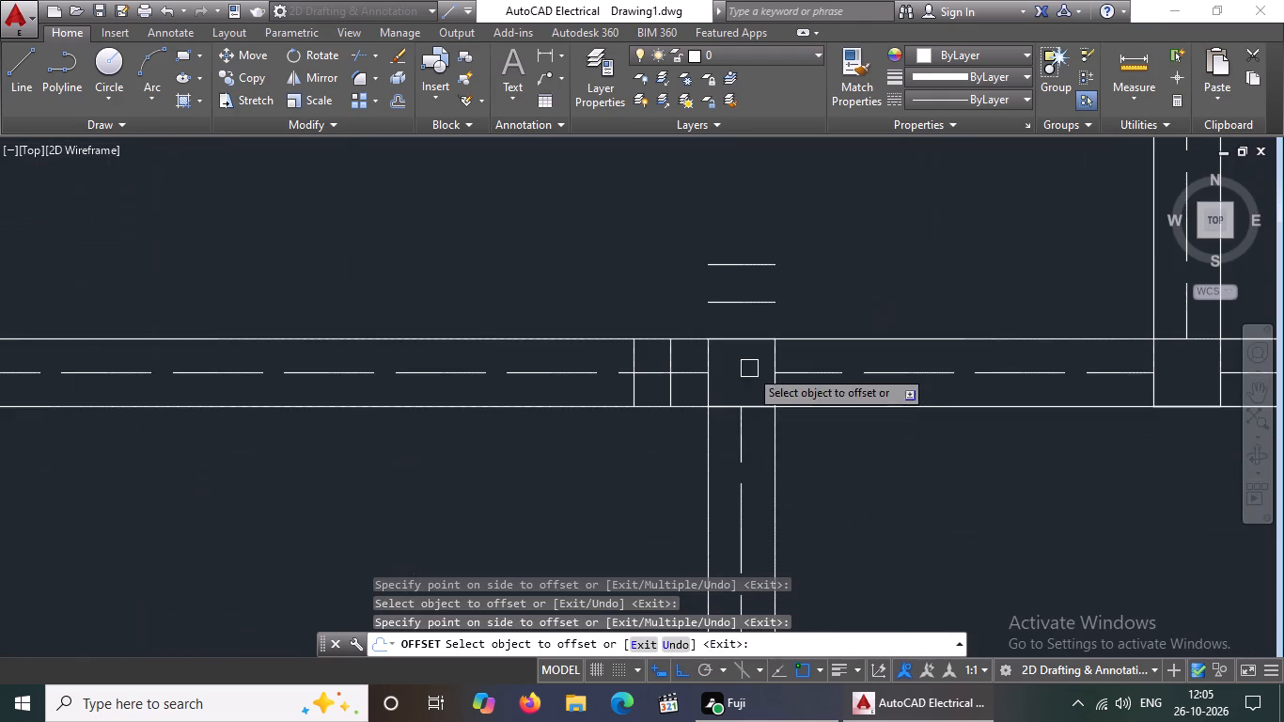
left_click_drag(759, 407, 757, 442)
left_click(757, 442)
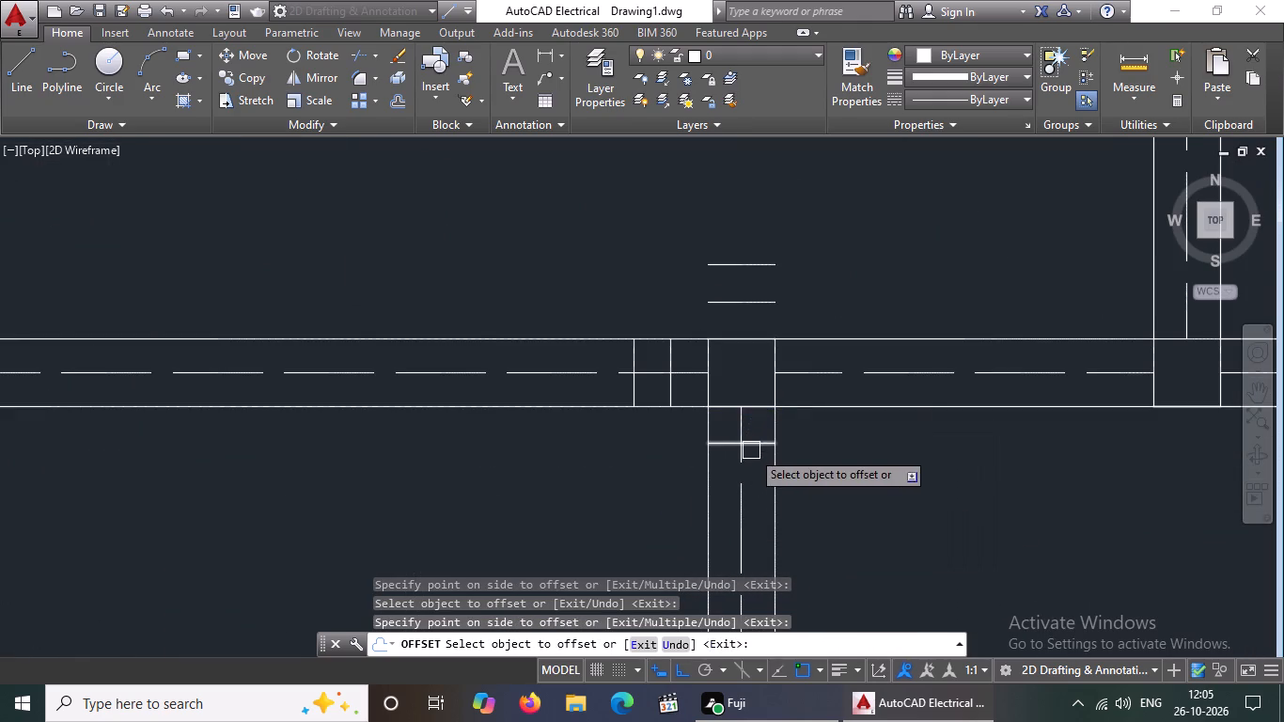
left_click_drag(758, 437, 757, 447)
left_click(752, 476)
left_click(779, 389)
left_click(837, 393)
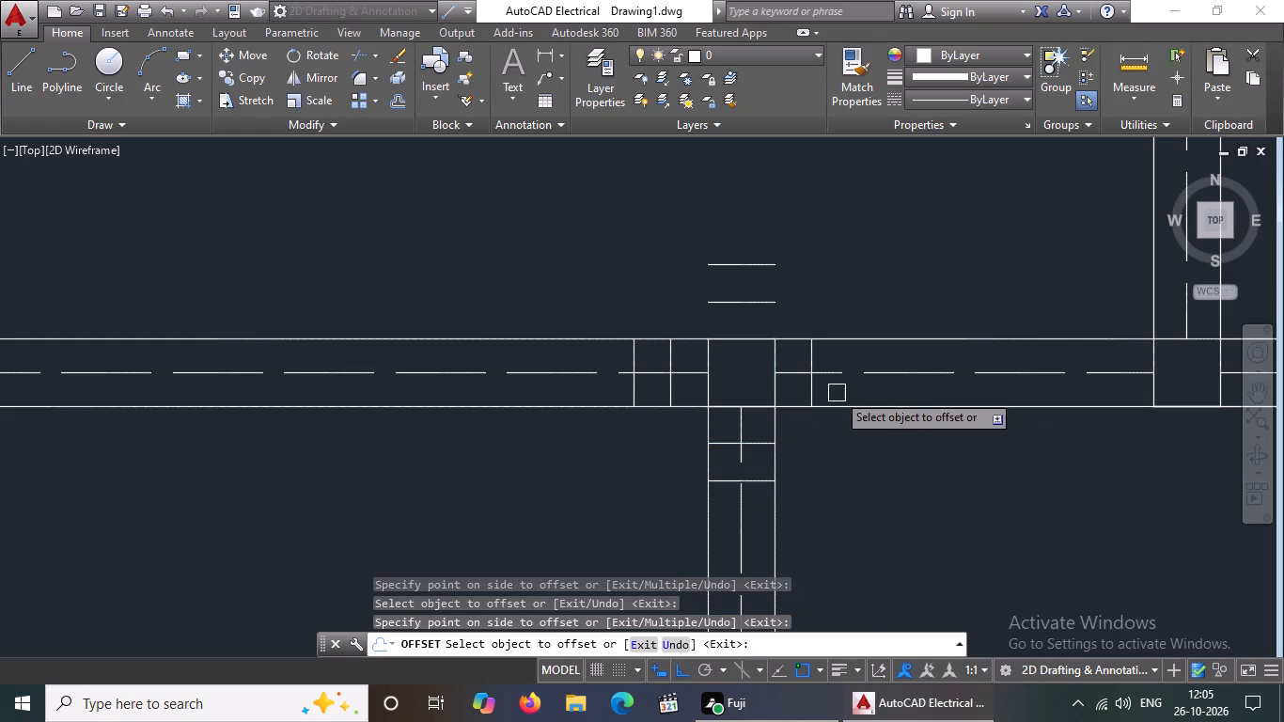
left_click_drag(818, 391, 829, 387)
left_click(859, 378)
Offset the lower edge of the fifth row's third column square outward twice, at 5" spacing.
scroll(856, 377, "down", 3)
scroll(923, 374, "up", 3)
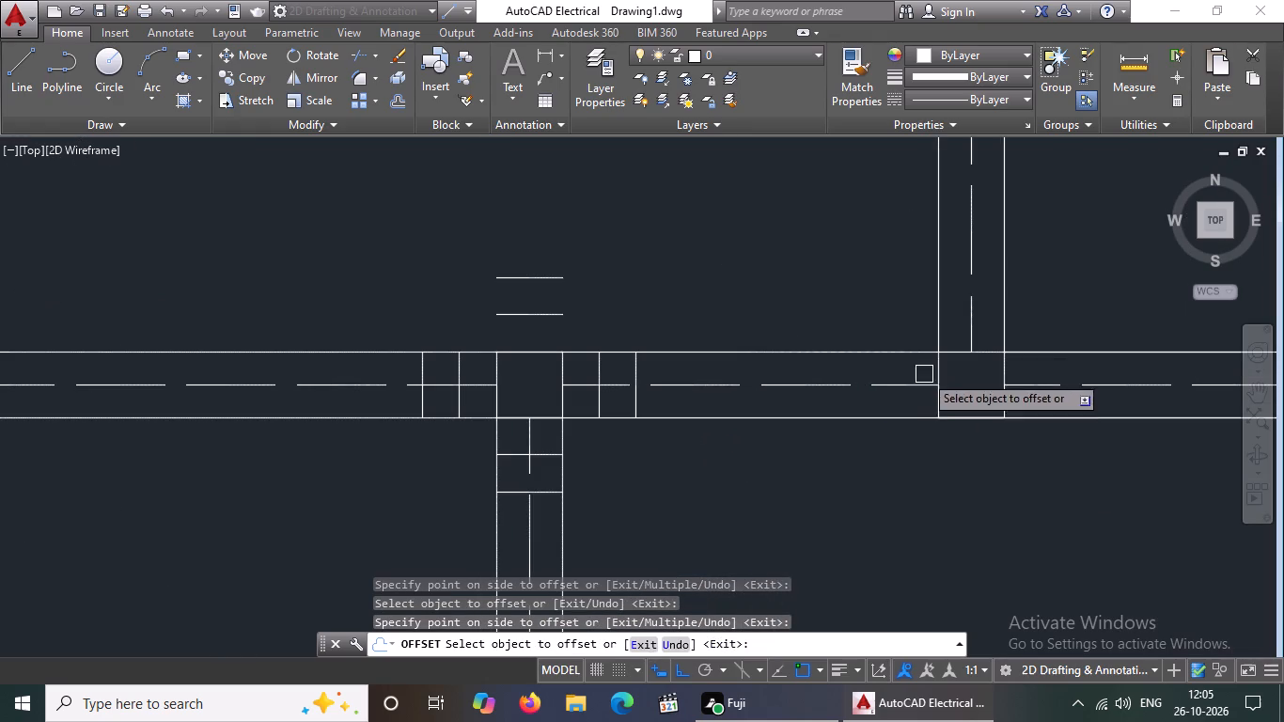
left_click(963, 418)
left_click(951, 469)
left_click(957, 458)
left_click(947, 500)
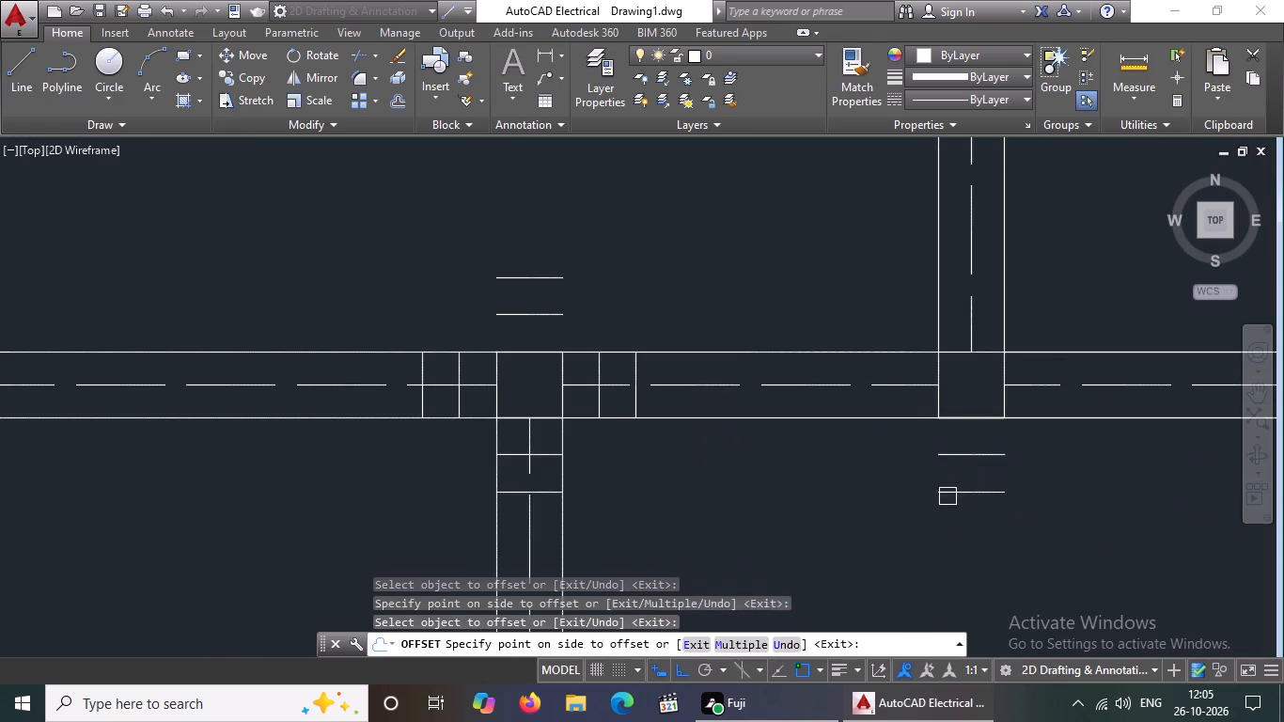
Offset the left and right edges of the fifth row's third column square outward twice each, at 5" spacing.
scroll(943, 408, "up", 3)
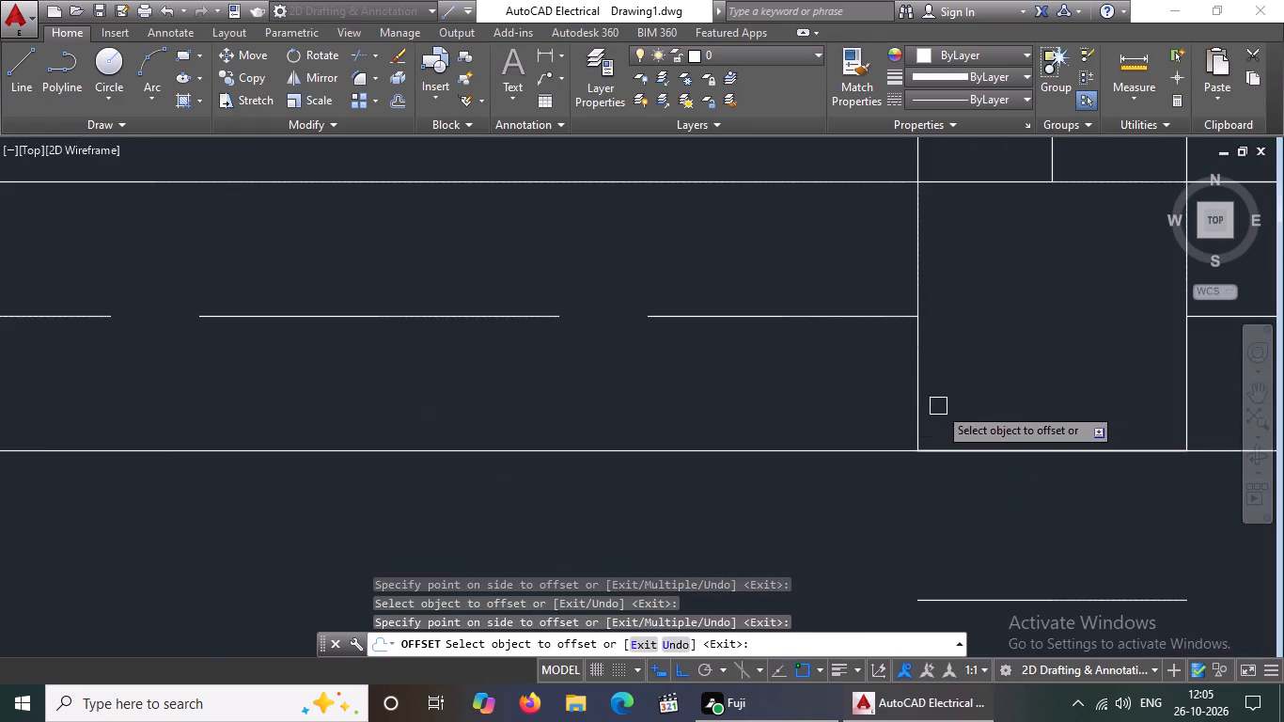
left_click_drag(919, 389, 910, 394)
left_click(820, 416)
scroll(863, 385, "down", 3)
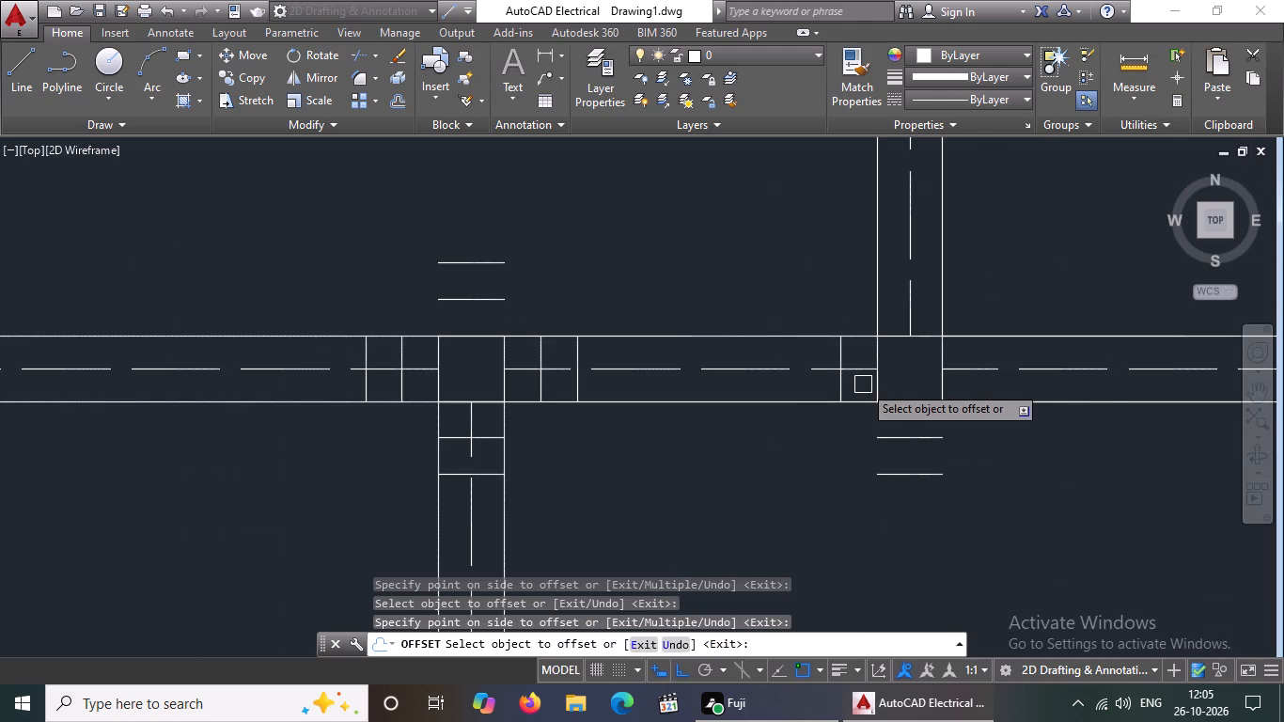
scroll(942, 371, "up", 2)
left_click_drag(938, 394, 948, 389)
left_click(1011, 382)
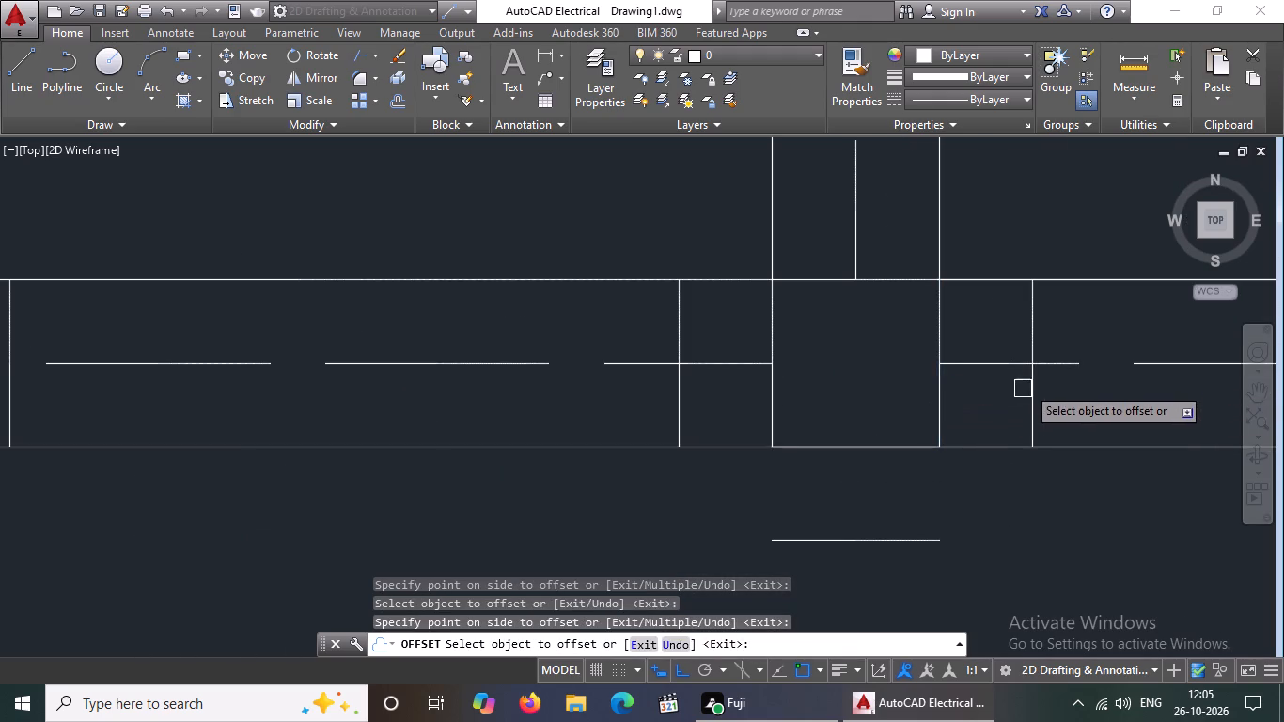
left_click_drag(1027, 385, 1082, 377)
left_click_drag(1096, 377, 1087, 382)
left_click(677, 395)
left_click(634, 407)
Offset the upper edge of the fifth row's third column square outward twice, at 5" spacing.
scroll(671, 389, "down", 2)
scroll(728, 348, "up", 2)
left_click(728, 341)
left_click(736, 305)
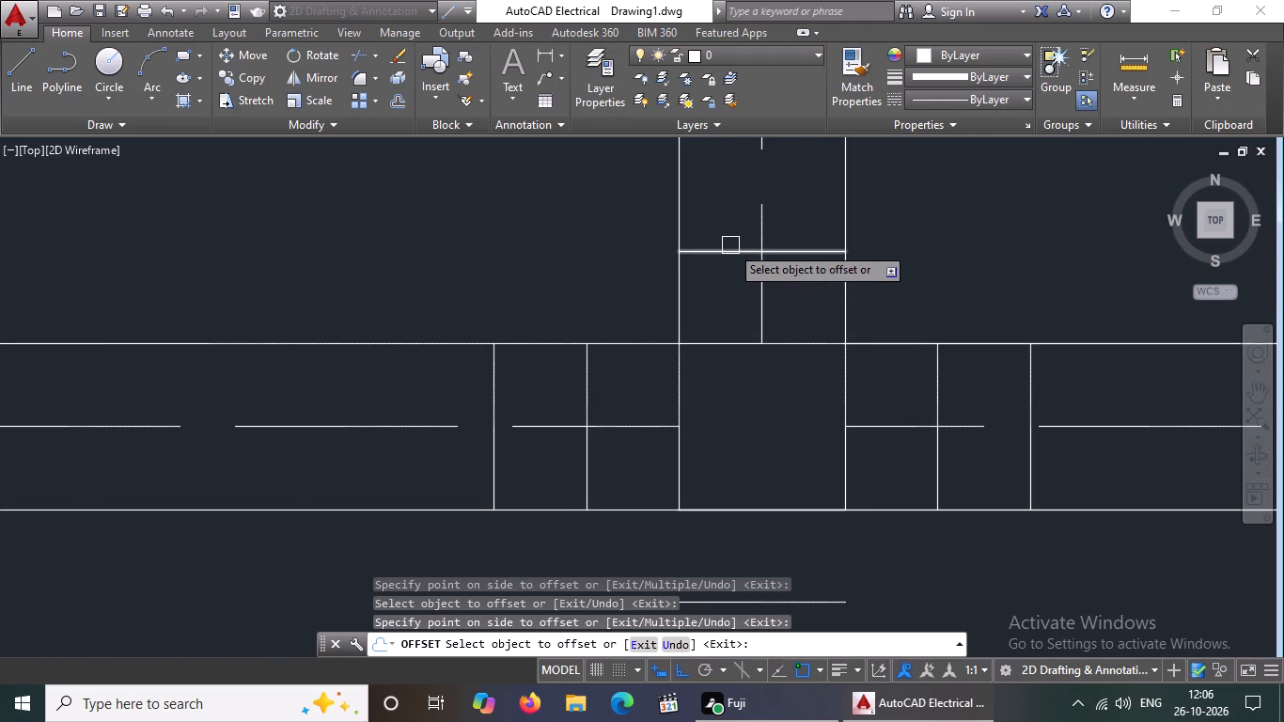
left_click(730, 252)
left_click(736, 221)
Offset the left and lower edges of the fifth row's rightmost column square outward twice each, at 5" spacing.
scroll(736, 220, "down", 6)
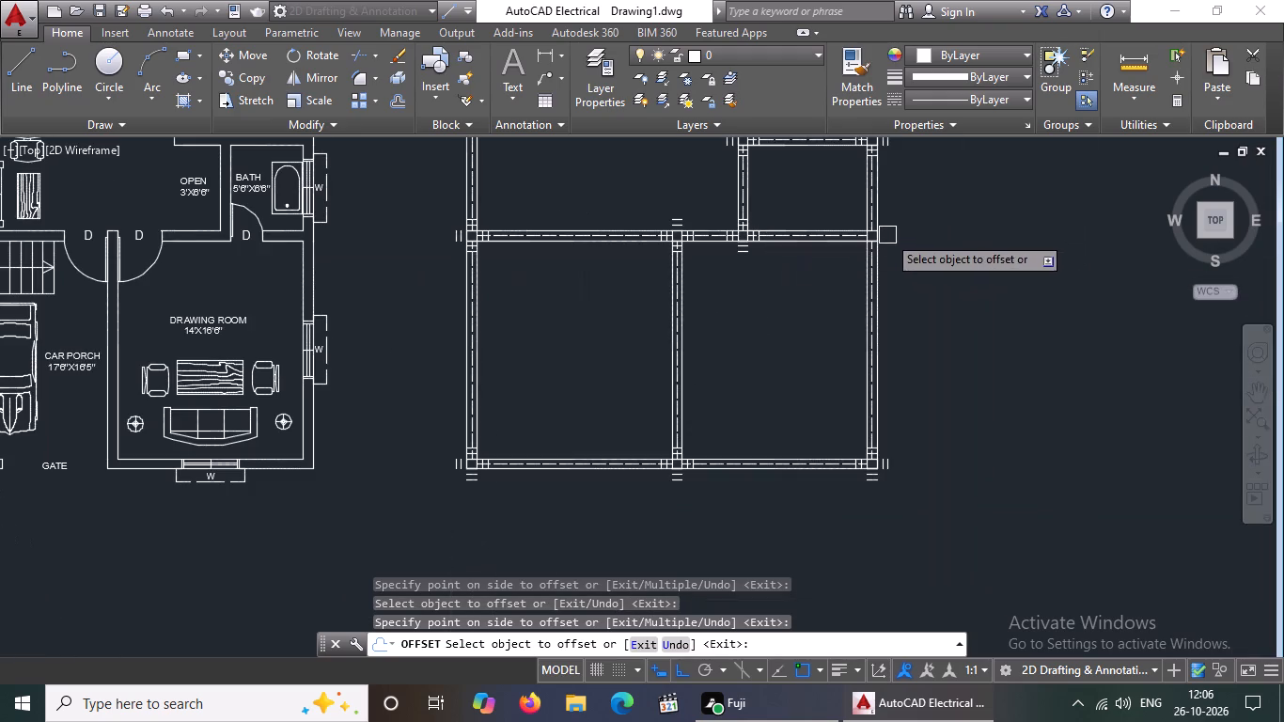
scroll(834, 222, "up", 3)
scroll(928, 267, "up", 2)
left_click(1005, 276)
left_click(968, 287)
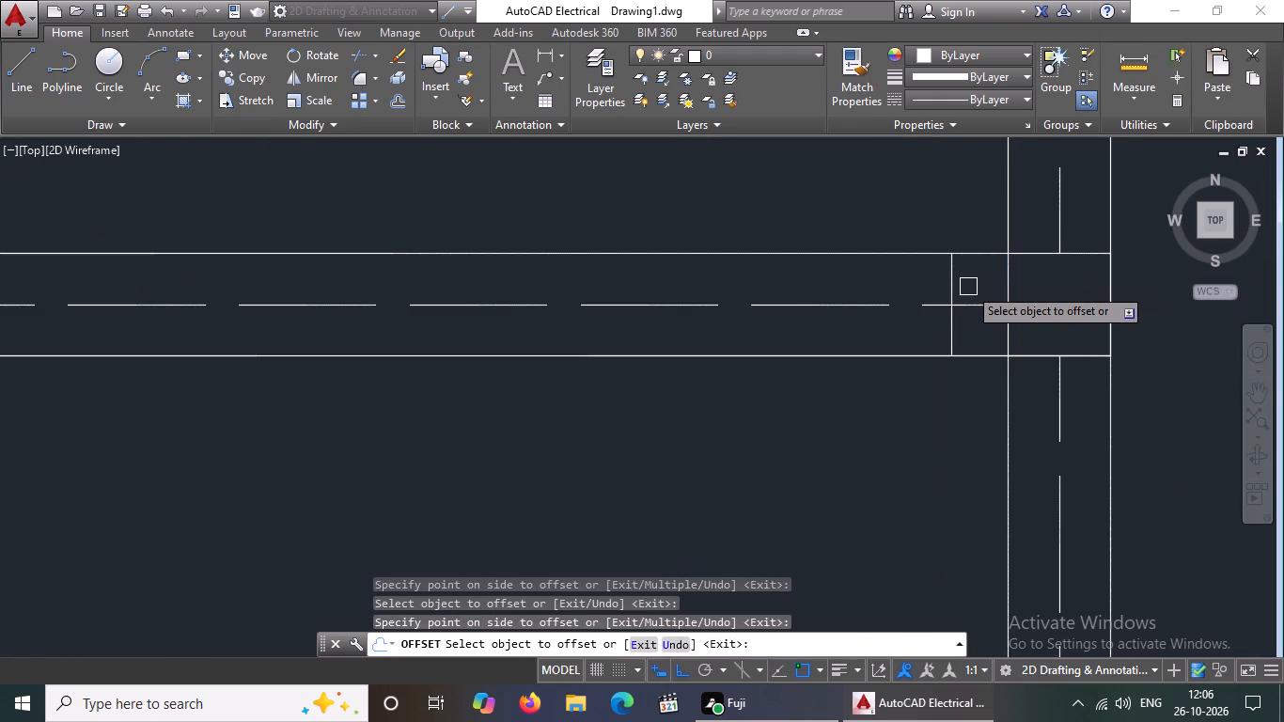
left_click(953, 290)
left_click_drag(876, 315, 885, 313)
left_click(1030, 360)
left_click(1024, 397)
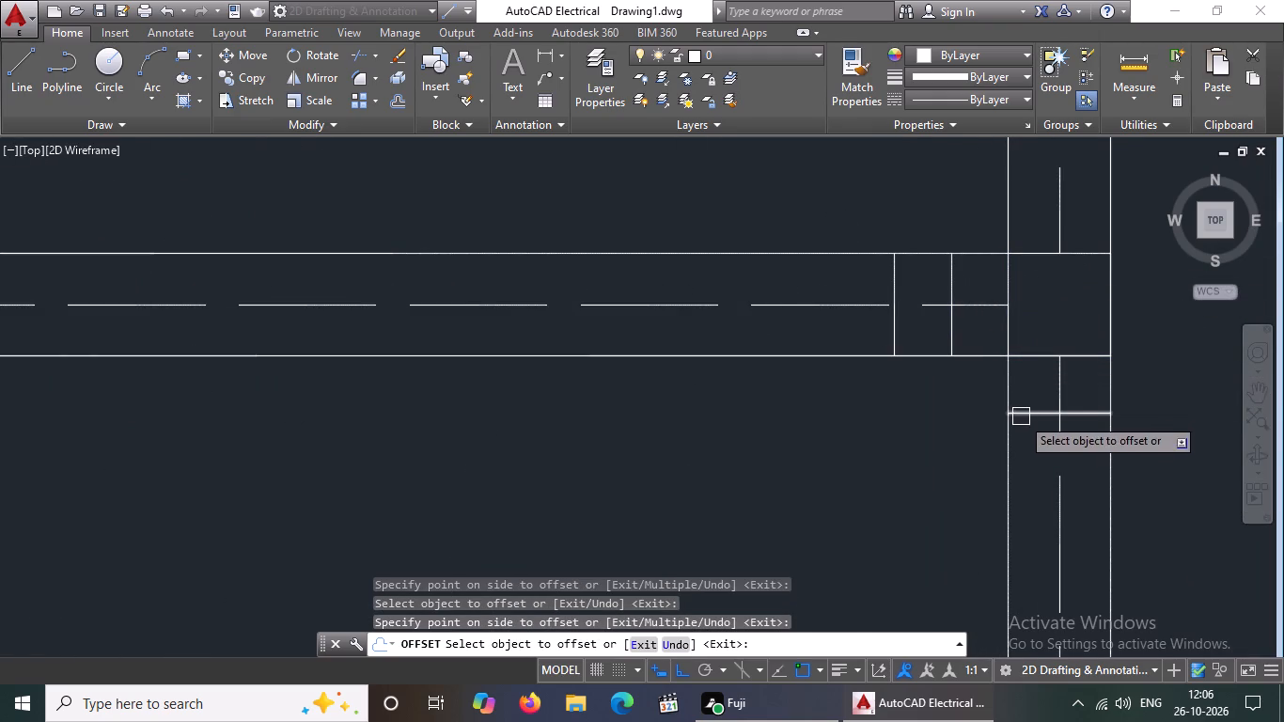
left_click(1022, 414)
left_click(999, 454)
scroll(1000, 427, "down", 3)
scroll(1067, 388, "up", 2)
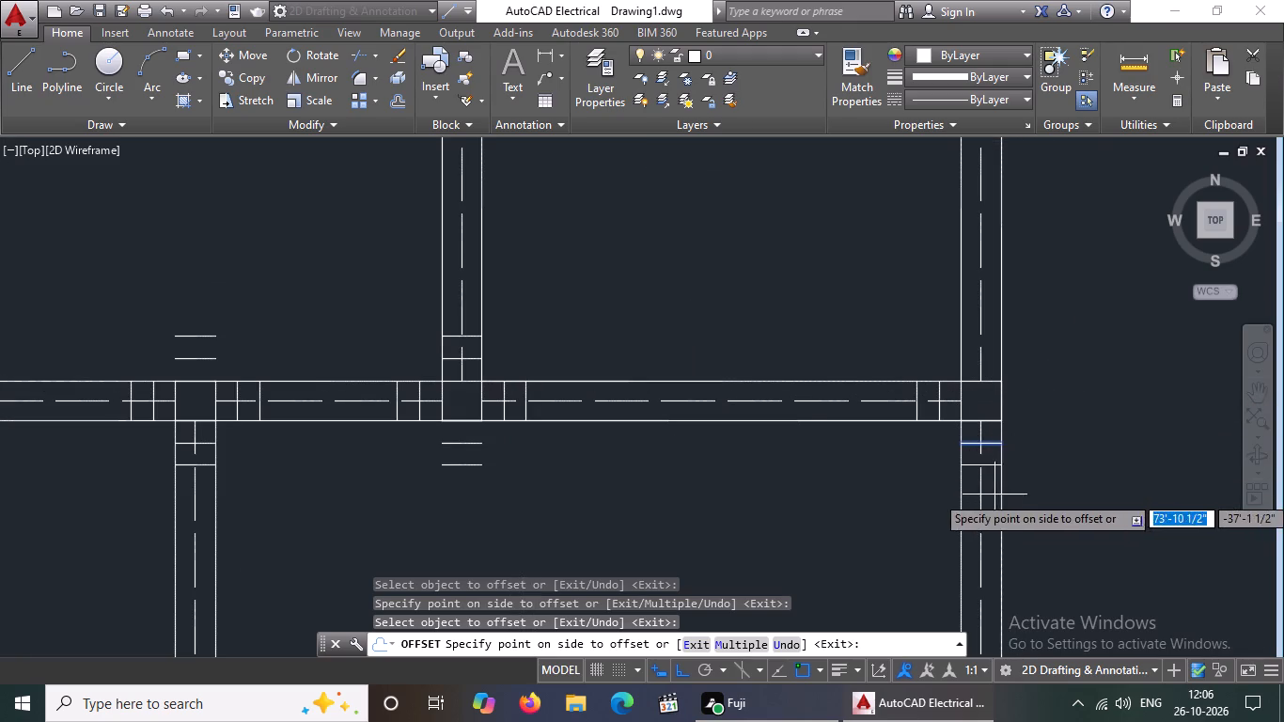
left_click(994, 494)
Offset the right edge of the fifth row's rightmost column square outward twice, at 5" spacing.
left_click_drag(1002, 404, 1012, 402)
left_click(1038, 396)
left_click_drag(1026, 400, 1032, 400)
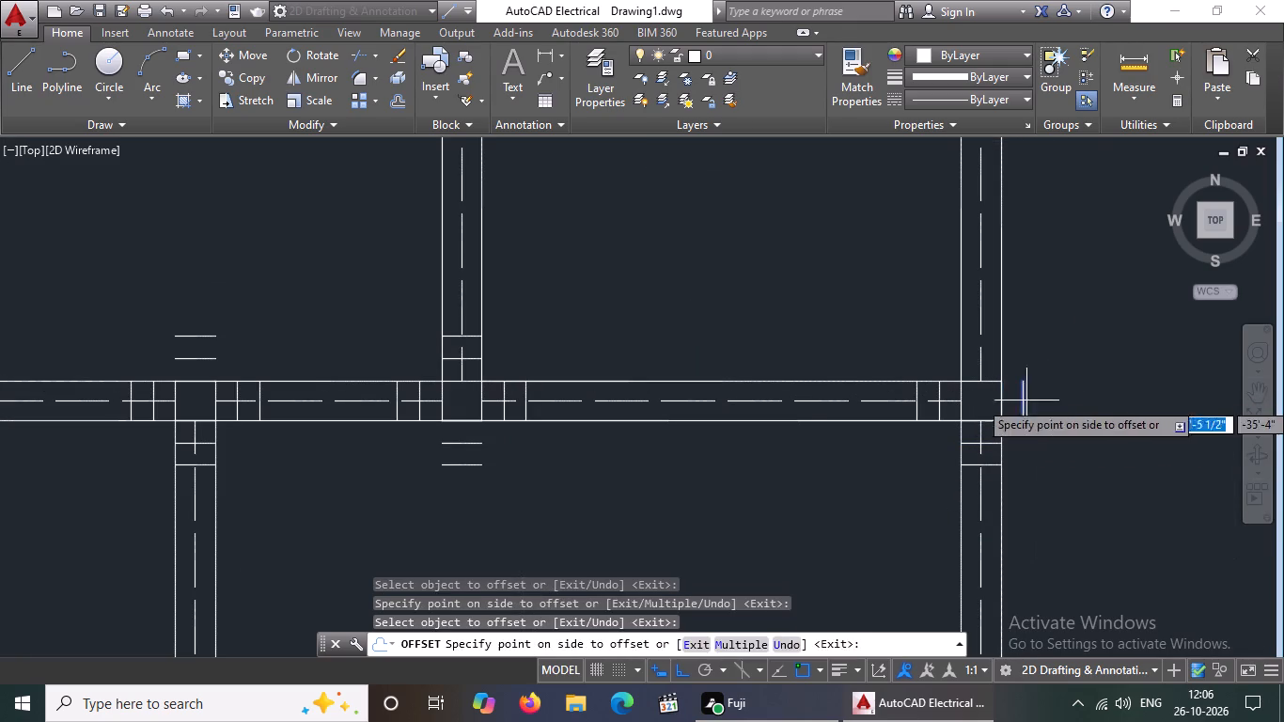
left_click_drag(1032, 400, 1043, 397)
left_click(1077, 394)
Offset the upper edge of the fifth row's rightmost column square outward twice, at 5" spacing.
scroll(981, 386, "up", 2)
left_click(946, 369)
left_click(950, 312)
left_click(950, 312)
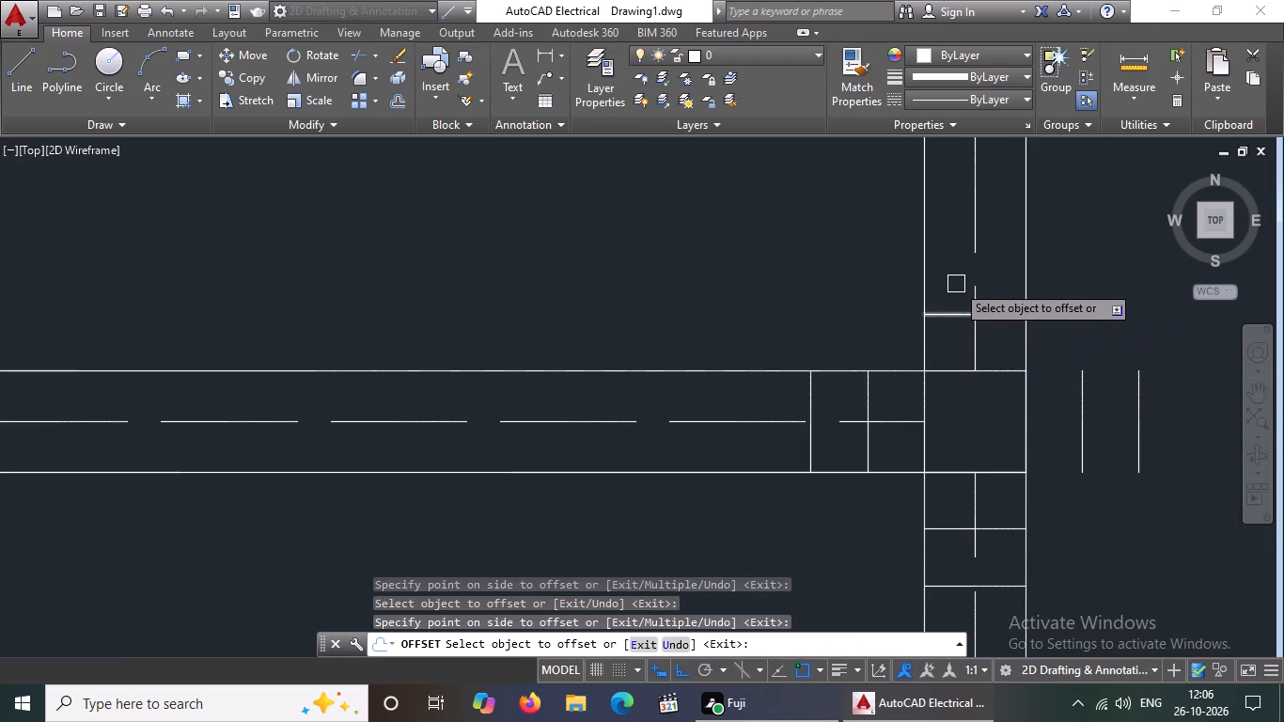
left_click(956, 283)
left_click(952, 312)
left_click(954, 302)
scroll(964, 290, "down", 5)
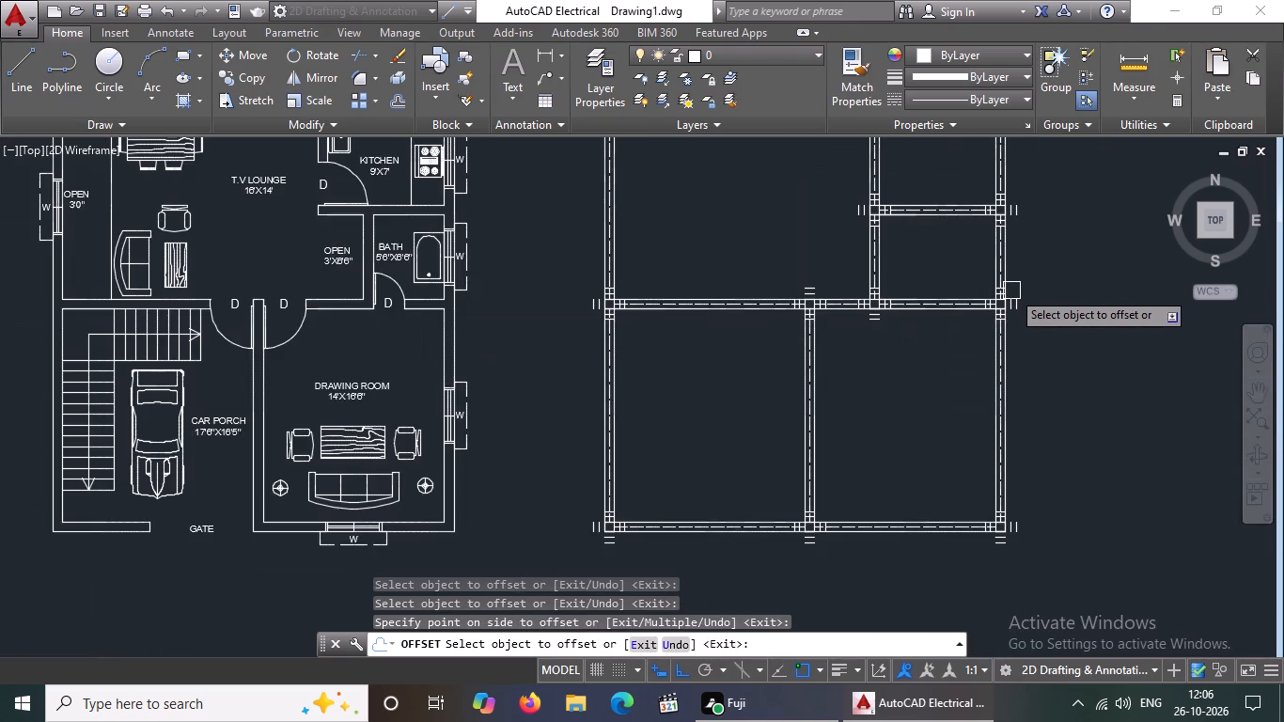
scroll(1011, 290, "down", 2)
key("Escape")
Using Fillet in Multiple mode with radius 0, join the upper-left corners of both offset outlines around the top row's leftmost column square.
key("f")
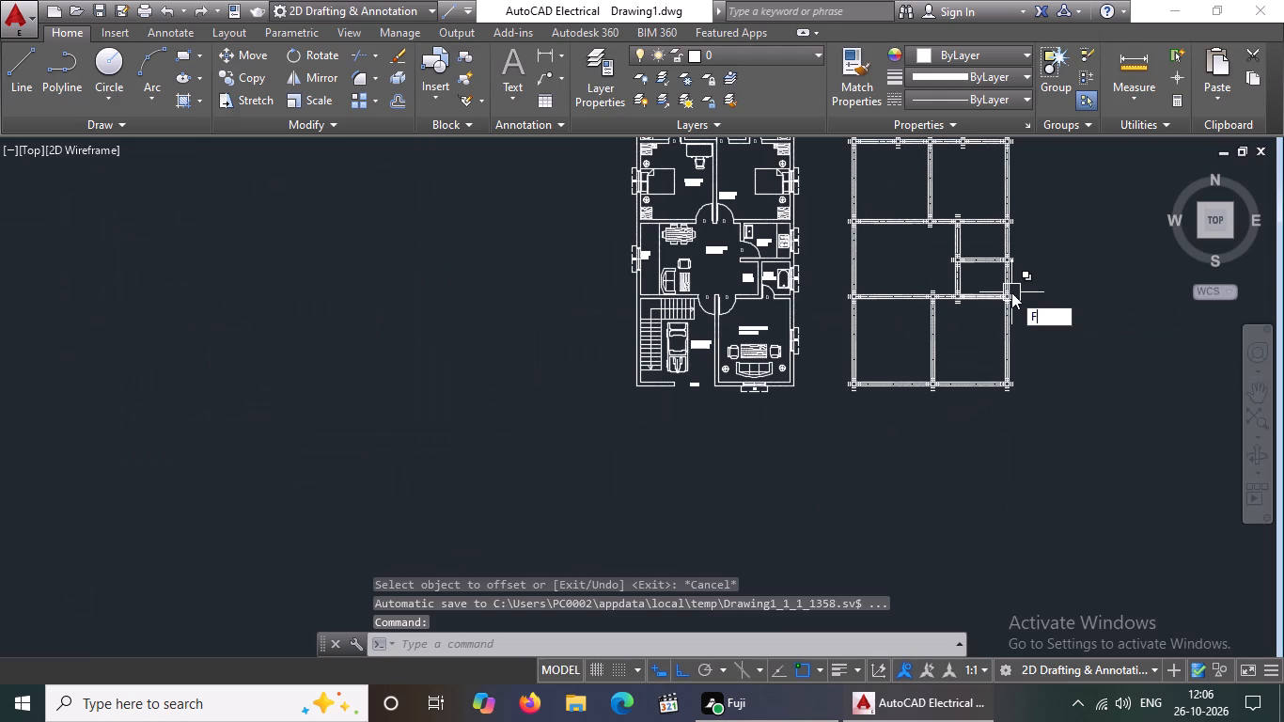
key("Return")
key("m")
key("Return")
key("r")
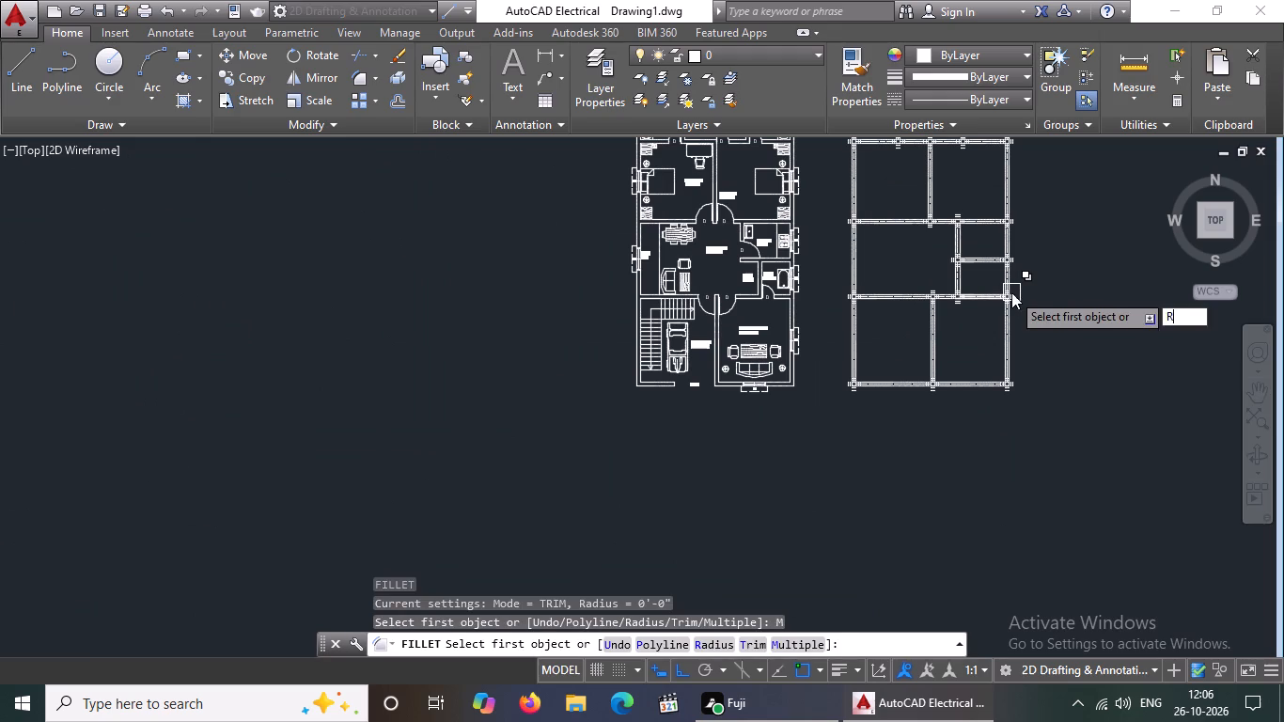
key("Return")
key("0")
key("Return")
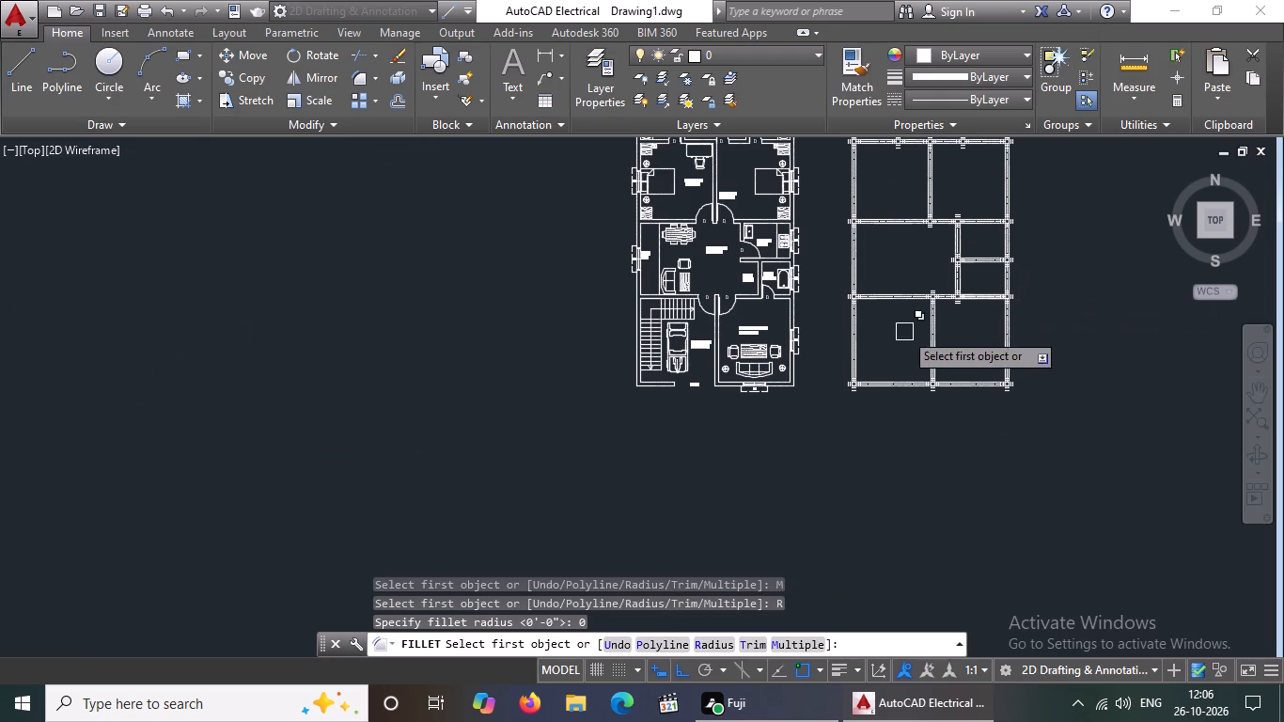
middle_click_drag(909, 334, 885, 460)
scroll(845, 220, "up", 4)
scroll(765, 240, "up", 2)
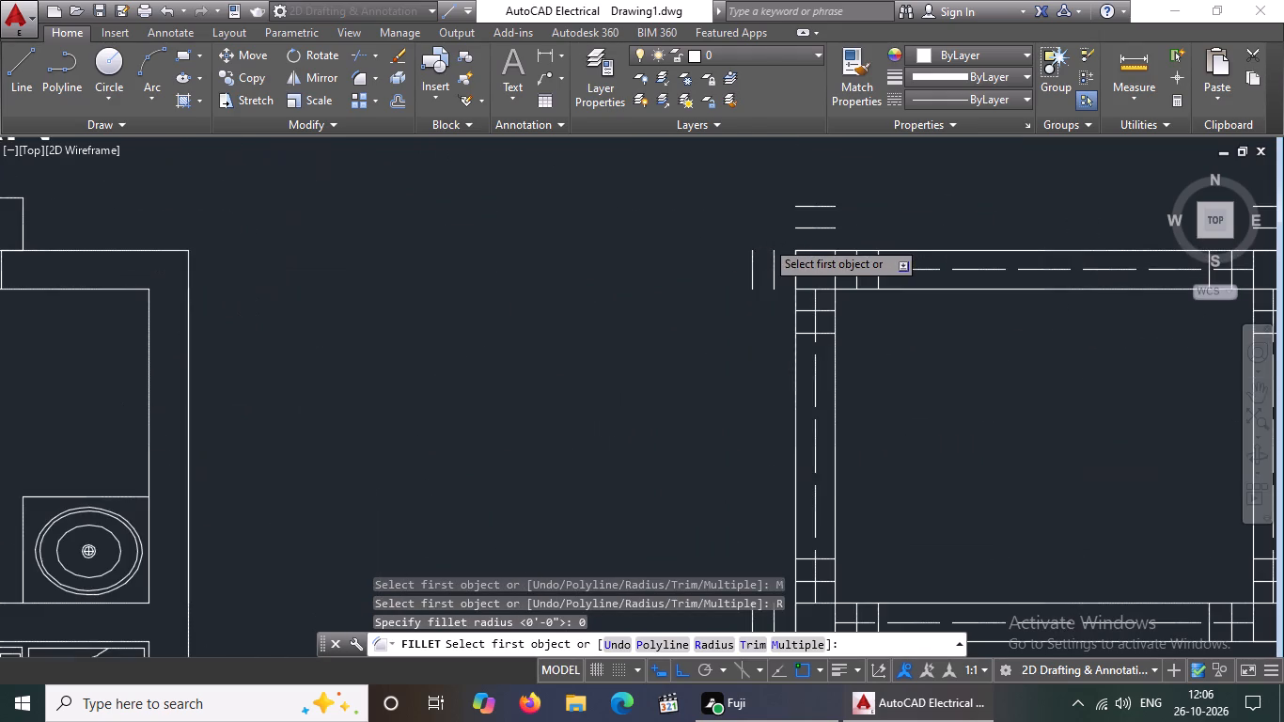
left_click(781, 284)
left_click(826, 227)
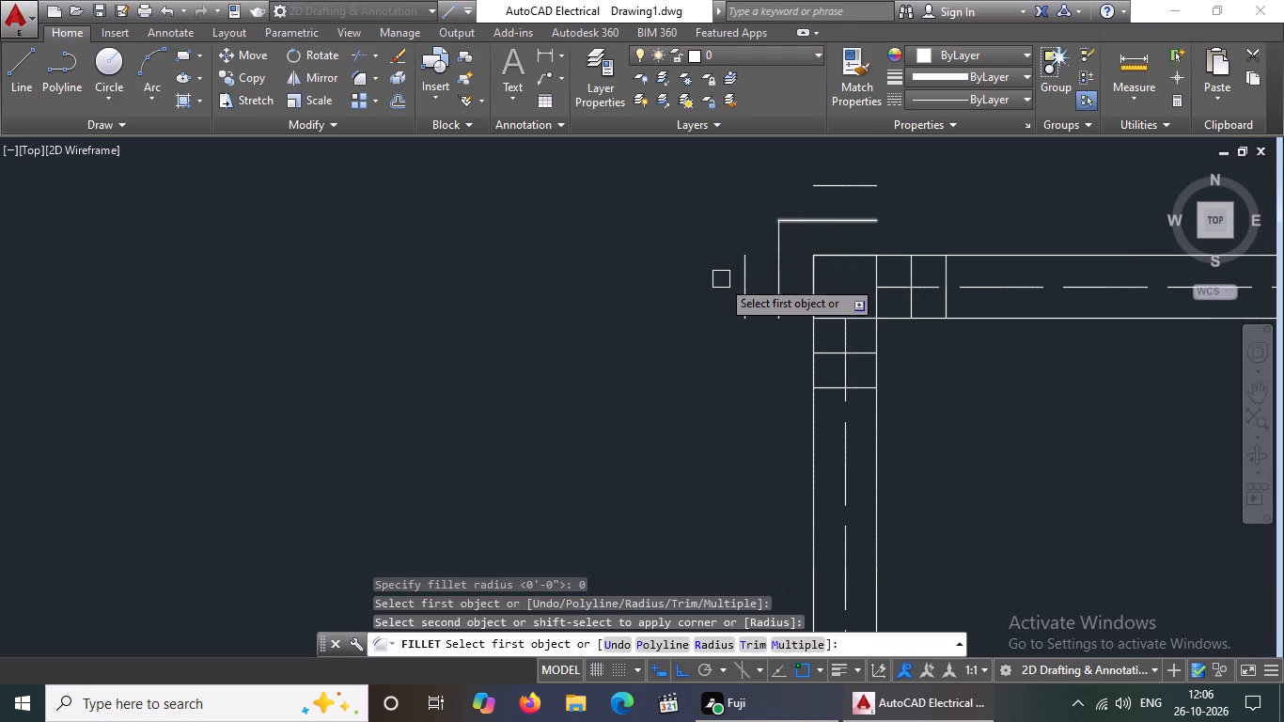
left_click_drag(747, 259, 754, 248)
left_click(825, 185)
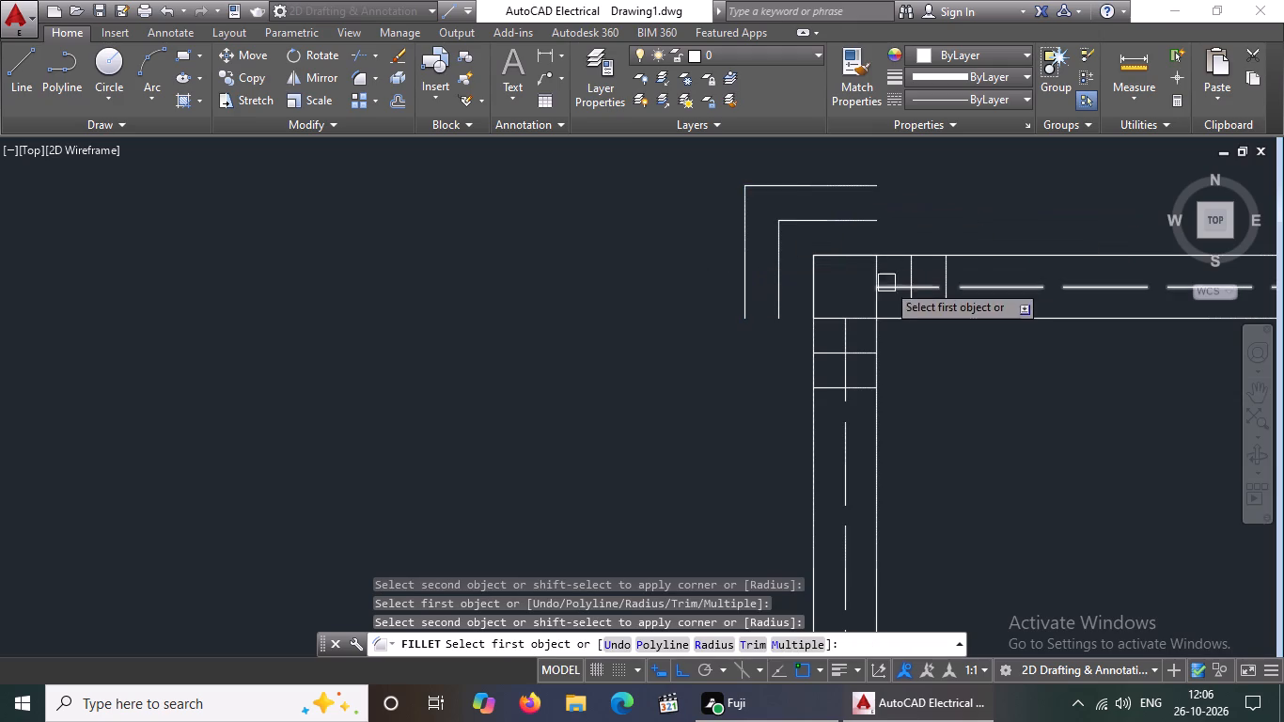
Fillet the remaining upper-right, lower-left and lower-right corners of both offset outlines around the top row's leftmost column square at radius 0.
left_click(909, 271)
left_click(856, 218)
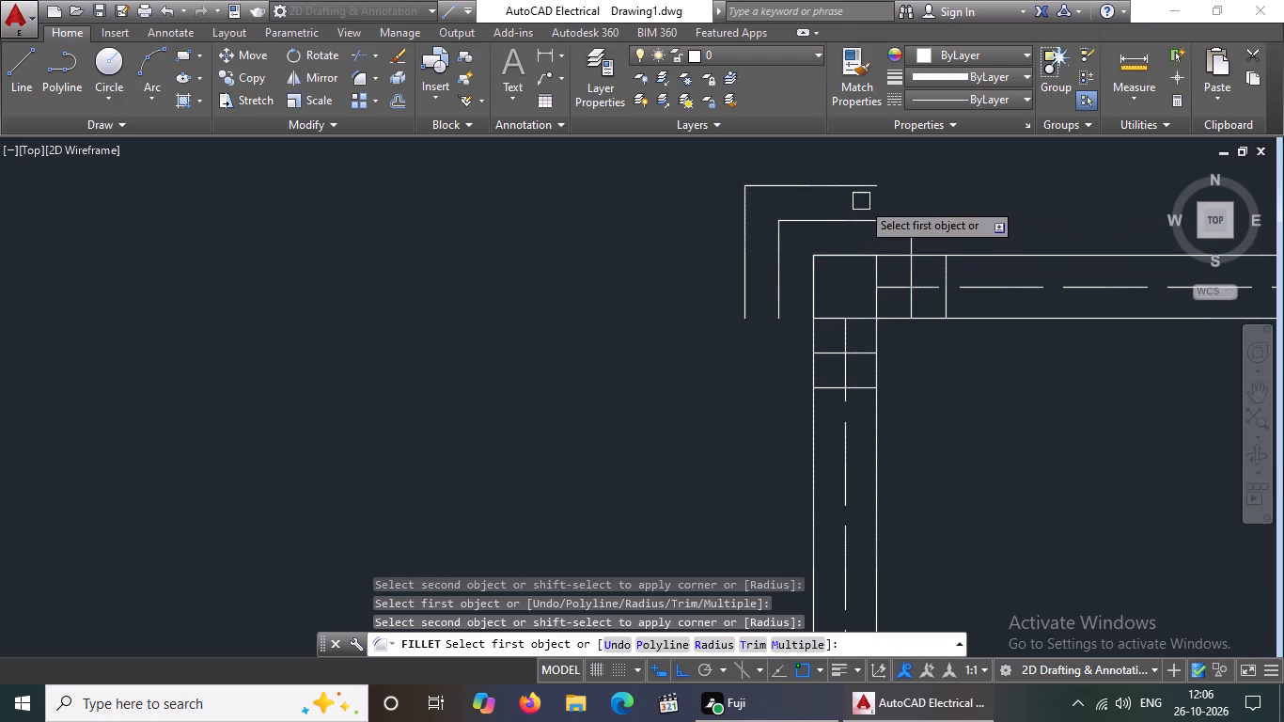
left_click(864, 184)
left_click(947, 267)
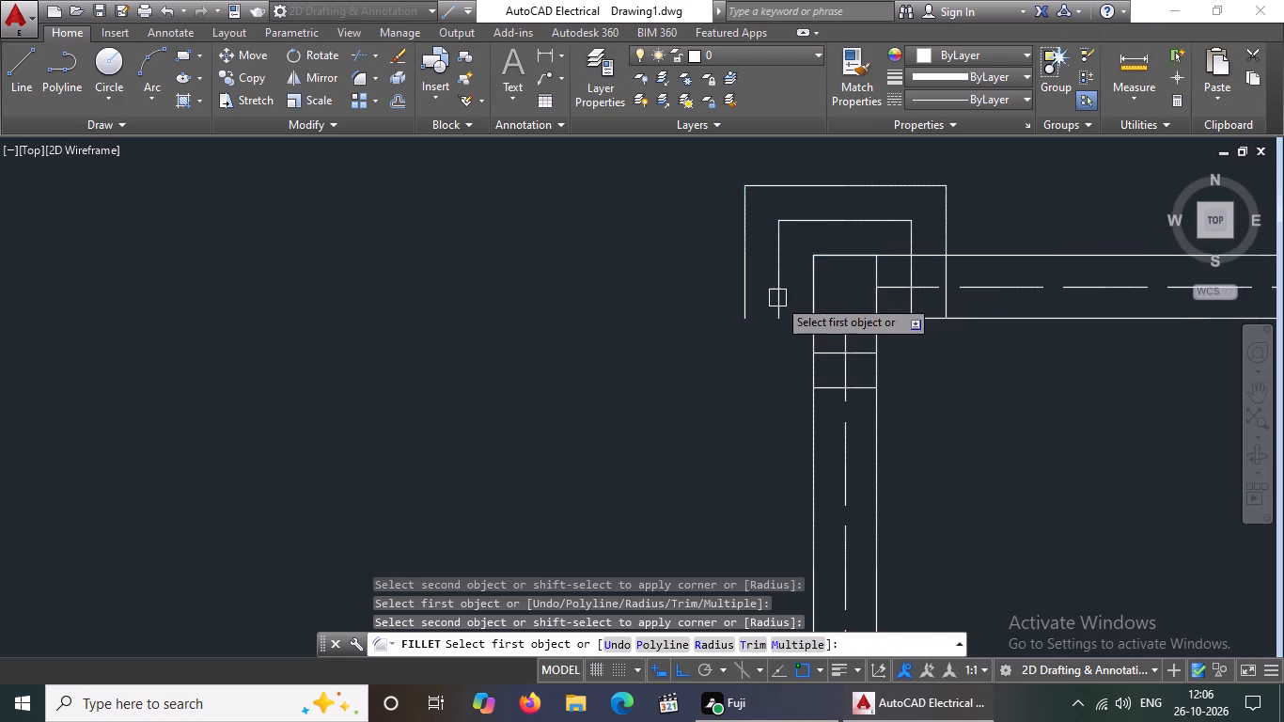
left_click(778, 292)
left_click(830, 350)
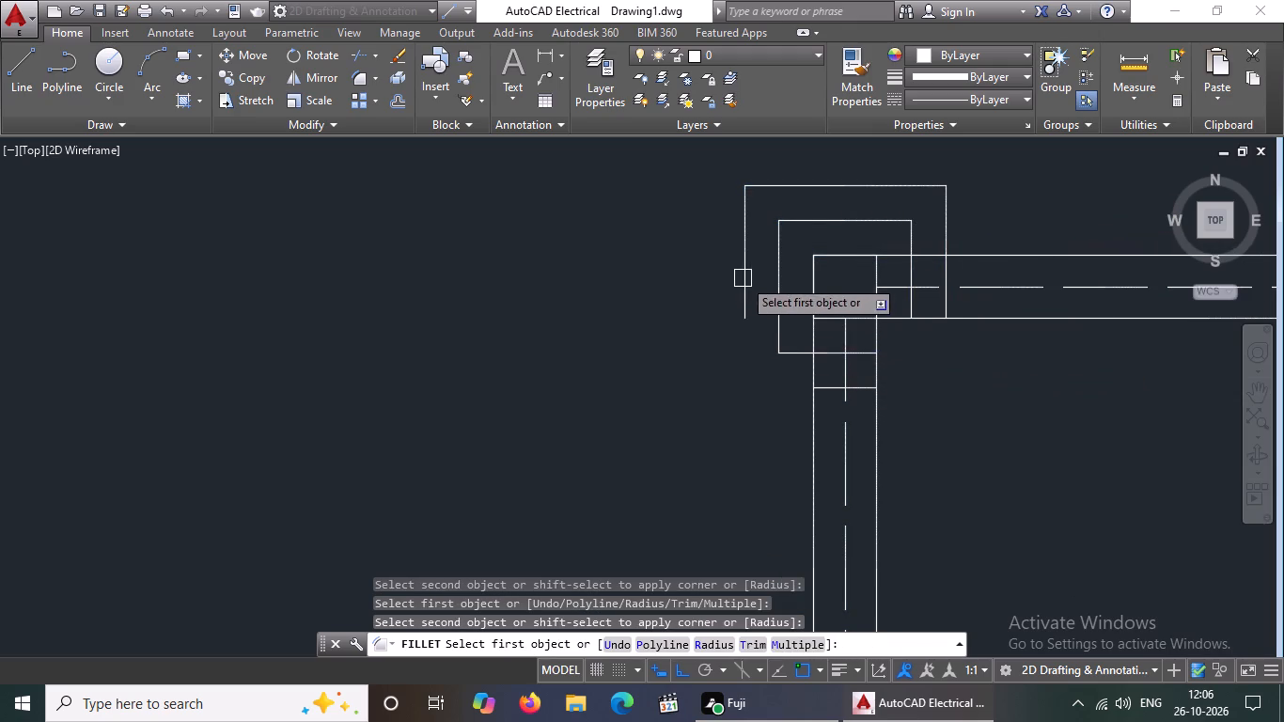
left_click(744, 278)
left_click(827, 380)
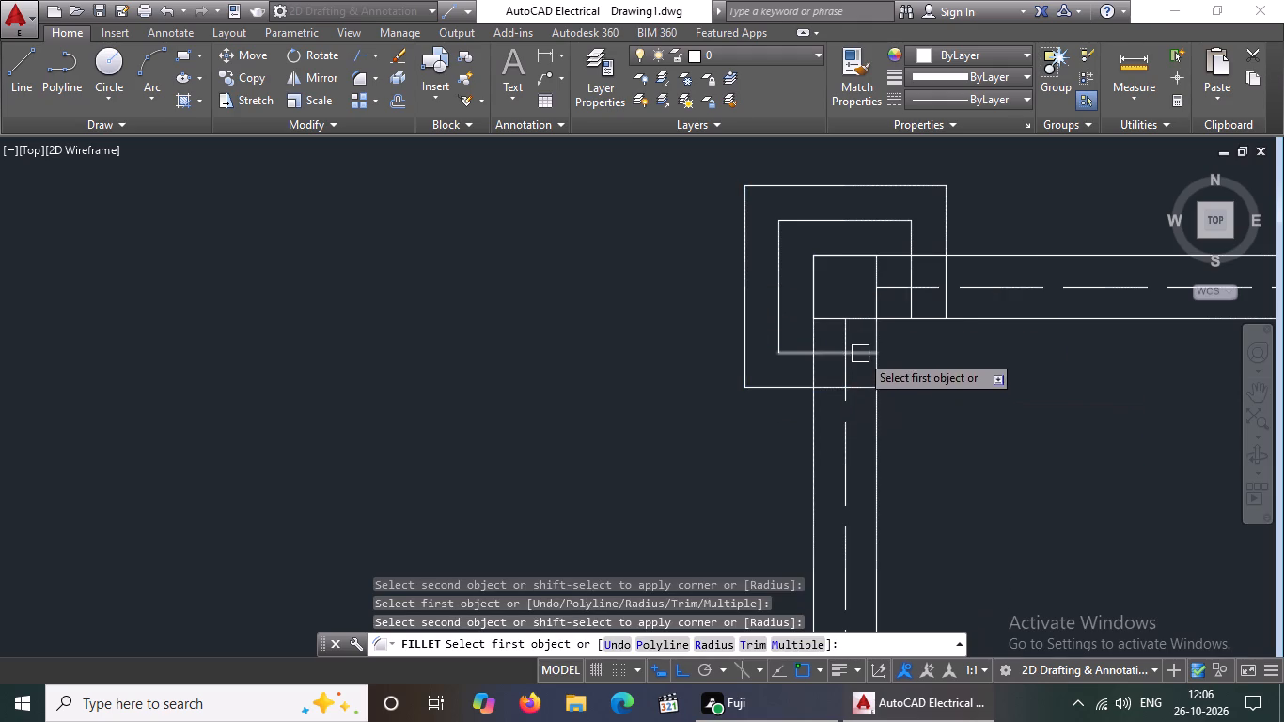
left_click_drag(860, 352, 879, 338)
left_click(914, 303)
left_click_drag(860, 382, 872, 378)
left_click(947, 303)
Fillet the upper-left and upper-right corners of both offset outlines around the top row's second column square at radius 0.
scroll(816, 343, "down", 5)
scroll(911, 322, "up", 5)
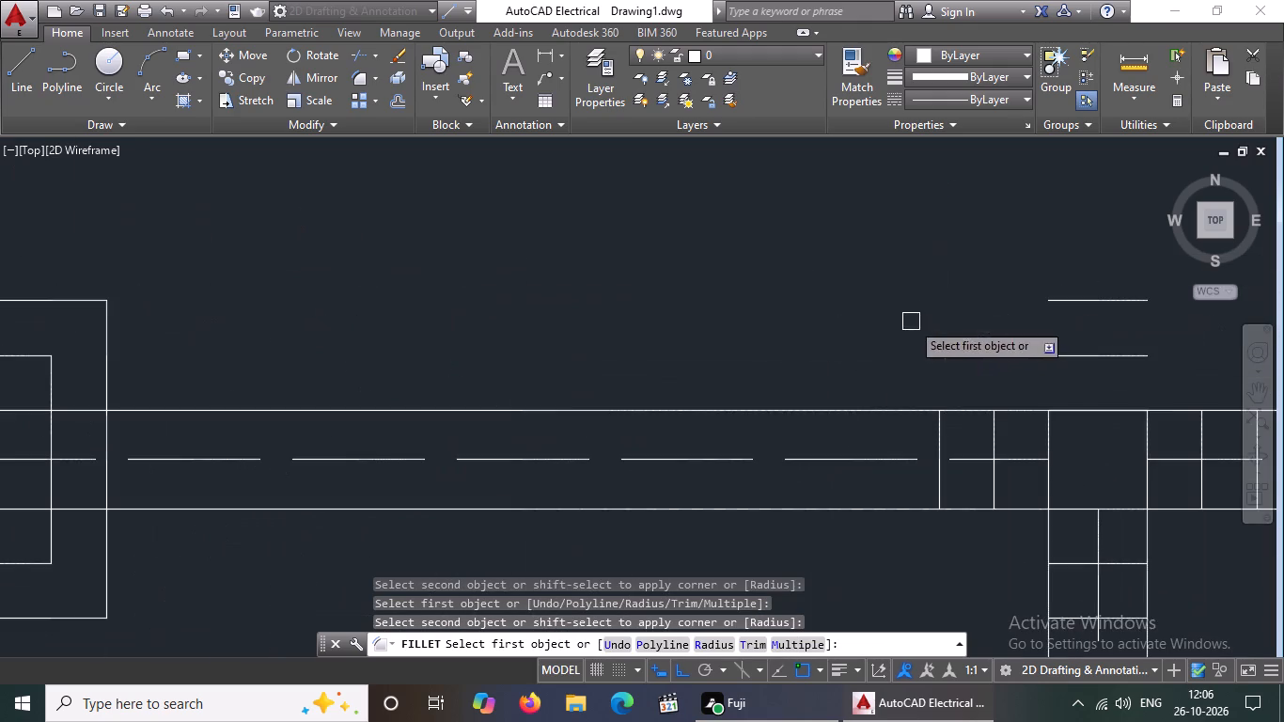
scroll(1044, 378, "down", 4)
scroll(1263, 422, "up", 3)
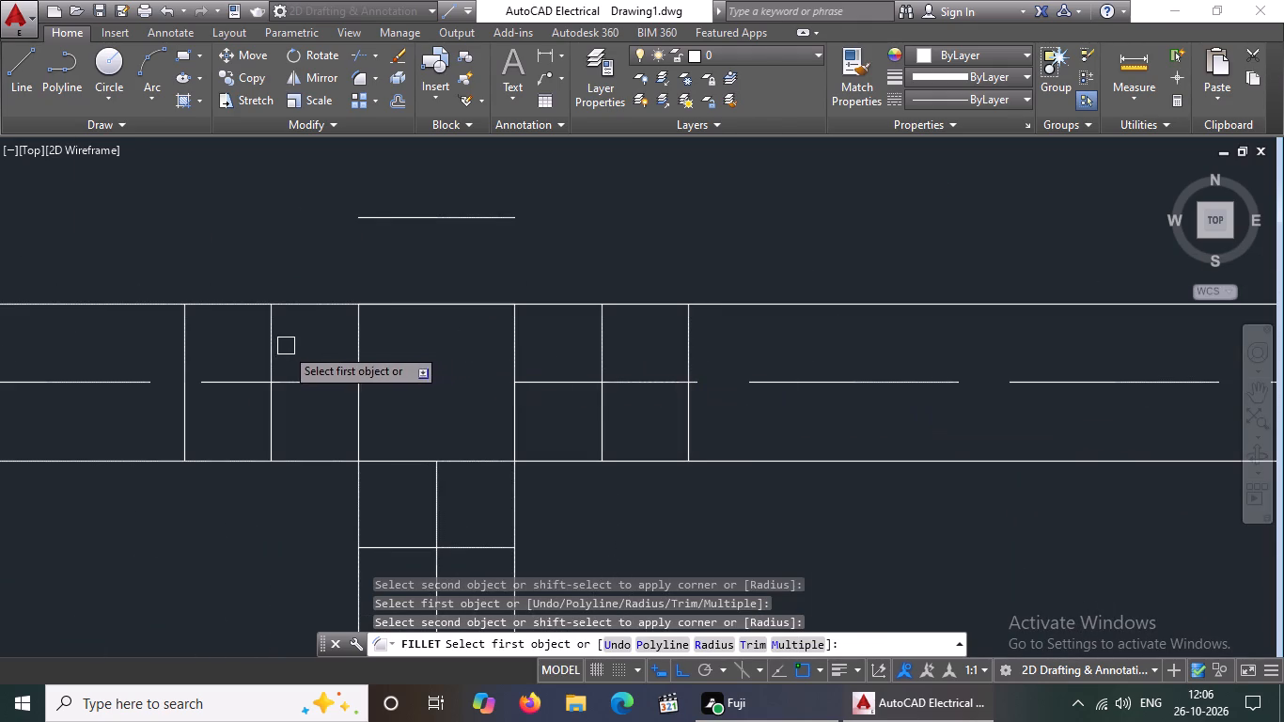
left_click_drag(273, 350, 290, 324)
left_click(399, 219)
scroll(416, 244, "down", 3)
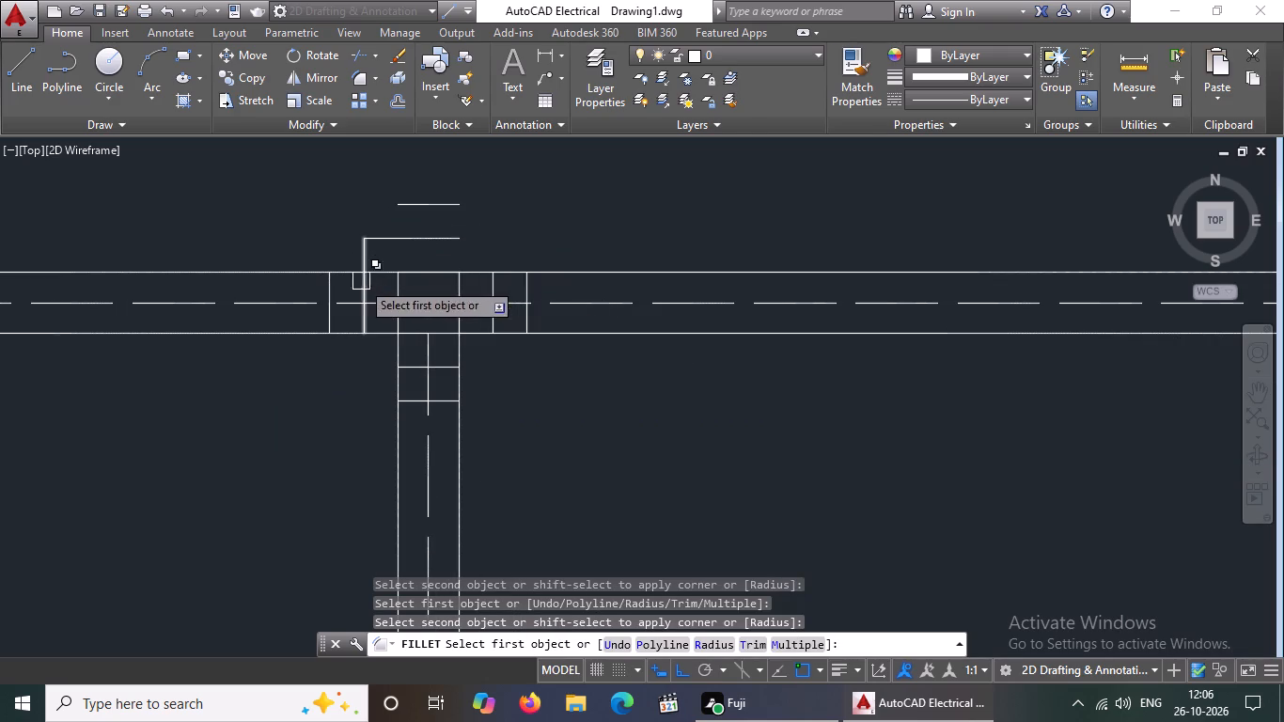
left_click(332, 289)
left_click(420, 199)
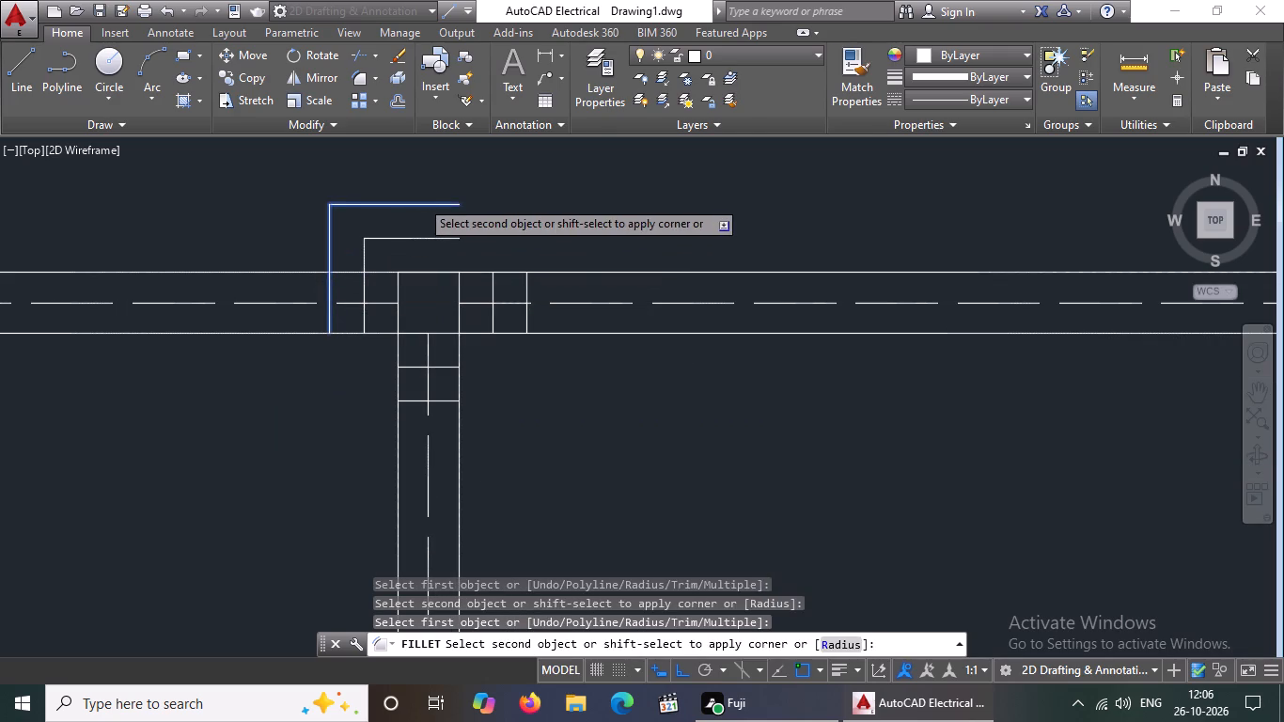
left_click(493, 289)
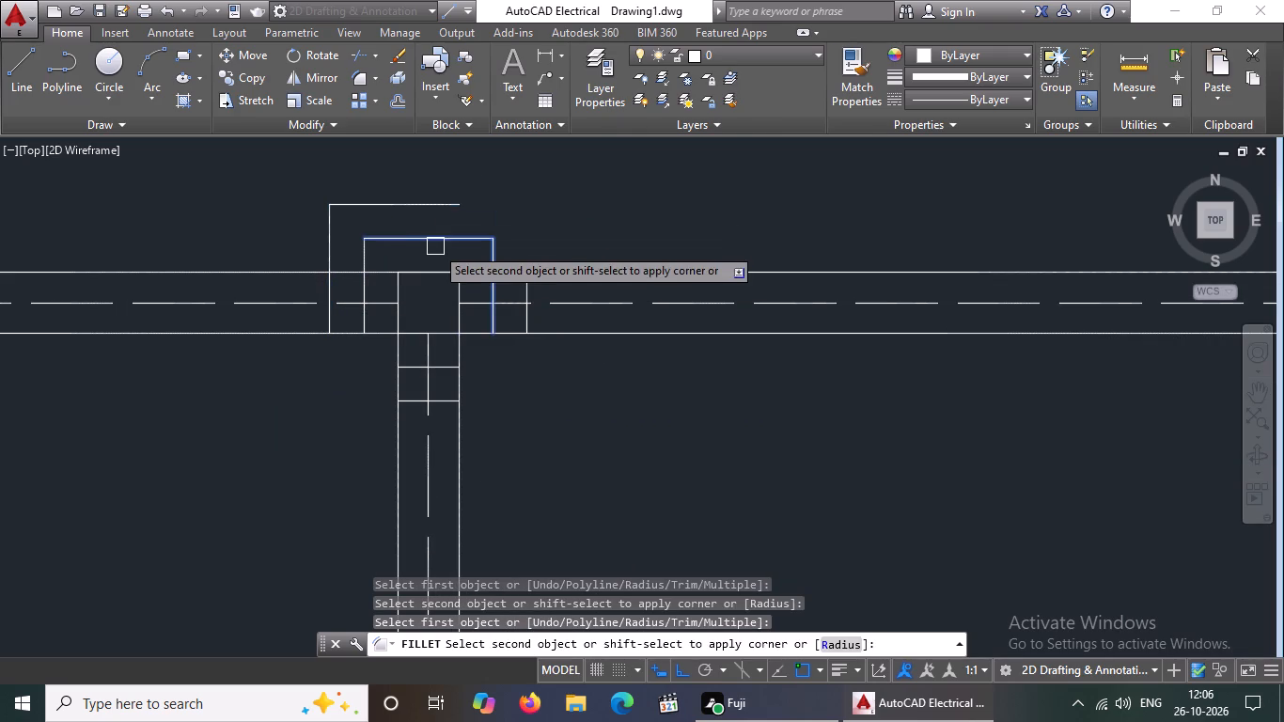
left_click(437, 243)
left_click(451, 209)
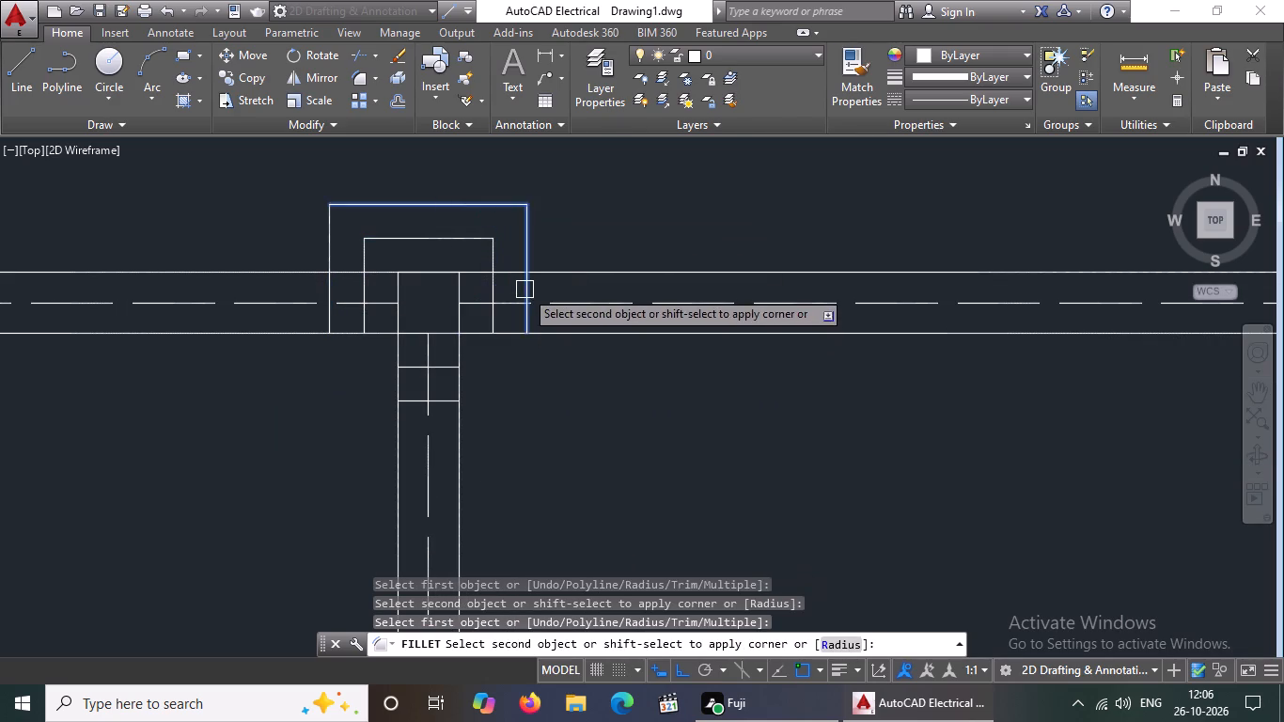
left_click(525, 289)
Fillet the lower-left and lower-right corners of both offset outlines around the top row's second column square at radius 0.
scroll(361, 332, "up", 1)
left_click_drag(366, 307, 369, 316)
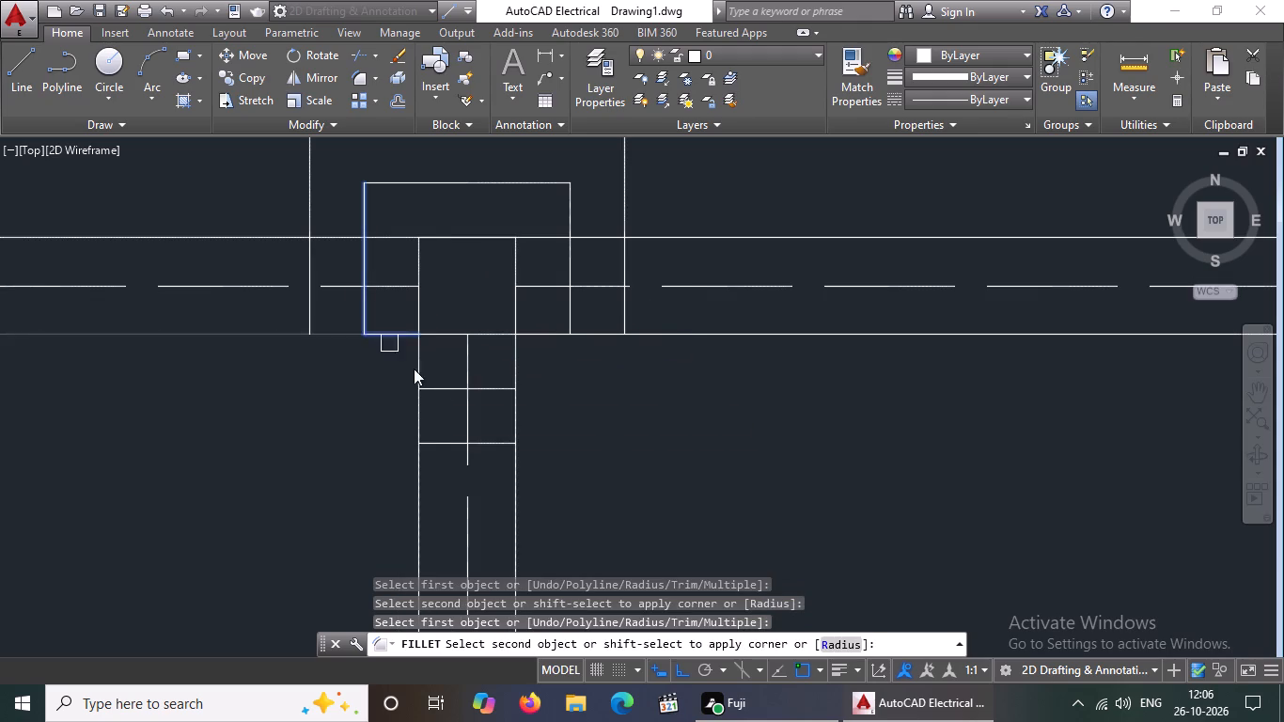
left_click(444, 392)
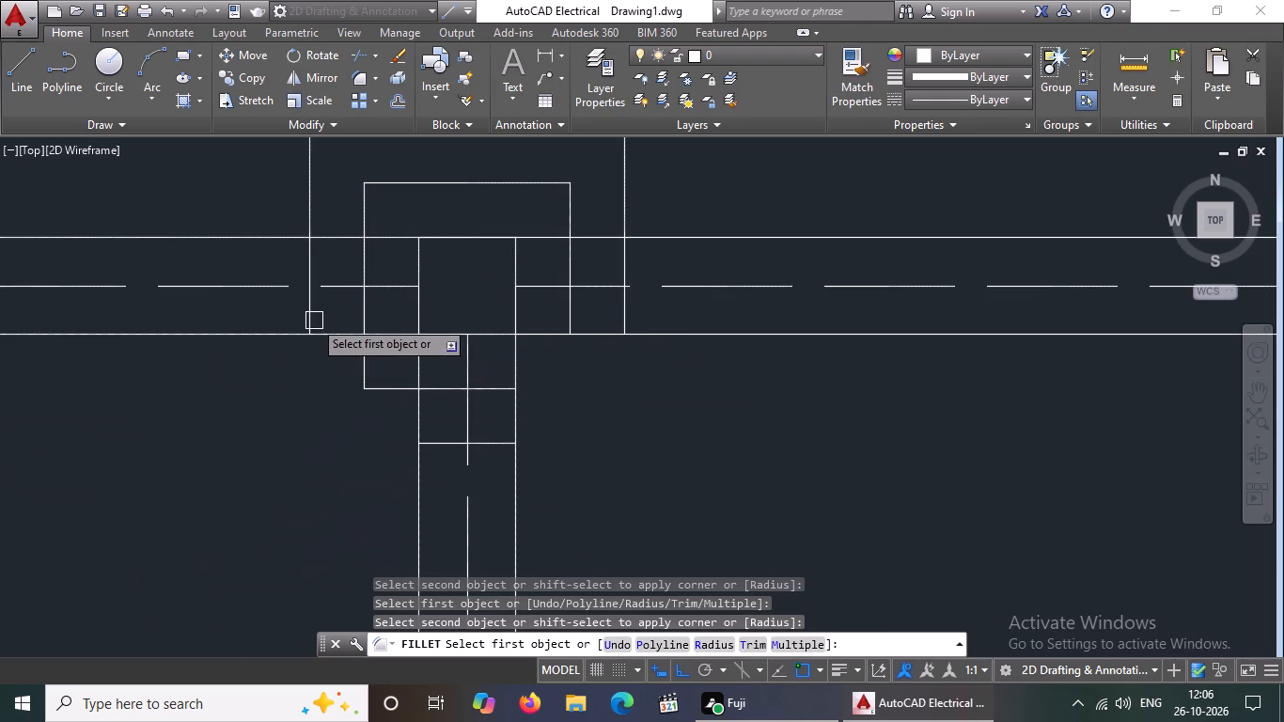
left_click(313, 319)
left_click(440, 436)
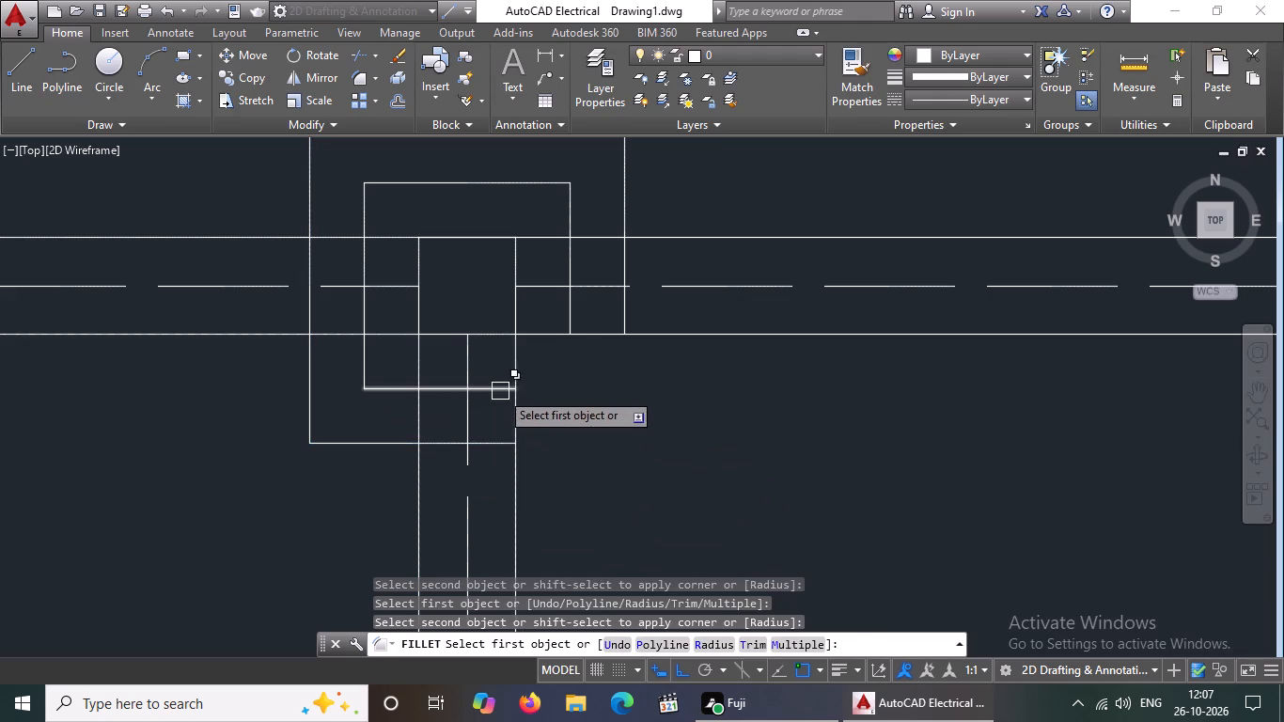
left_click(498, 391)
left_click(570, 309)
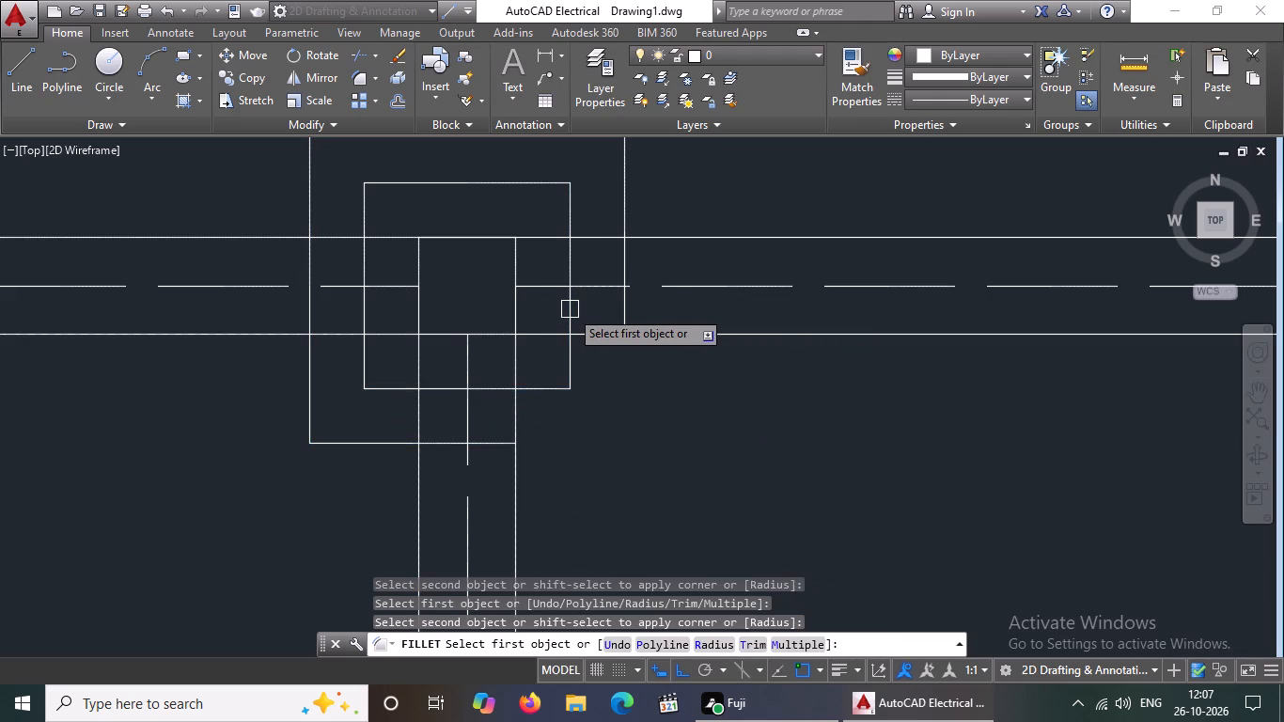
left_click(496, 440)
left_click(621, 321)
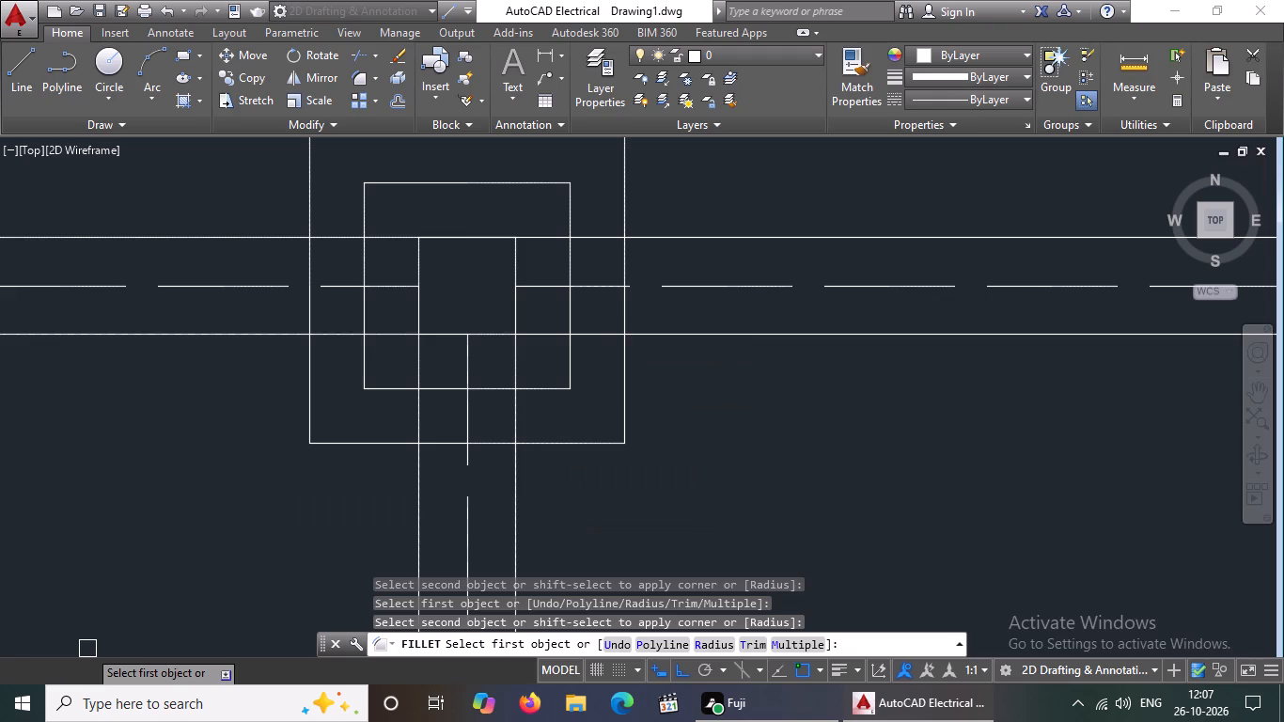
Fillet the upper-left corners of both offset outlines around the top row's third column square at radius 0.
scroll(85, 661, "down", 3)
scroll(634, 349, "down", 3)
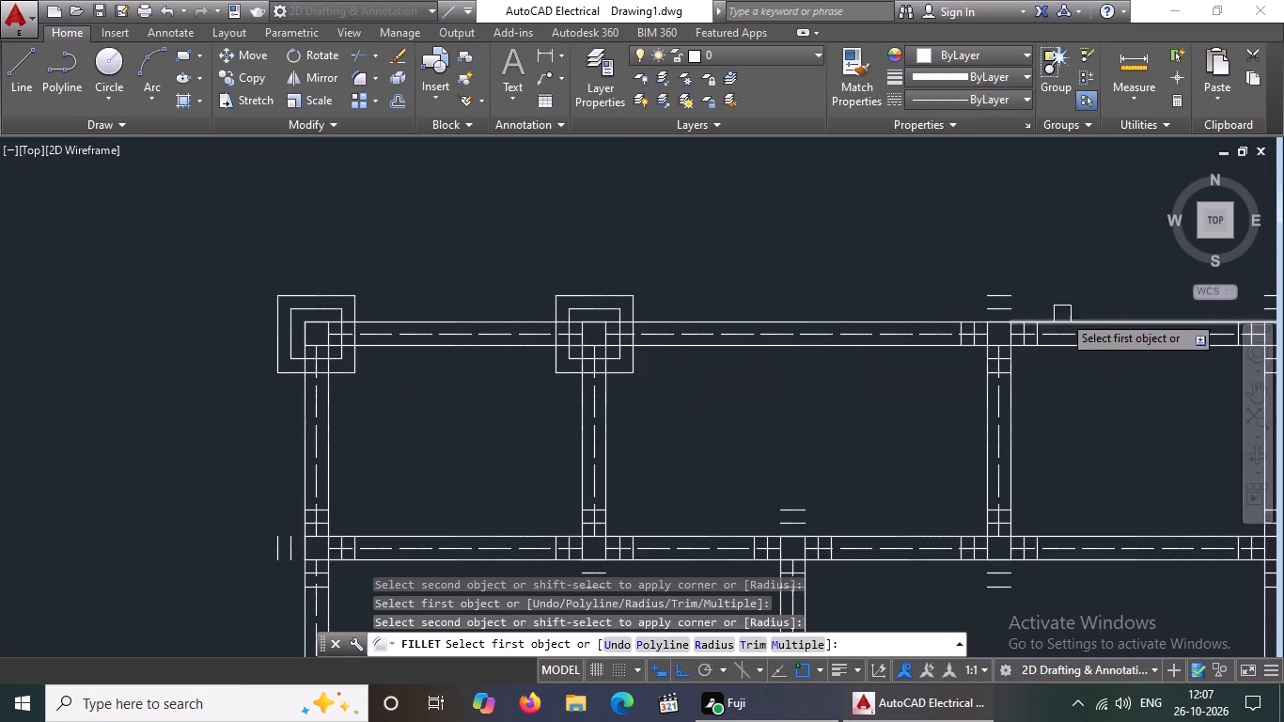
middle_click_drag(1061, 314, 913, 392)
scroll(844, 373, "up", 2)
scroll(791, 457, "up", 3)
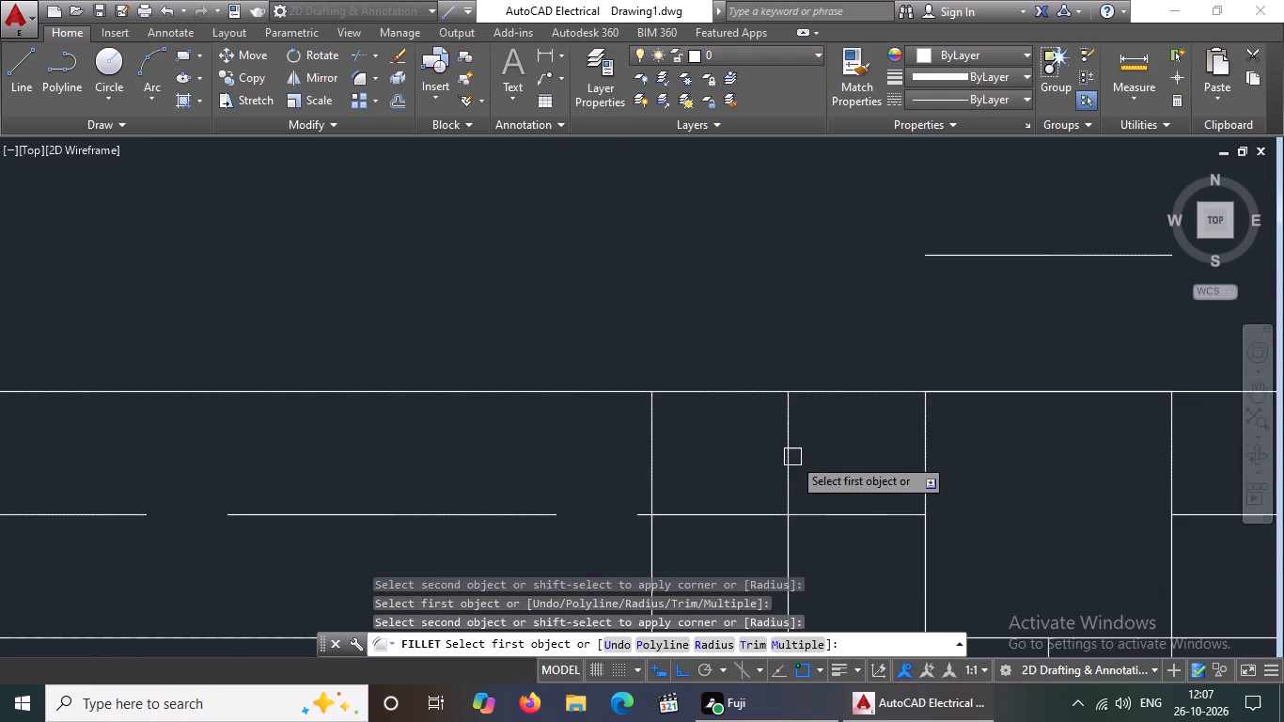
left_click_drag(791, 457, 825, 429)
left_click(995, 254)
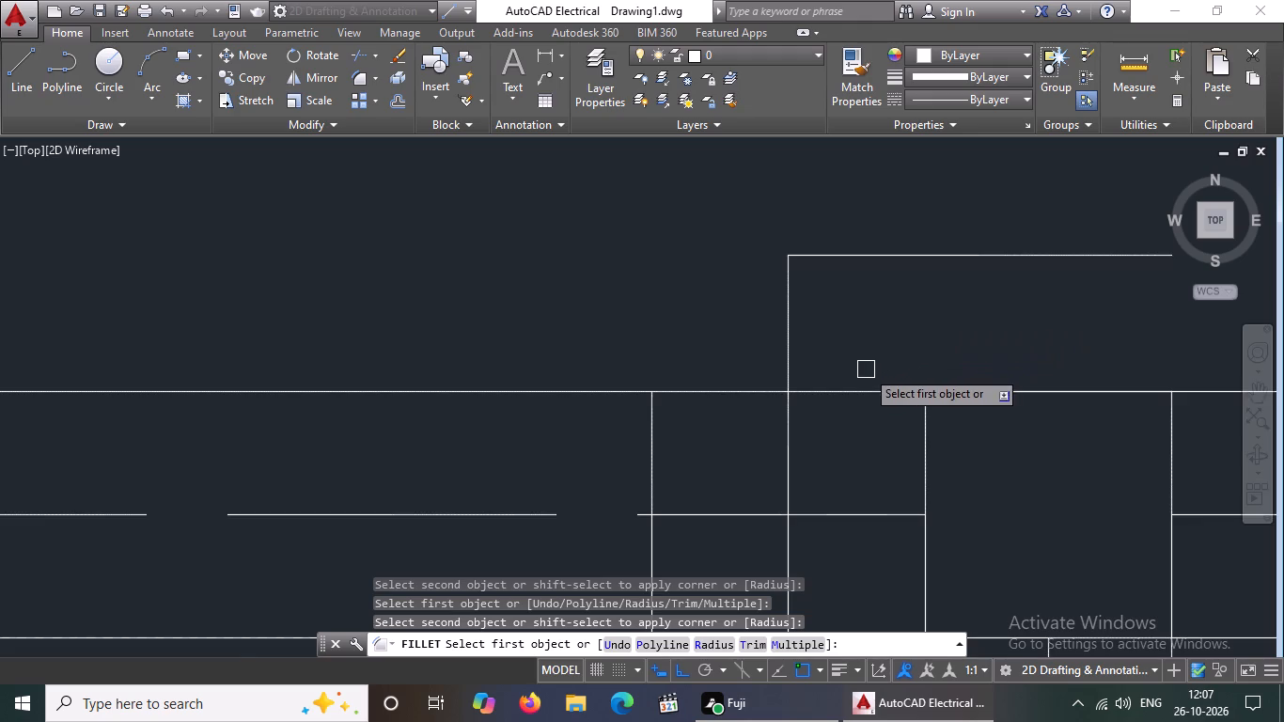
scroll(866, 369, "down", 4)
scroll(847, 381, "up", 3)
left_click(789, 398)
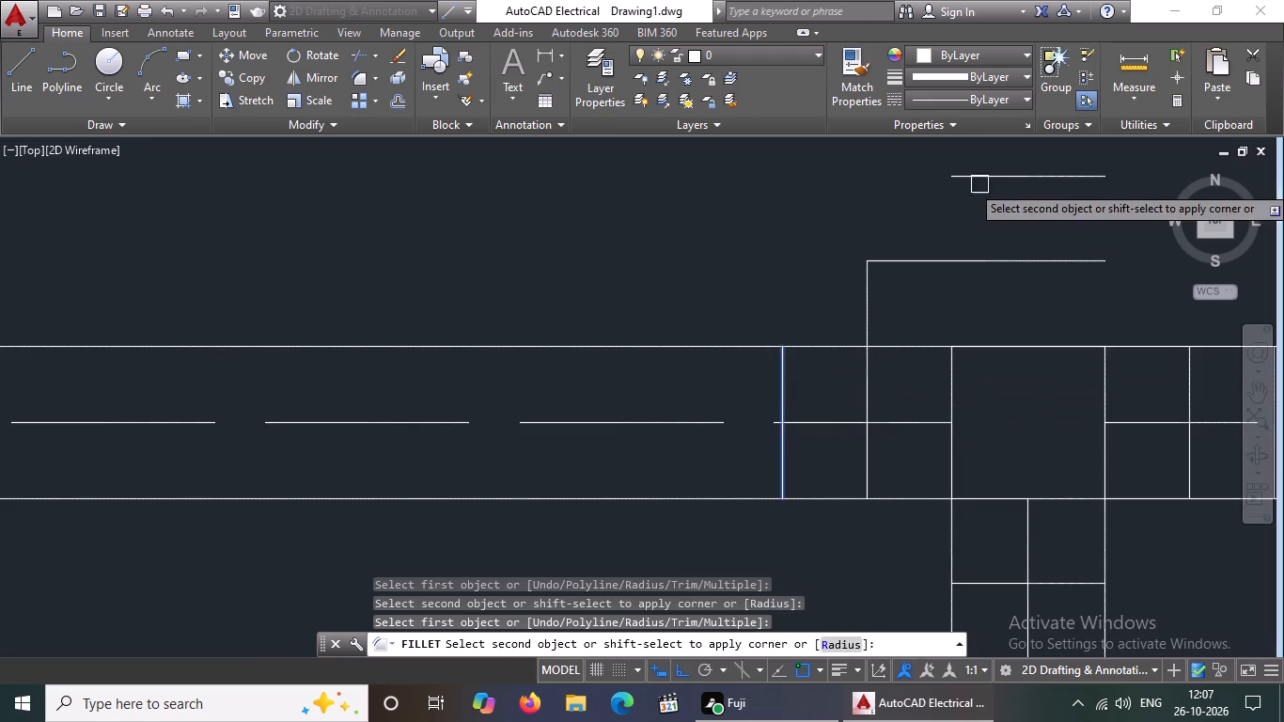
left_click(984, 177)
Fillet the upper-right corners of both offset outlines around the top row's third column square at radius 0.
scroll(888, 269, "down", 4)
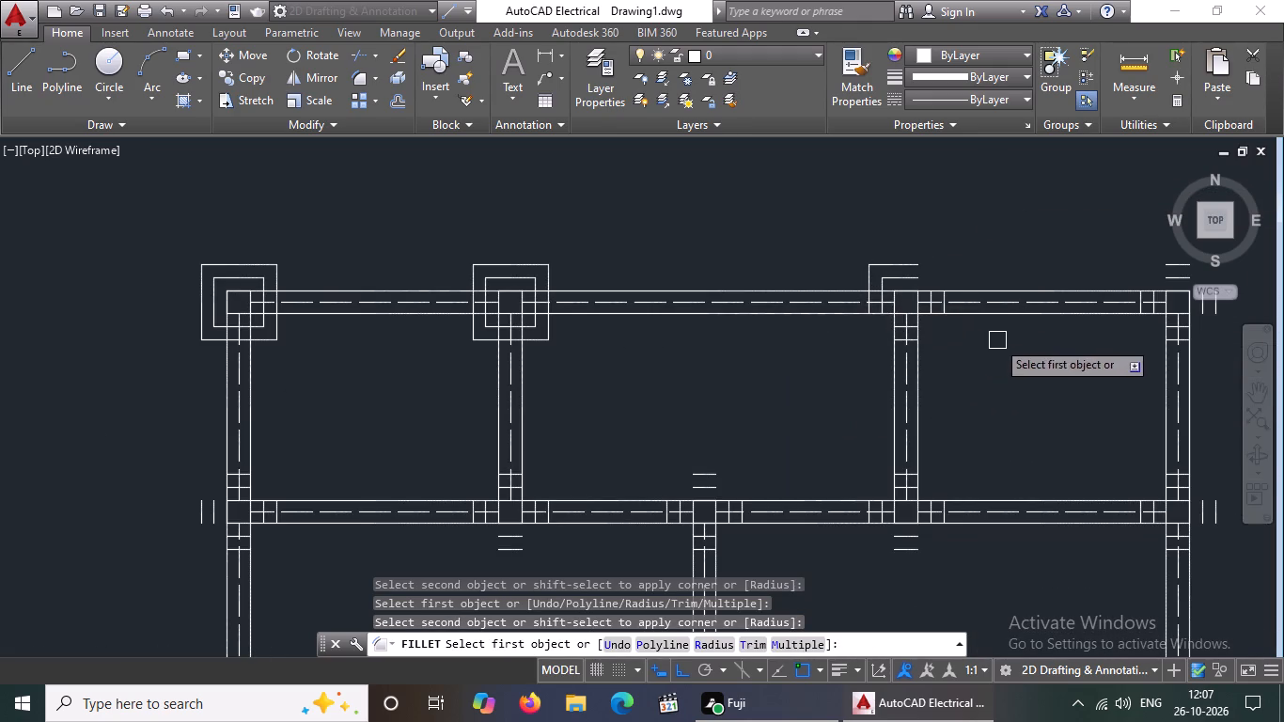
scroll(957, 295, "up", 3)
left_click(840, 305)
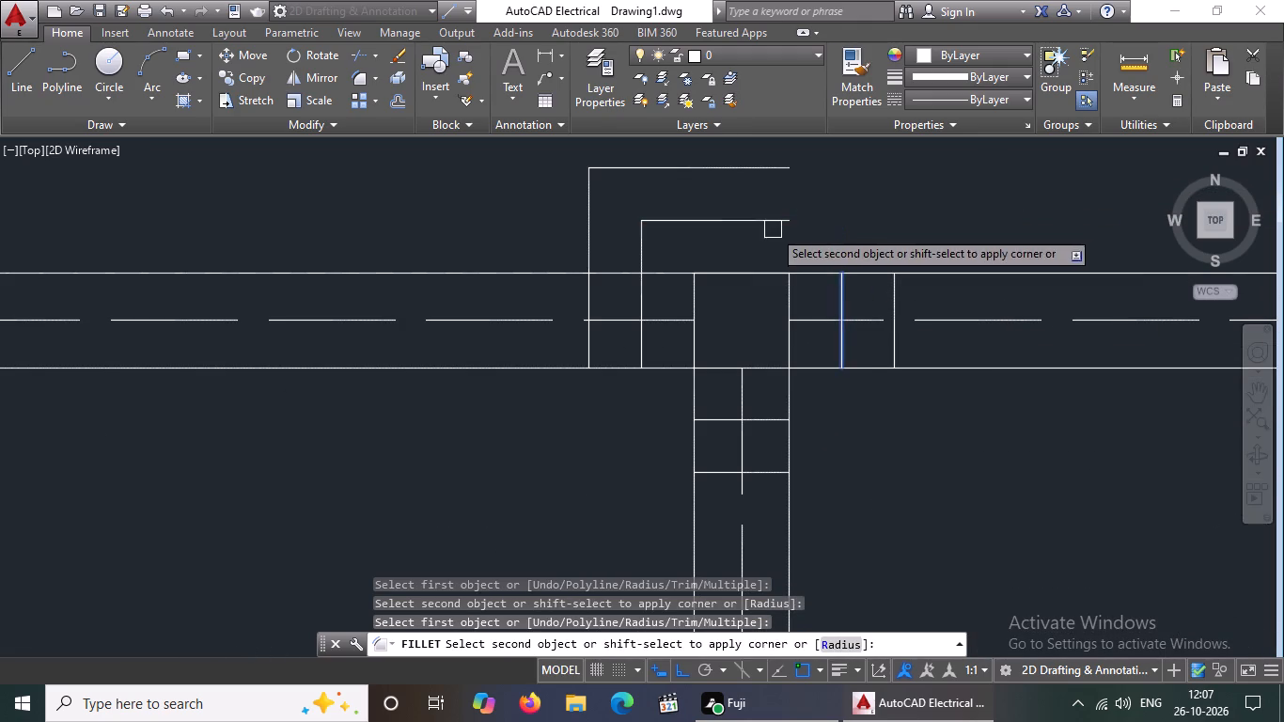
left_click(773, 217)
left_click(889, 291)
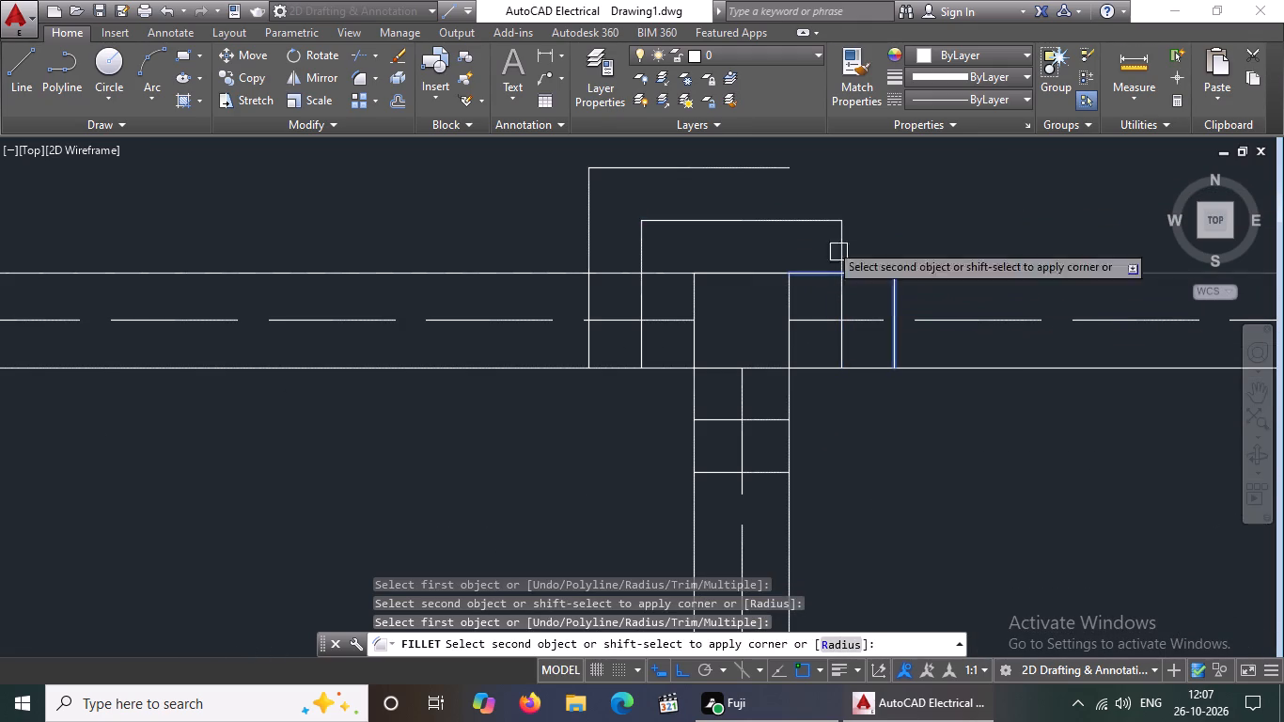
left_click(773, 168)
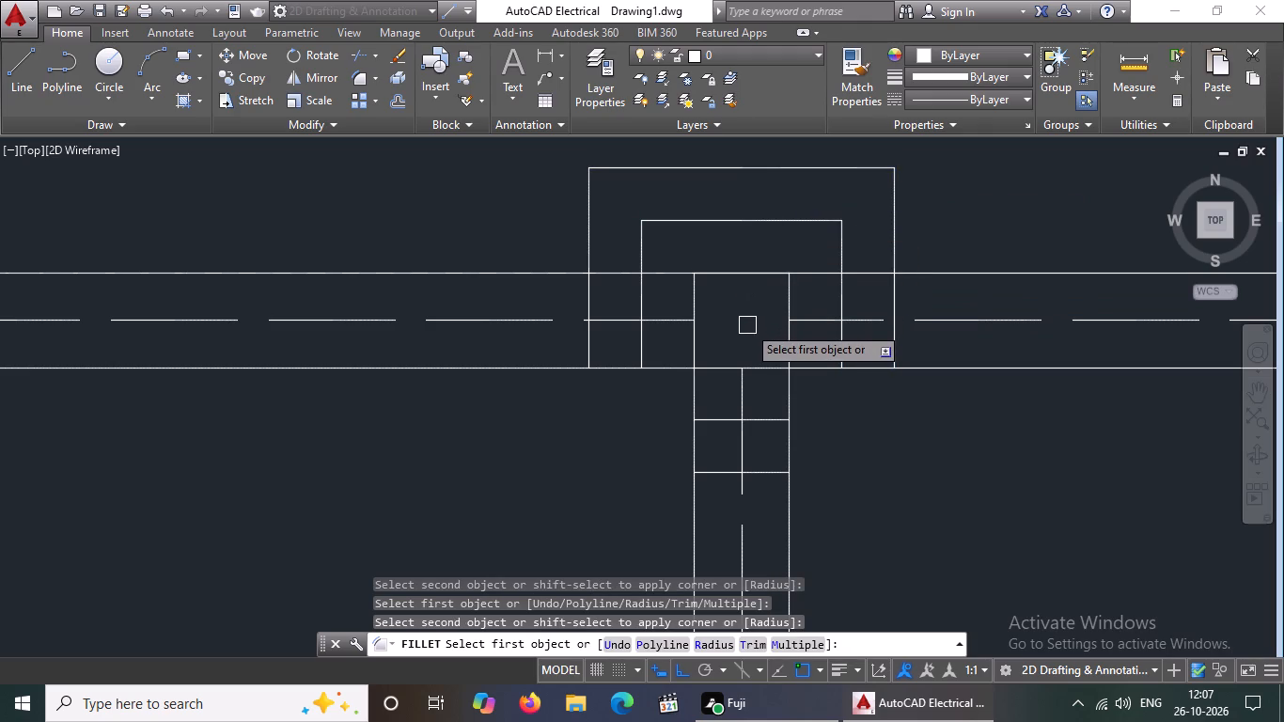
Fillet the lower-left and lower-right corners of both offset outlines around the top row's third column square at radius 0.
left_click(644, 342)
left_click(712, 417)
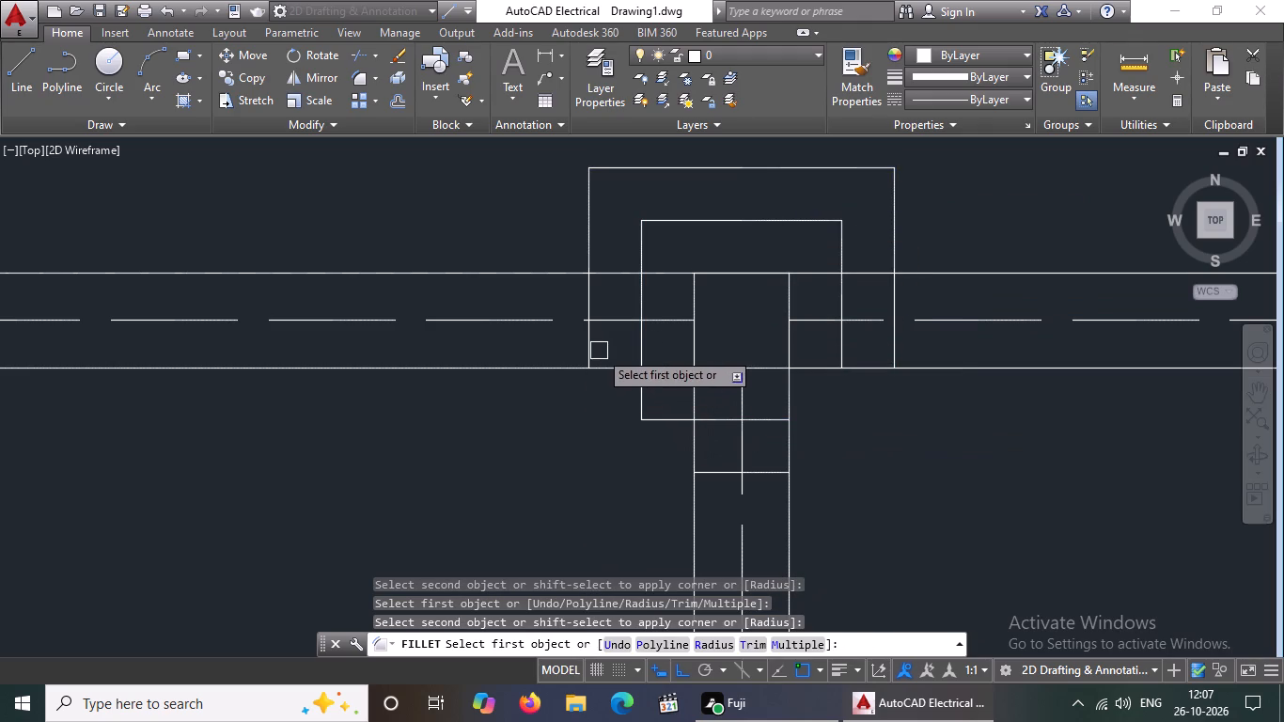
left_click(597, 351)
left_click(713, 467)
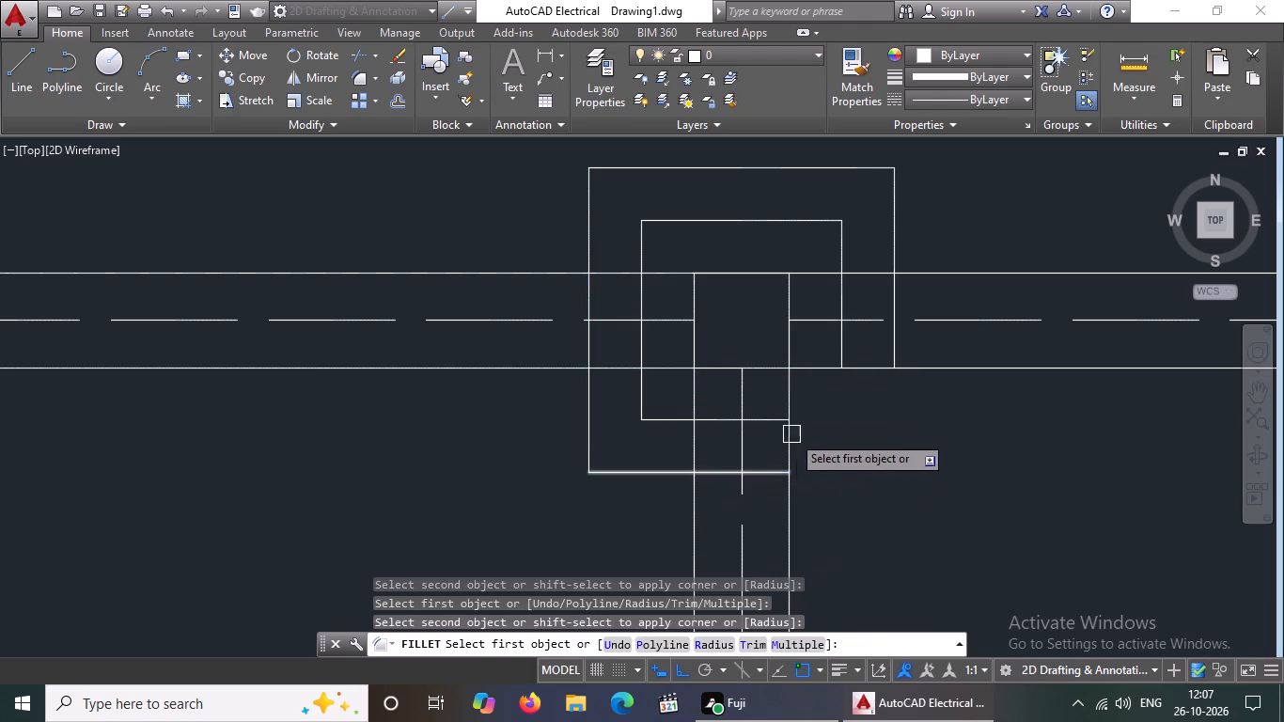
left_click(761, 423)
left_click(843, 352)
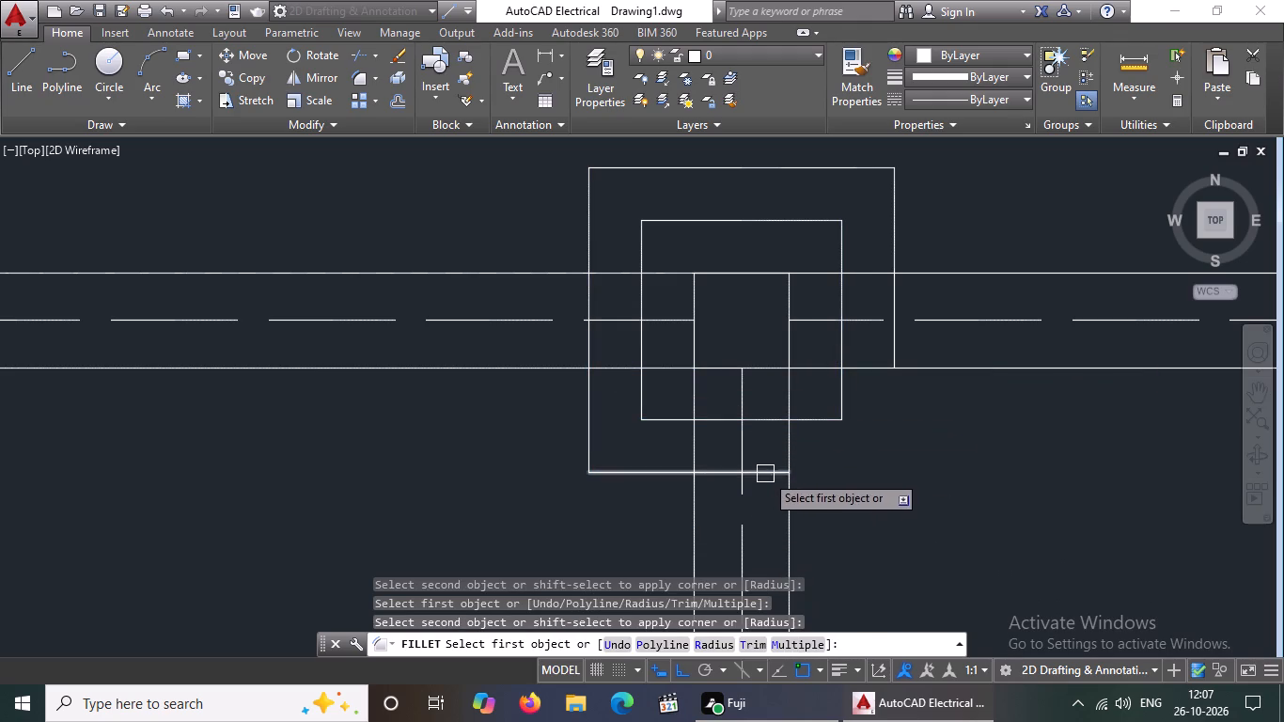
left_click(766, 473)
left_click(894, 345)
Fillet the upper-left and upper-right corners of both offset outlines around the top row's fourth column square at radius 0.
scroll(759, 473, "down", 3)
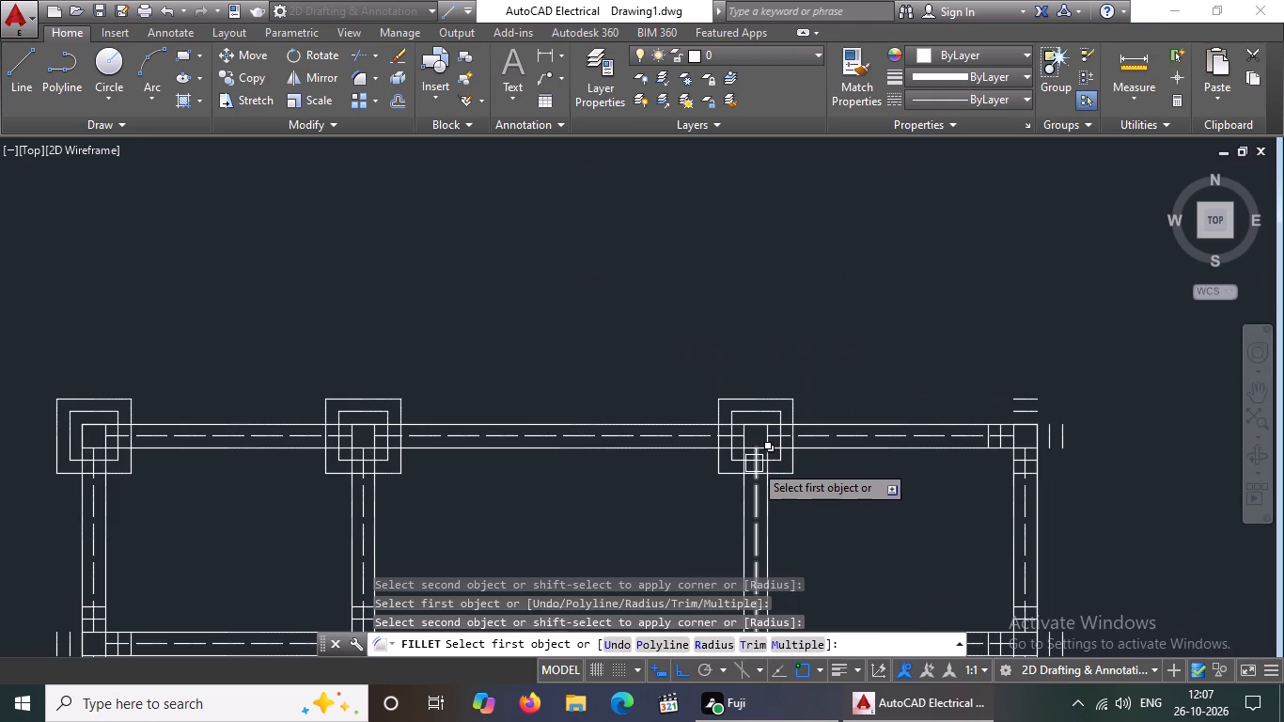
scroll(1100, 473, "up", 3)
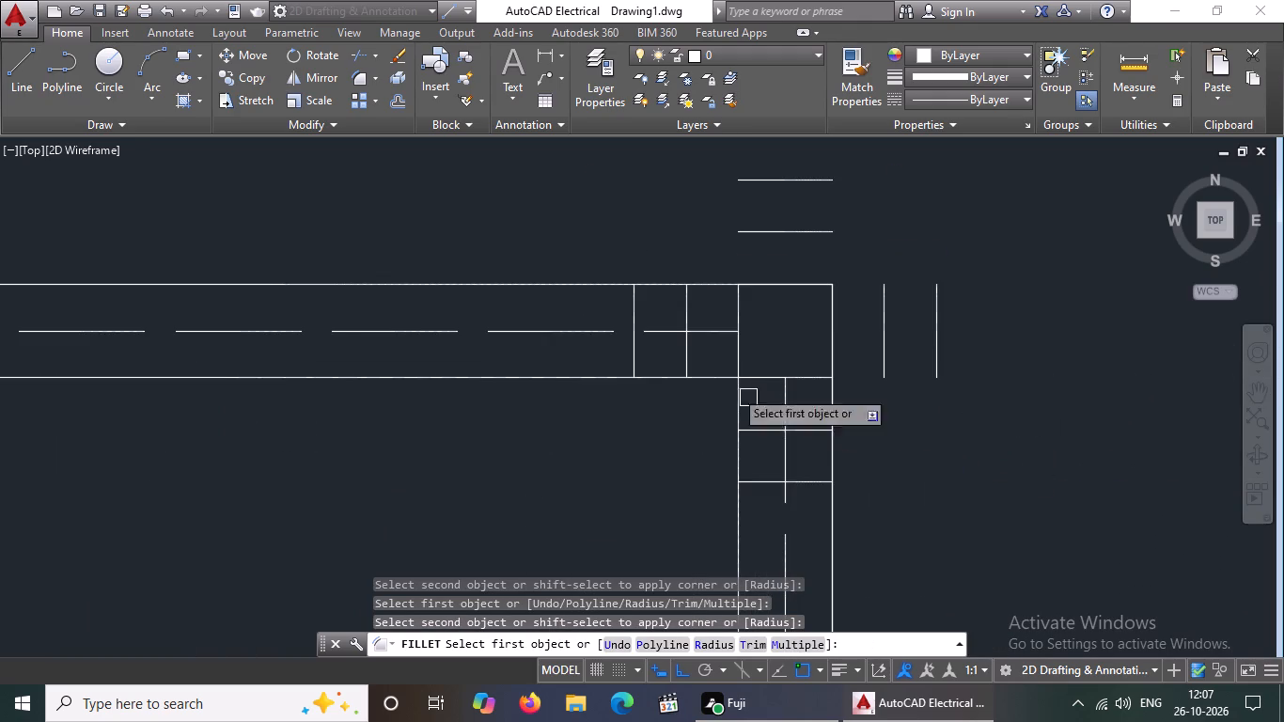
left_click_drag(693, 316, 697, 304)
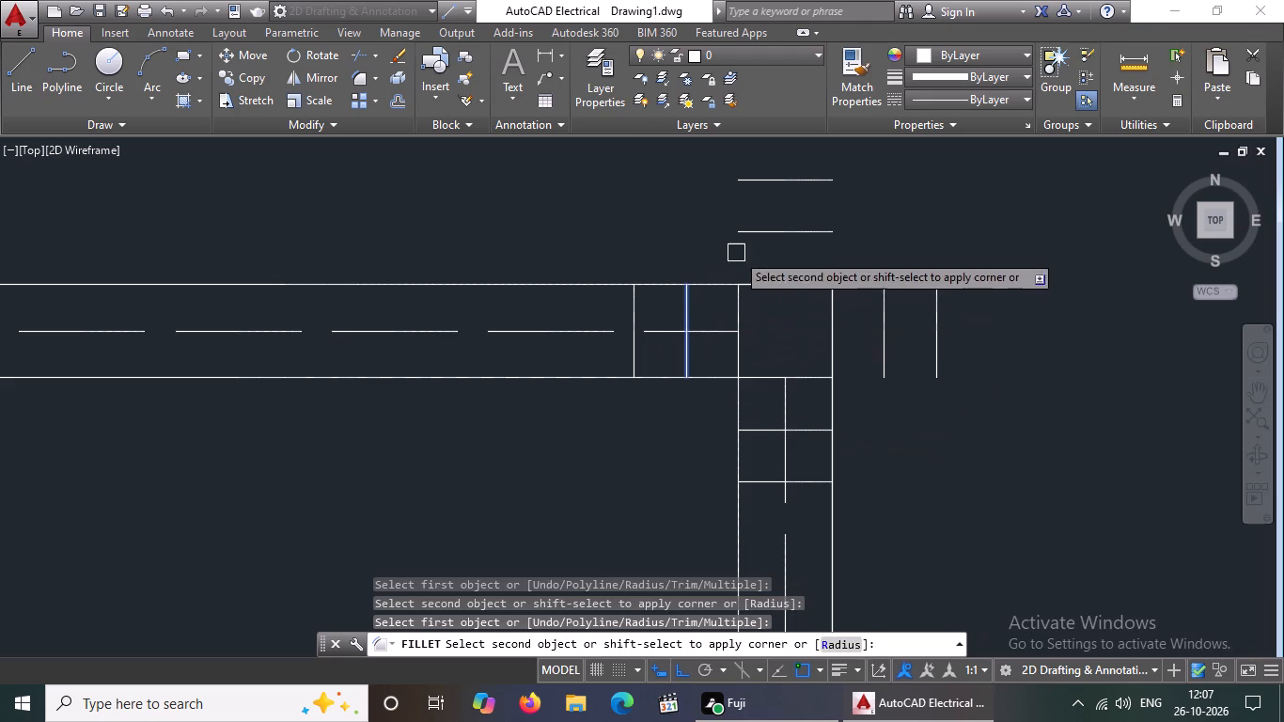
left_click(750, 237)
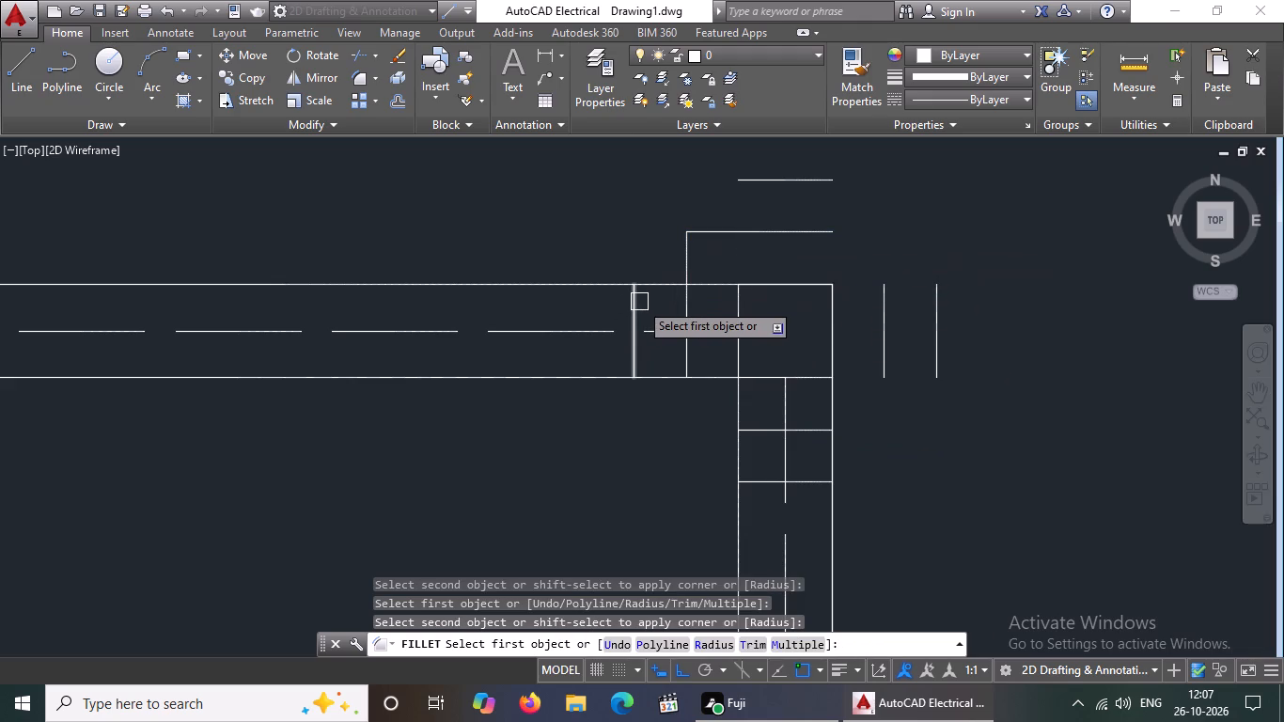
left_click_drag(632, 312, 654, 274)
left_click(744, 184)
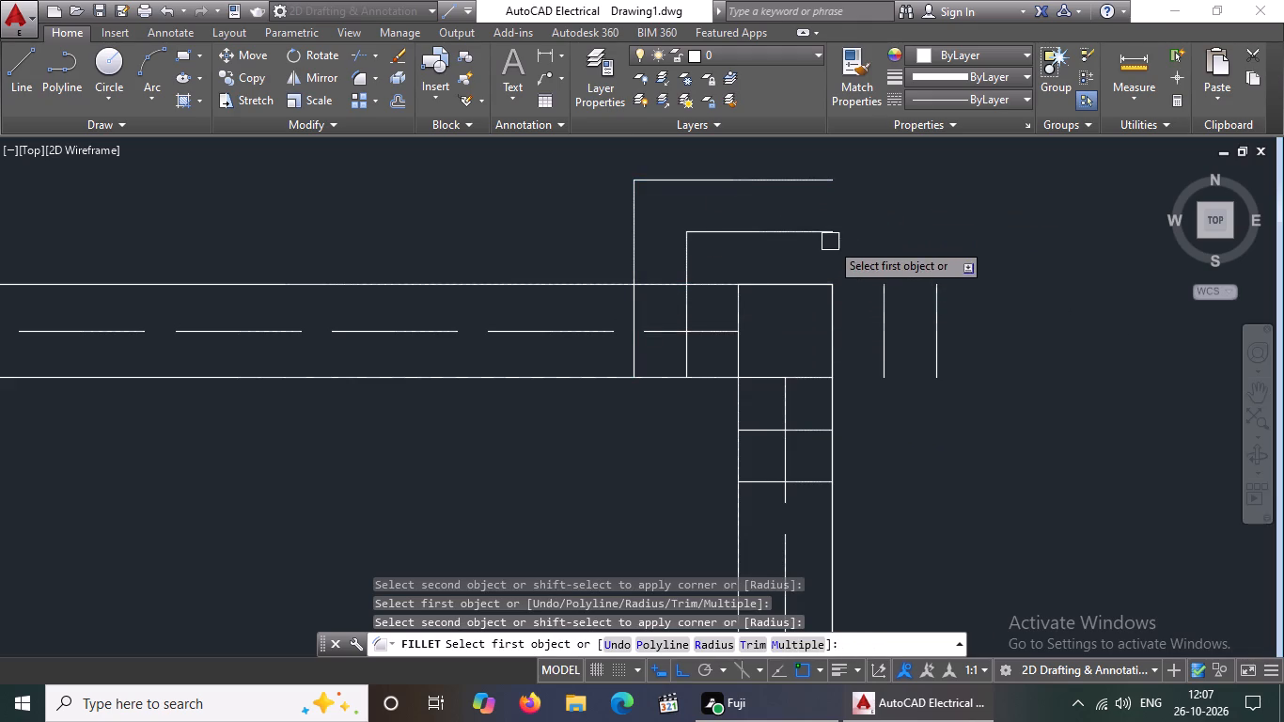
left_click(830, 236)
left_click(876, 315)
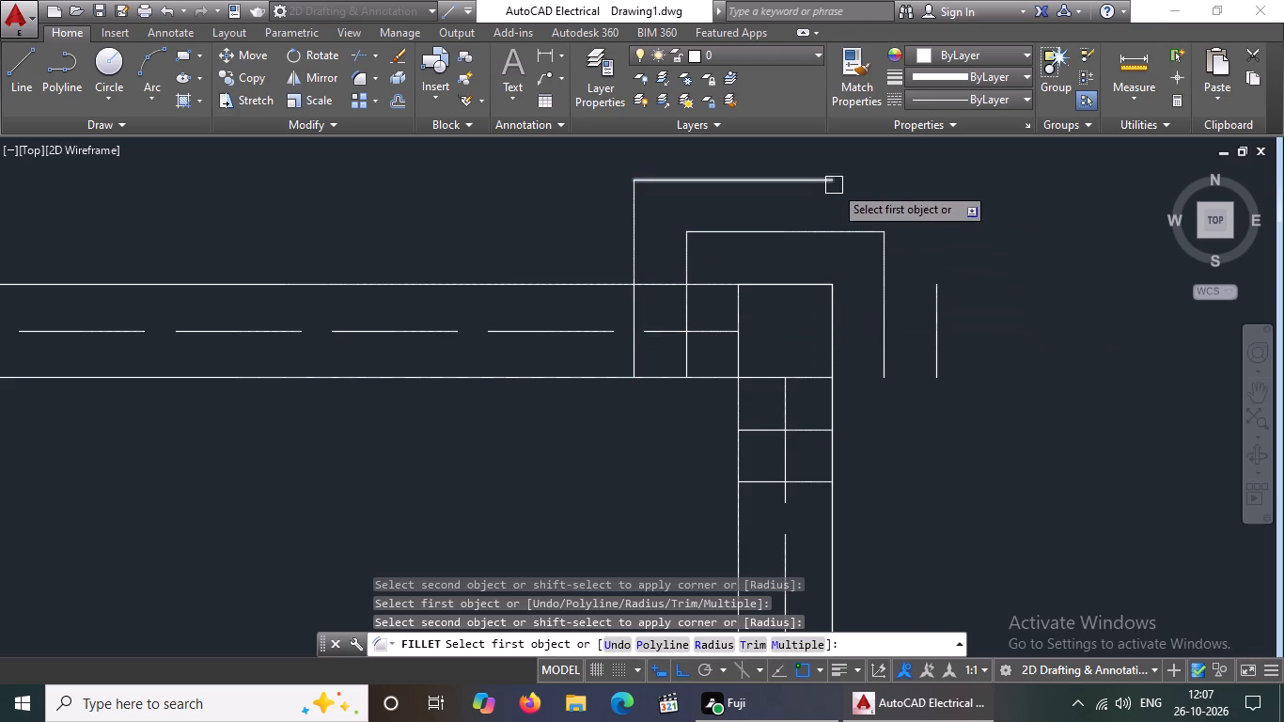
left_click(829, 180)
left_click(932, 292)
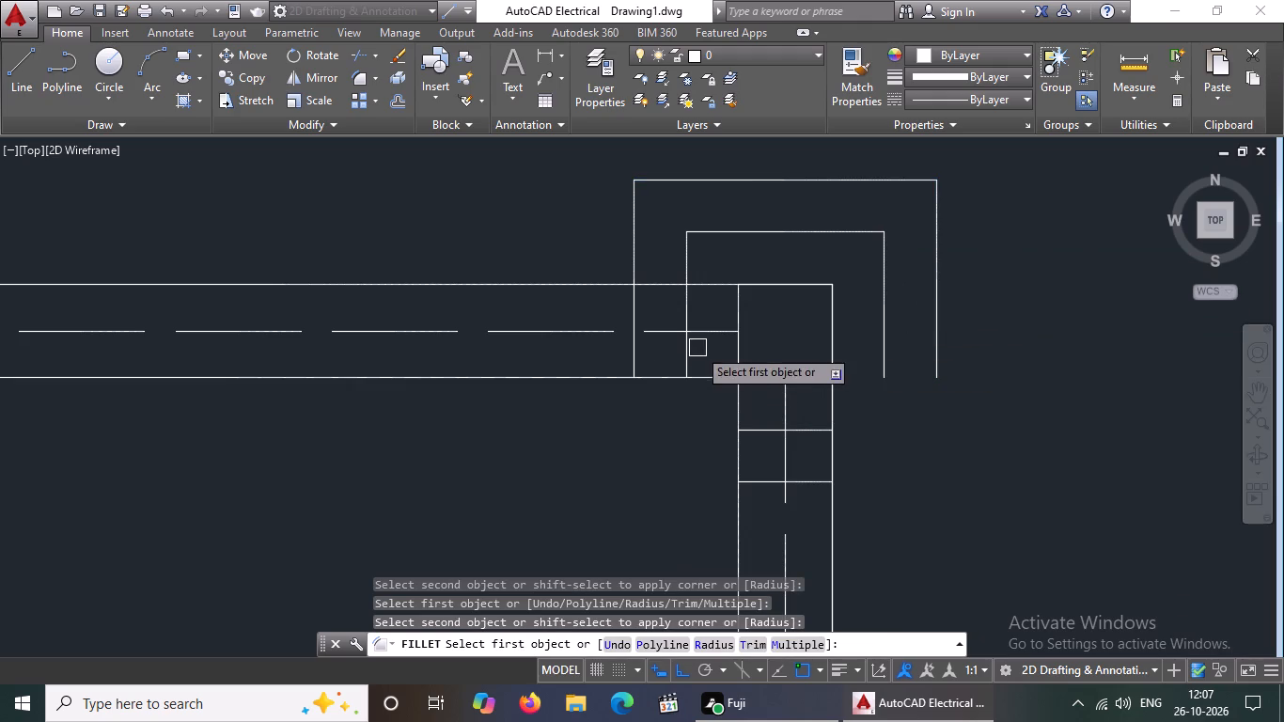
Fillet the lower-left and lower-right corners of both offset outlines around the top row's fourth column square at radius 0.
left_click(684, 355)
left_click(754, 429)
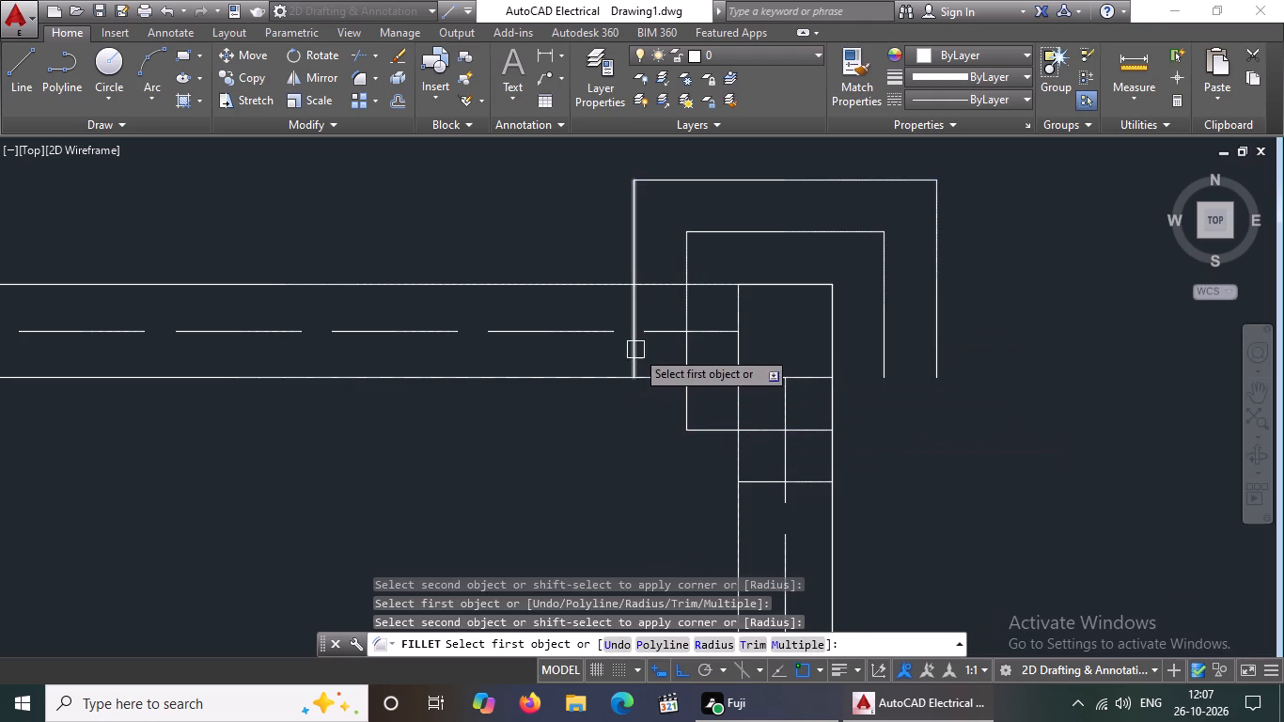
left_click_drag(635, 350, 635, 363)
left_click(755, 471)
left_click(754, 484)
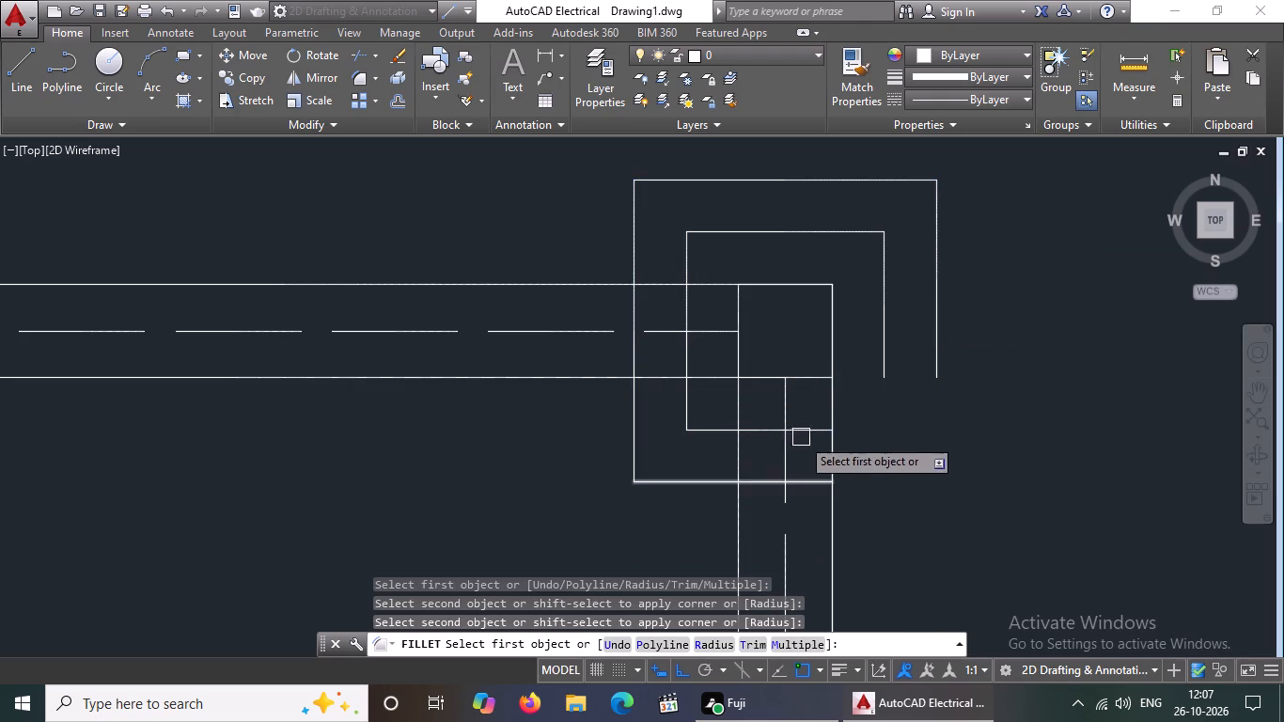
left_click_drag(805, 432, 814, 426)
left_click(887, 353)
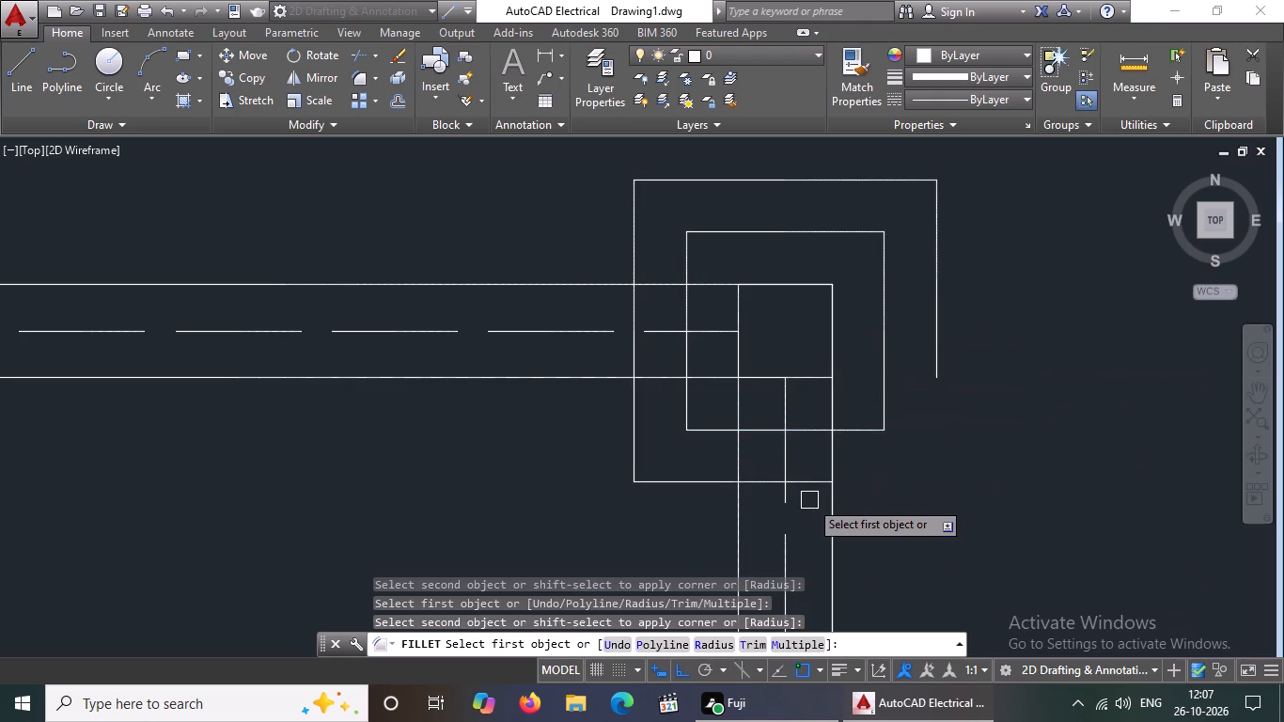
left_click(799, 477)
left_click(936, 353)
Fillet the upper-left and upper-right corners of both offset outlines around the second row's first column square at radius 0.
scroll(958, 342, "down", 4)
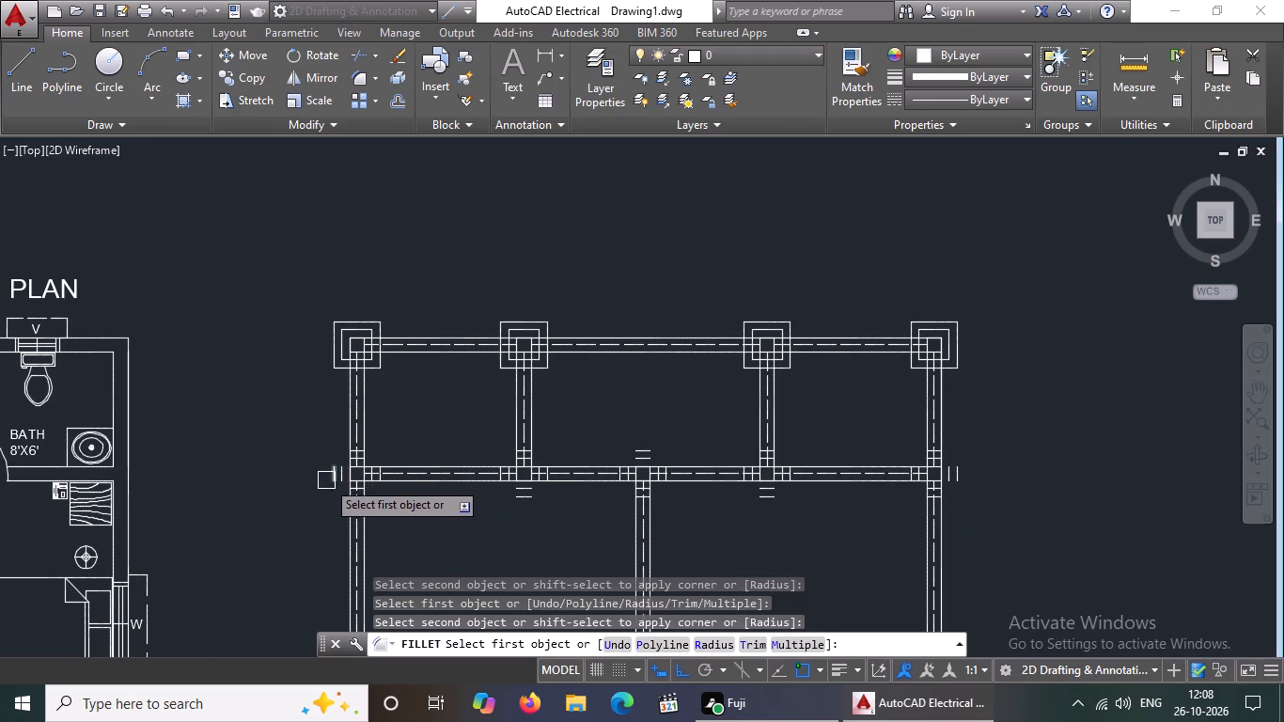
scroll(328, 493, "up", 5)
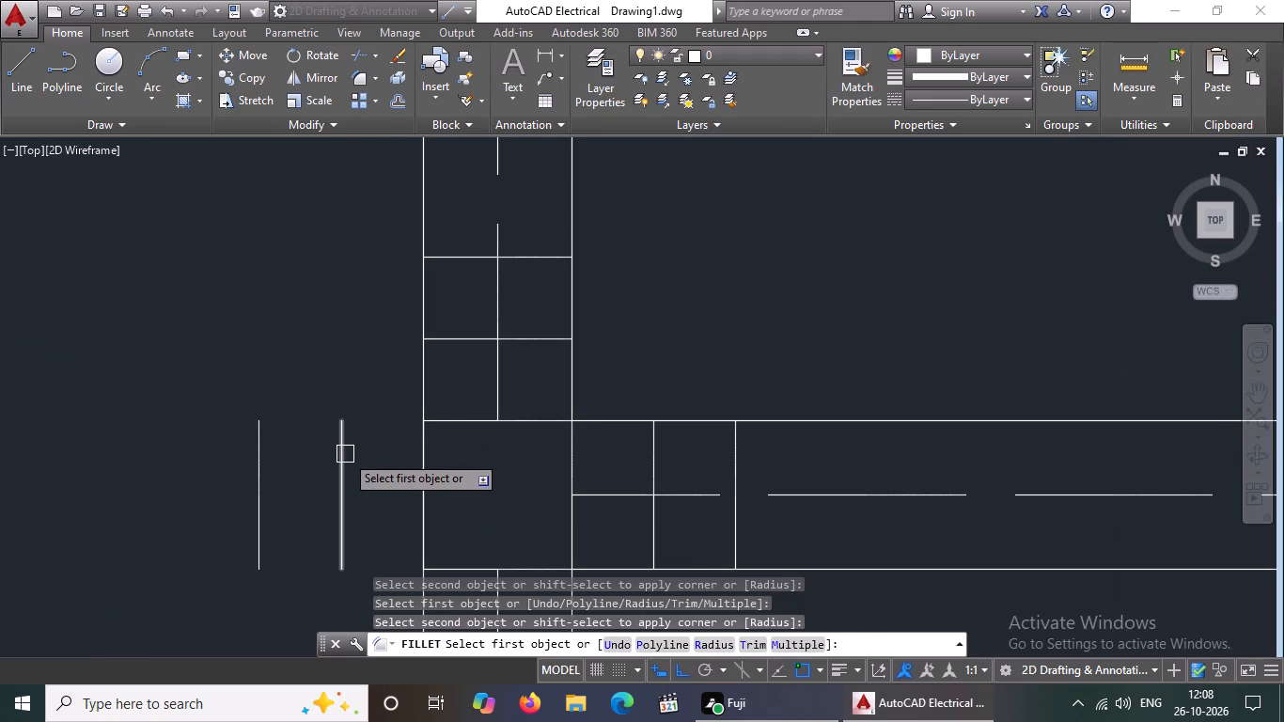
left_click_drag(345, 454, 356, 441)
left_click(454, 337)
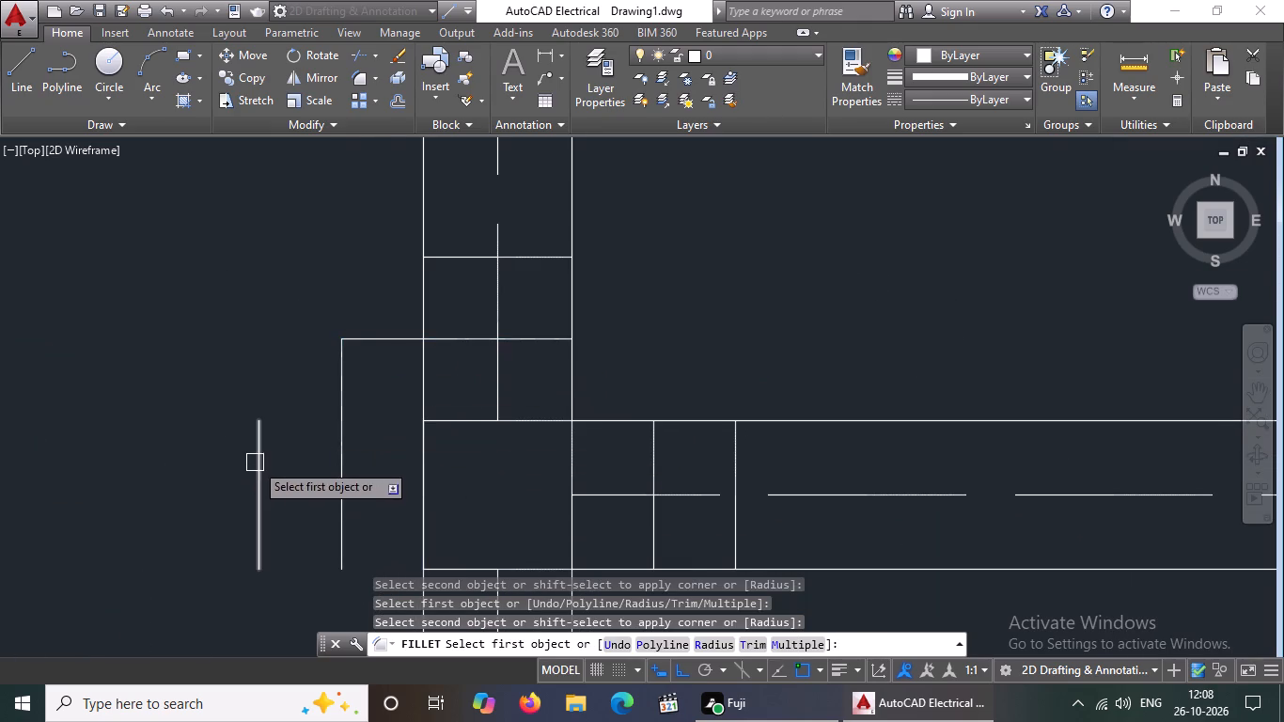
left_click_drag(256, 461, 268, 451)
left_click(452, 259)
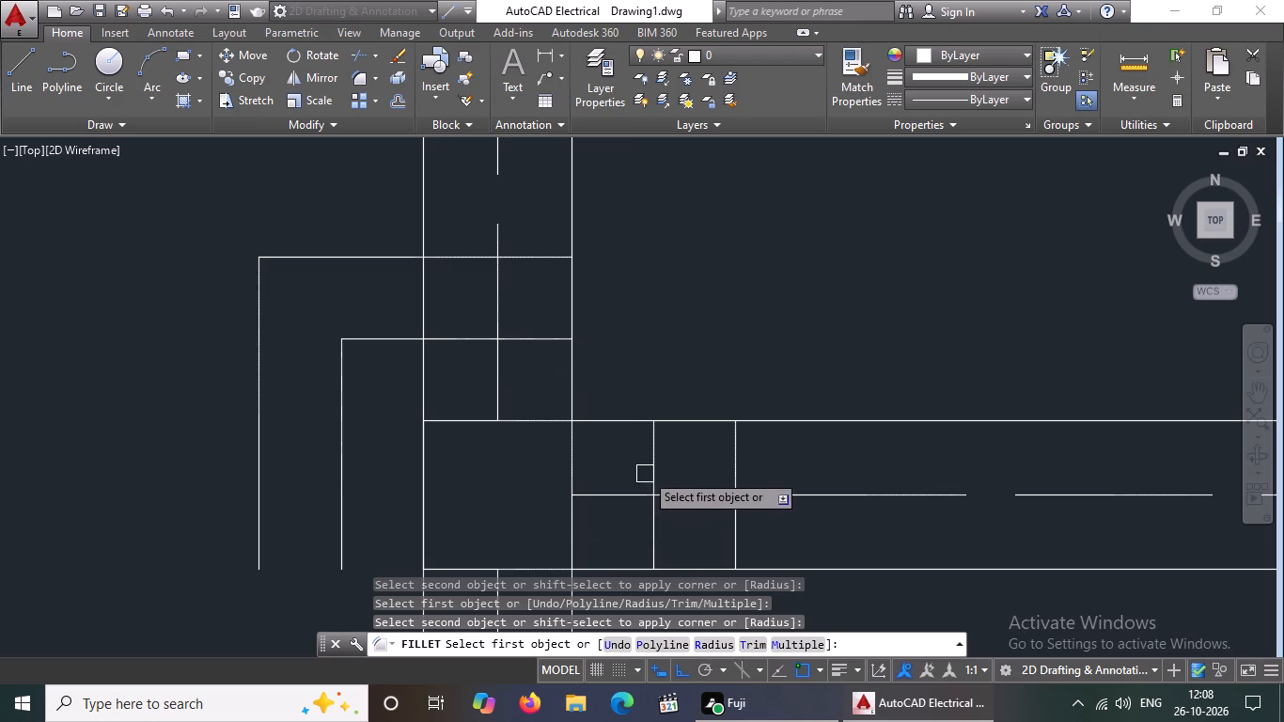
left_click(653, 452)
left_click(525, 337)
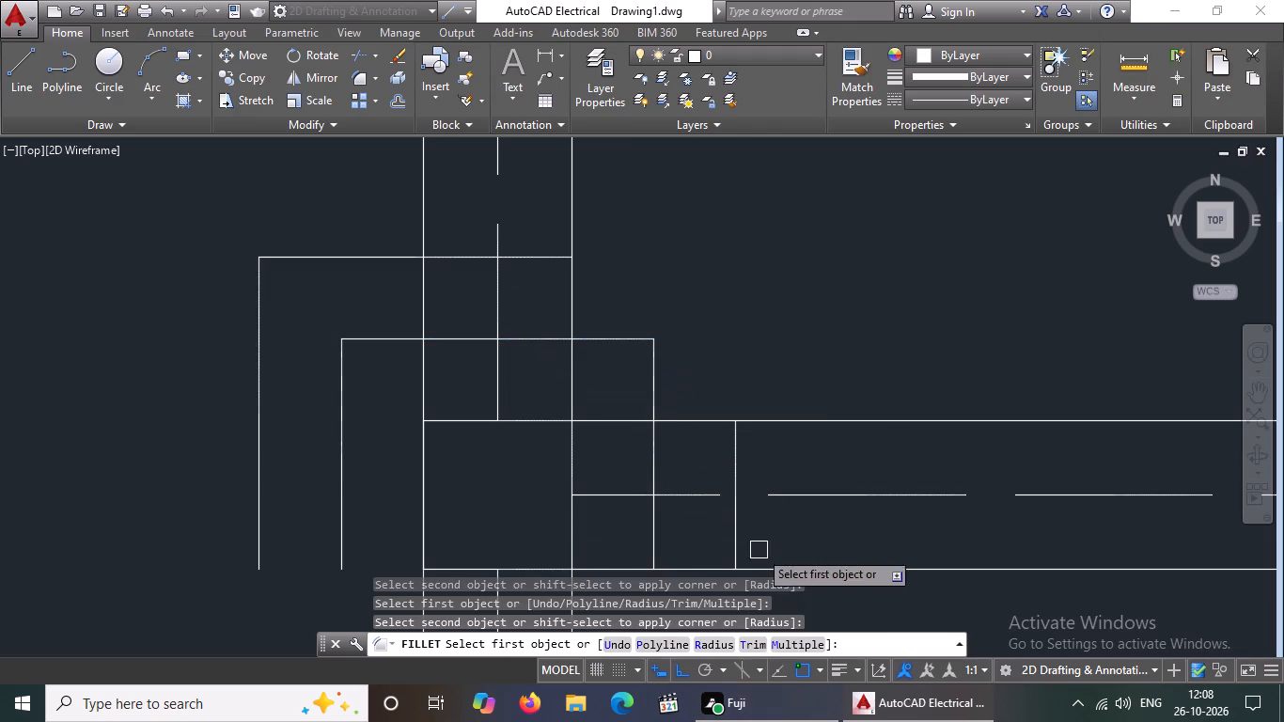
left_click(734, 469)
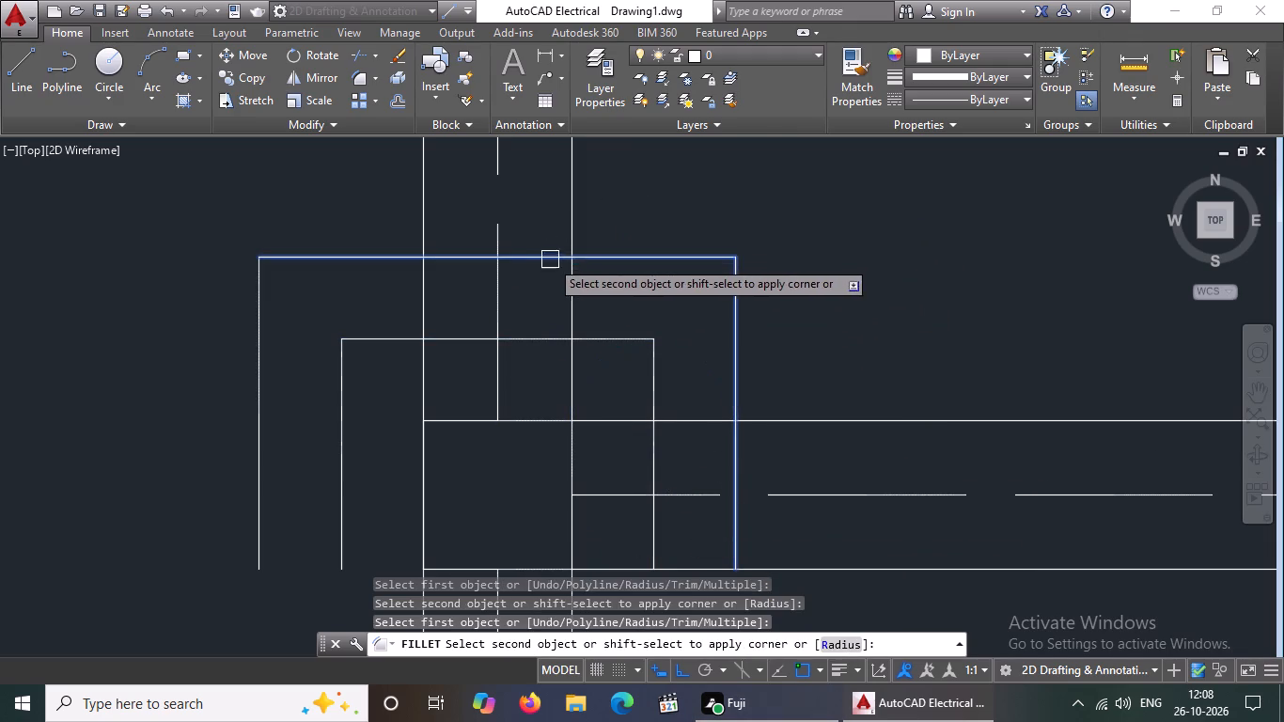
left_click(547, 263)
Fillet the lower-left and lower-right corners of both offset outlines around the second row's first column square at radius 0.
scroll(568, 215, "down", 3)
scroll(533, 273, "up", 2)
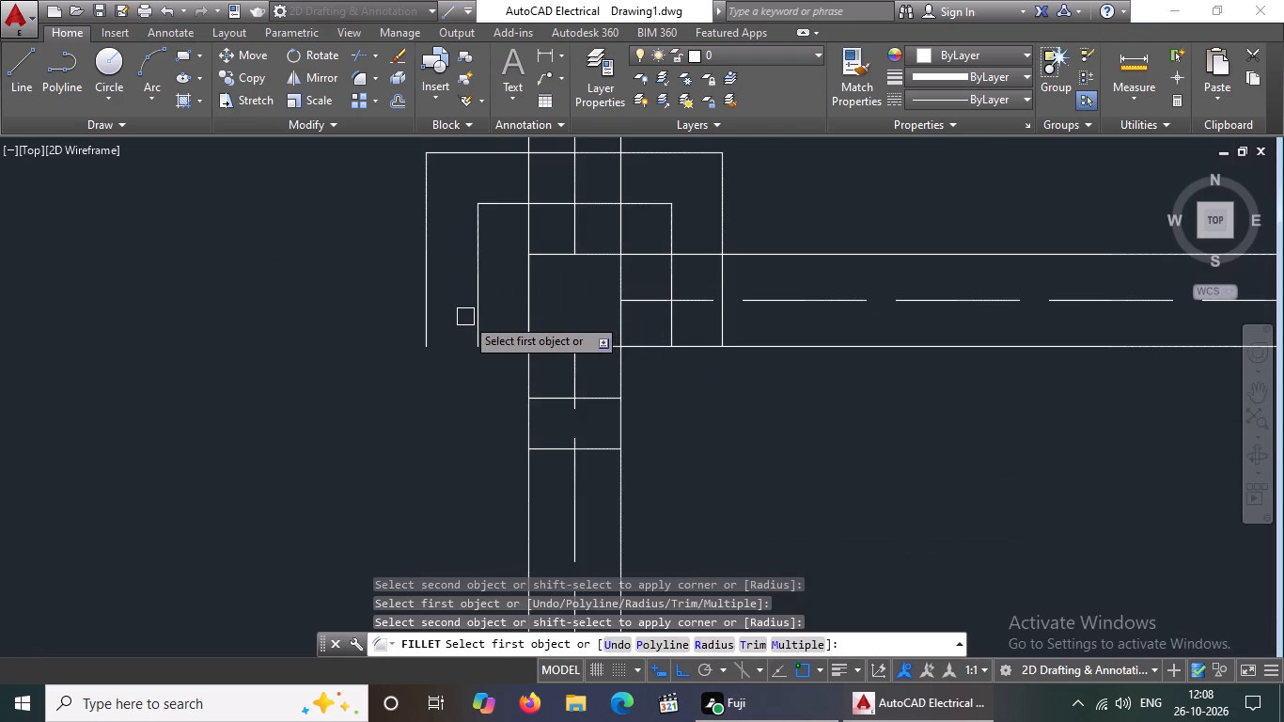
left_click(476, 303)
left_click(542, 397)
left_click(422, 294)
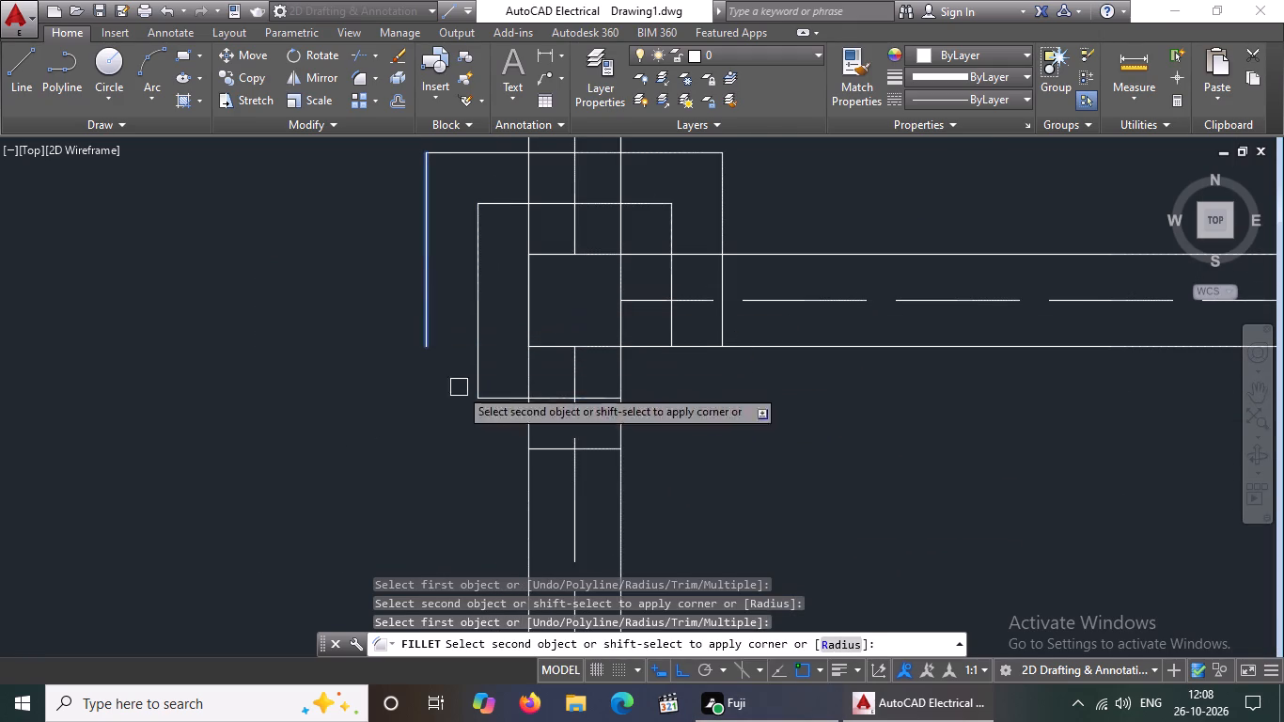
left_click(540, 452)
left_click(598, 395)
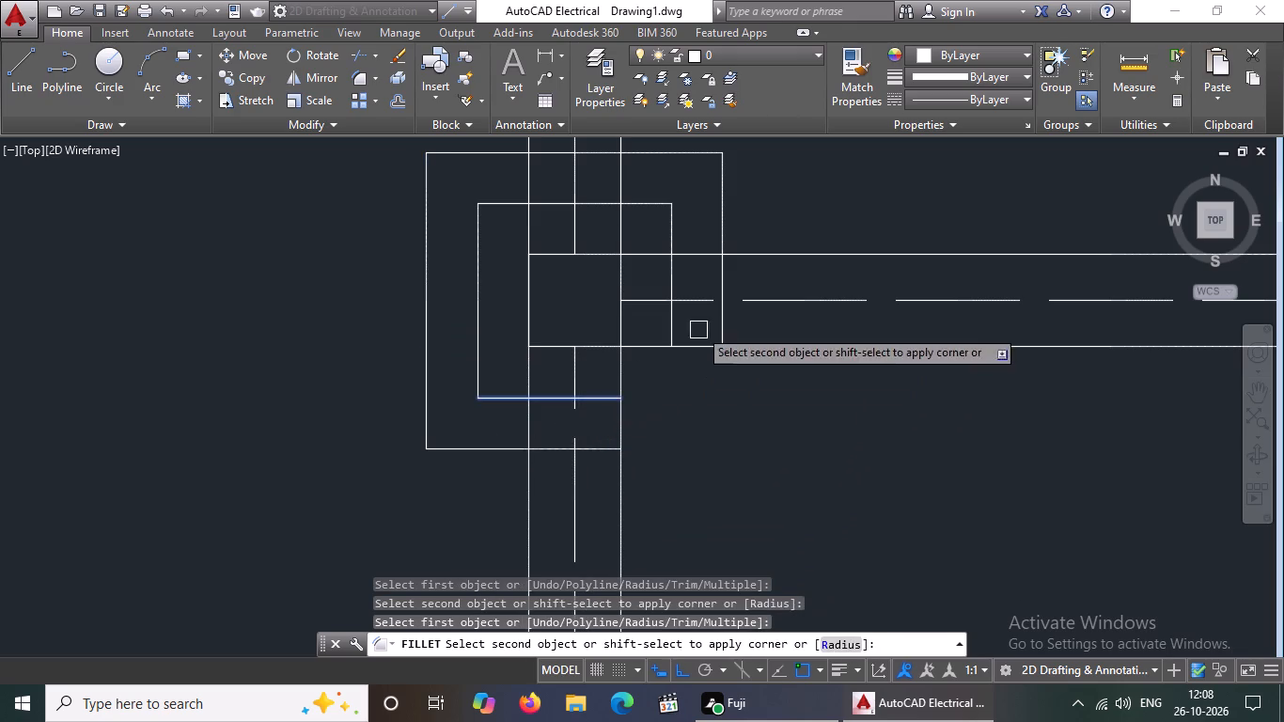
left_click(672, 322)
left_click_drag(594, 448, 608, 441)
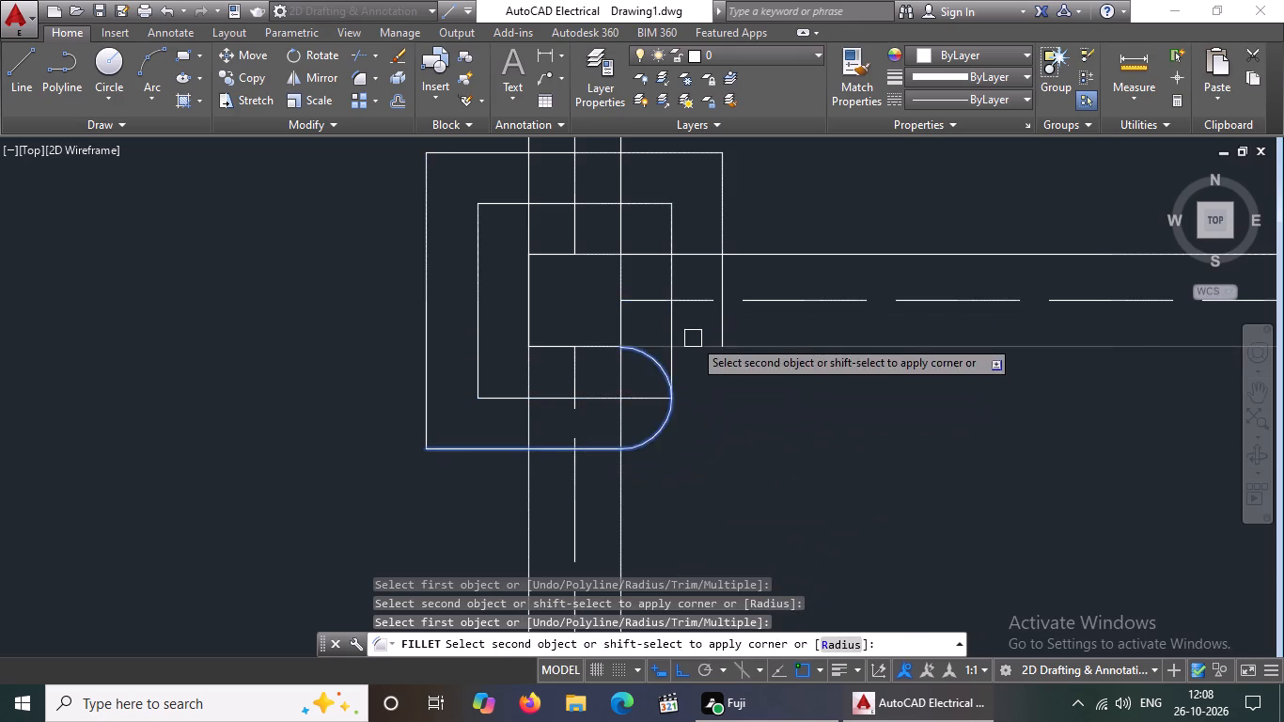
left_click(719, 319)
Fillet the upper-left and upper-right corners of both offset outlines around the second row's second column square at radius 0.
scroll(667, 356, "down", 4)
scroll(847, 362, "up", 3)
scroll(645, 276, "up", 1)
left_click_drag(673, 309, 683, 305)
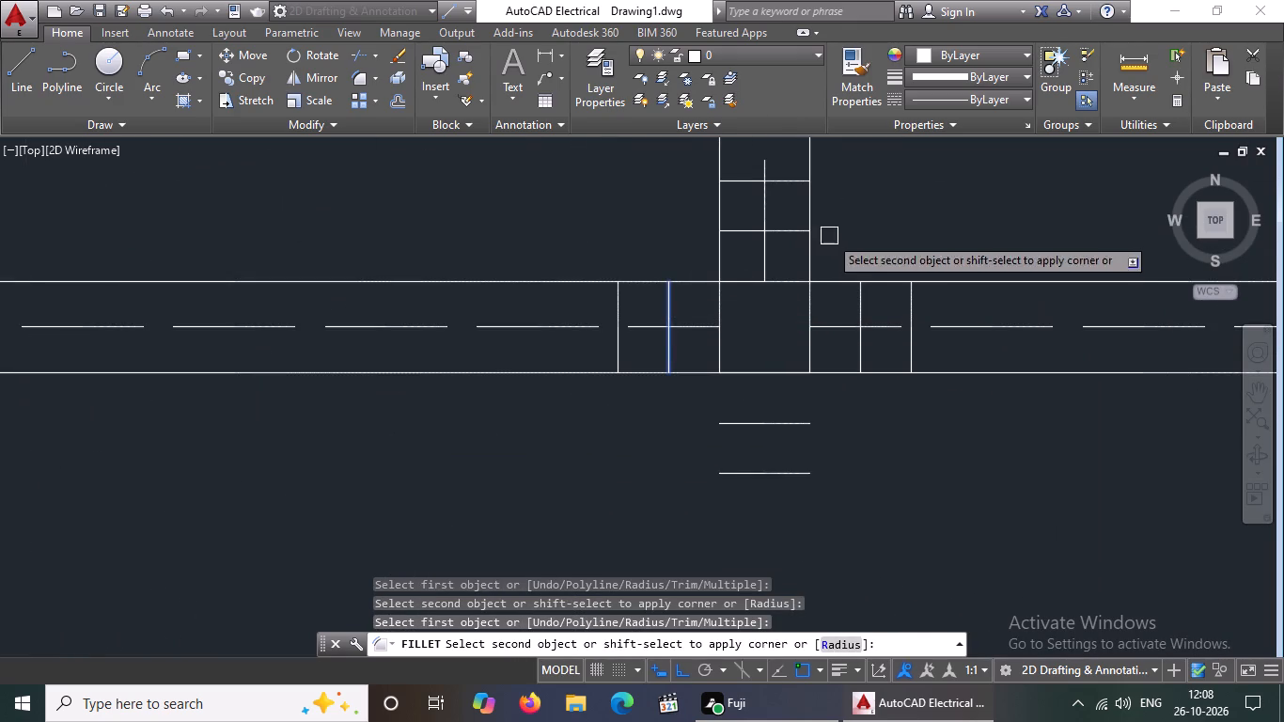
left_click(744, 233)
left_click_drag(615, 302, 640, 280)
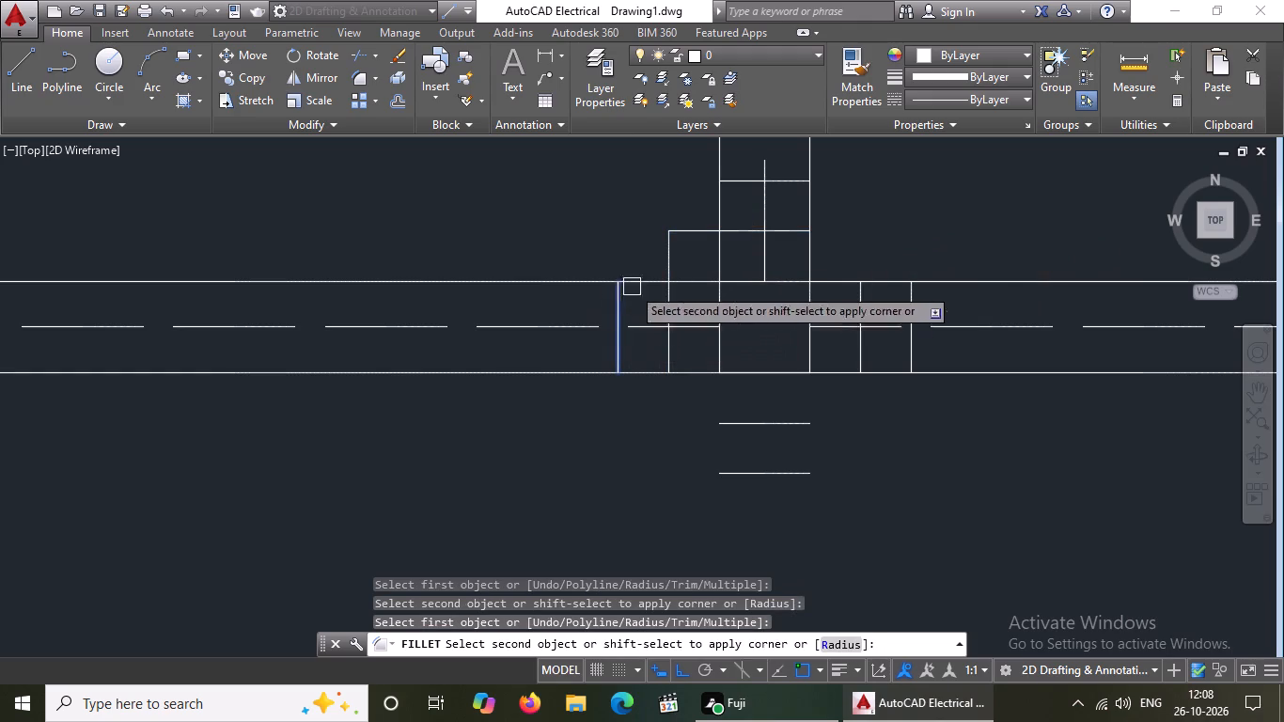
left_click_drag(640, 280, 624, 292)
left_click_drag(733, 183, 734, 194)
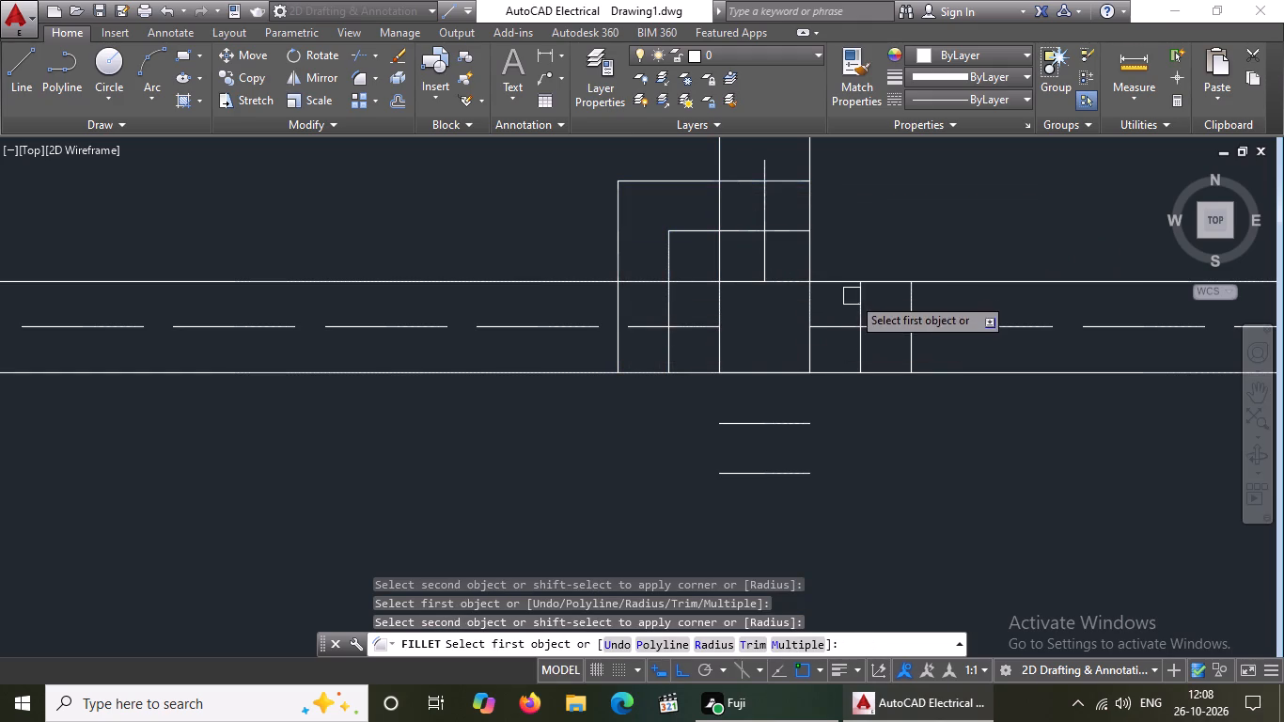
left_click(856, 306)
left_click(783, 235)
left_click(782, 183)
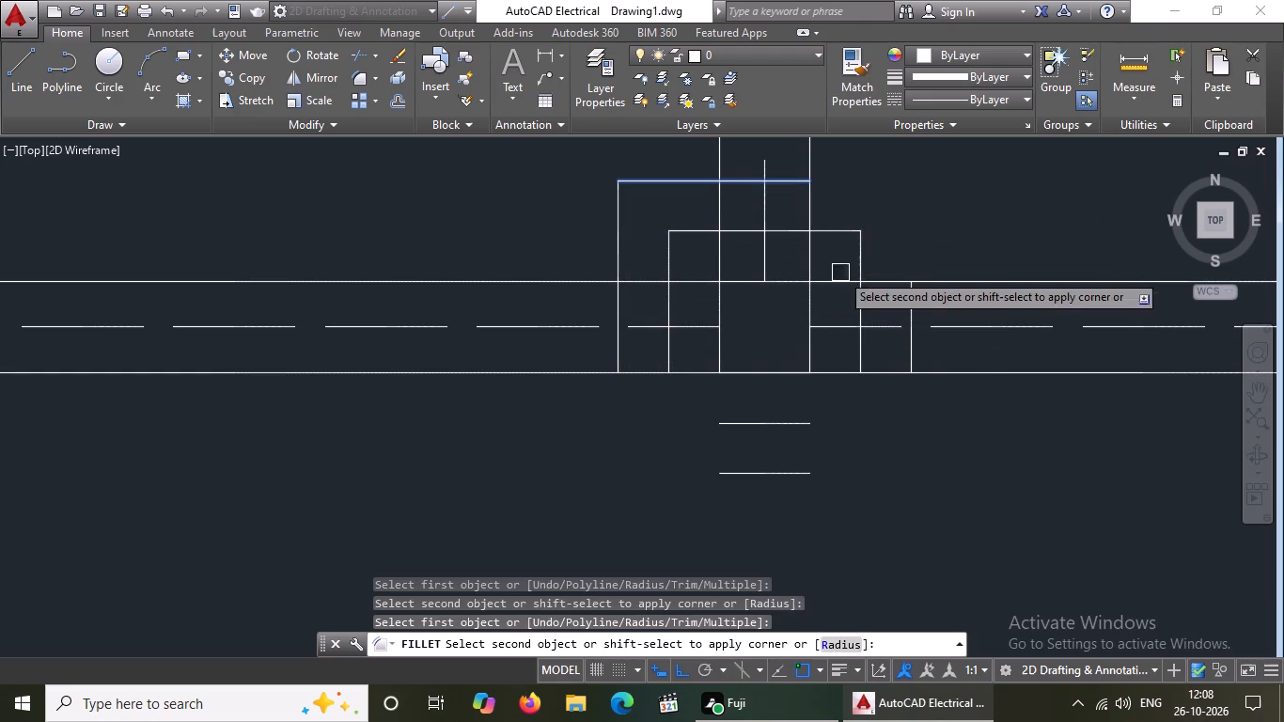
left_click(907, 300)
Fillet the lower-left and lower-right corners of both offset outlines around the second row's second column square at radius 0.
left_click_drag(671, 360, 678, 369)
left_click(729, 418)
left_click(621, 346)
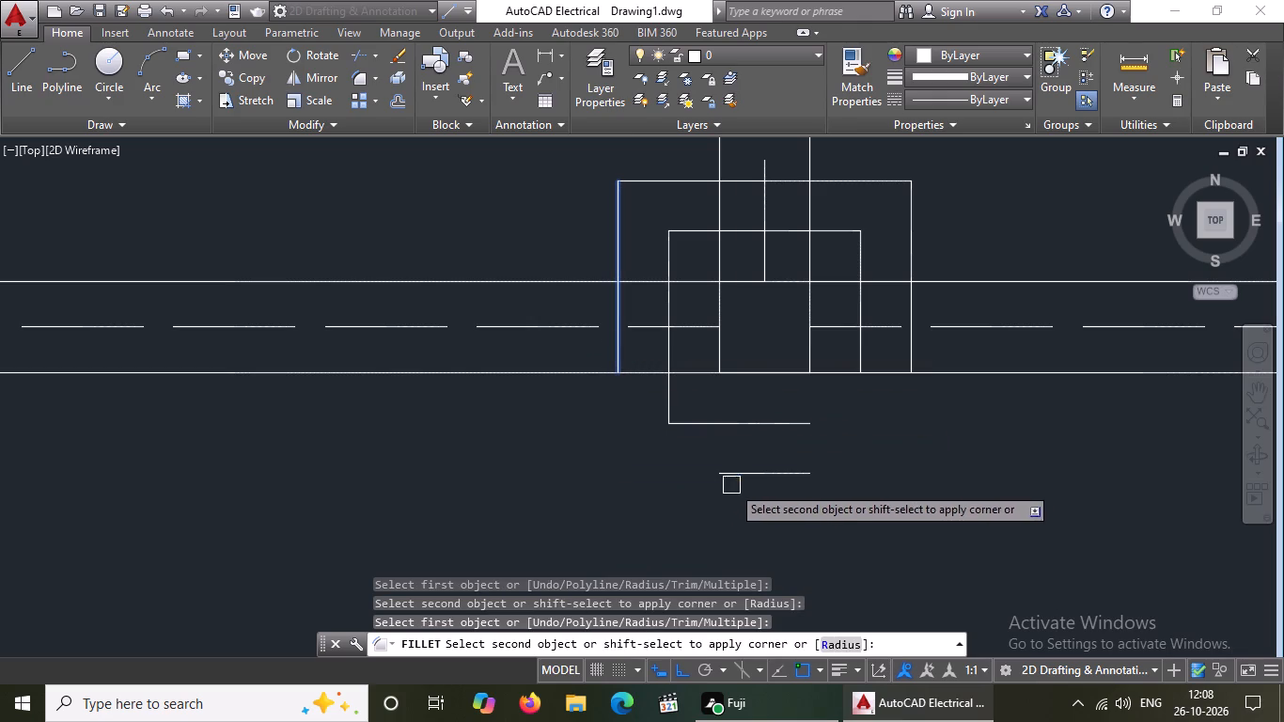
left_click(741, 477)
left_click(767, 419)
left_click(857, 356)
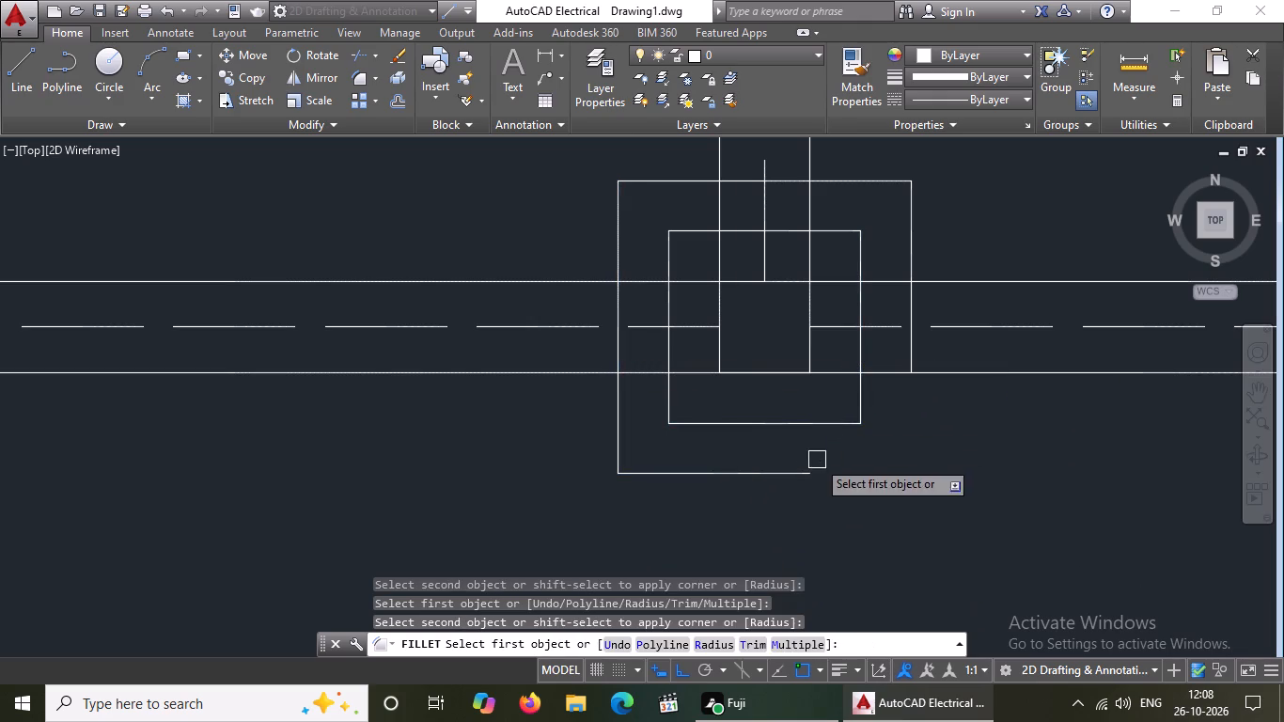
left_click(782, 475)
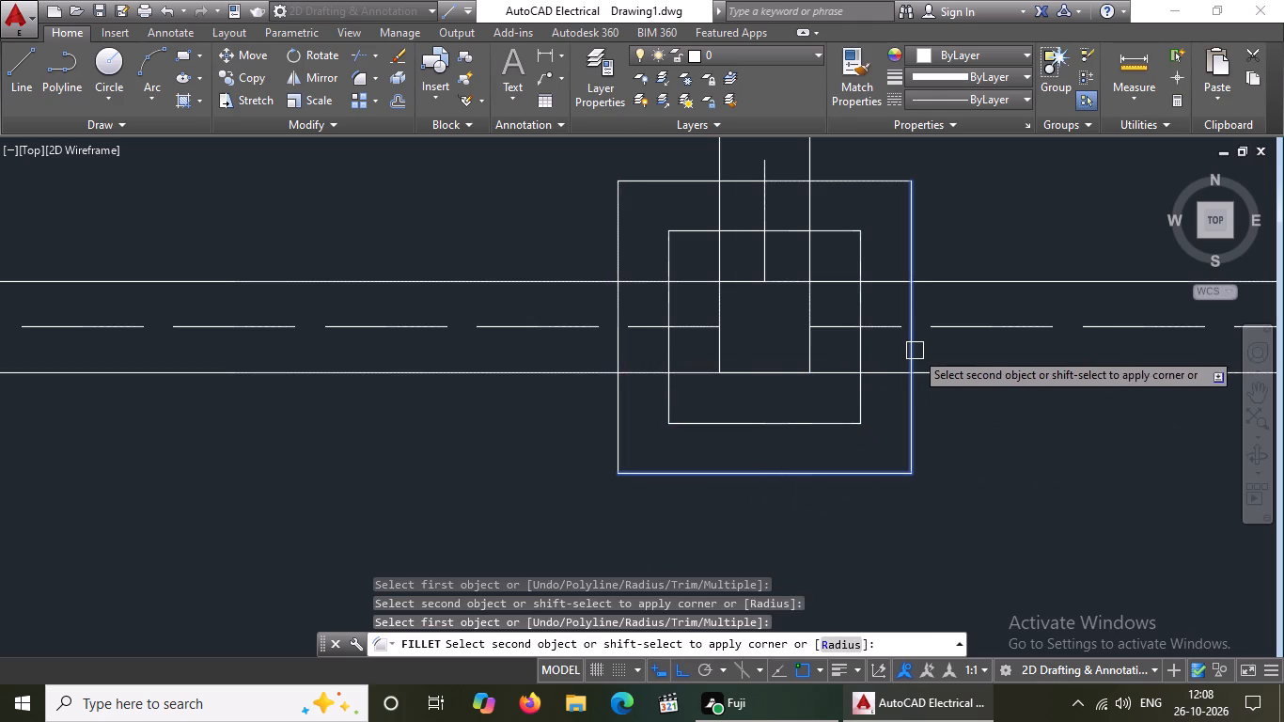
left_click(915, 351)
Fillet the upper-left and upper-right corners of both offset outlines around the second row's third column square at radius 0.
scroll(778, 385, "down", 7)
scroll(836, 388, "up", 2)
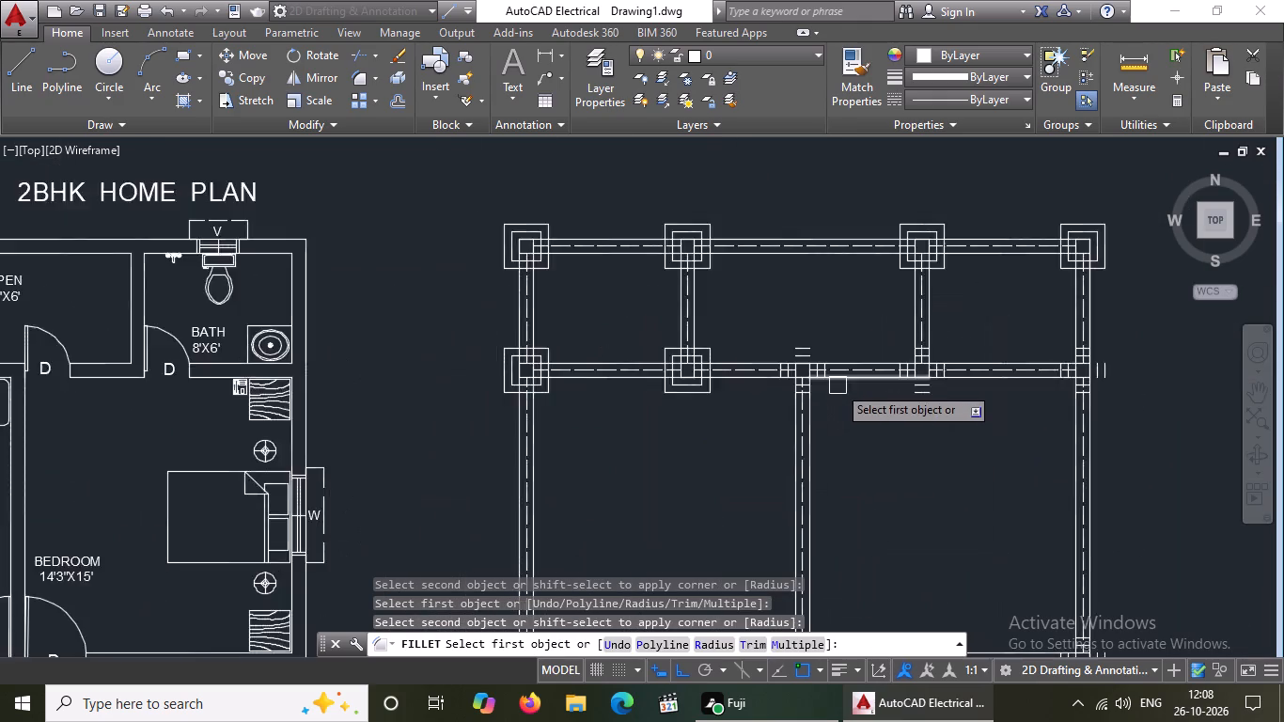
scroll(838, 385, "up", 2)
scroll(736, 343, "up", 2)
left_click_drag(667, 318, 677, 304)
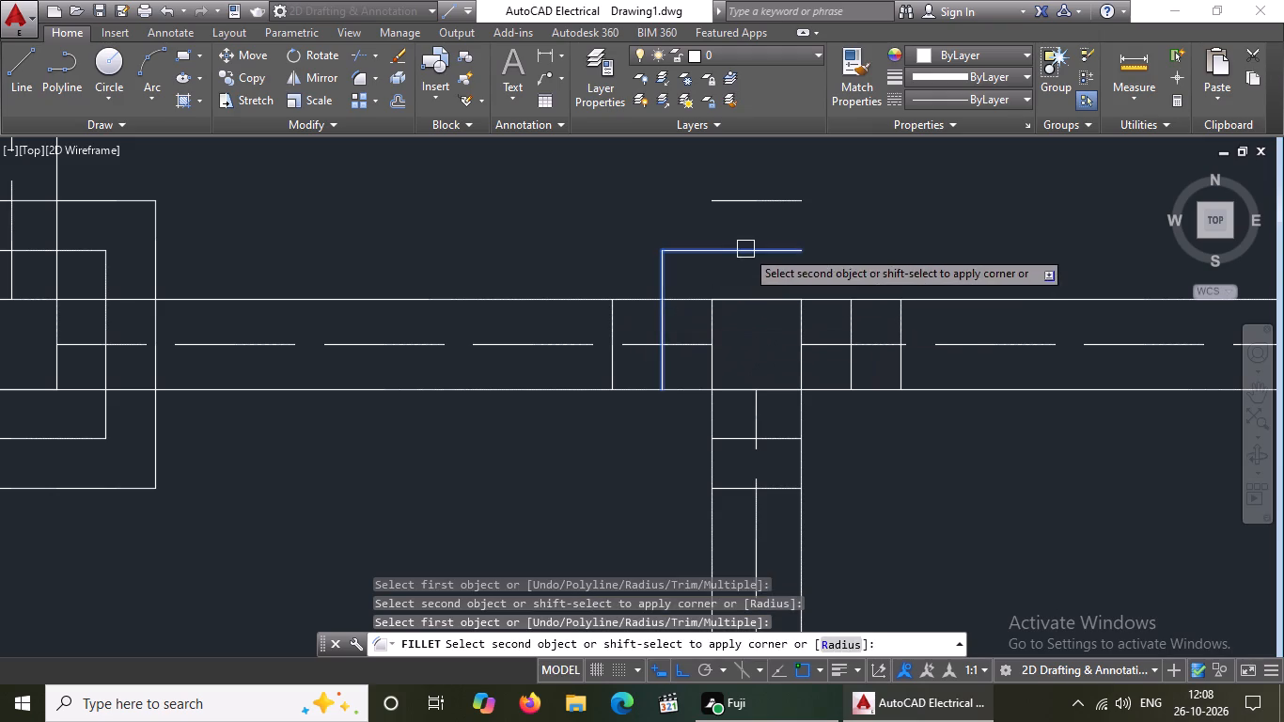
left_click(745, 249)
left_click_drag(610, 328, 619, 315)
left_click(732, 194)
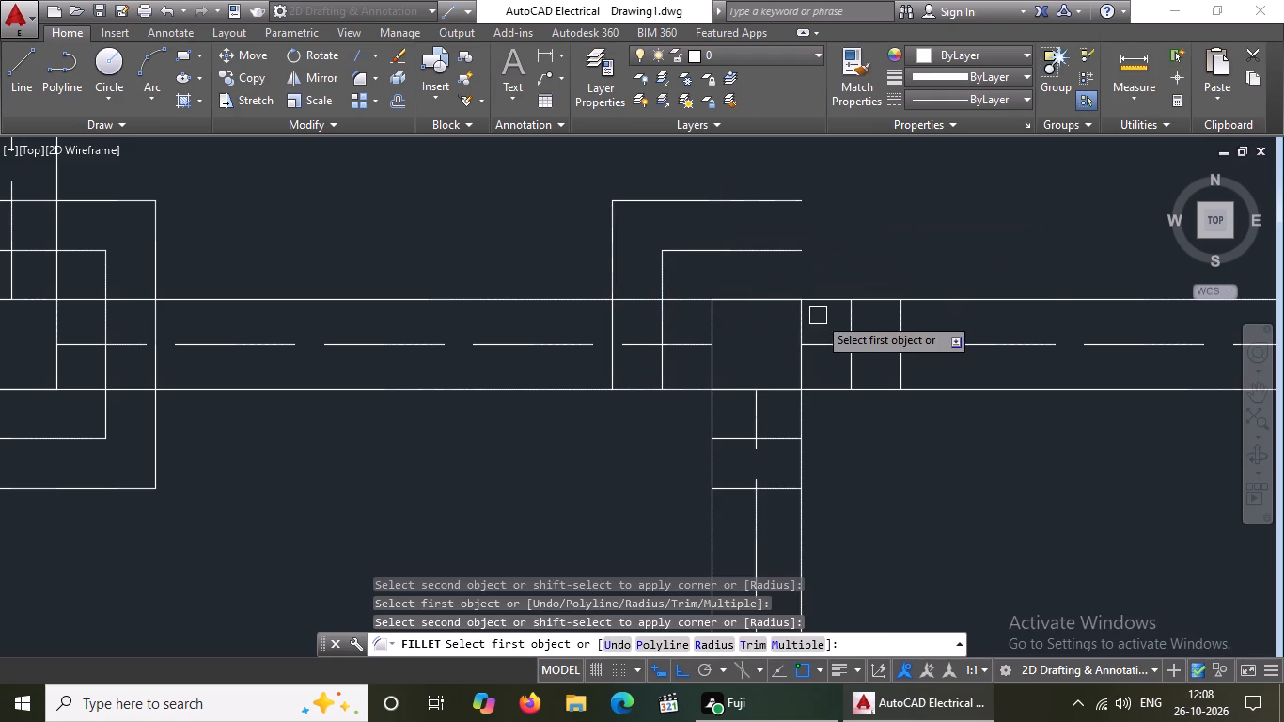
left_click(848, 315)
left_click(772, 246)
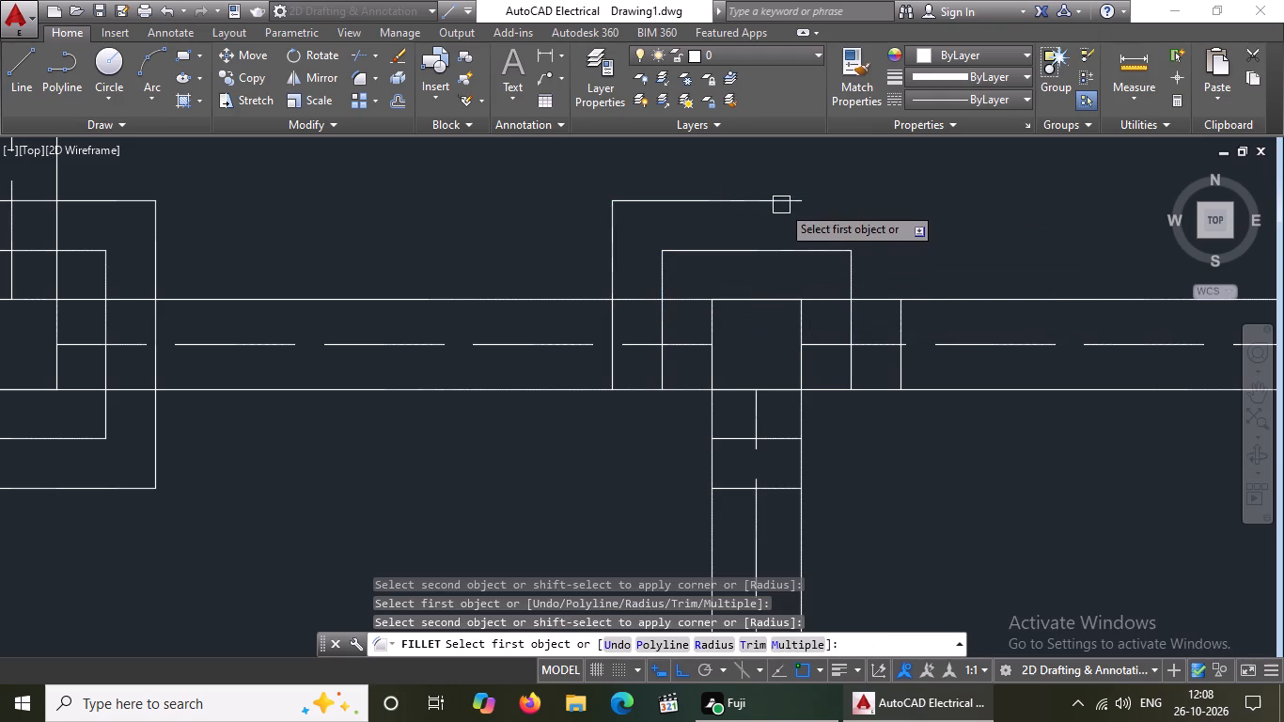
left_click(781, 204)
left_click_drag(894, 312, 882, 334)
Fillet the lower-left and lower-right corners of both offset outlines around the second row's third column square at radius 0.
left_click_drag(655, 372, 656, 372)
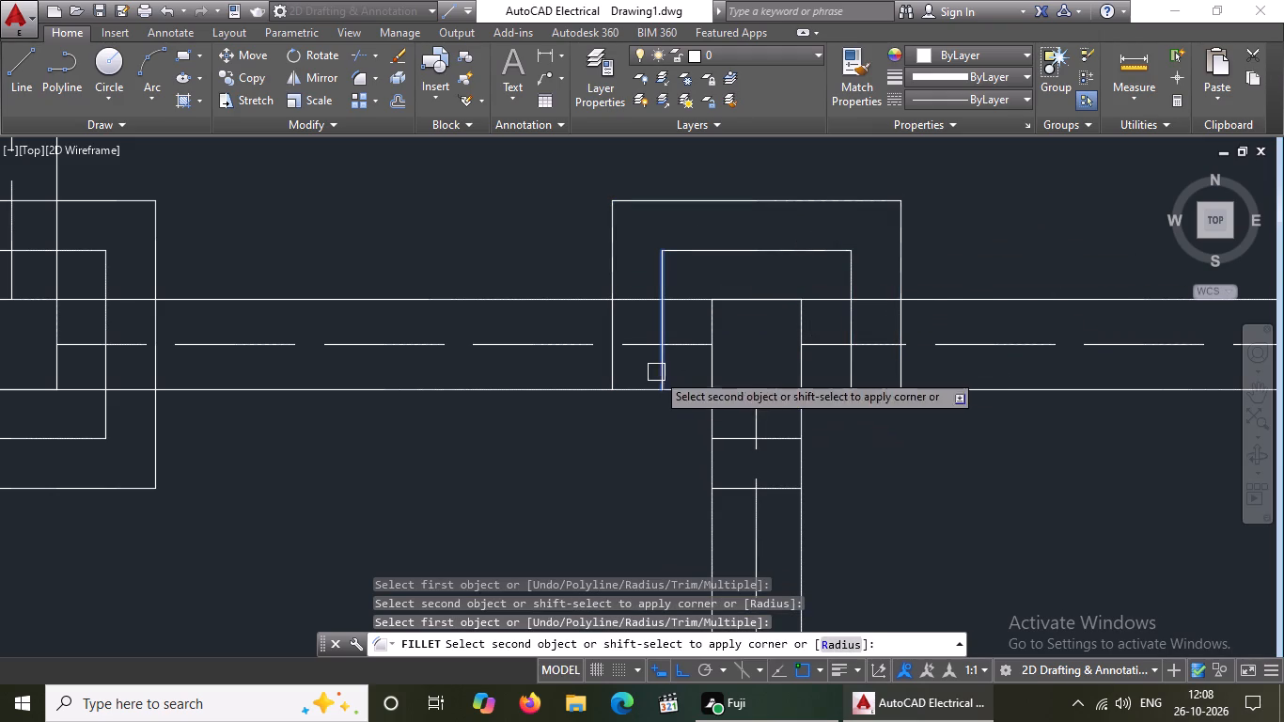
left_click_drag(656, 372, 669, 390)
left_click(733, 438)
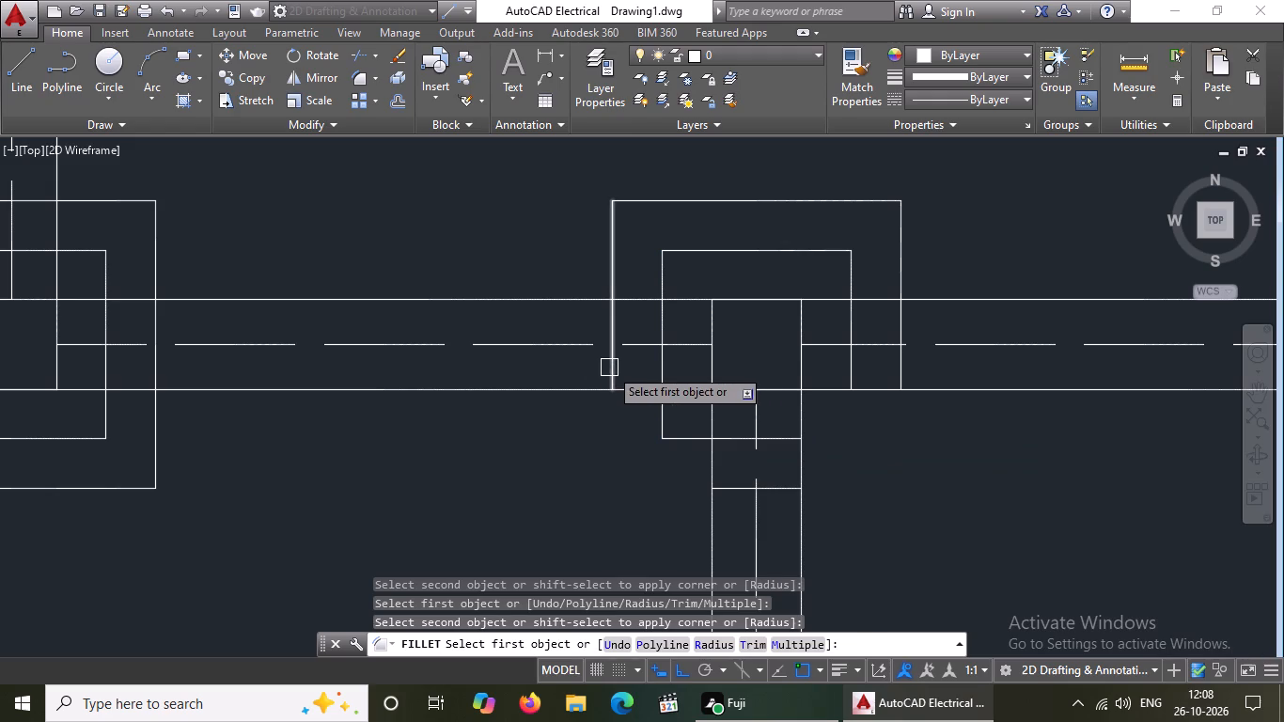
left_click(610, 367)
left_click(725, 487)
left_click(782, 439)
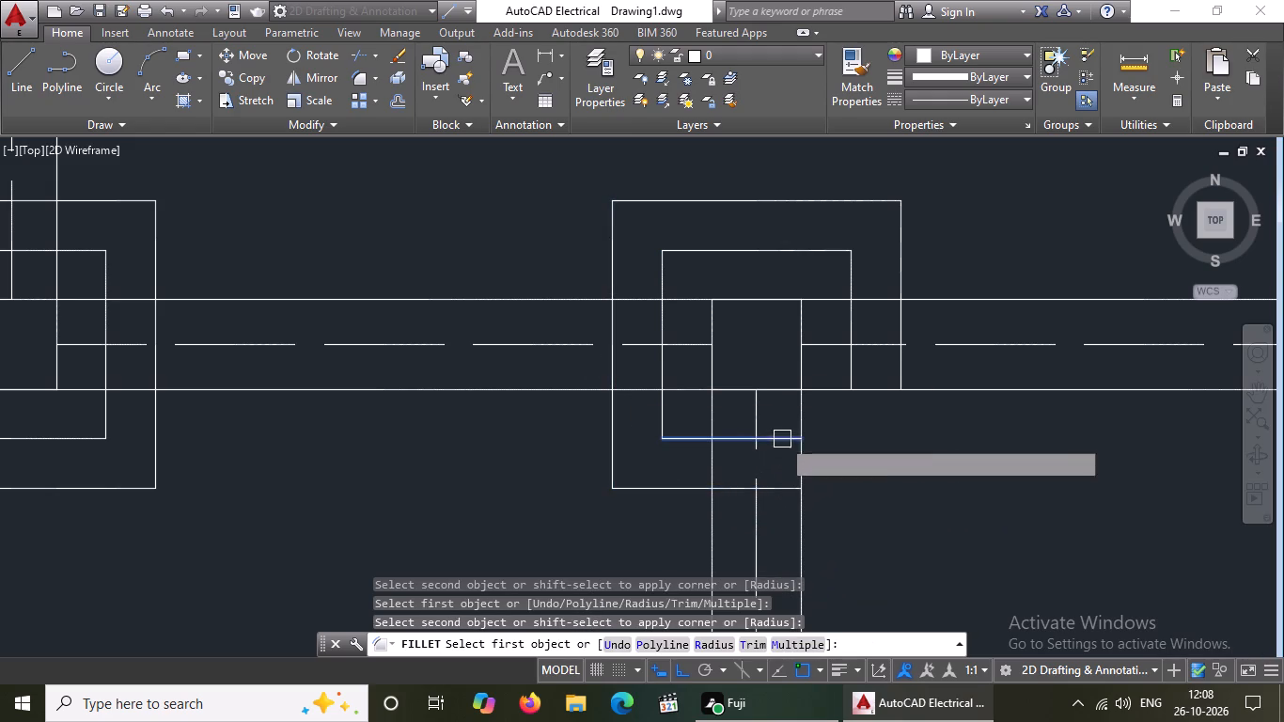
left_click(848, 359)
left_click_drag(775, 487, 812, 474)
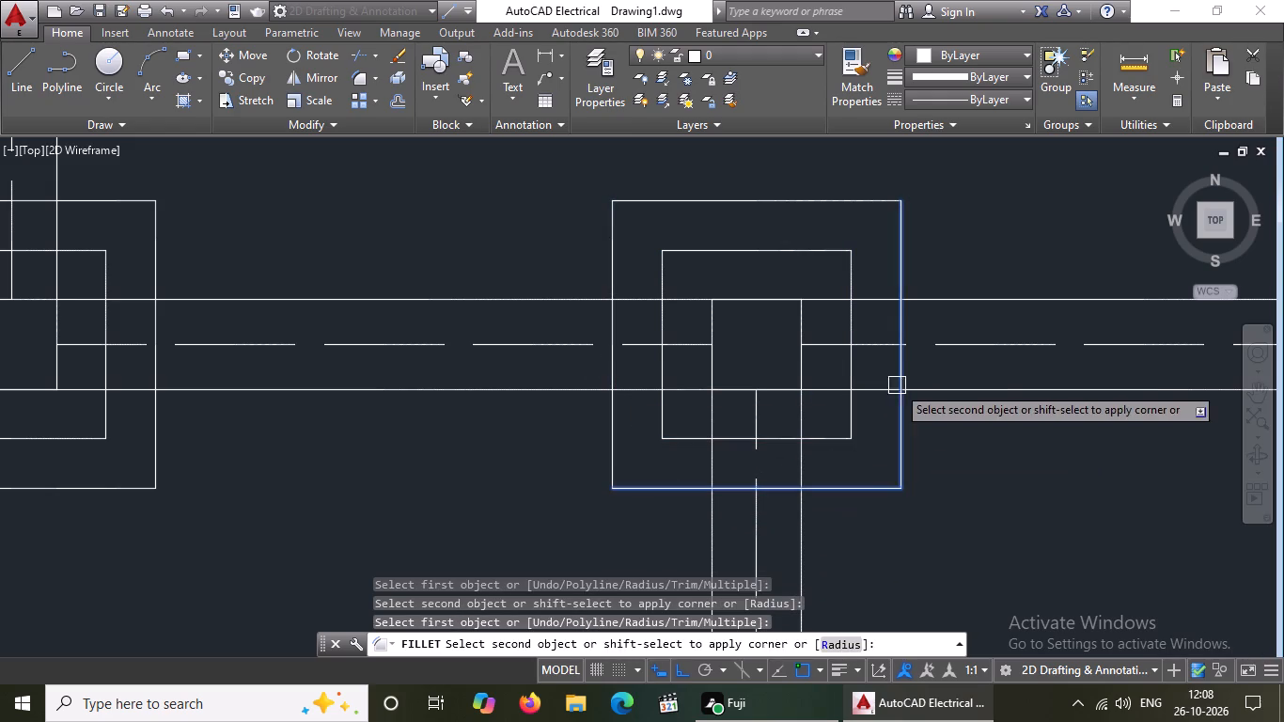
left_click(900, 360)
Fillet the upper-left and upper-right corners of both offset outlines around the second row's fourth column square at radius 0.
scroll(717, 443, "down", 6)
scroll(827, 450, "up", 2)
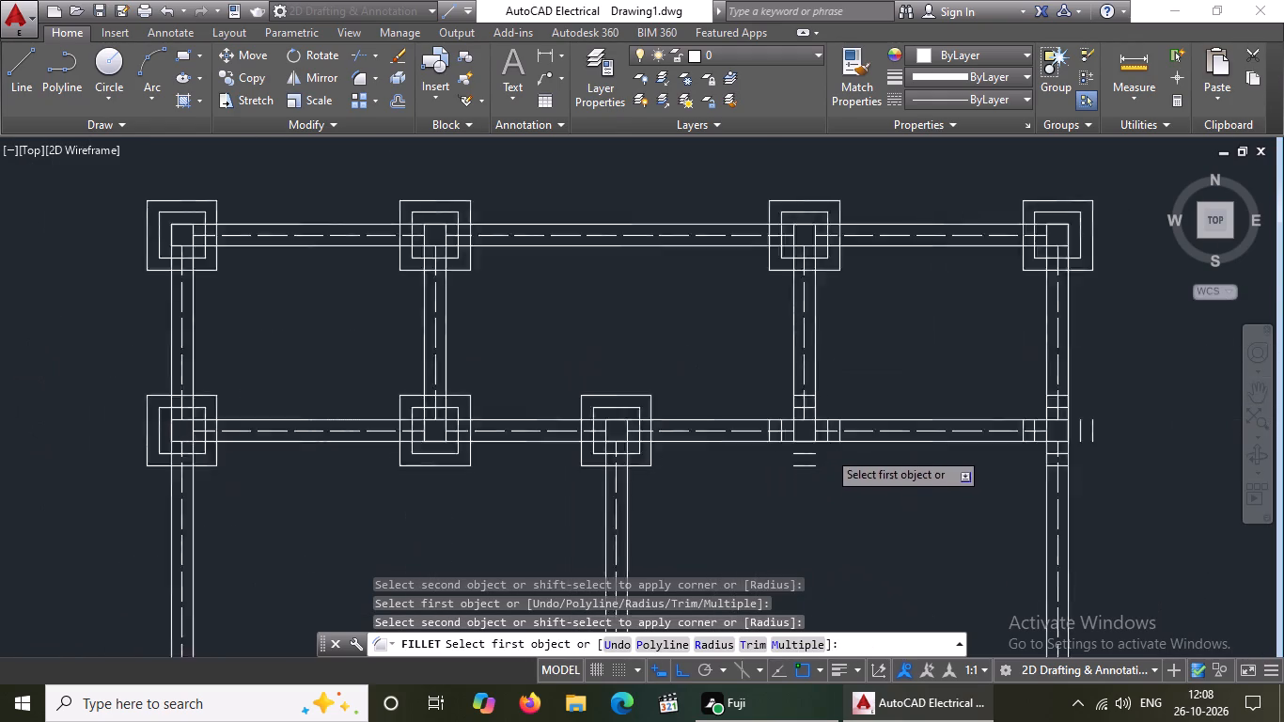
scroll(827, 450, "up", 2)
scroll(728, 384, "up", 2)
left_click_drag(676, 394, 689, 382)
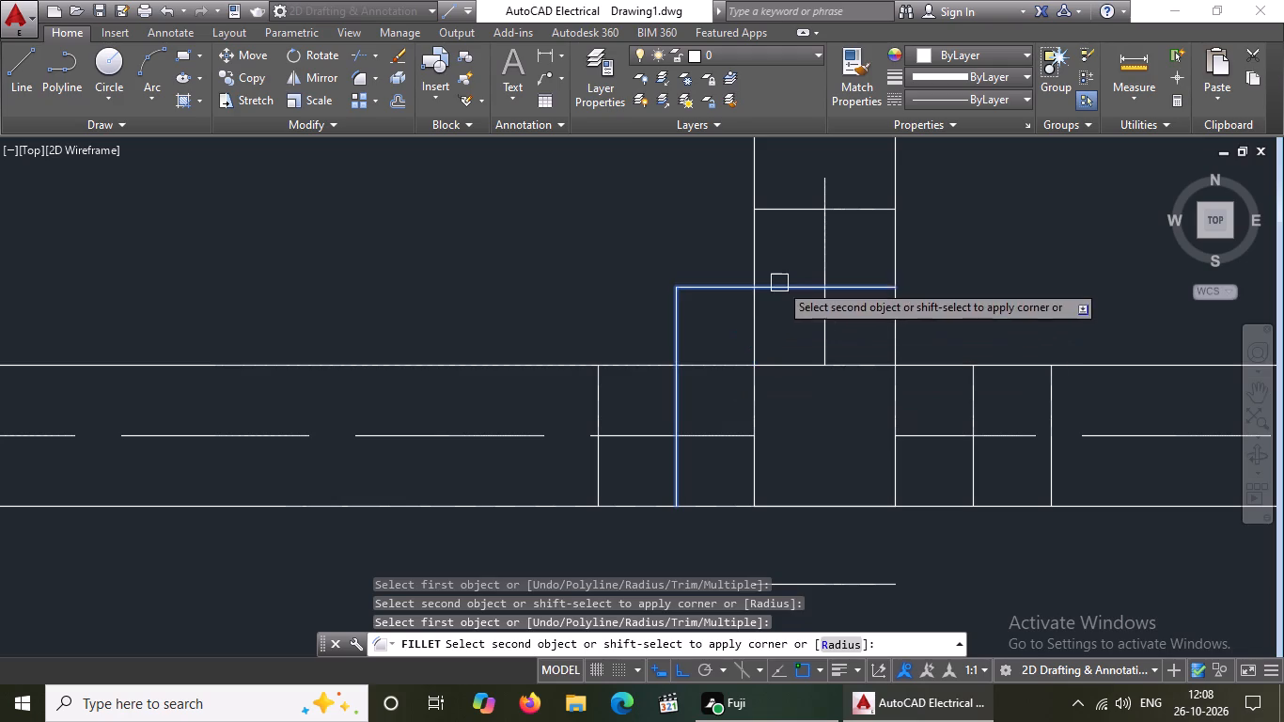
left_click(779, 283)
left_click(595, 401)
left_click(776, 211)
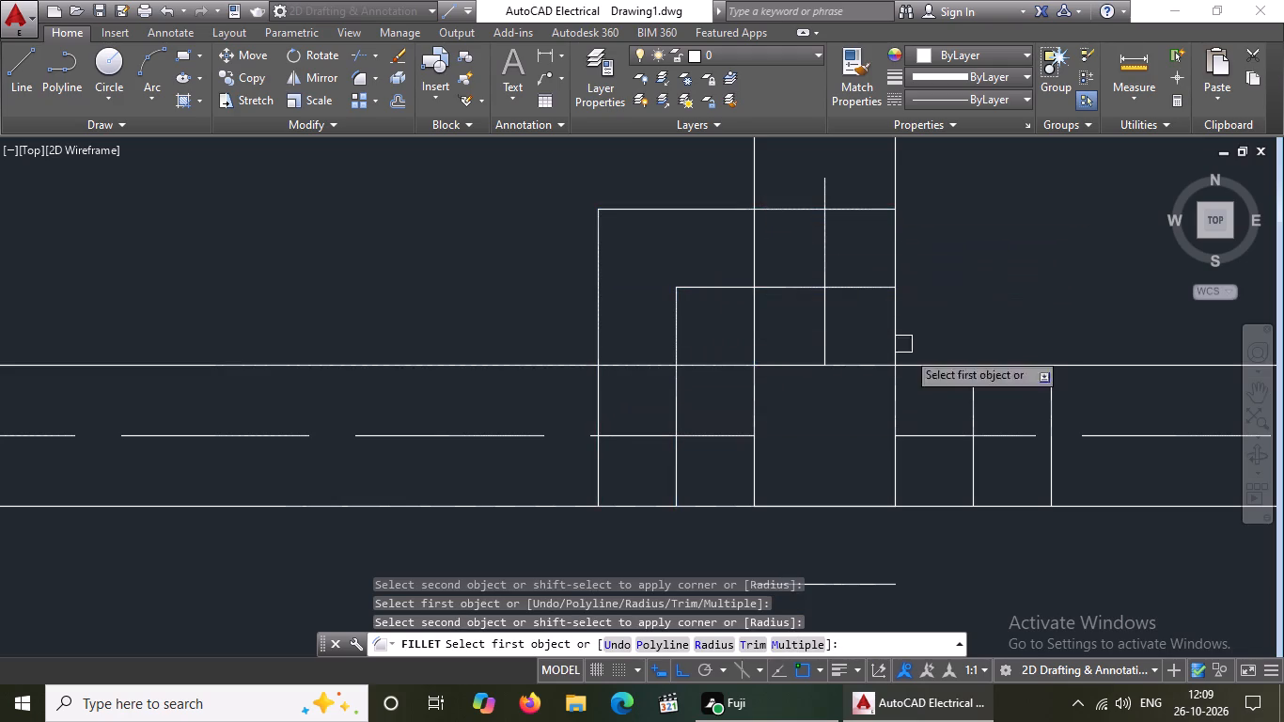
left_click(976, 395)
left_click(870, 294)
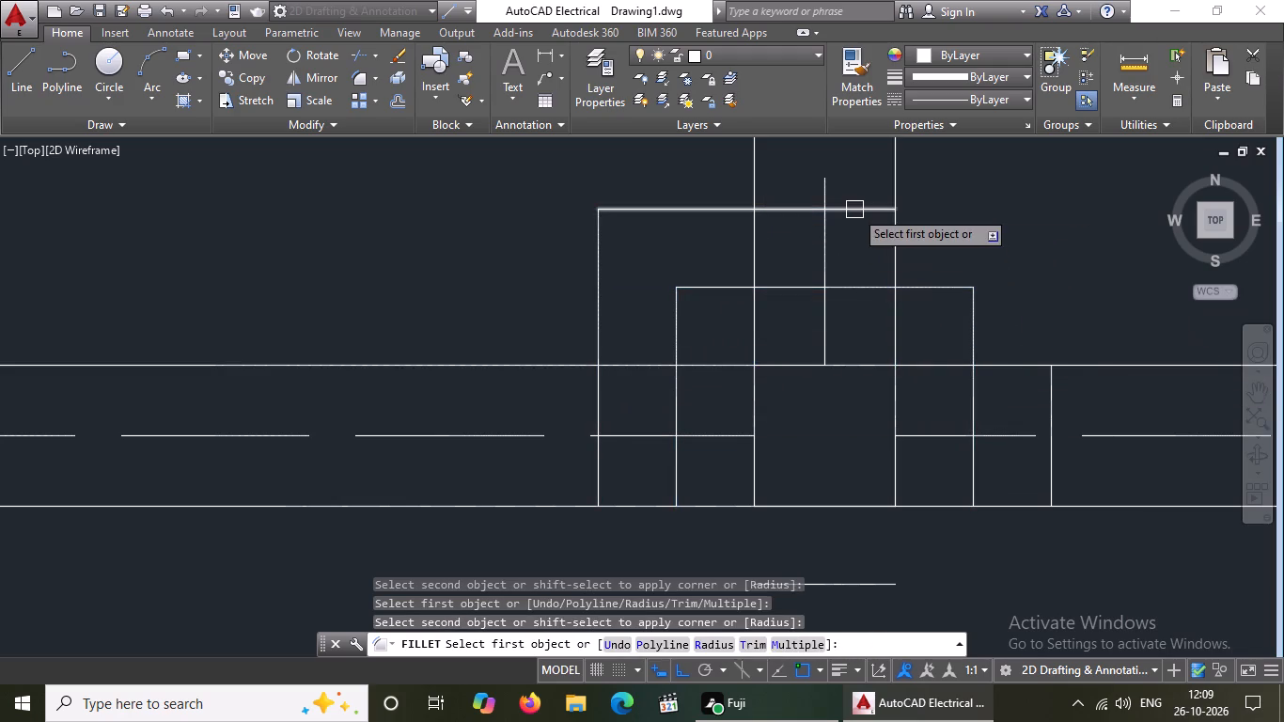
left_click(854, 210)
left_click(1056, 411)
Fillet the lower-left and lower-right corners of both offset outlines around the second row's fourth column square at radius 0.
scroll(862, 259, "down", 4)
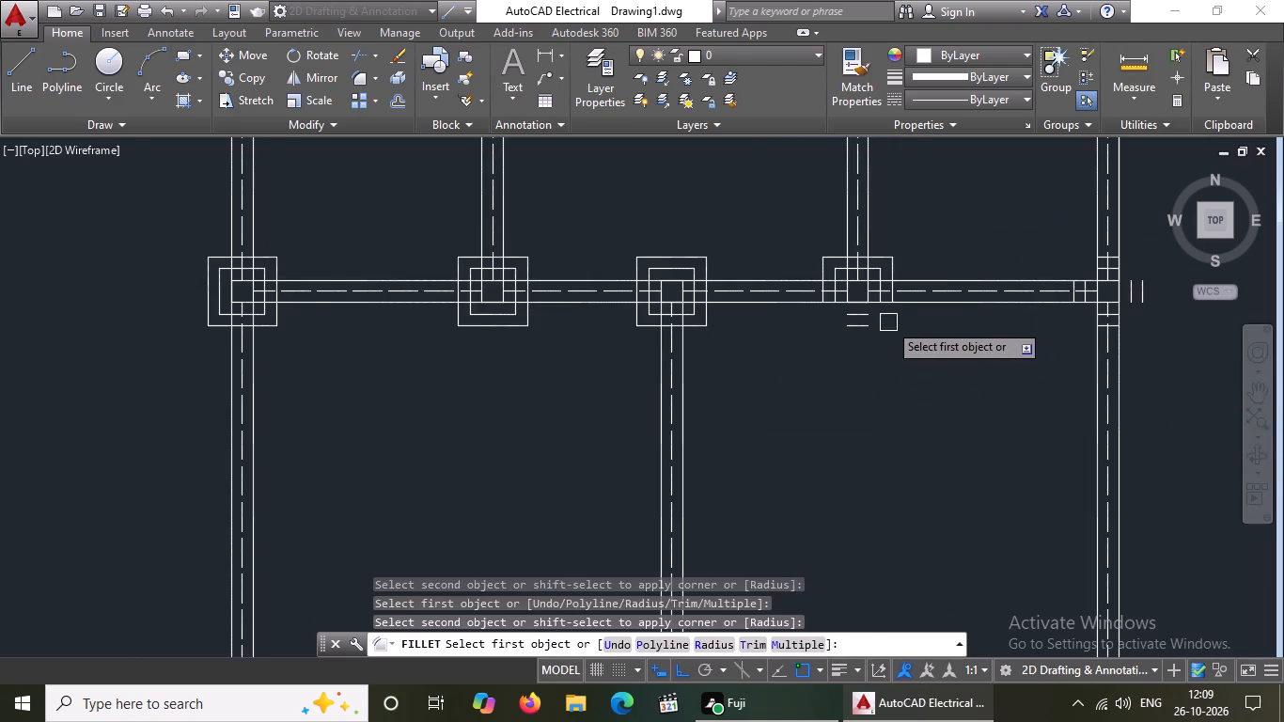
scroll(882, 308, "up", 3)
left_click(681, 259)
left_click(759, 328)
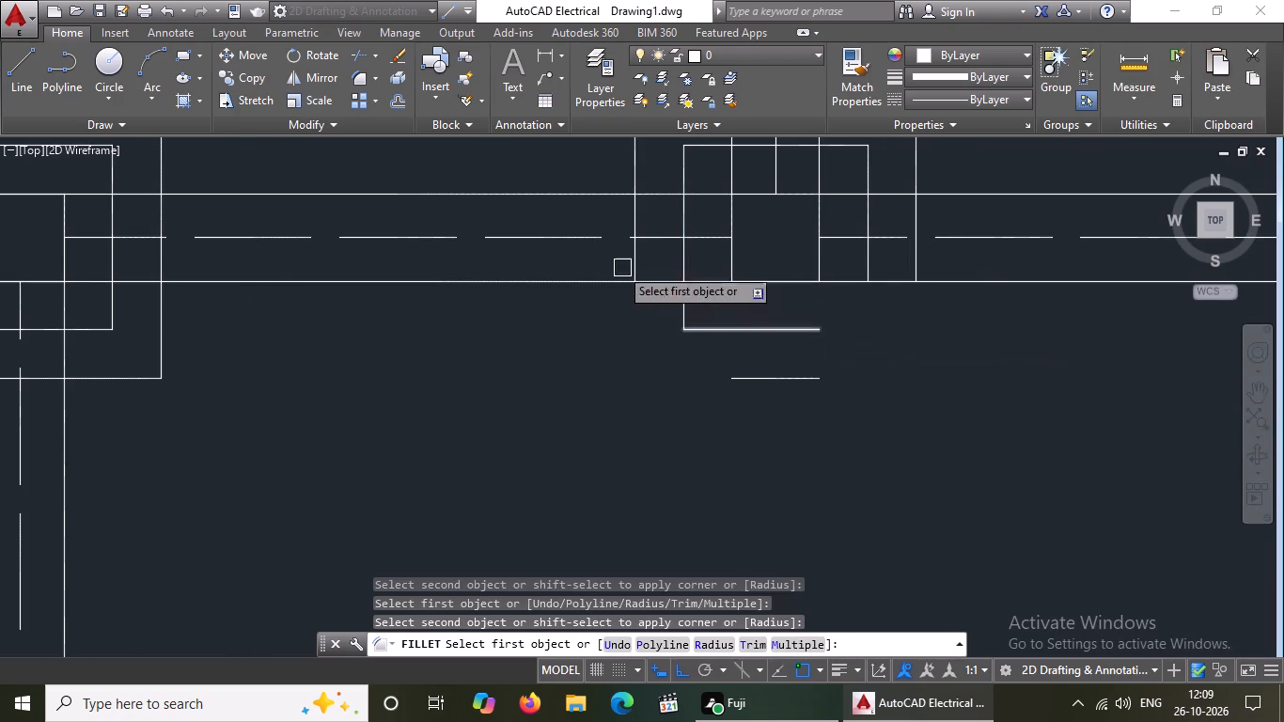
left_click_drag(631, 255, 633, 263)
left_click(788, 382)
left_click(798, 324)
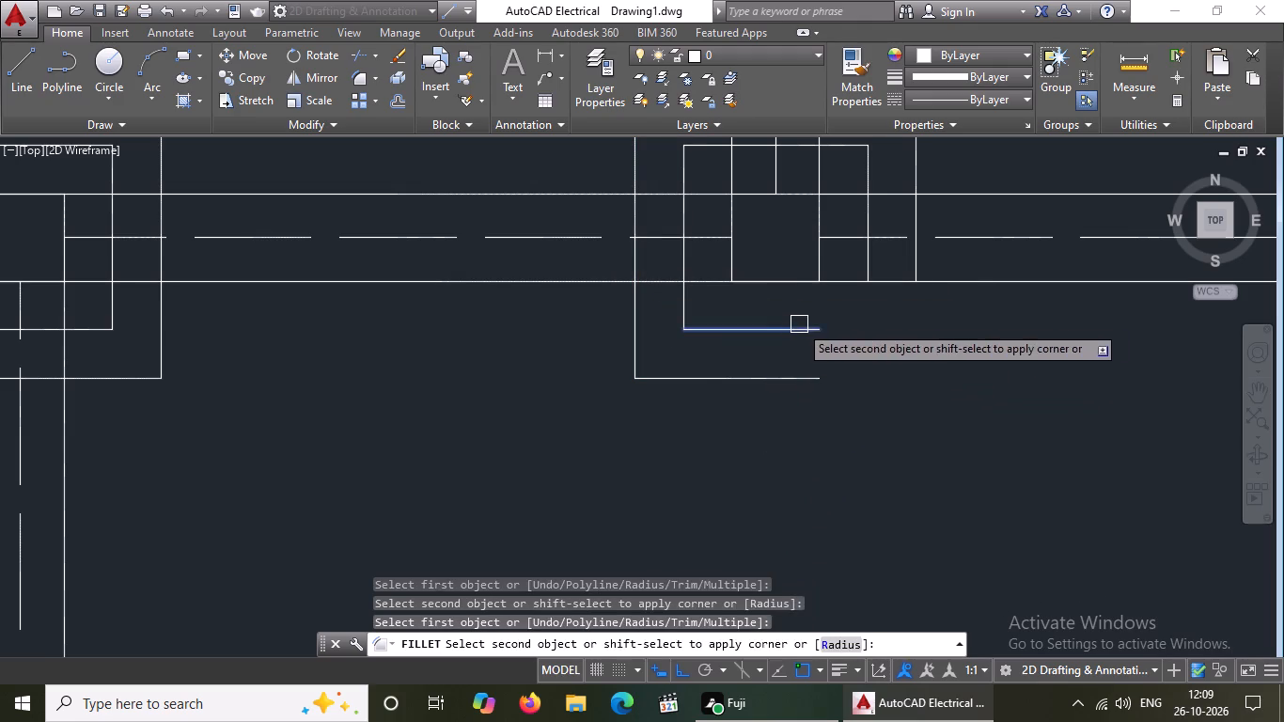
left_click_drag(863, 265, 861, 279)
left_click(798, 378)
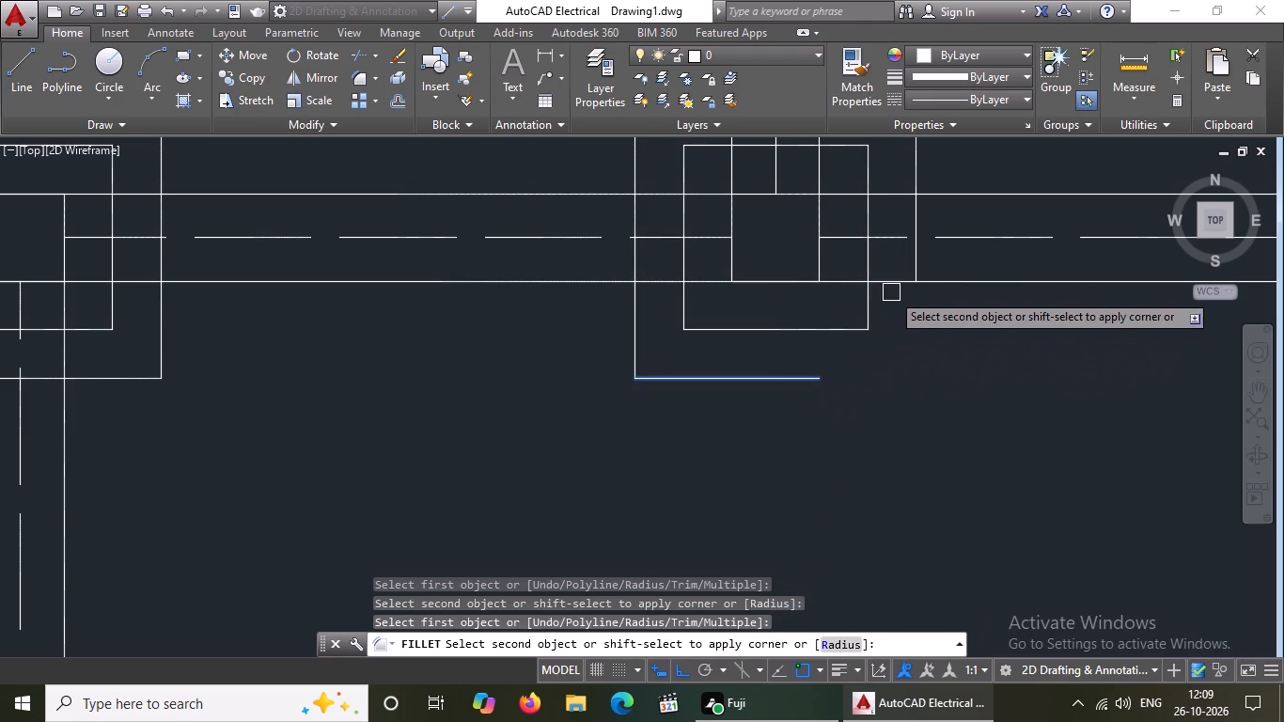
left_click(912, 266)
Fillet the upper-left and upper-right corners of both offset outlines around the second row's fifth column square at radius 0.
scroll(814, 360, "down", 4)
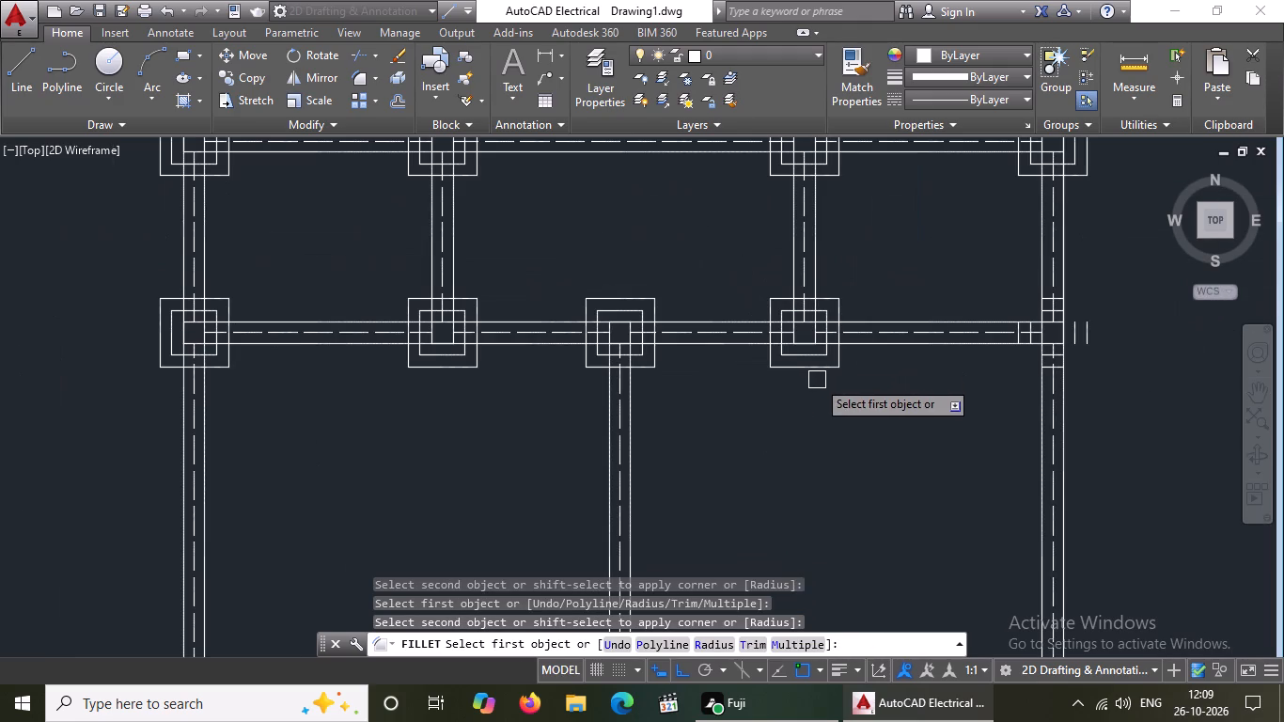
scroll(1058, 322, "up", 3)
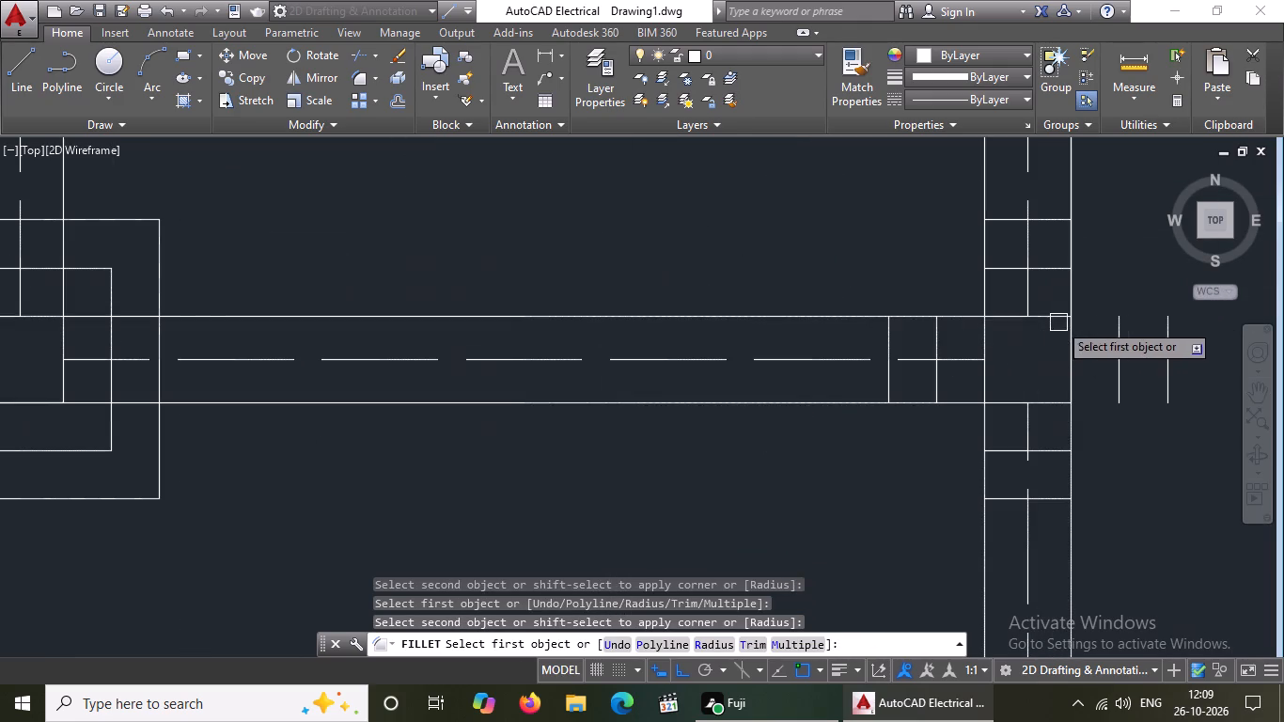
left_click(925, 345)
left_click(939, 340)
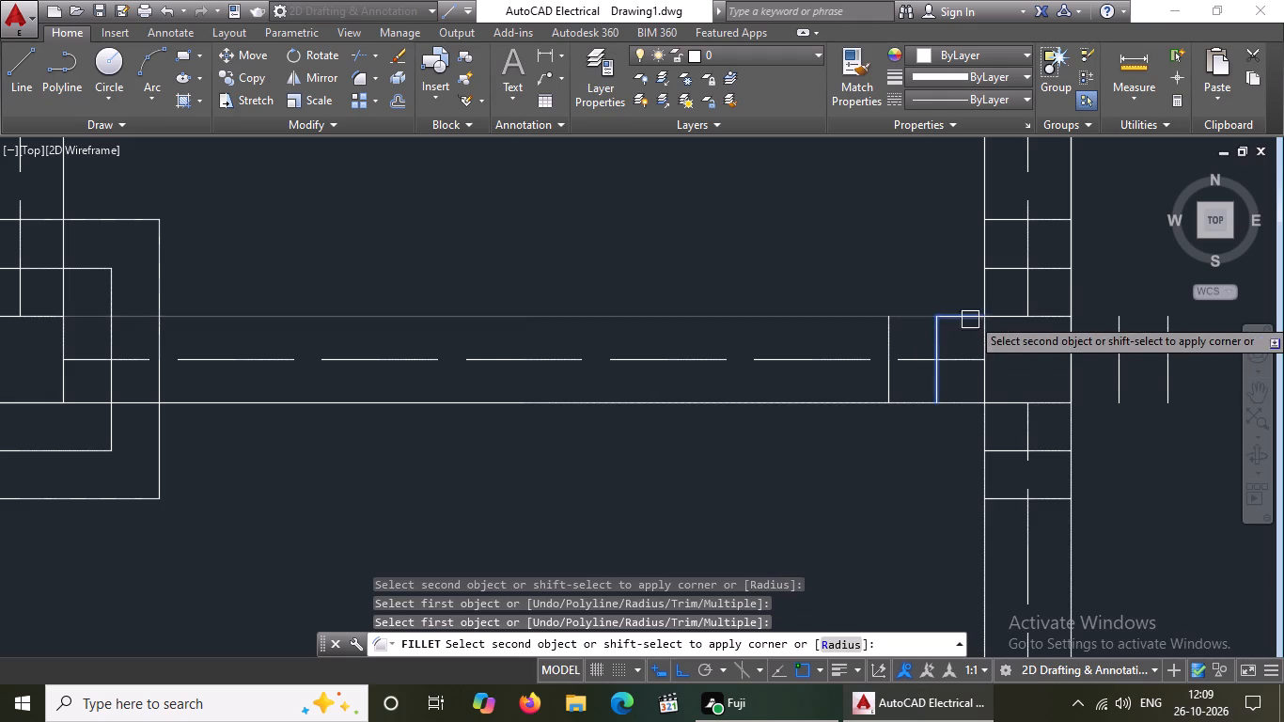
left_click(1018, 267)
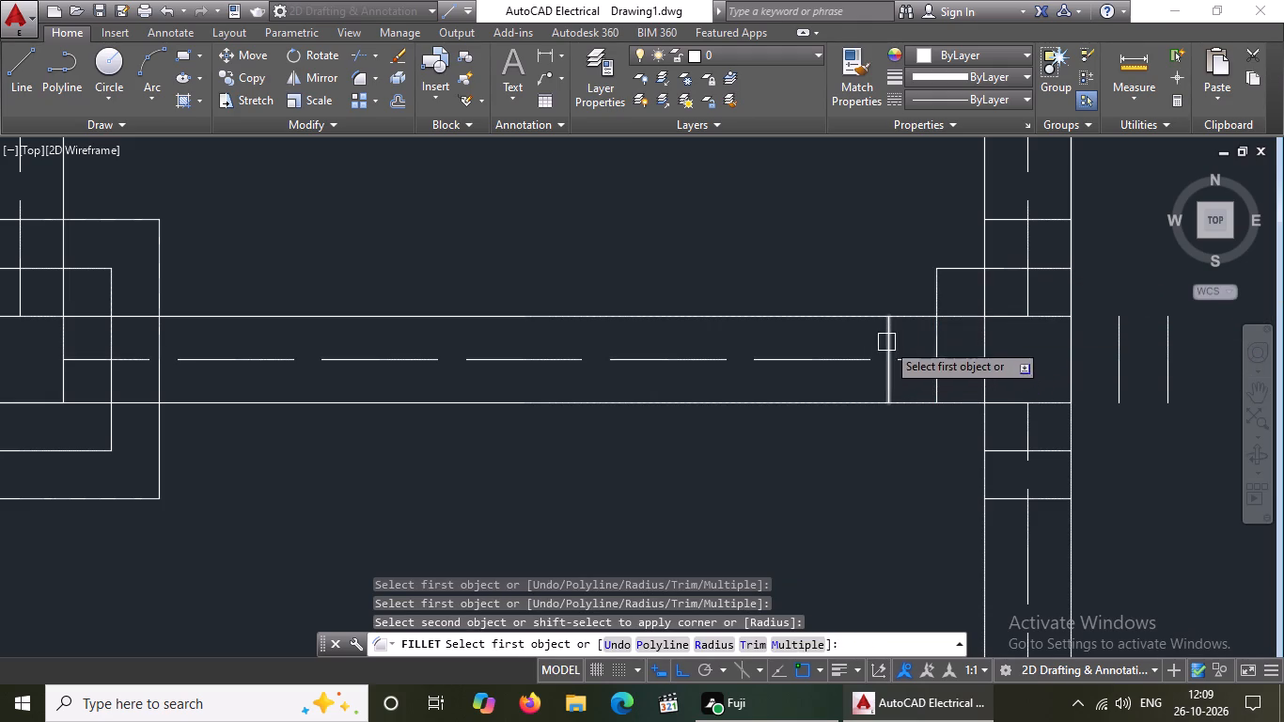
left_click(886, 342)
left_click(1002, 216)
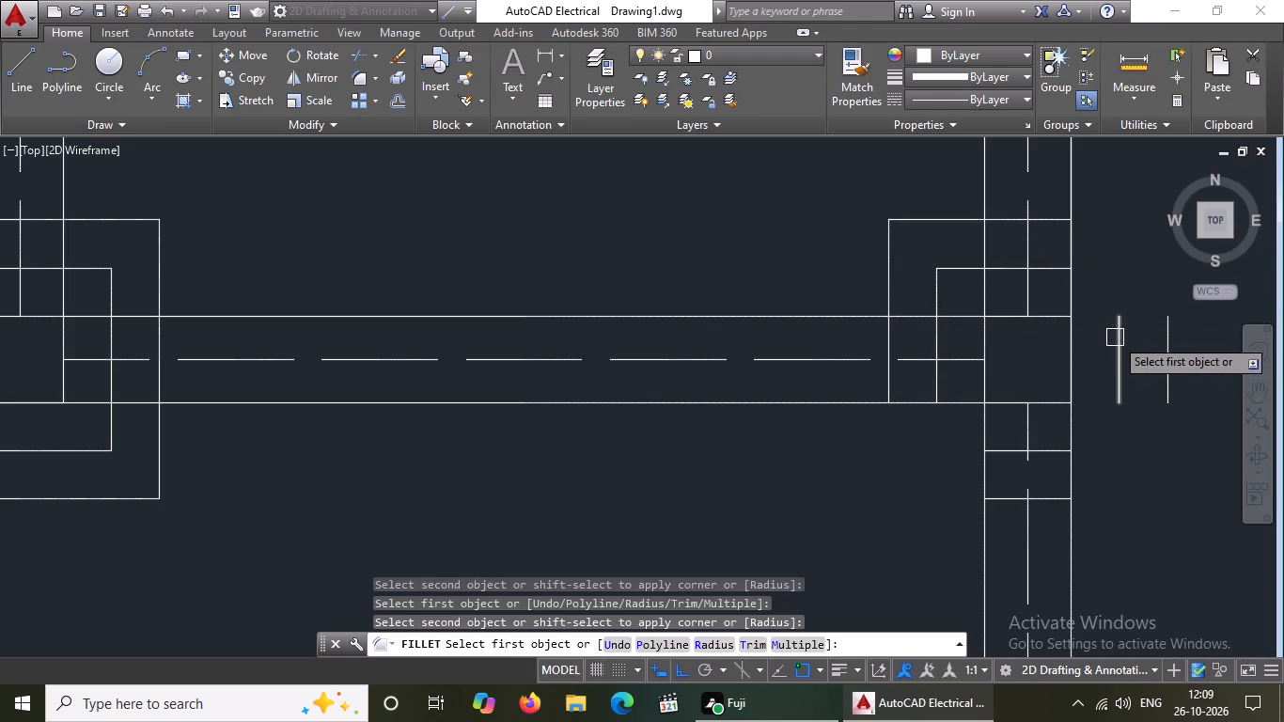
left_click(1115, 337)
left_click(1049, 268)
left_click(1039, 214)
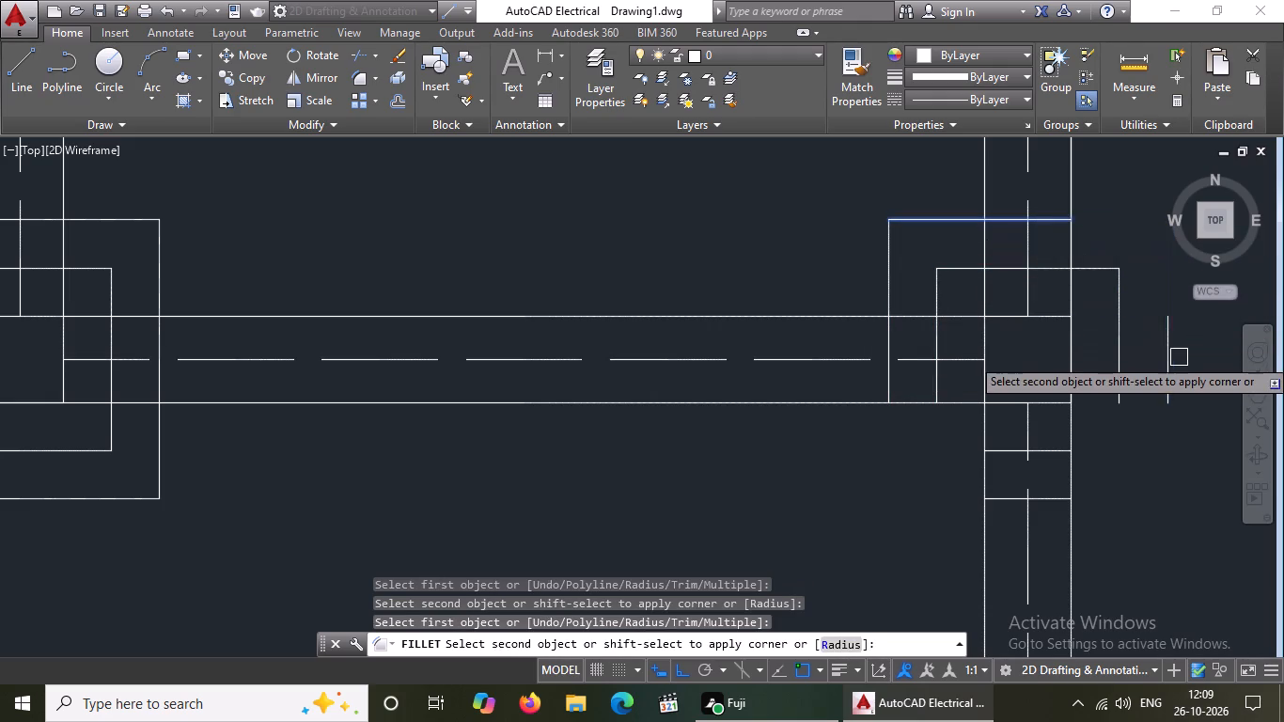
left_click_drag(1168, 346, 1162, 354)
Fillet the lower-left and lower-right corners of both offset outlines around the second row's fifth column square at radius 0.
left_click(939, 384)
left_click(991, 445)
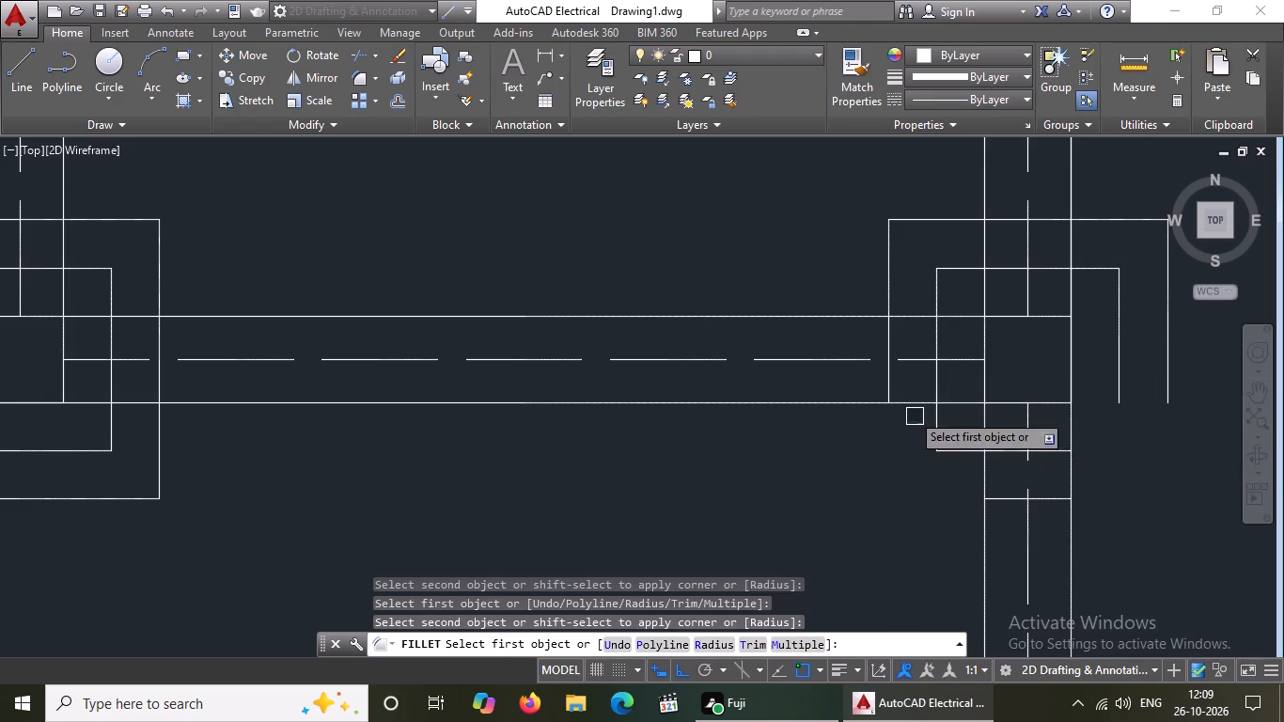
left_click(885, 377)
left_click(1007, 497)
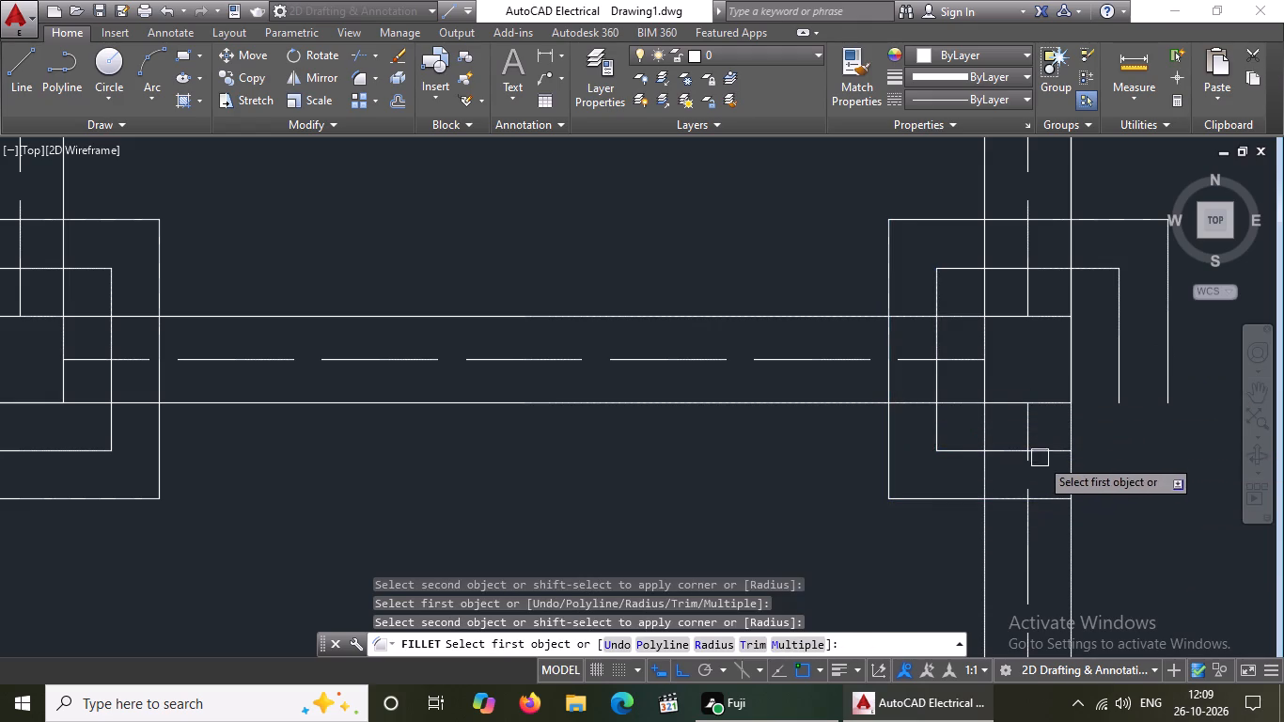
left_click(1041, 455)
left_click(1119, 366)
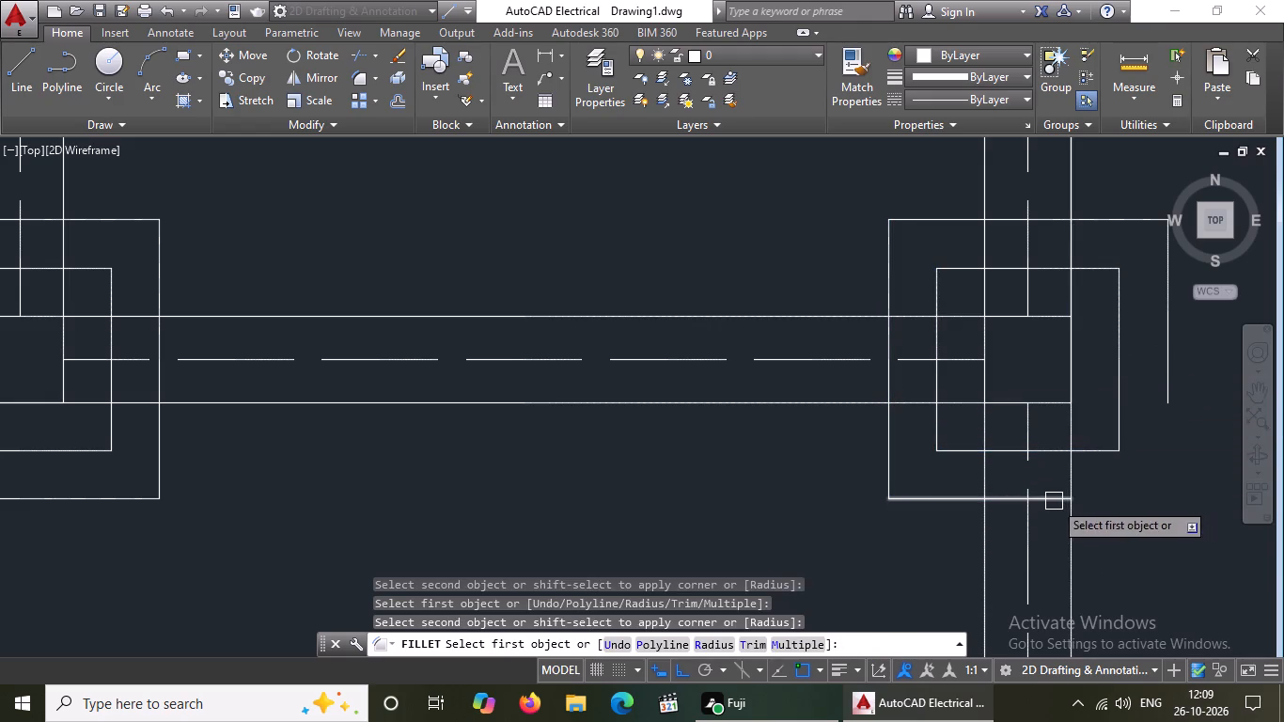
left_click_drag(1051, 500, 1065, 491)
left_click_drag(1167, 365, 1127, 399)
Fillet the upper-left and upper-right corners of both offset outlines around the third row's first column square at radius 0.
scroll(917, 390, "down", 5)
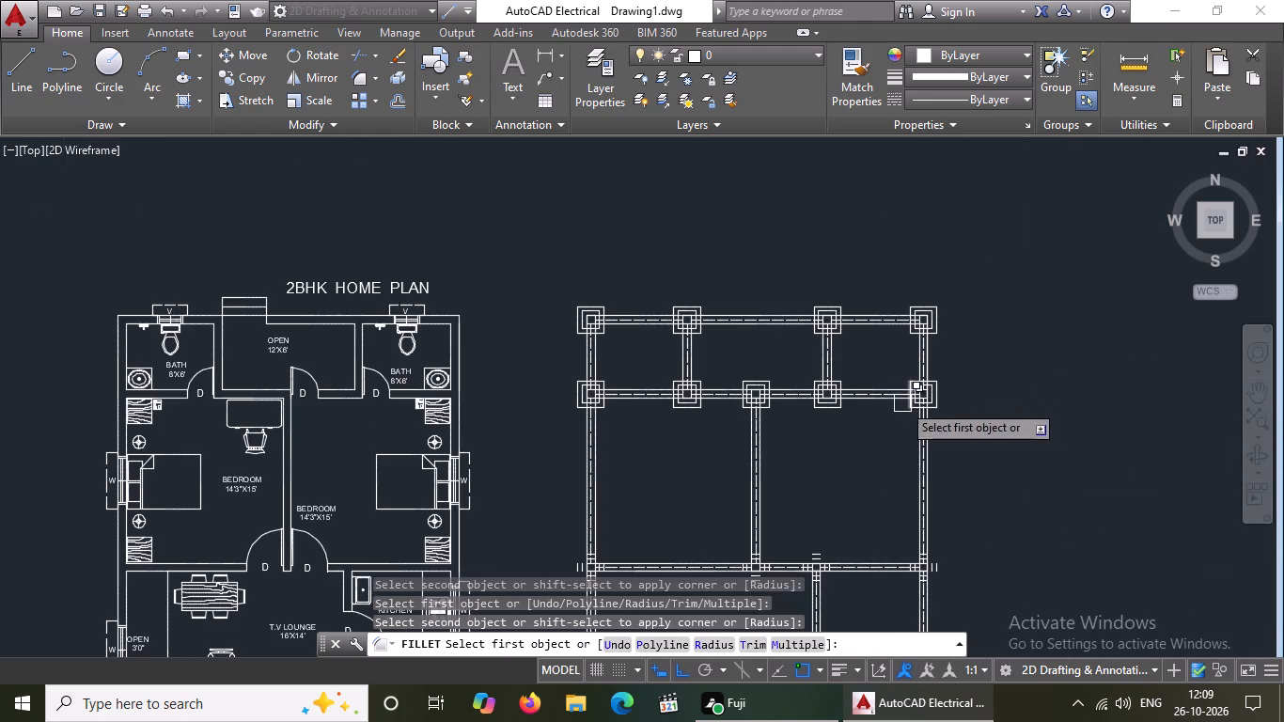
scroll(793, 407, "down", 2)
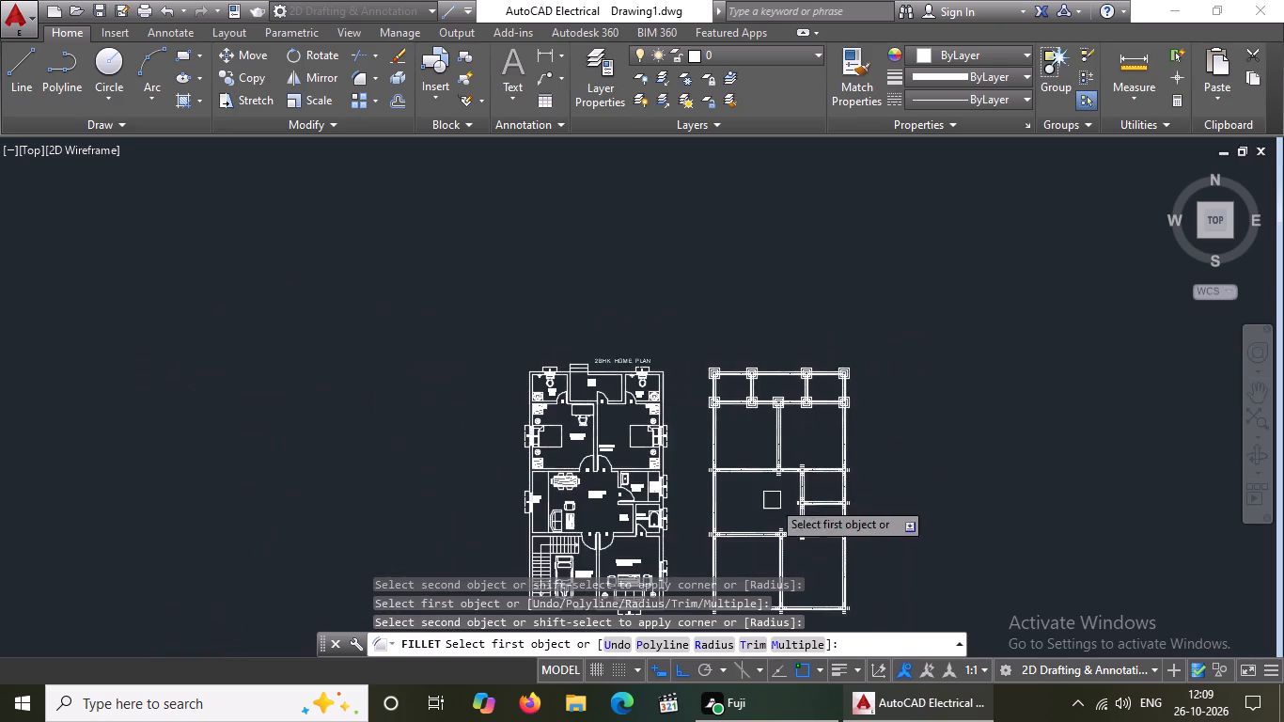
scroll(772, 494, "up", 3)
scroll(542, 398, "up", 4)
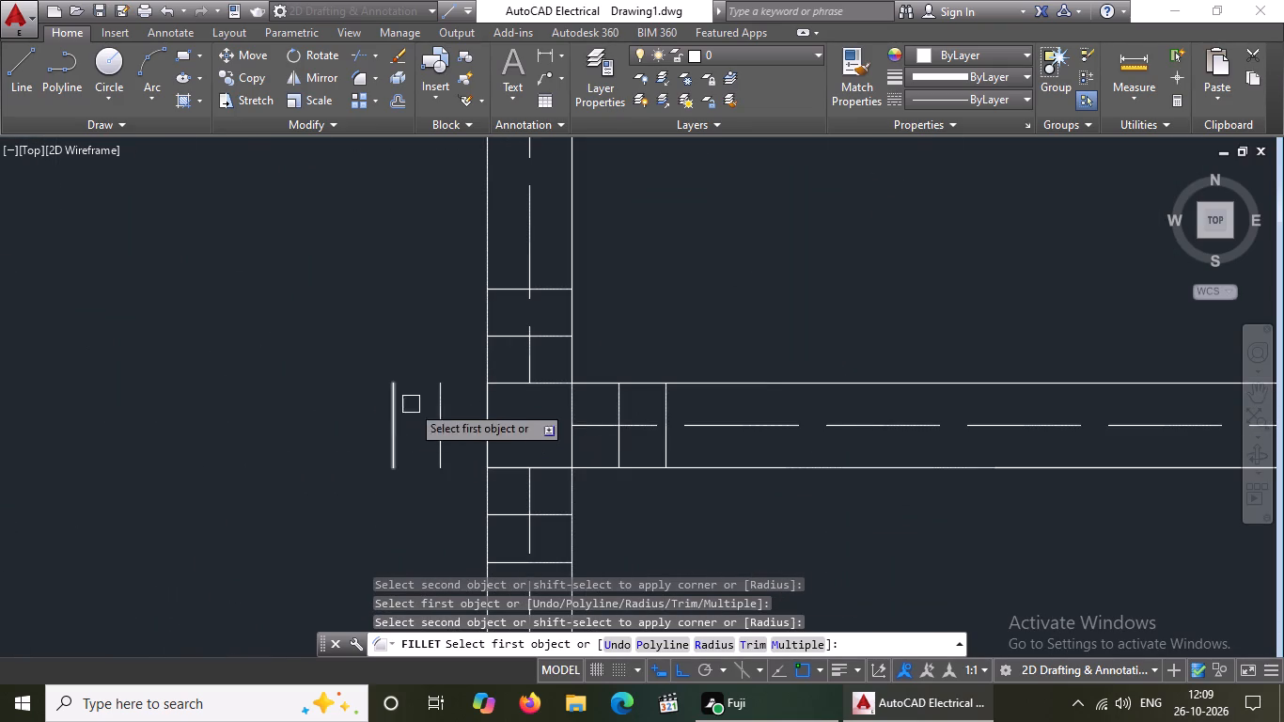
left_click(443, 406)
left_click(509, 334)
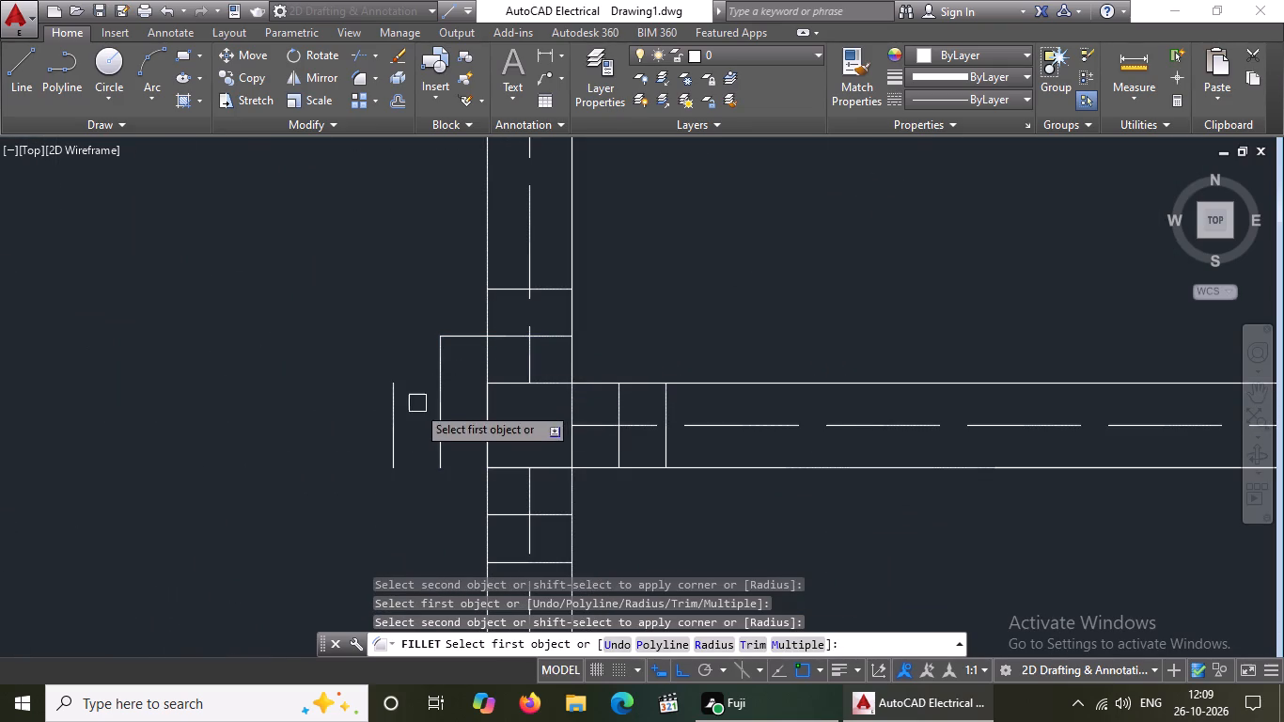
left_click(387, 413)
left_click(499, 290)
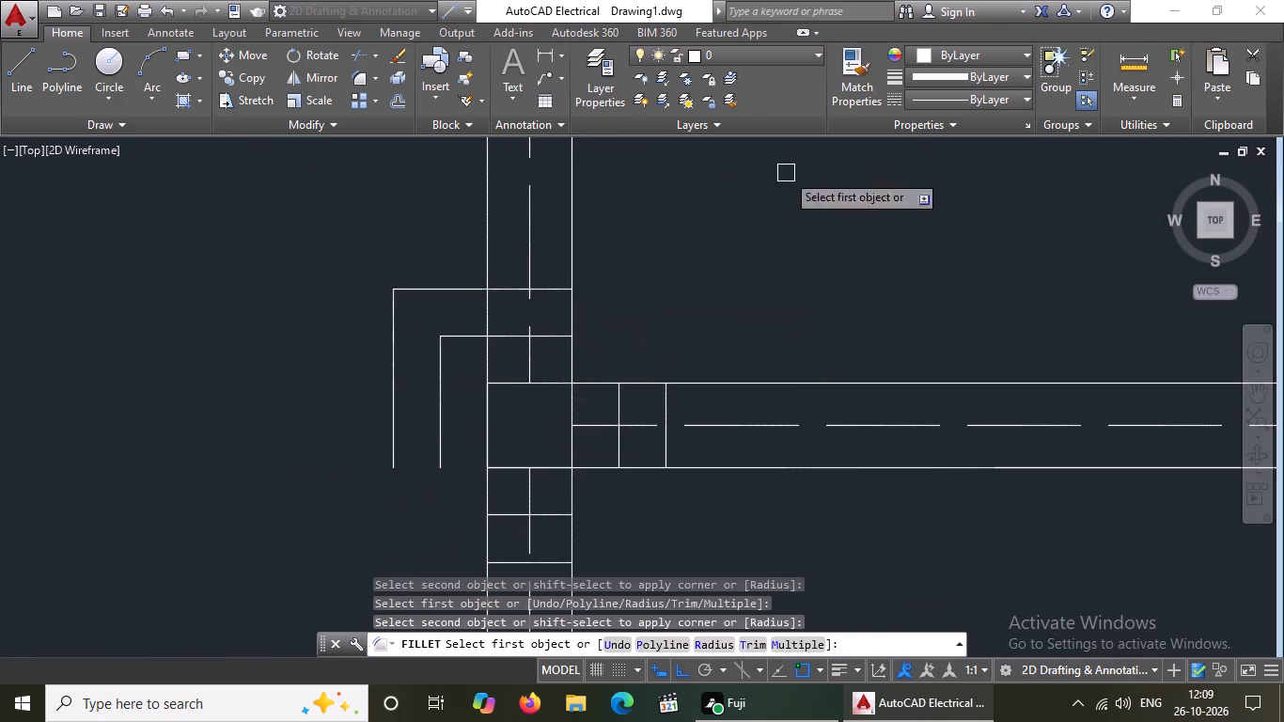
left_click(619, 402)
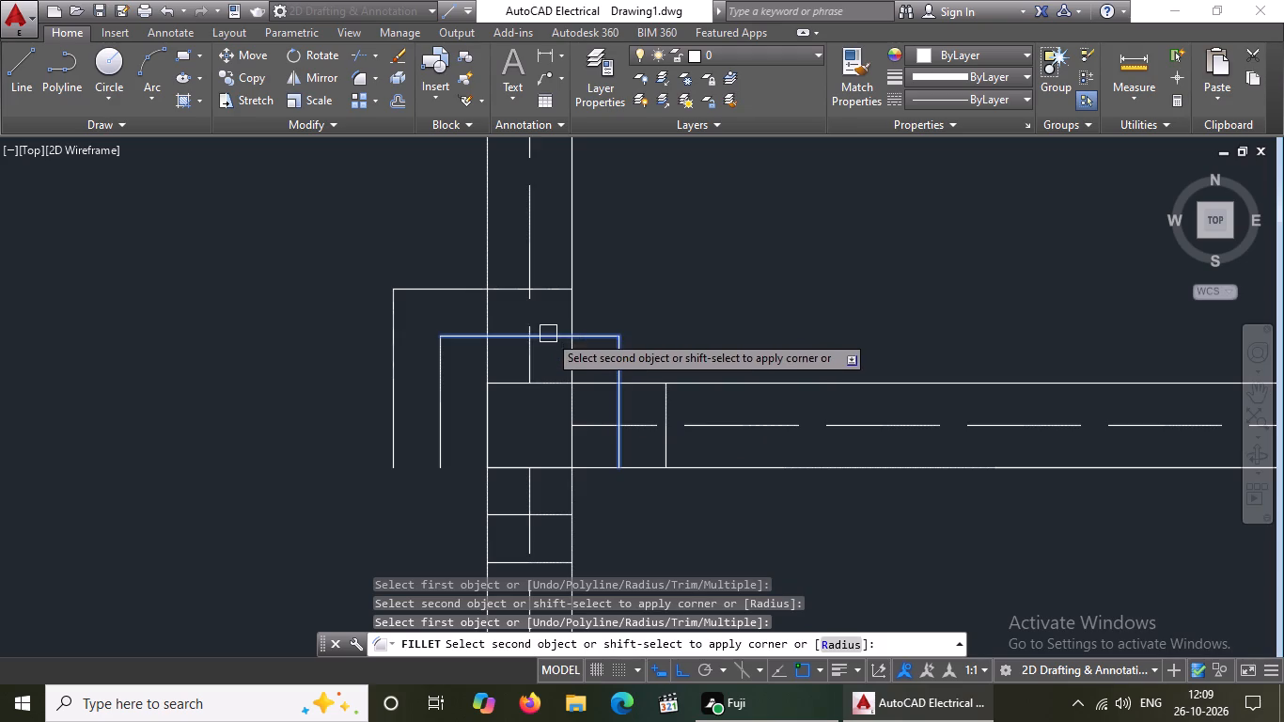
left_click(549, 334)
left_click(556, 290)
left_click(665, 404)
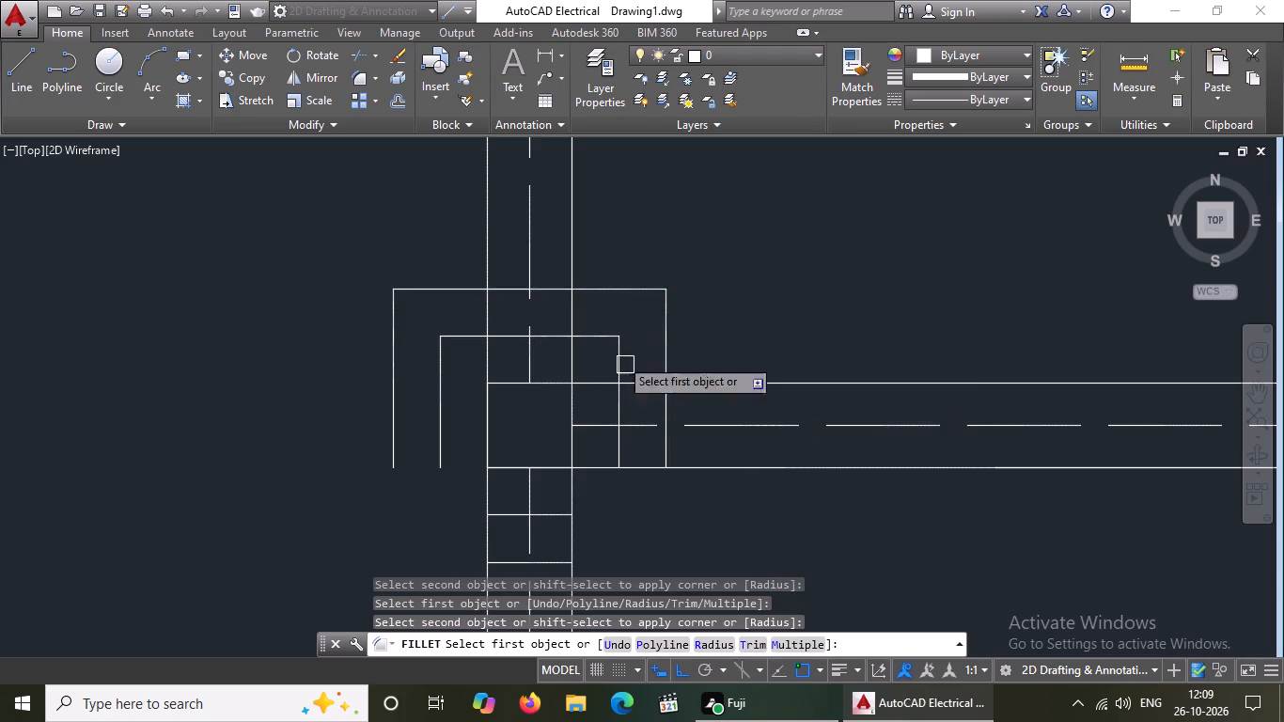
Fillet the lower-left and lower-right corners of both offset outlines around the third row's first column square at radius 0.
scroll(606, 297, "down", 3)
scroll(603, 331, "up", 2)
left_click(513, 339)
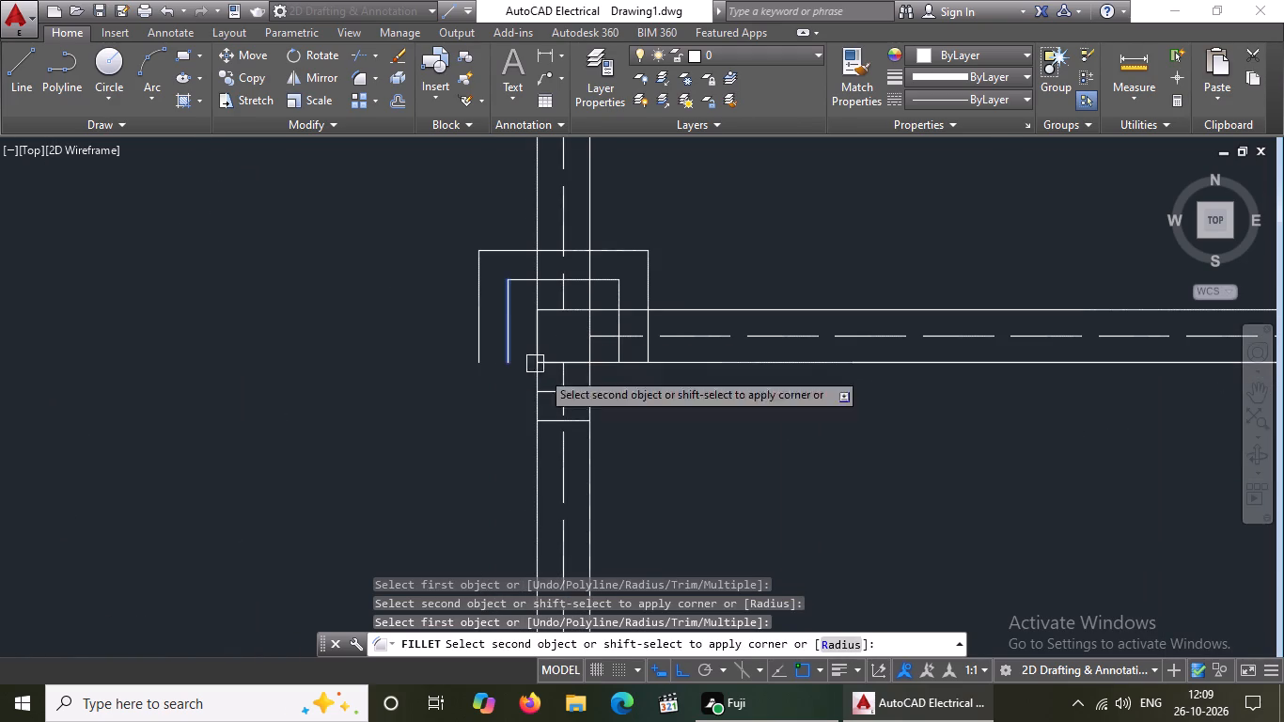
left_click(548, 390)
left_click(472, 330)
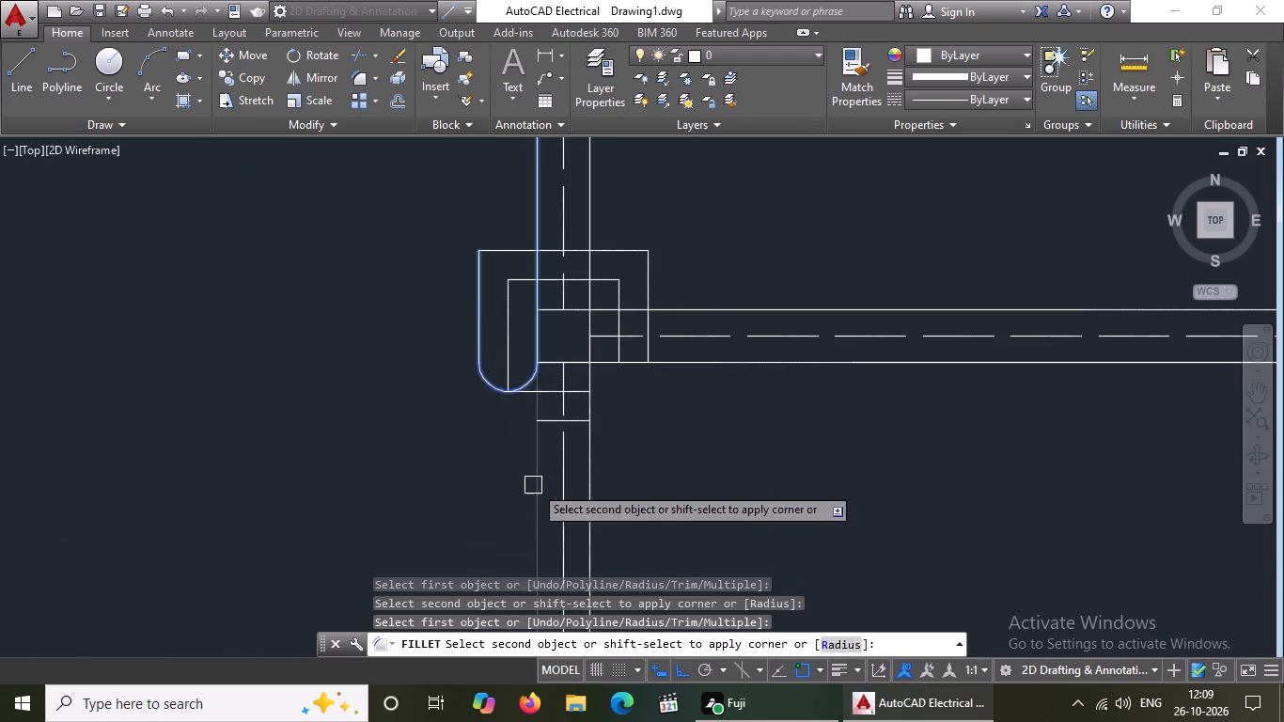
left_click(544, 420)
scroll(577, 384, "up", 1)
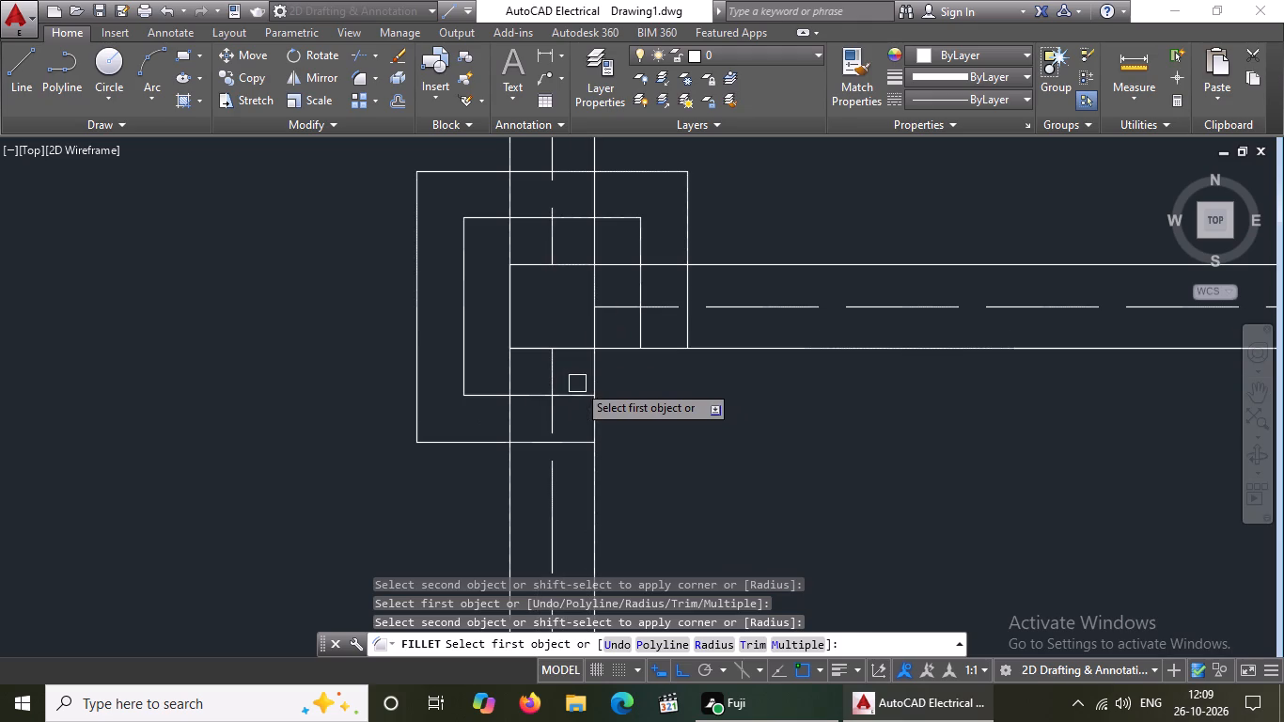
left_click_drag(573, 400, 586, 390)
left_click(641, 324)
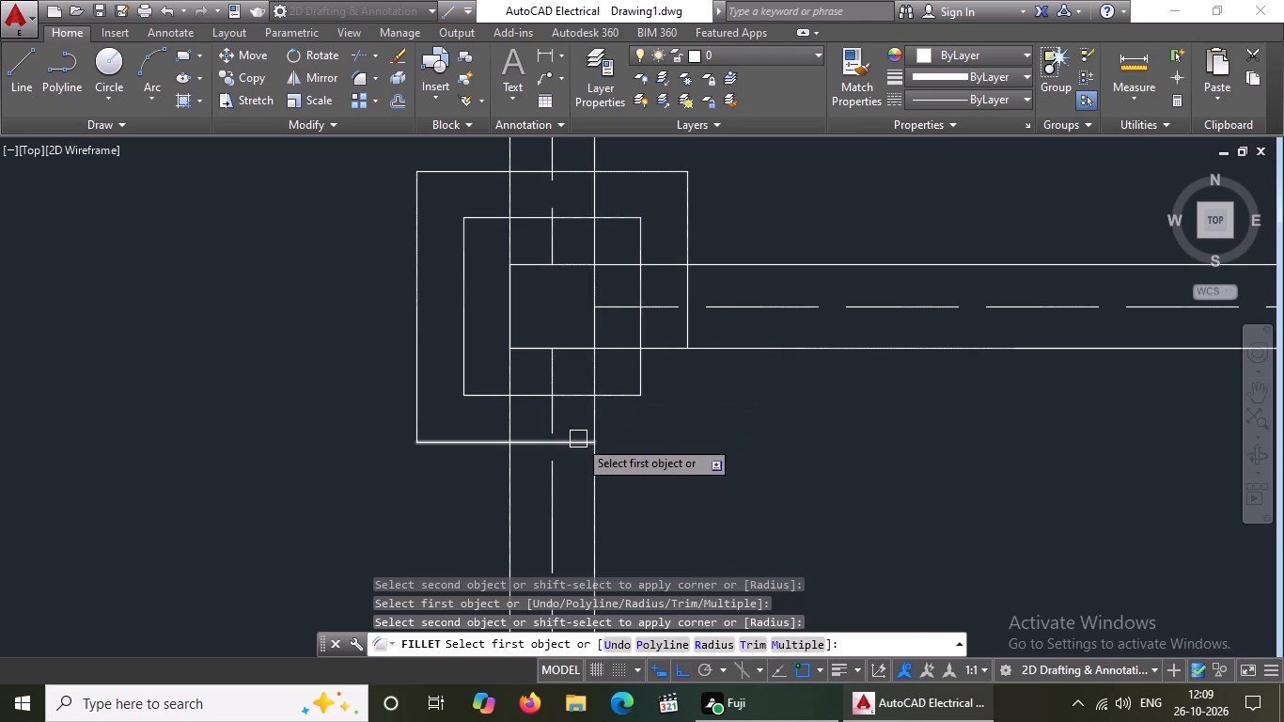
left_click_drag(579, 437, 589, 433)
left_click(693, 333)
Fillet the upper-left and upper-right corners of both offset outlines around the third row's second column square at radius 0.
scroll(636, 322, "down", 5)
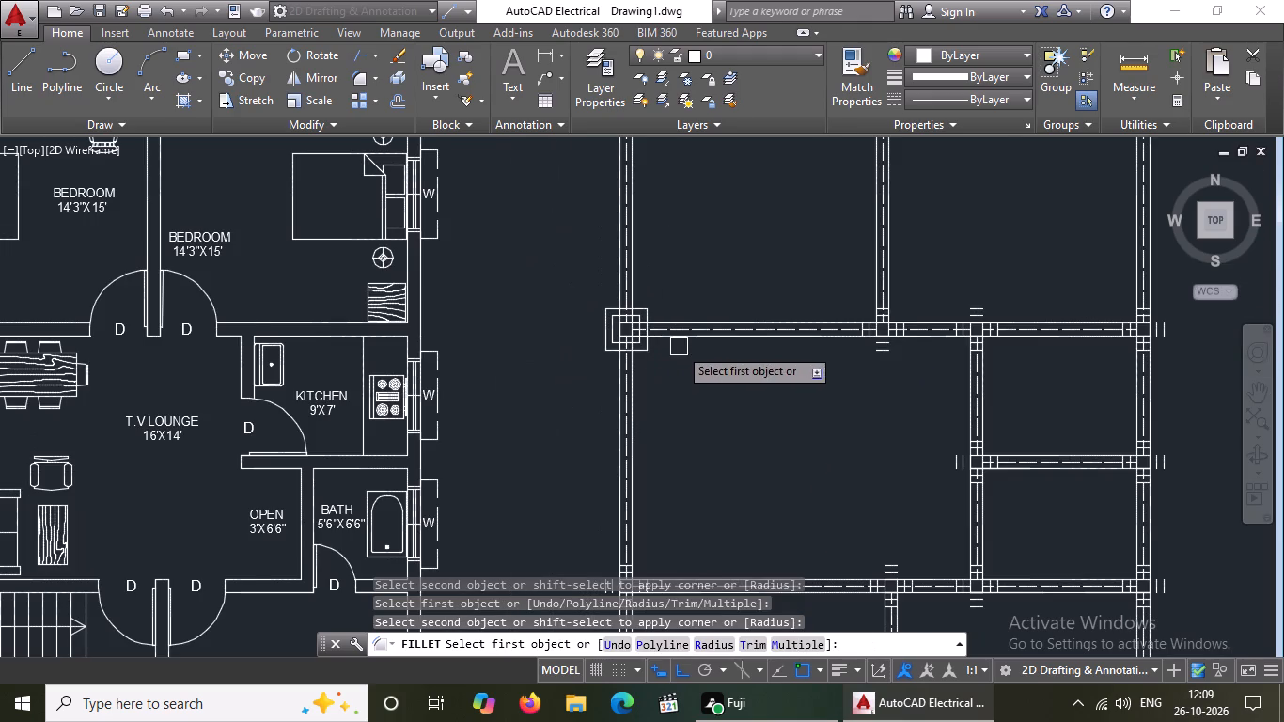
scroll(743, 333, "down", 1)
scroll(850, 310, "up", 3)
scroll(749, 372, "up", 3)
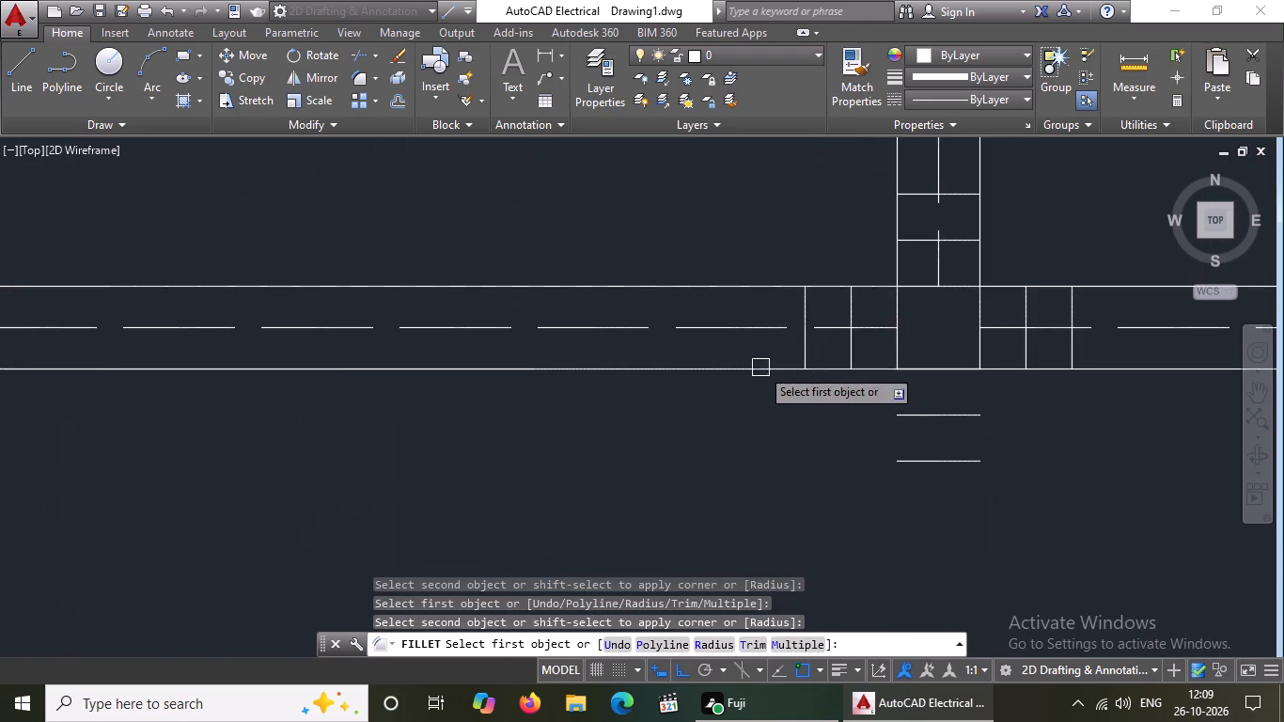
left_click_drag(853, 309, 873, 292)
left_click(909, 239)
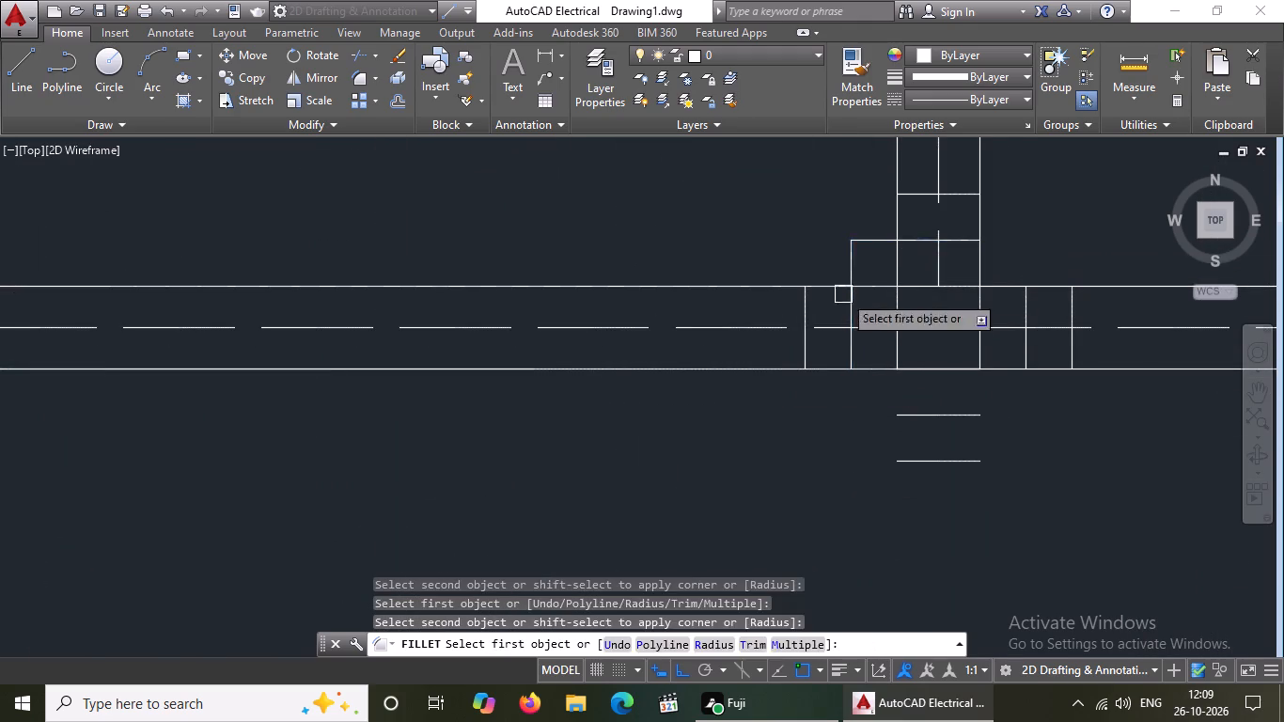
left_click_drag(805, 311, 819, 287)
left_click(911, 188)
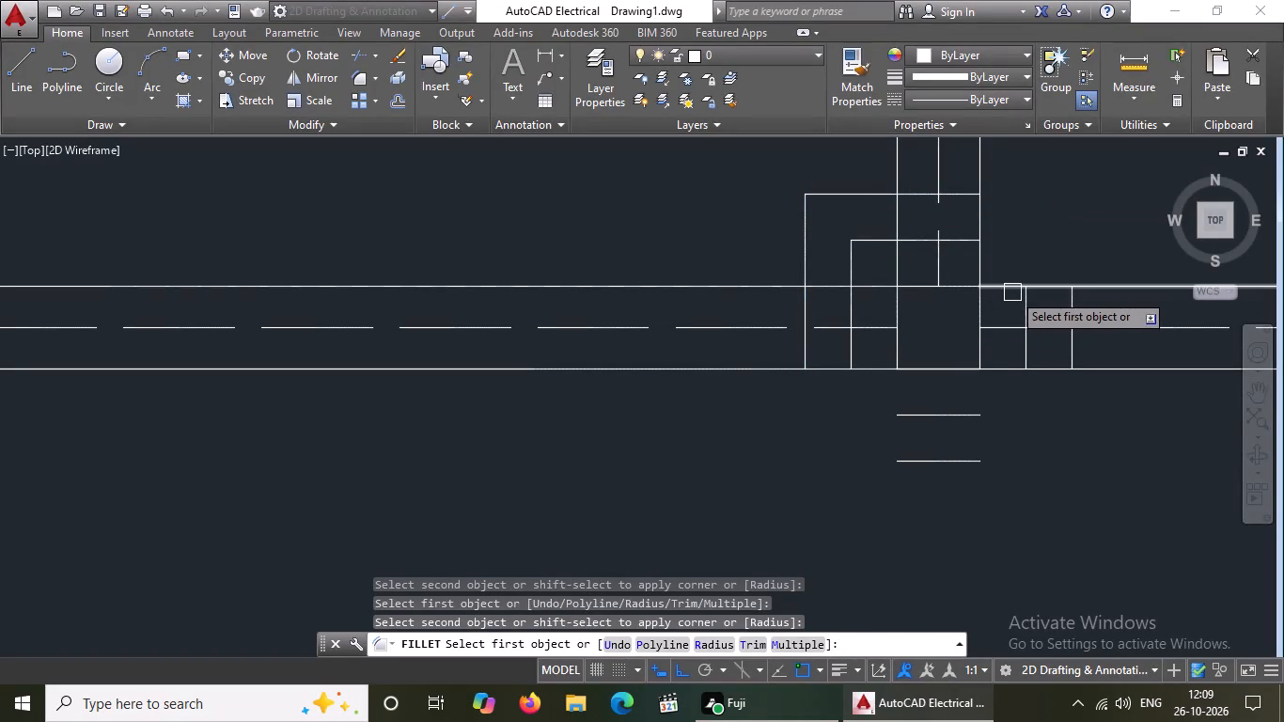
left_click(1027, 306)
left_click(962, 244)
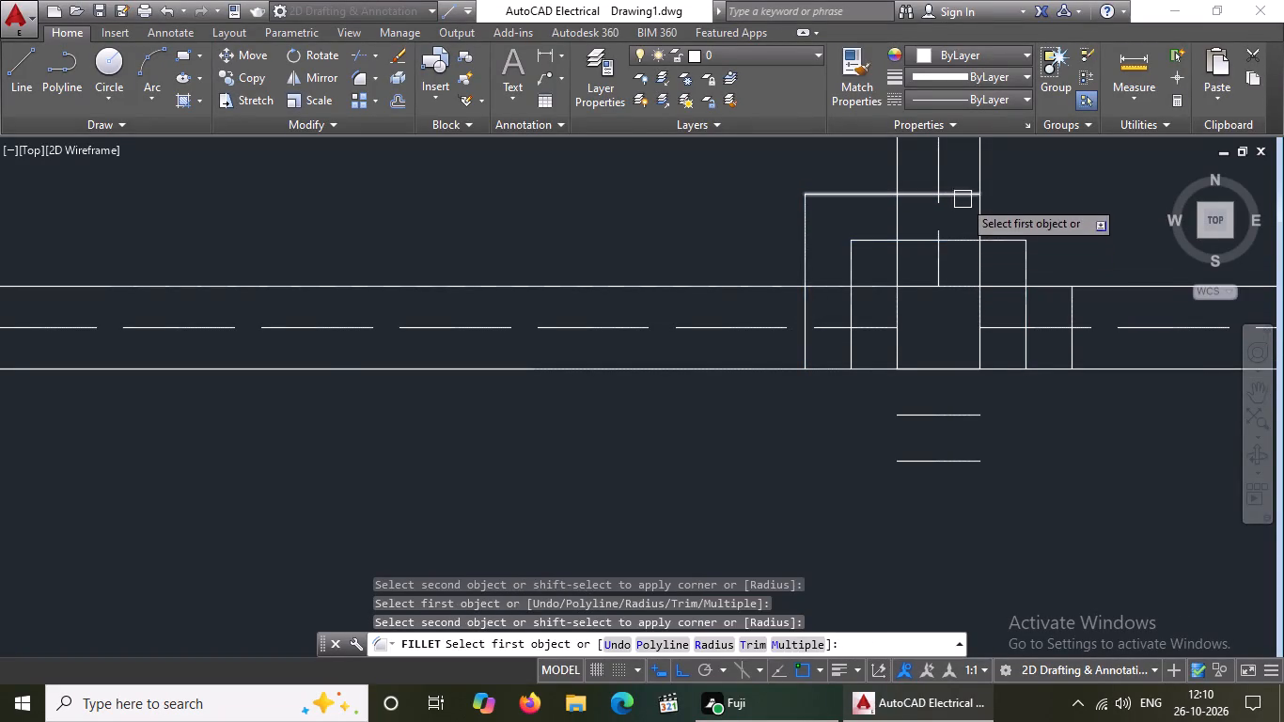
left_click(963, 198)
left_click(1073, 306)
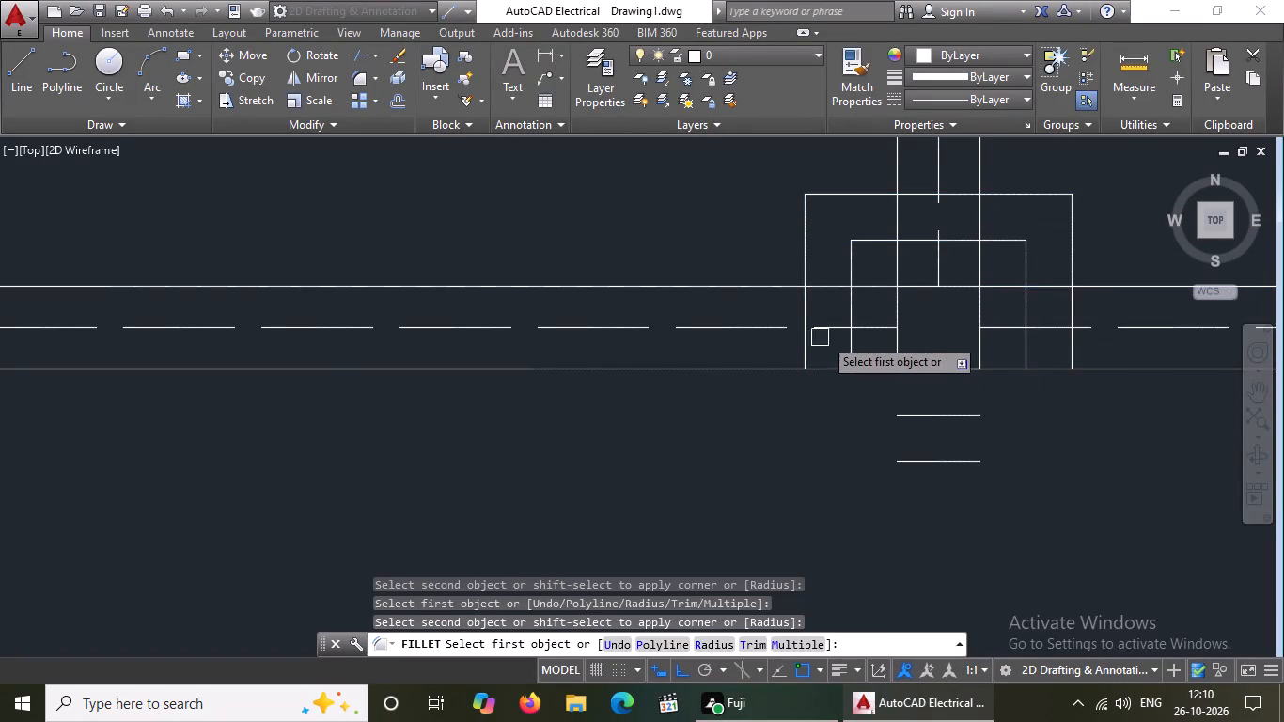
Fillet the lower-left and lower-right corners of both offset outlines around the third row's second column square at radius 0.
left_click(851, 349)
left_click(921, 414)
left_click(806, 354)
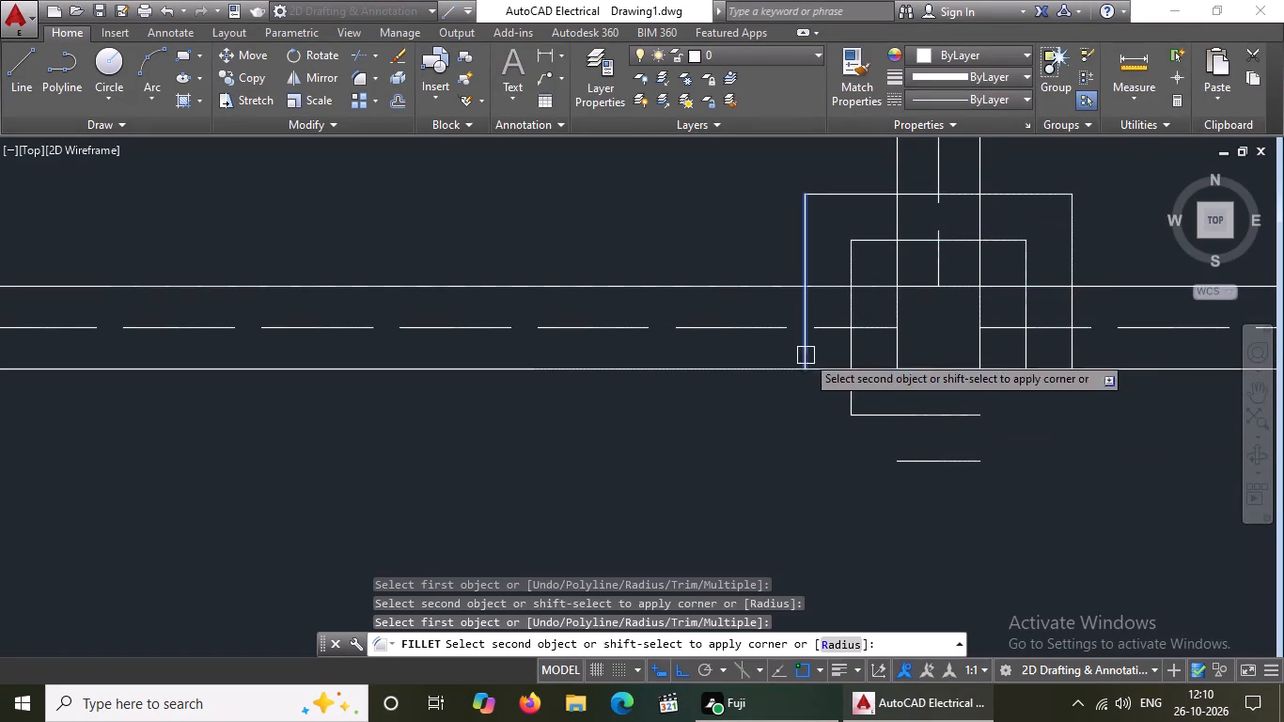
left_click(945, 461)
left_click(960, 418)
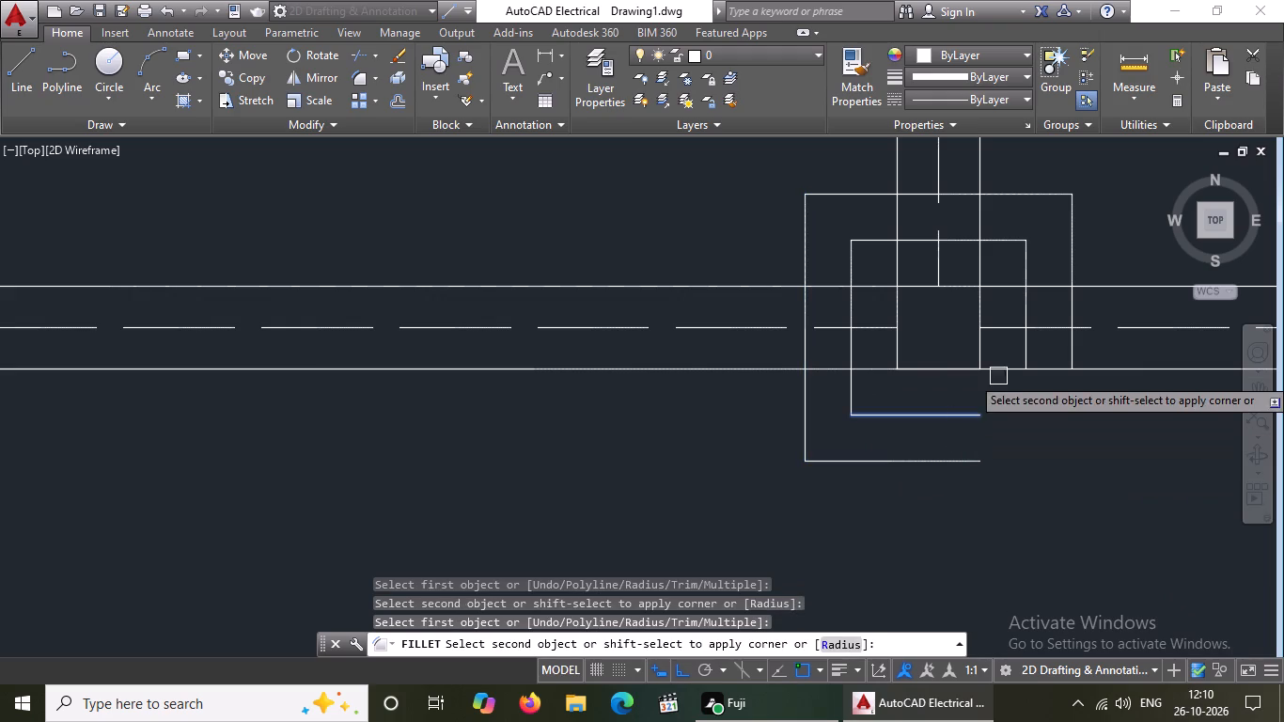
left_click(1023, 345)
left_click(942, 461)
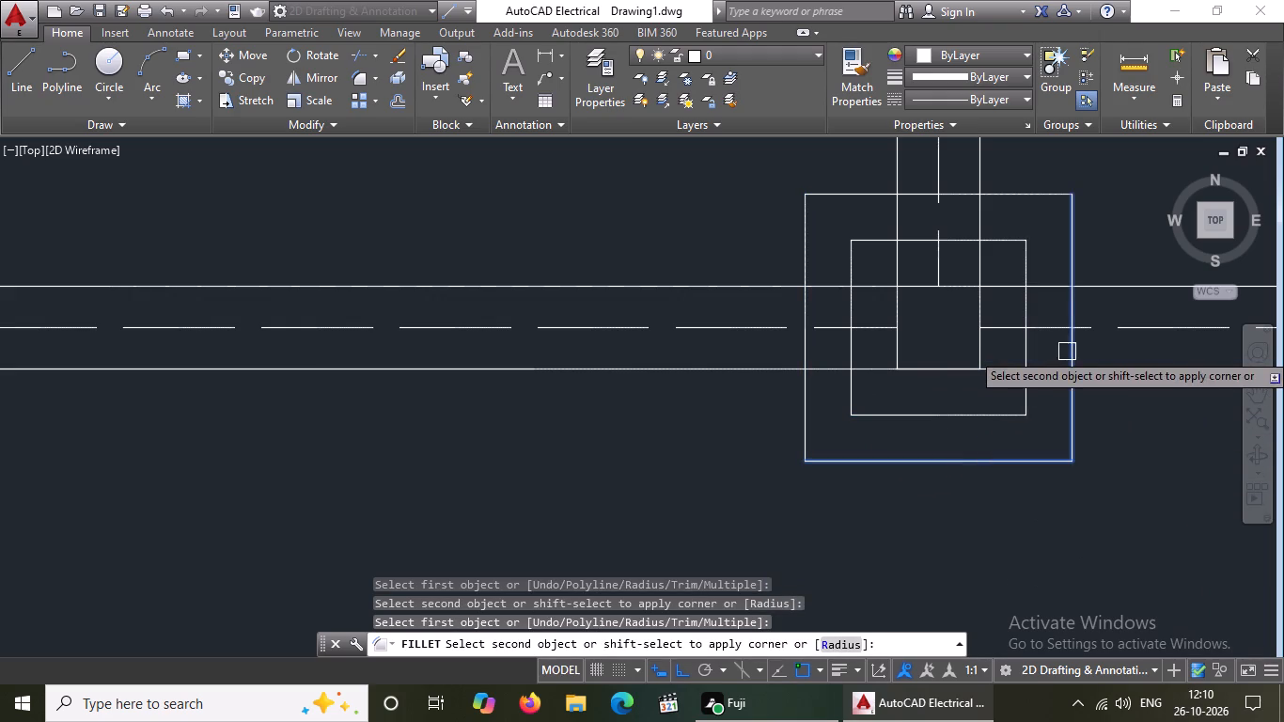
left_click(1072, 354)
Fillet the upper-left and upper-right corners of both offset outlines around the third row's third column square at radius 0.
scroll(790, 375, "down", 4)
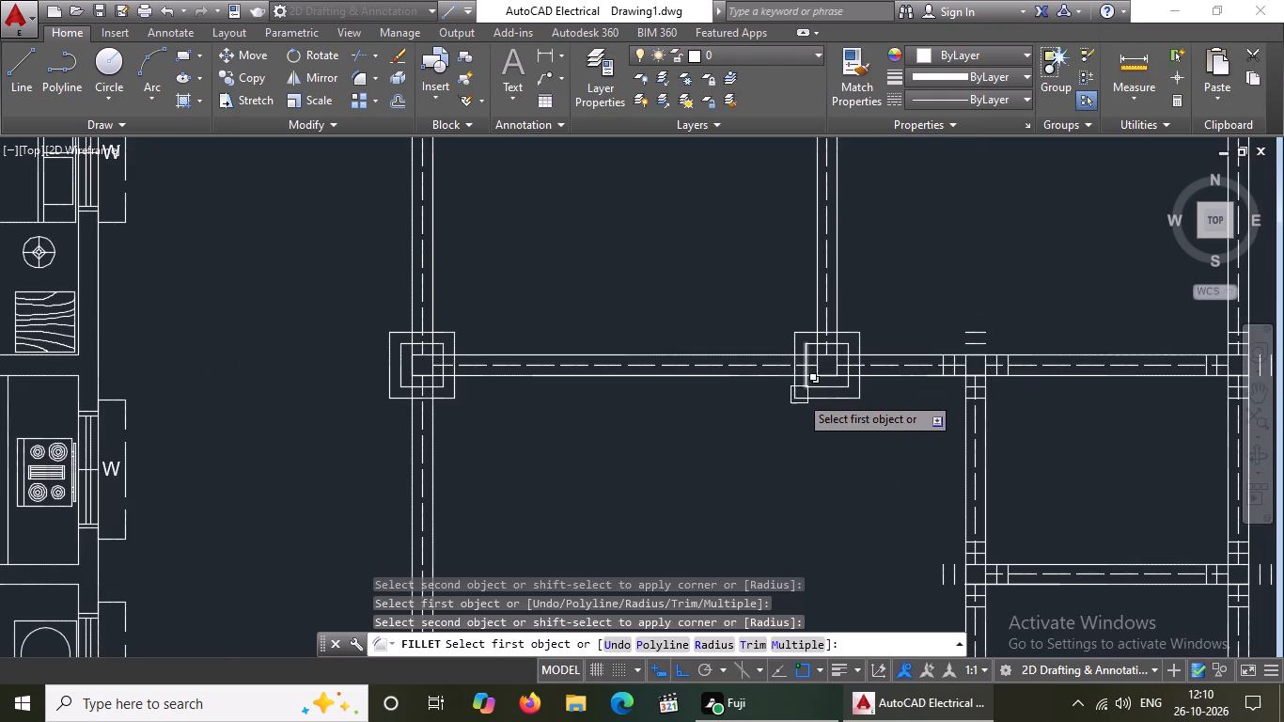
scroll(792, 389, "down", 2)
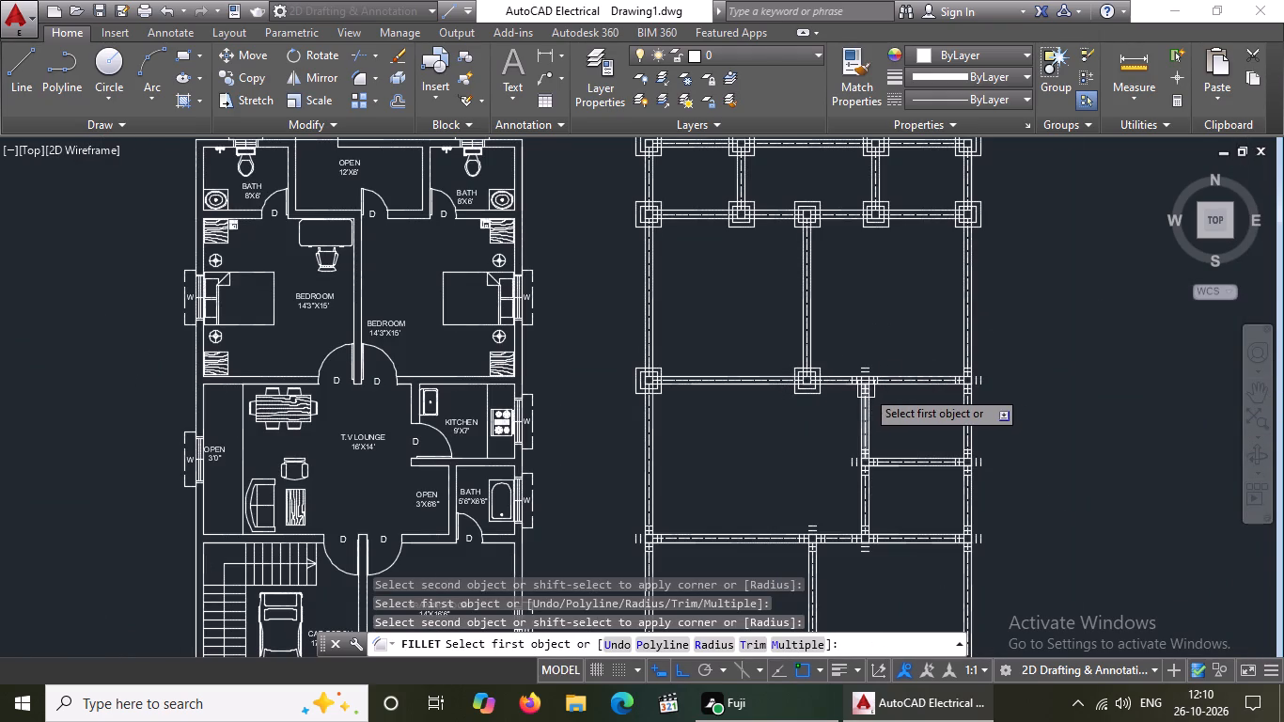
scroll(866, 389, "up", 5)
left_click(774, 341)
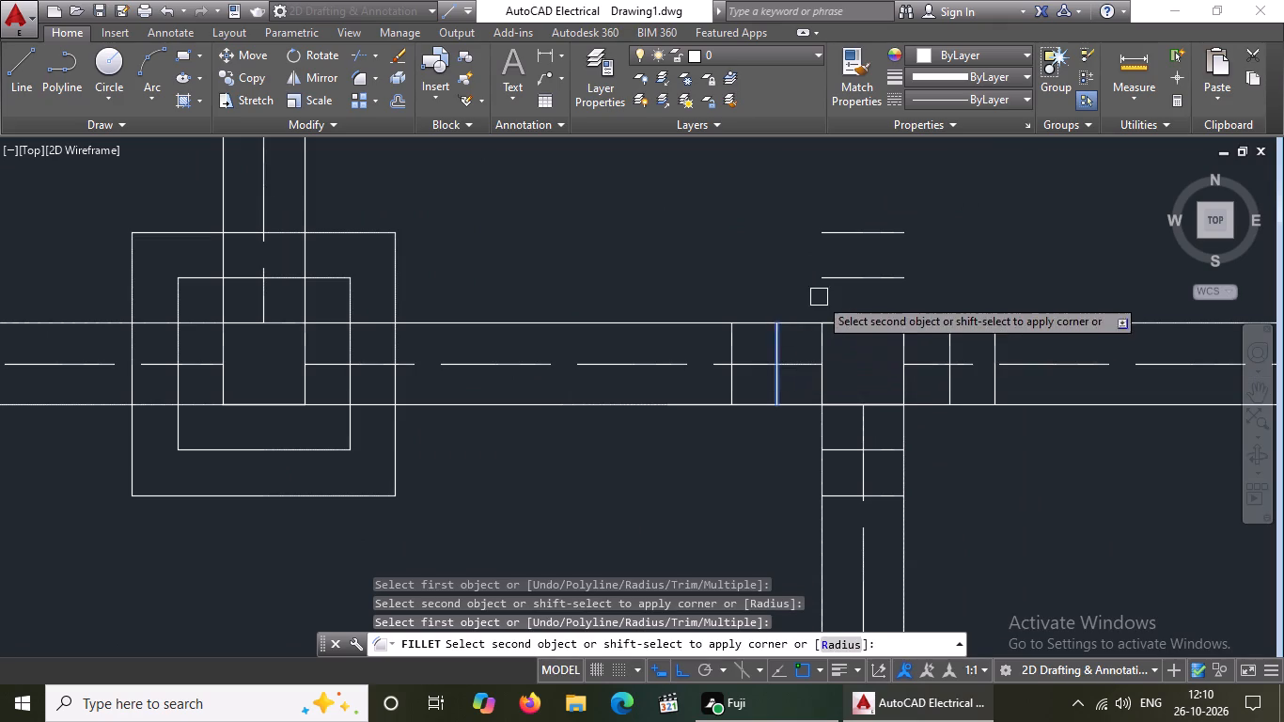
left_click(824, 278)
left_click(736, 338)
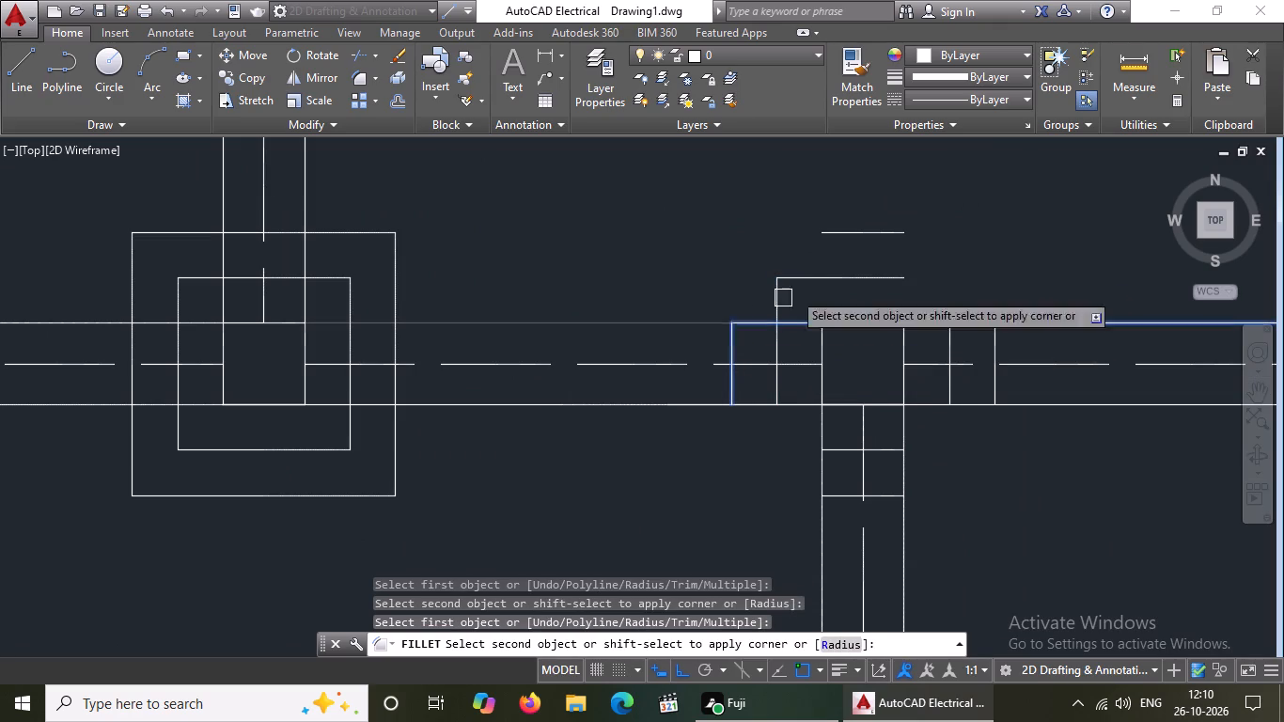
left_click(838, 229)
left_click(948, 349)
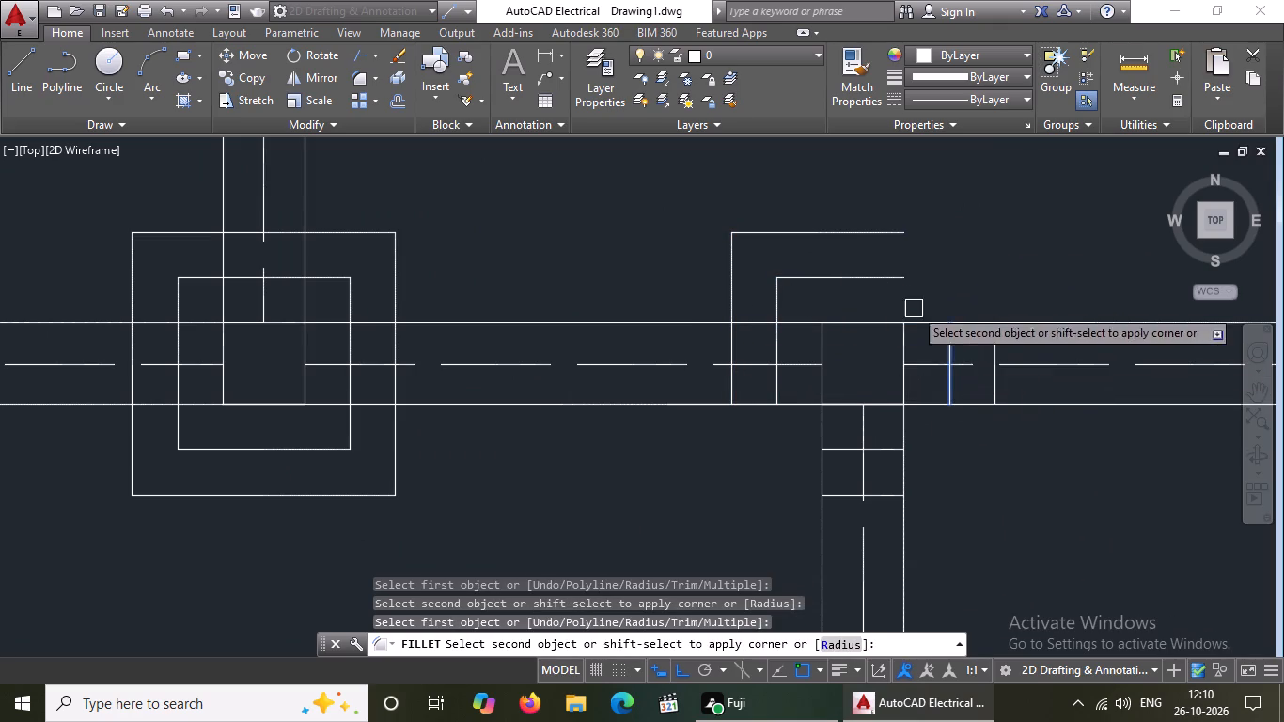
left_click(890, 277)
left_click(894, 231)
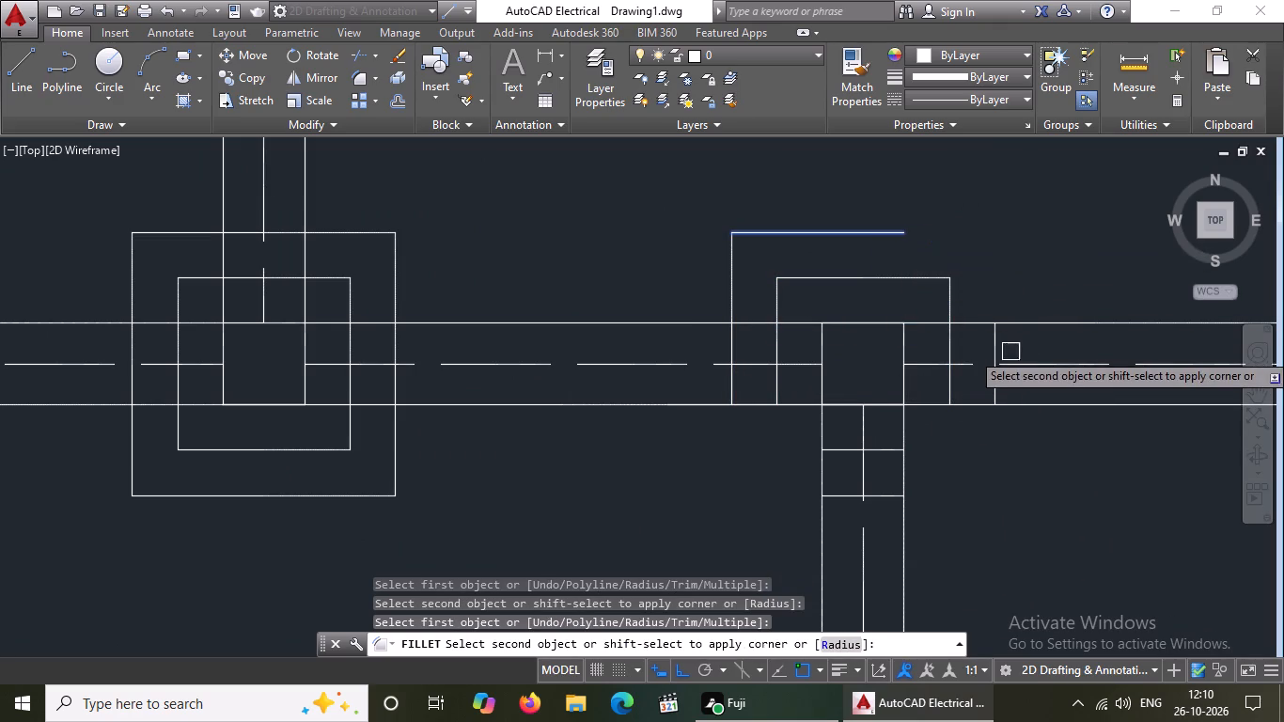
left_click(994, 343)
Fillet the lower-left and lower-right corners of both offset outlines around the third row's third column square at radius 0.
left_click(777, 389)
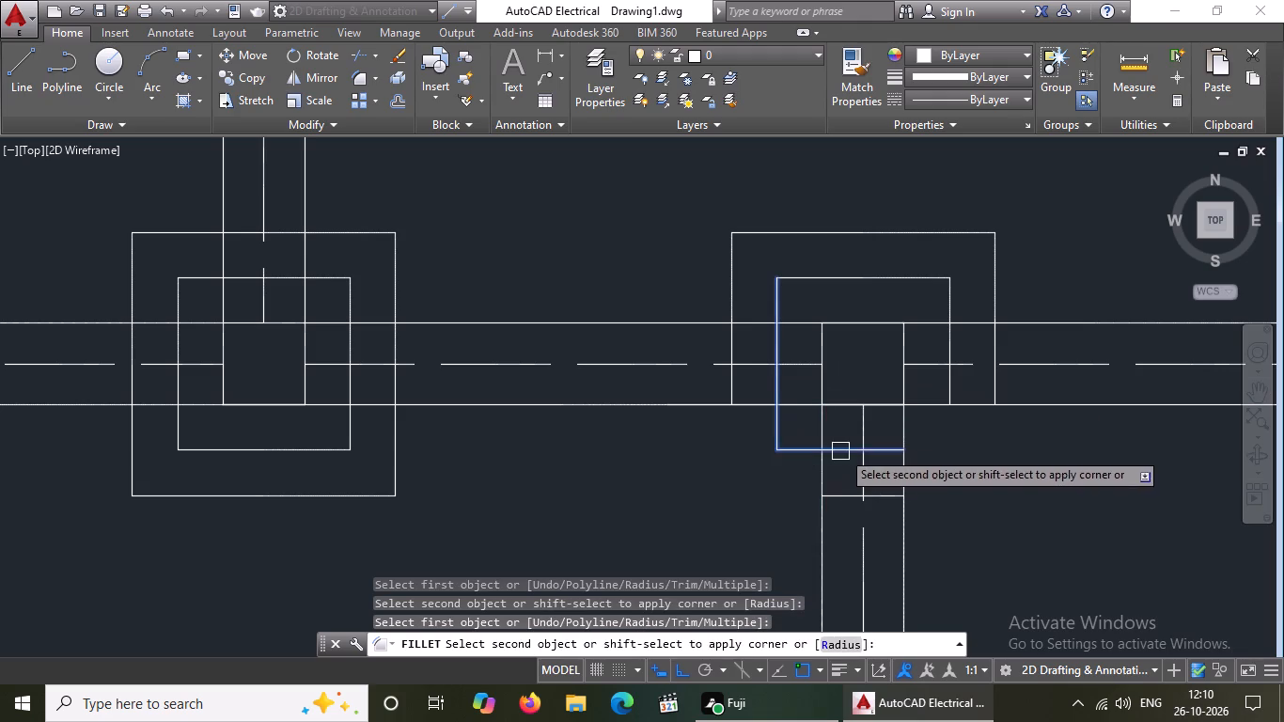
left_click(842, 449)
left_click(728, 387)
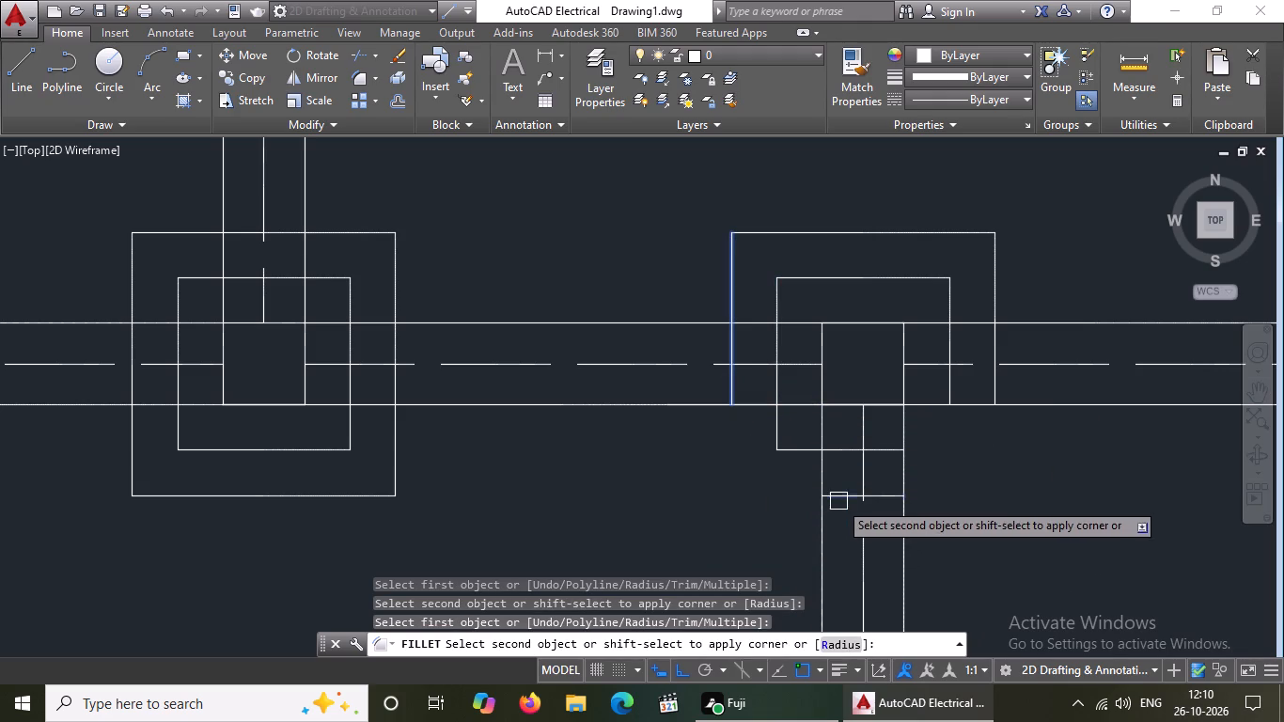
left_click(839, 501)
left_click(888, 453)
left_click(942, 380)
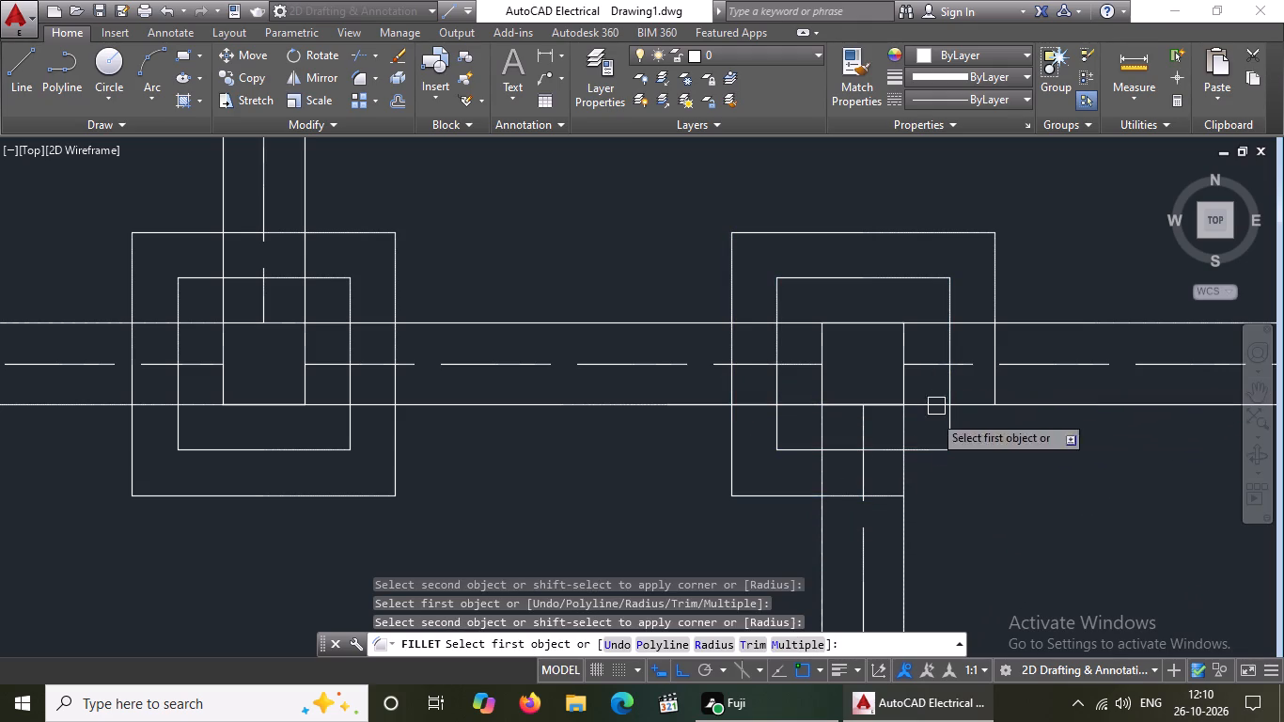
left_click(881, 497)
left_click(991, 386)
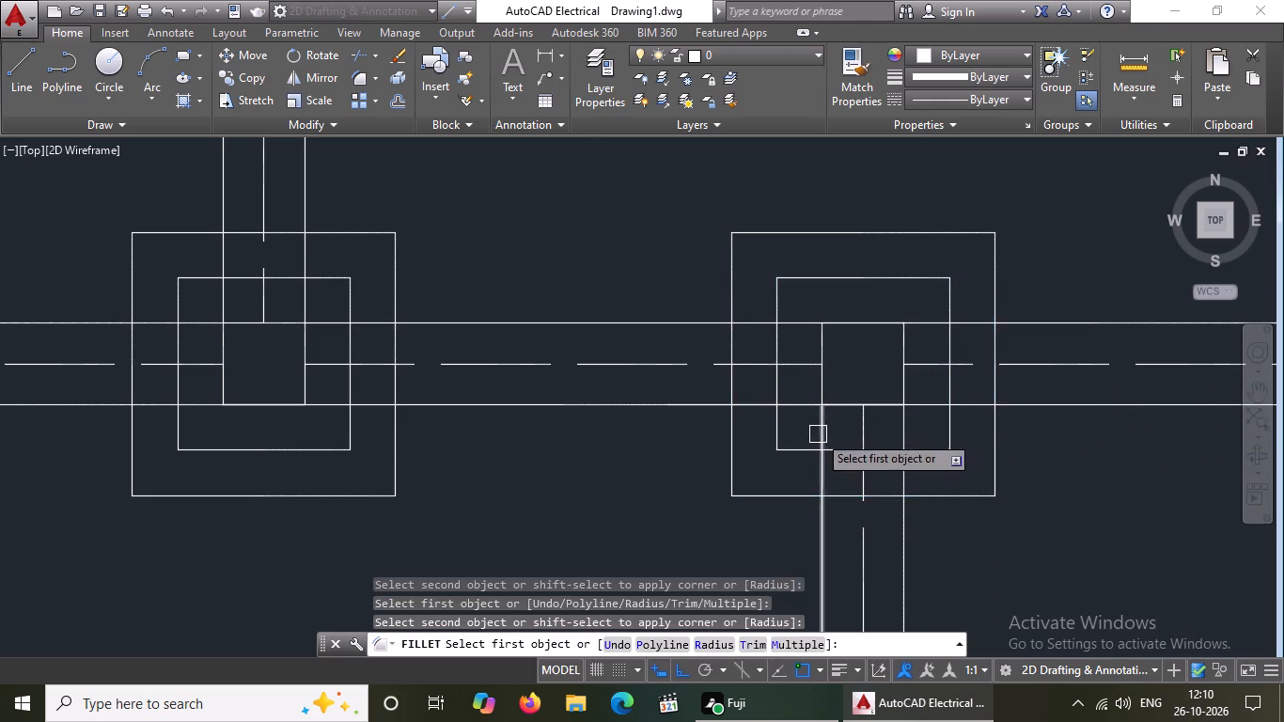
Fillet the upper-left and upper-right corners of both offset outlines around the third row's fourth column square at radius 0.
scroll(818, 433, "down", 4)
scroll(1095, 413, "up", 3)
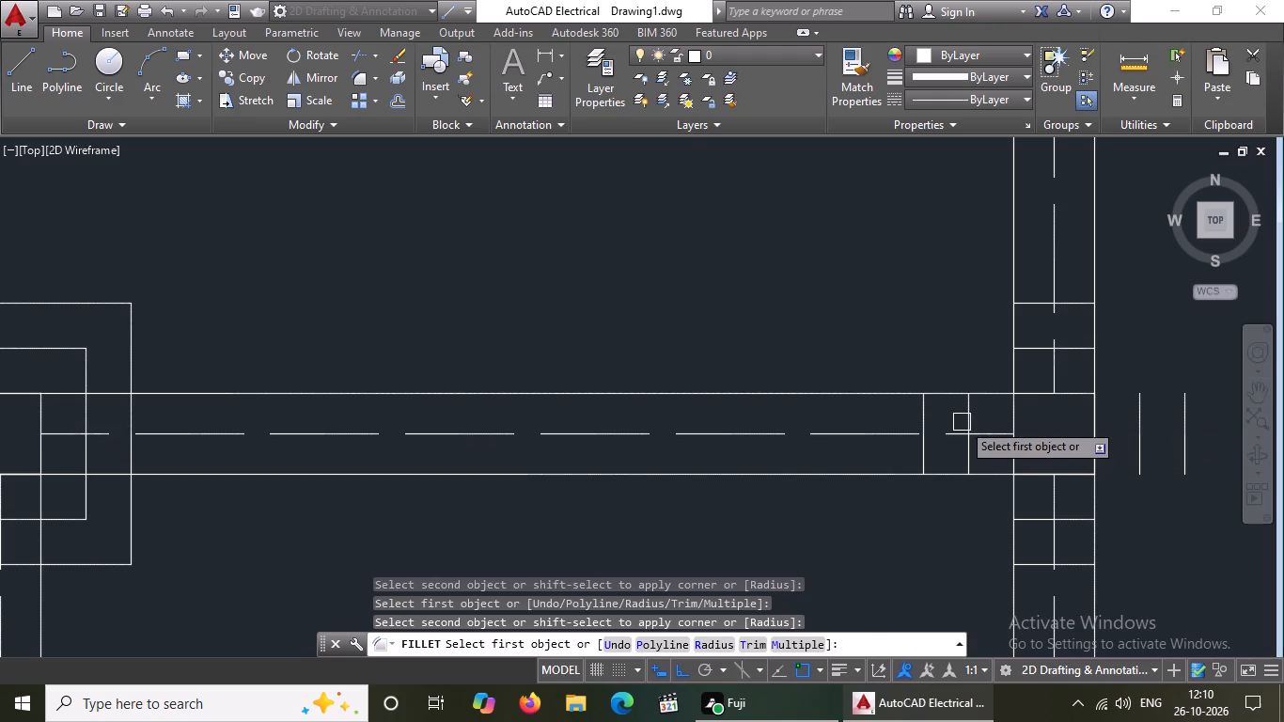
left_click(962, 422)
left_click(1044, 346)
left_click(926, 416)
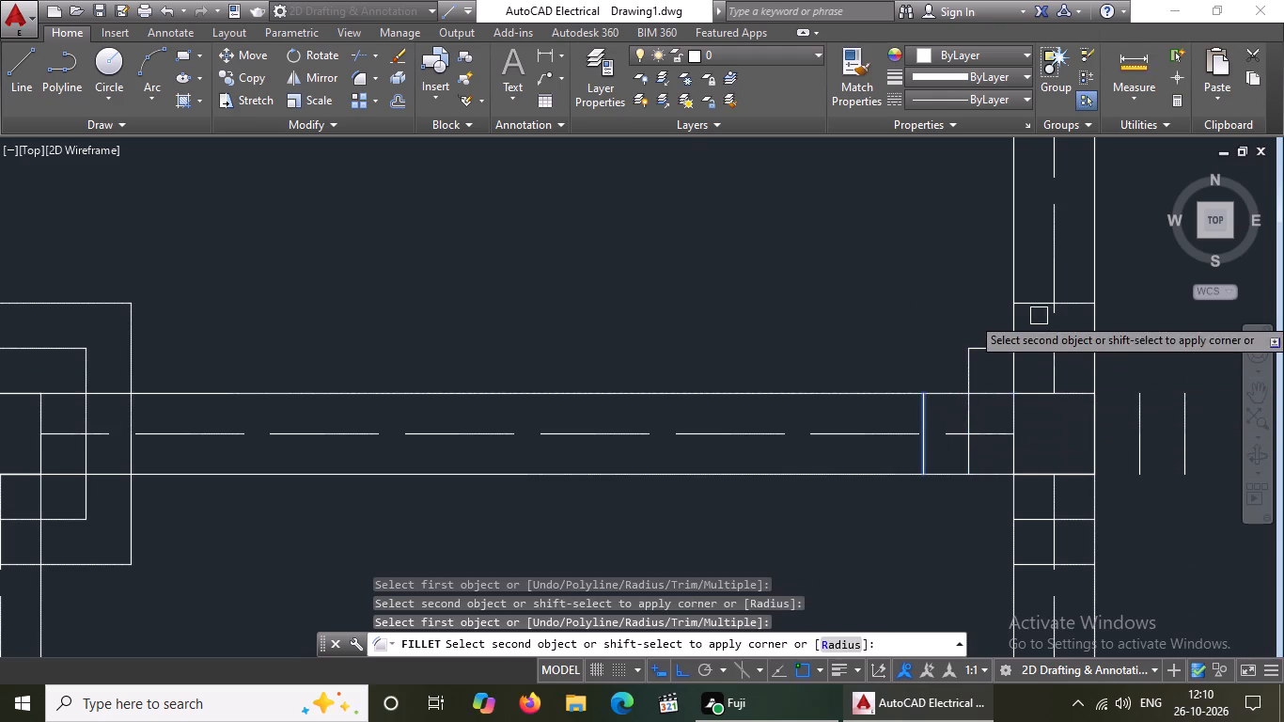
left_click(1044, 305)
left_click(1136, 406)
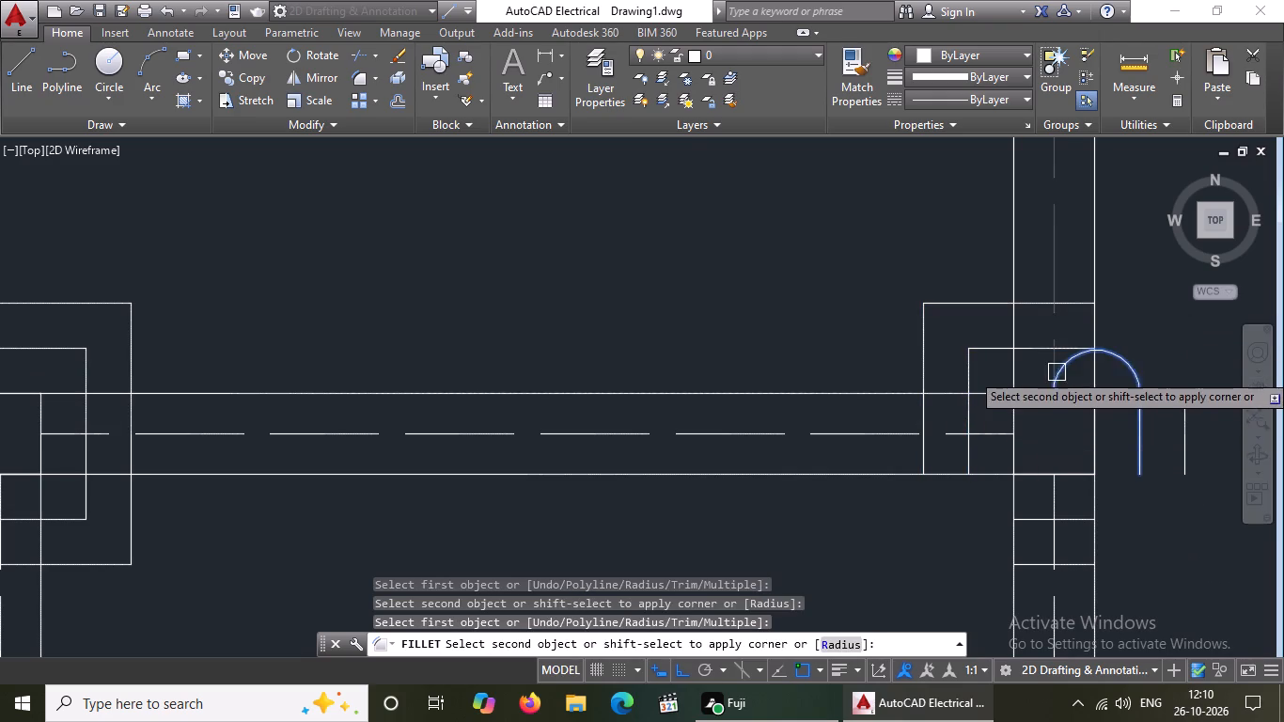
left_click(1073, 353)
left_click(1079, 306)
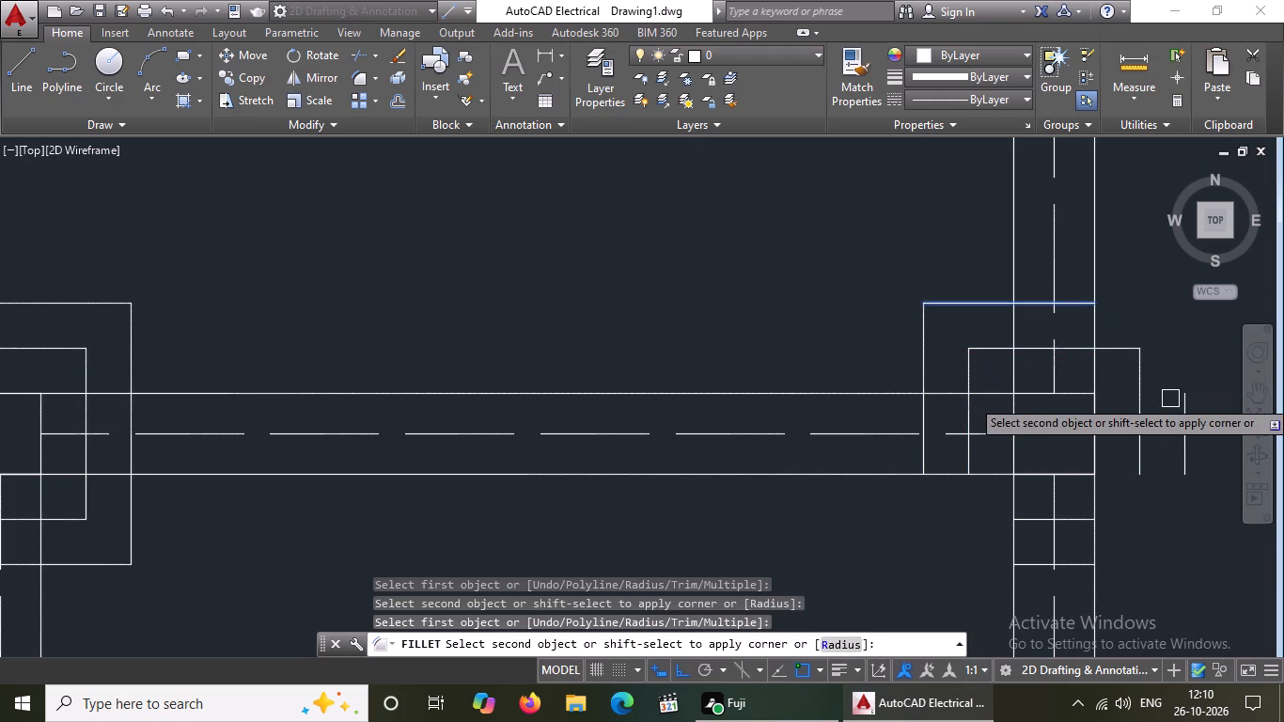
left_click(1186, 404)
Fillet the lower-left and lower-right corners of both offset outlines around the third row's fourth column square at radius 0.
left_click(968, 459)
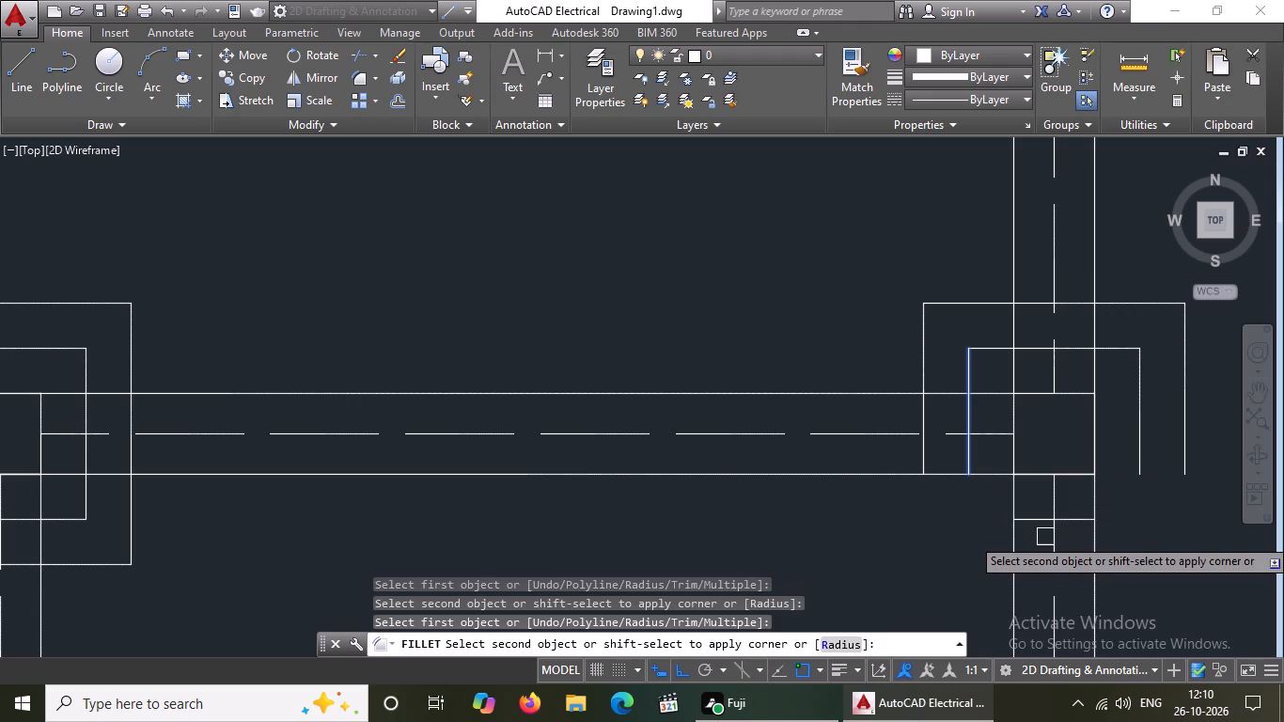
left_click(1038, 519)
left_click(927, 456)
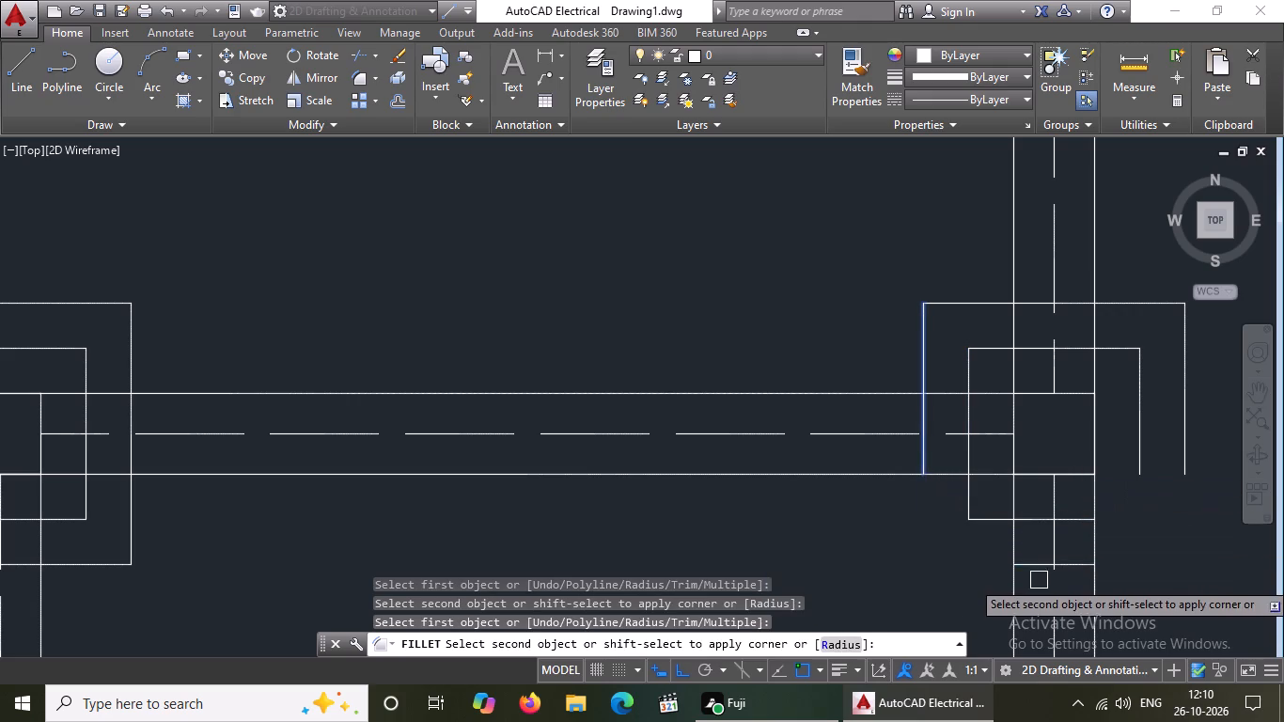
left_click(1041, 563)
left_click(1079, 518)
left_click(1135, 440)
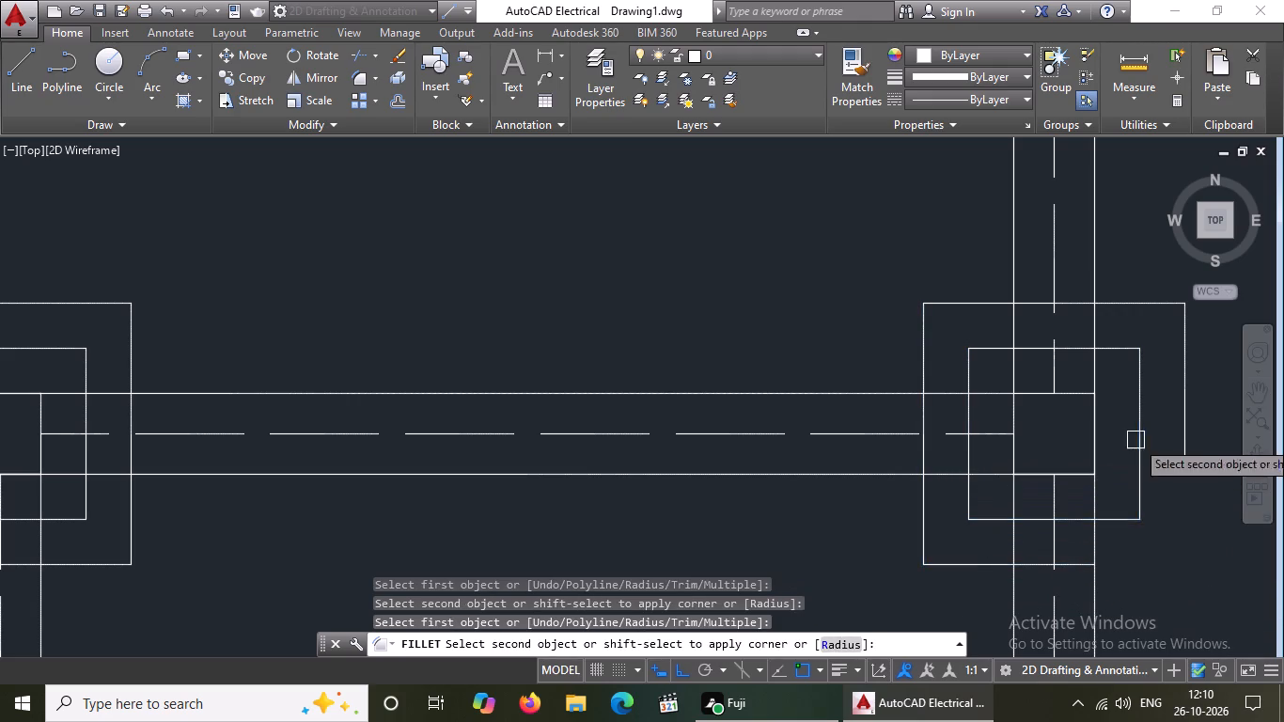
left_click_drag(1076, 565, 1090, 556)
left_click(1181, 463)
Fillet the upper-left and upper-right corners of both offset outlines around the fourth row's first column square at radius 0.
scroll(787, 416, "down", 3)
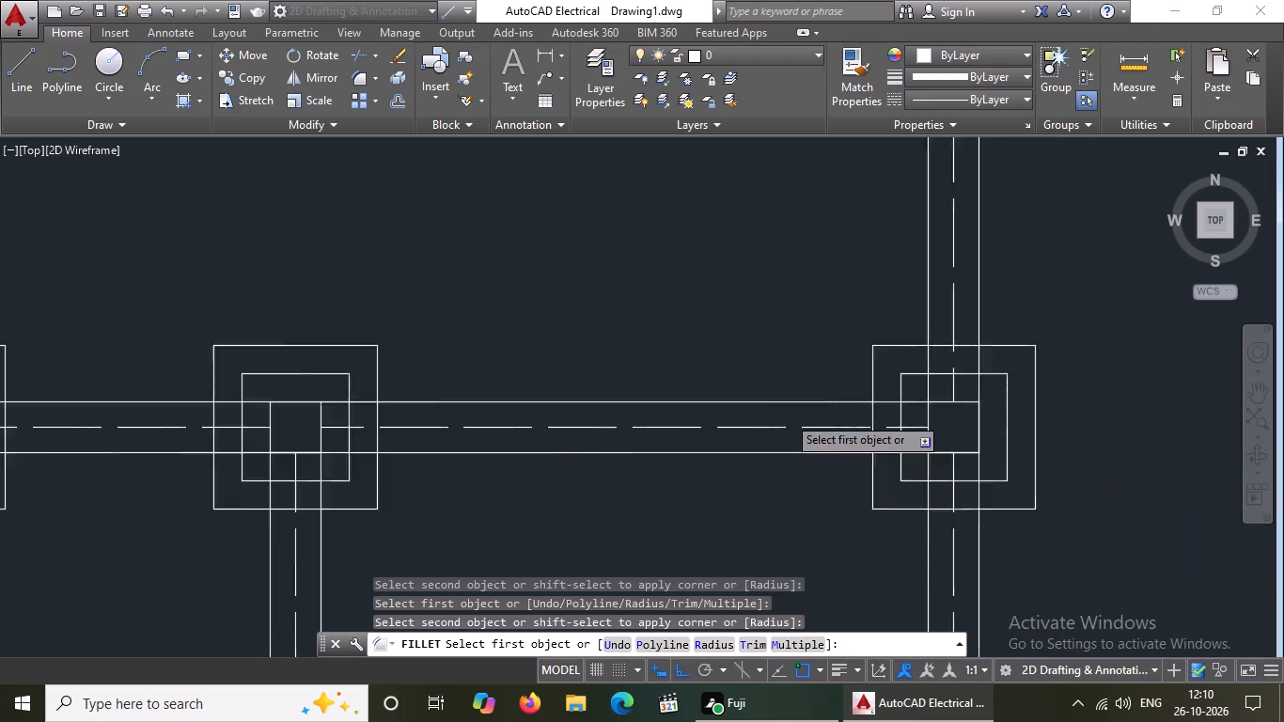
scroll(787, 416, "down", 2)
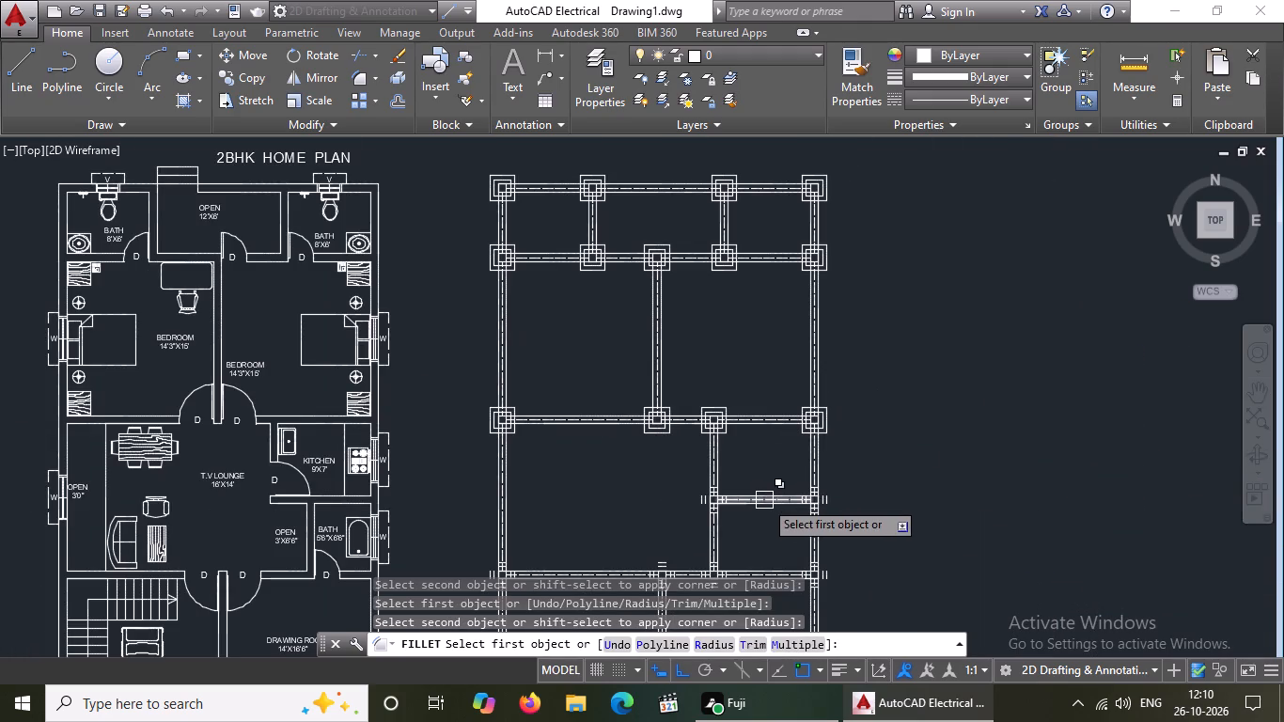
scroll(730, 504, "up", 4)
left_click(594, 468)
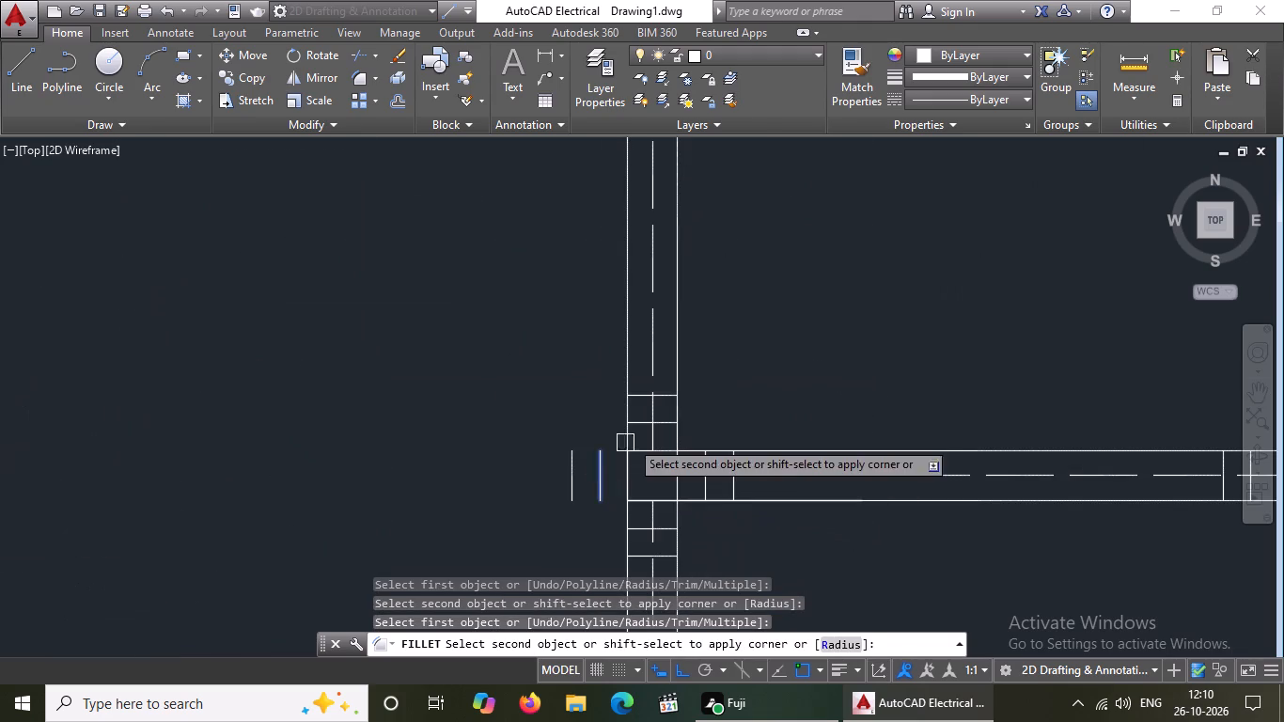
scroll(635, 426, "up", 2)
left_click(635, 426)
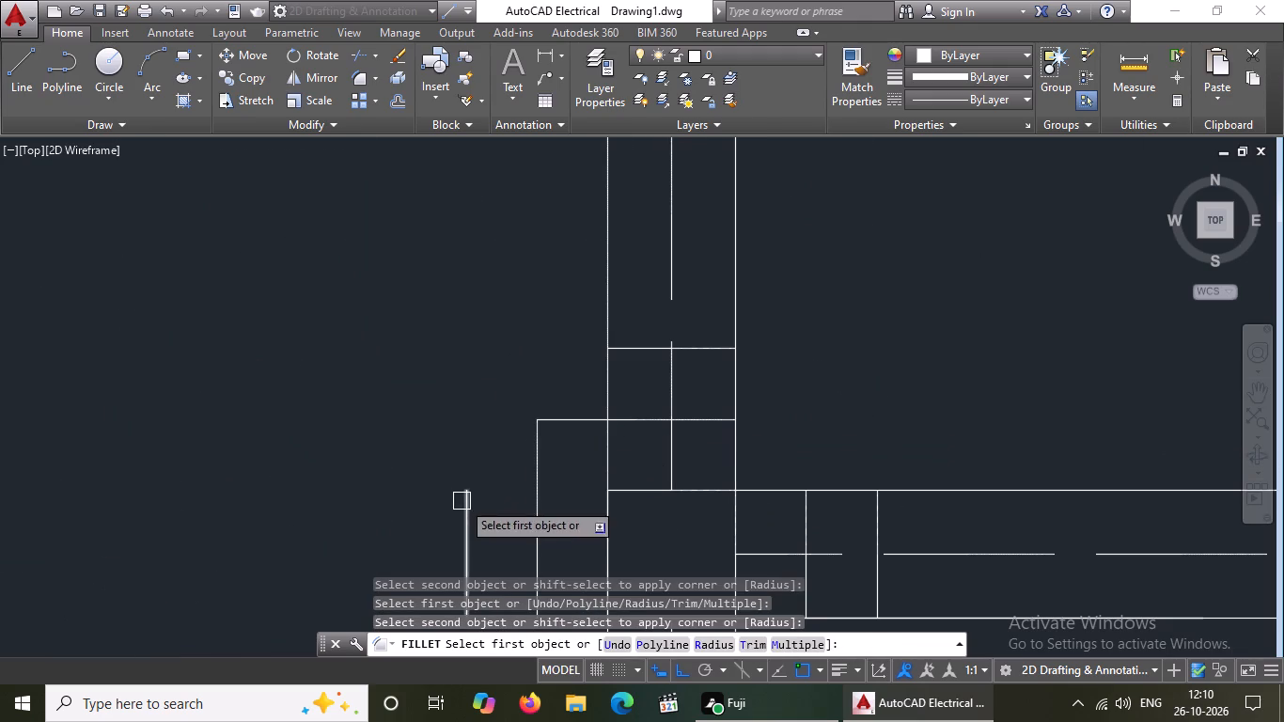
left_click_drag(462, 502, 474, 487)
left_click(634, 344)
left_click(800, 530)
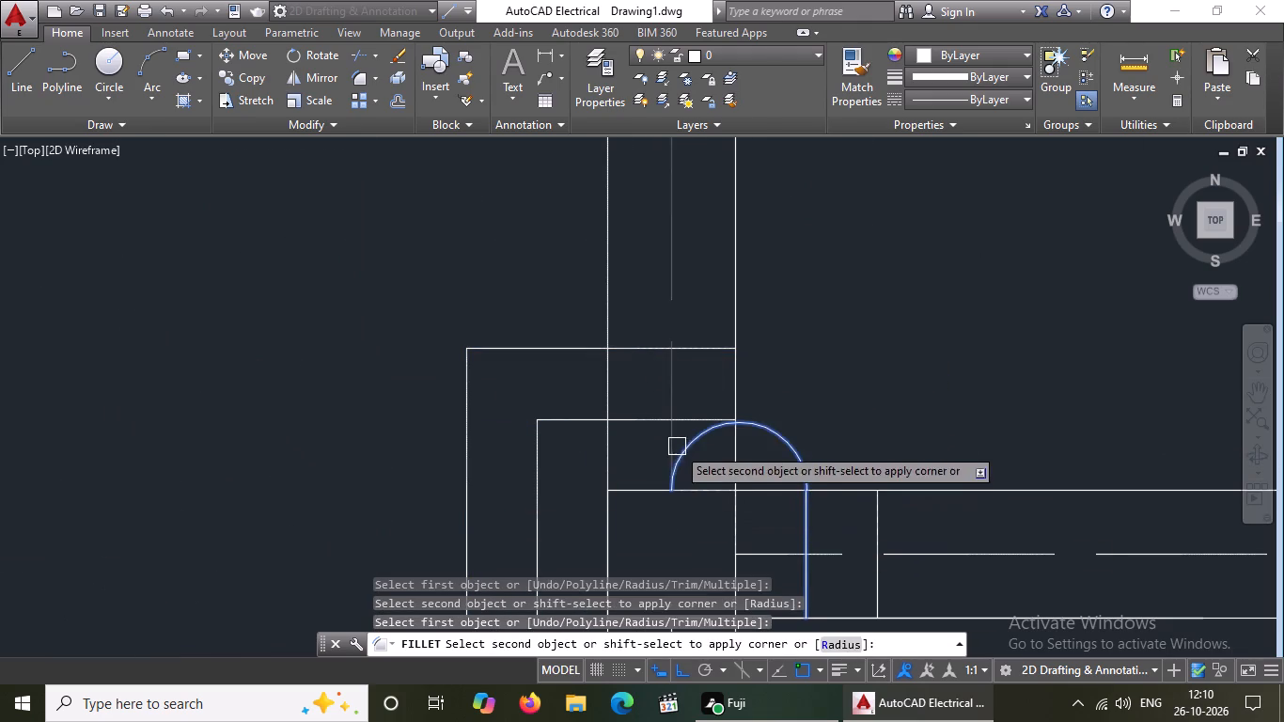
left_click(693, 410)
left_click(703, 421)
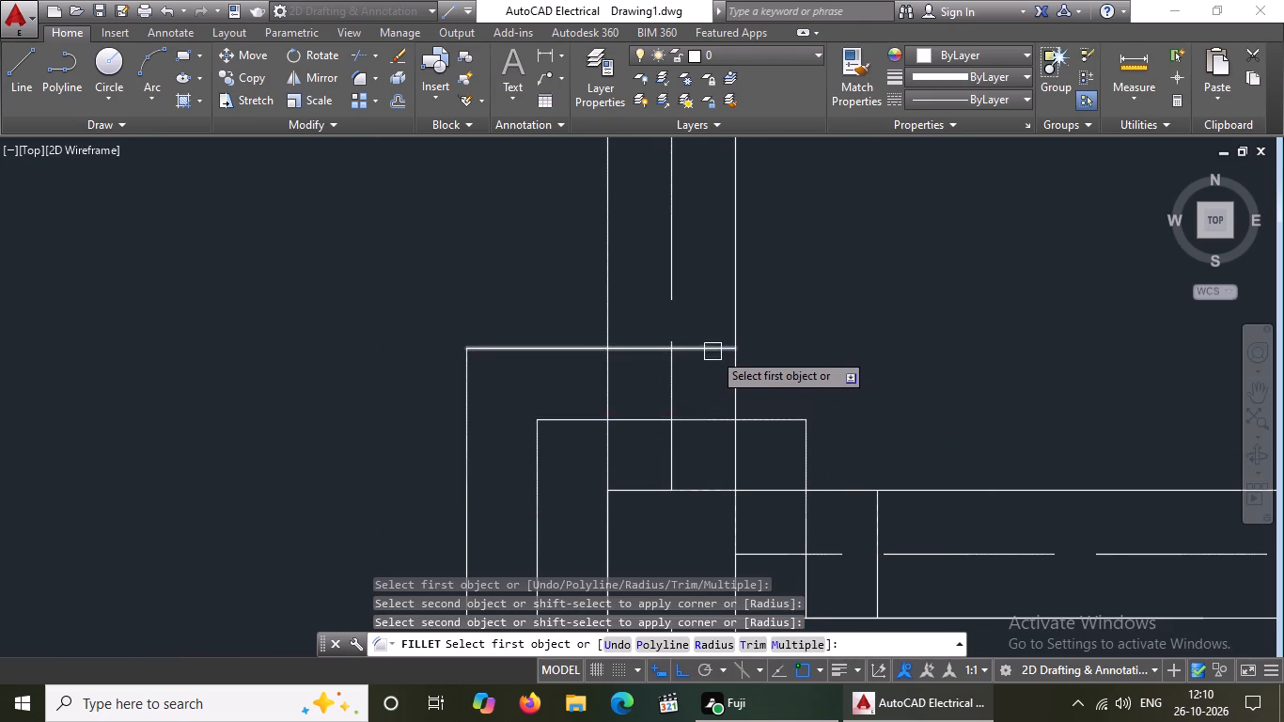
left_click(712, 351)
left_click(877, 523)
Fillet the lower-left and lower-right corners of both offset outlines around the fourth row's first column square at radius 0.
scroll(851, 432, "down", 4)
scroll(847, 470, "up", 2)
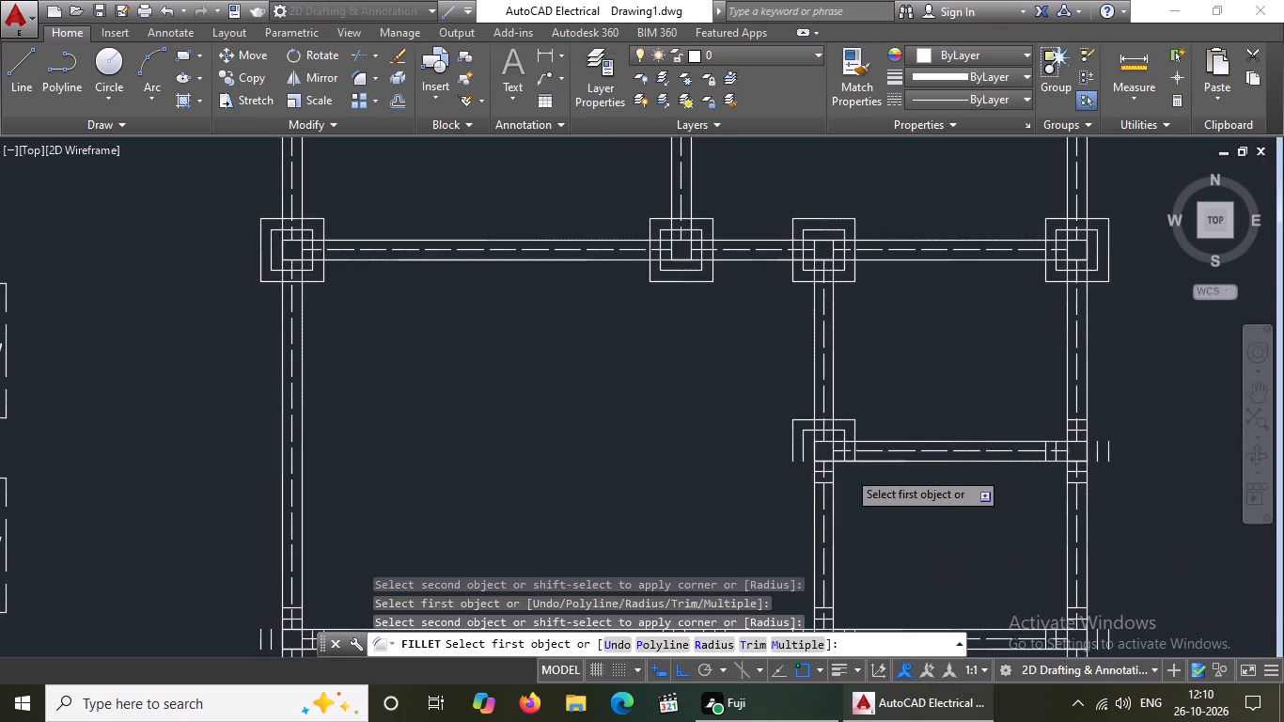
scroll(847, 470, "up", 1)
left_click(663, 394)
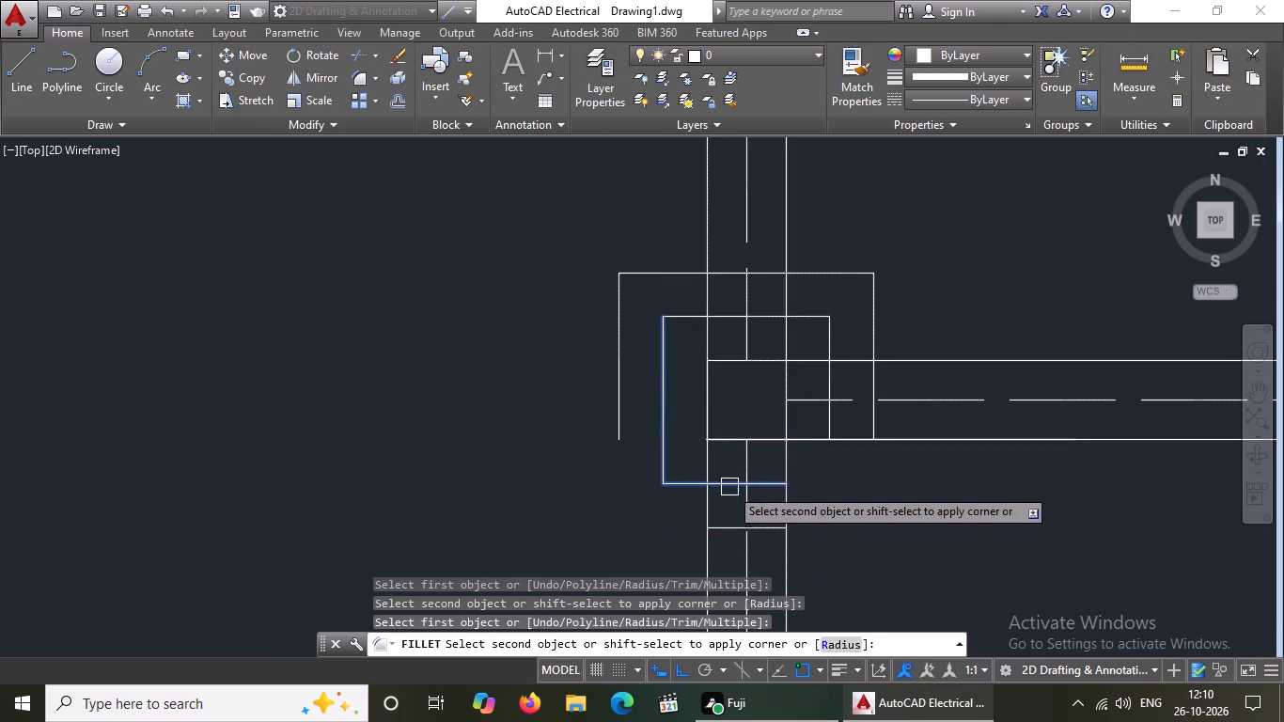
left_click(729, 485)
left_click_drag(625, 425, 631, 440)
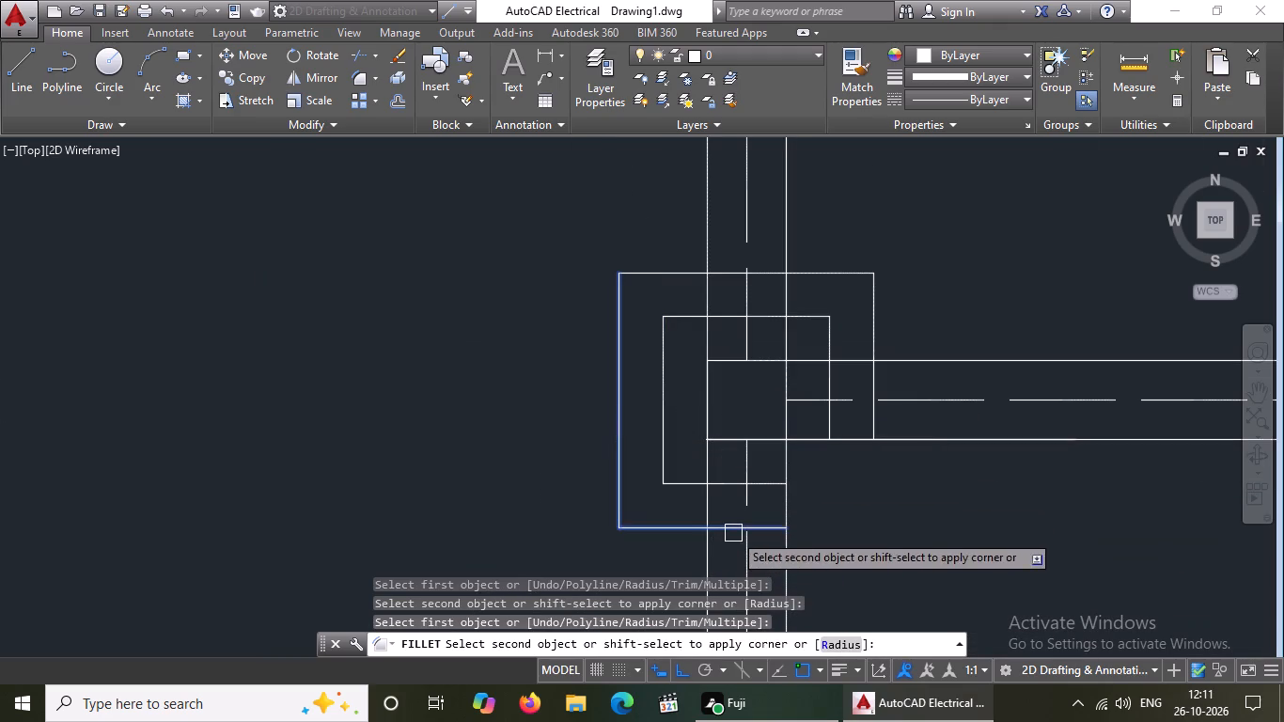
left_click(733, 532)
left_click(769, 489)
left_click(827, 414)
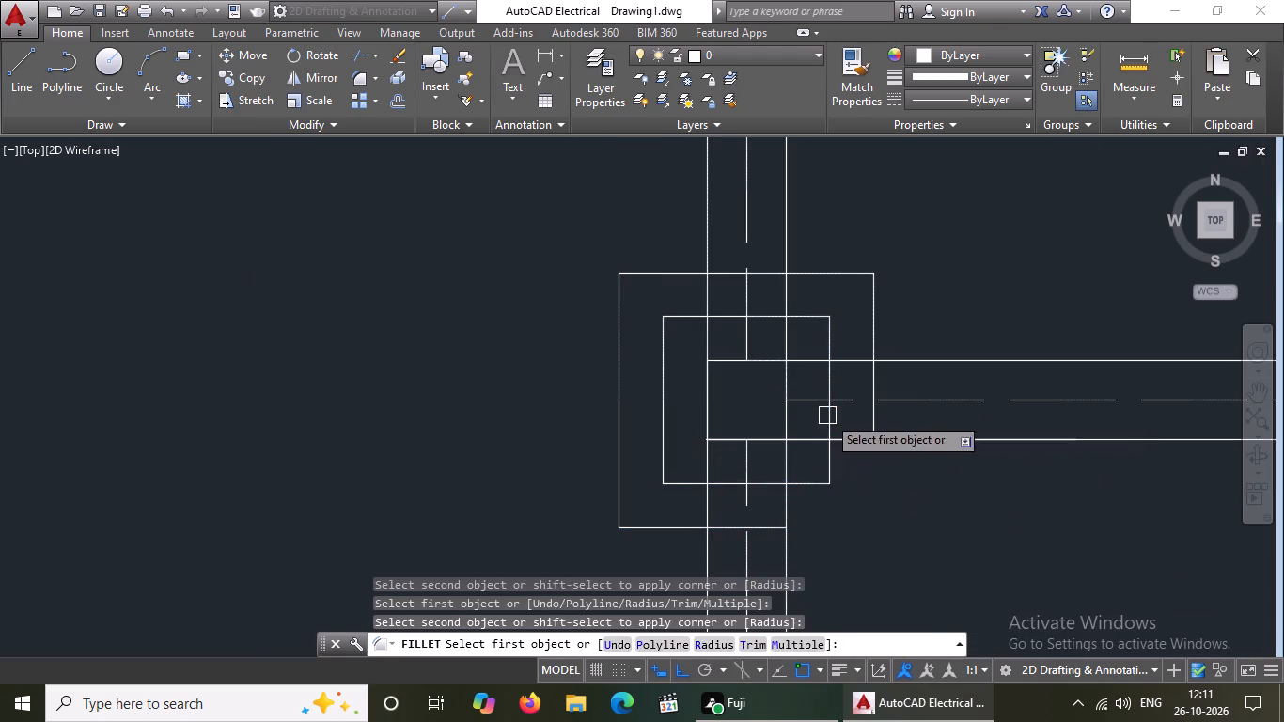
left_click(763, 526)
left_click(869, 416)
Fillet the upper-left and upper-right corners of both offset outlines around the fourth row's second column square at radius 0.
scroll(822, 480, "down", 3)
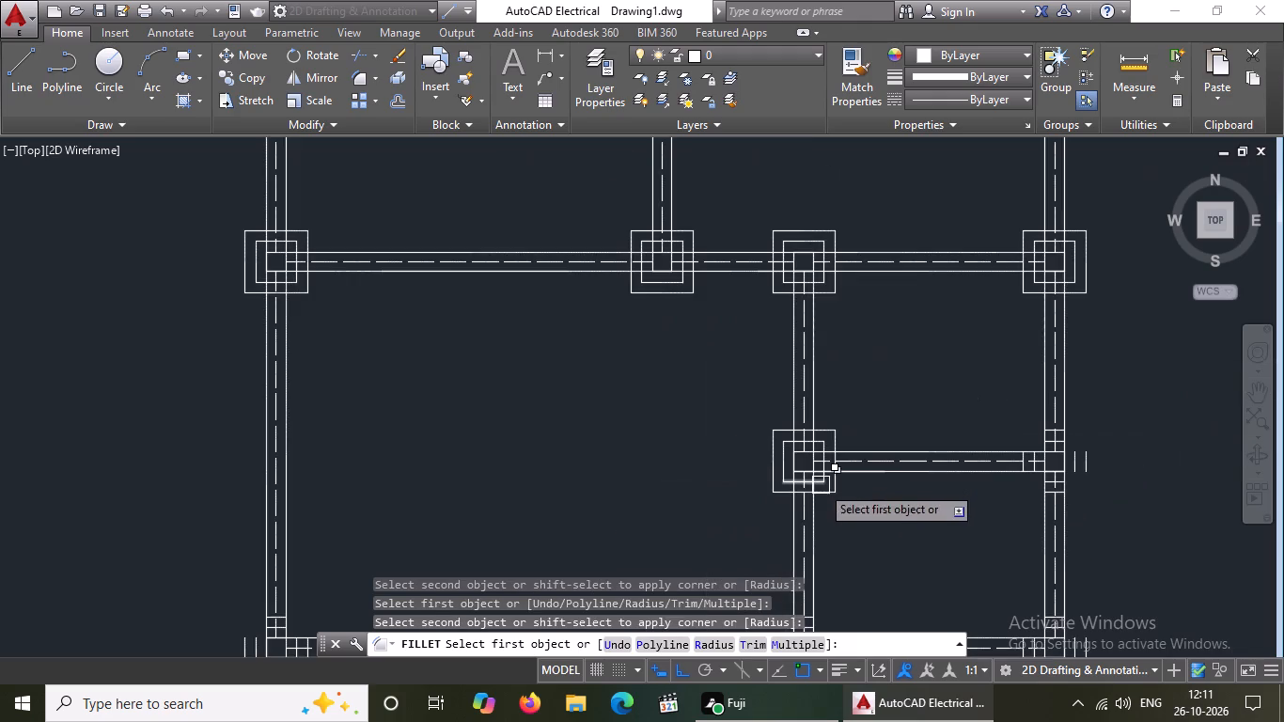
scroll(1102, 469, "up", 3)
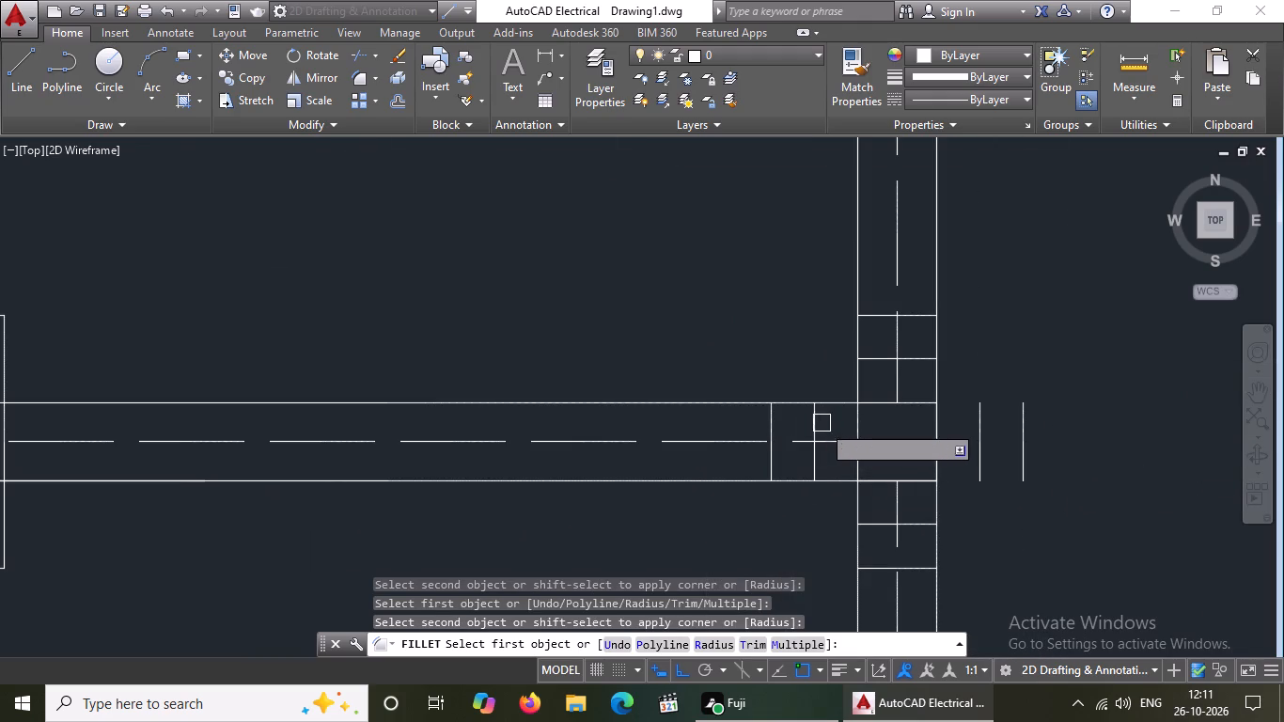
left_click(809, 432)
left_click(869, 362)
left_click(775, 434)
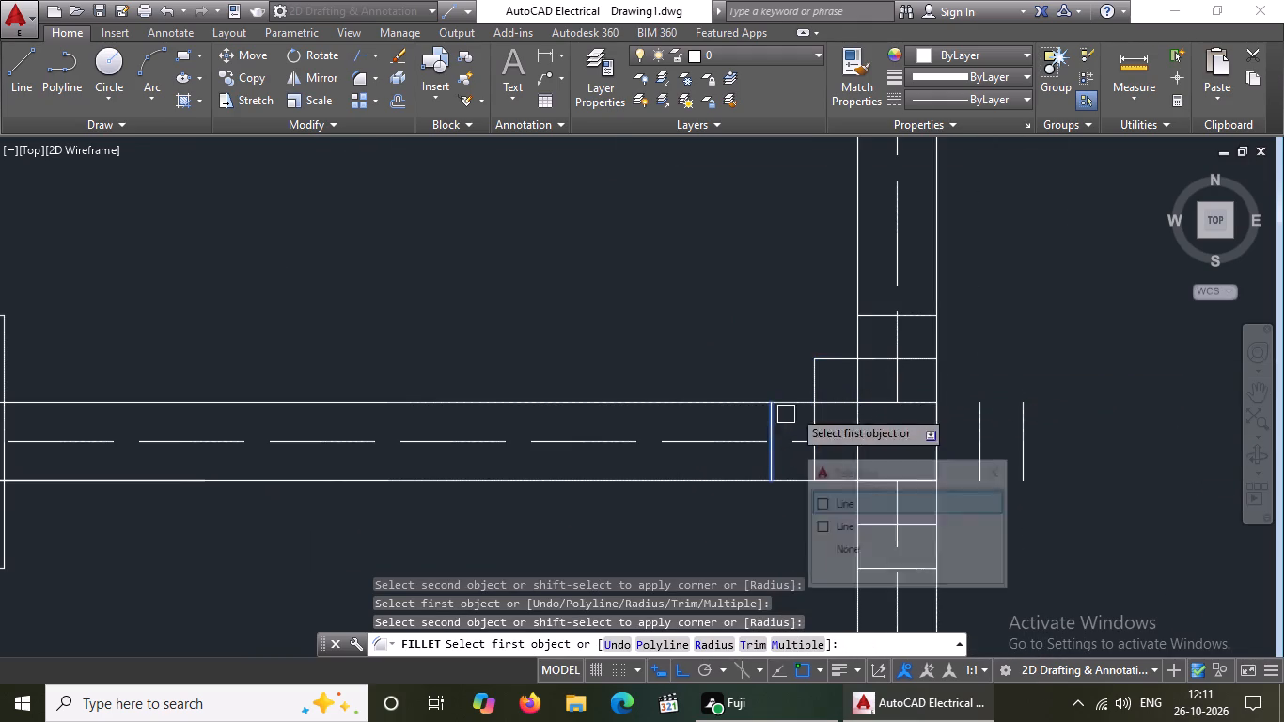
left_click(872, 314)
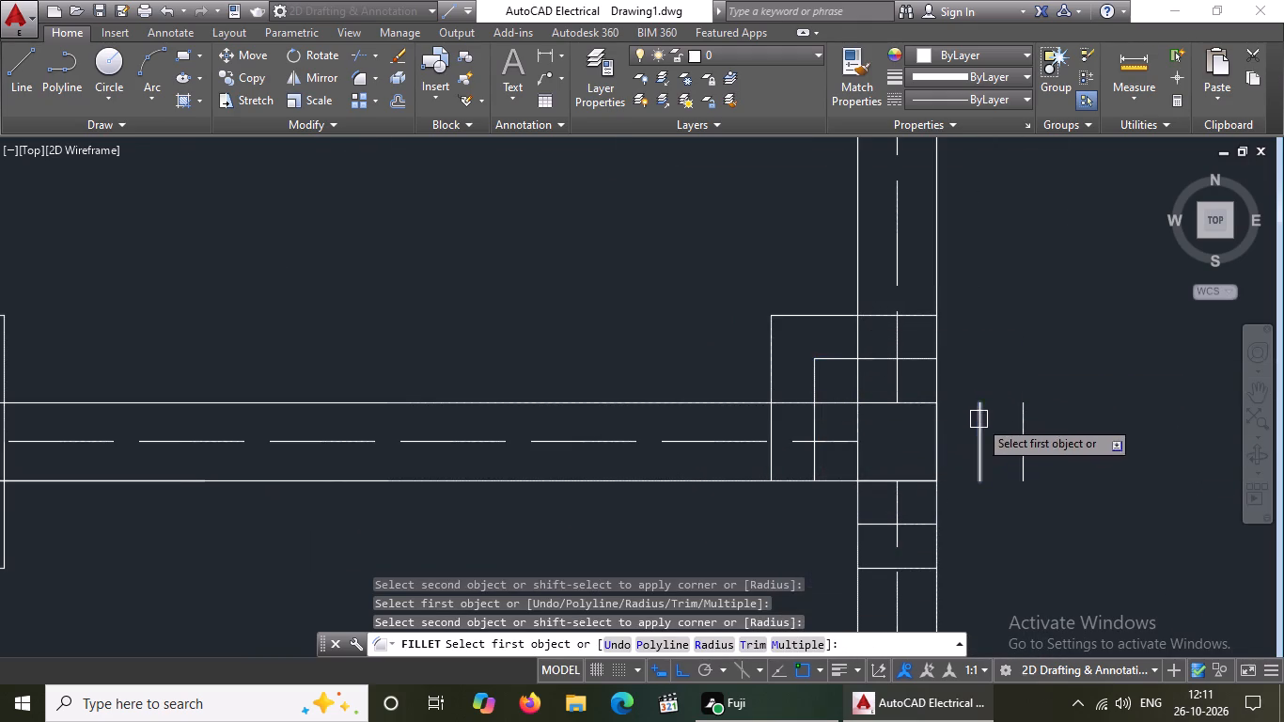
left_click(979, 419)
left_click(914, 356)
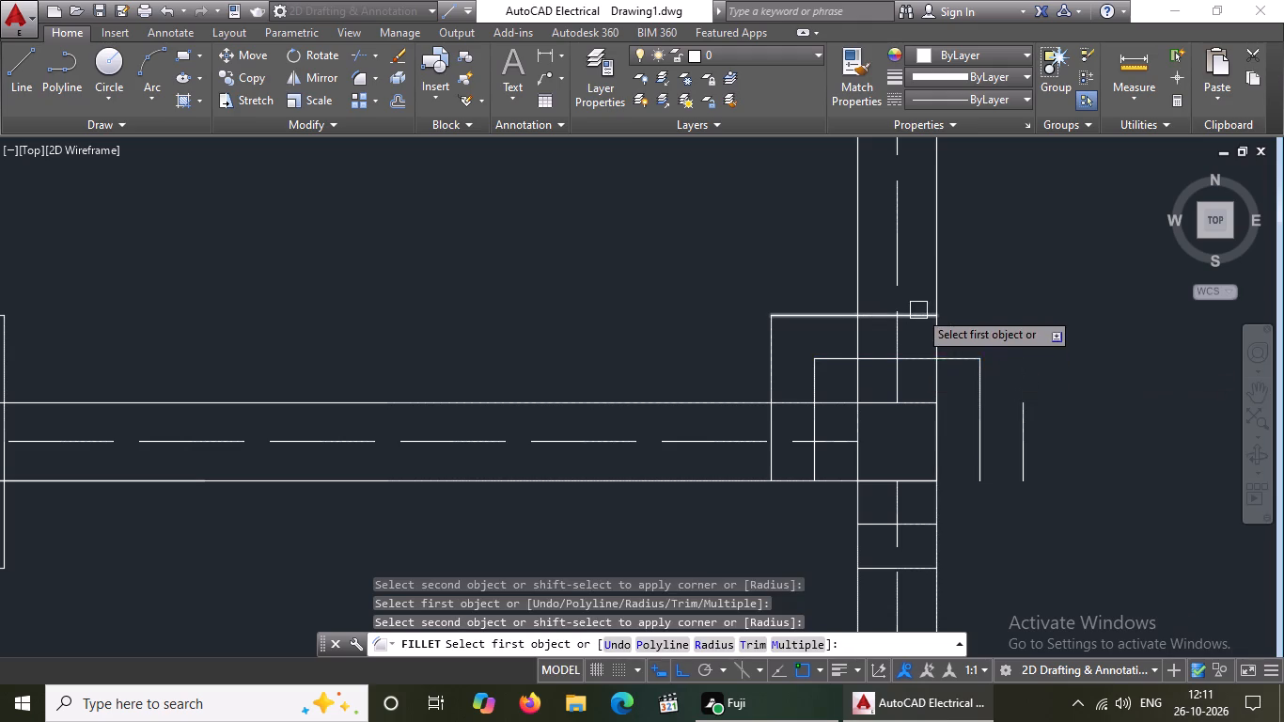
left_click(919, 309)
left_click(1027, 424)
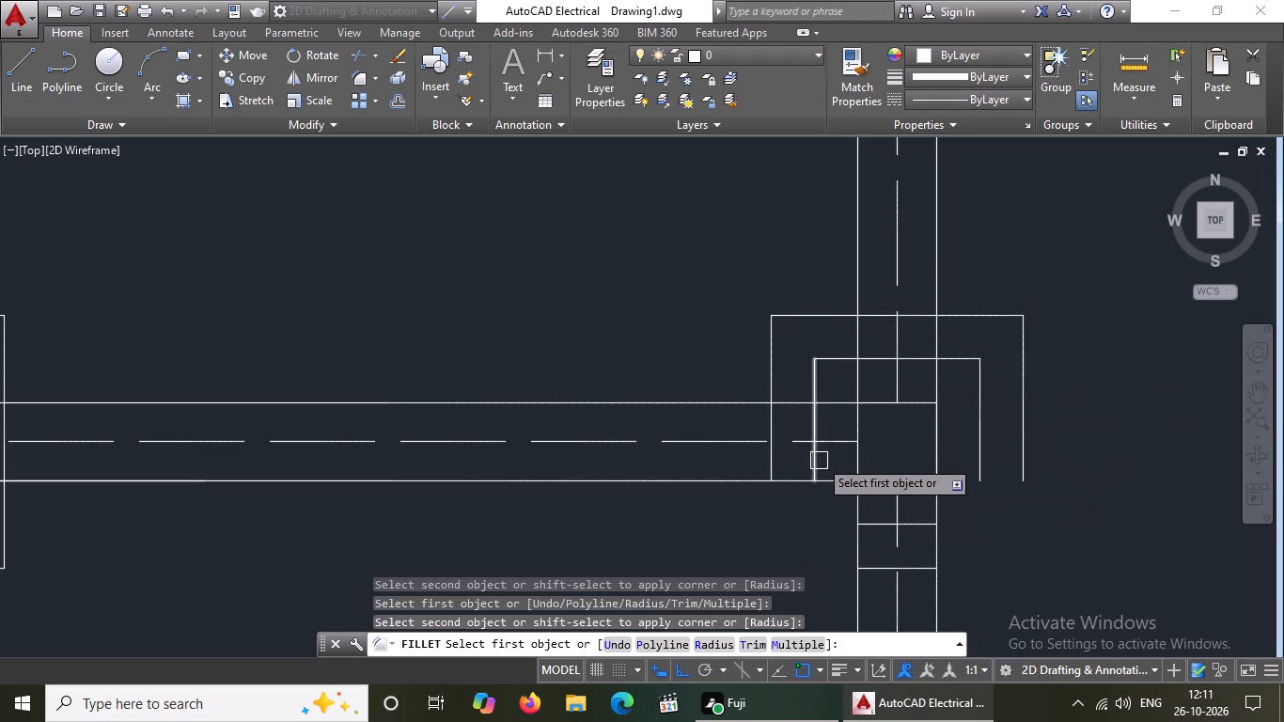
Fillet the lower-left and lower-right corners of both offset outlines around the fourth row's second column square at radius 0.
left_click(819, 459)
left_click(886, 527)
left_click(774, 459)
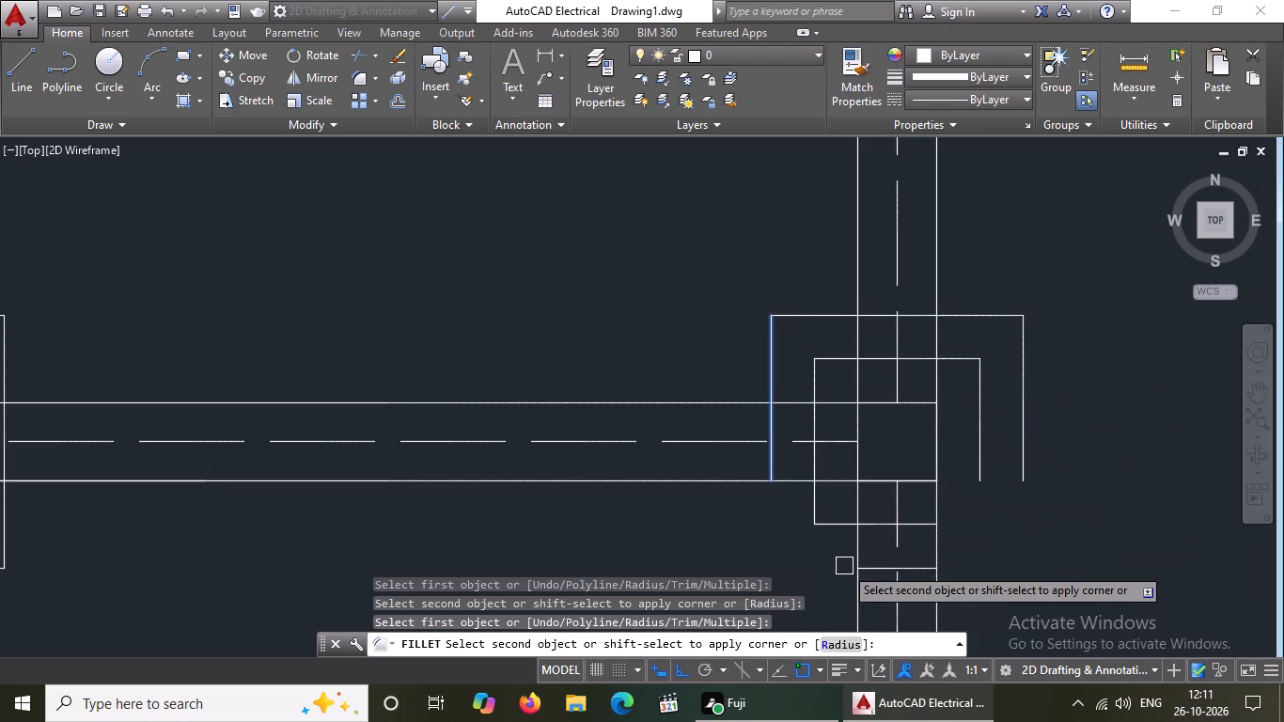
left_click(880, 567)
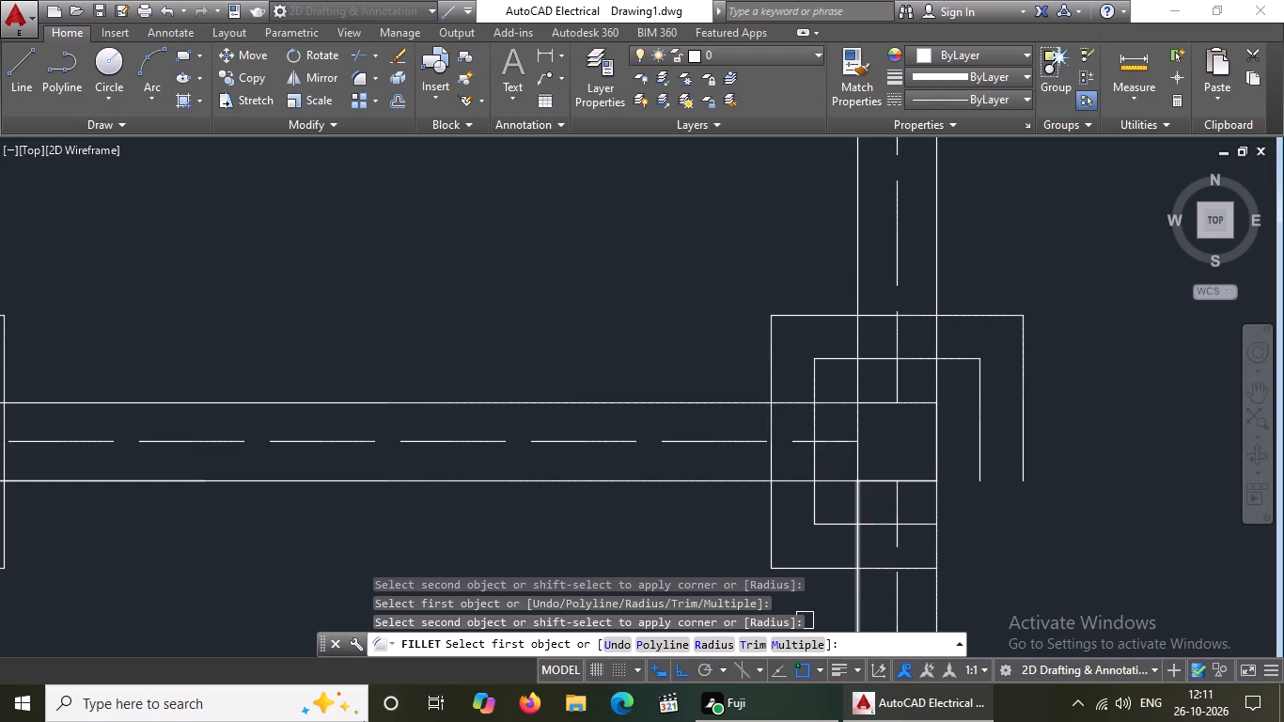
left_click(918, 569)
left_click(1027, 460)
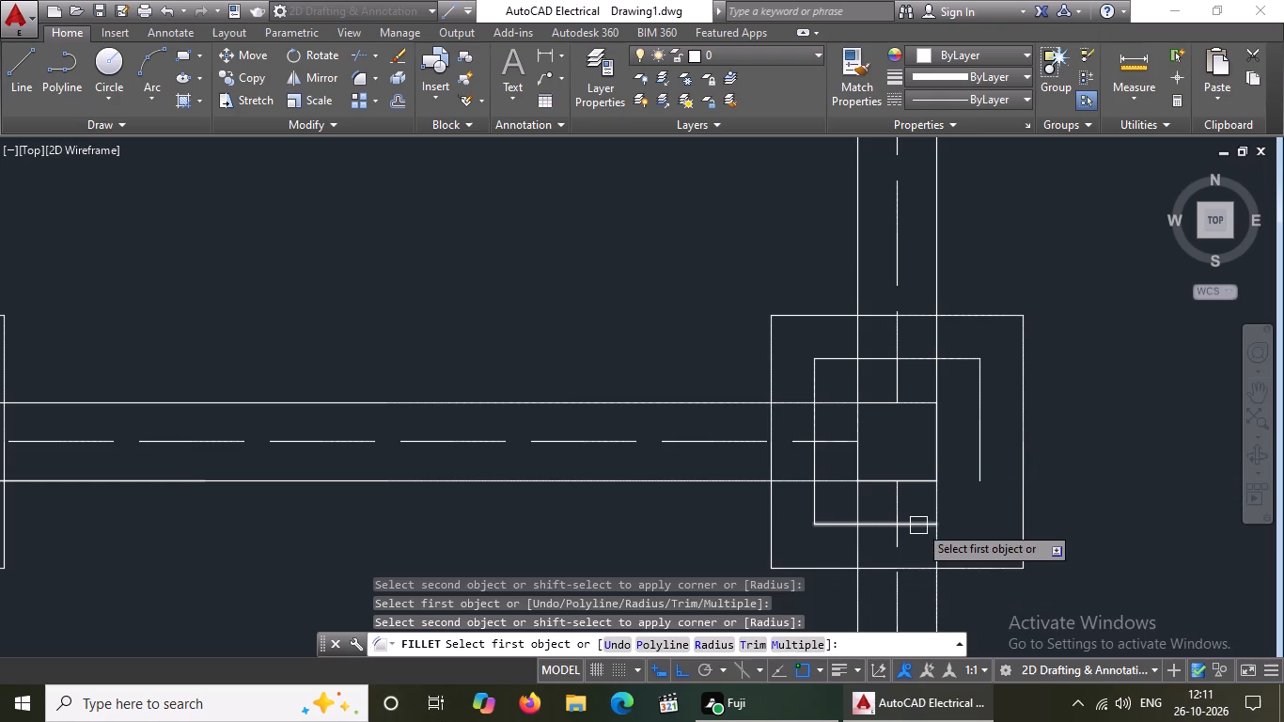
left_click_drag(918, 525, 924, 516)
left_click(979, 459)
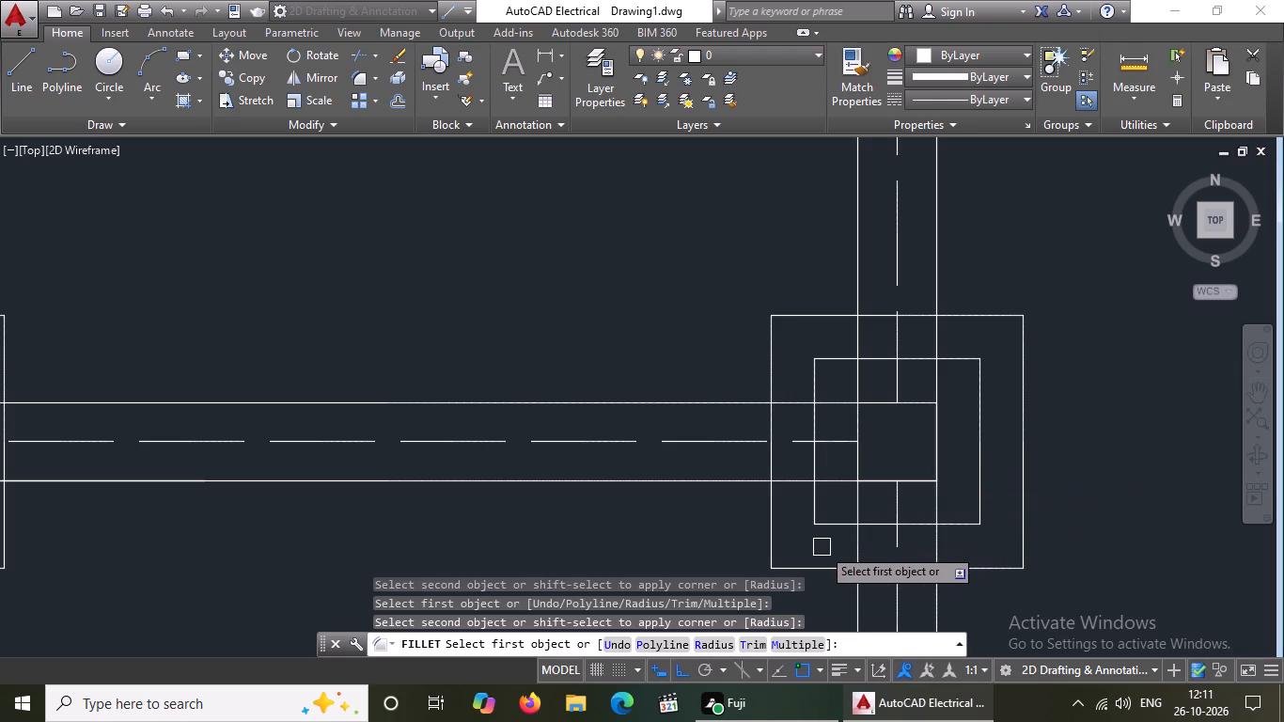
Fillet the lower-left and lower-right corners of both offset outlines around the fifth row's fourth column square at radius 0.
scroll(970, 440, "down", 4)
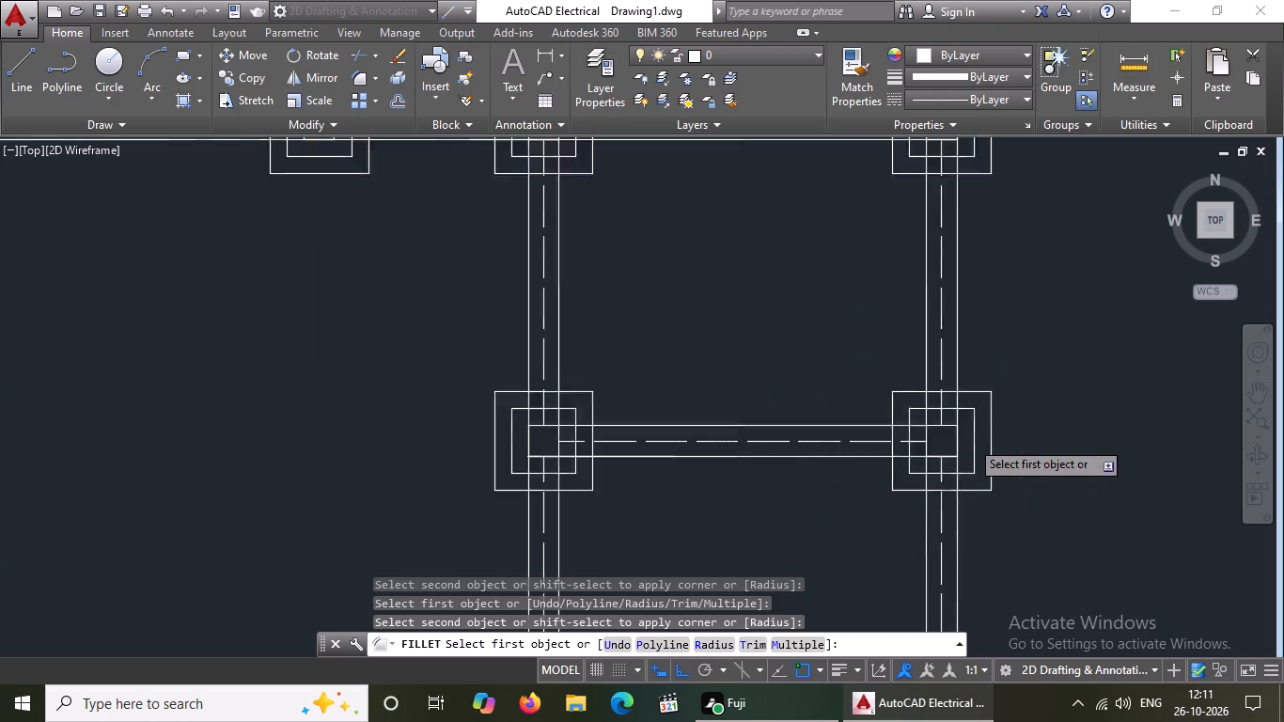
scroll(970, 440, "down", 1)
scroll(963, 492, "up", 3)
scroll(971, 541, "down", 2)
scroll(1005, 583, "up", 3)
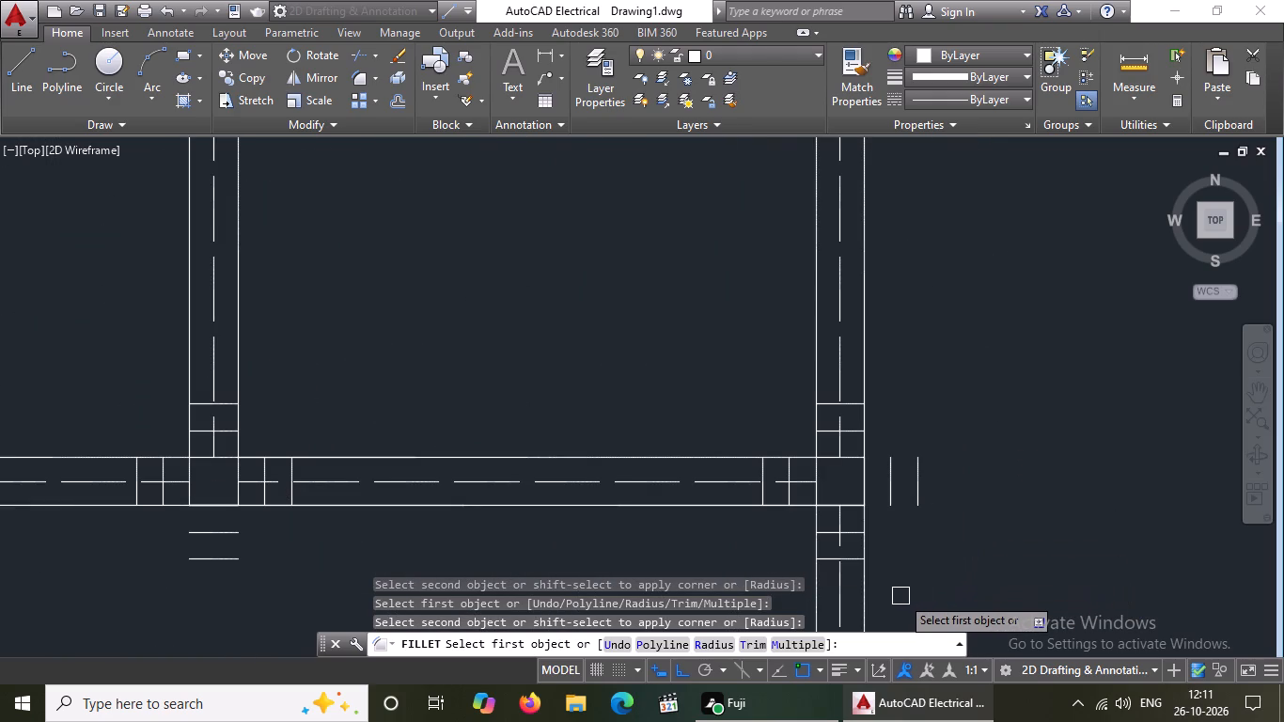
scroll(874, 619, "up", 2)
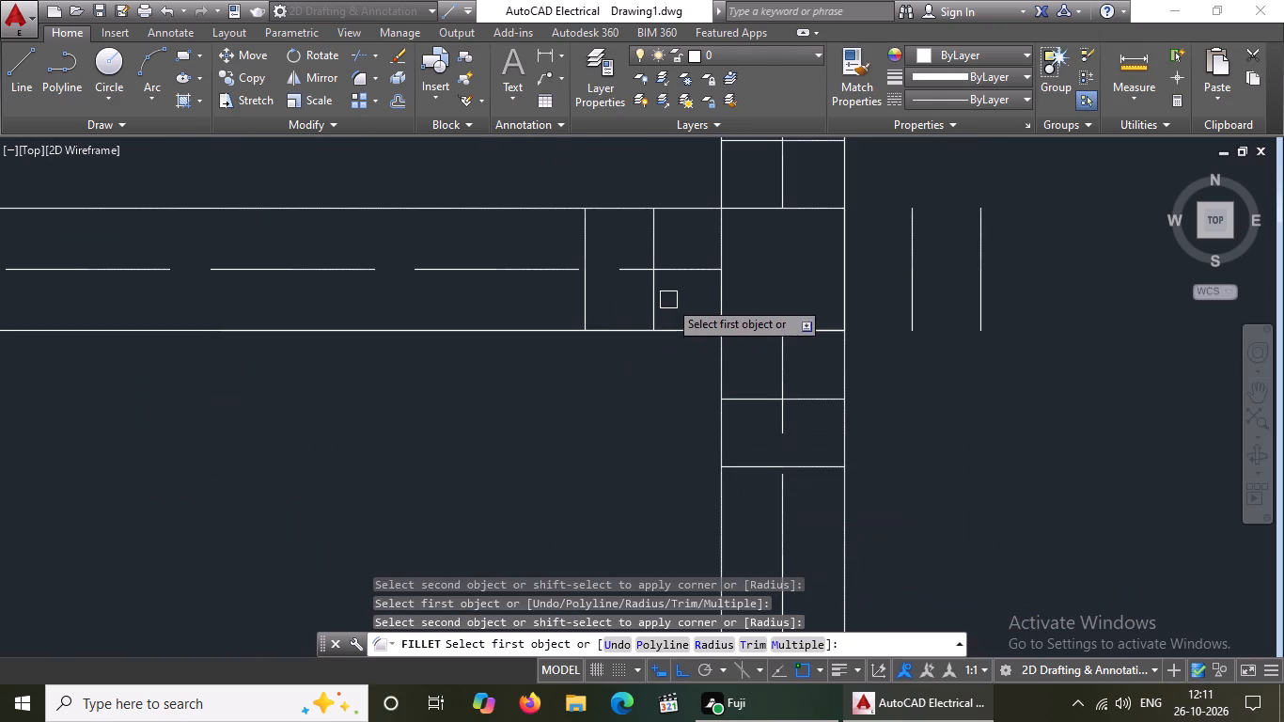
left_click_drag(652, 298, 662, 306)
left_click(757, 400)
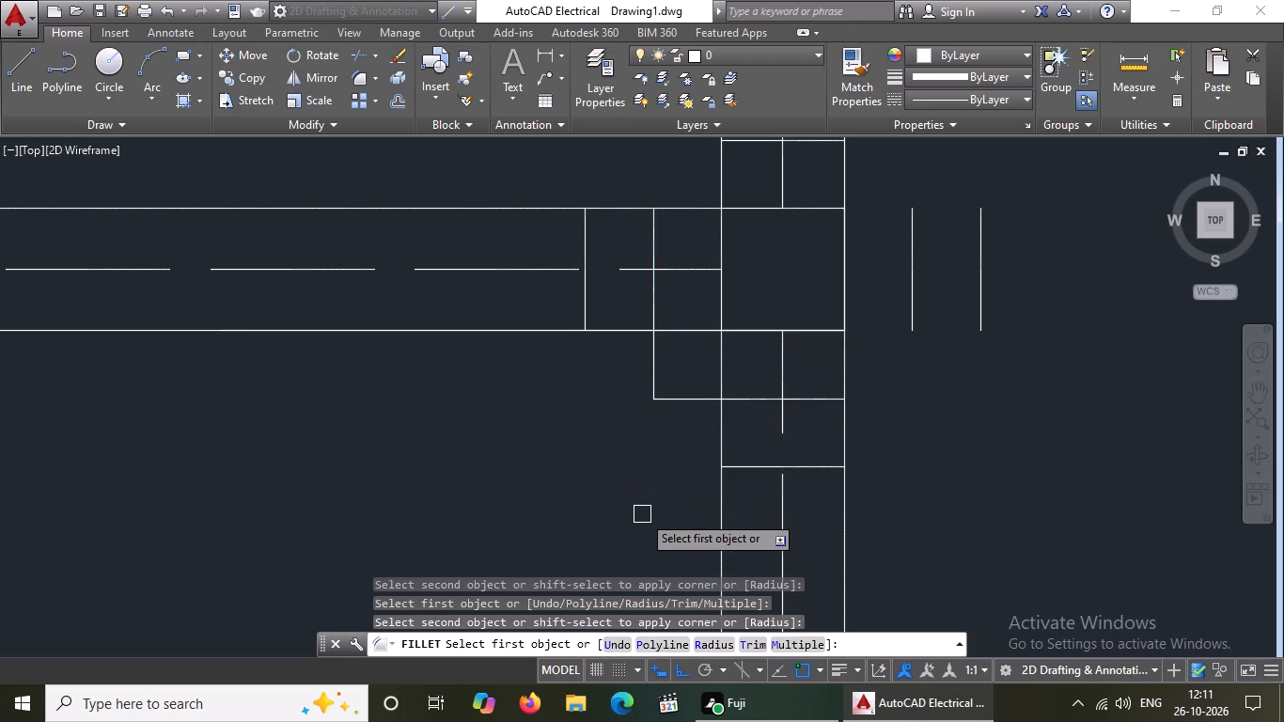
left_click(588, 307)
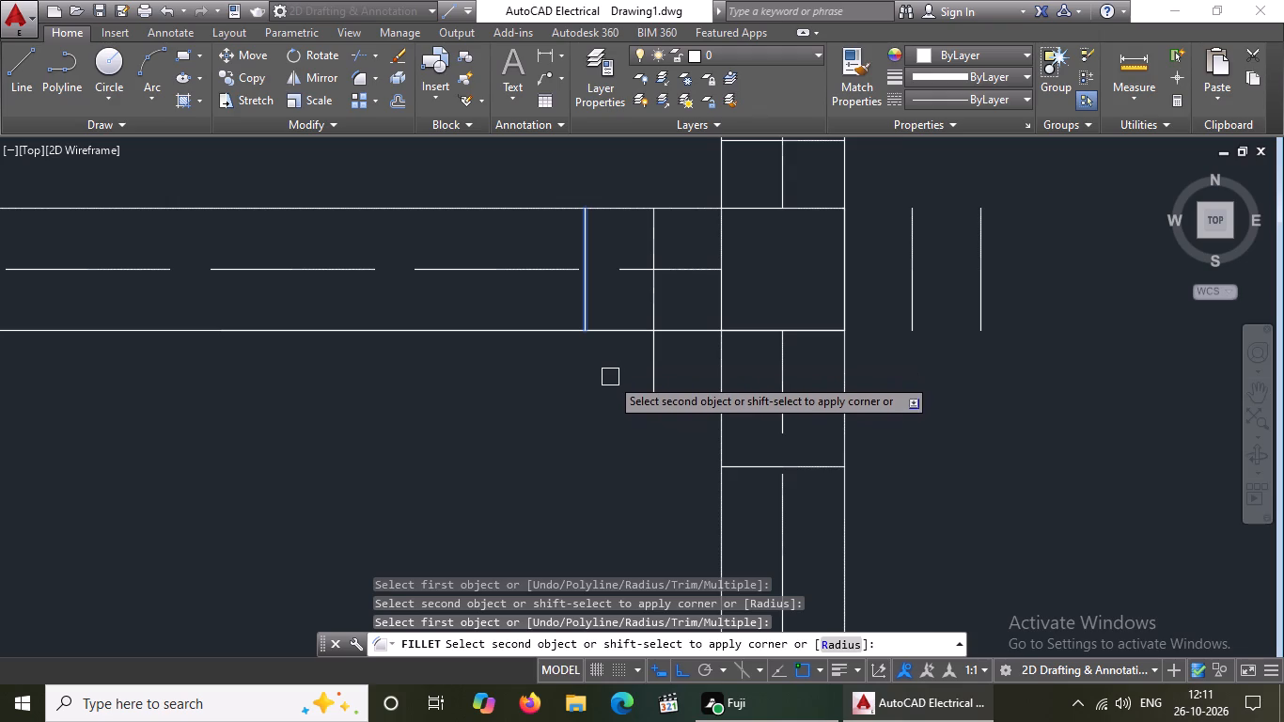
left_click(746, 462)
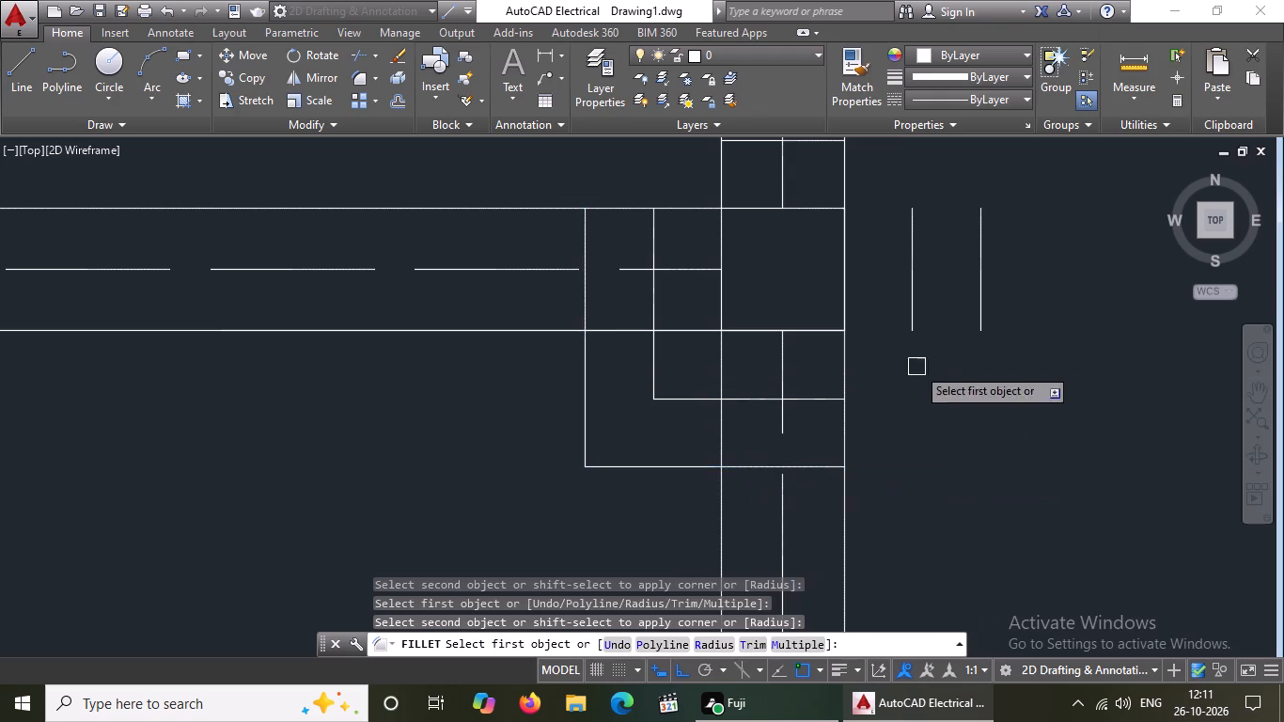
left_click_drag(825, 398, 833, 385)
left_click(913, 311)
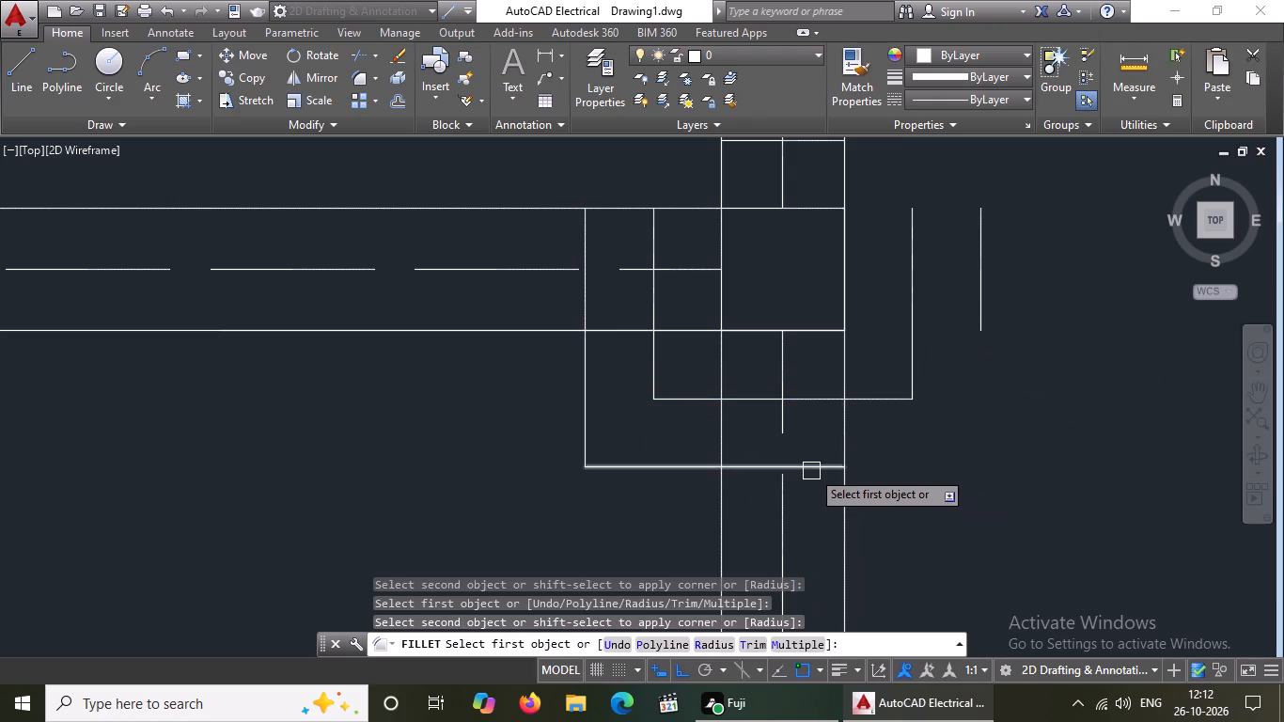
left_click_drag(812, 469, 822, 463)
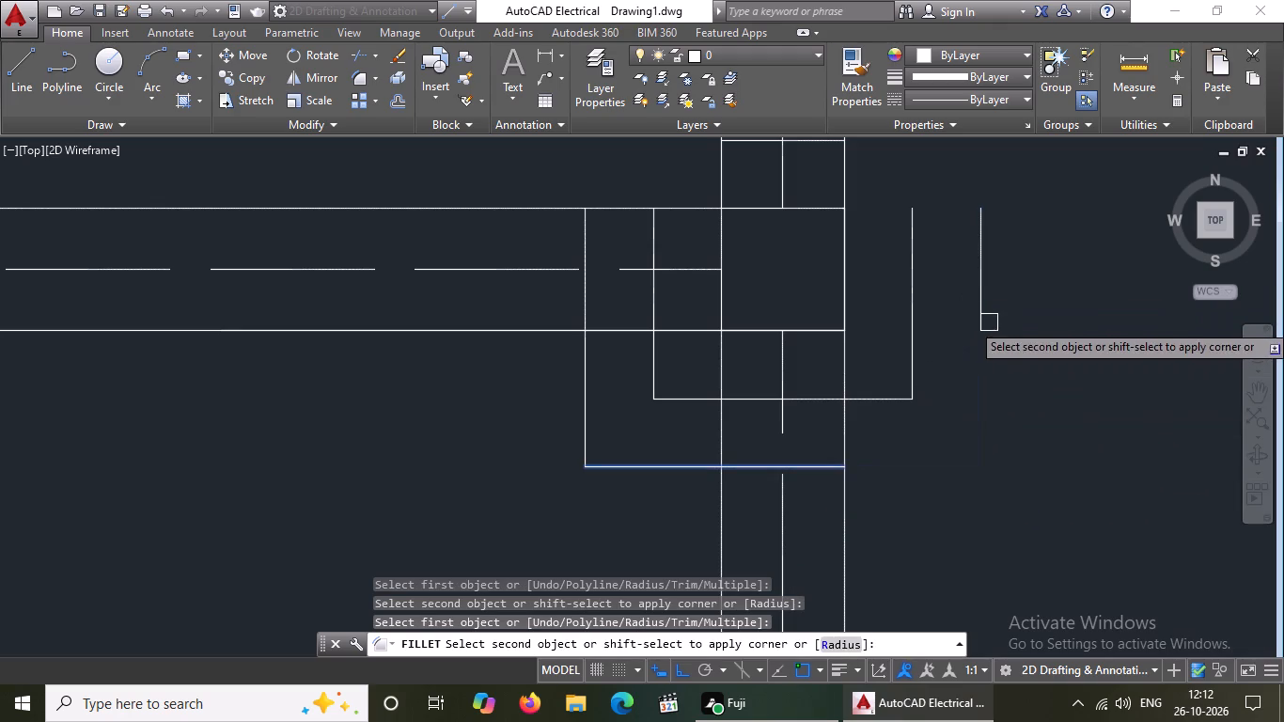
left_click(987, 316)
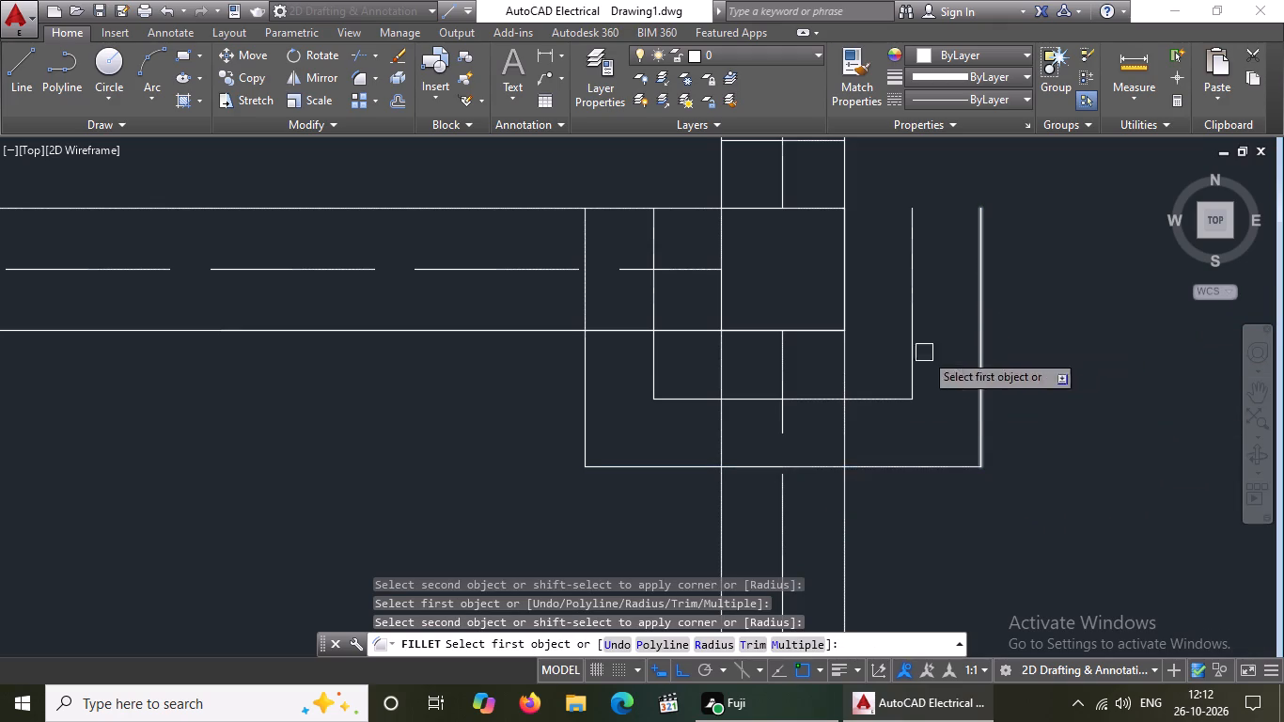
Fillet the upper-left and upper-right corners of both offset outlines around the fifth row's fourth column square at radius 0.
scroll(842, 402, "down", 4)
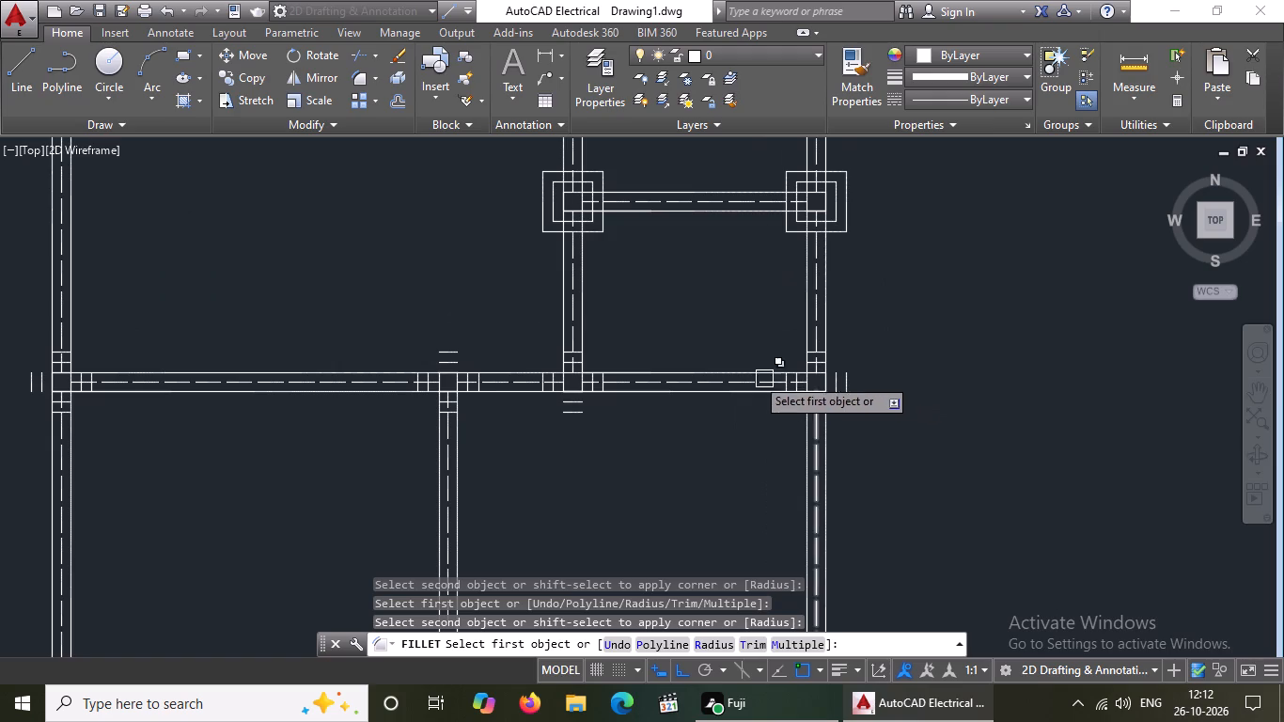
scroll(731, 340, "down", 3)
scroll(725, 310, "up", 3)
scroll(826, 467, "up", 3)
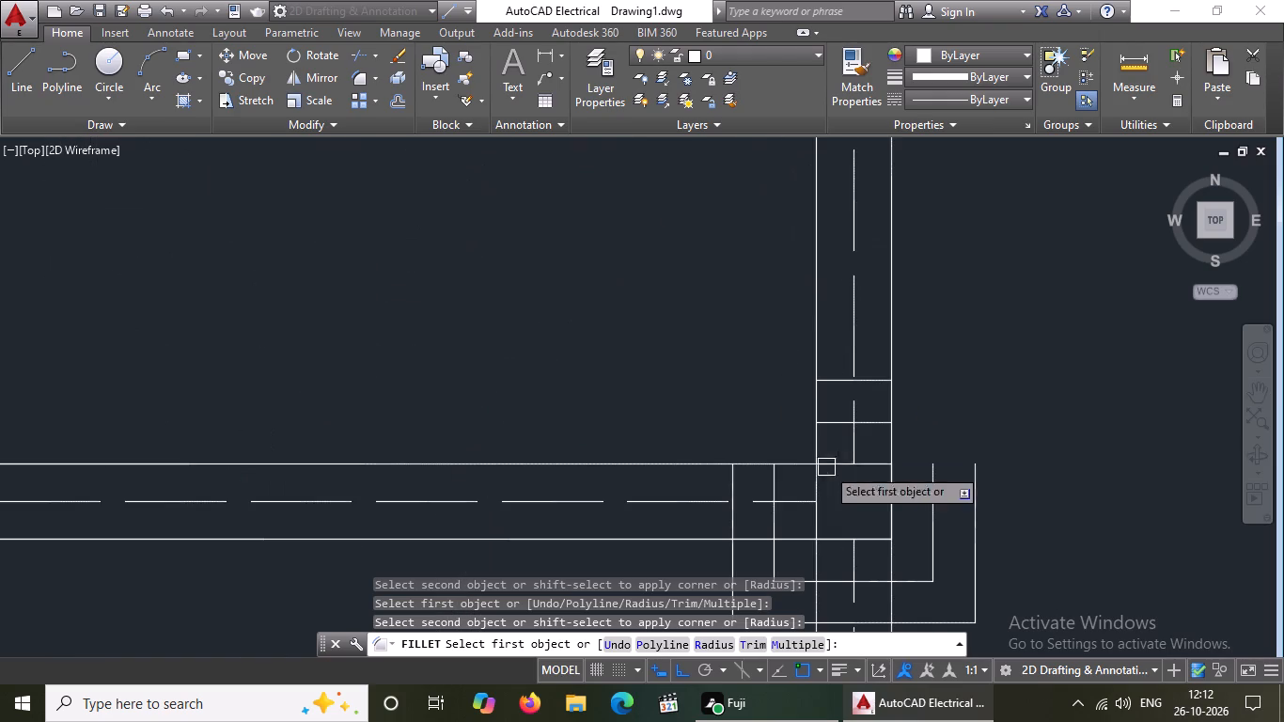
left_click(772, 481)
left_click(842, 421)
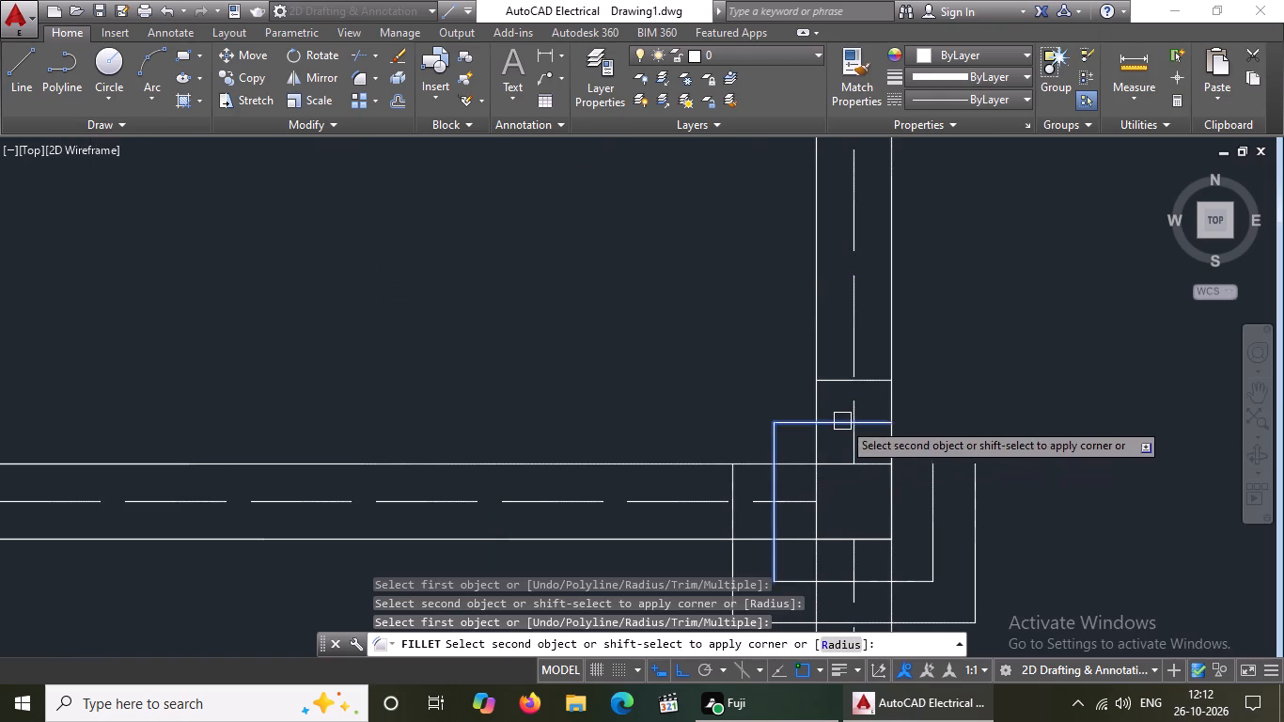
left_click(728, 484)
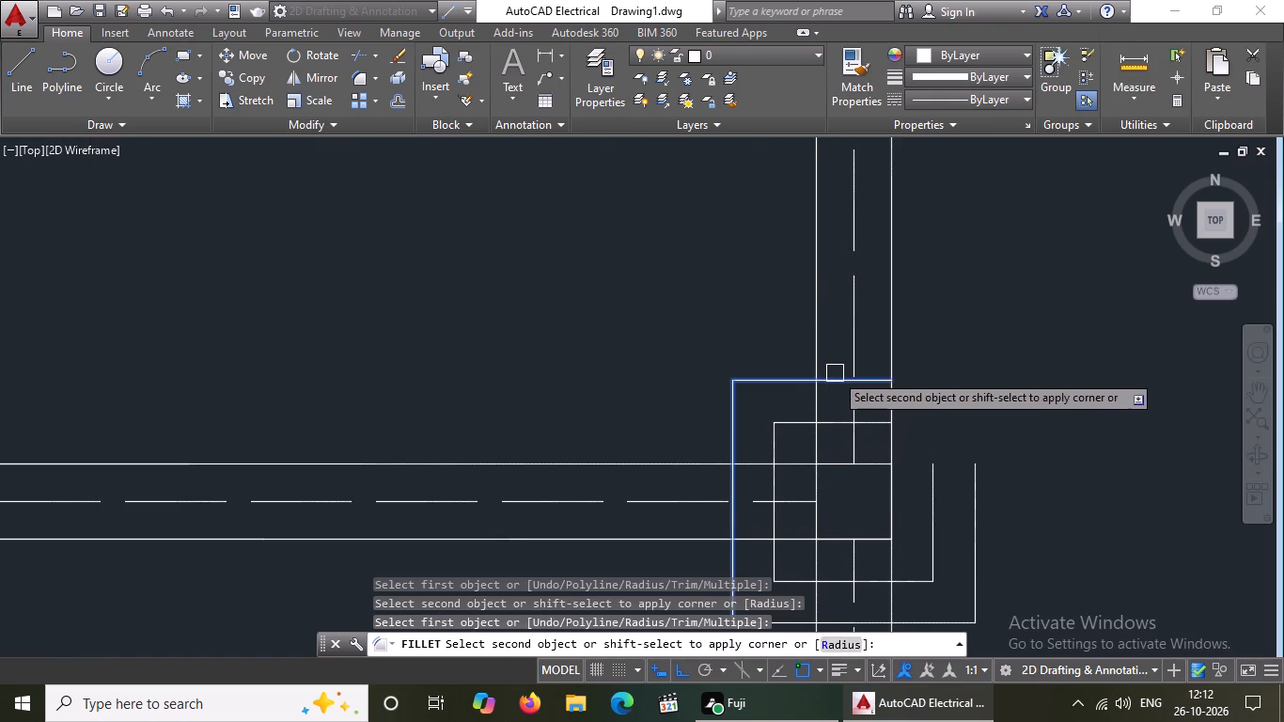
left_click(836, 371)
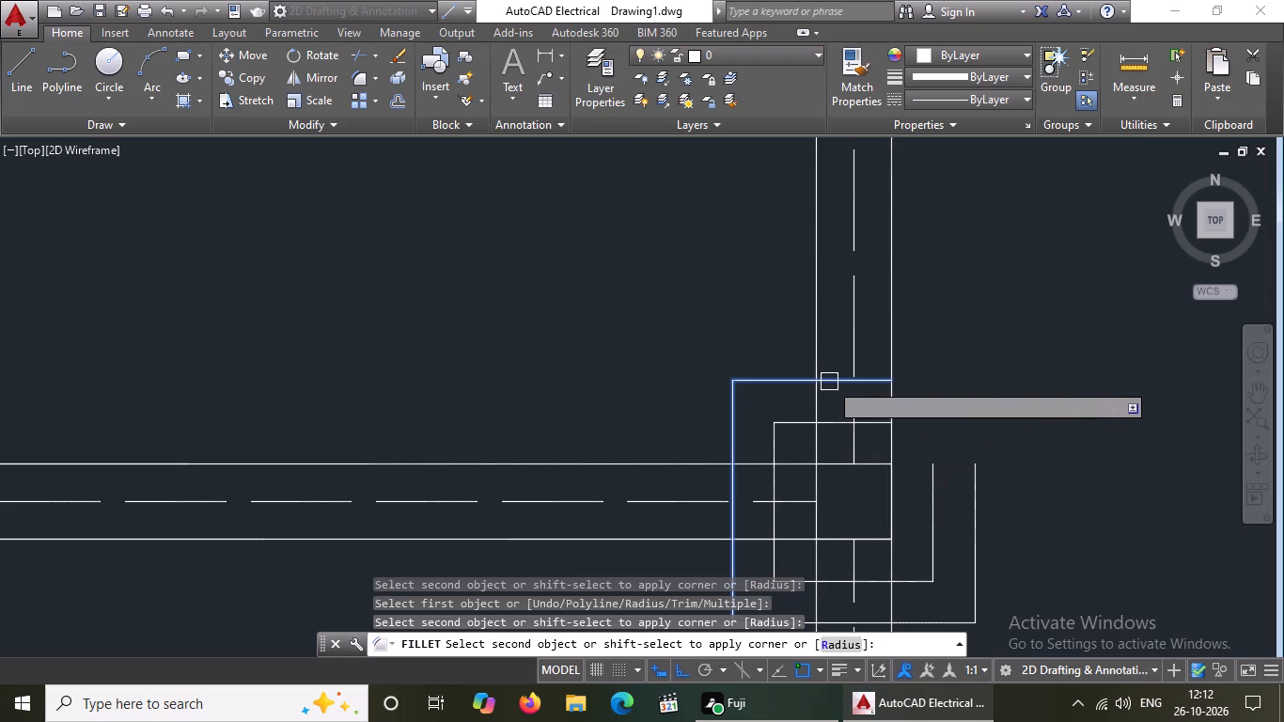
left_click(830, 380)
left_click(931, 486)
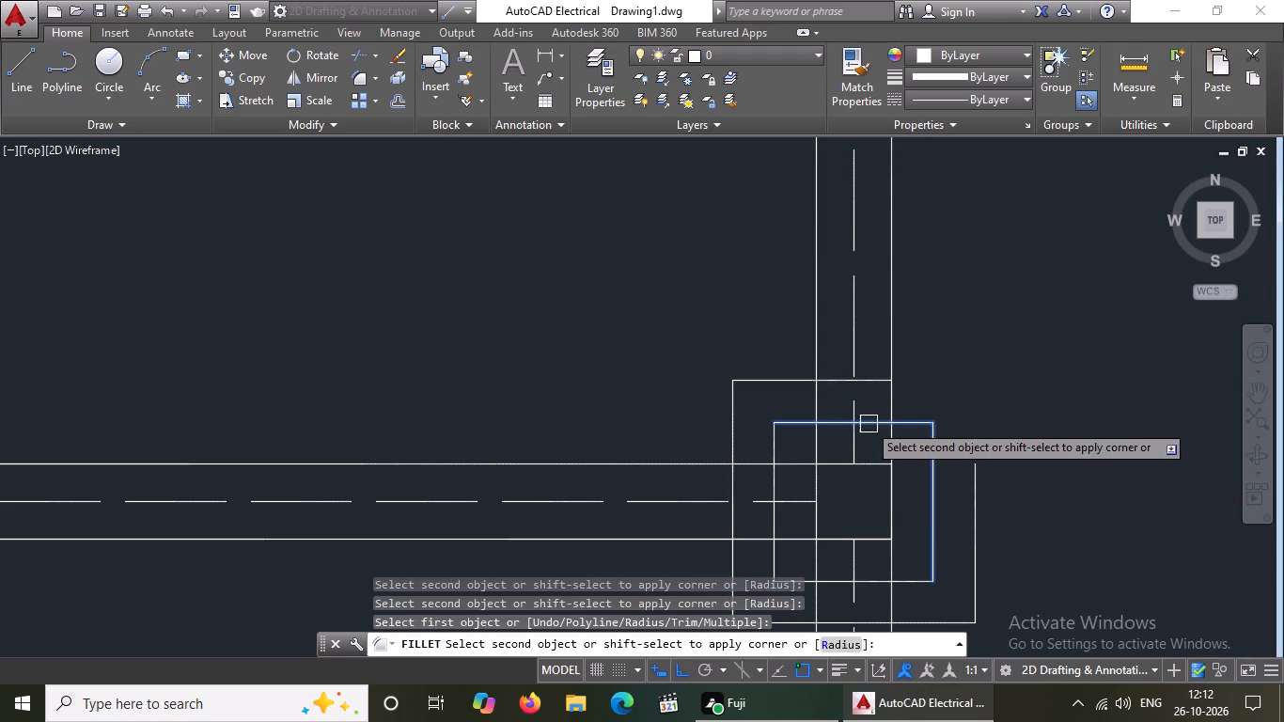
left_click(868, 422)
left_click(881, 377)
left_click(975, 475)
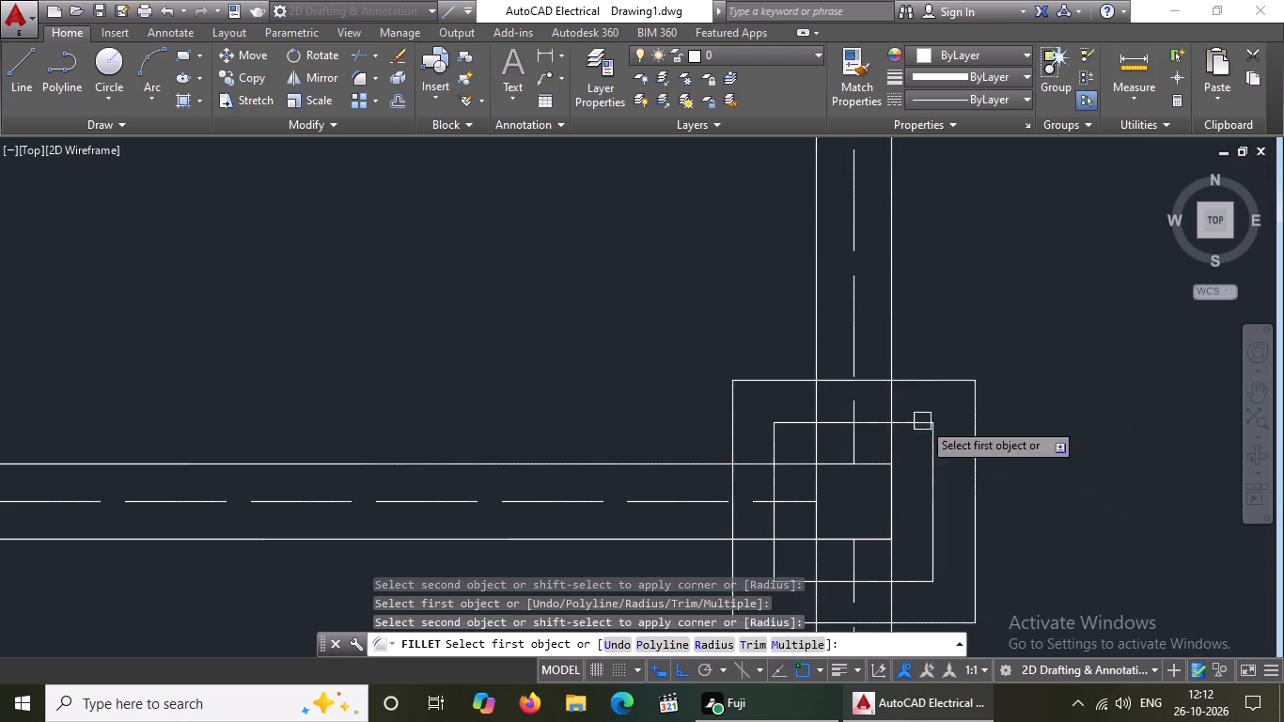
Fillet the inner outline's upper-left corner and both outlines' lower corners around the fifth row's third column square at radius 0.
scroll(923, 414, "down", 3)
scroll(643, 435, "up", 3)
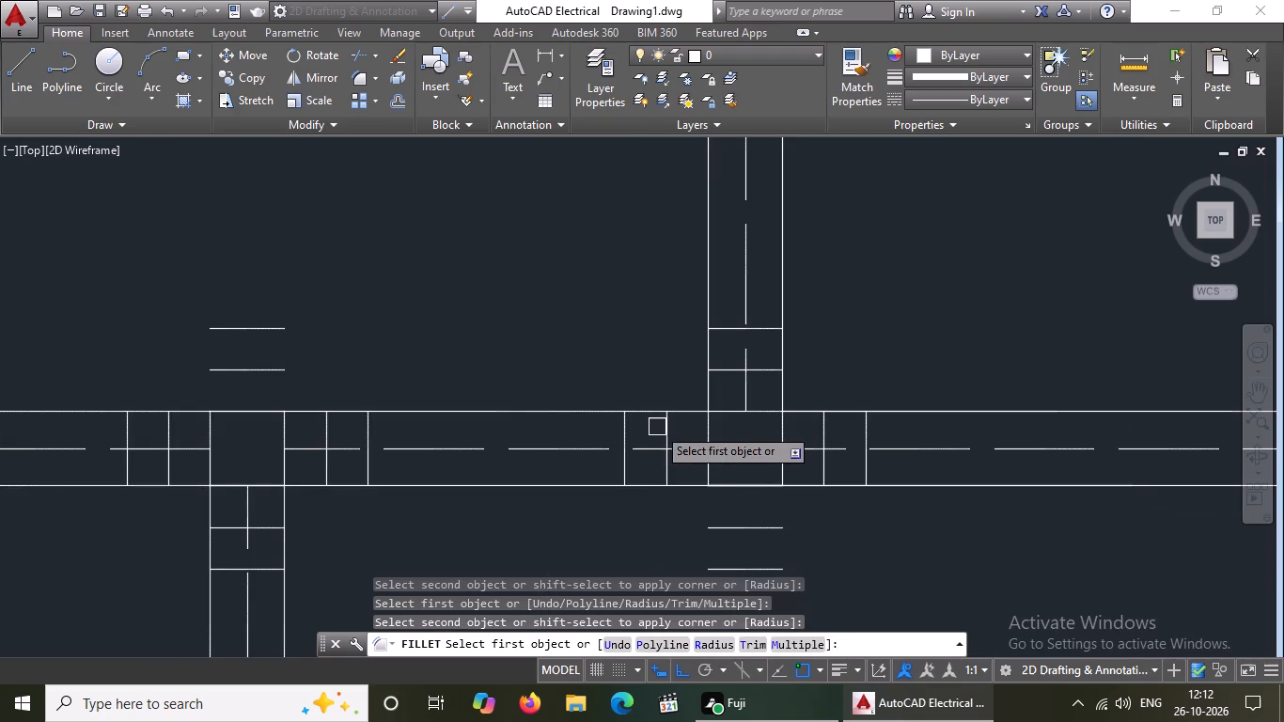
left_click(670, 423)
left_click_drag(729, 371, 729, 383)
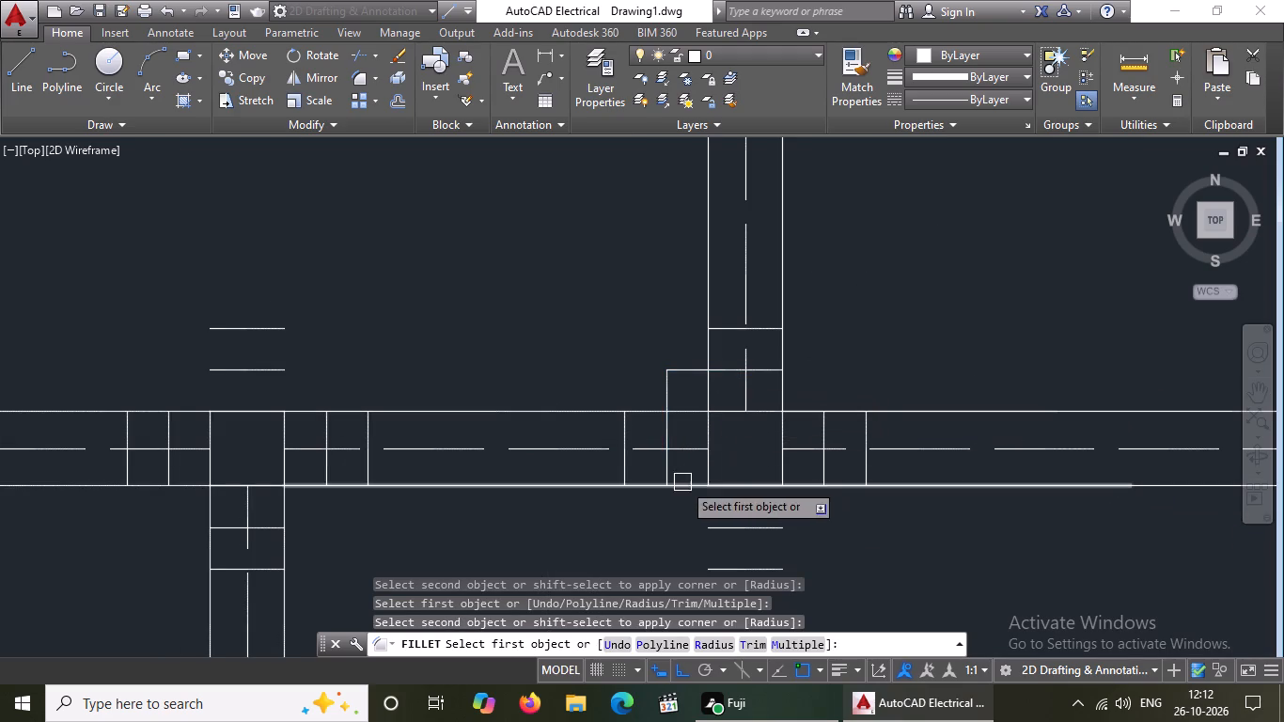
left_click(670, 473)
left_click(719, 528)
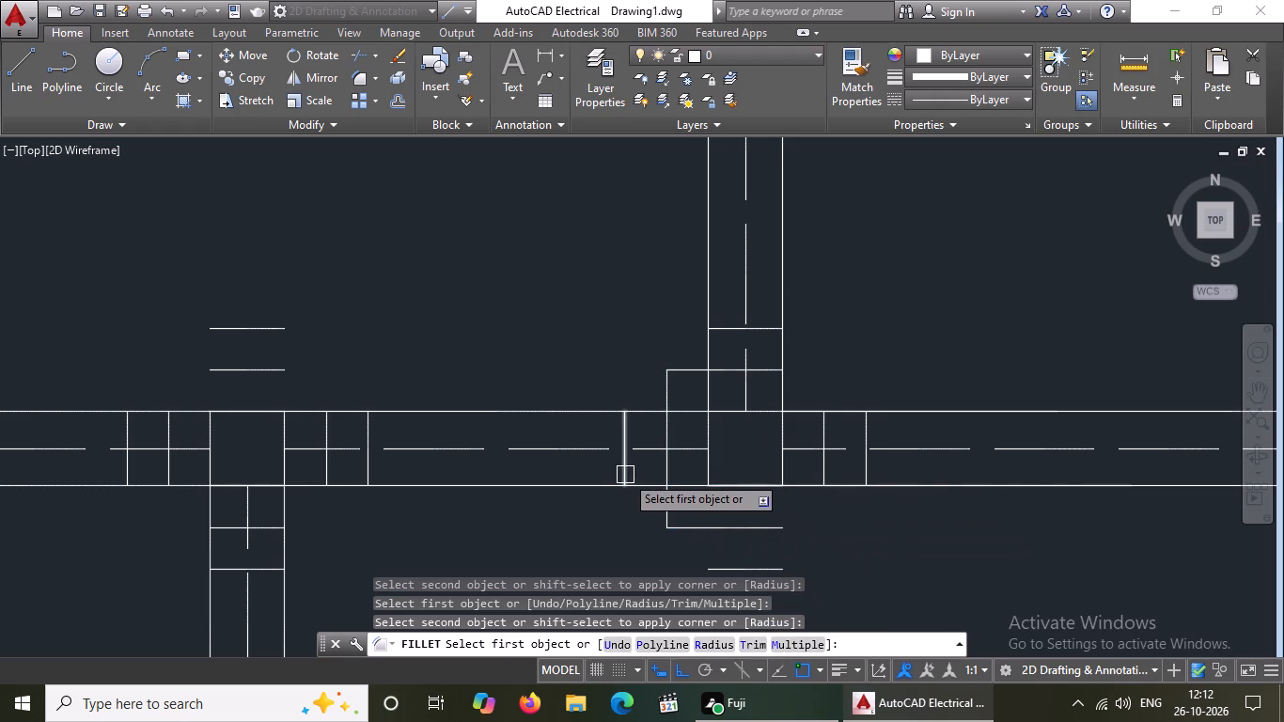
left_click(624, 474)
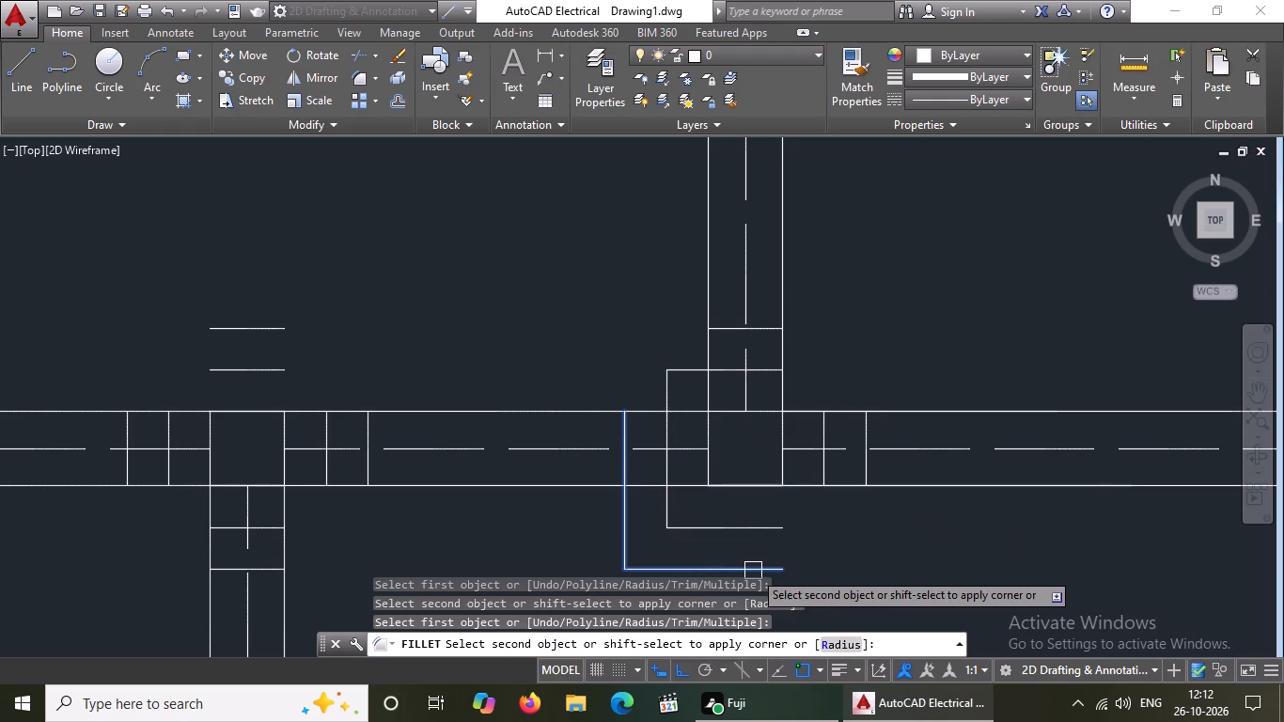
left_click(753, 570)
left_click_drag(759, 531, 769, 517)
left_click(823, 475)
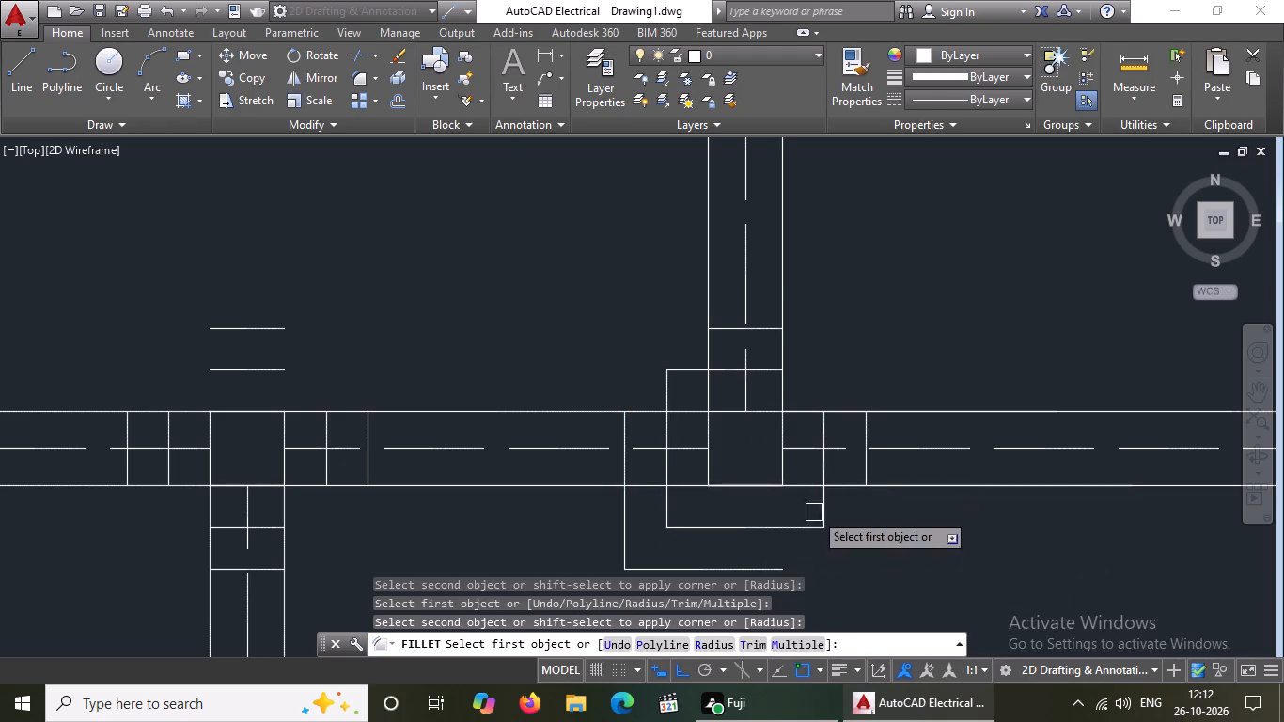
left_click_drag(775, 567, 793, 553)
left_click(862, 466)
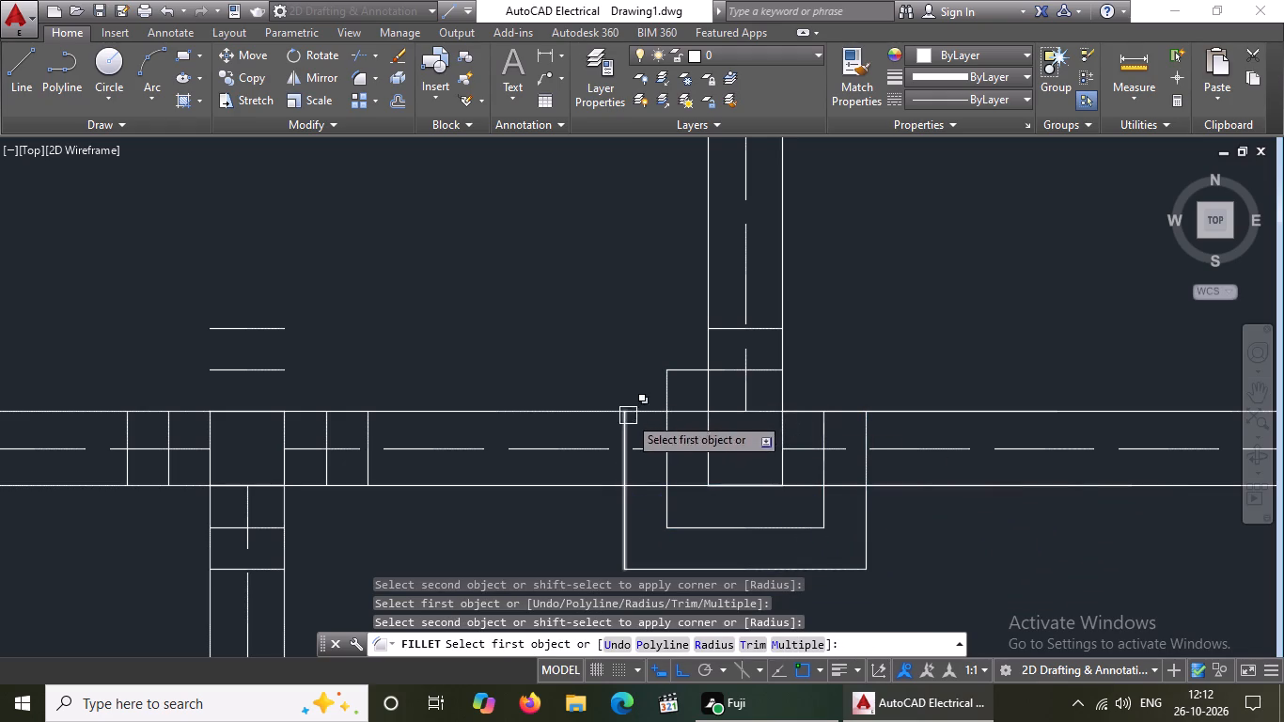
Fillet the outer outline's upper-left corner and both outlines' upper-right corners around the fifth row's third column square at radius 0.
left_click(626, 429)
left_click(732, 329)
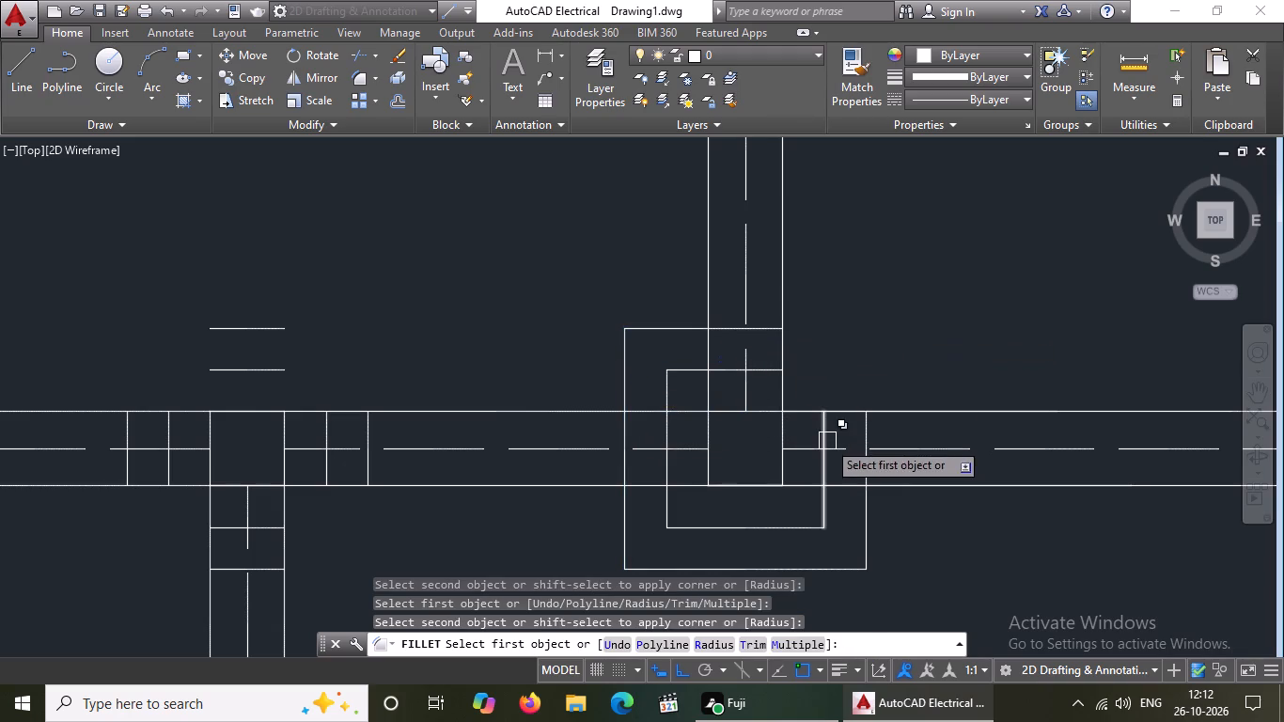
left_click(824, 431)
left_click(769, 371)
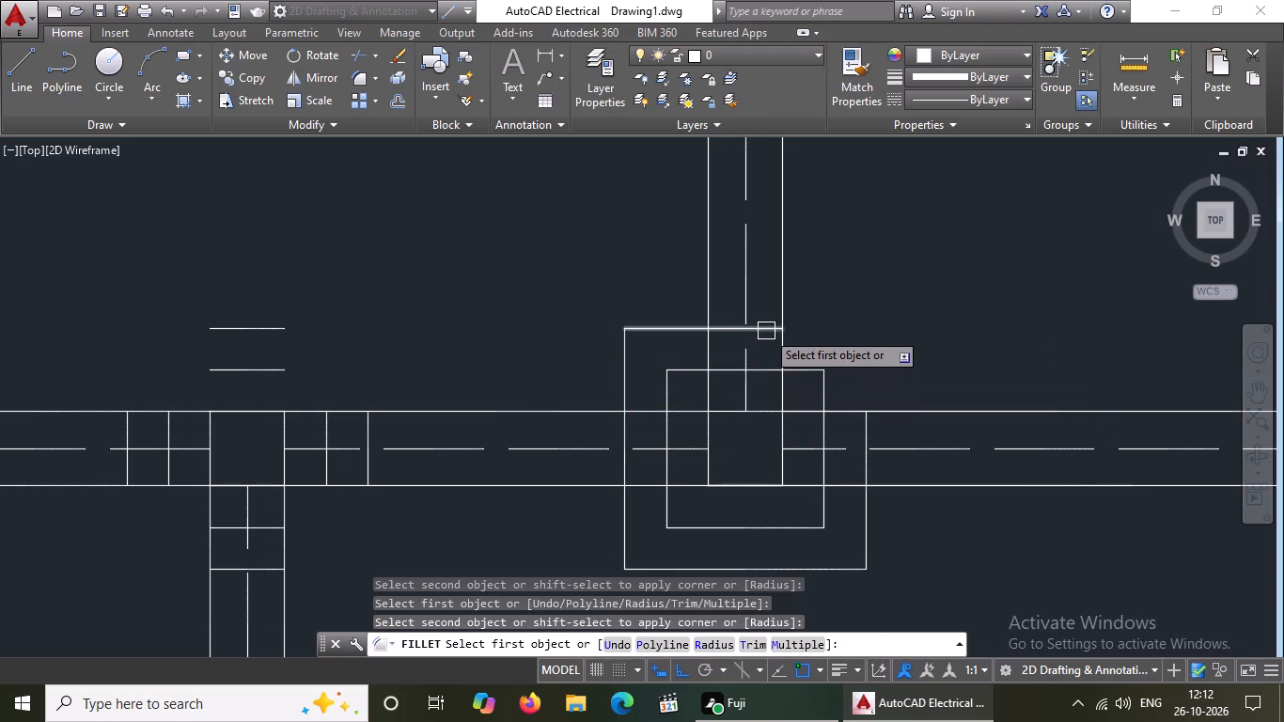
left_click(766, 330)
left_click(869, 428)
Fillet the upper-left and upper-right corners of both offset outlines around the fifth row's second column square at radius 0.
scroll(614, 387, "down", 3)
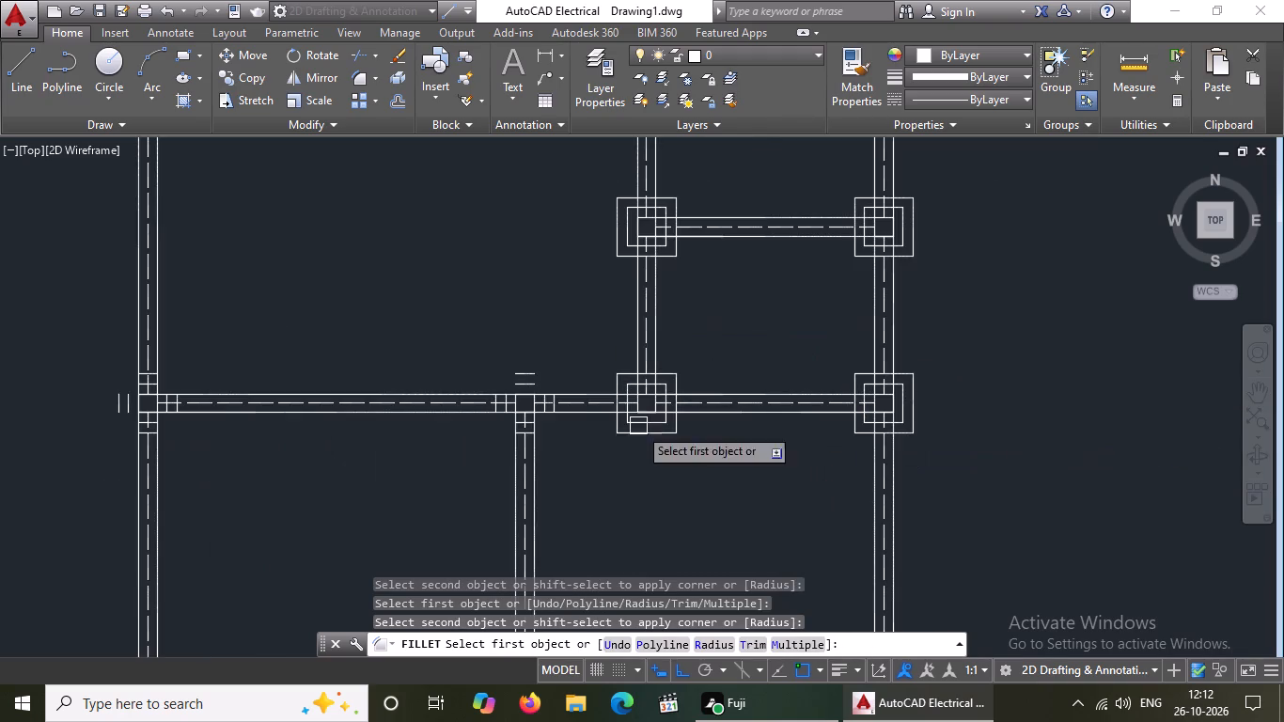
scroll(519, 419, "up", 4)
left_click(410, 292)
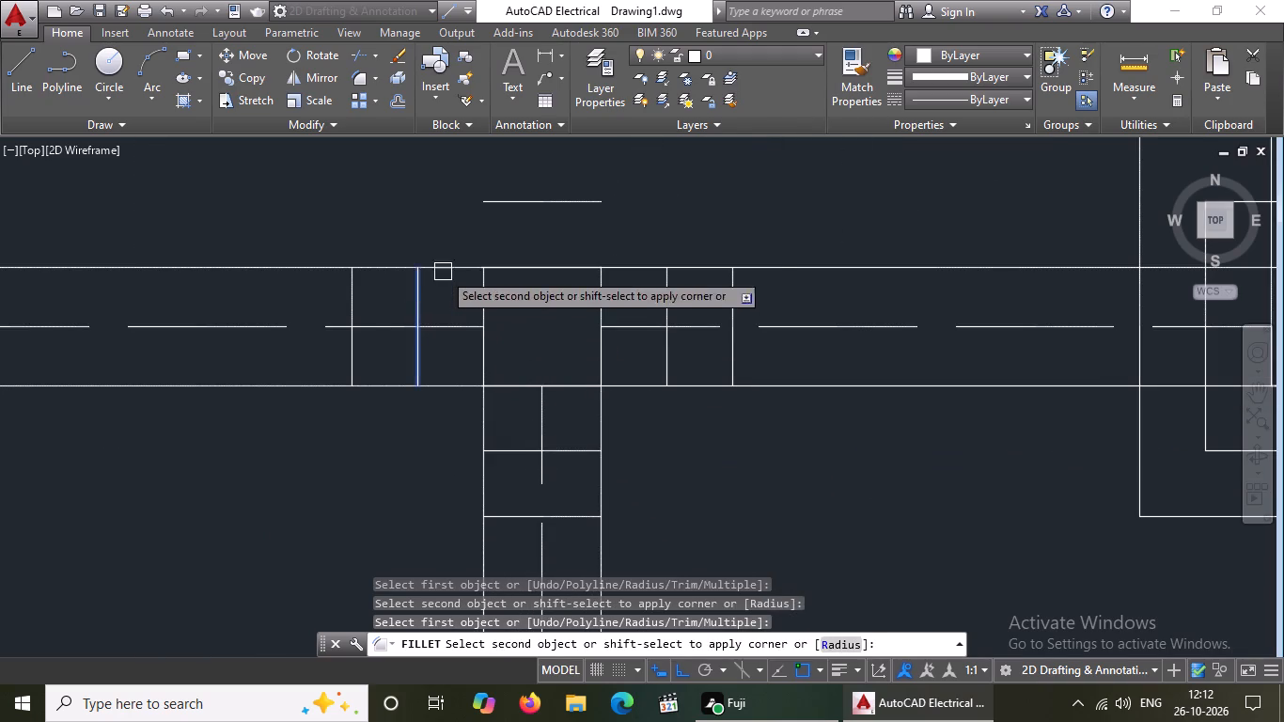
left_click(500, 206)
scroll(496, 245, "down", 4)
scroll(490, 259, "up", 3)
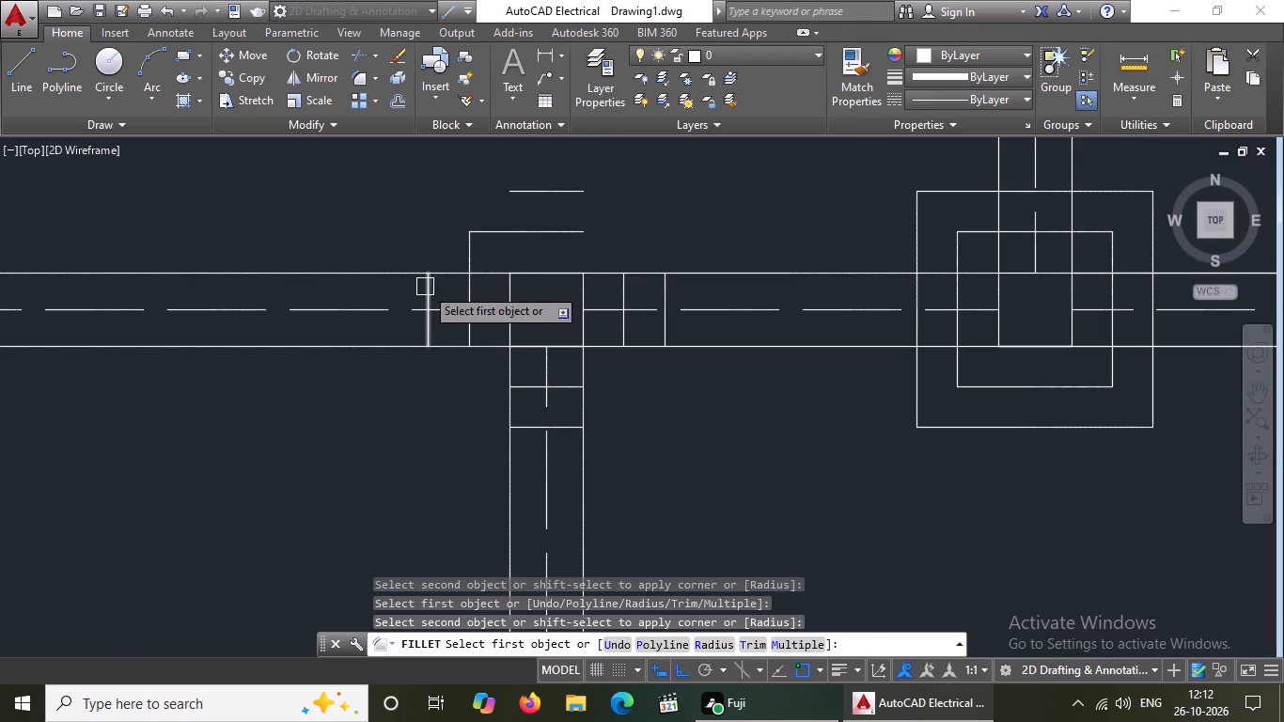
left_click_drag(424, 289, 429, 278)
left_click(514, 195)
left_click(619, 295)
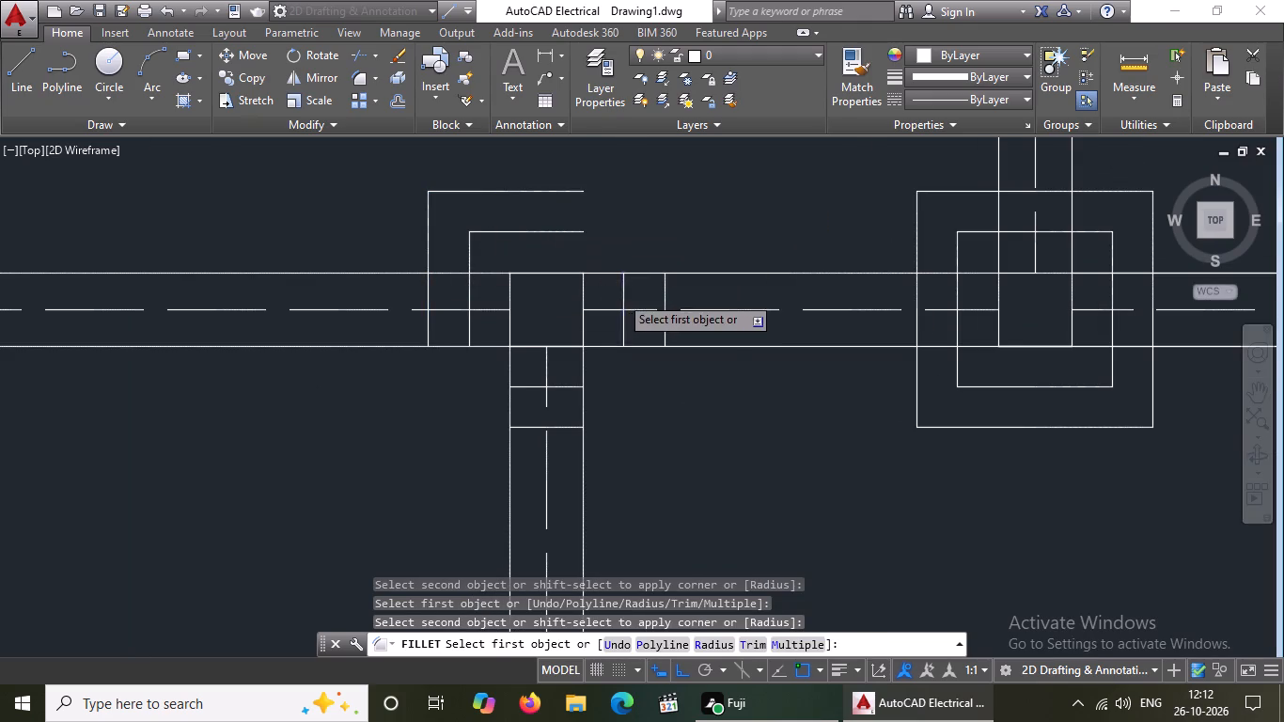
left_click(586, 236)
left_click(579, 196)
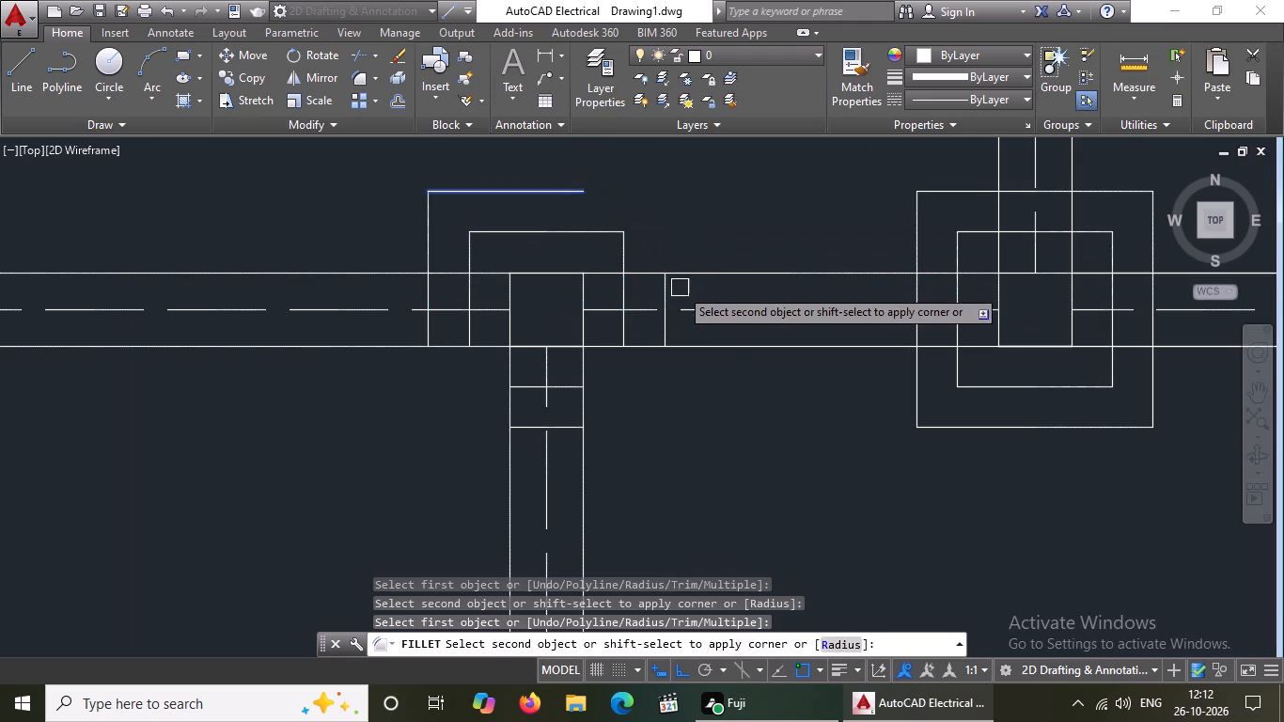
left_click(663, 294)
Fillet the lower-left and lower-right corners of both offset outlines around the fifth row's second column square at radius 0.
left_click(473, 337)
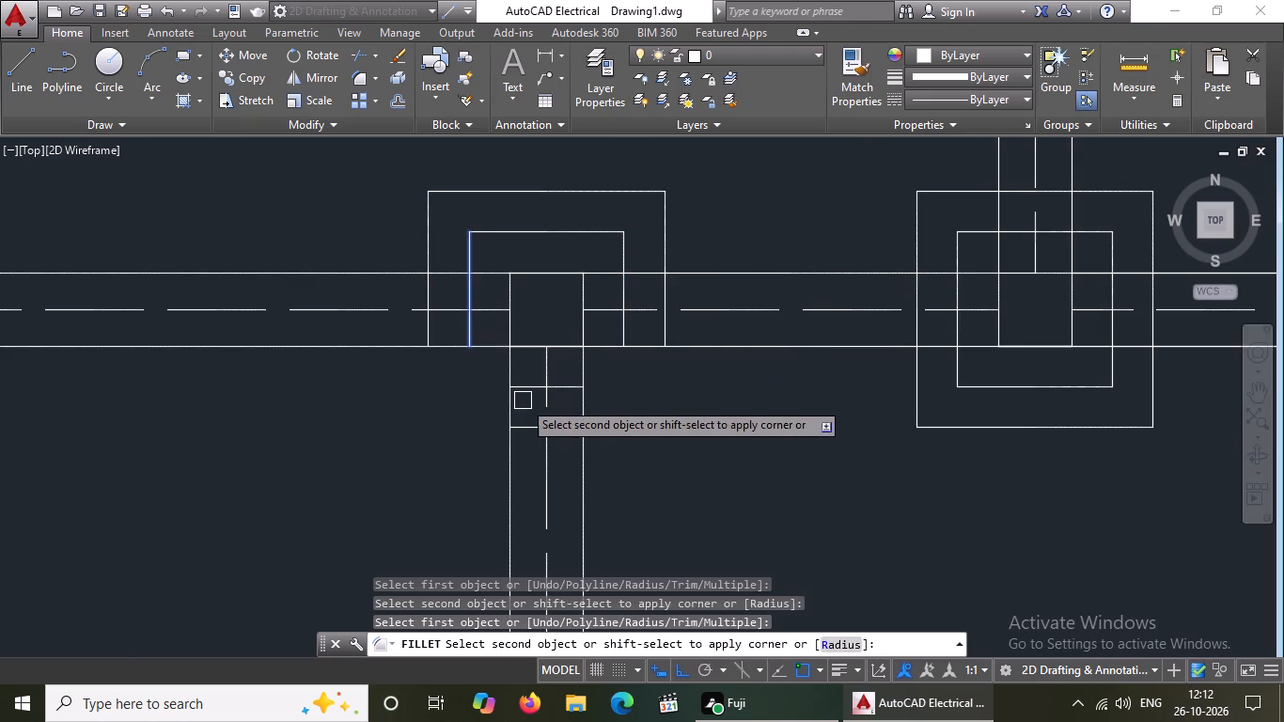
left_click(531, 386)
left_click(426, 329)
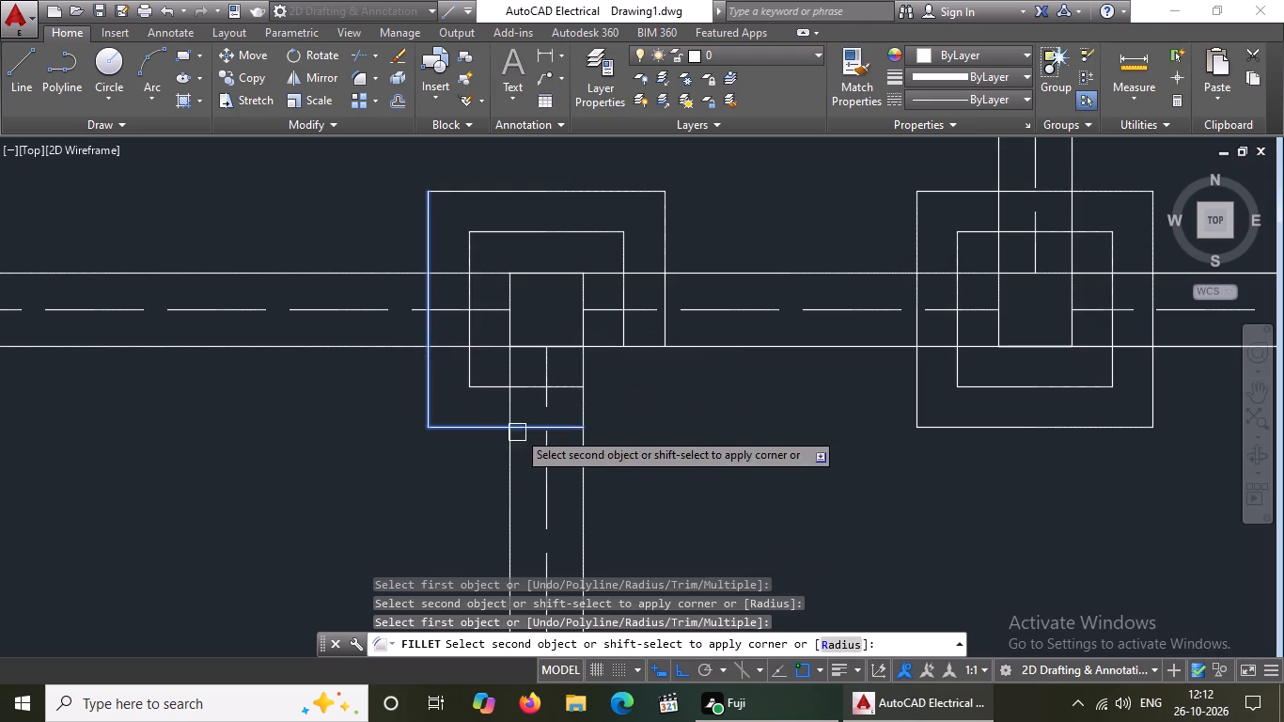
left_click(518, 425)
left_click_drag(562, 384, 578, 373)
left_click(624, 329)
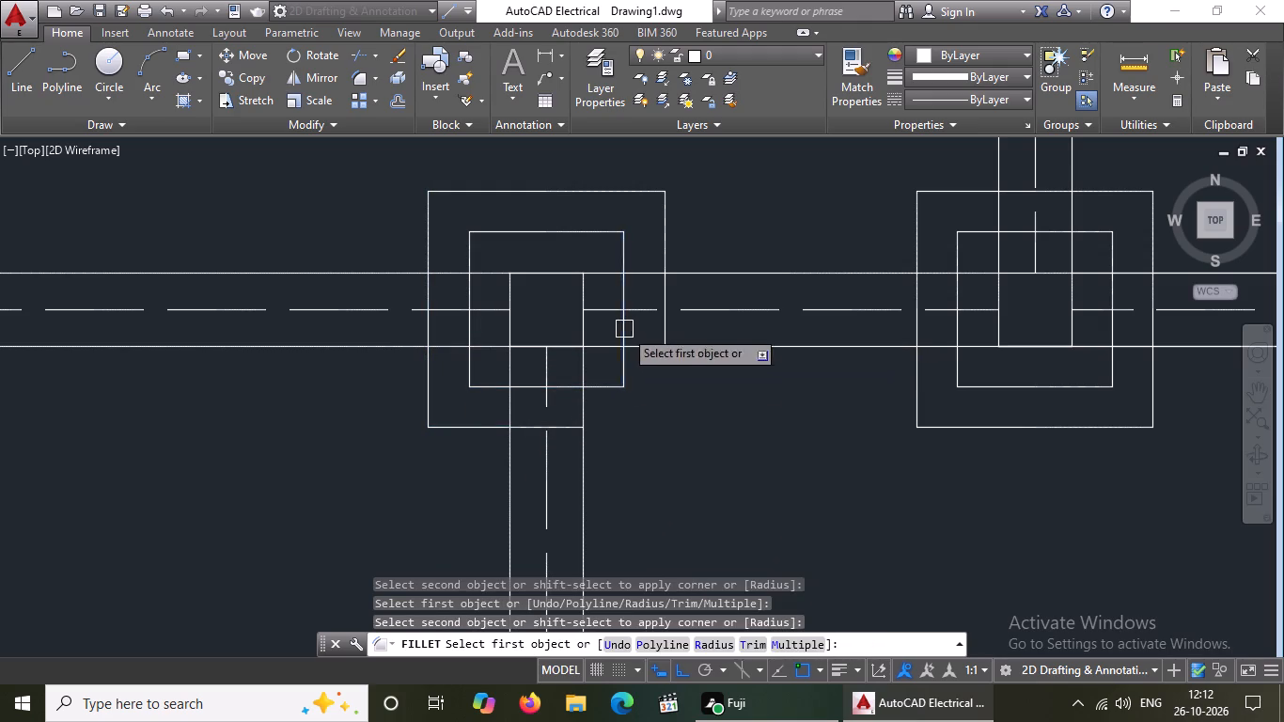
left_click_drag(562, 425, 573, 424)
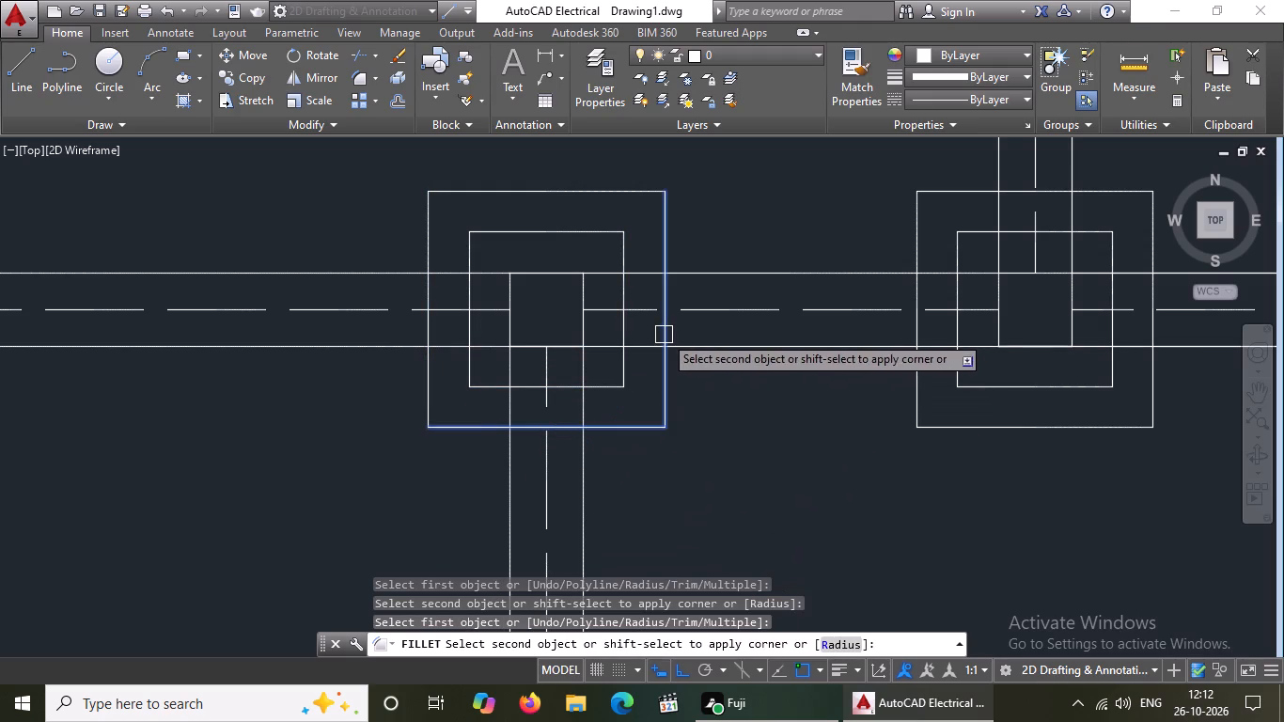
left_click(664, 335)
Fillet the upper-left and upper-right corners of both offset outlines around the fifth row's first column square at radius 0.
scroll(590, 431, "down", 4)
scroll(154, 393, "up", 2)
left_click(245, 406)
scroll(294, 356, "up", 3)
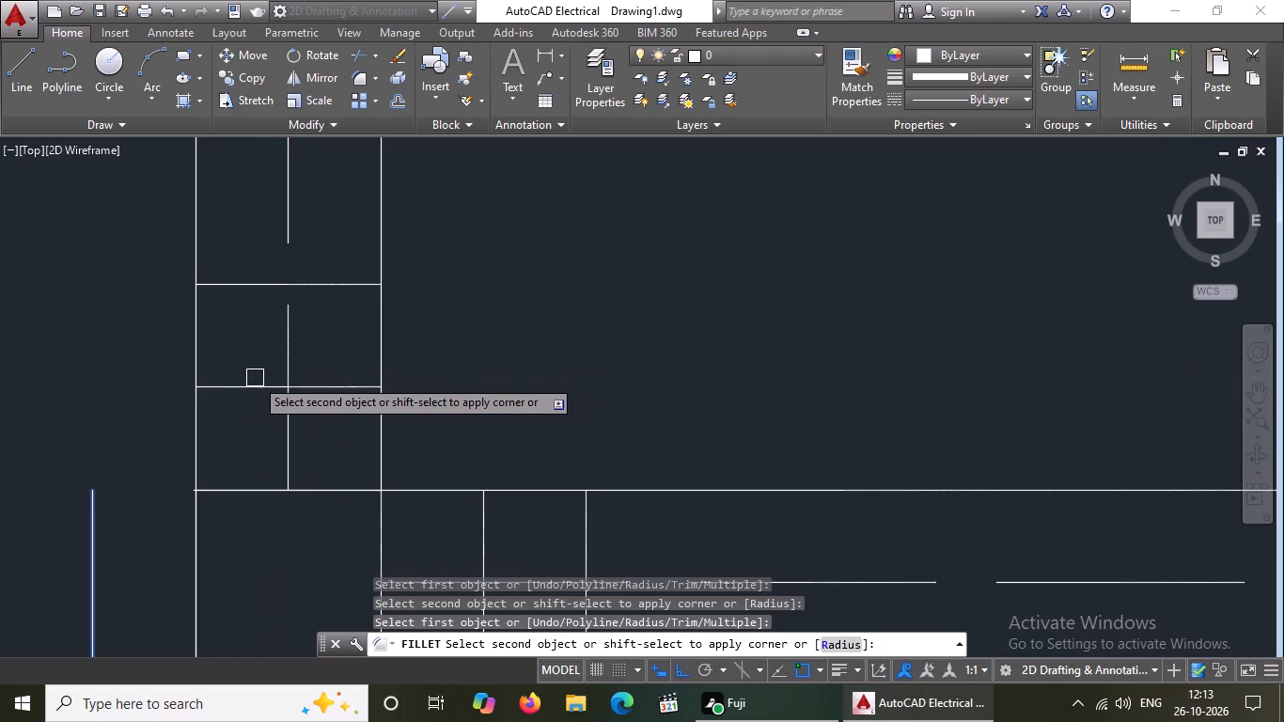
left_click(248, 384)
left_click(259, 280)
scroll(256, 300, "down", 4)
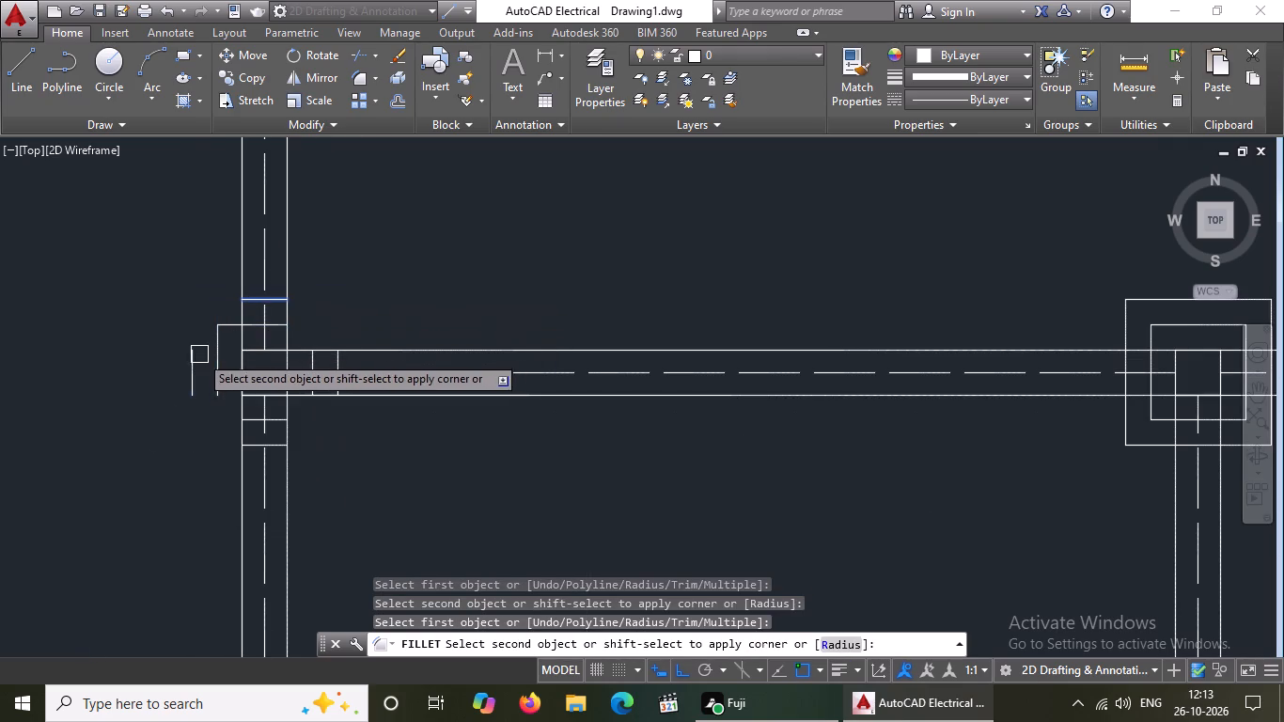
left_click(190, 360)
scroll(278, 348, "up", 2)
left_click(282, 290)
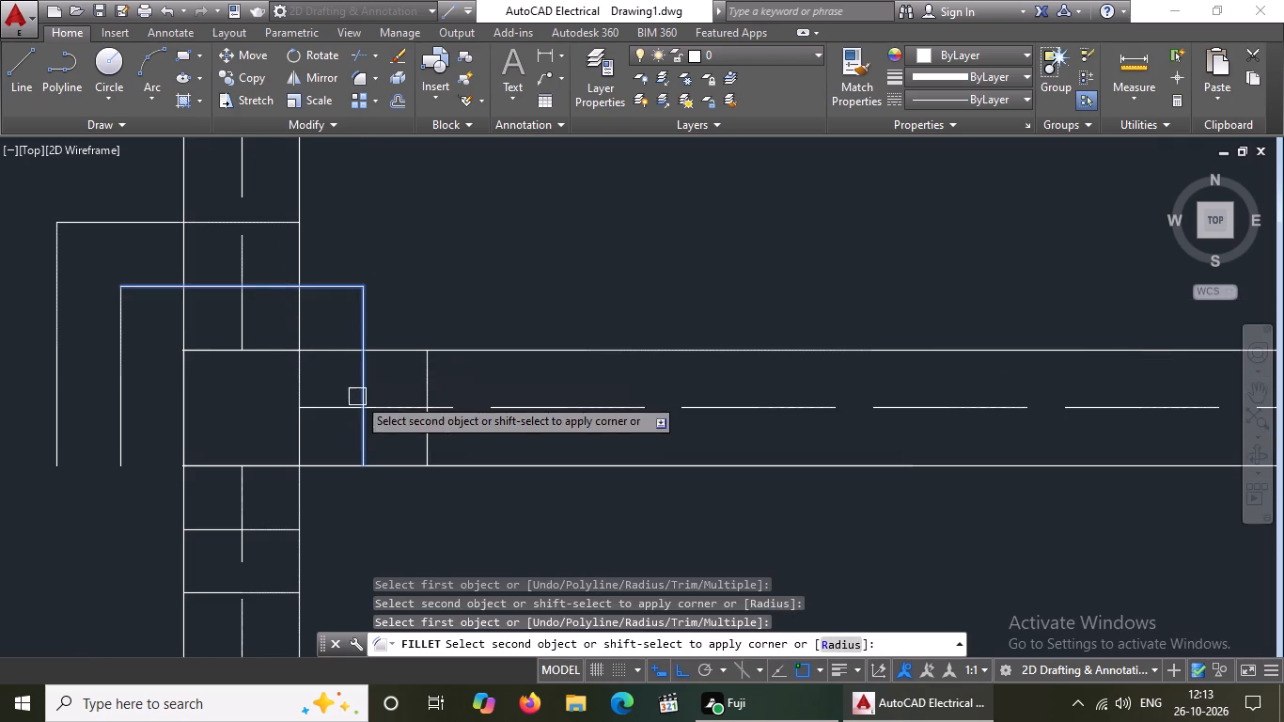
left_click(359, 392)
left_click(277, 224)
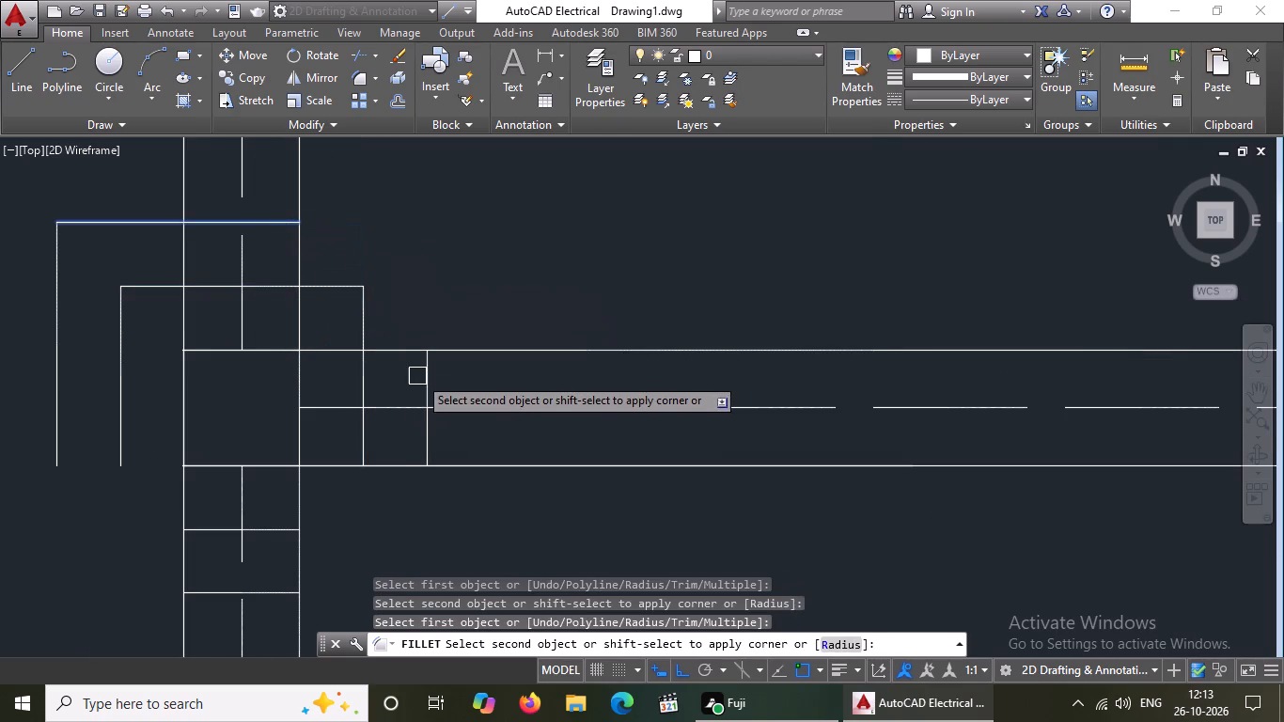
left_click(424, 384)
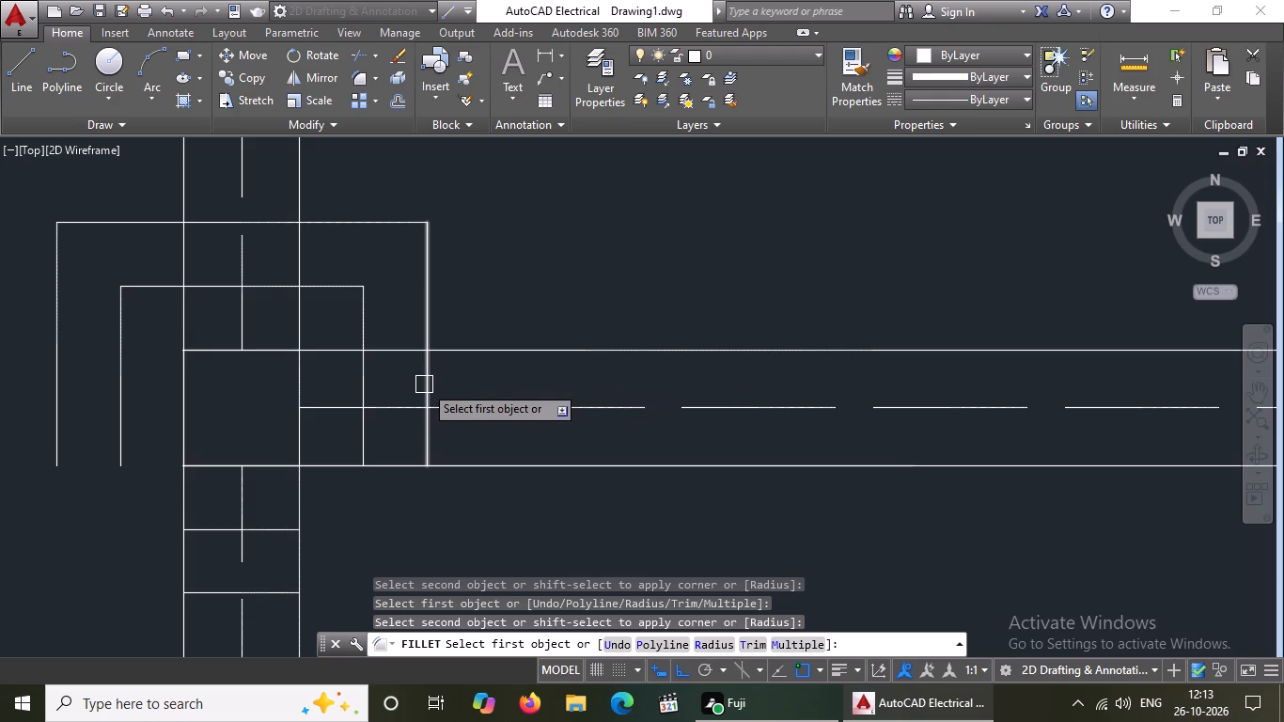
Fillet the lower-left and lower-right corners of both offset outlines around the fifth row's first column square at radius 0.
scroll(217, 462, "down", 5)
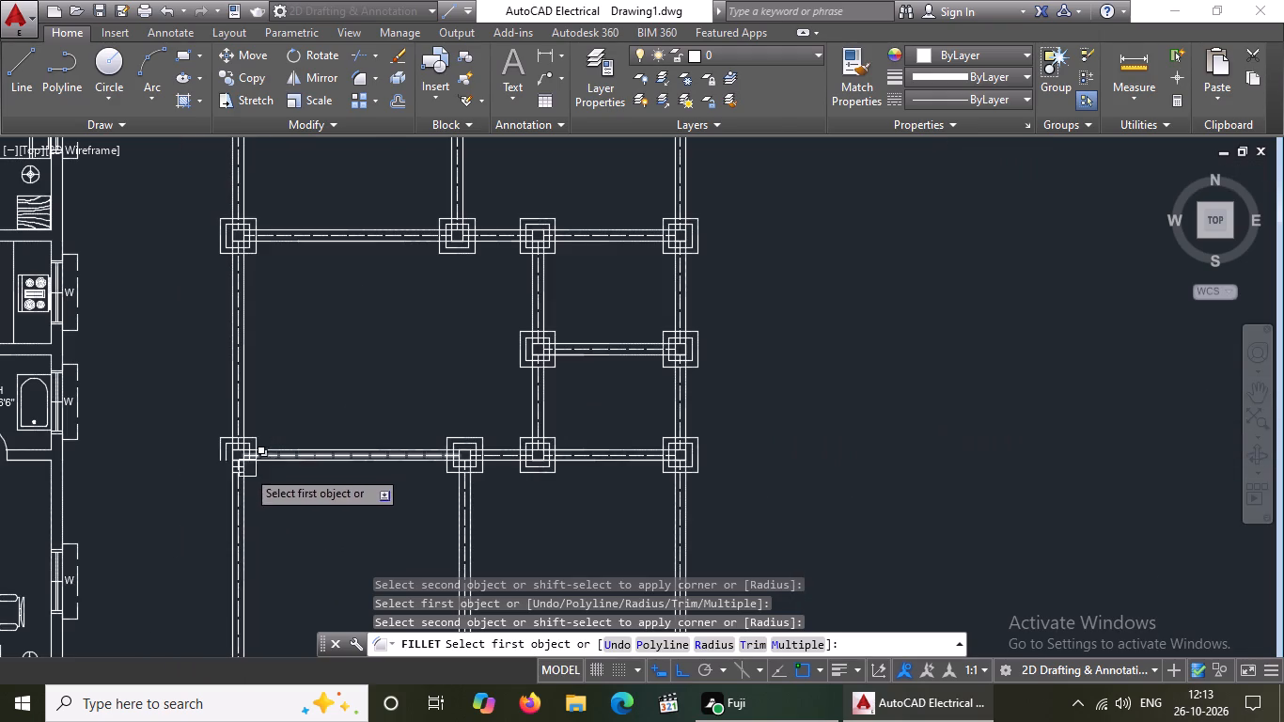
scroll(163, 484, "up", 3)
left_click(412, 369)
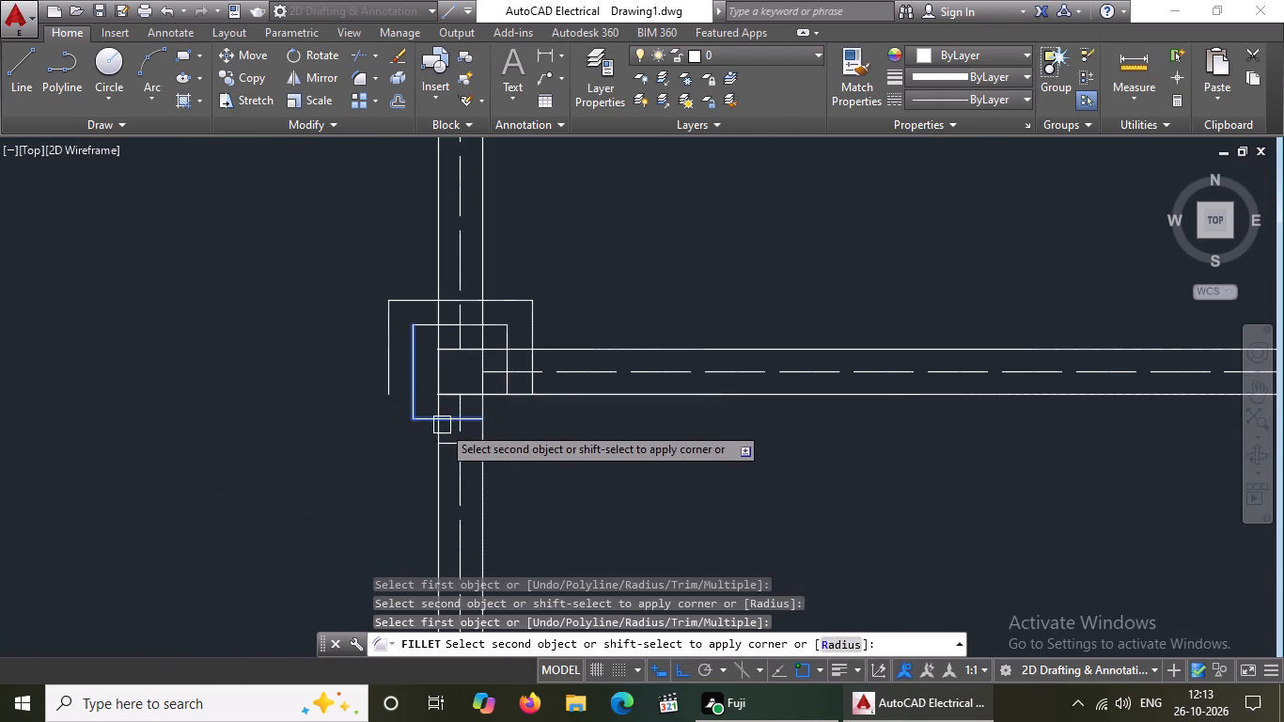
left_click(445, 416)
left_click(389, 380)
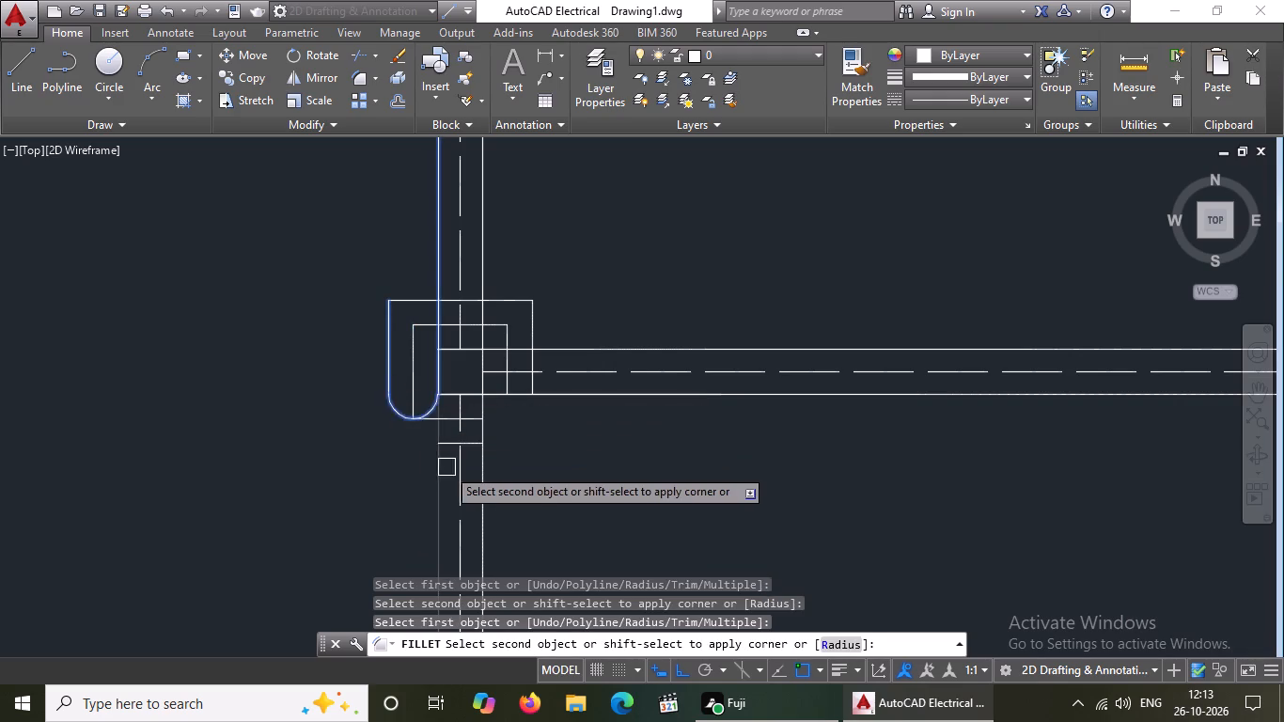
scroll(449, 451, "up", 3)
left_click(446, 428)
left_click(523, 323)
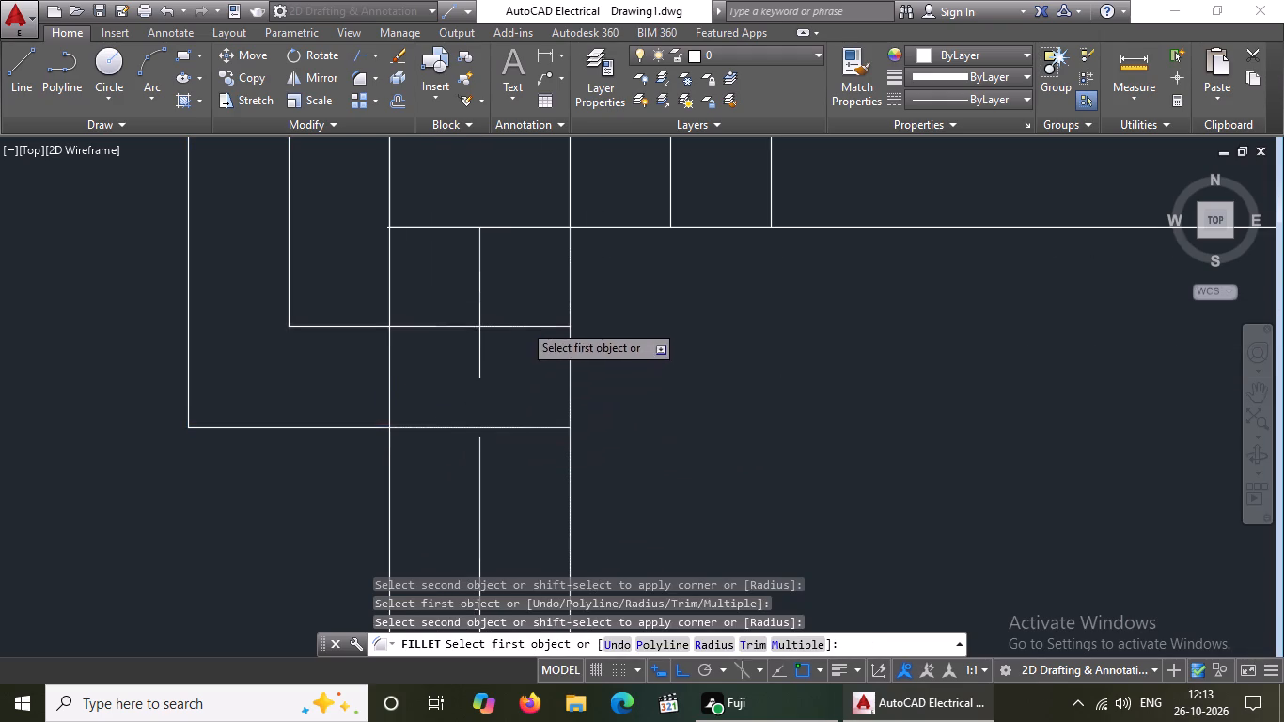
left_click(662, 183)
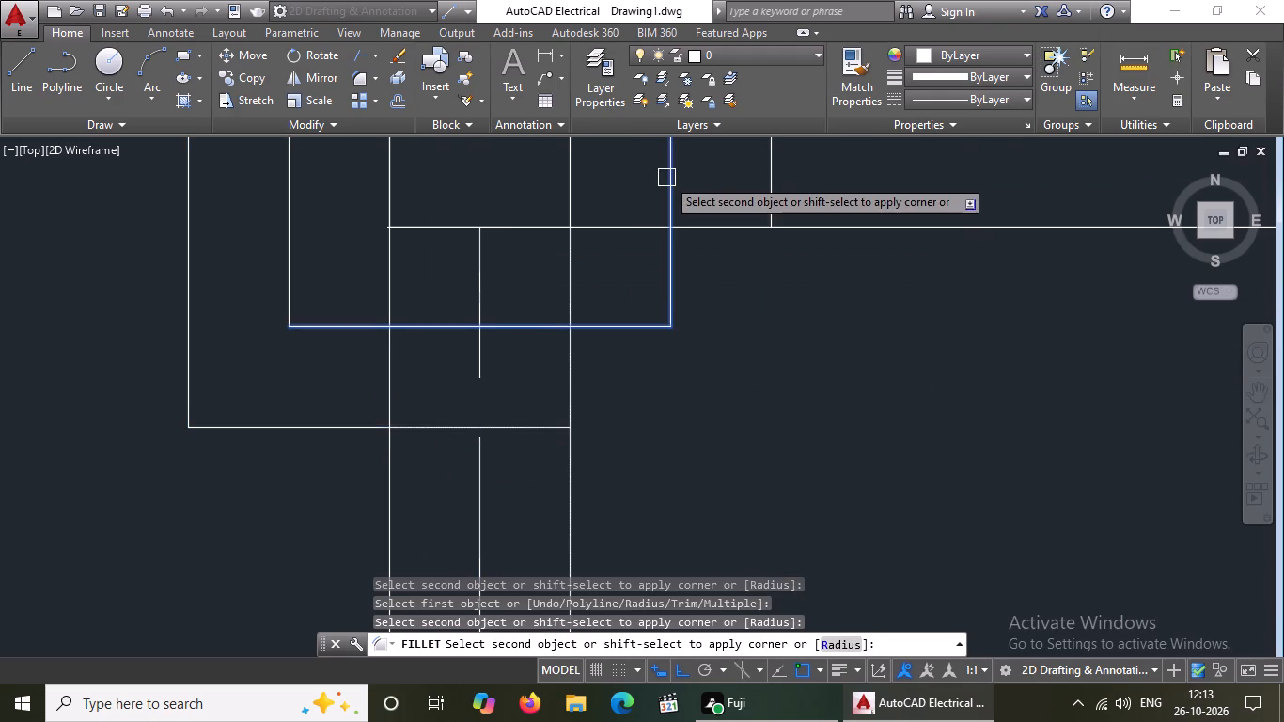
left_click(673, 181)
left_click(548, 422)
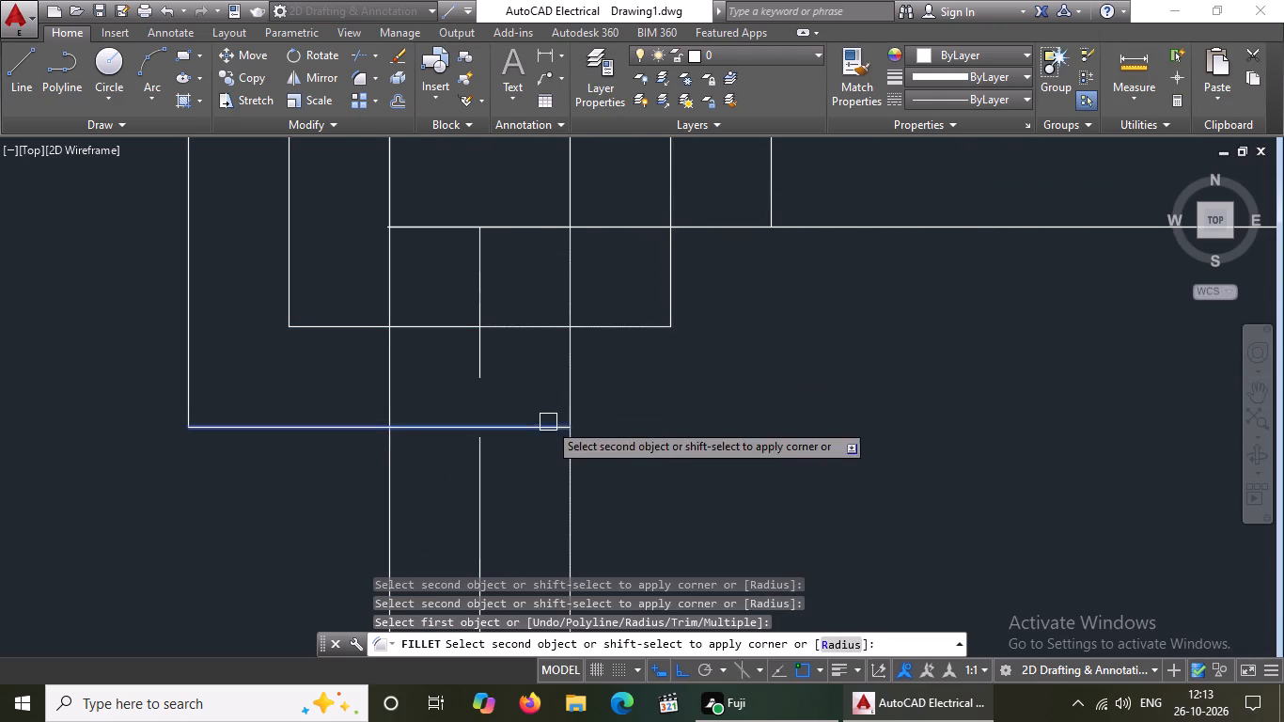
left_click_drag(774, 177, 769, 187)
Fillet the upper-left and upper-right corners of both offset outlines around the sixth row's first column square at radius 0.
scroll(640, 303, "down", 4)
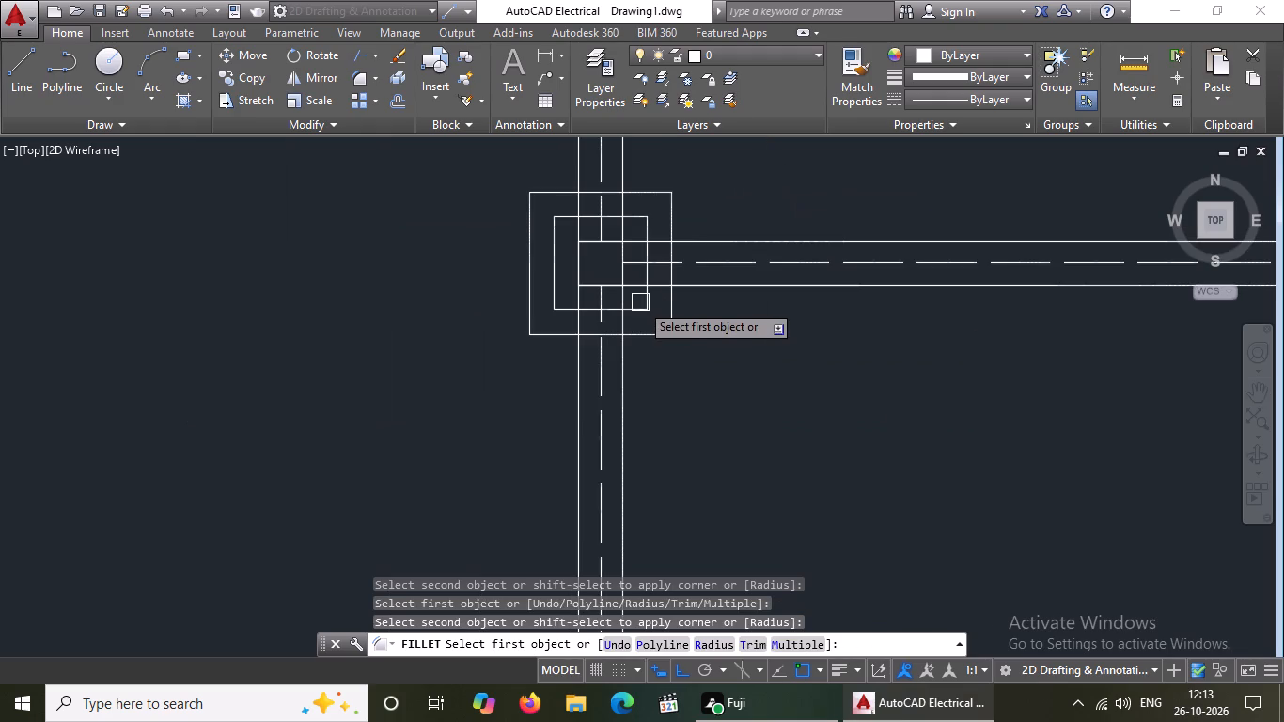
scroll(647, 299, "down", 4)
scroll(649, 439, "up", 3)
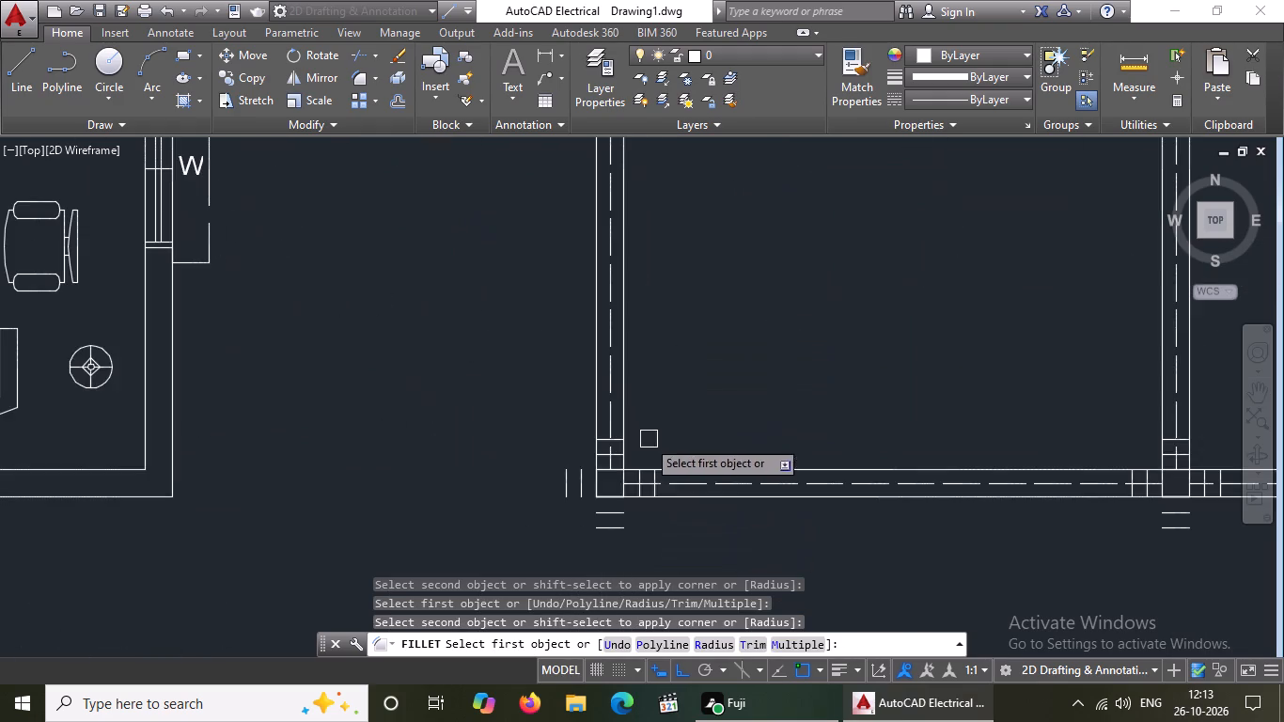
scroll(617, 475, "up", 3)
left_click_drag(462, 485, 479, 462)
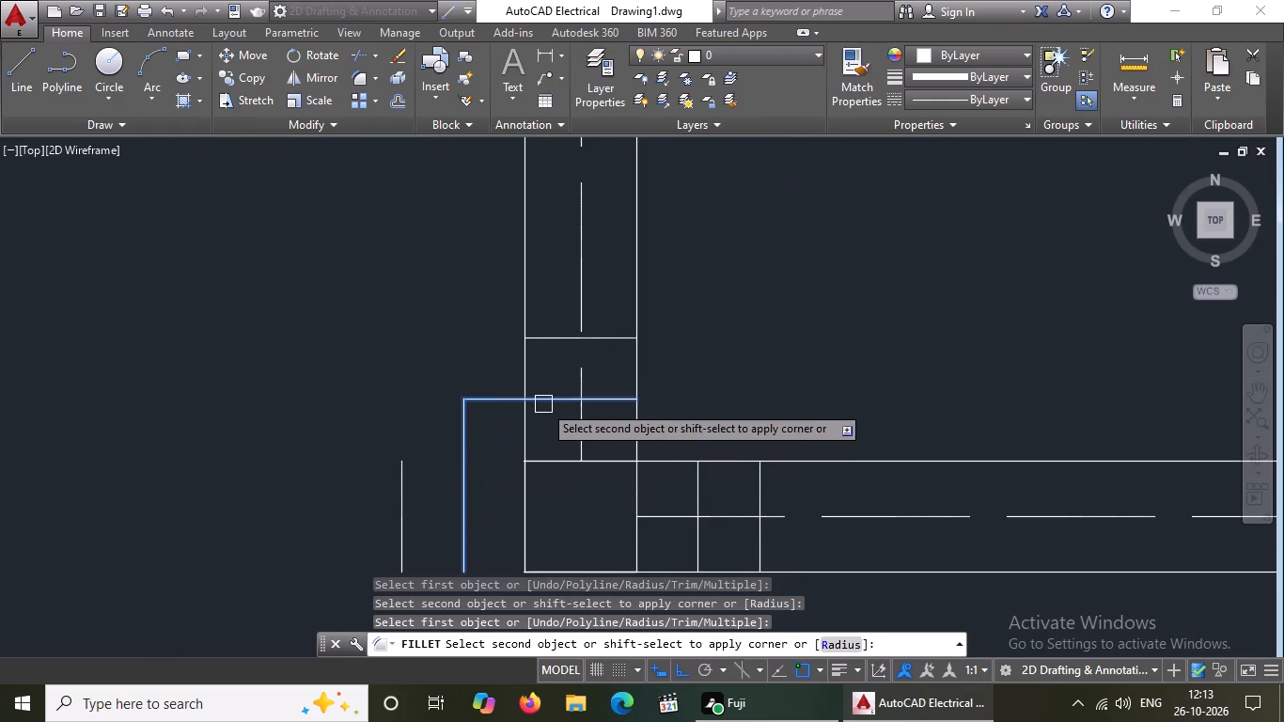
left_click(545, 403)
left_click_drag(399, 475, 410, 454)
left_click(538, 344)
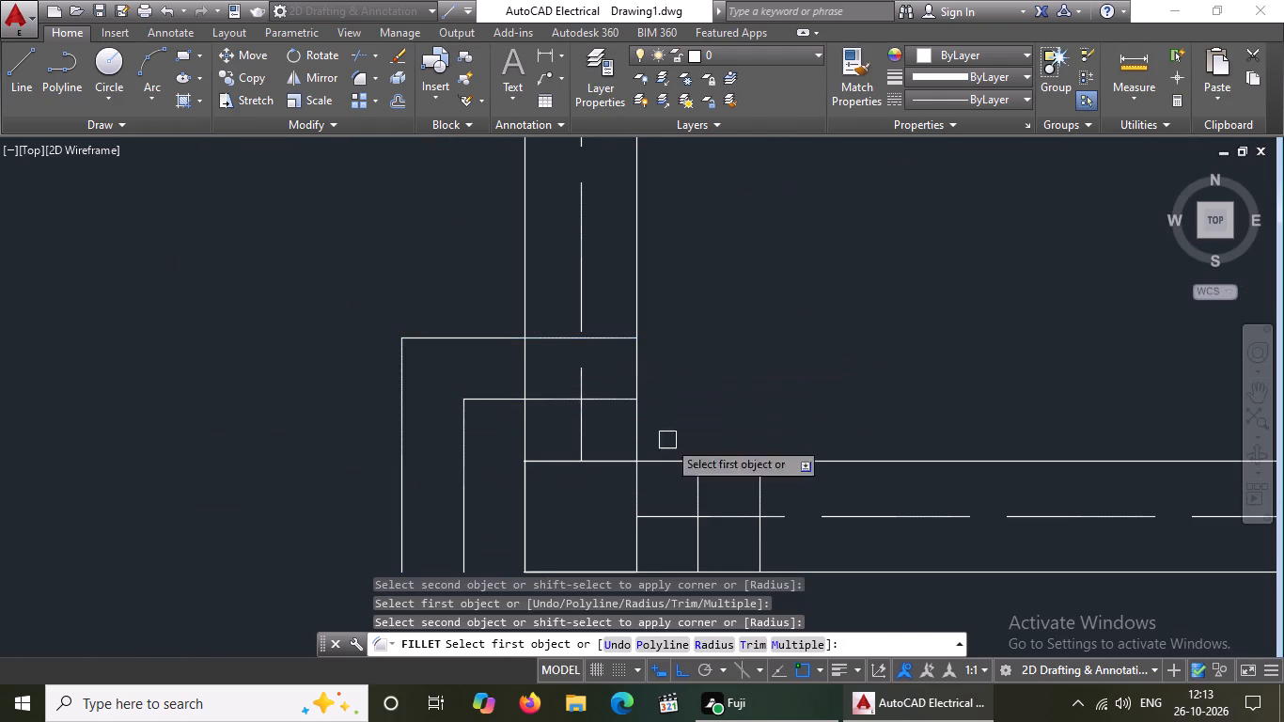
left_click(693, 498)
left_click(618, 402)
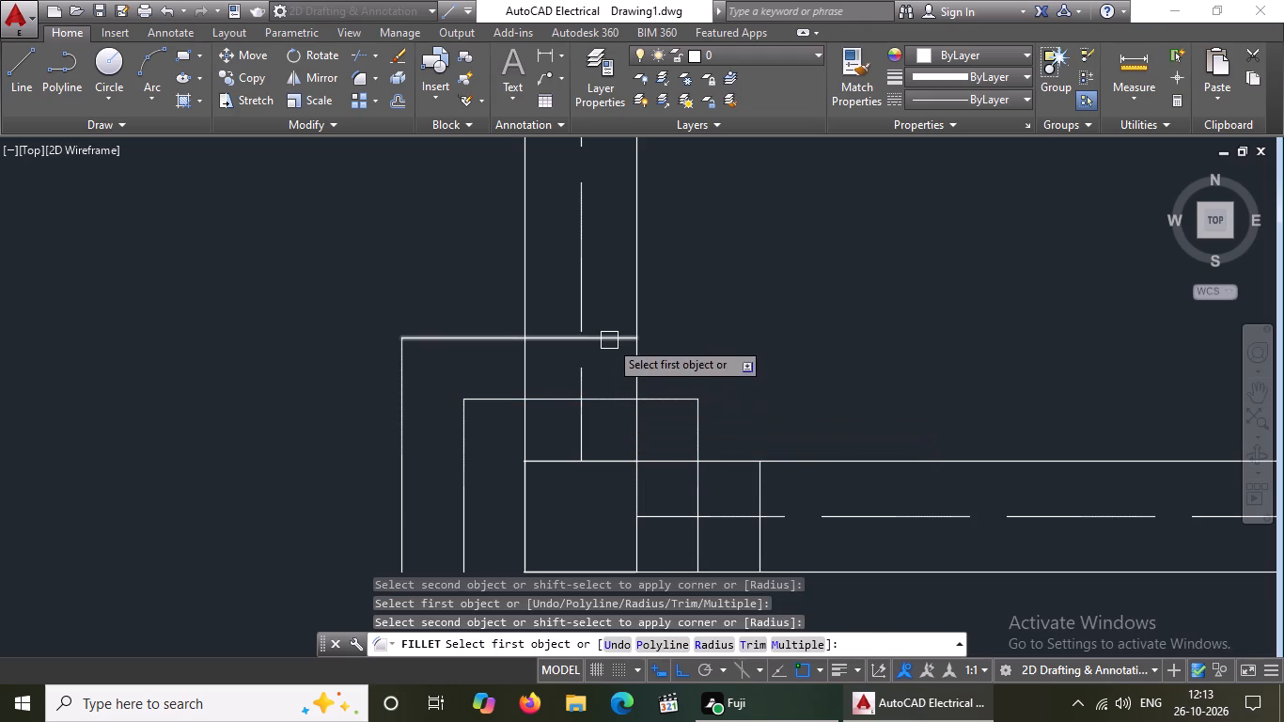
left_click(611, 338)
left_click(758, 504)
Fillet the lower-left and lower-right corners of both offset outlines around the sixth row's first column square at radius 0.
scroll(724, 353, "down", 3)
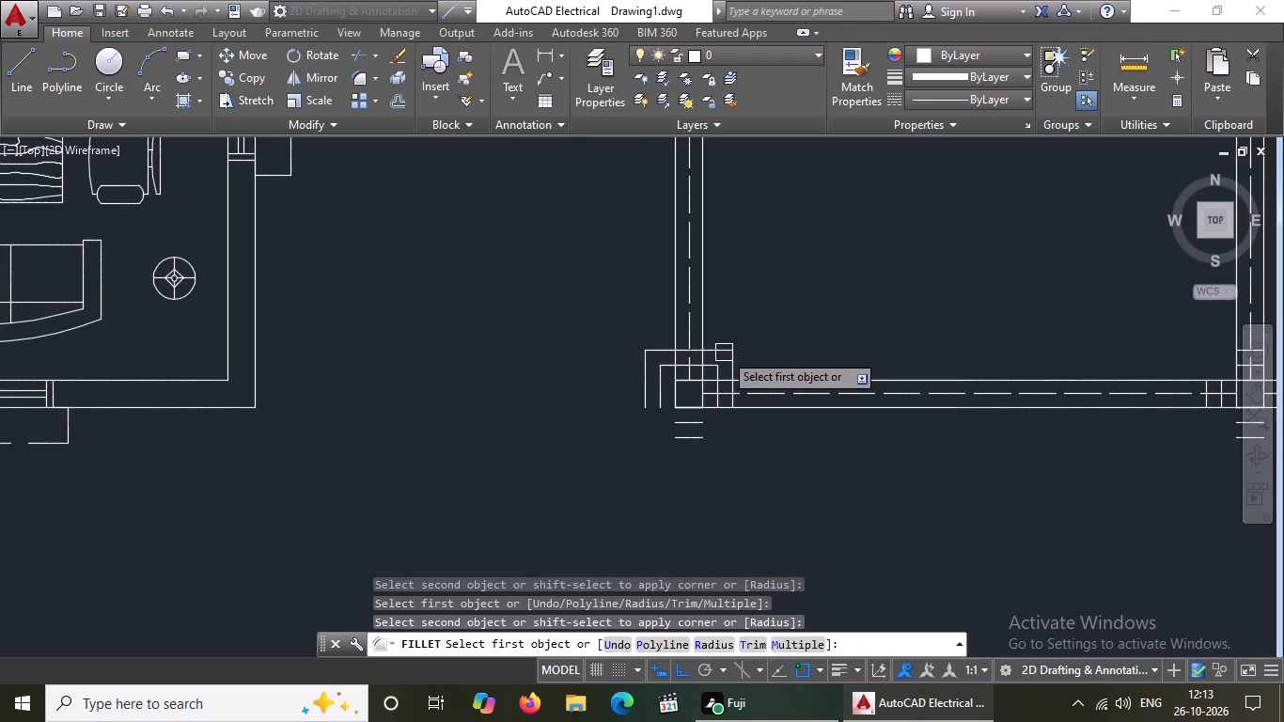
scroll(671, 394, "up", 2)
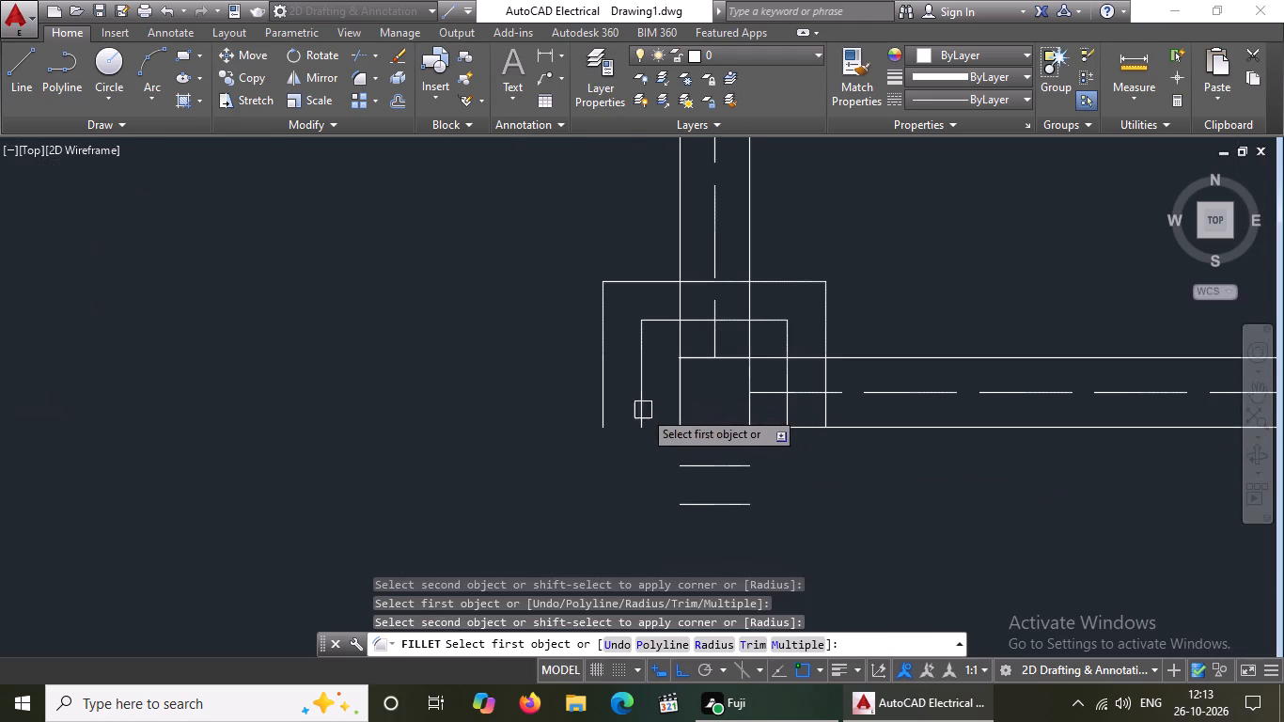
left_click(643, 406)
left_click(697, 465)
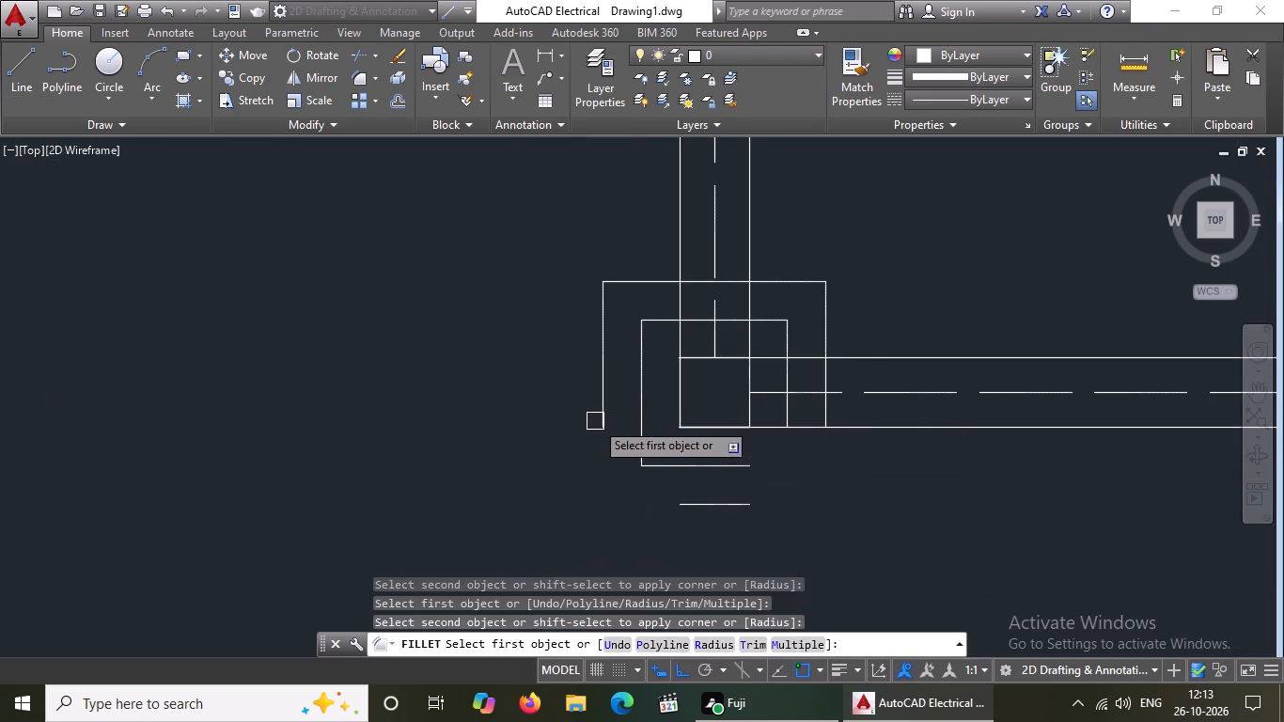
left_click(599, 418)
left_click(711, 510)
left_click_drag(709, 472, 718, 468)
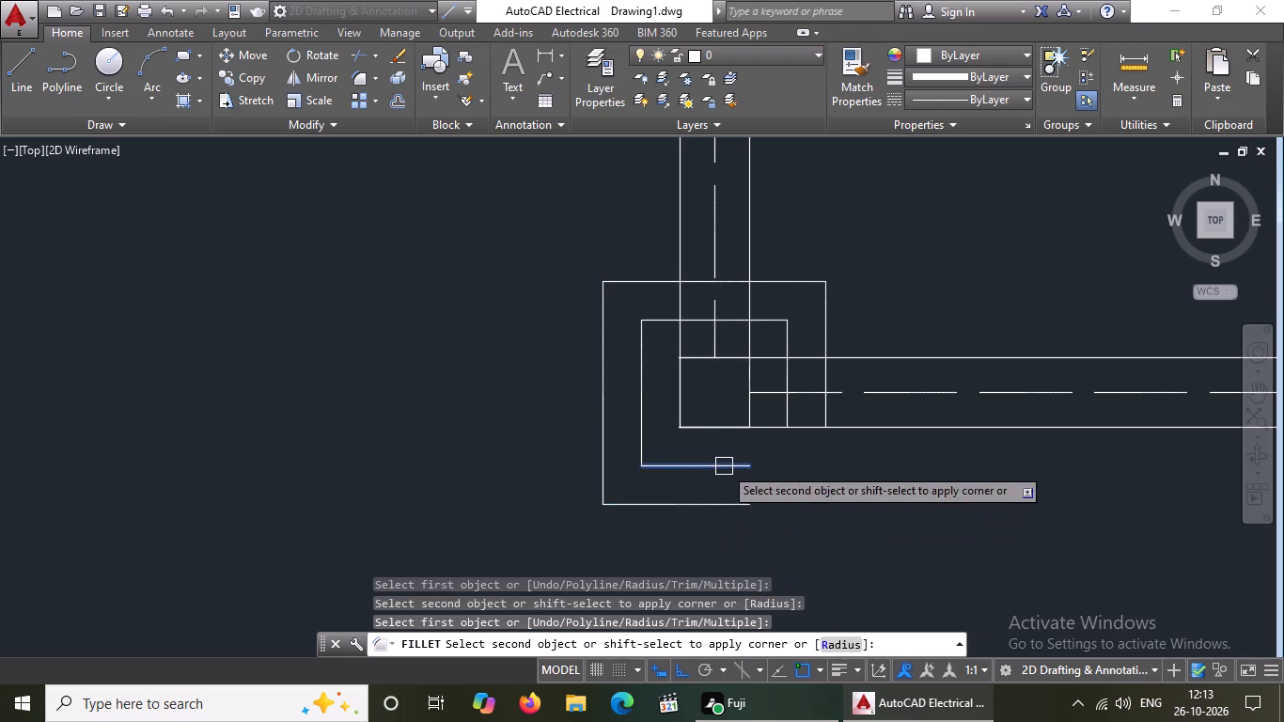
left_click(789, 411)
left_click(733, 507)
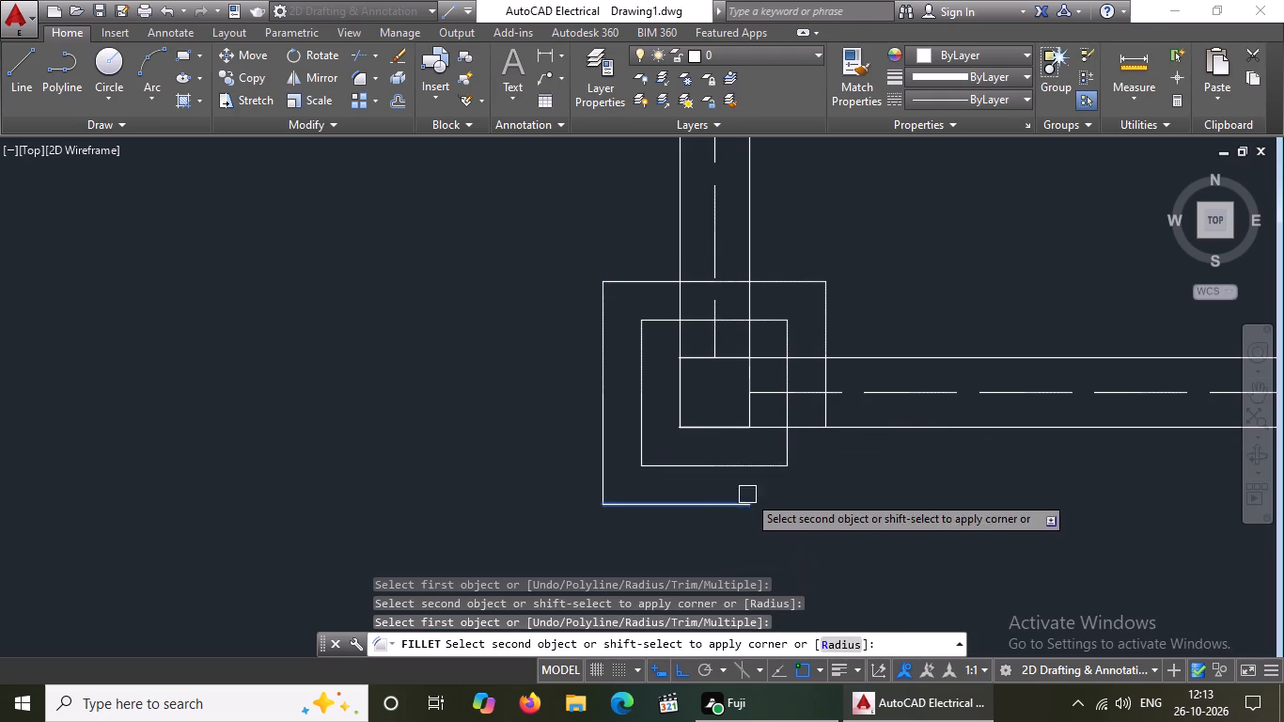
left_click(827, 419)
Fillet the upper-left and upper-right corners of both offset outlines around the sixth row's second column square at radius 0.
scroll(790, 432, "down", 4)
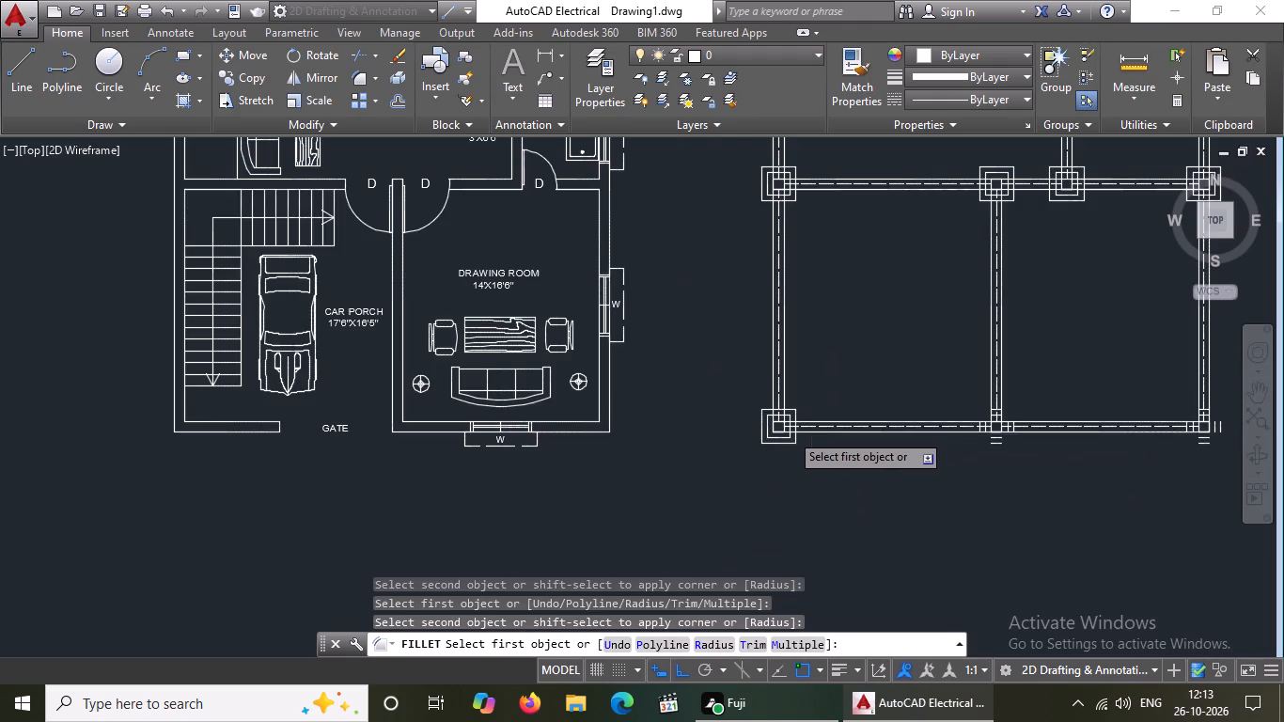
scroll(1014, 417, "up", 6)
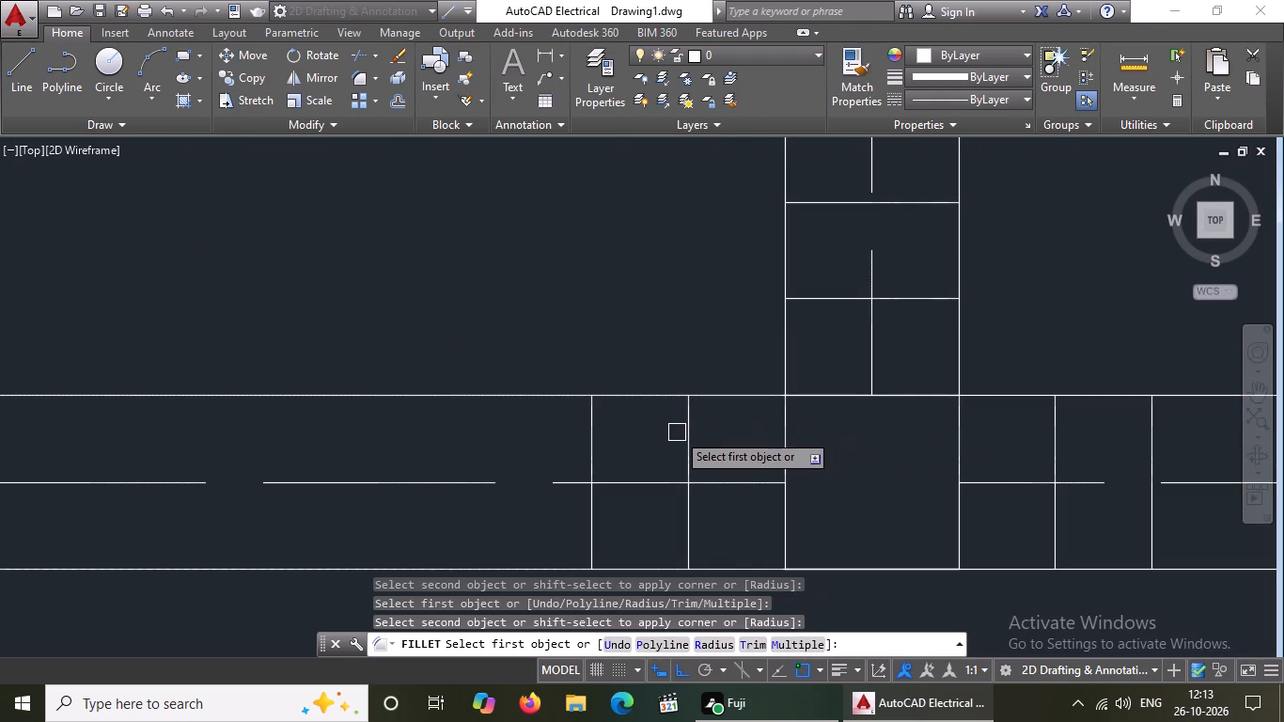
left_click(688, 424)
left_click(830, 298)
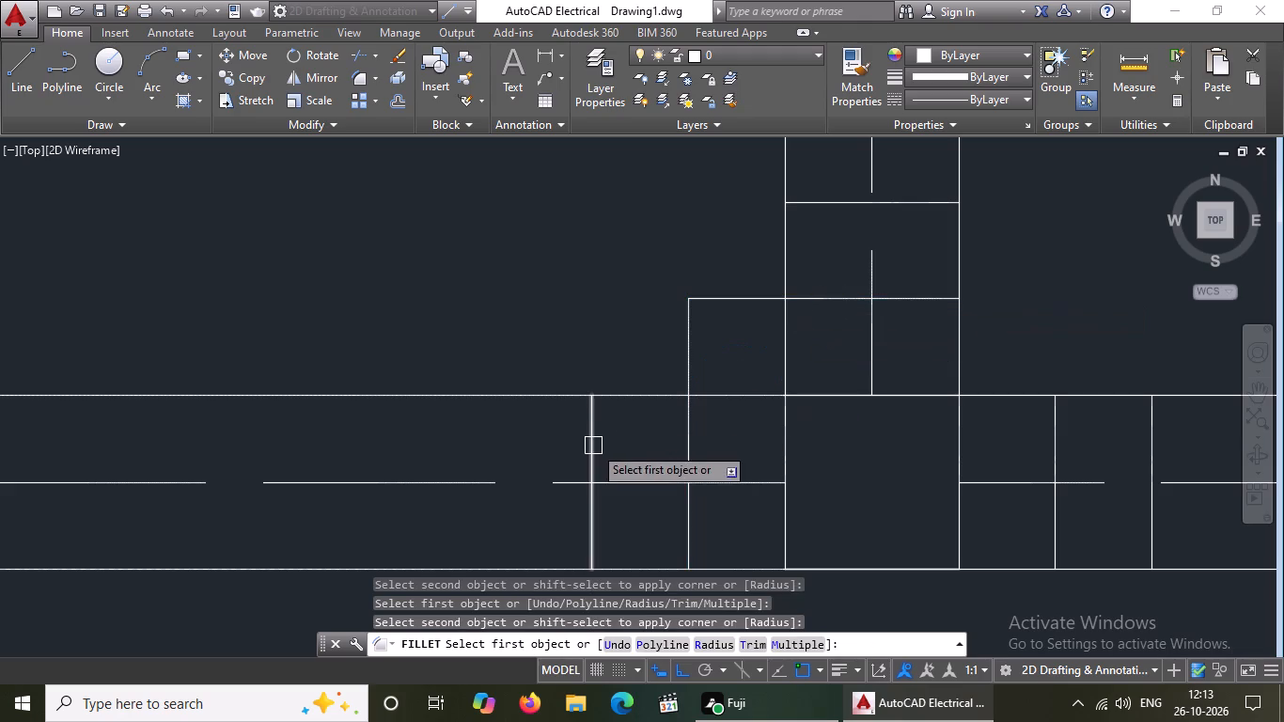
left_click_drag(591, 446, 595, 436)
left_click(824, 201)
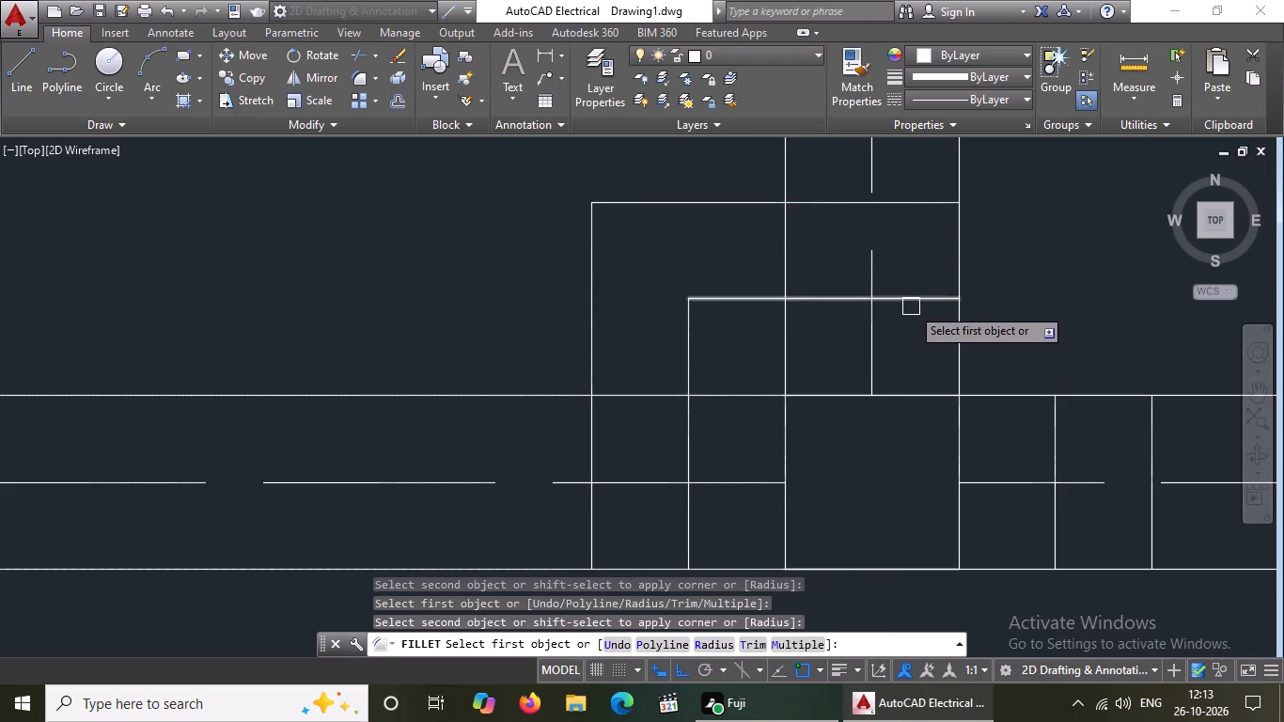
left_click(911, 306)
left_click_drag(1060, 432, 1060, 414)
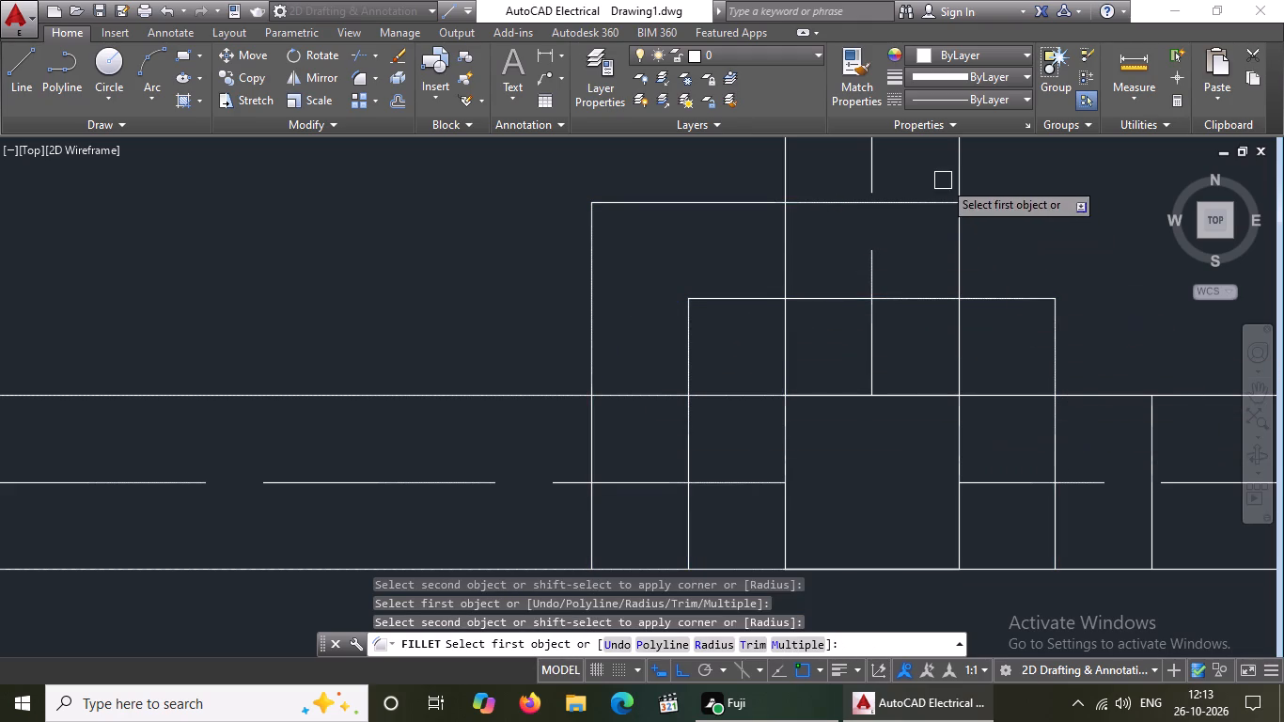
left_click_drag(932, 198, 943, 208)
left_click(1146, 451)
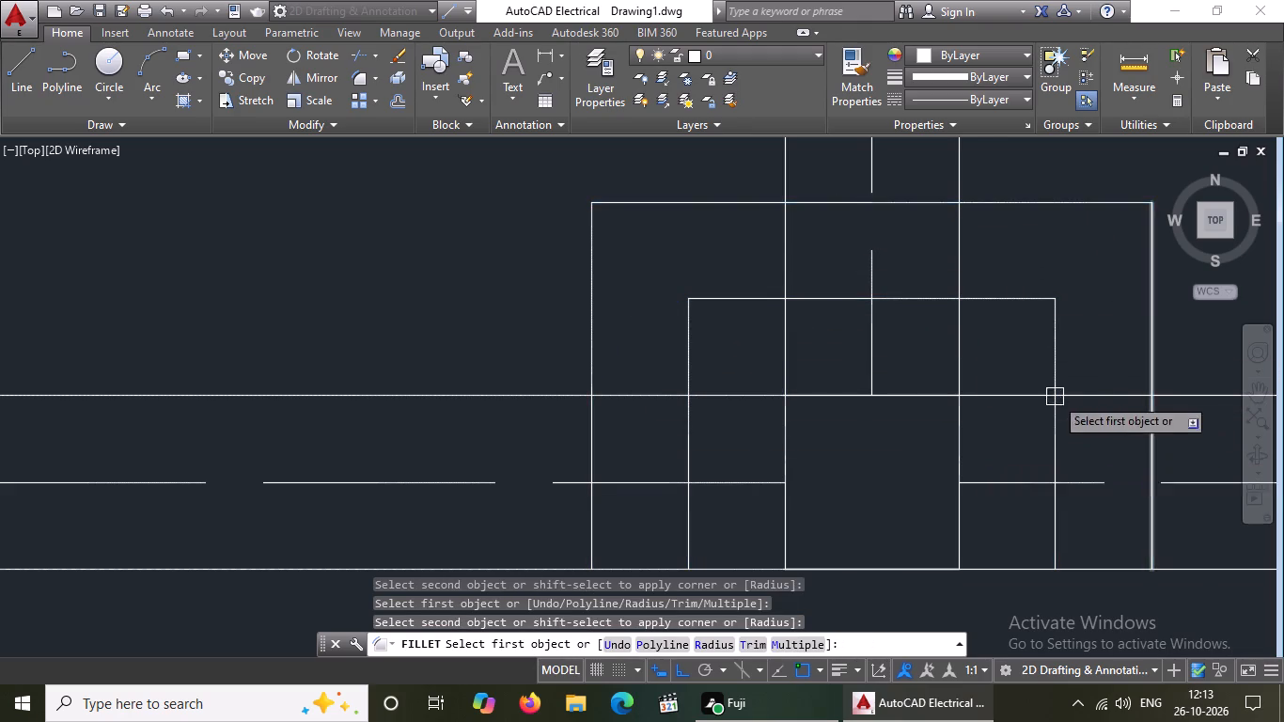
Fillet the lower-left and lower-right corners of both offset outlines around the sixth row's second column square at radius 0.
scroll(1048, 396, "down", 3)
scroll(1038, 447, "up", 3)
left_click(697, 399)
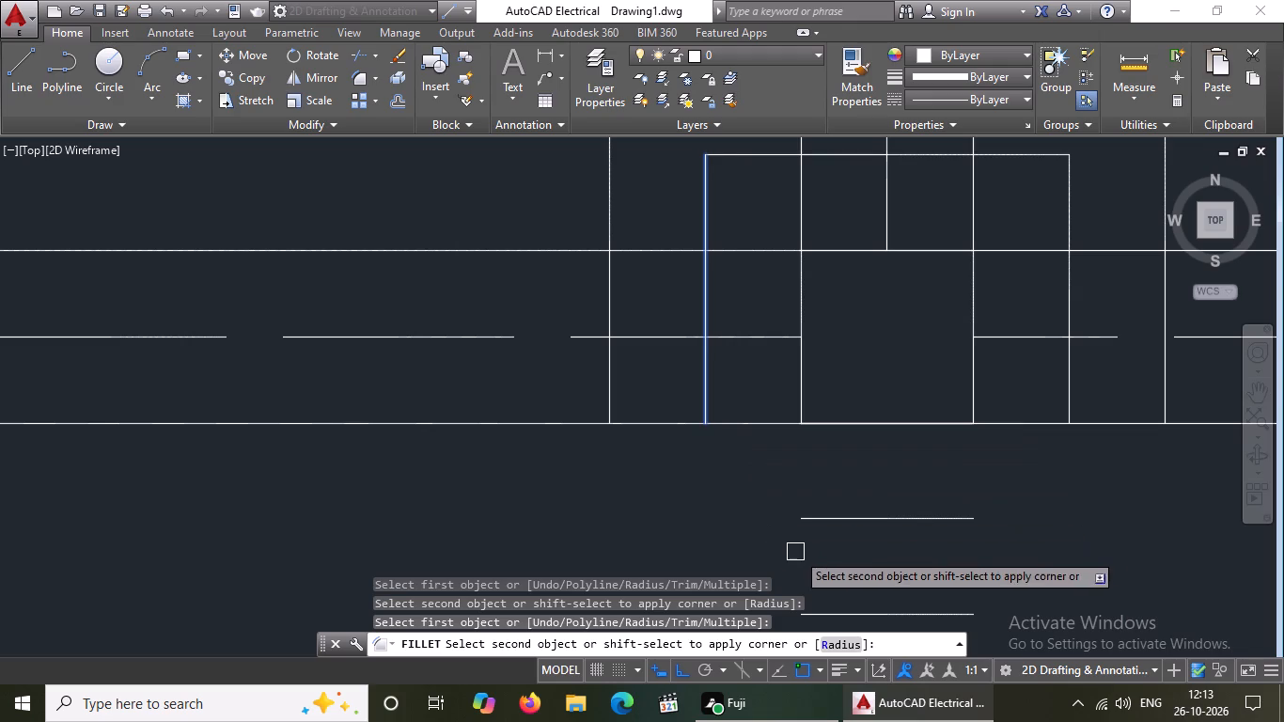
left_click(830, 518)
left_click(609, 382)
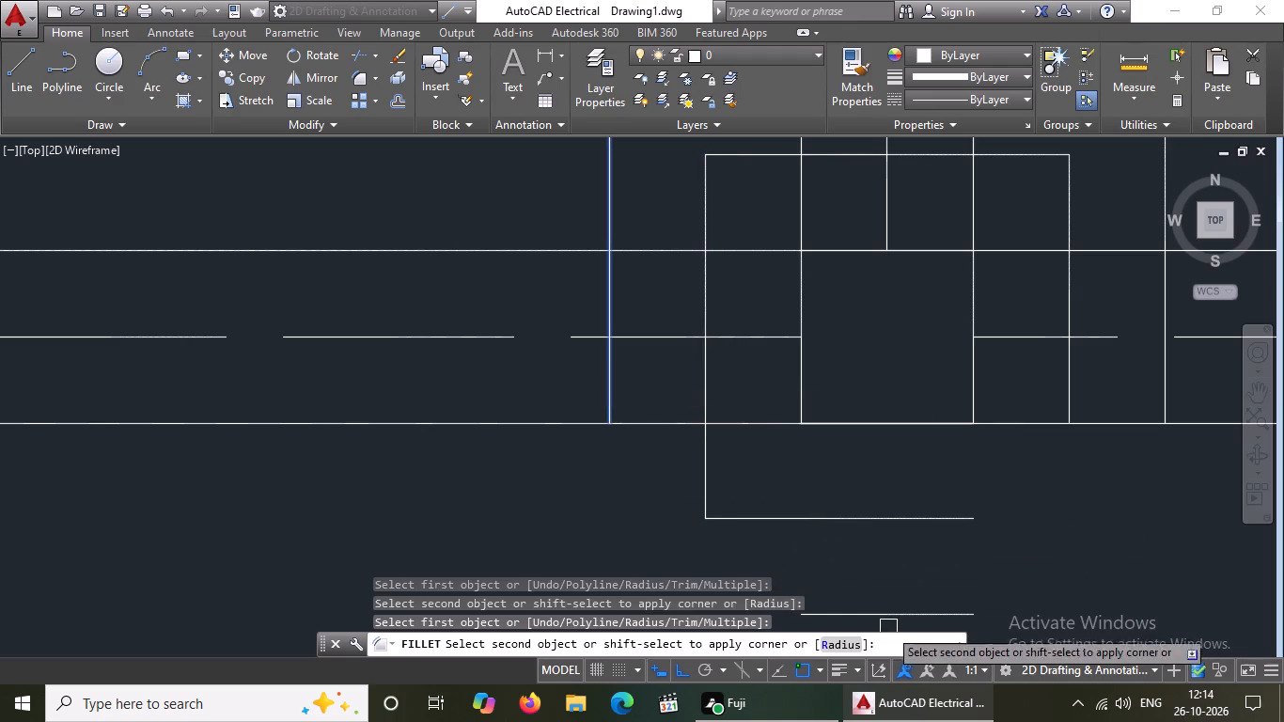
left_click(873, 609)
scroll(898, 551, "down", 2)
left_click(931, 541)
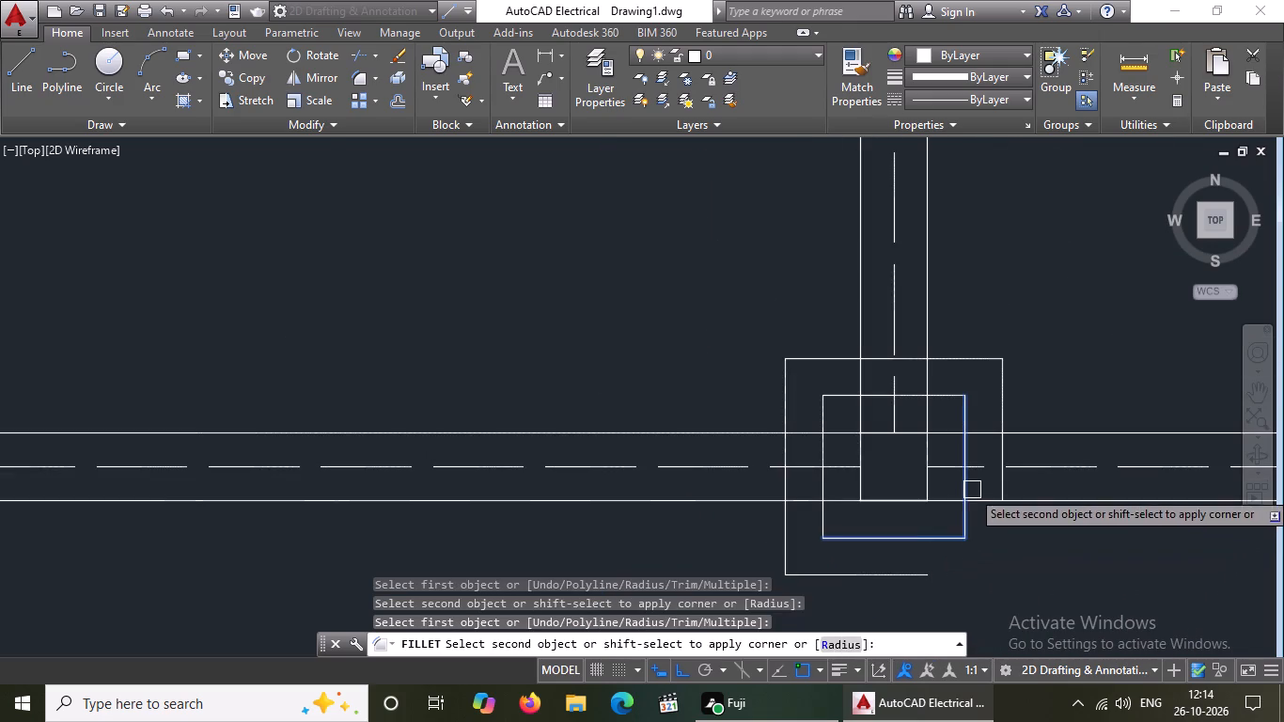
left_click(964, 490)
left_click_drag(916, 575, 929, 570)
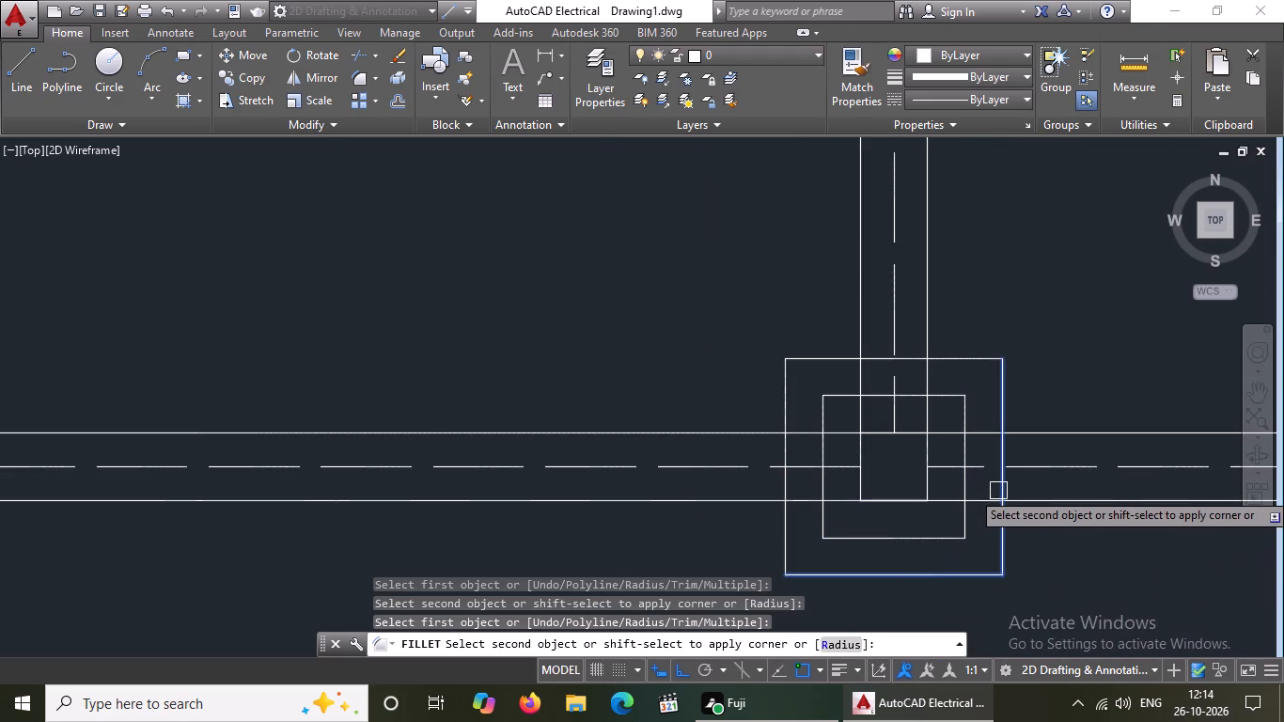
left_click(999, 490)
Fillet the upper-left and upper-right corners of both offset outlines around the sixth row's third column square at radius 0.
scroll(816, 480, "down", 5)
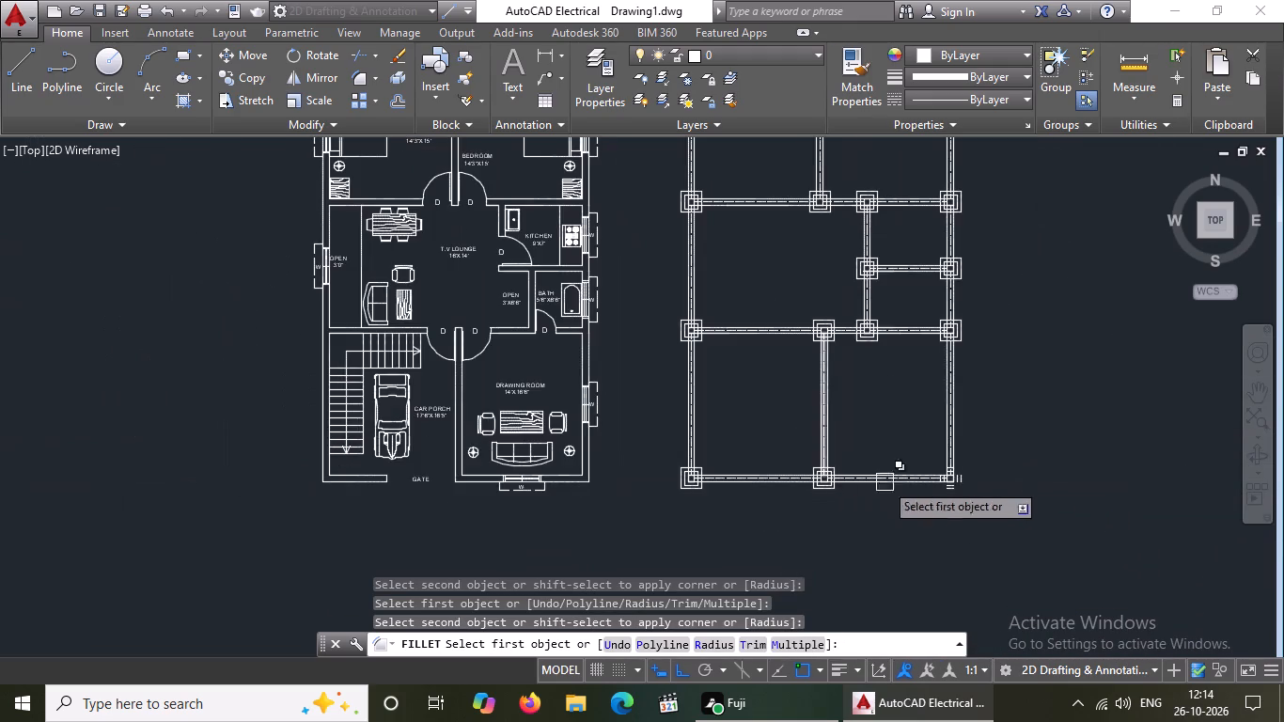
scroll(949, 486, "up", 6)
left_click(927, 429)
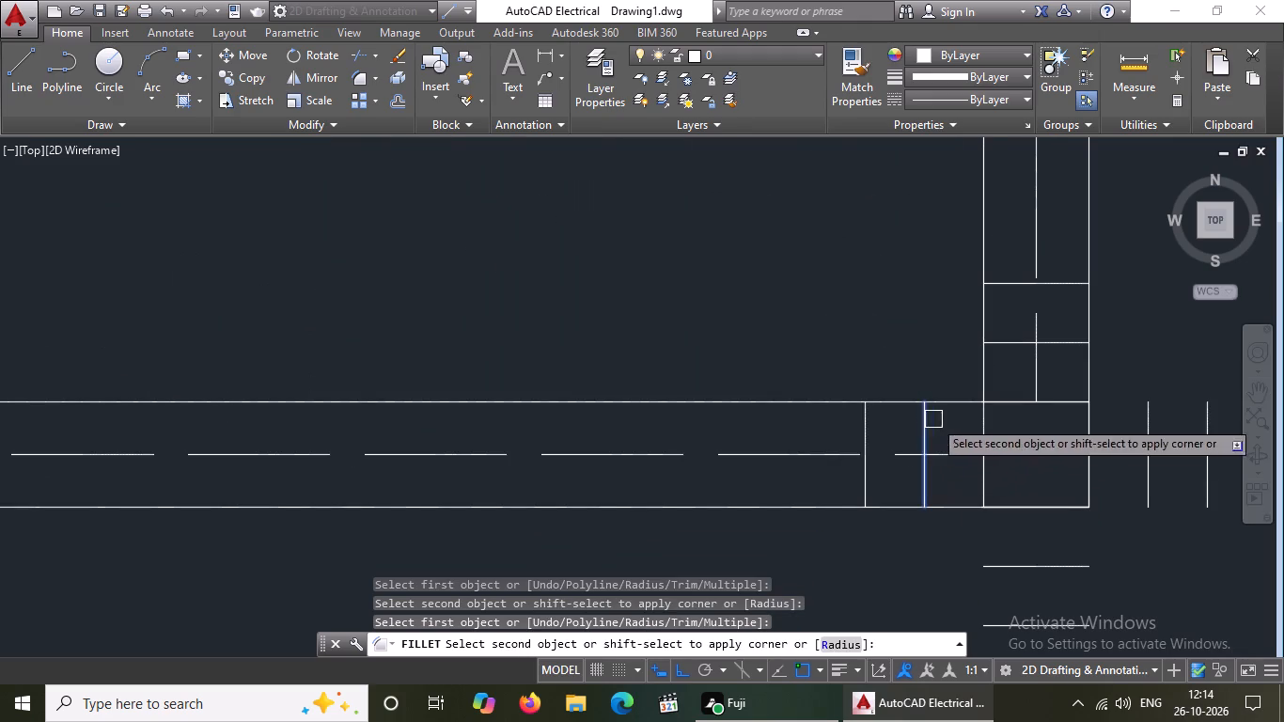
left_click(1005, 340)
left_click_drag(867, 426, 869, 417)
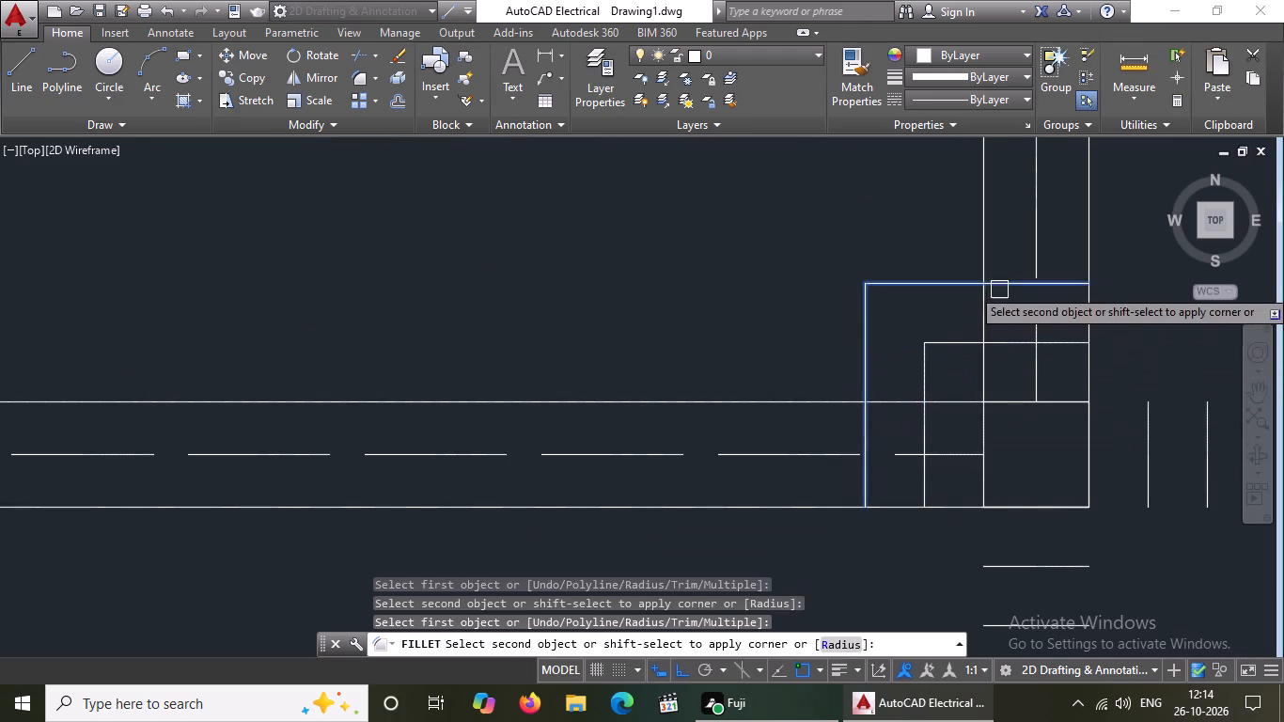
left_click(1002, 283)
left_click(1069, 349)
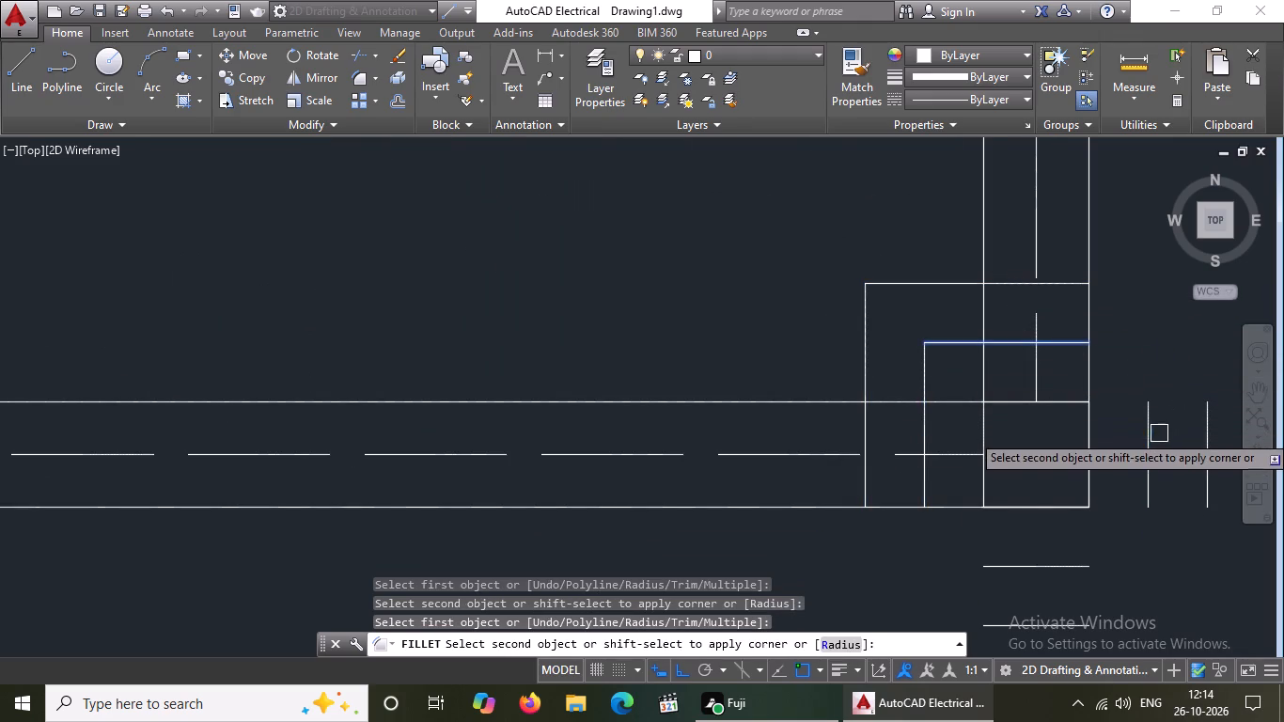
left_click(1156, 434)
left_click(1075, 282)
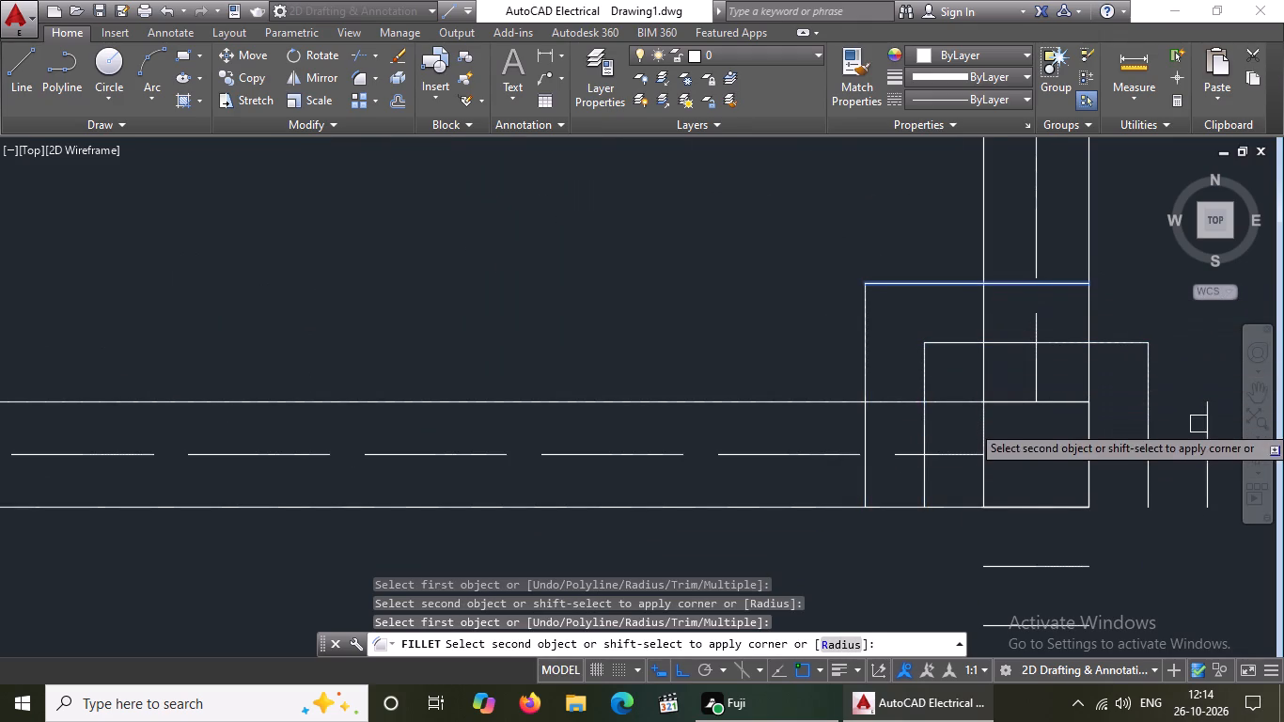
left_click(1207, 421)
Fillet the lower-left and lower-right corners of both offset outlines around the sixth row's third column square at radius 0.
left_click(918, 477)
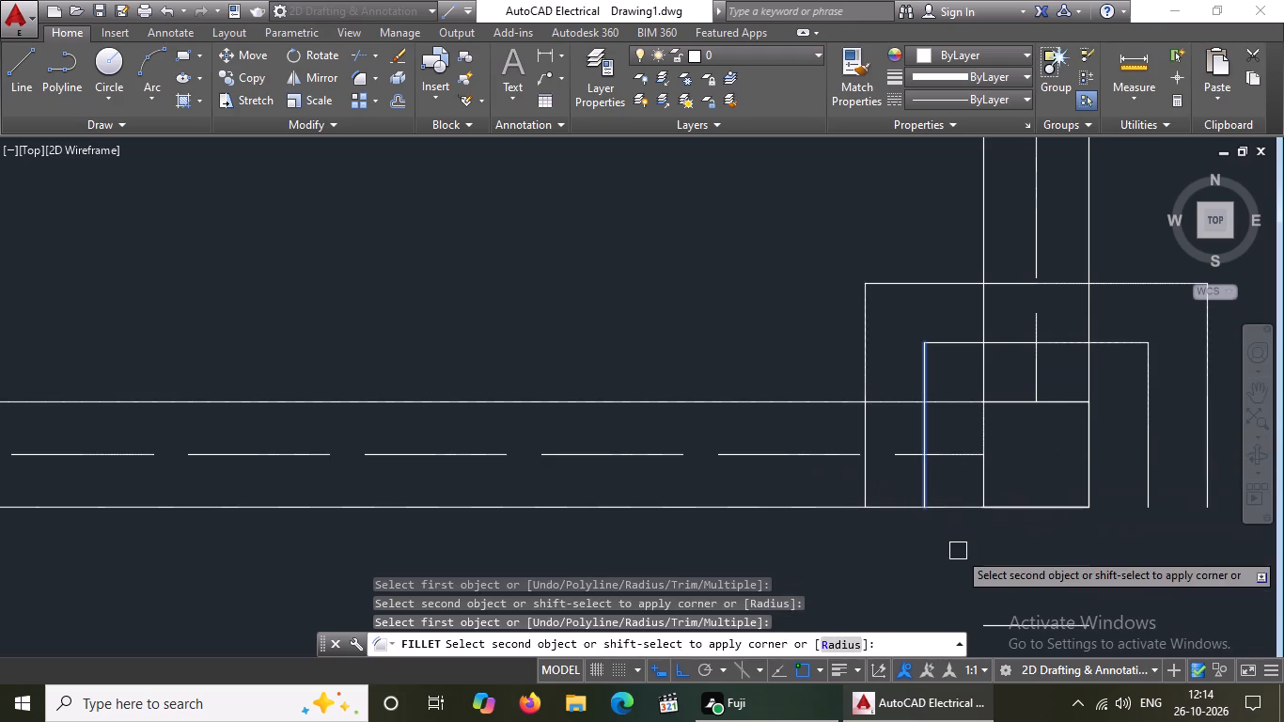
left_click(994, 567)
left_click(862, 482)
scroll(868, 487, "down", 1)
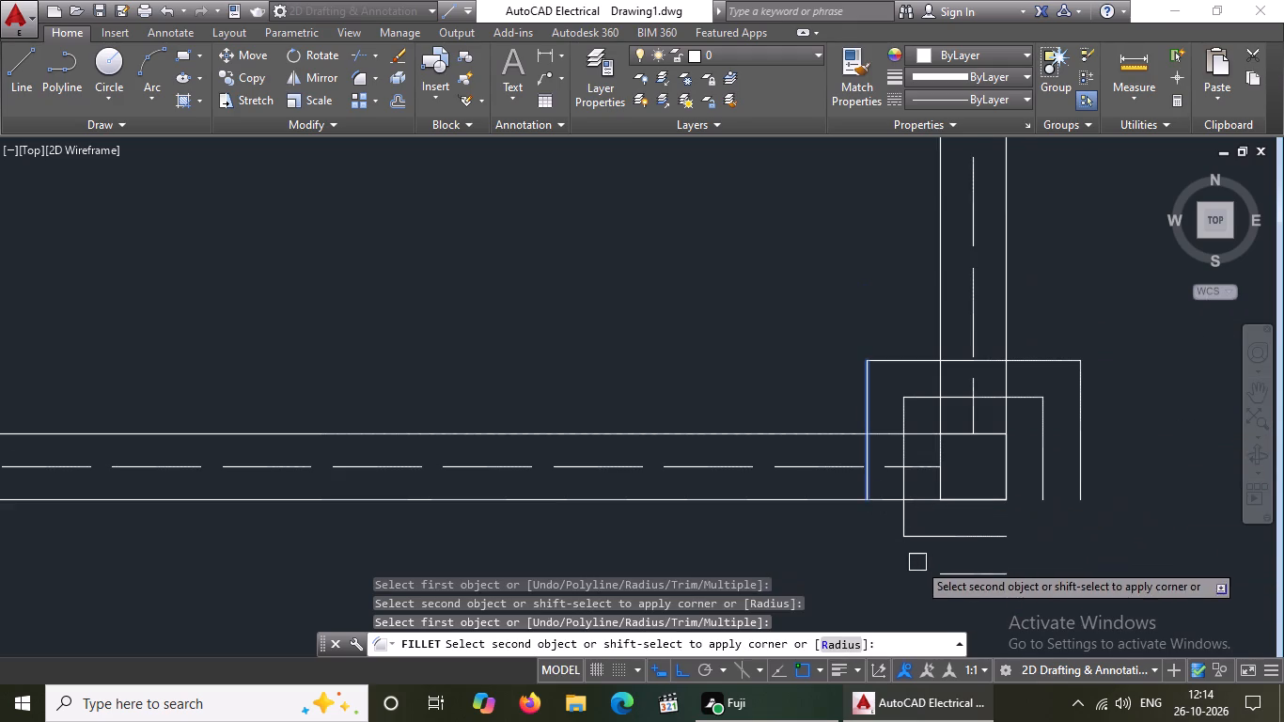
left_click(946, 577)
left_click(976, 532)
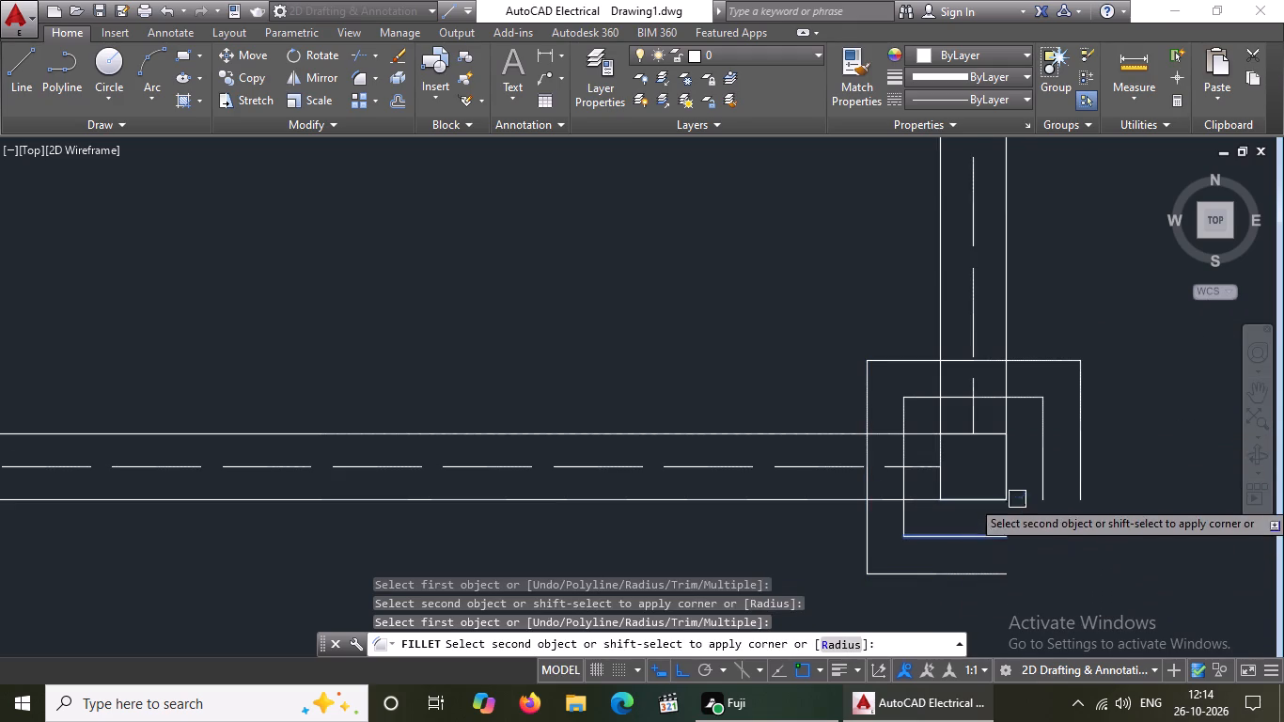
left_click(1043, 479)
left_click(987, 573)
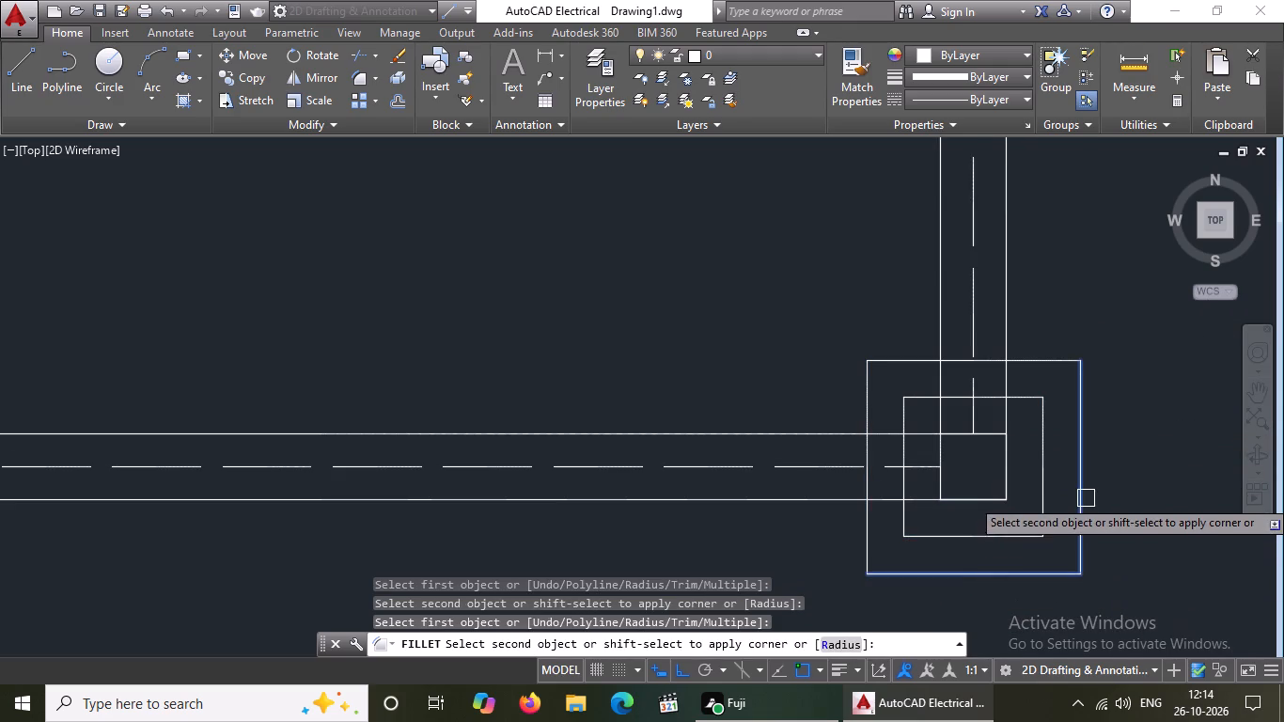
left_click(1086, 497)
scroll(951, 491, "down", 4)
key("Escape")
key("Escape")
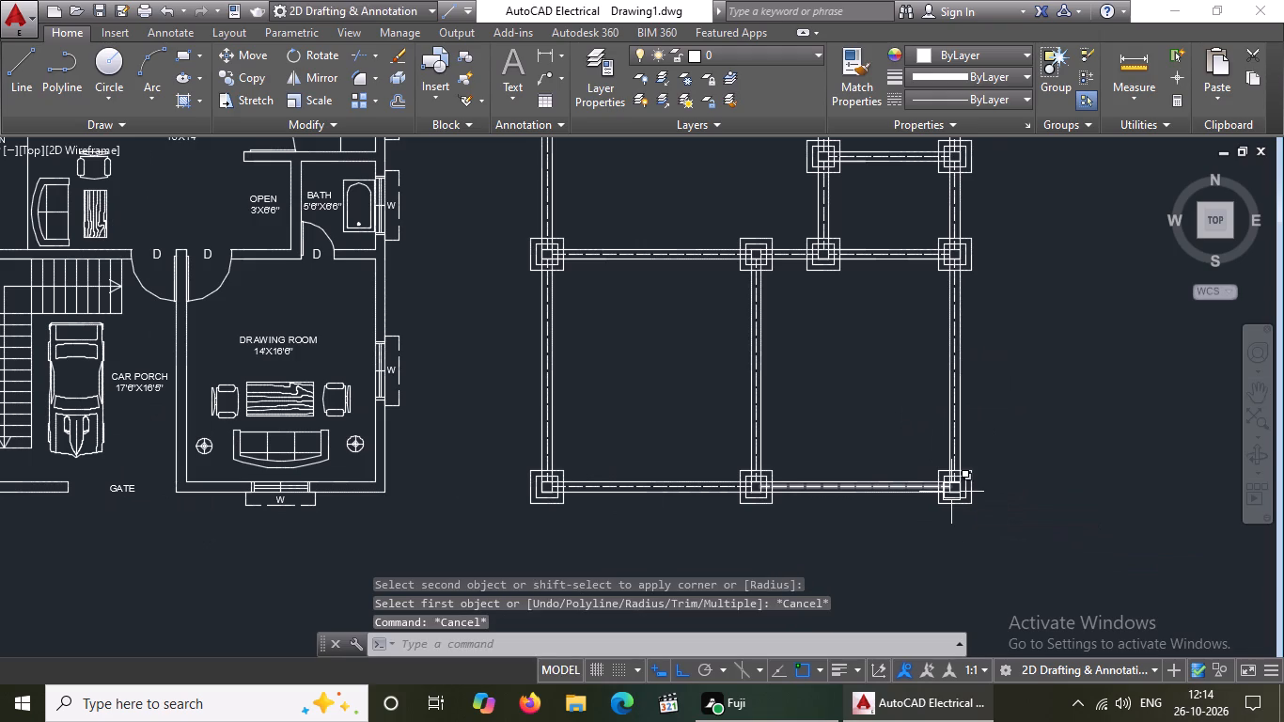
With Ortho off, draw a diagonal line joining the upper-left corners of the inner outline and the column square at the sixth row's third column.
key("l")
key("Return")
scroll(945, 503, "up", 1)
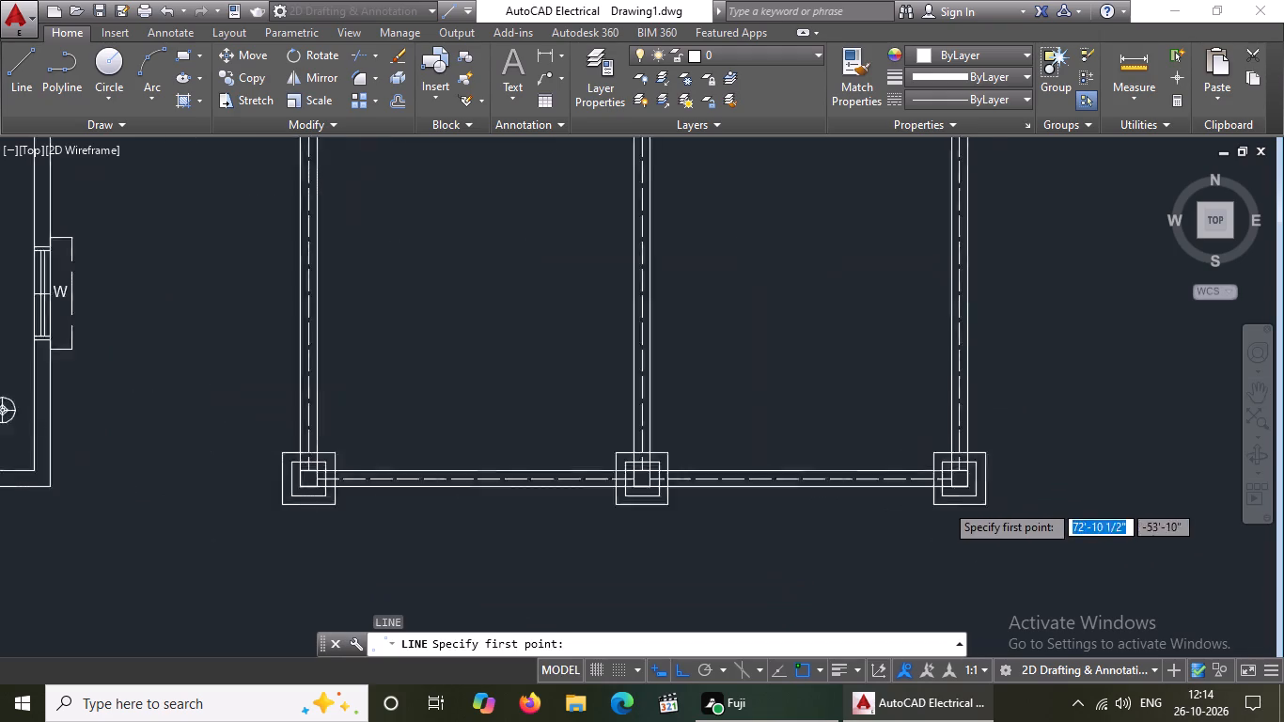
scroll(945, 503, "up", 4)
left_click_drag(875, 319, 879, 324)
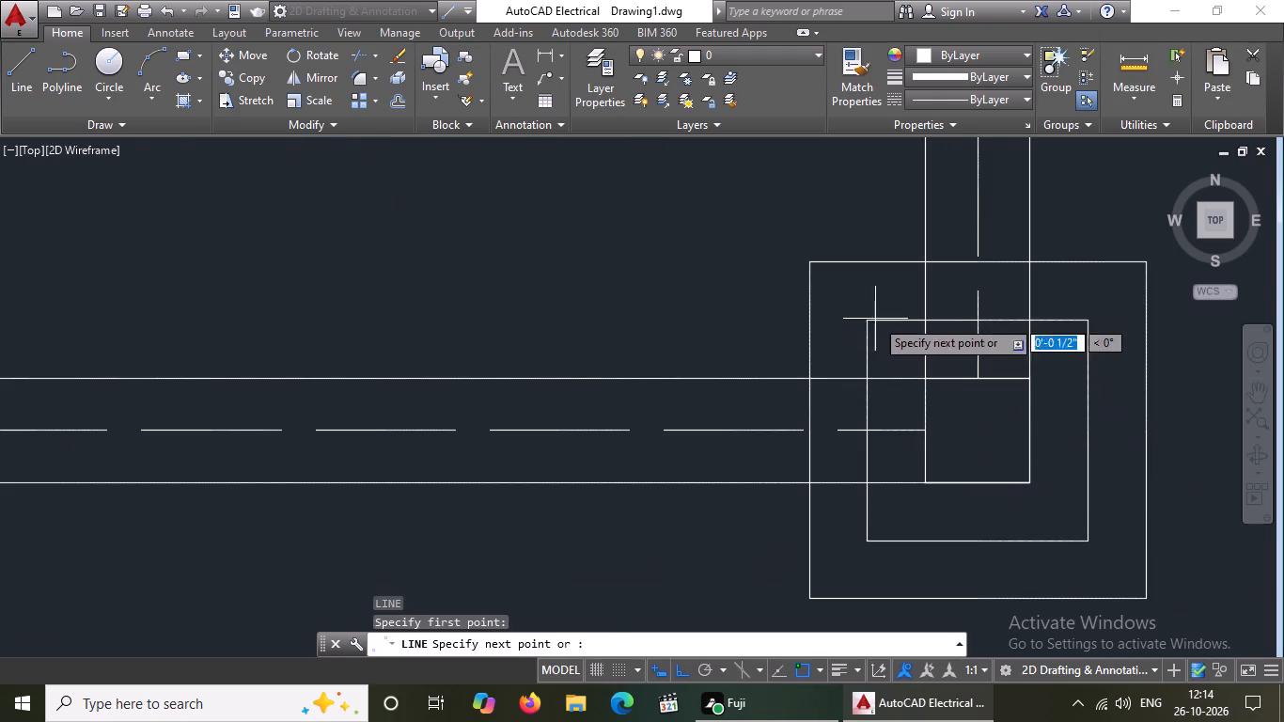
left_click_drag(879, 324, 885, 336)
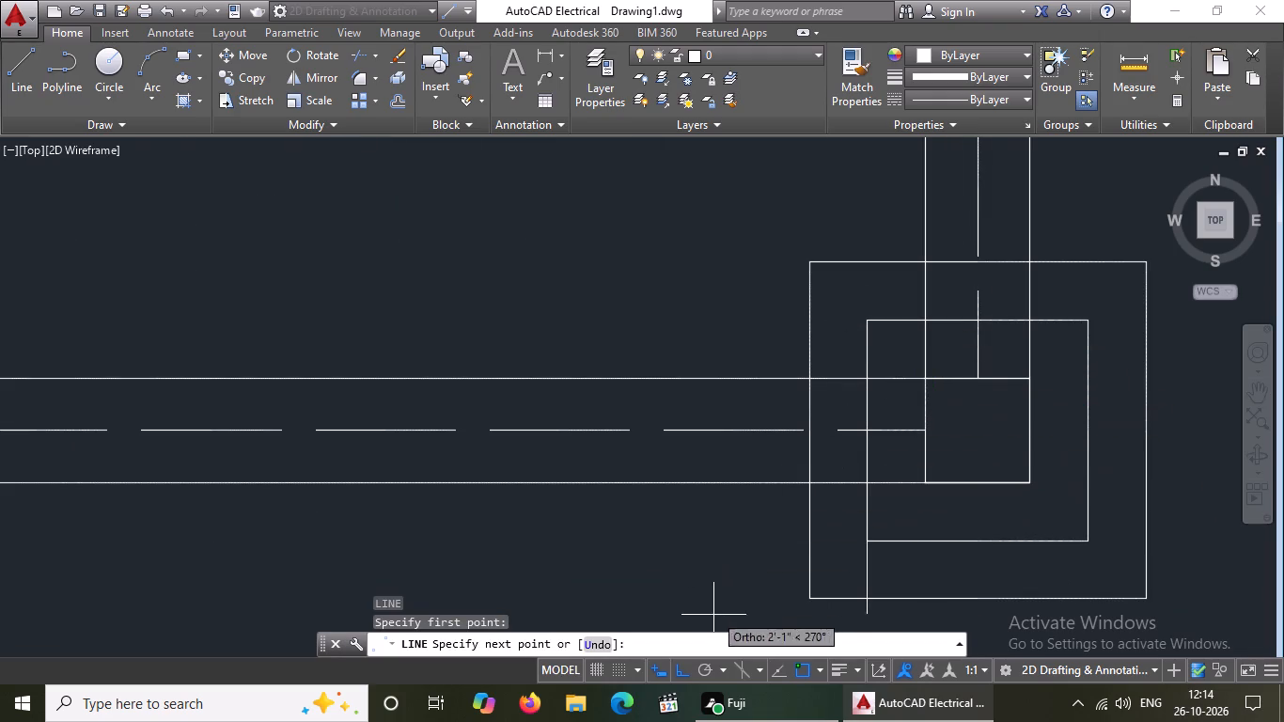
left_click(677, 669)
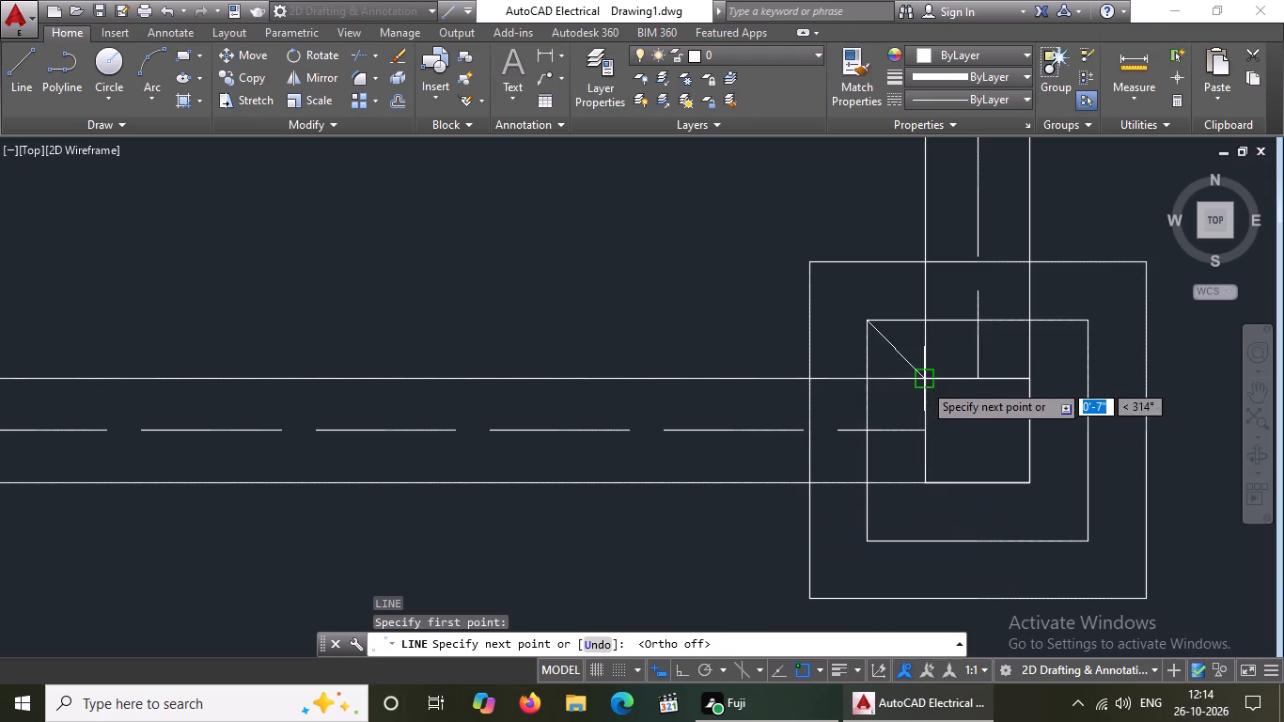
left_click_drag(924, 384, 930, 395)
key("Return")
Draw a diagonal line from the same column square's upper-right corner to the inner outline's upper-right corner.
key("l")
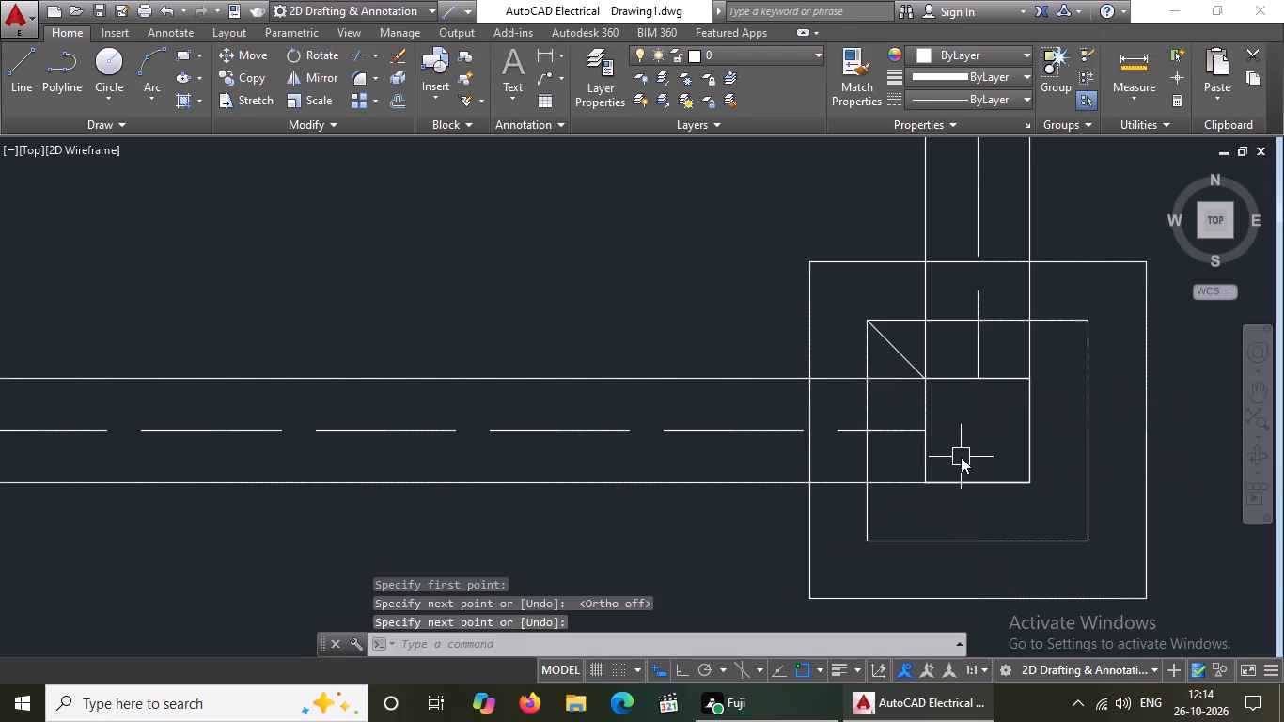
key("Return")
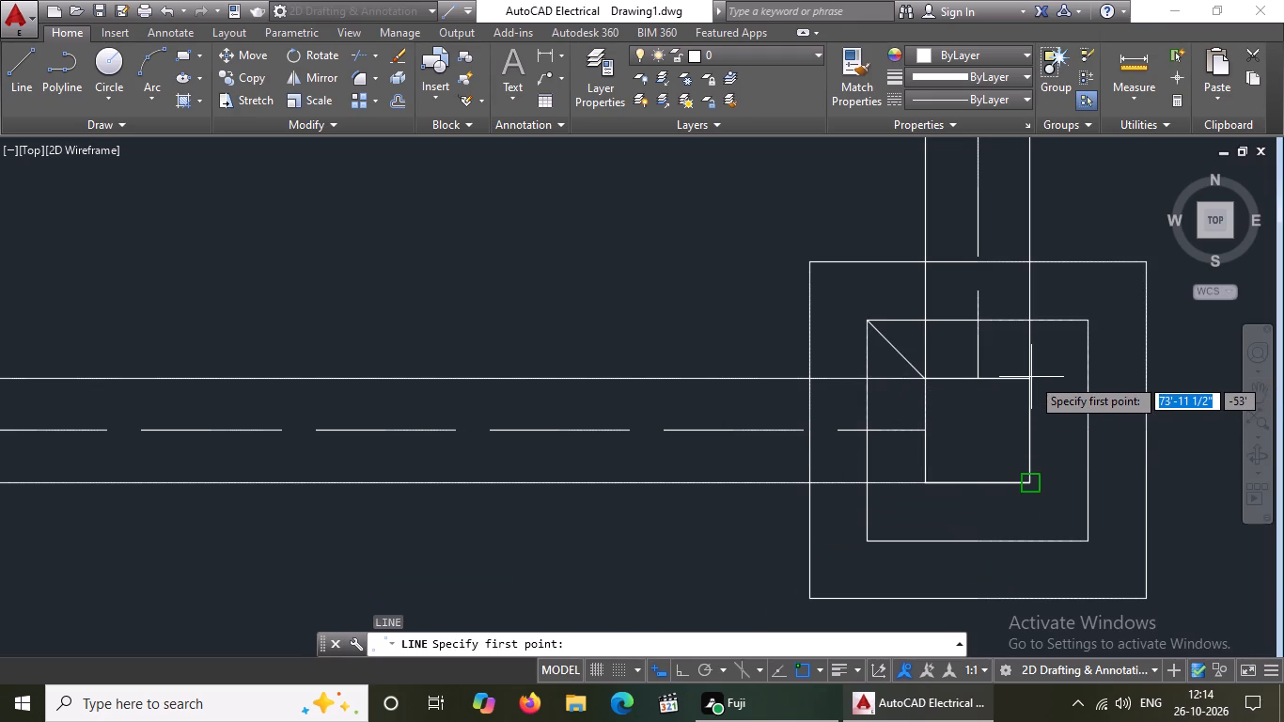
left_click(1027, 379)
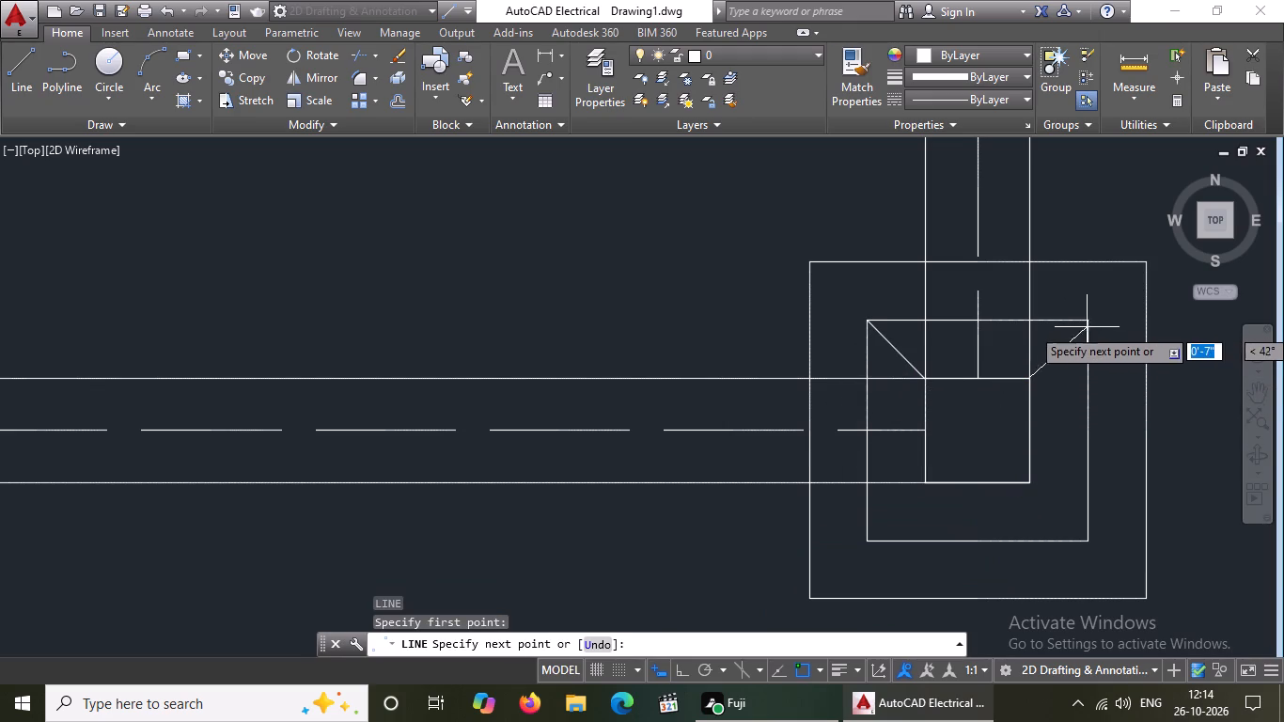
left_click(1088, 322)
key("Return")
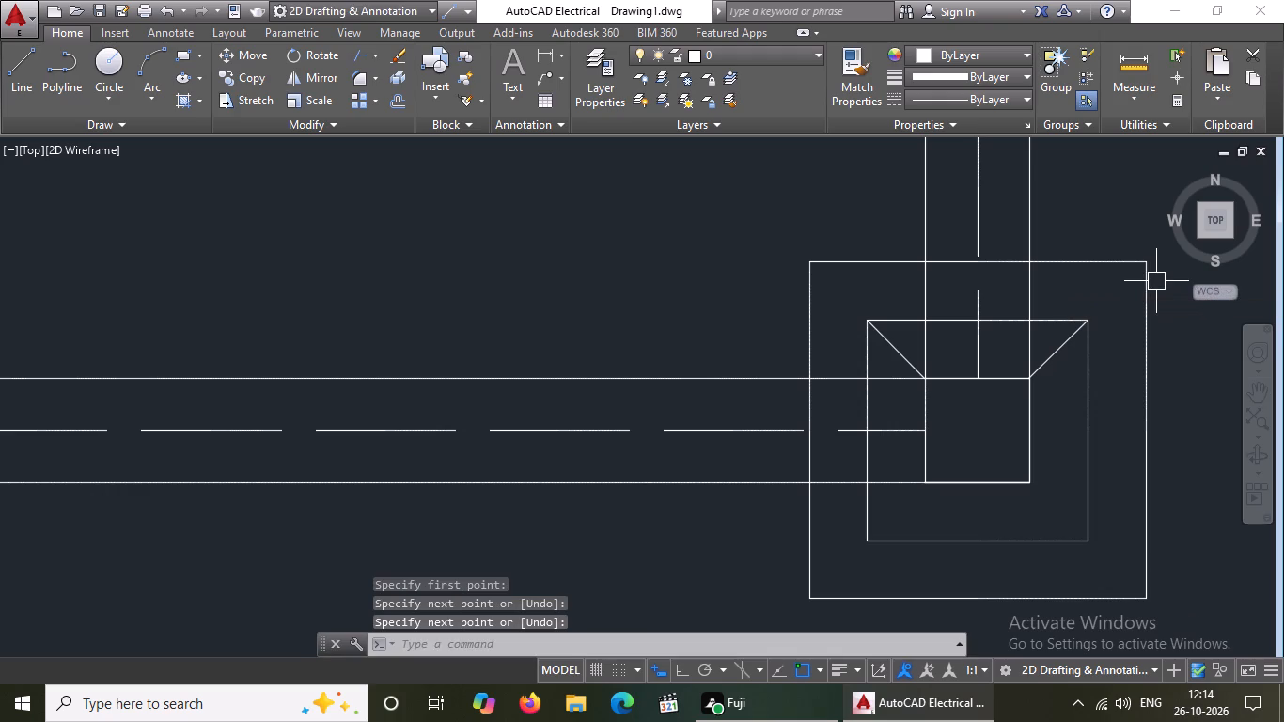
Draw diagonals joining the lower-left and lower-right corners of the column square and inner outline at the sixth row's third column.
key("l")
key("Return")
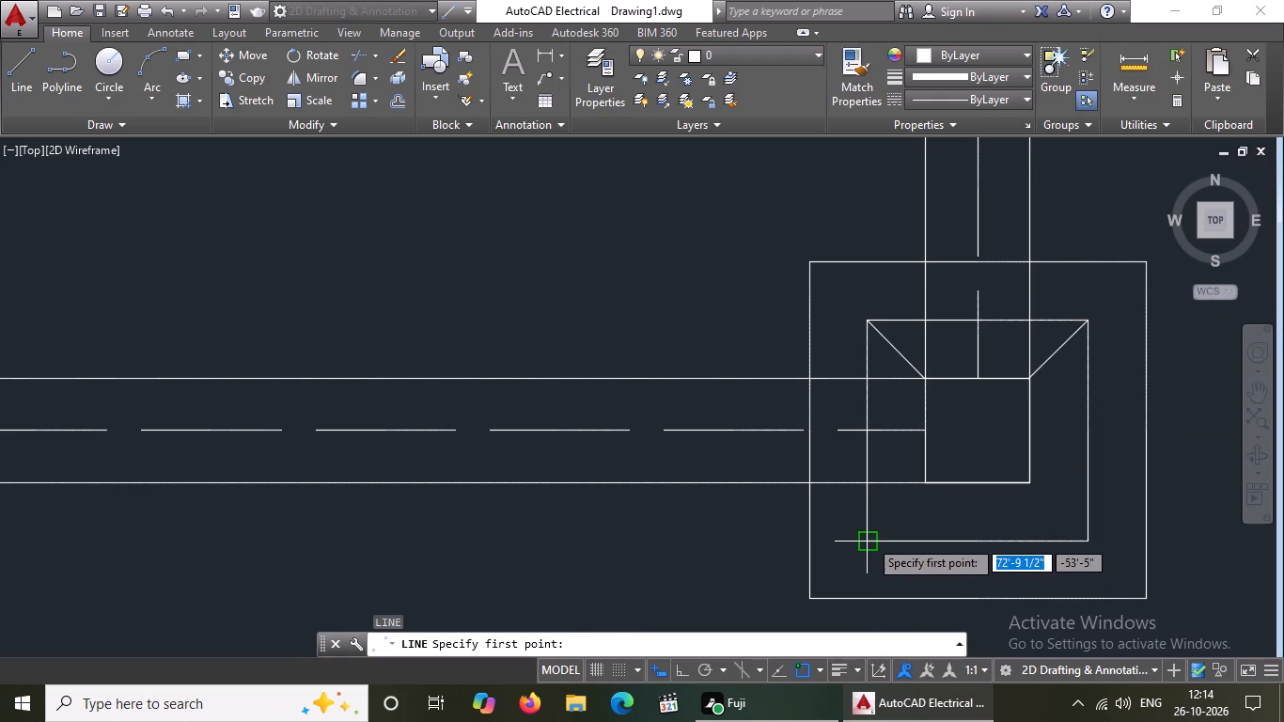
left_click_drag(869, 539, 872, 530)
left_click(926, 478)
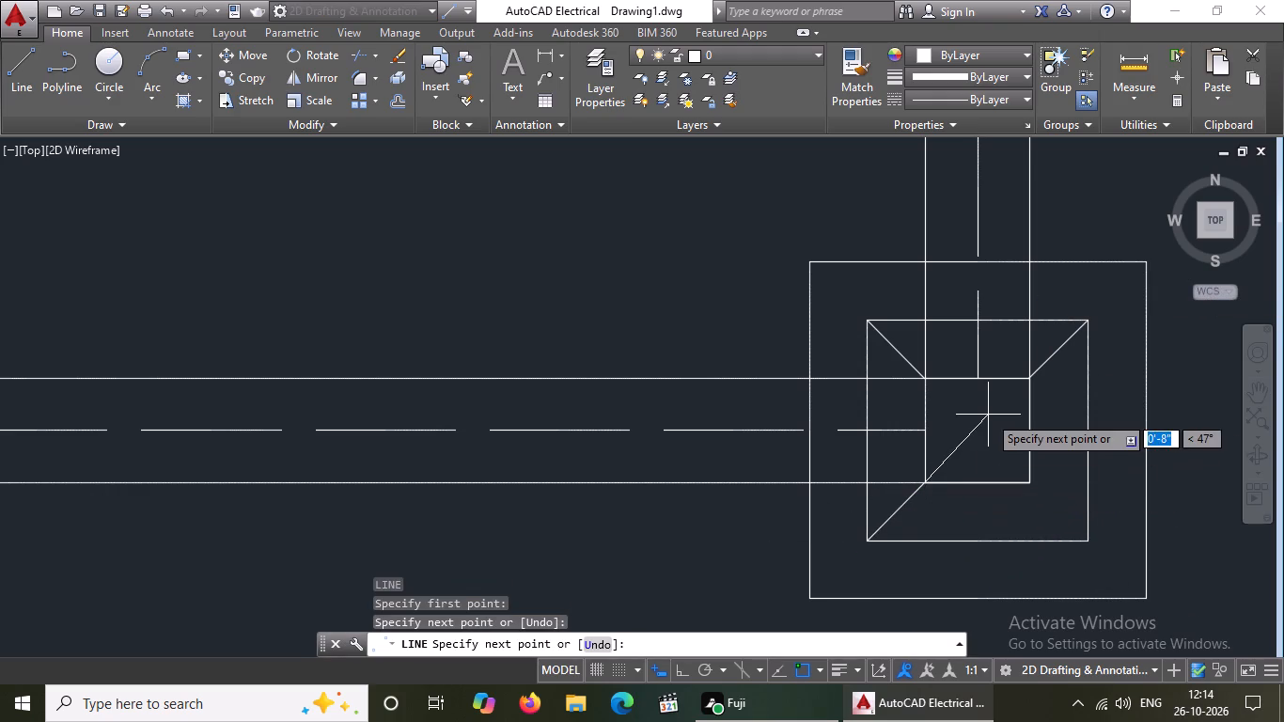
key("Return")
key("l")
key("Return")
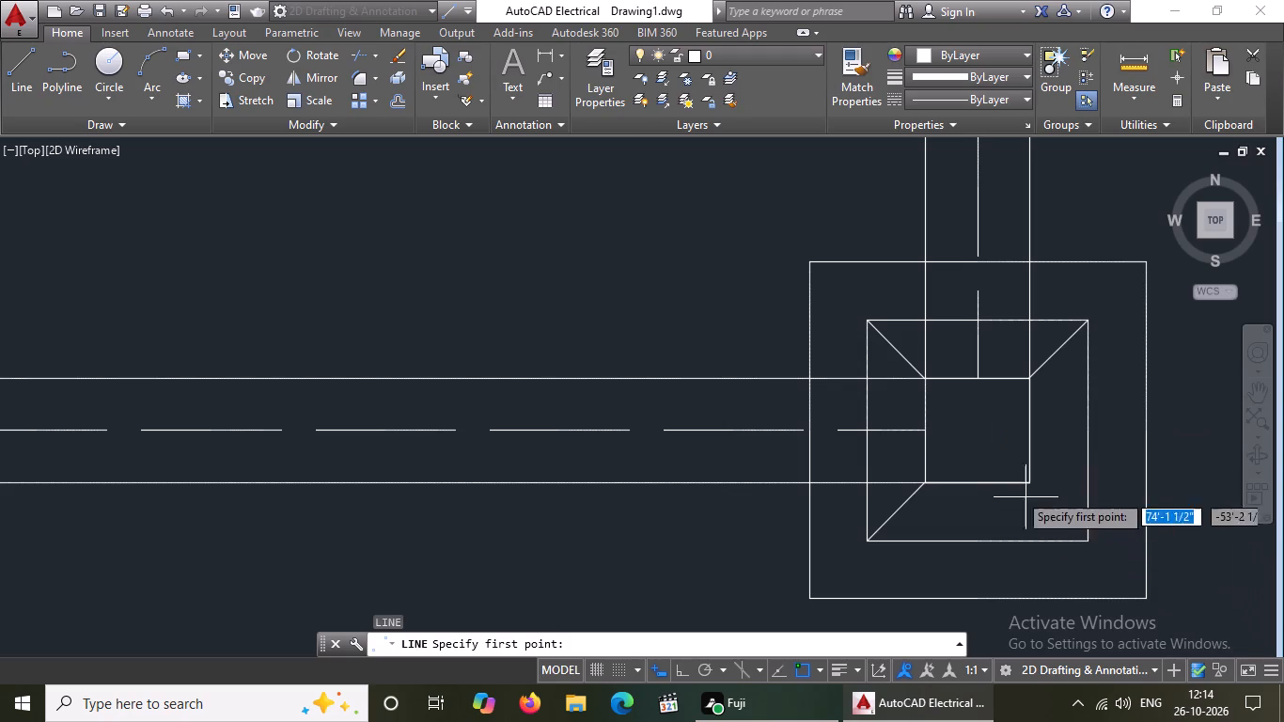
left_click(1027, 480)
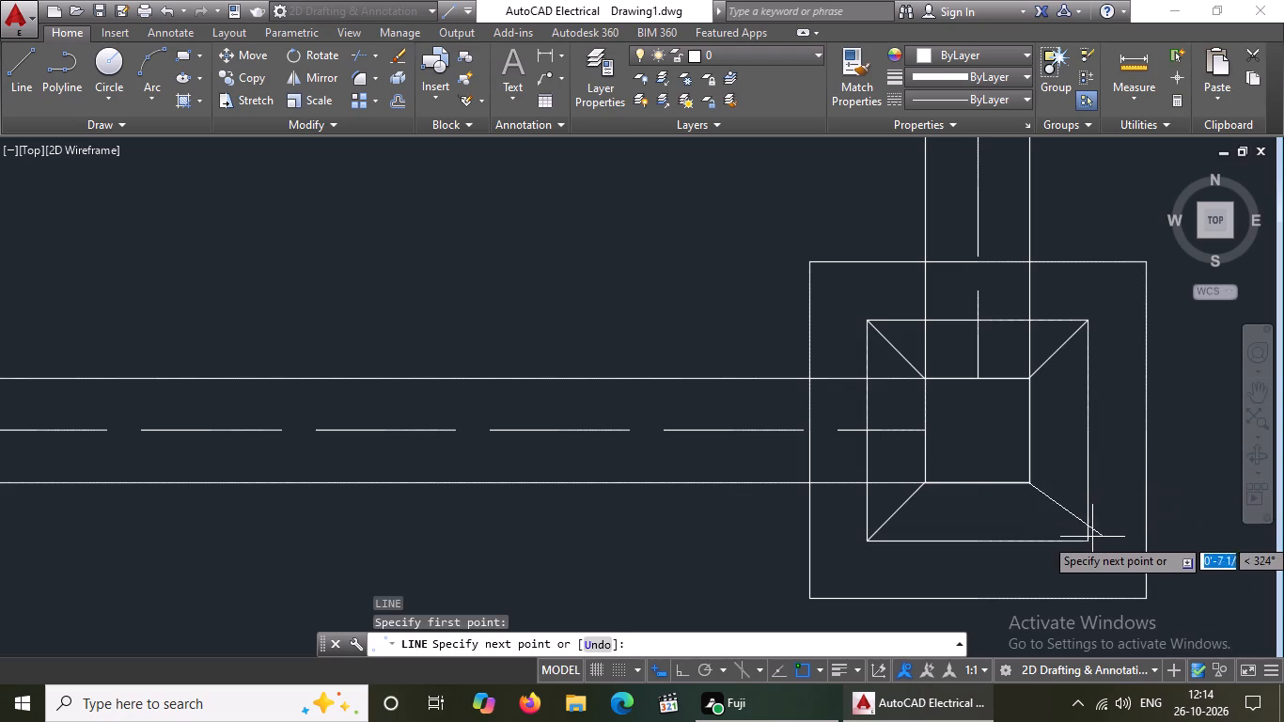
left_click_drag(1087, 541, 1090, 551)
scroll(1097, 553, "down", 4)
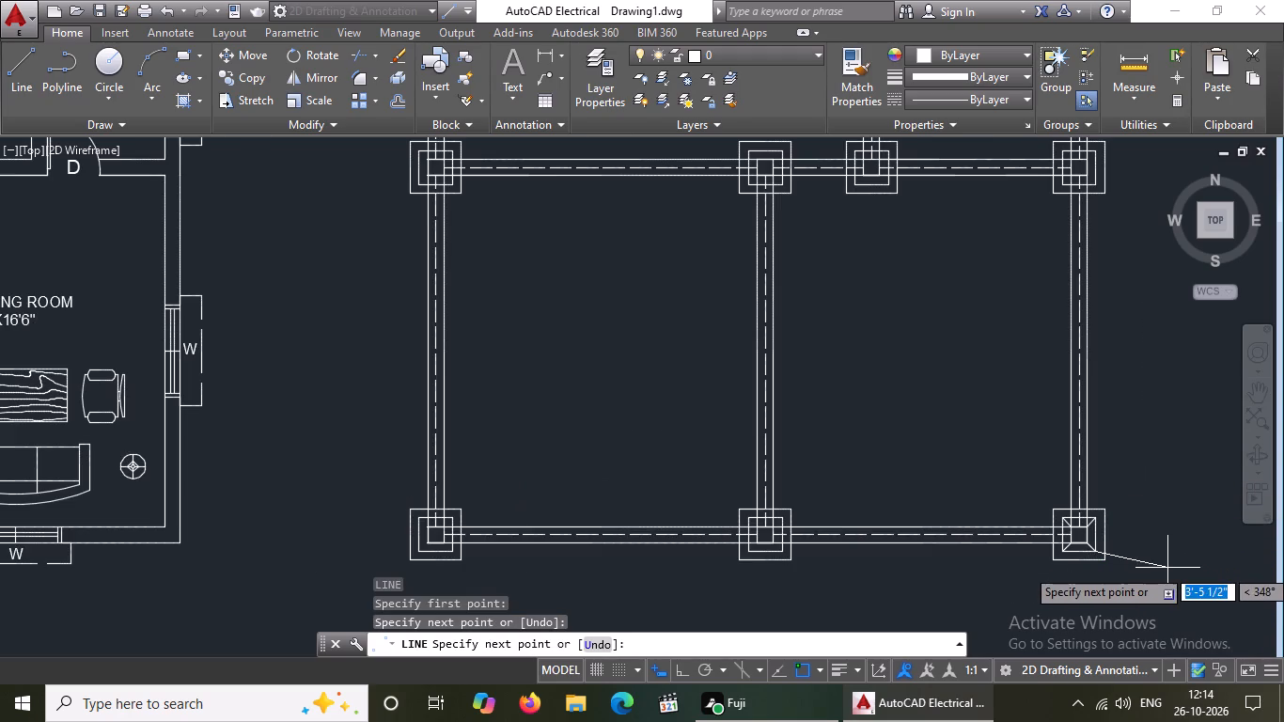
key("Return")
Draw a diagonal line from the upper-right corner of the sixth row's second column square to the inner outline's upper-right corner.
key("l")
key("Return")
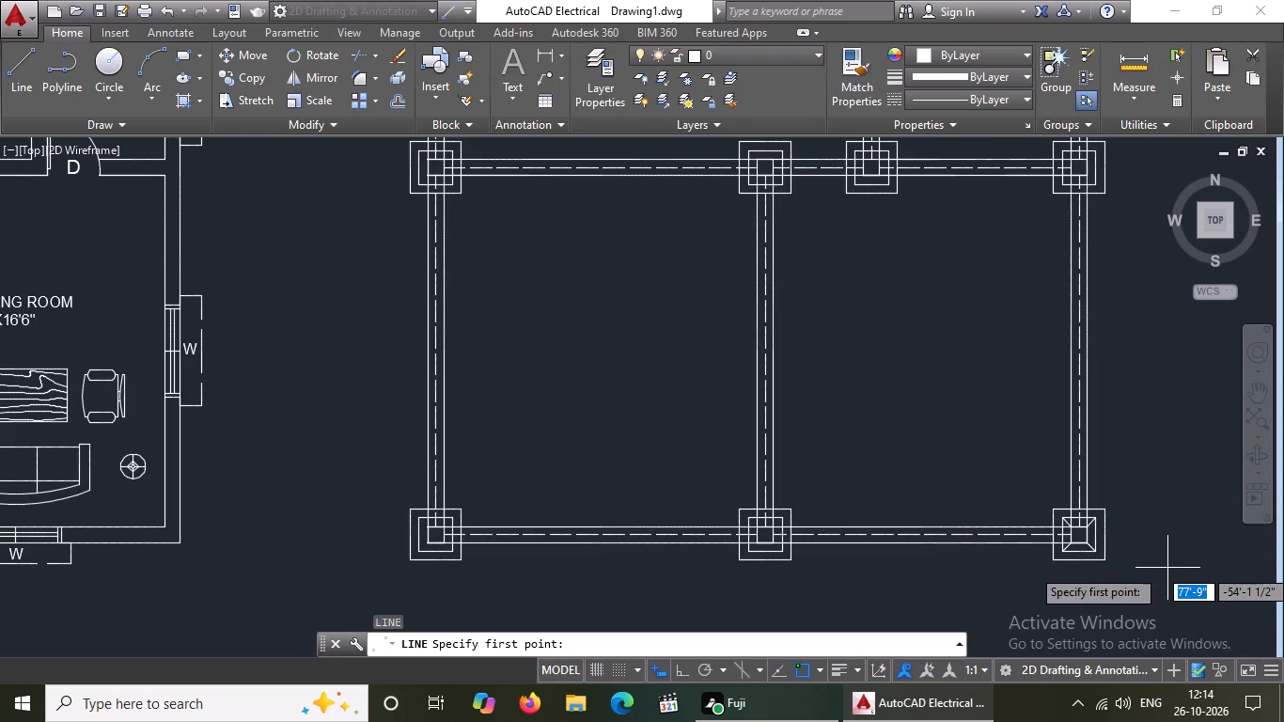
scroll(759, 516, "up", 3)
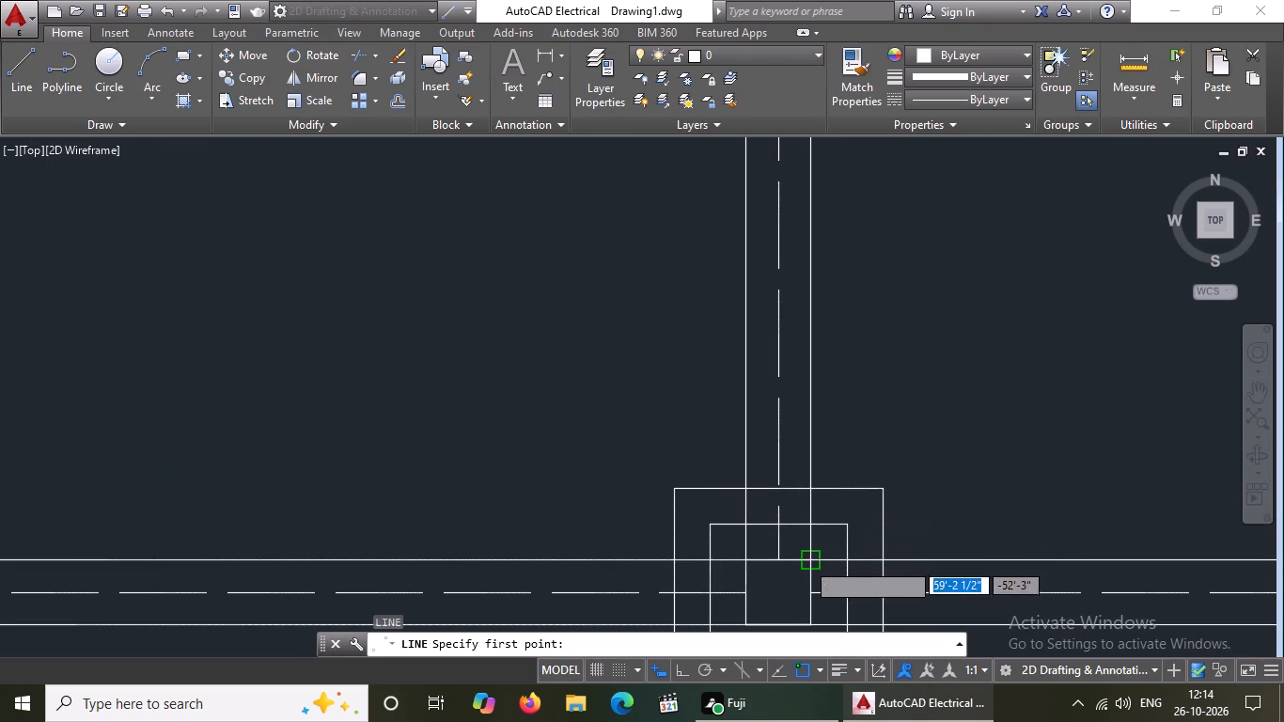
left_click_drag(807, 562, 821, 553)
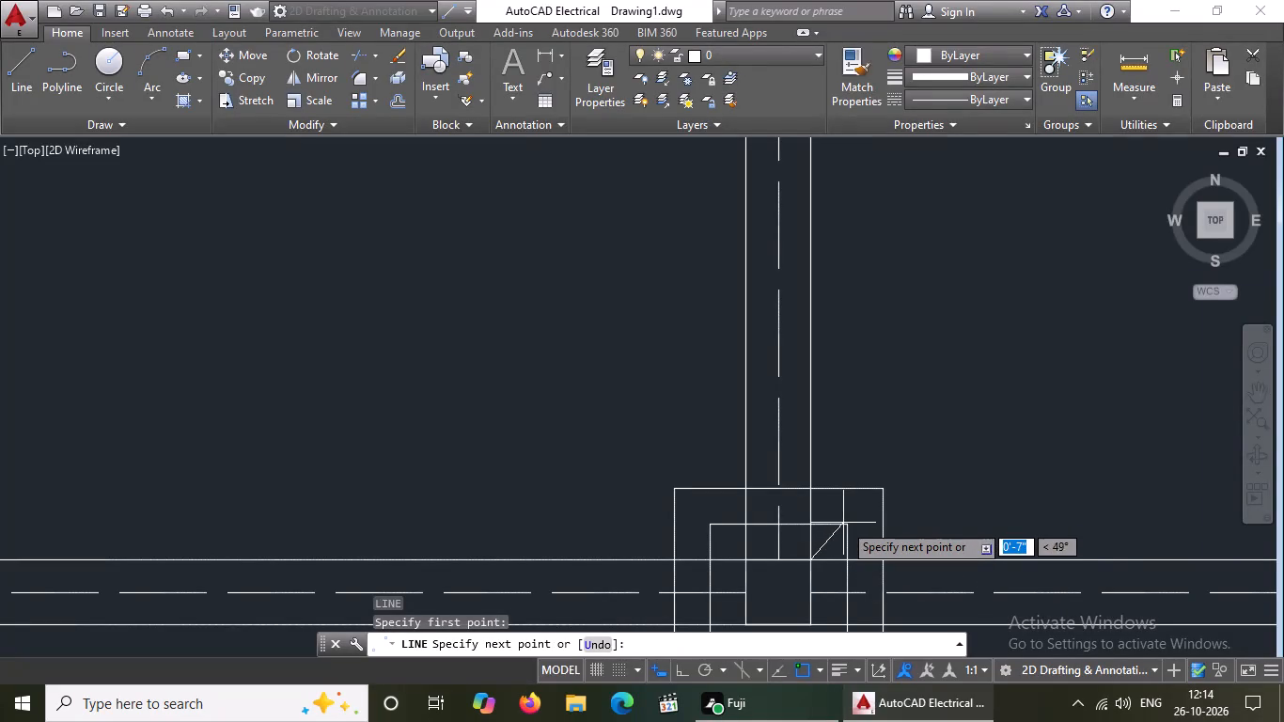
left_click_drag(848, 527, 868, 505)
key("Return")
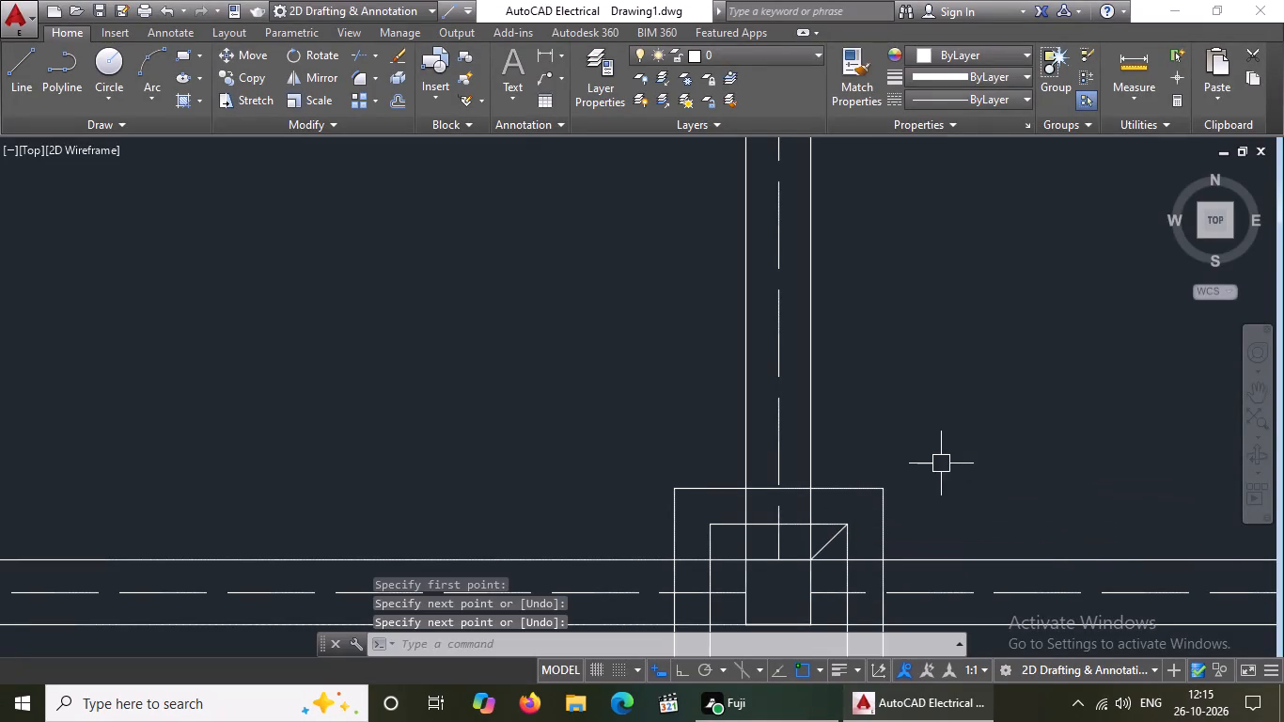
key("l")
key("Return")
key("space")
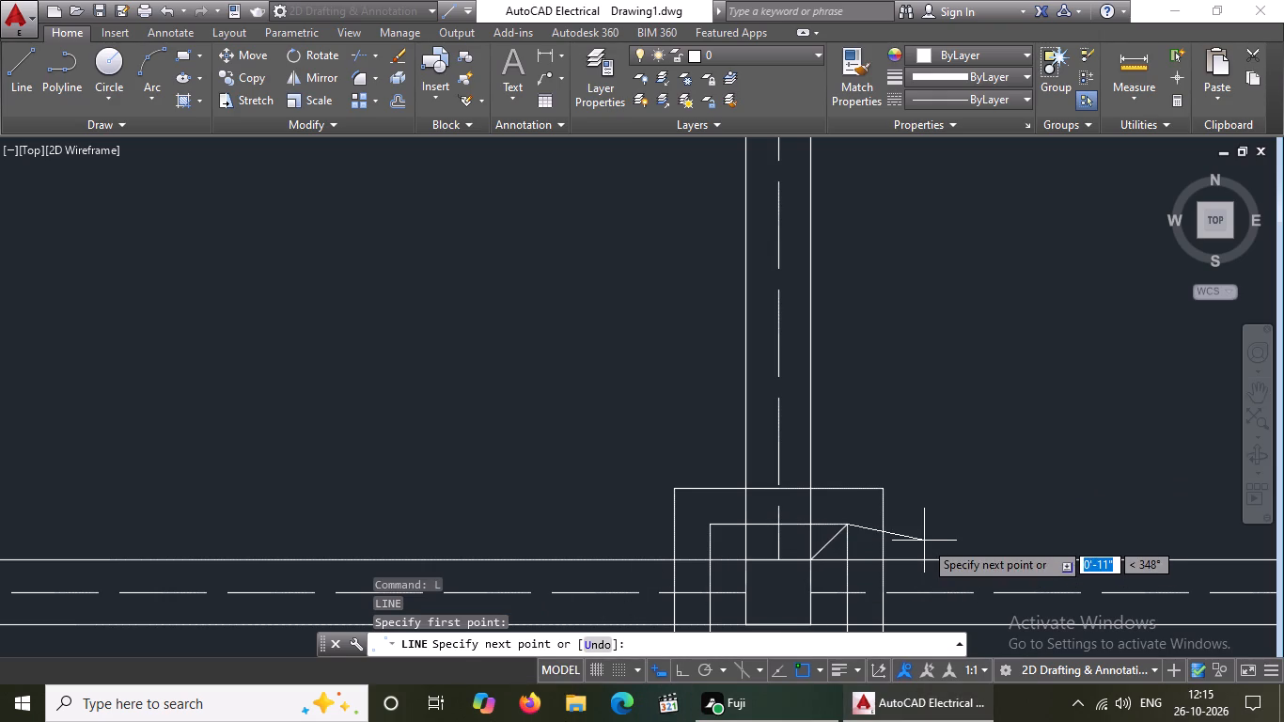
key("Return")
Draw a diagonal line from the inner outline's upper-left corner to the column square's upper-left corner at the sixth row's second column.
key("l")
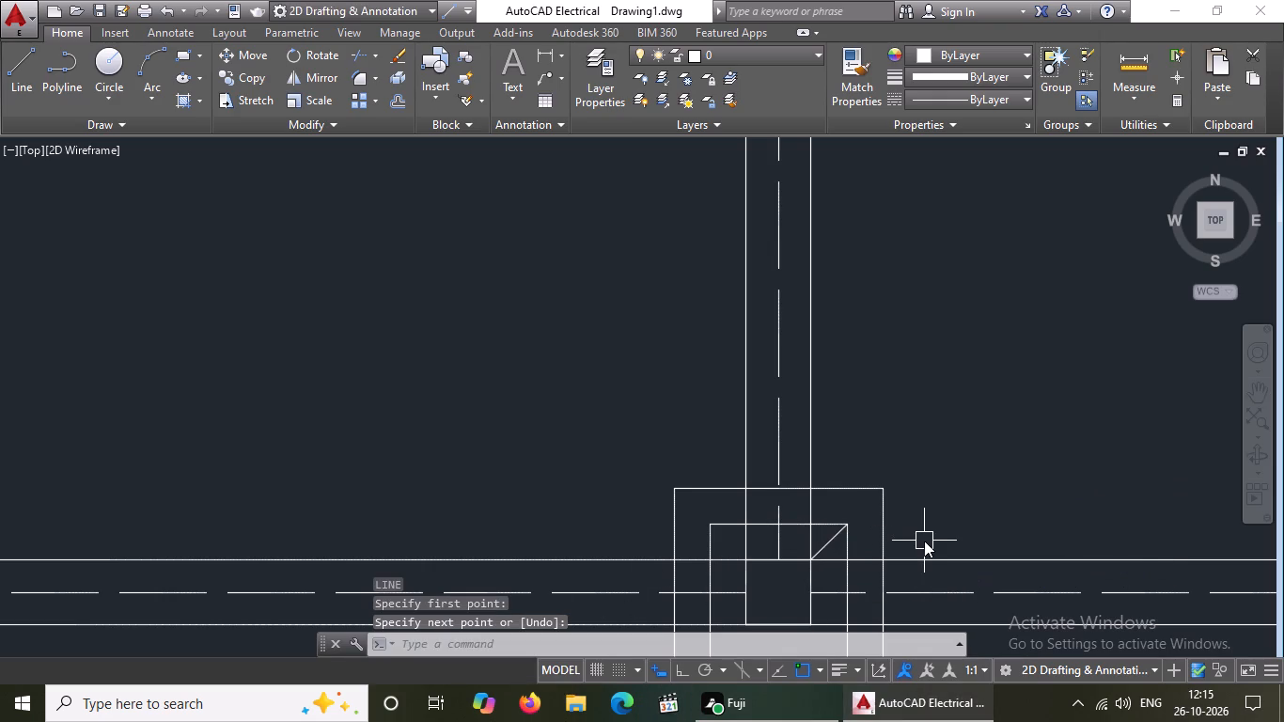
key("Return")
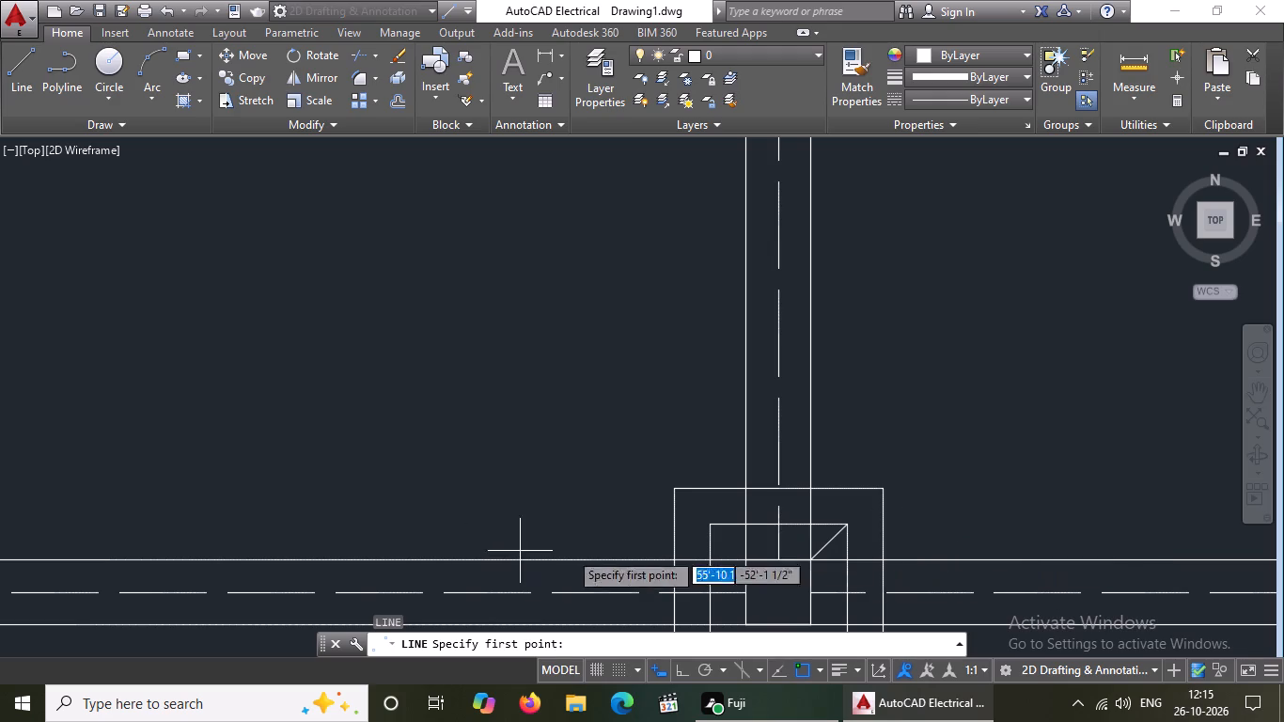
left_click(710, 526)
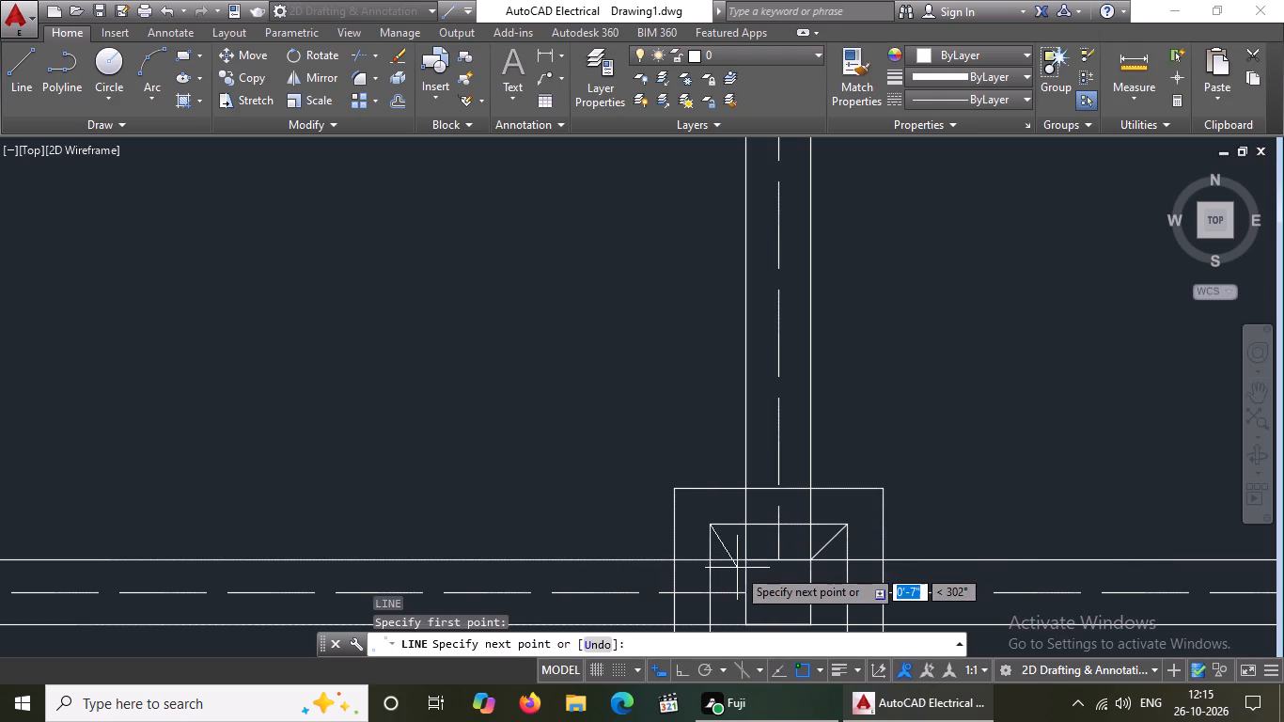
left_click(746, 557)
scroll(751, 556, "down", 3)
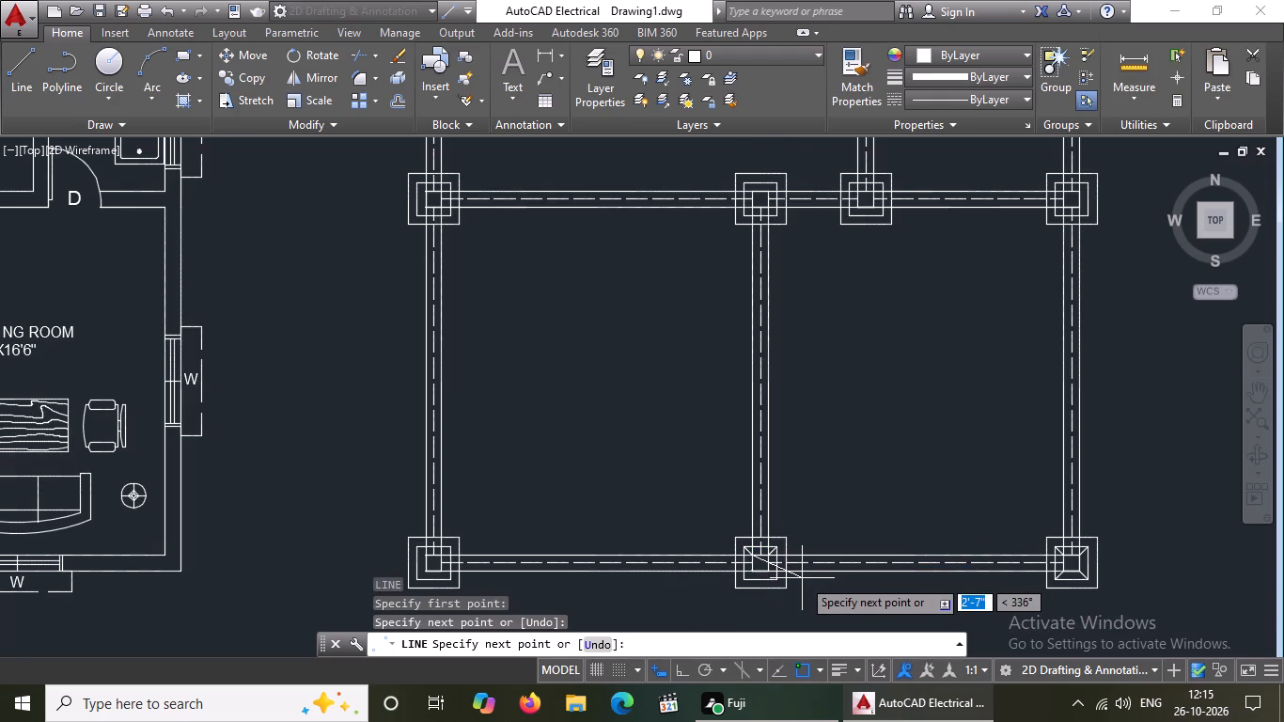
key("Return")
Draw diagonals joining the lower-left and lower-right corners of the inner outline and column square at the sixth row's second column.
key("l")
key("Return")
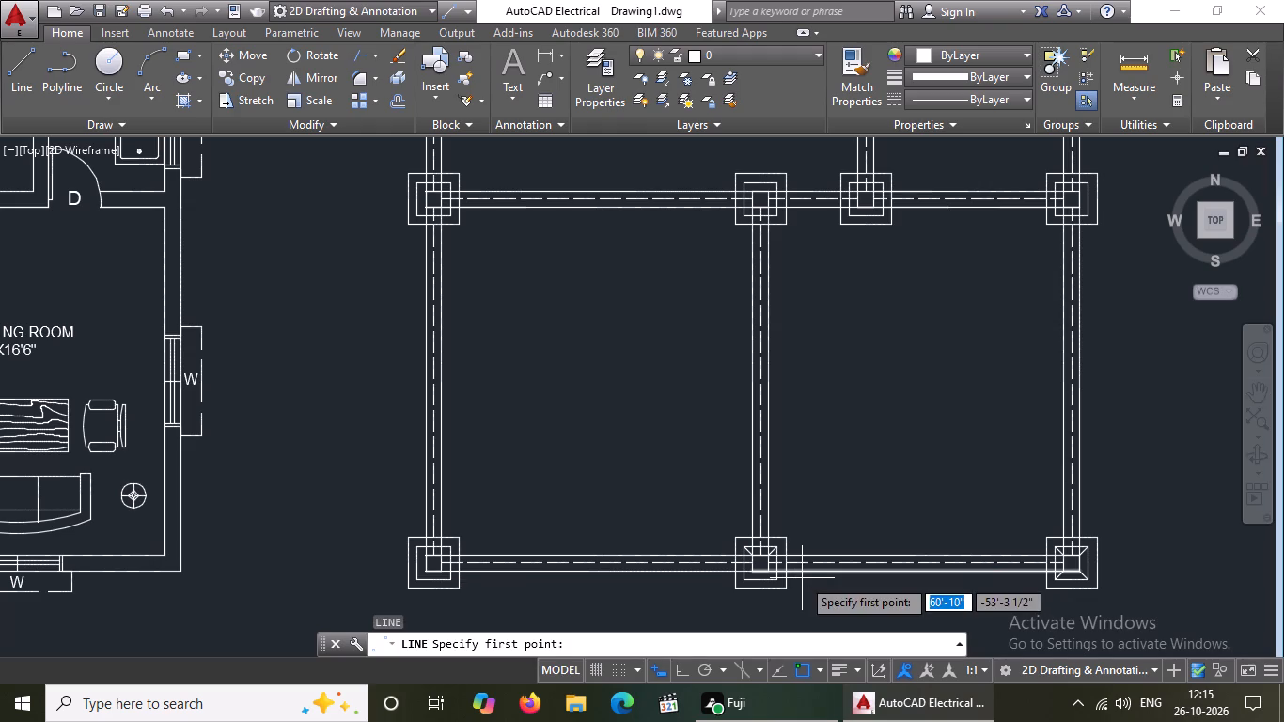
scroll(757, 574, "up", 3)
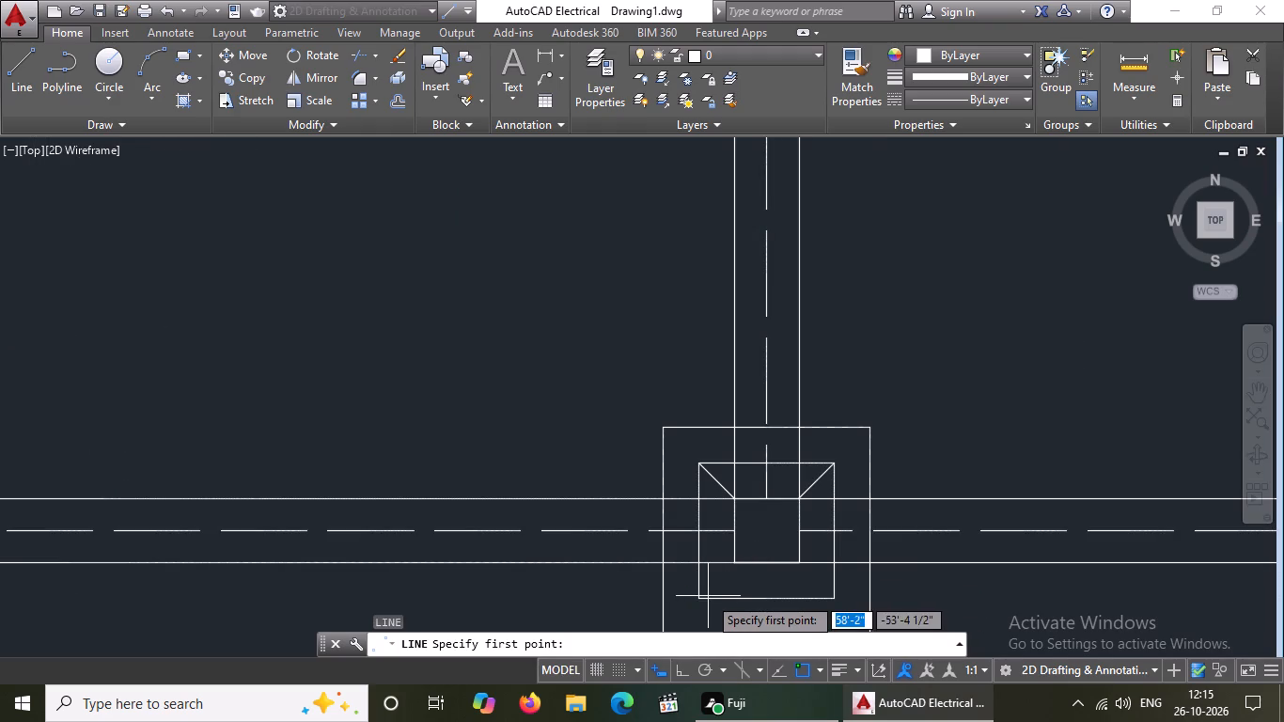
left_click(701, 598)
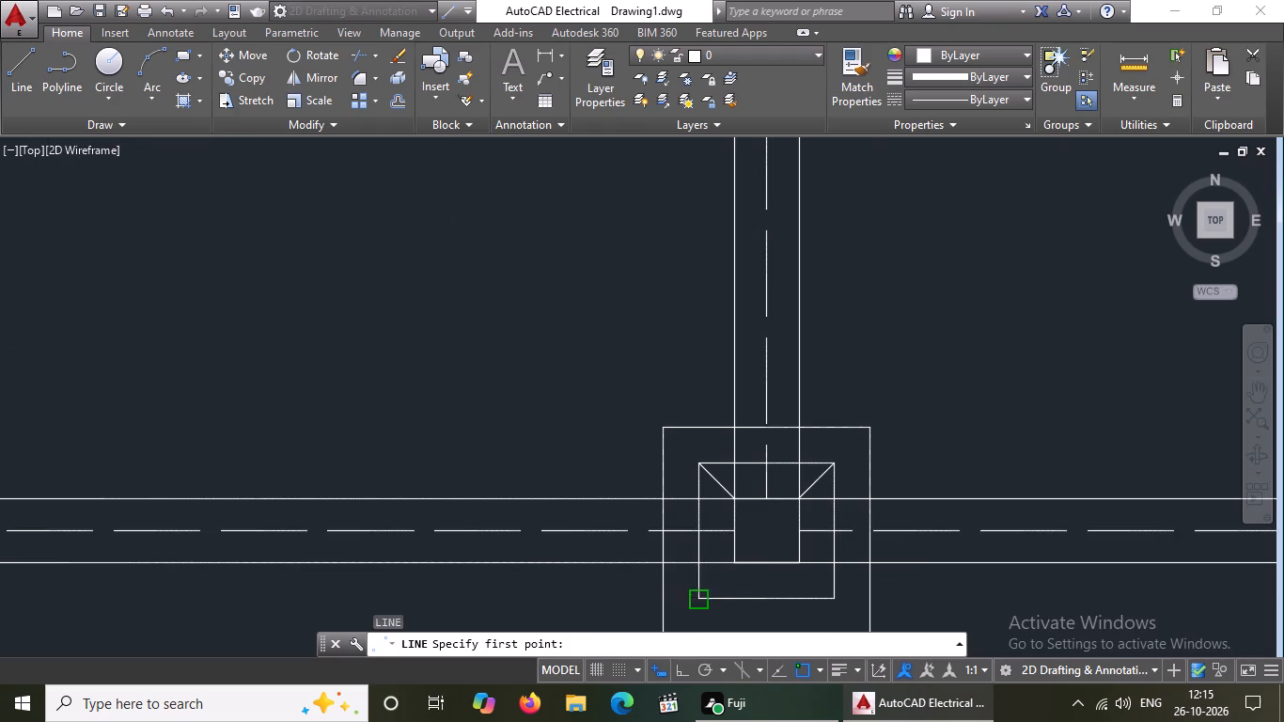
left_click_drag(737, 562, 745, 556)
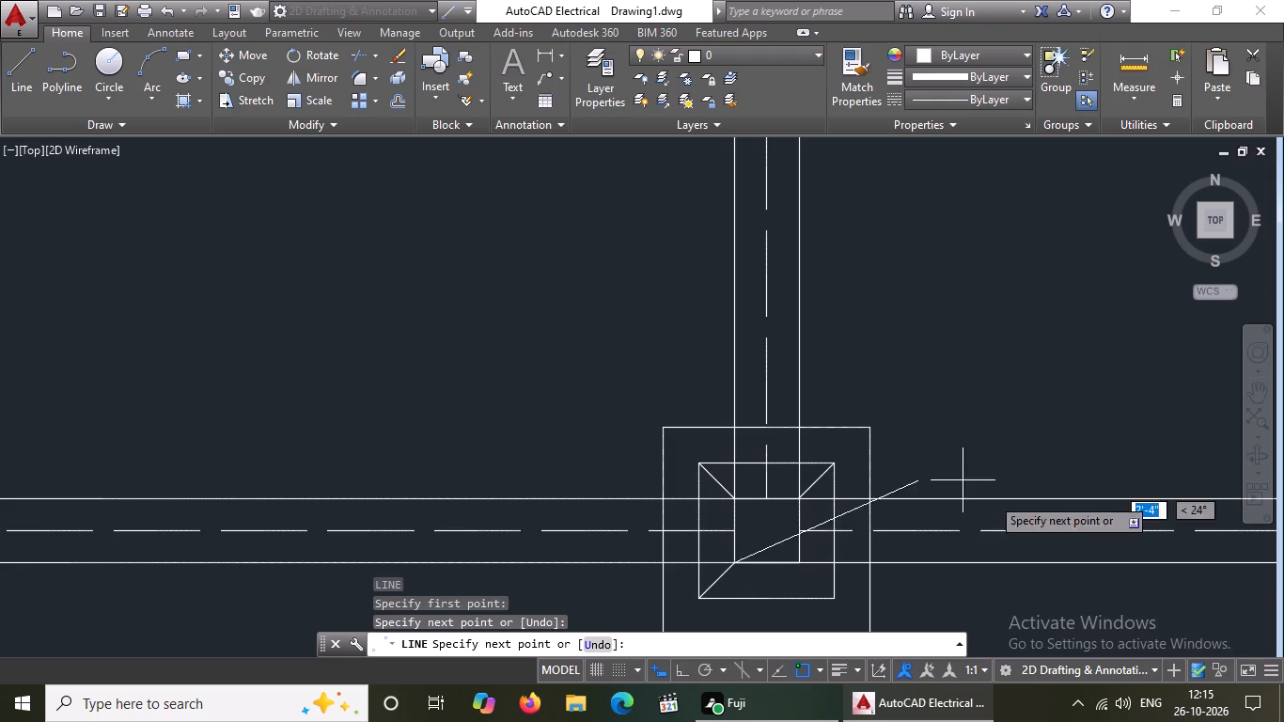
key("Return")
key("l")
key("Return")
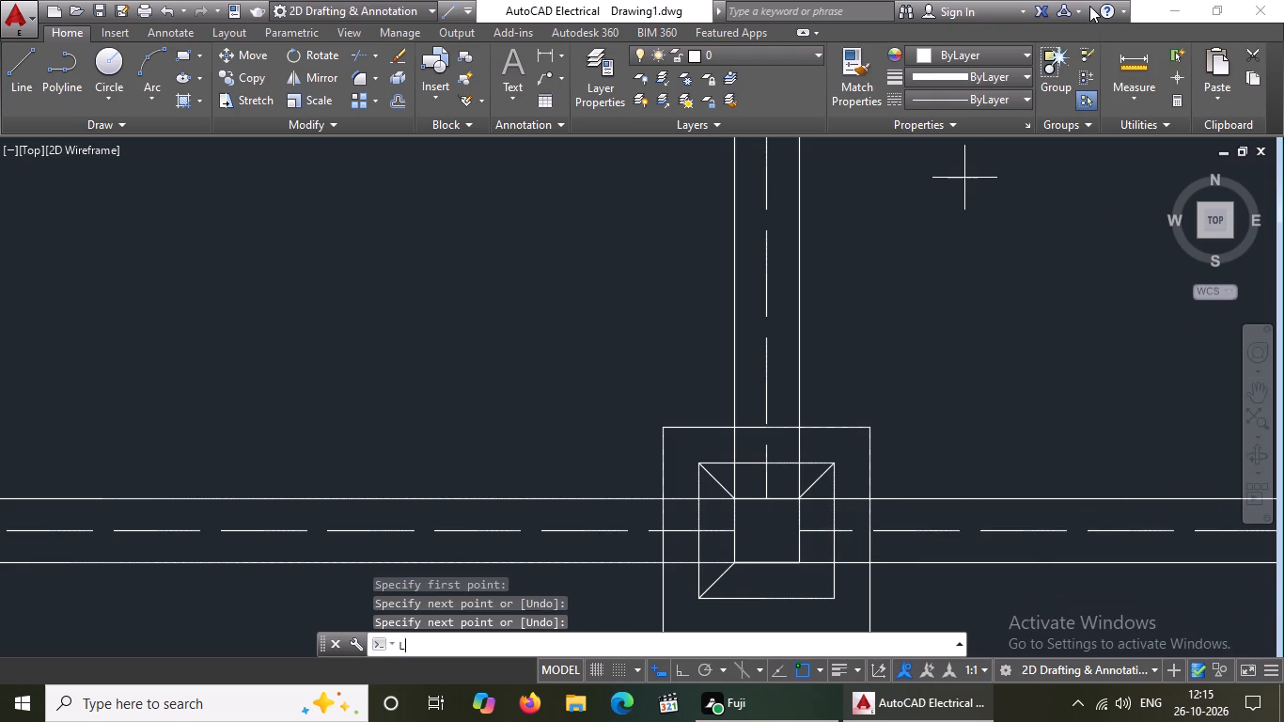
scroll(798, 527, "down", 2)
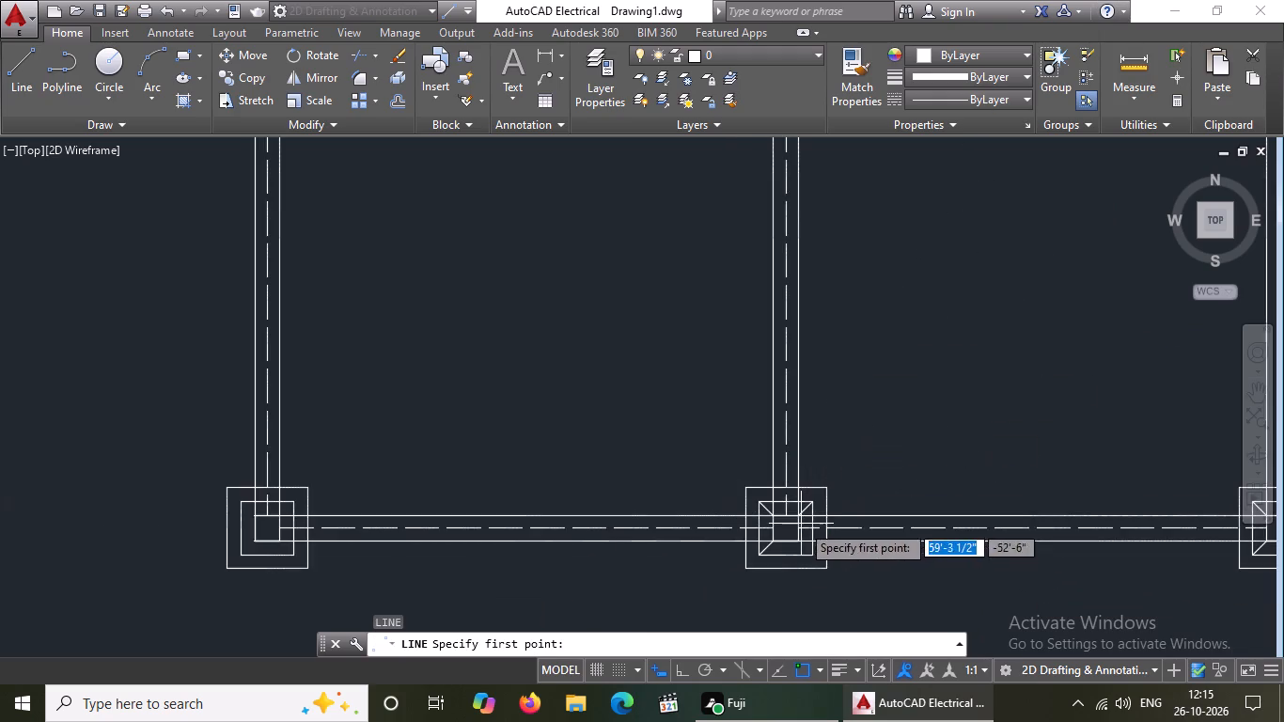
scroll(821, 588, "up", 1)
left_click(781, 516)
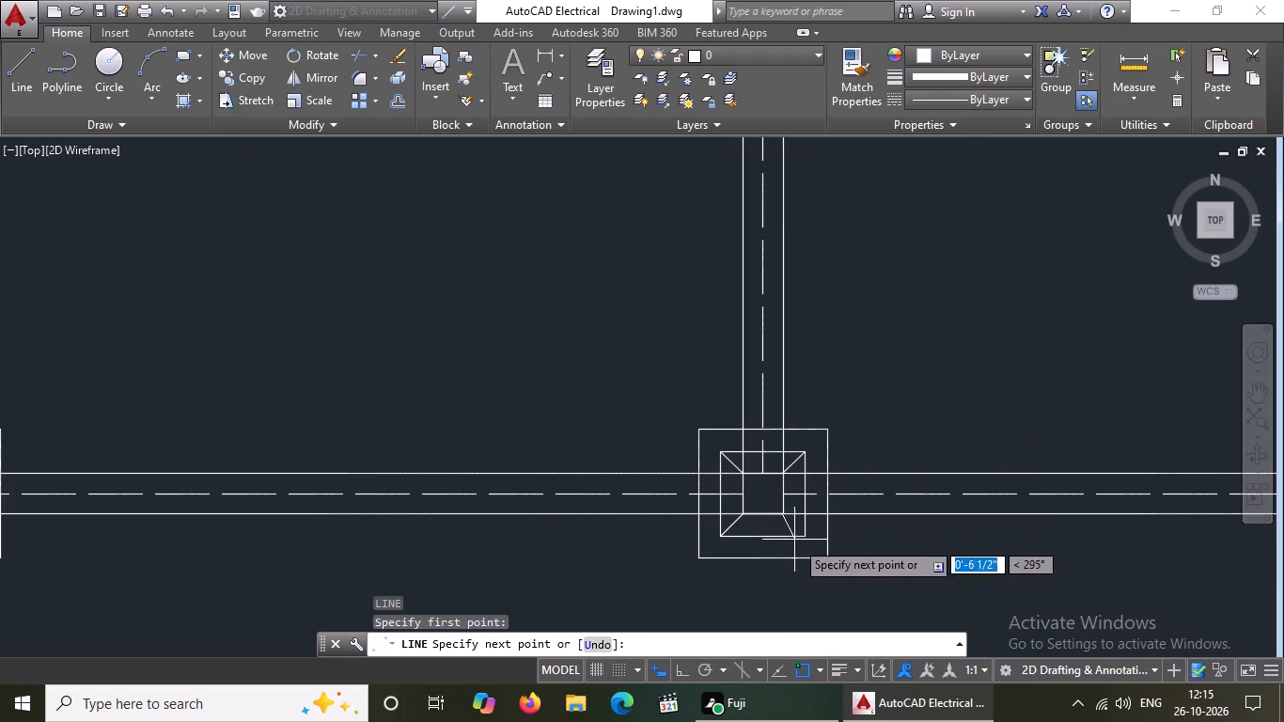
left_click_drag(806, 535, 818, 540)
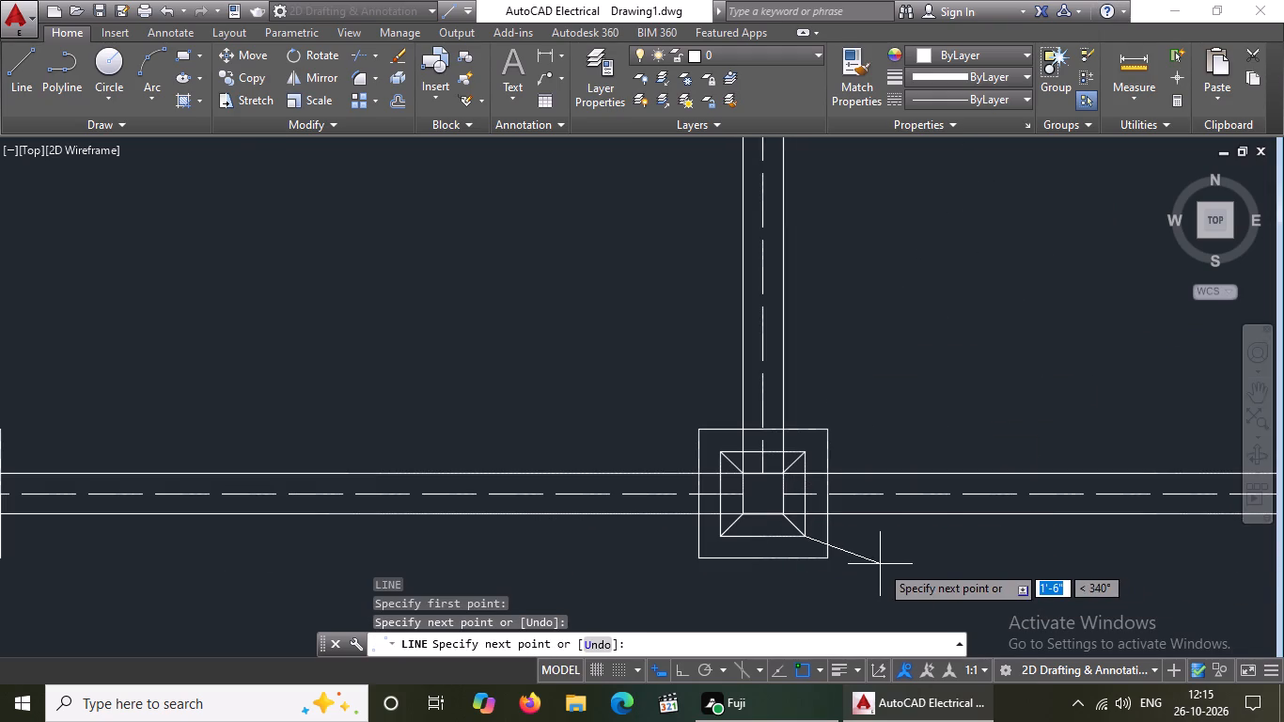
key("Return")
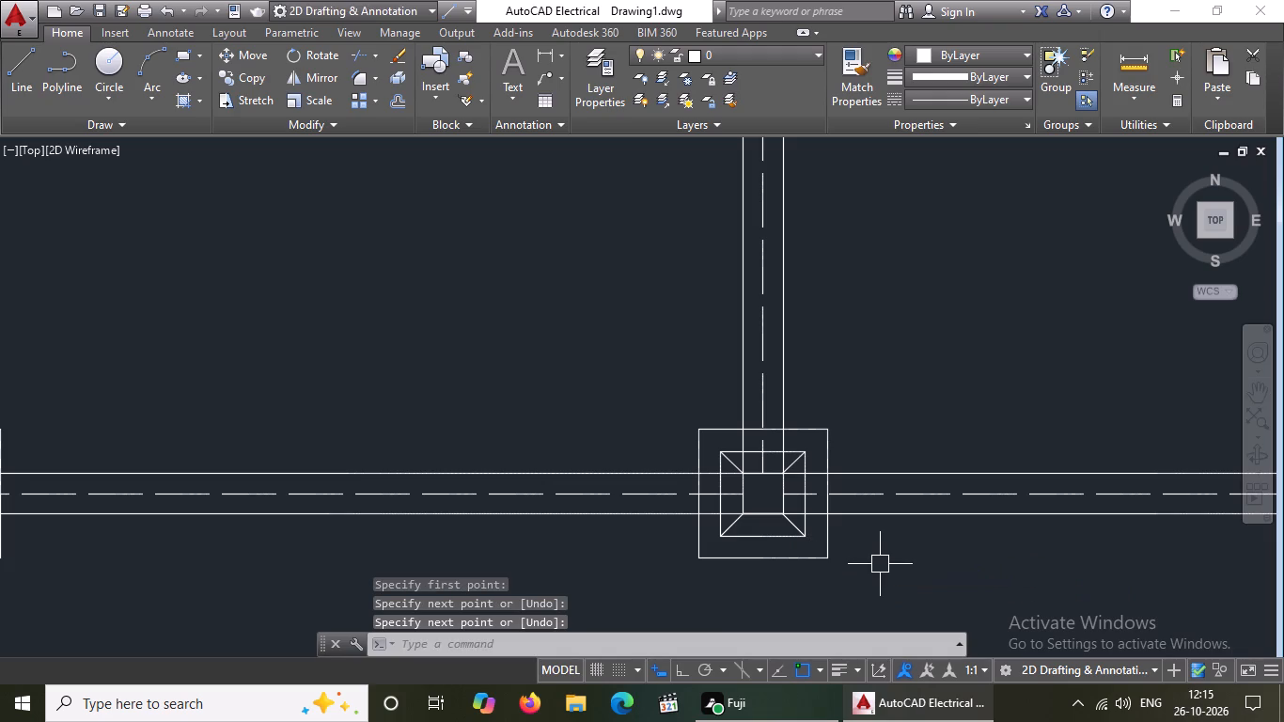
Draw diagonals joining the upper-left and upper-right corners of the inner outline and column square at the sixth row's first column.
scroll(872, 520, "down", 3)
scroll(634, 523, "up", 3)
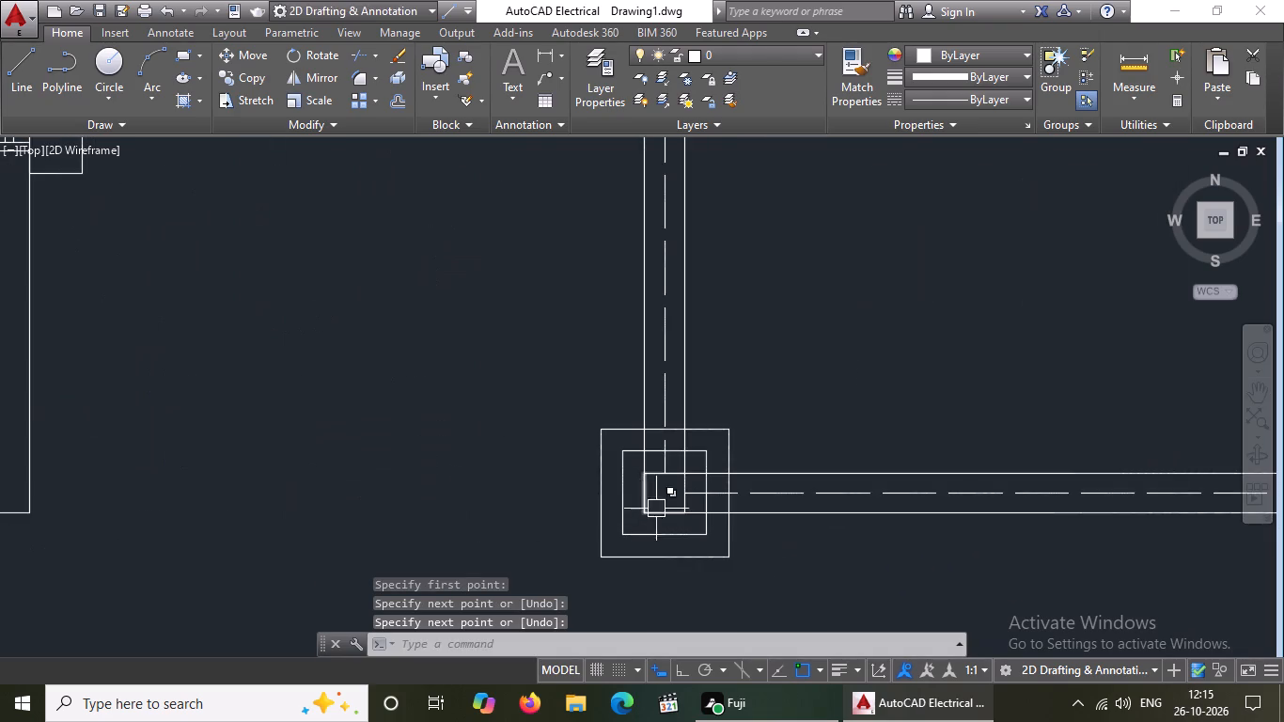
scroll(662, 506, "up", 1)
key("l")
key("Return")
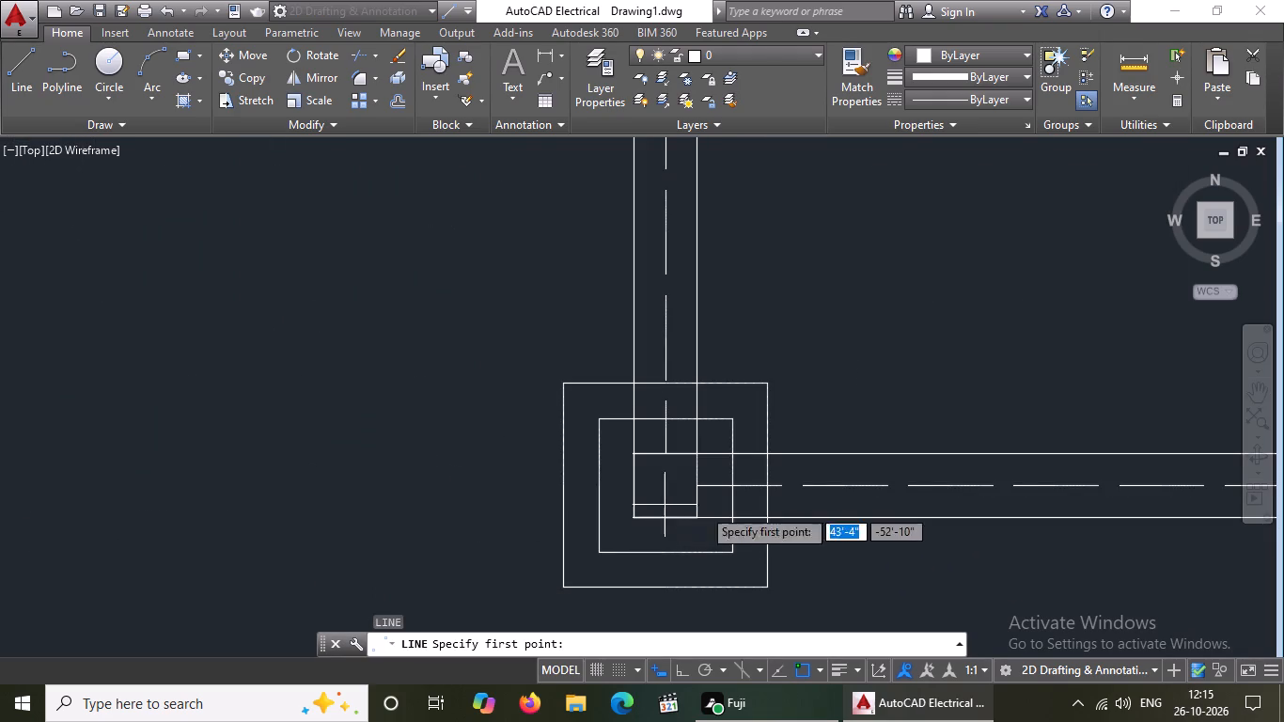
left_click(601, 420)
left_click_drag(634, 454, 661, 482)
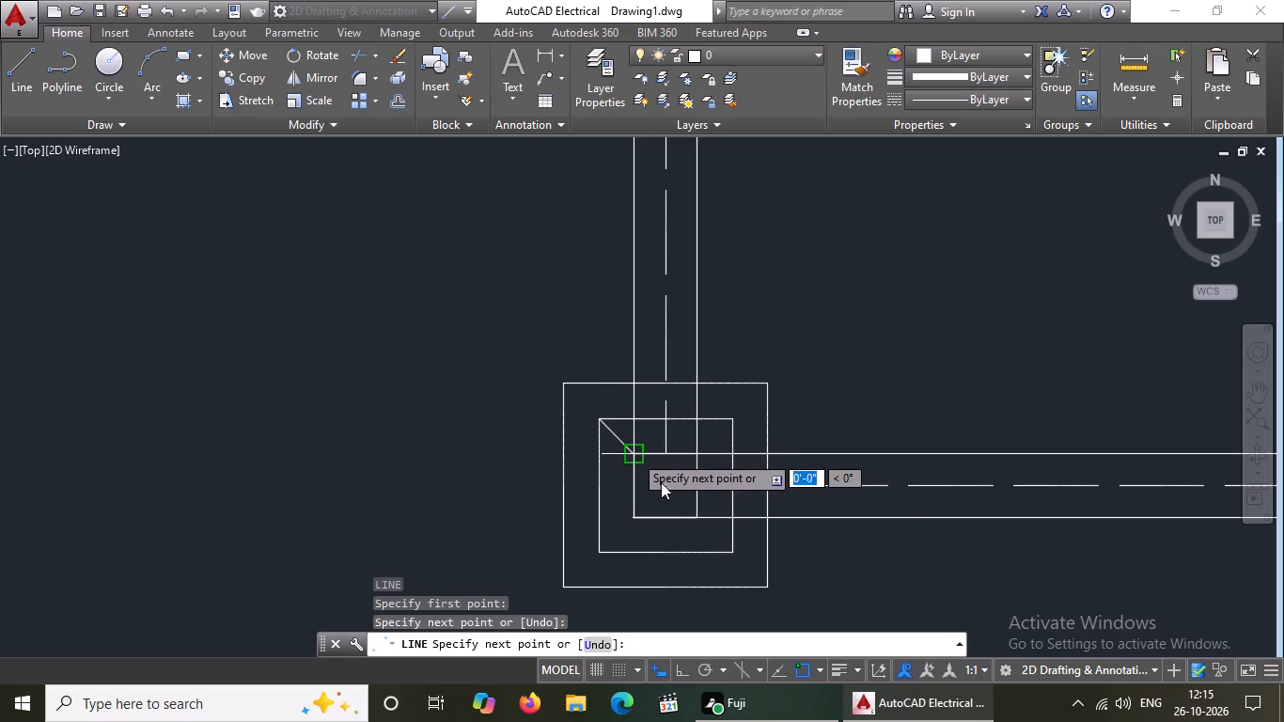
left_click_drag(661, 482, 651, 474)
key("Return")
key("l")
key("Return")
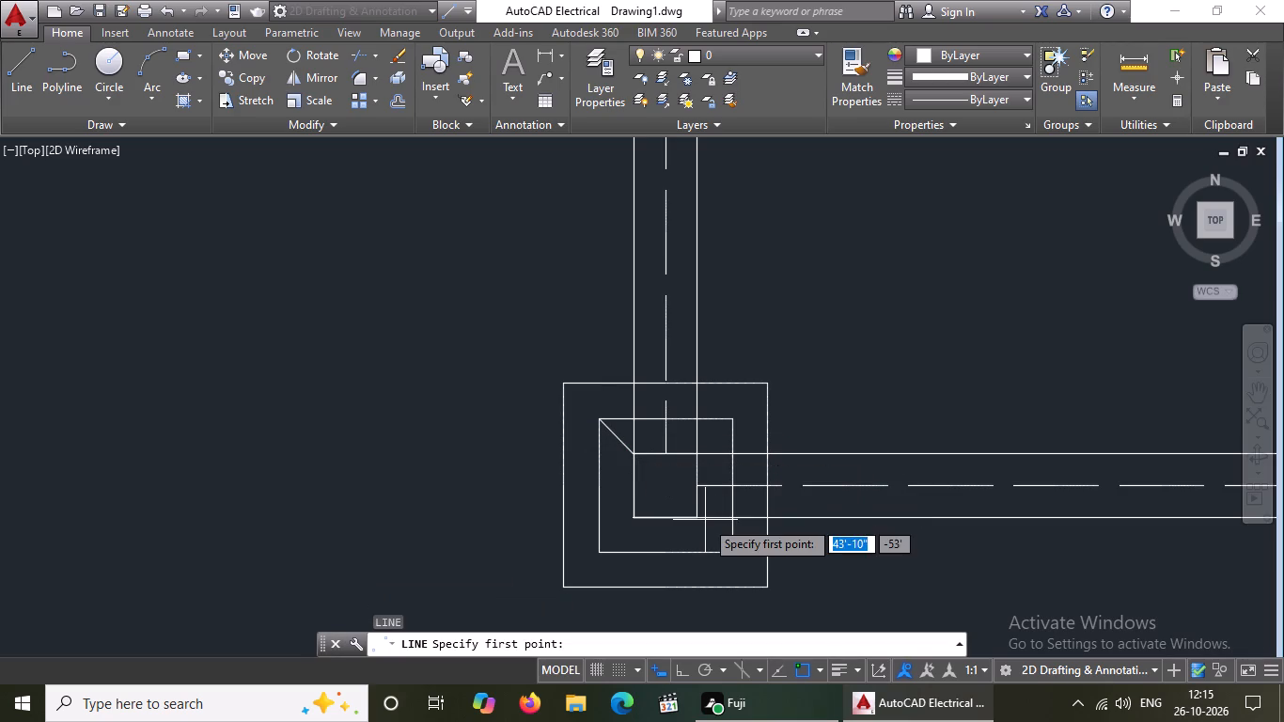
left_click(694, 455)
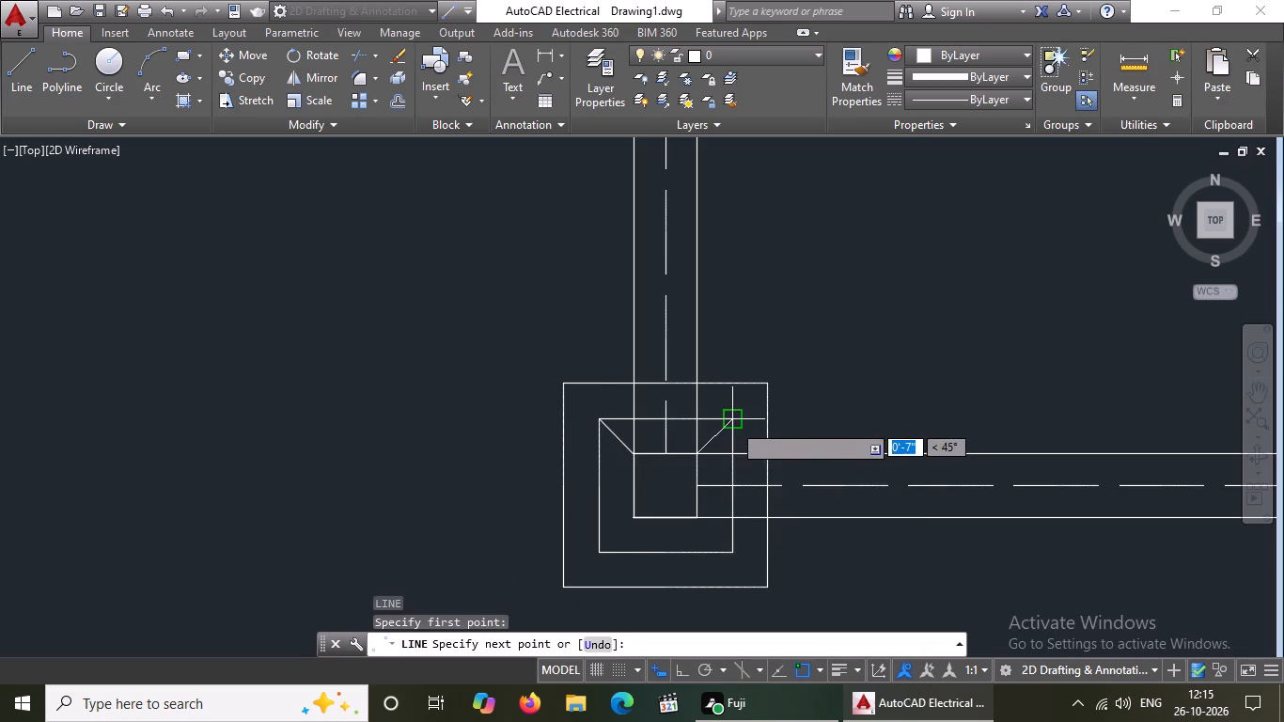
left_click_drag(733, 422, 759, 403)
key("Return")
Draw diagonals joining the lower-left and lower-right corners of the inner outline and column square at the sixth row's first column.
key("l")
key("Return")
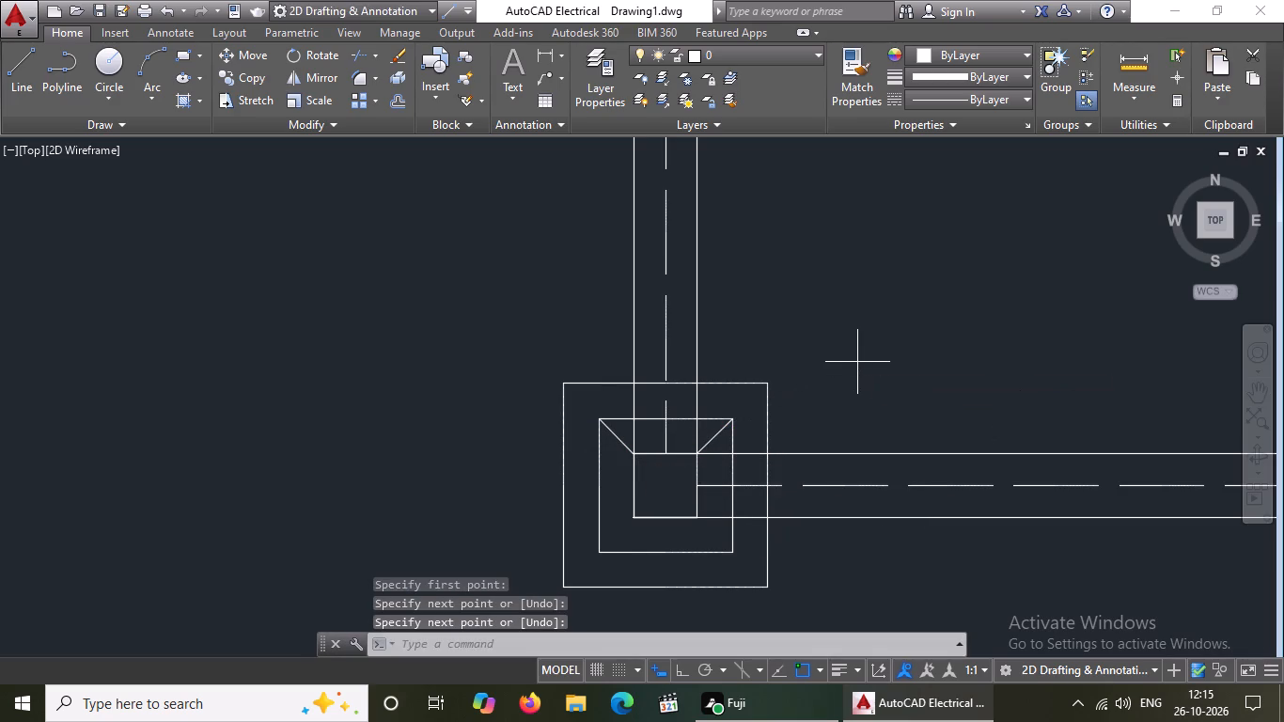
scroll(857, 362, "up", 1)
scroll(608, 488, "down", 4)
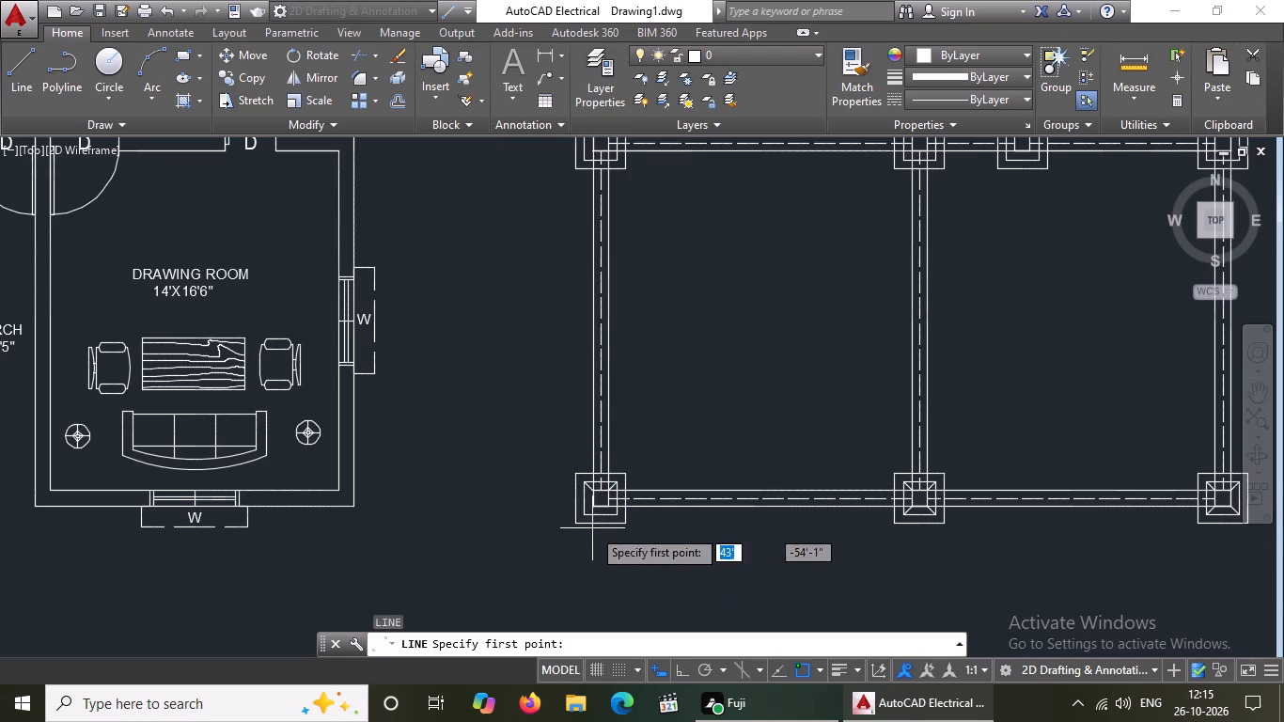
scroll(572, 512, "up", 3)
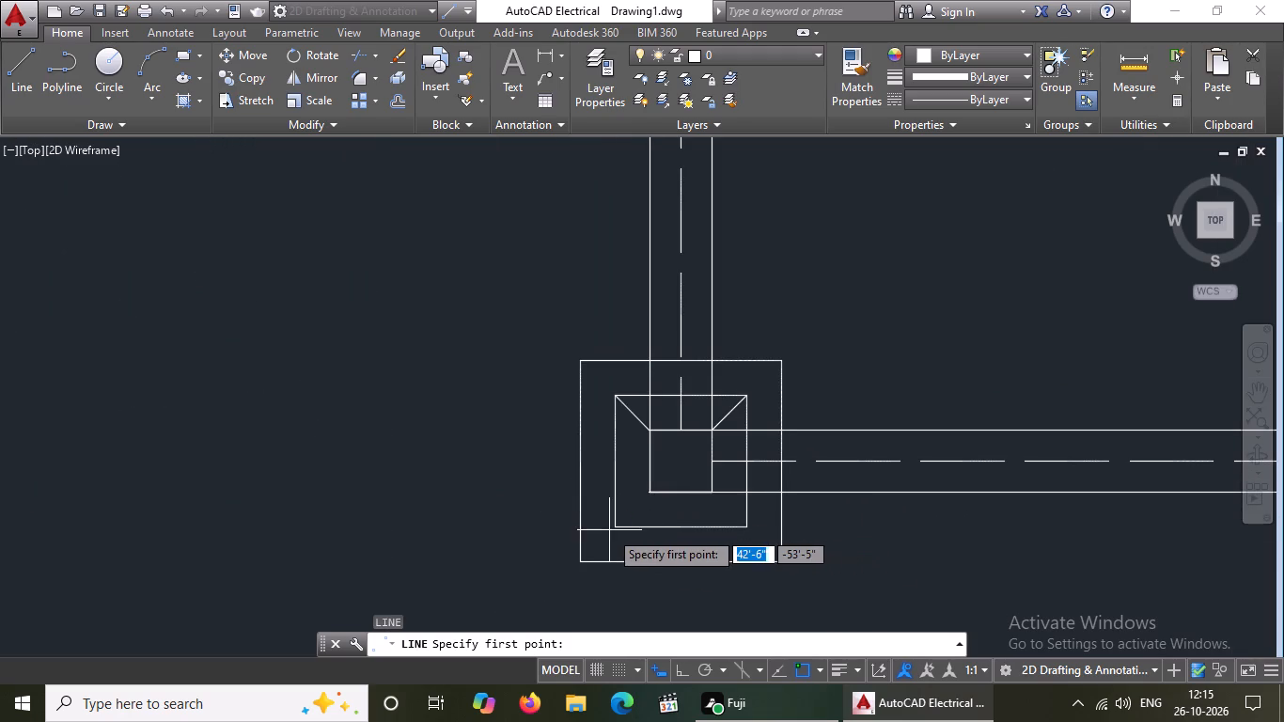
left_click(620, 525)
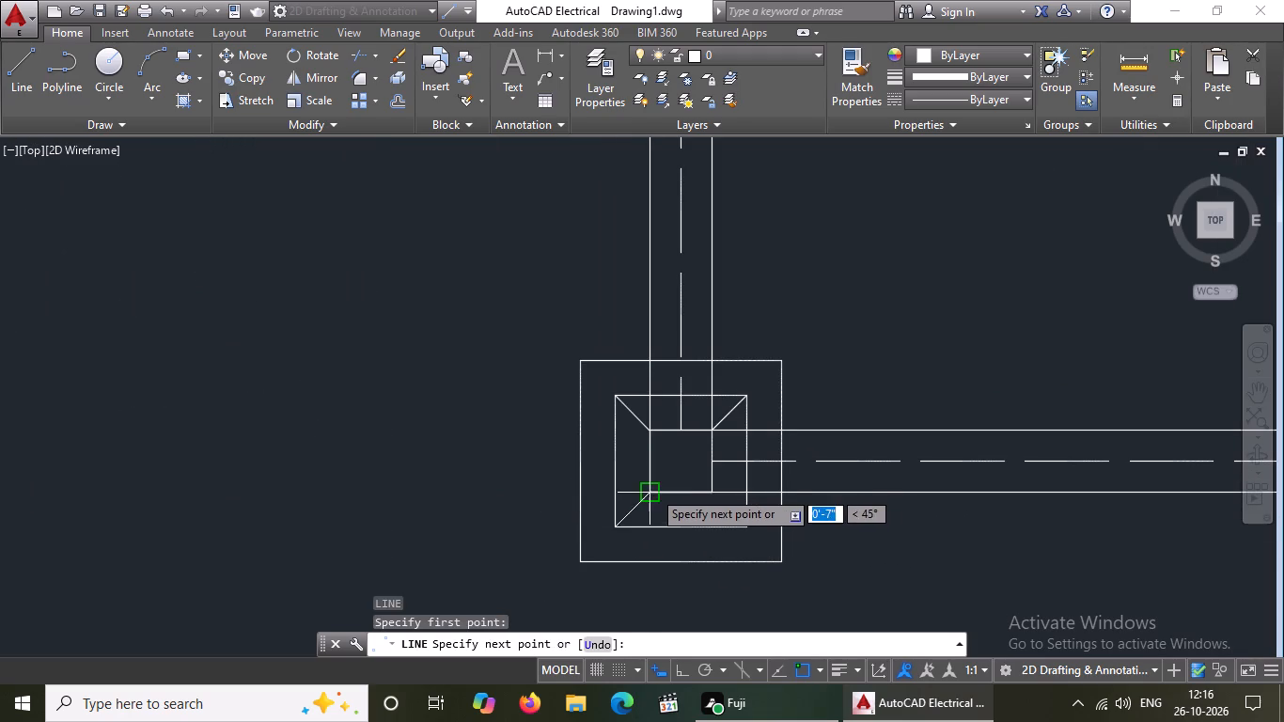
left_click_drag(653, 490, 692, 449)
key("Return")
key("l")
key("Return")
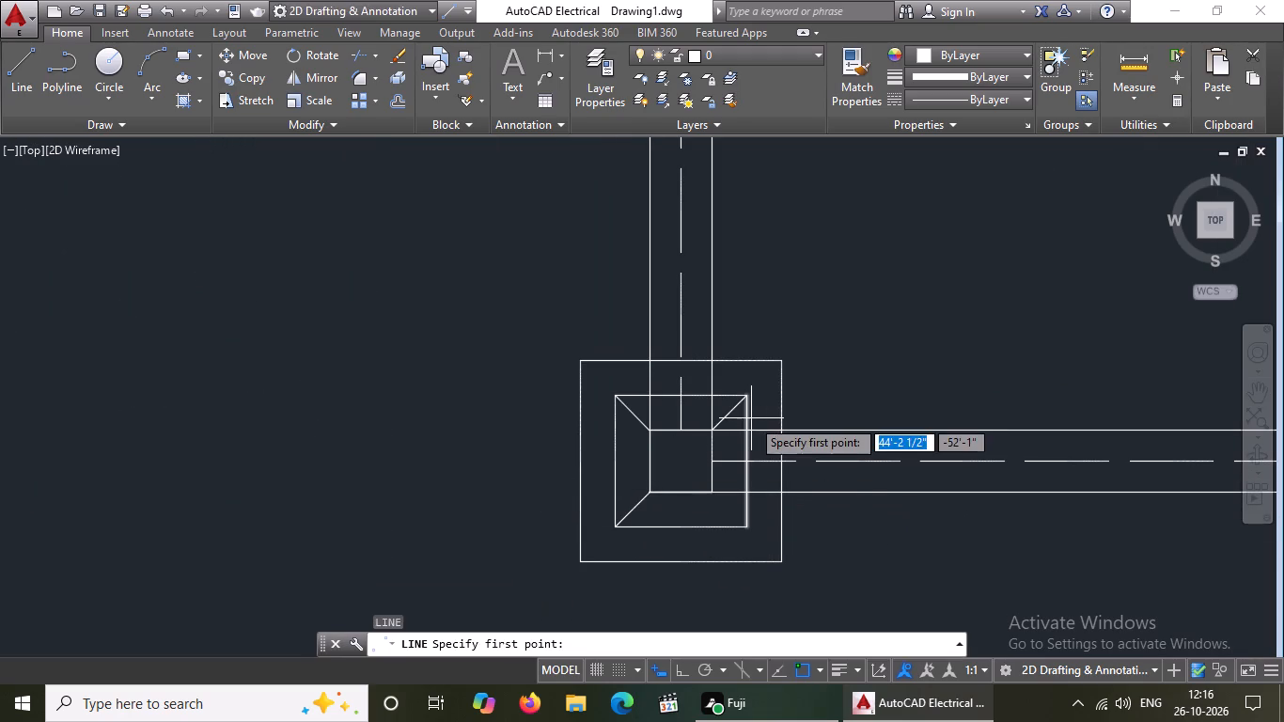
left_click(711, 489)
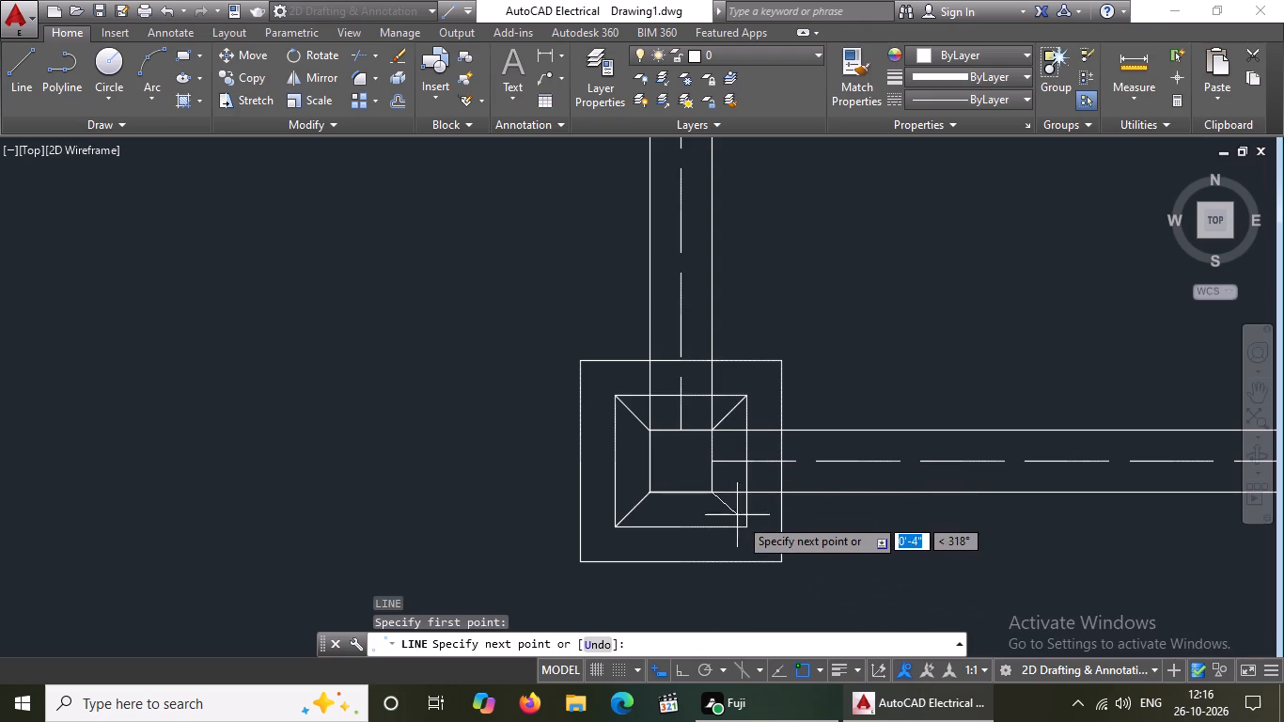
left_click_drag(745, 523, 772, 526)
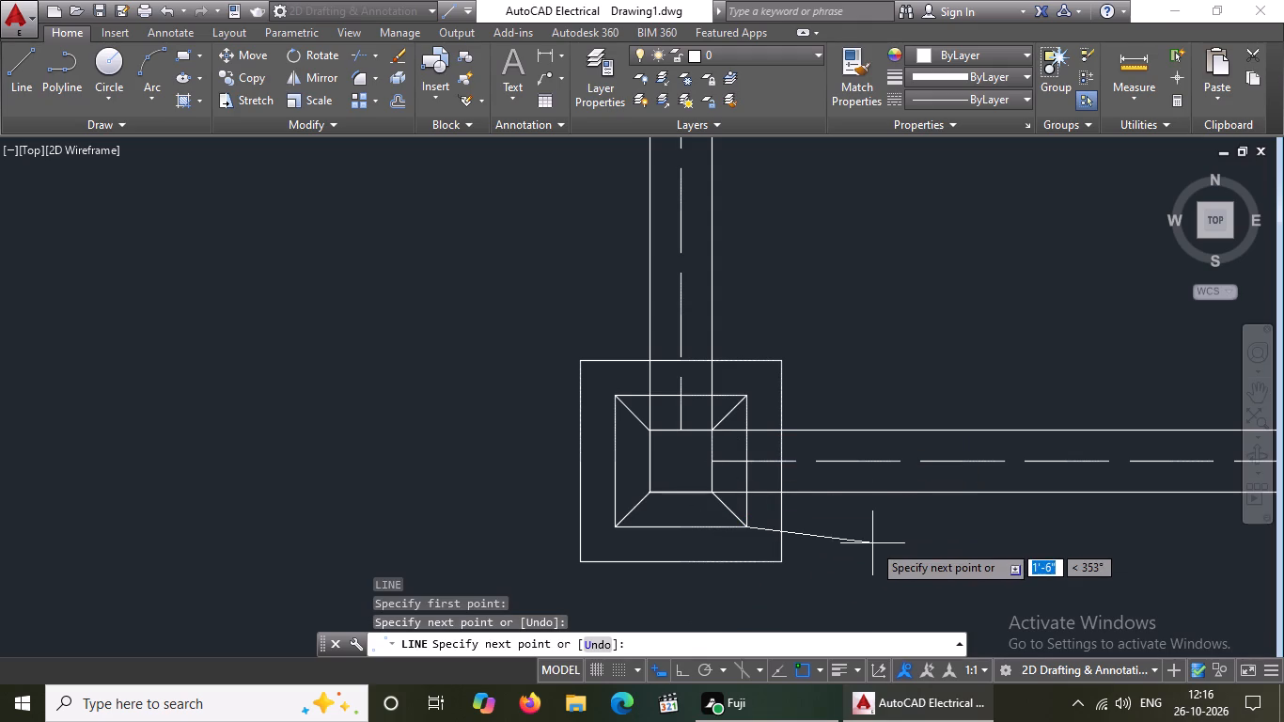
Draw diagonals joining the upper-left and lower-left corners of the inner outline and column square at the fifth row's first column.
key("Return")
key("l")
key("Return")
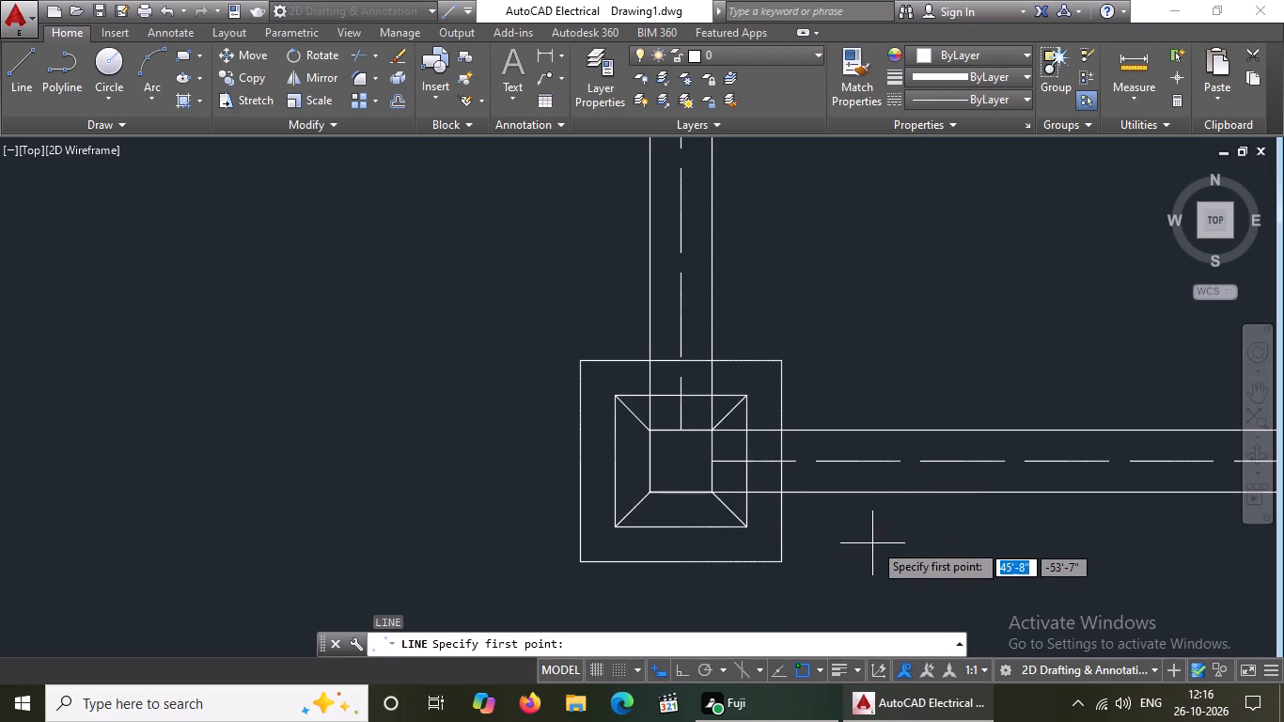
scroll(720, 494, "down", 4)
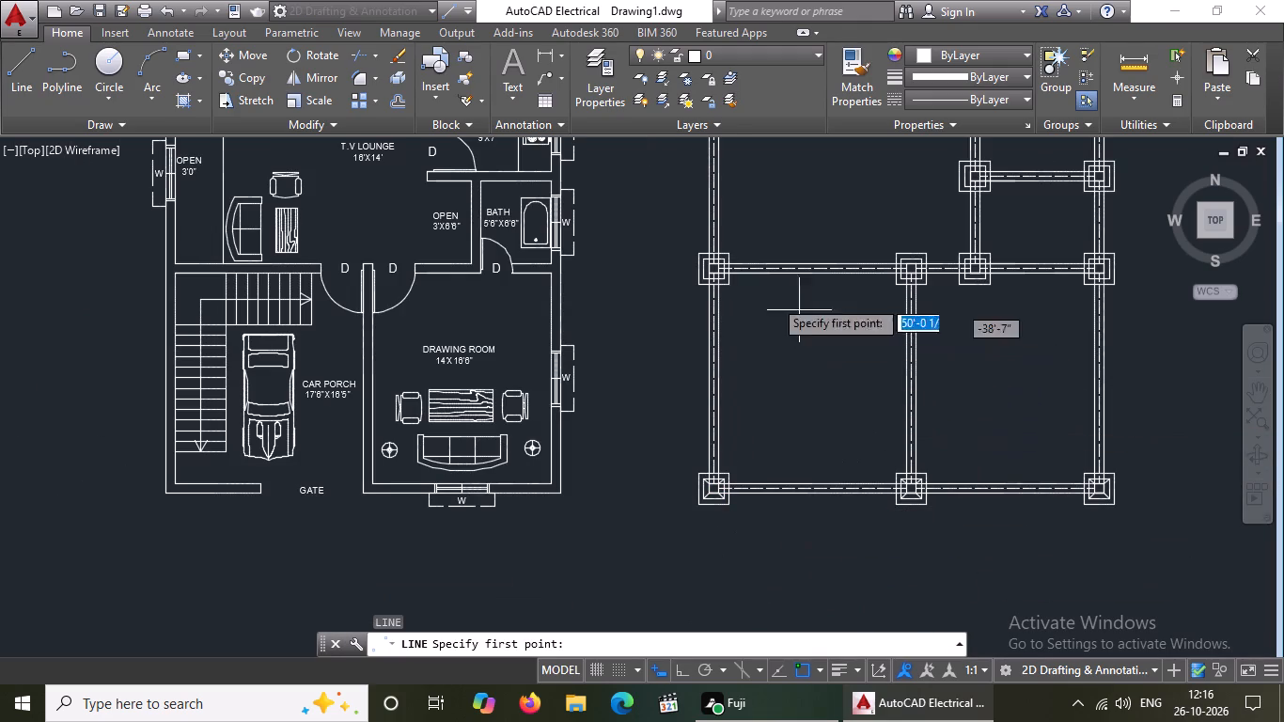
scroll(665, 237, "up", 2)
scroll(783, 312, "up", 2)
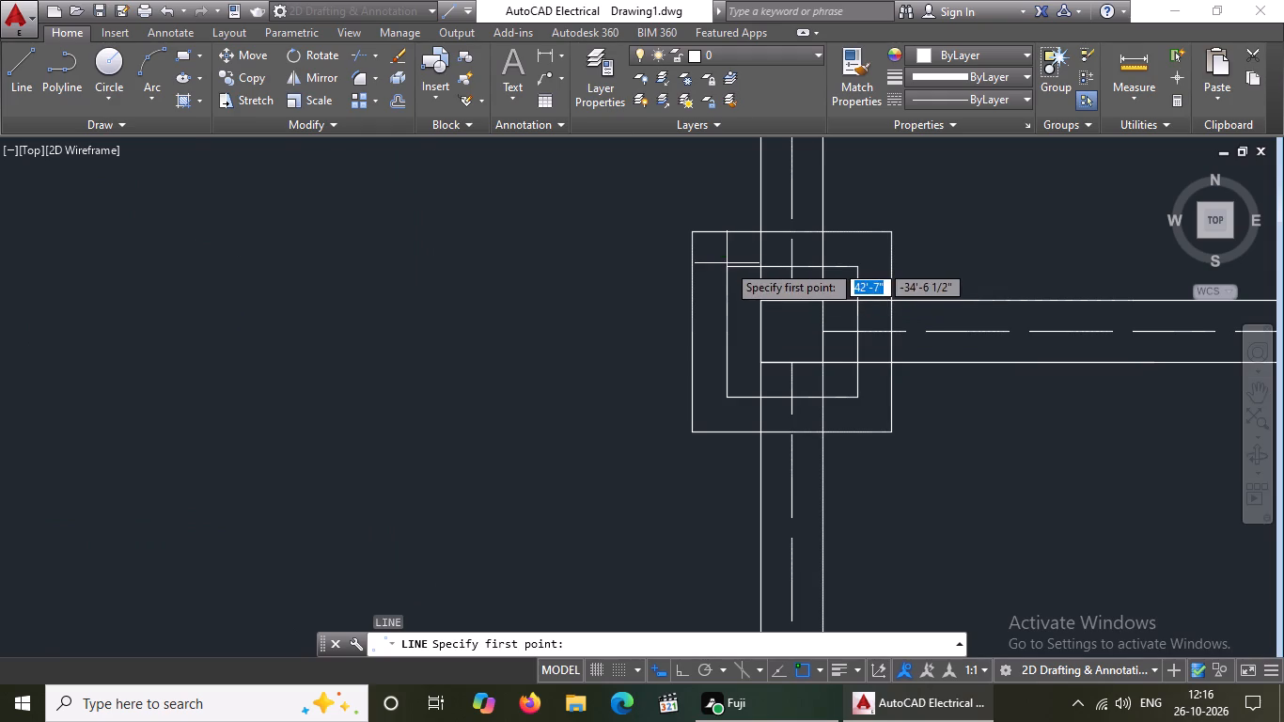
left_click(727, 269)
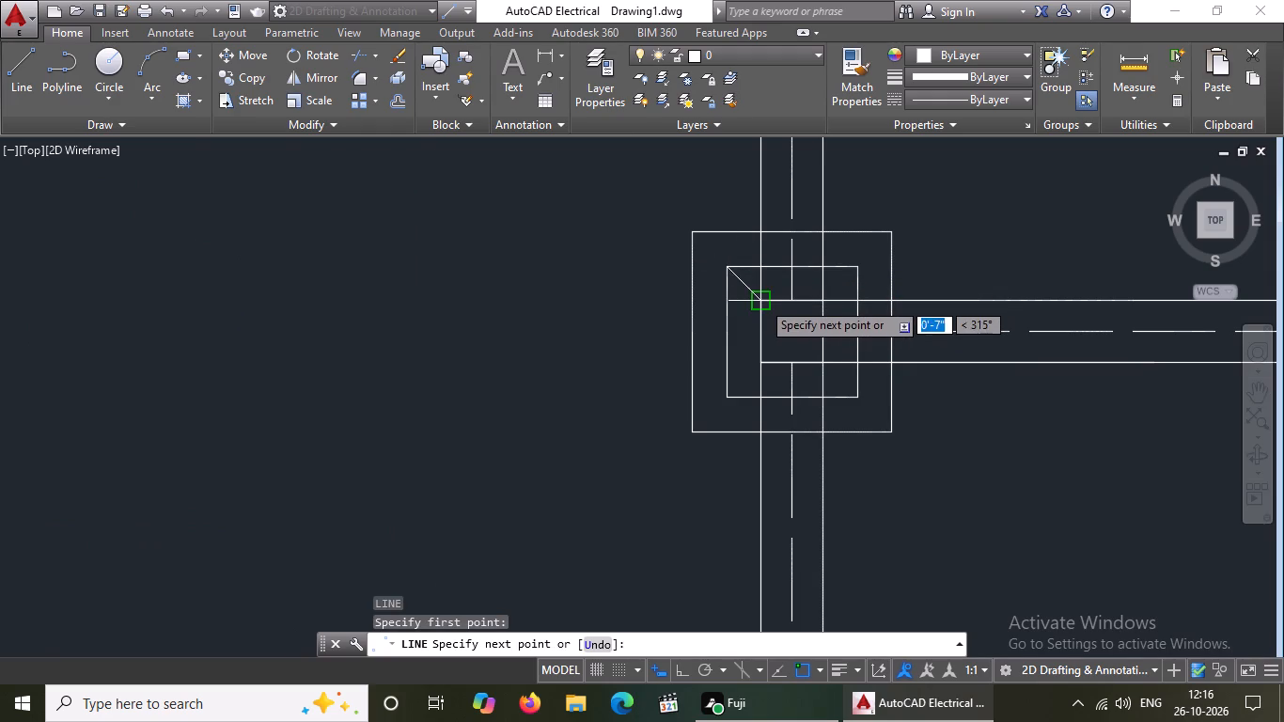
left_click_drag(761, 301, 801, 332)
key("Return")
key("l")
key("Return")
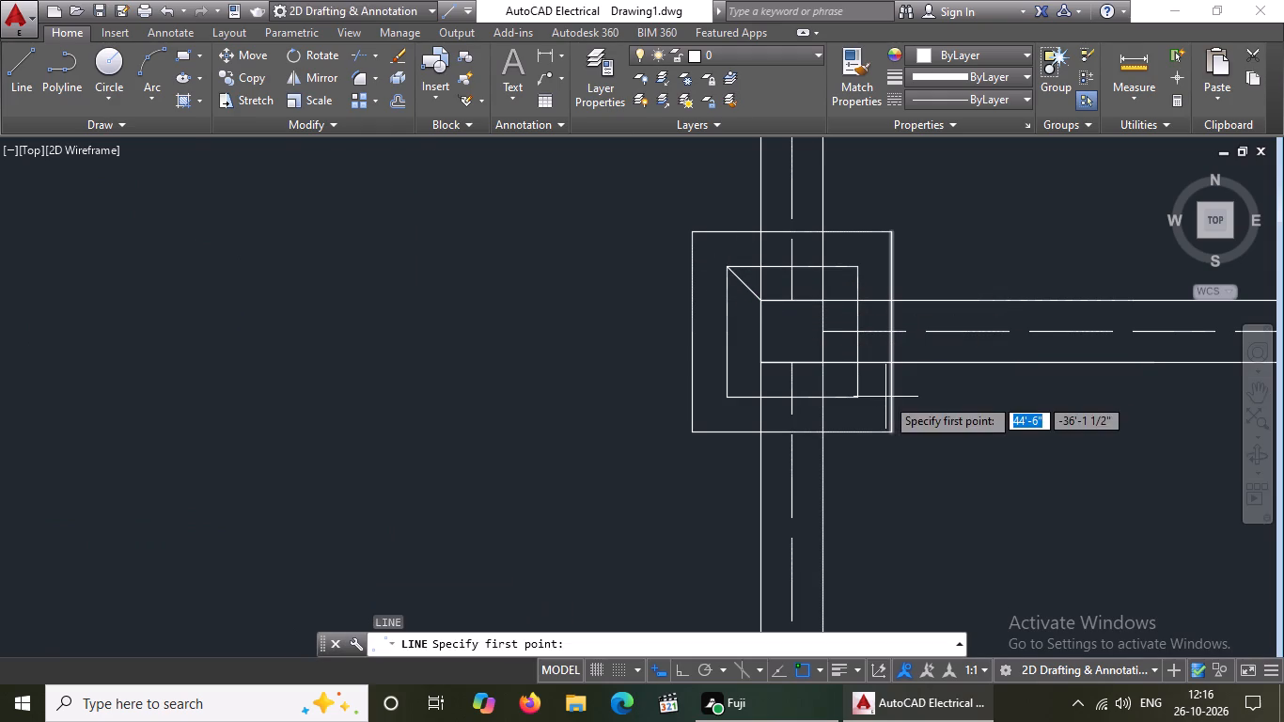
left_click(728, 396)
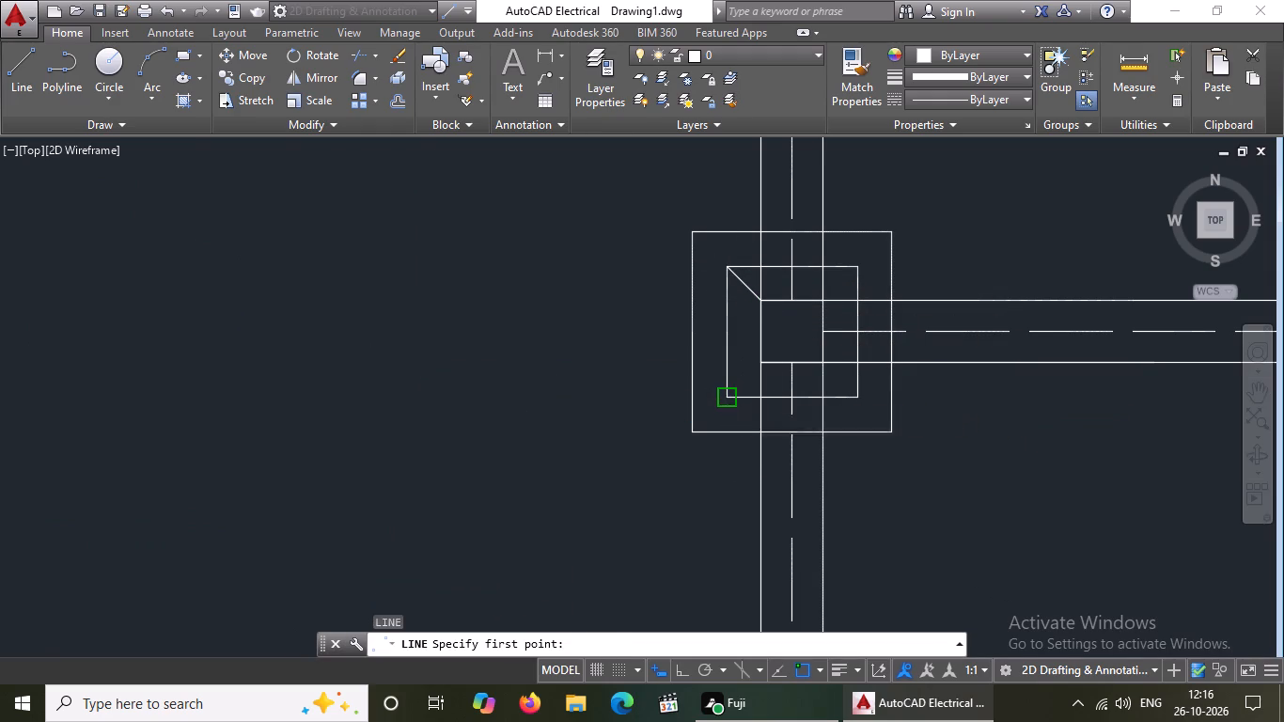
left_click(763, 364)
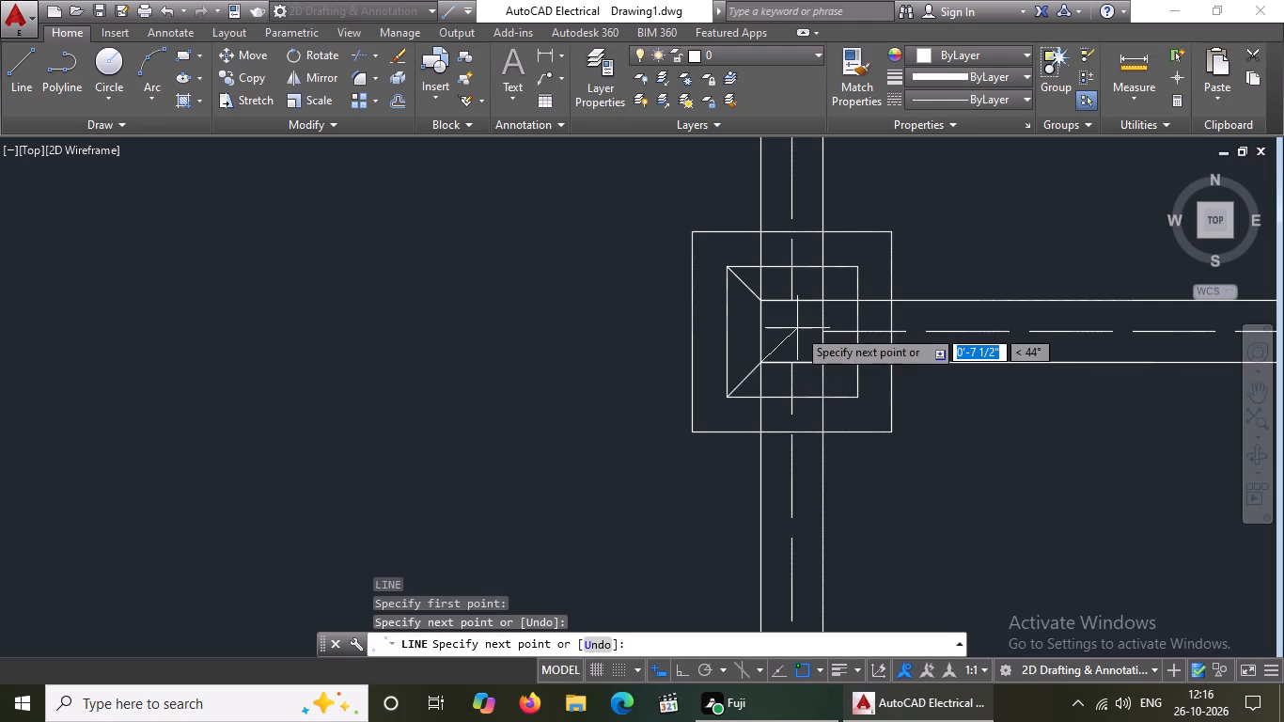
key("Return")
Draw diagonals joining the upper-right and lower-right corners of the column square and inner outline at the fifth row's first column.
key("l")
key("Return")
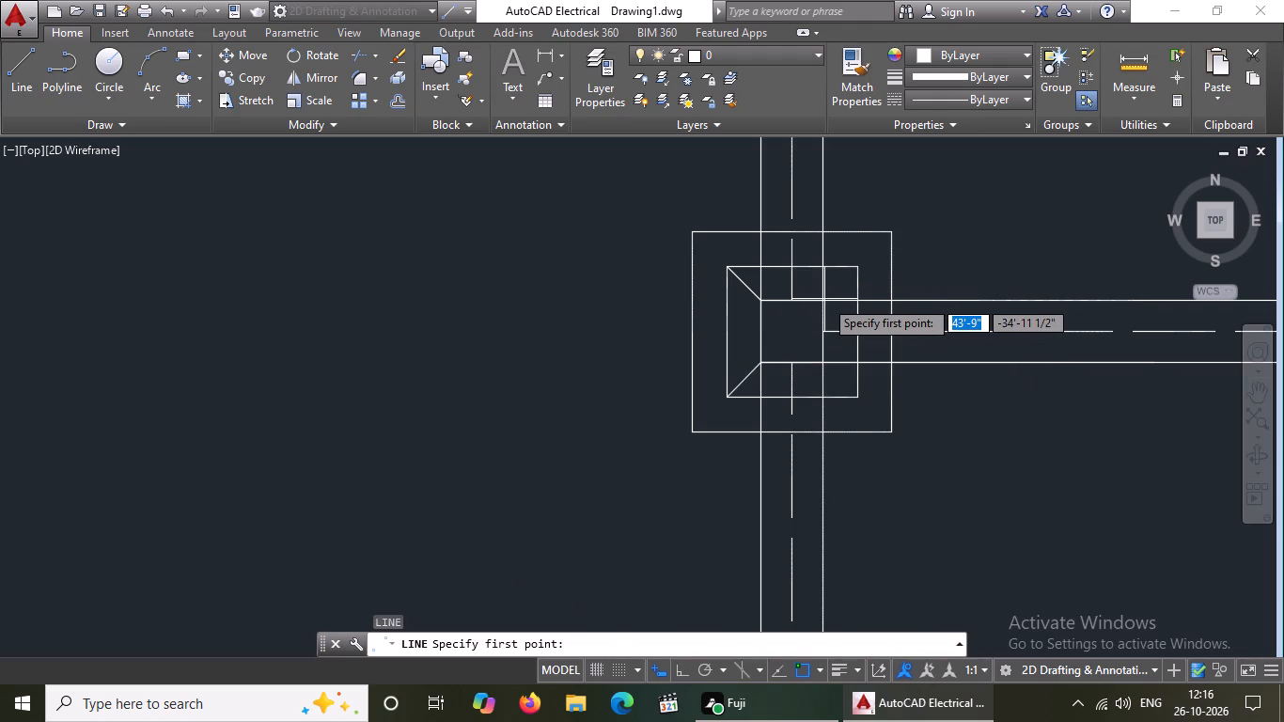
left_click_drag(824, 300, 838, 290)
left_click_drag(857, 268, 869, 258)
key("Return")
key("l")
key("Return")
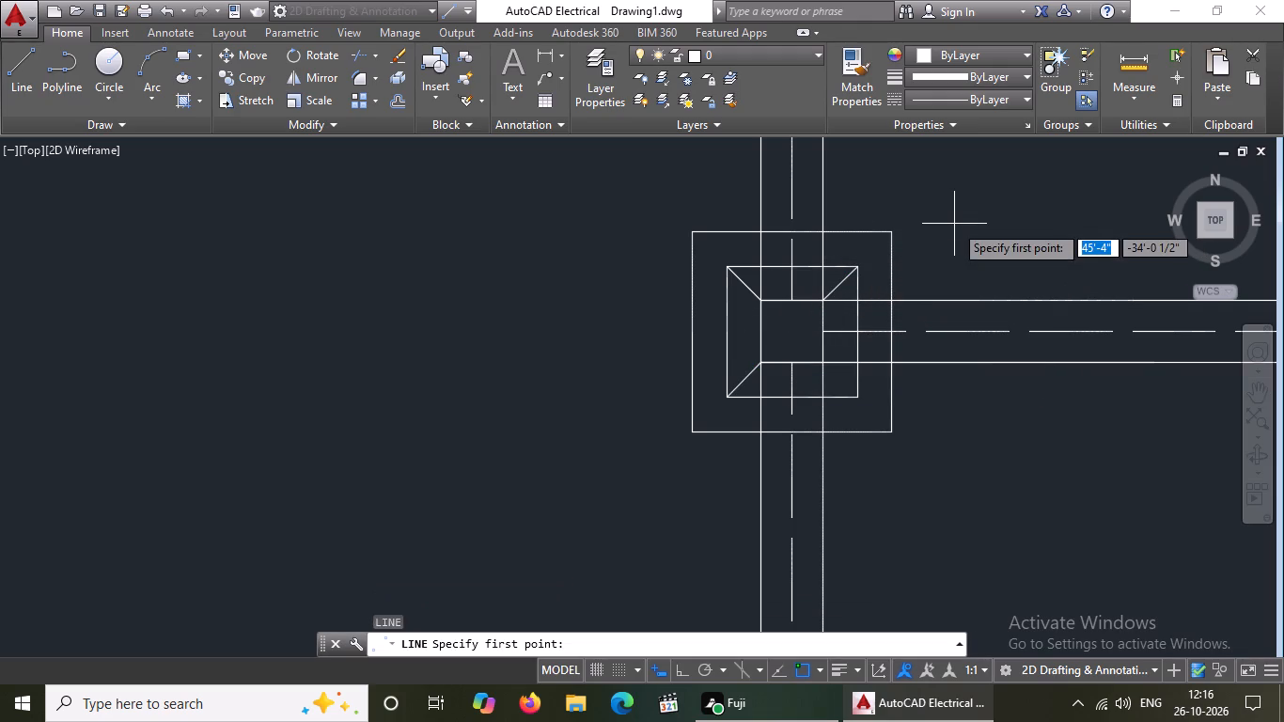
left_click(822, 367)
left_click_drag(851, 397, 859, 403)
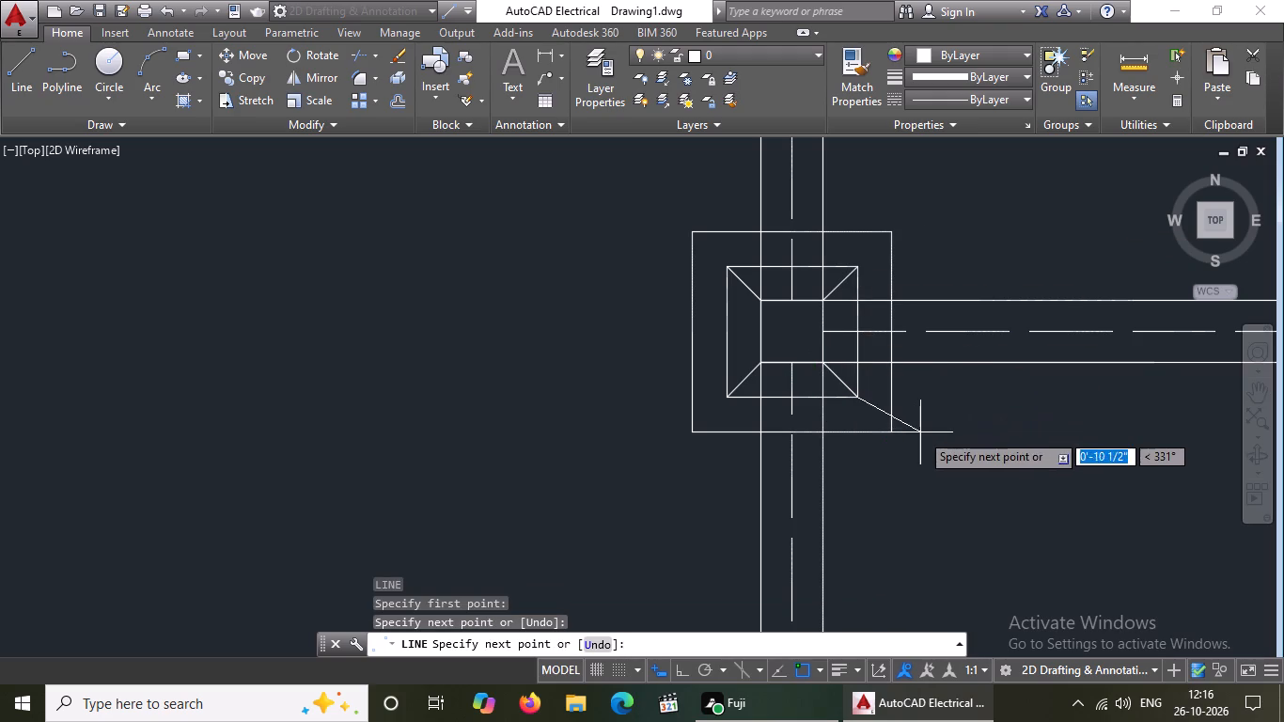
key("Return")
Draw diagonals joining the lower-left and upper-left corners of the inner outline and column square at the fifth row's second column.
key("l")
key("Return")
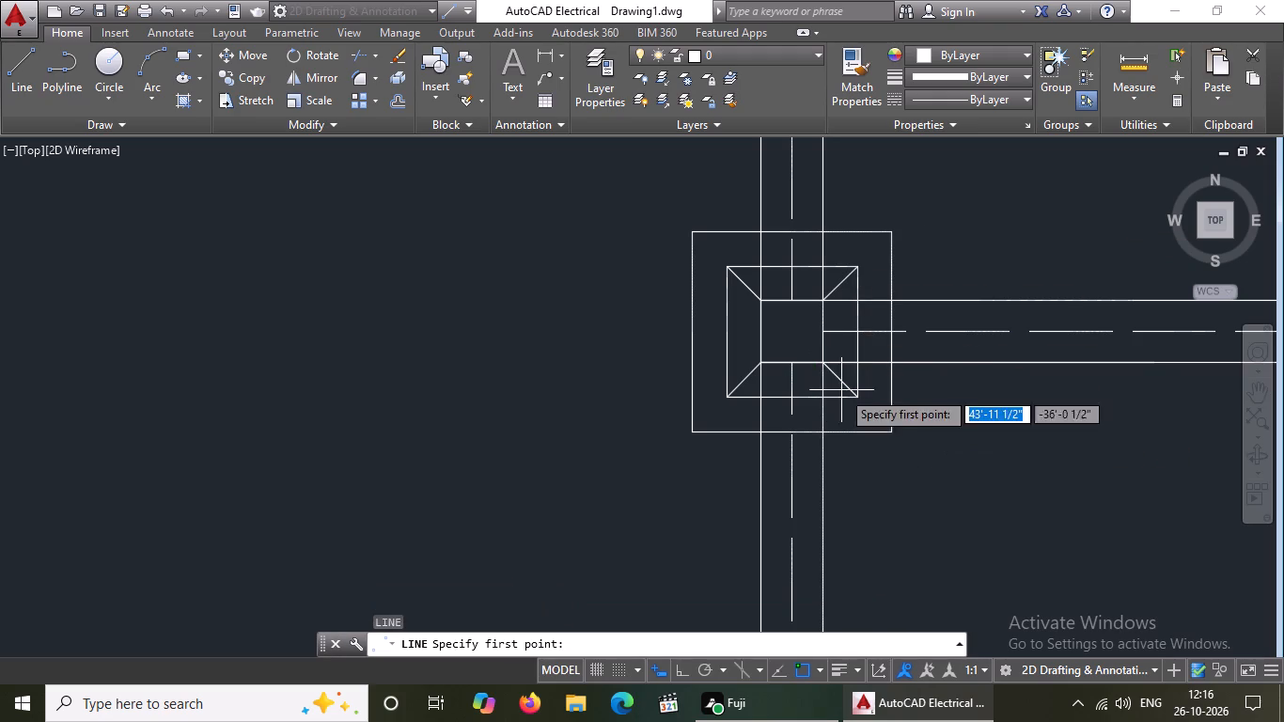
scroll(839, 391, "down", 5)
scroll(1030, 400, "up", 3)
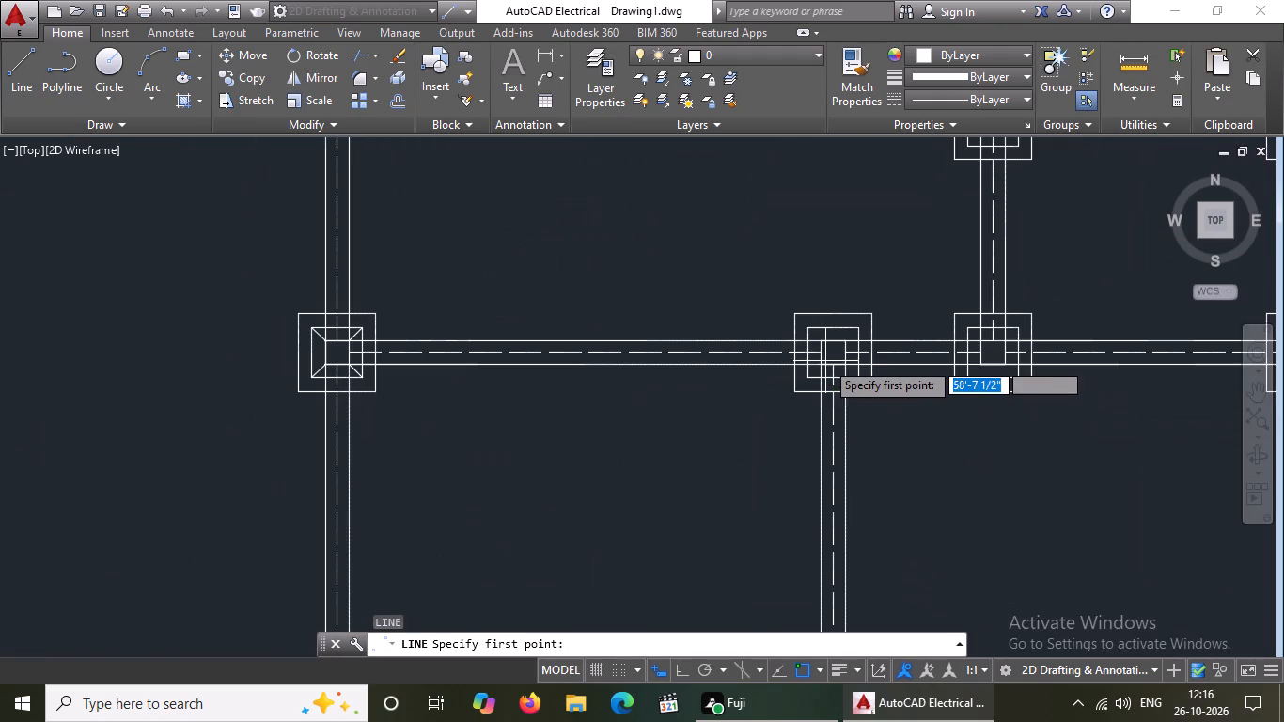
scroll(825, 361, "up", 3)
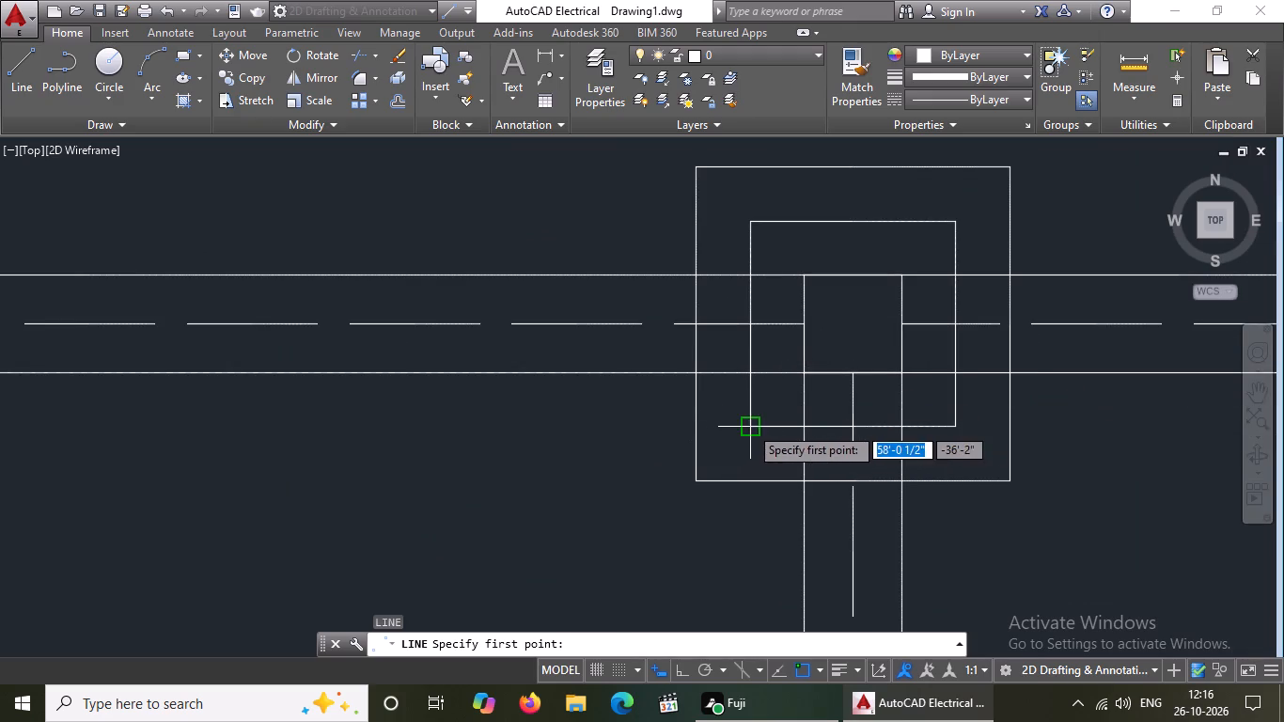
left_click_drag(749, 425, 759, 415)
left_click_drag(804, 373, 852, 351)
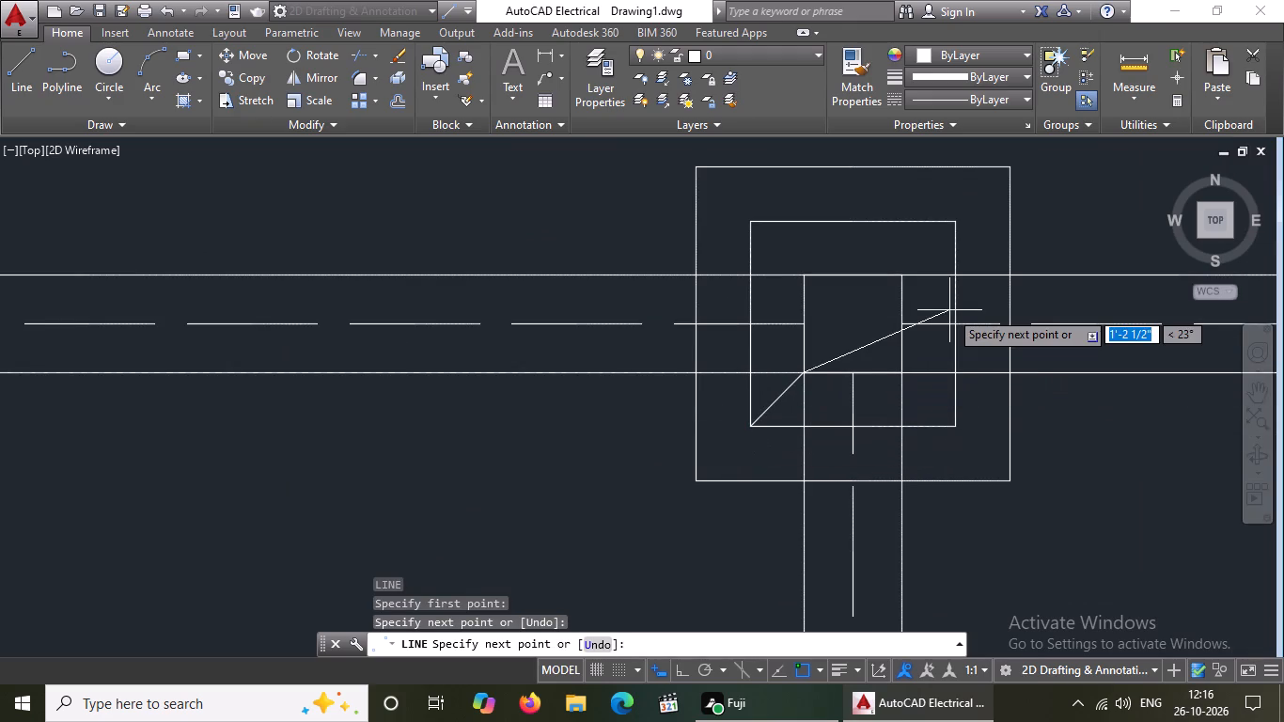
key("Return")
key("l")
key("Return")
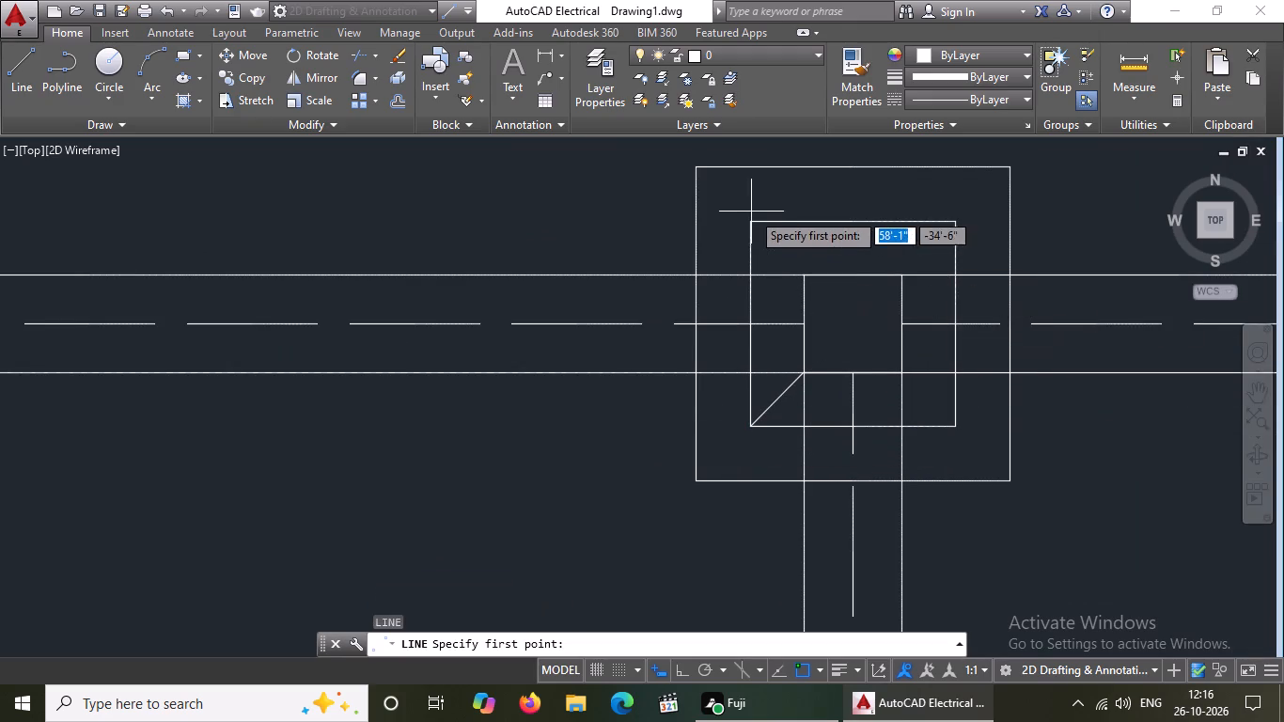
left_click(751, 222)
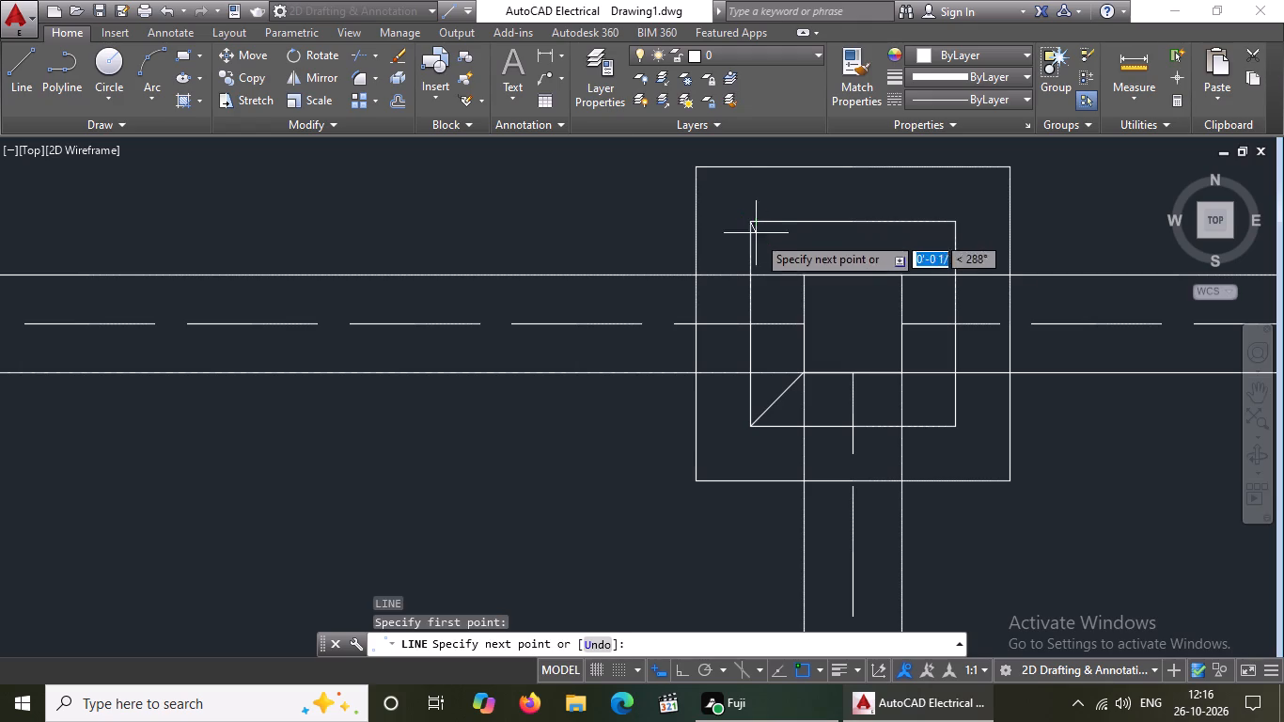
left_click_drag(804, 279, 814, 298)
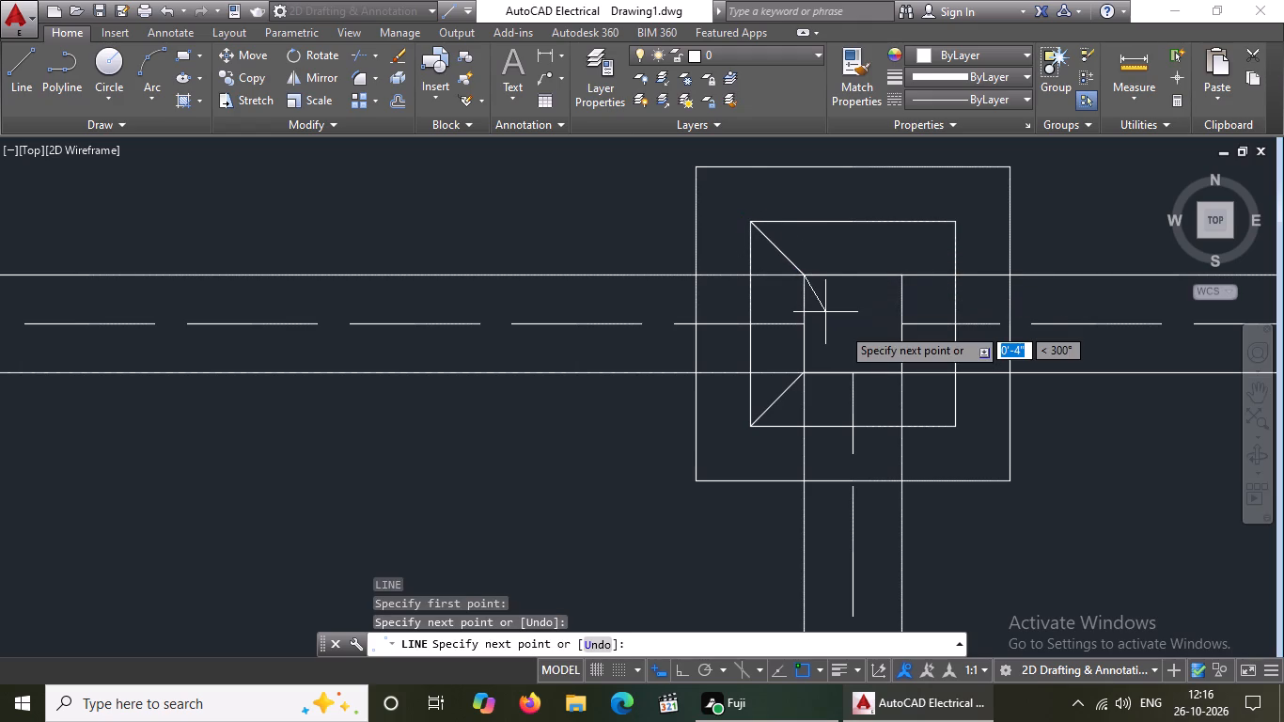
key("Return")
Draw diagonals joining the upper-right and lower-right corners of the column square and inner outline at the fifth row's second column.
key("l")
key("Return")
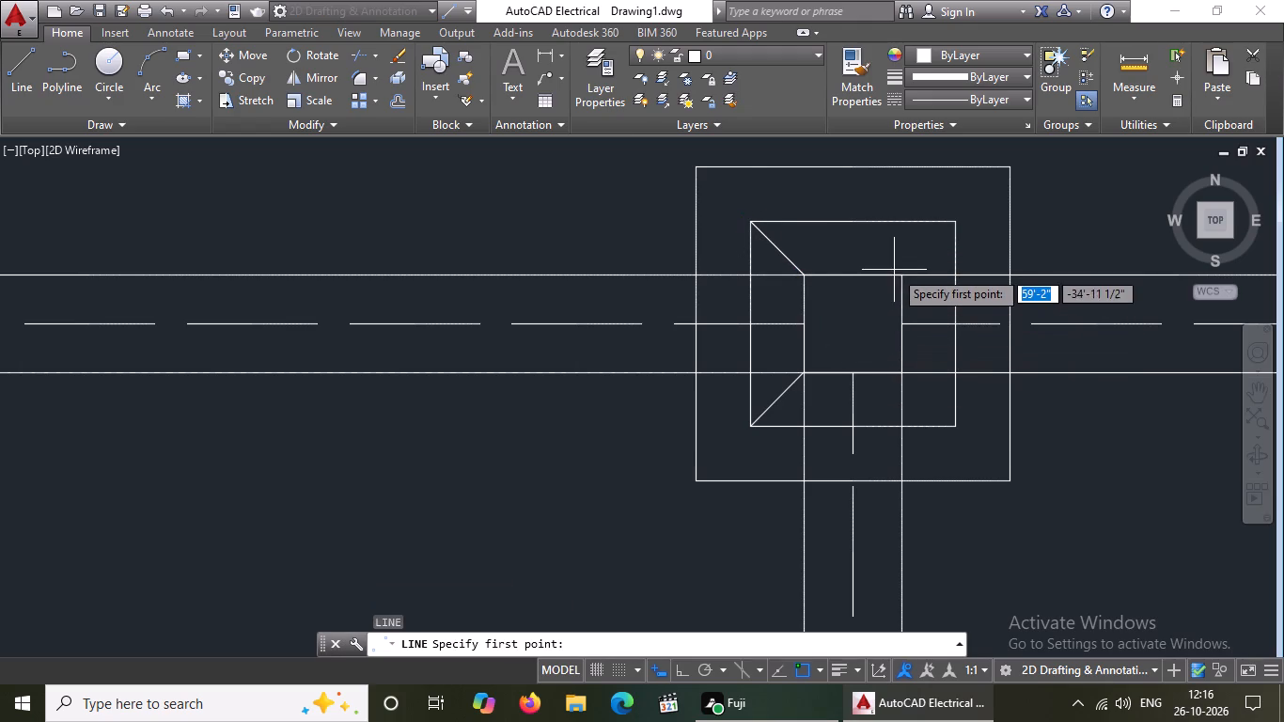
left_click_drag(895, 275, 912, 262)
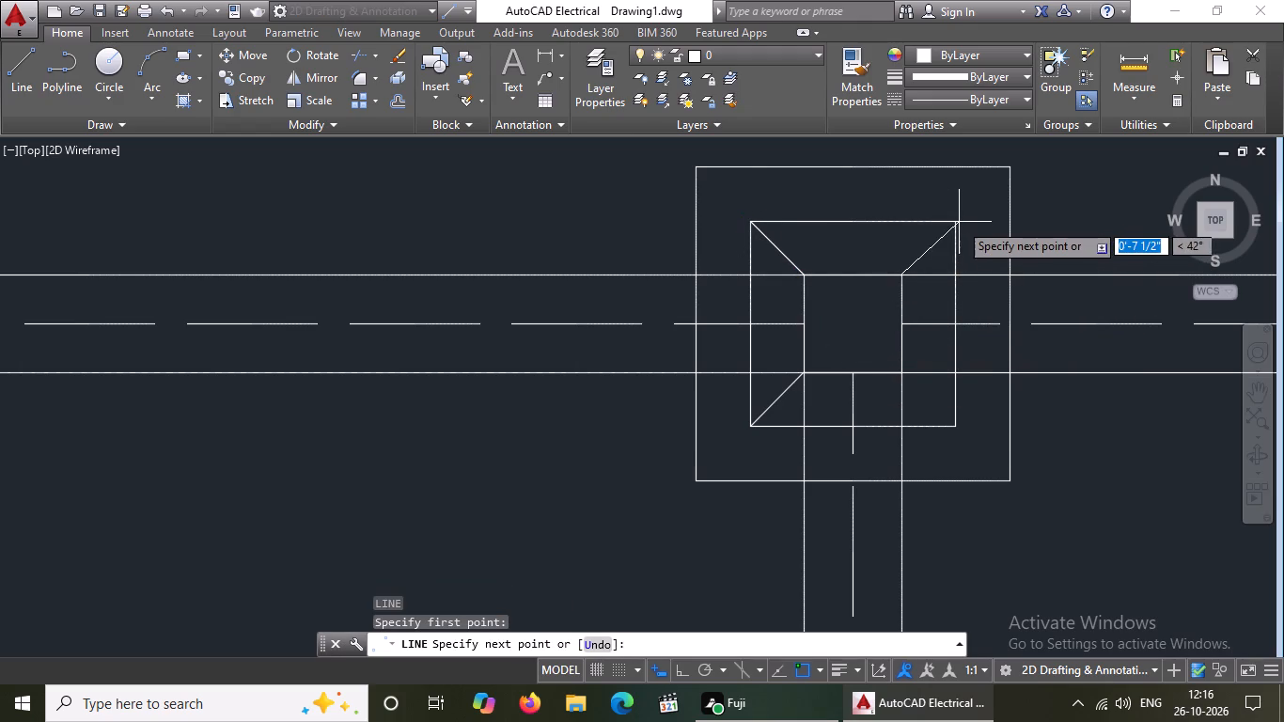
left_click_drag(951, 220, 974, 199)
key("Return")
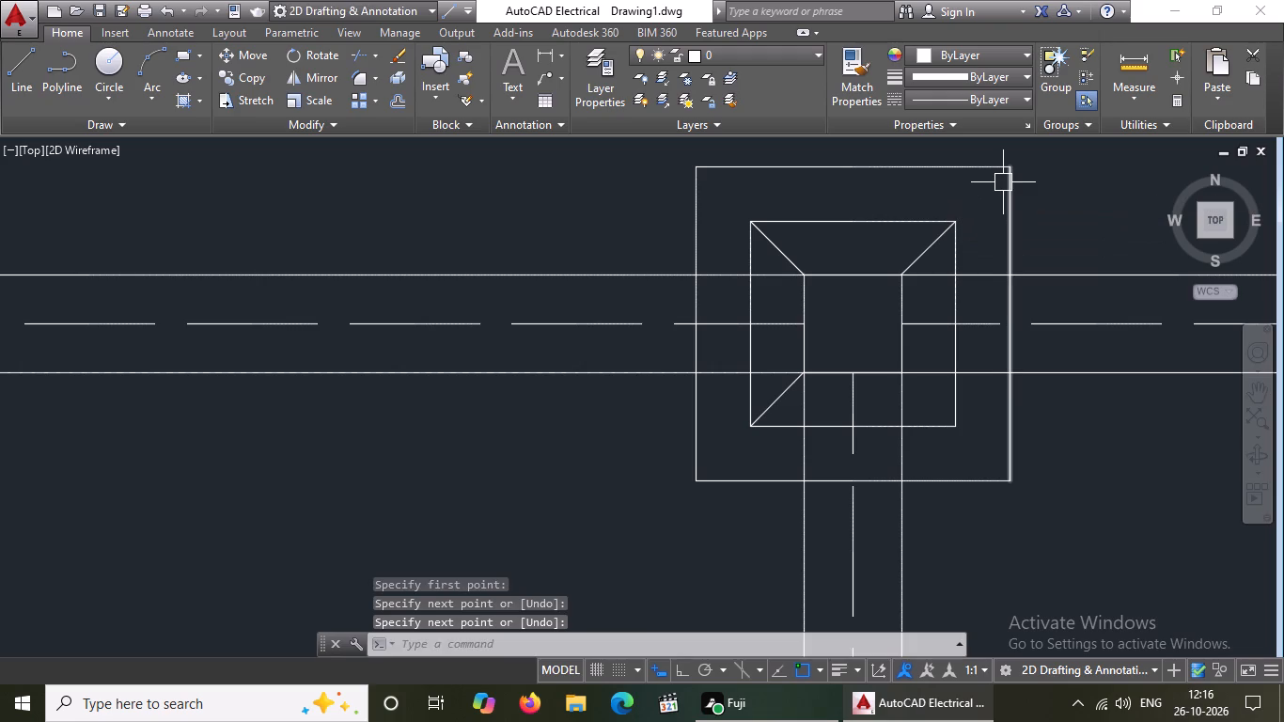
key("l")
key("Return")
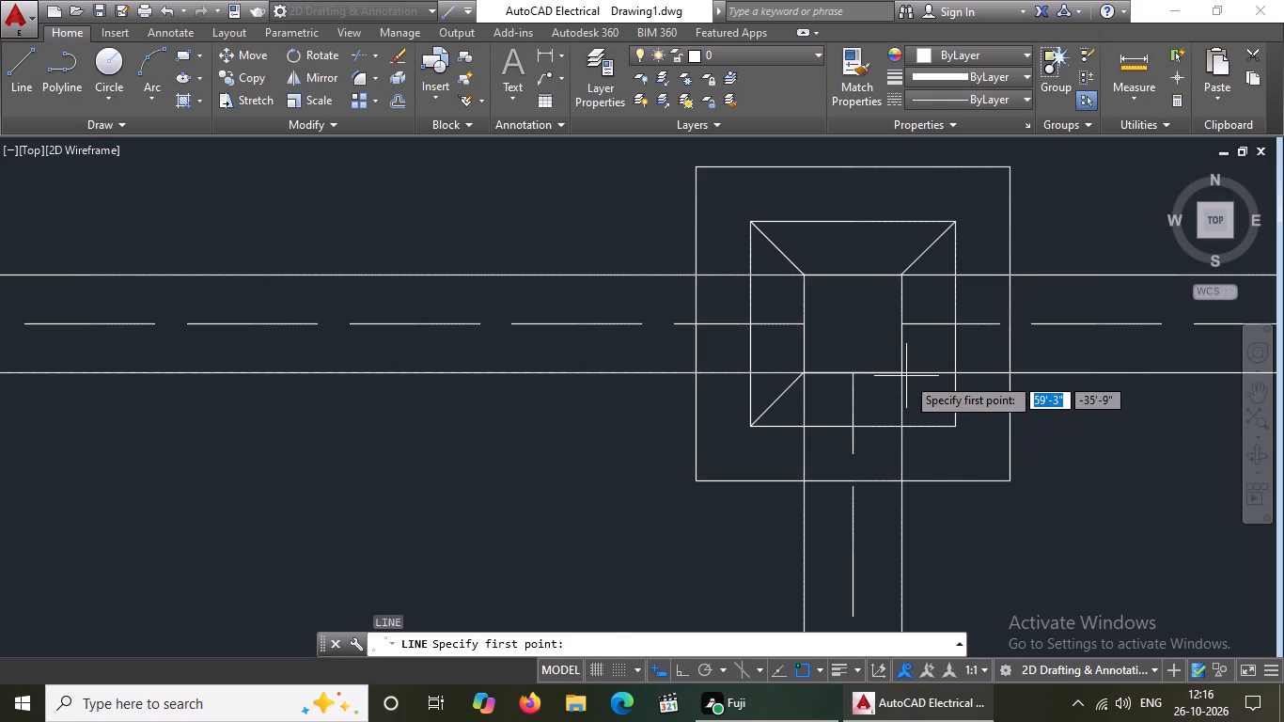
left_click(893, 371)
left_click(953, 427)
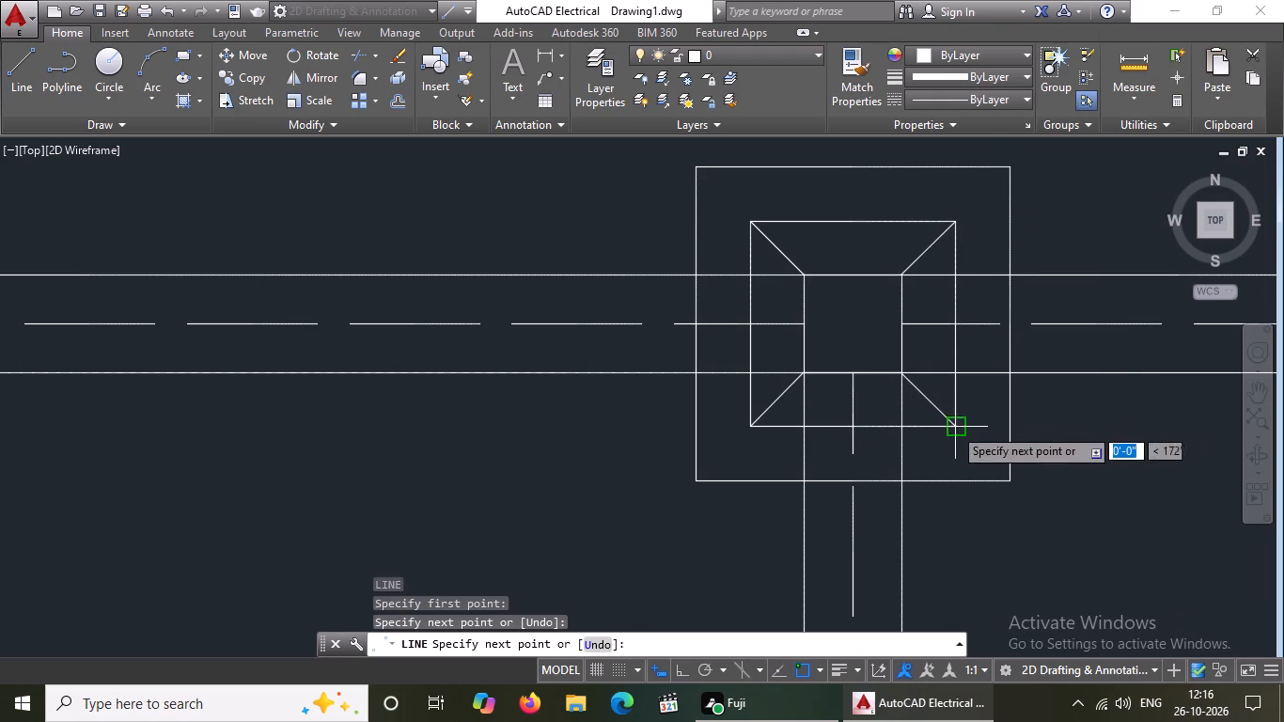
scroll(944, 398, "down", 4)
key("Return")
Draw diagonals joining the lower-left and upper-left corners of the inner outline and column square at the fifth row's third column.
key("l")
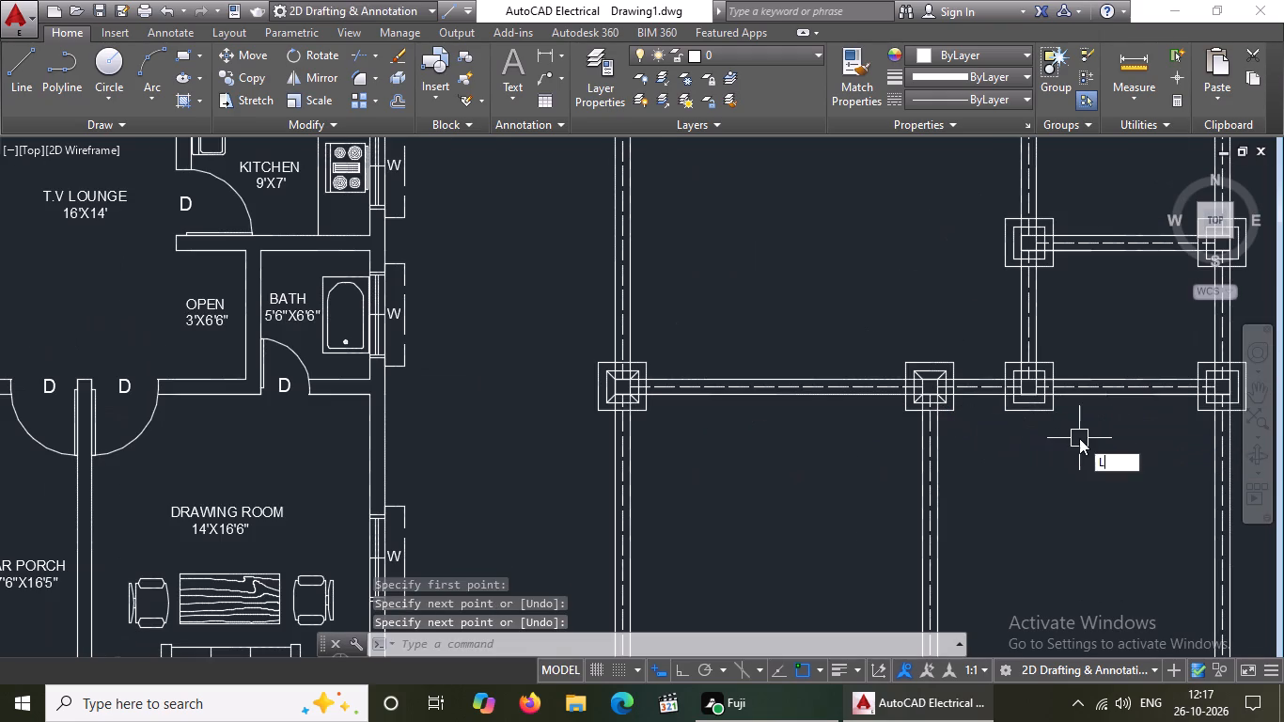
key("Return")
scroll(1011, 407, "down", 1)
scroll(1161, 375, "up", 2)
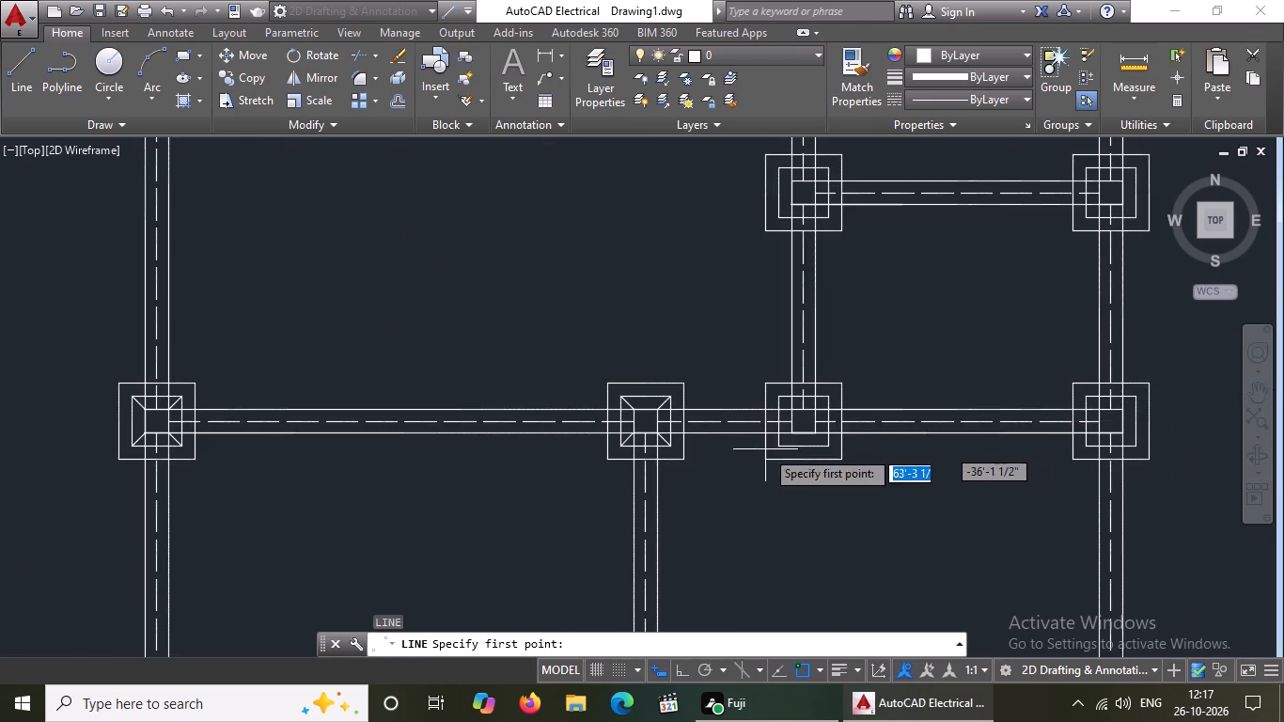
scroll(782, 416, "up", 3)
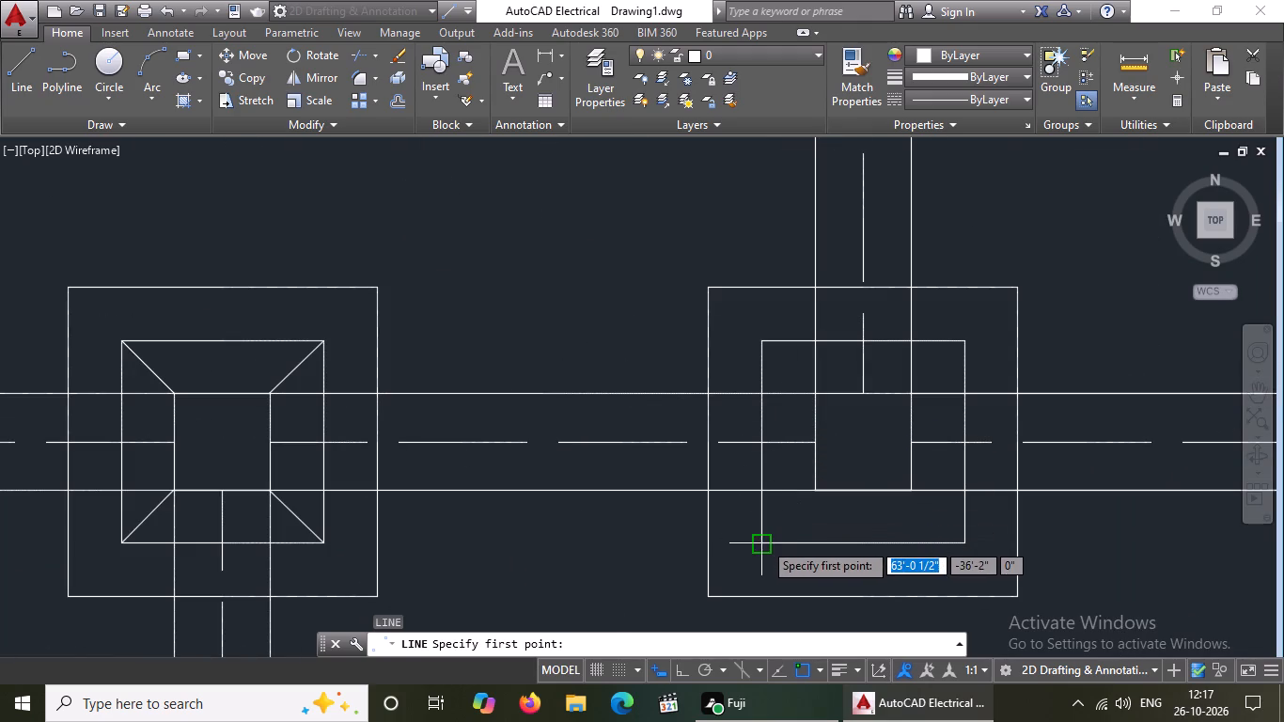
left_click(763, 541)
left_click_drag(817, 489, 843, 461)
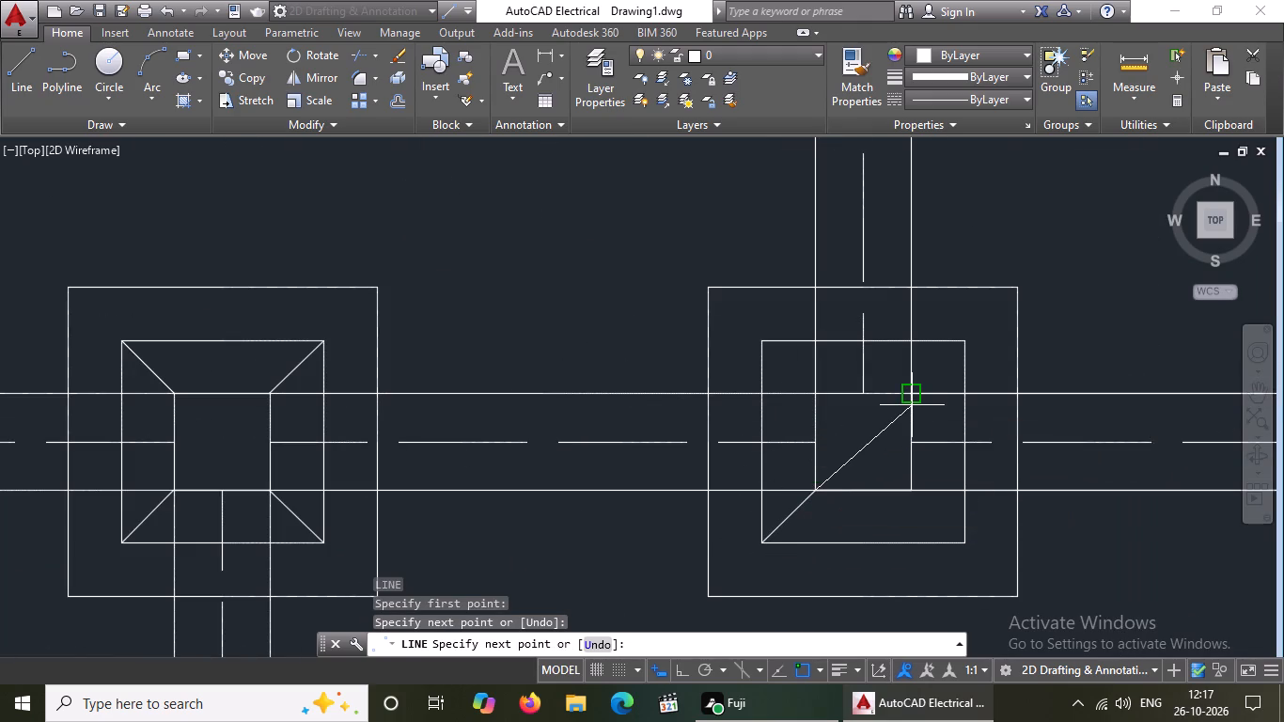
key("Return")
key("l")
key("Return")
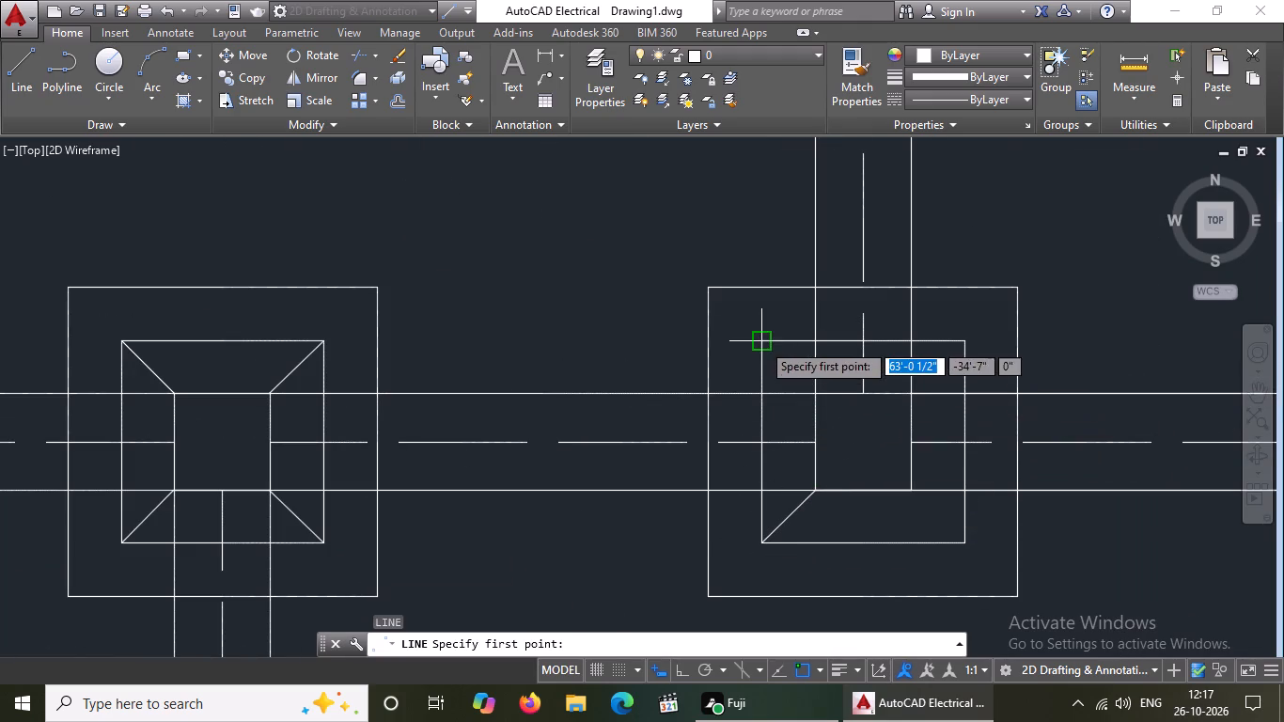
left_click(761, 340)
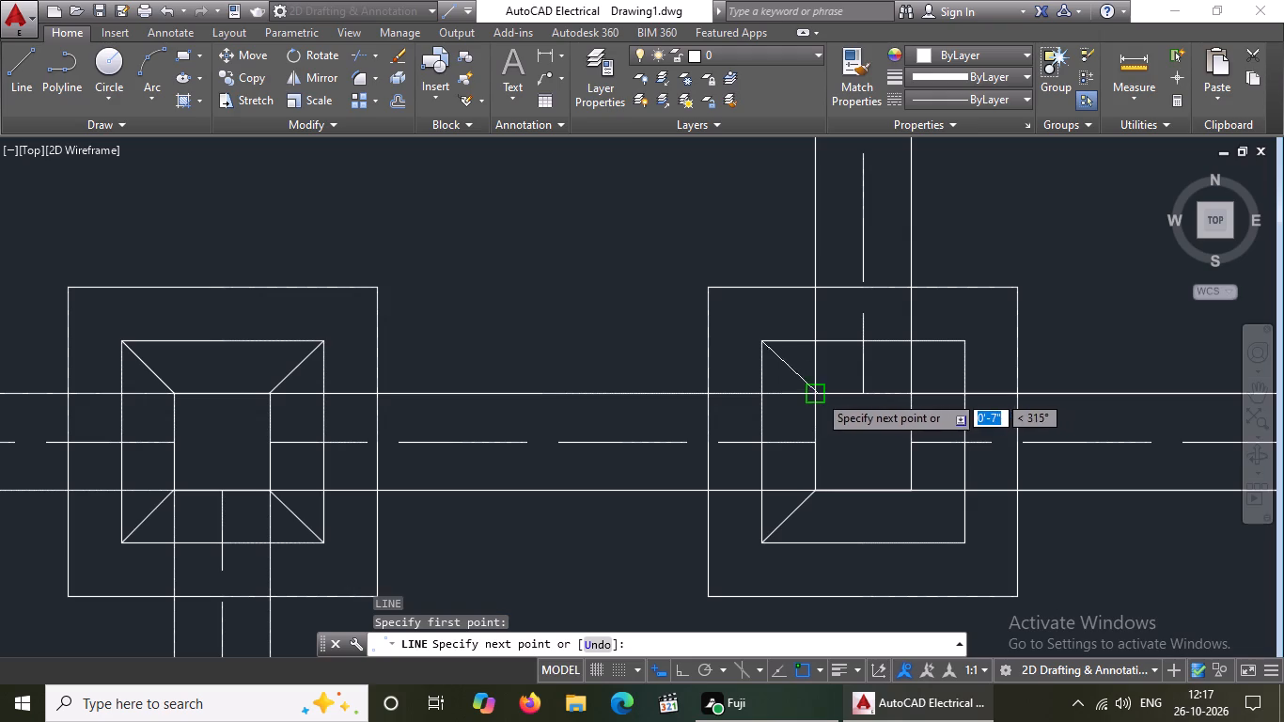
left_click_drag(820, 394, 835, 411)
key("Return")
Draw diagonals joining the upper-right and lower-right corners of the column square and inner outline at the fifth row's third column.
key("l")
key("Return")
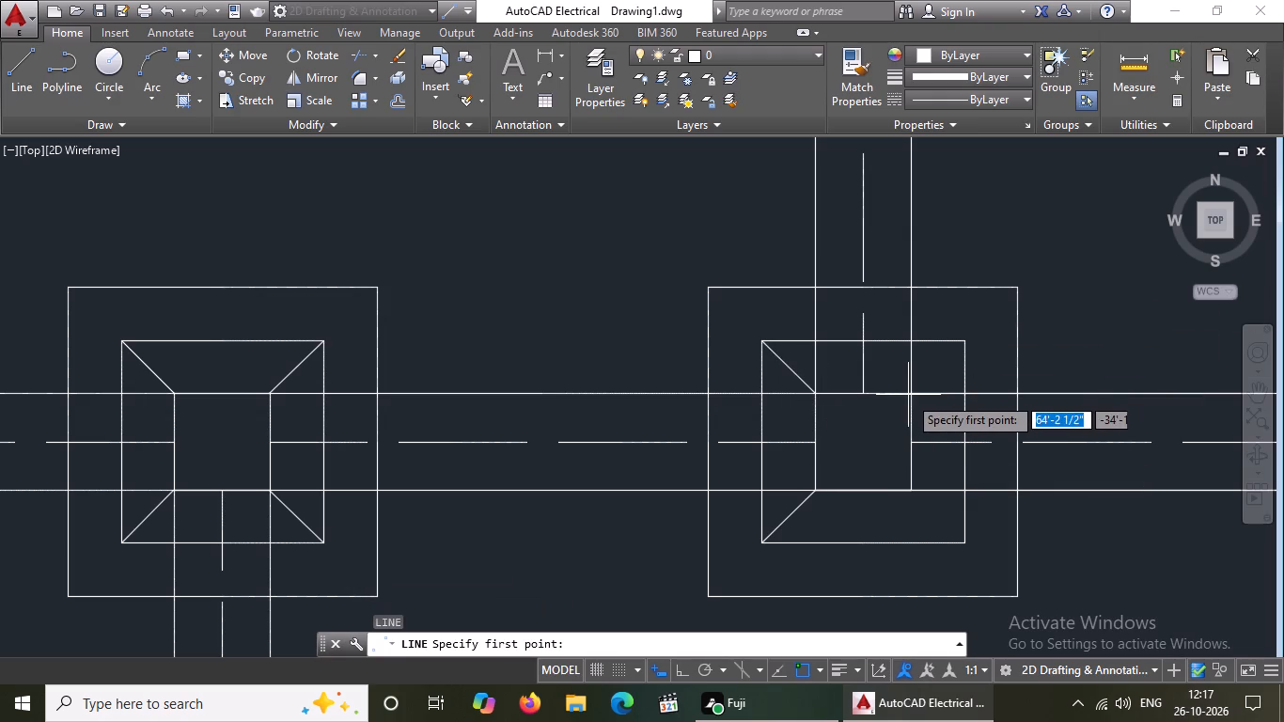
left_click_drag(913, 393, 918, 382)
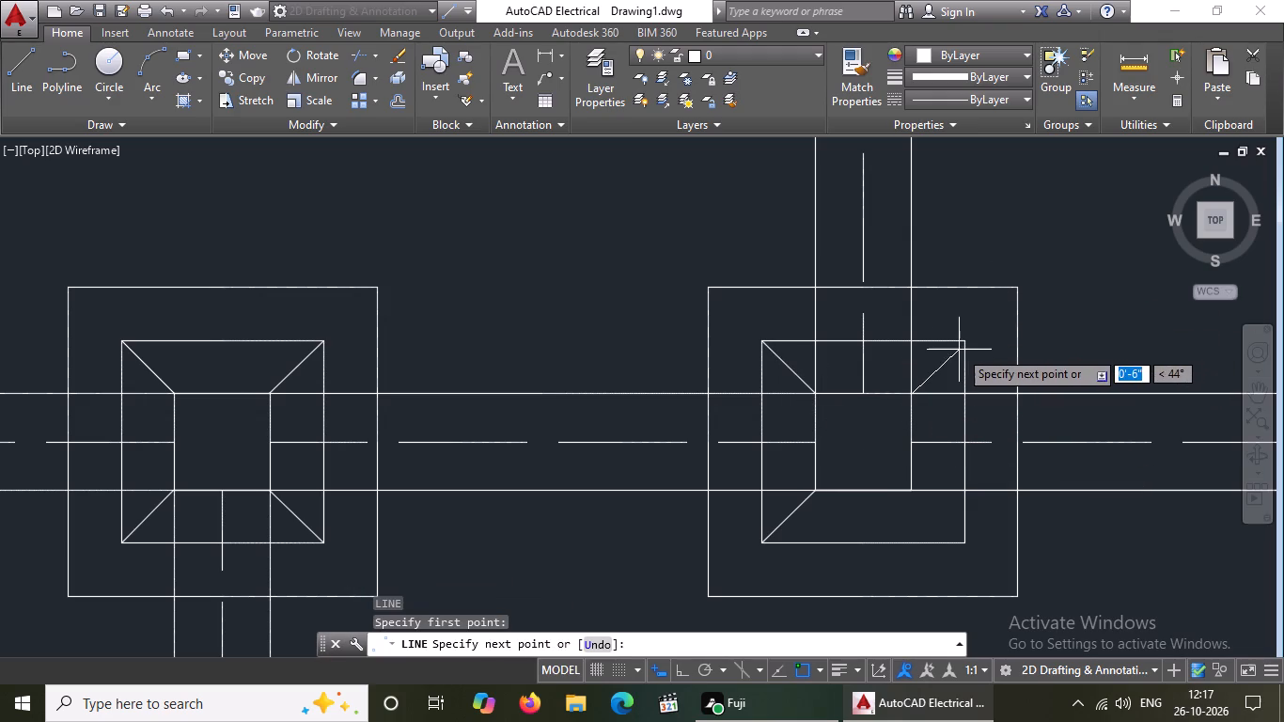
left_click_drag(964, 338, 1003, 307)
key("Return")
key("l")
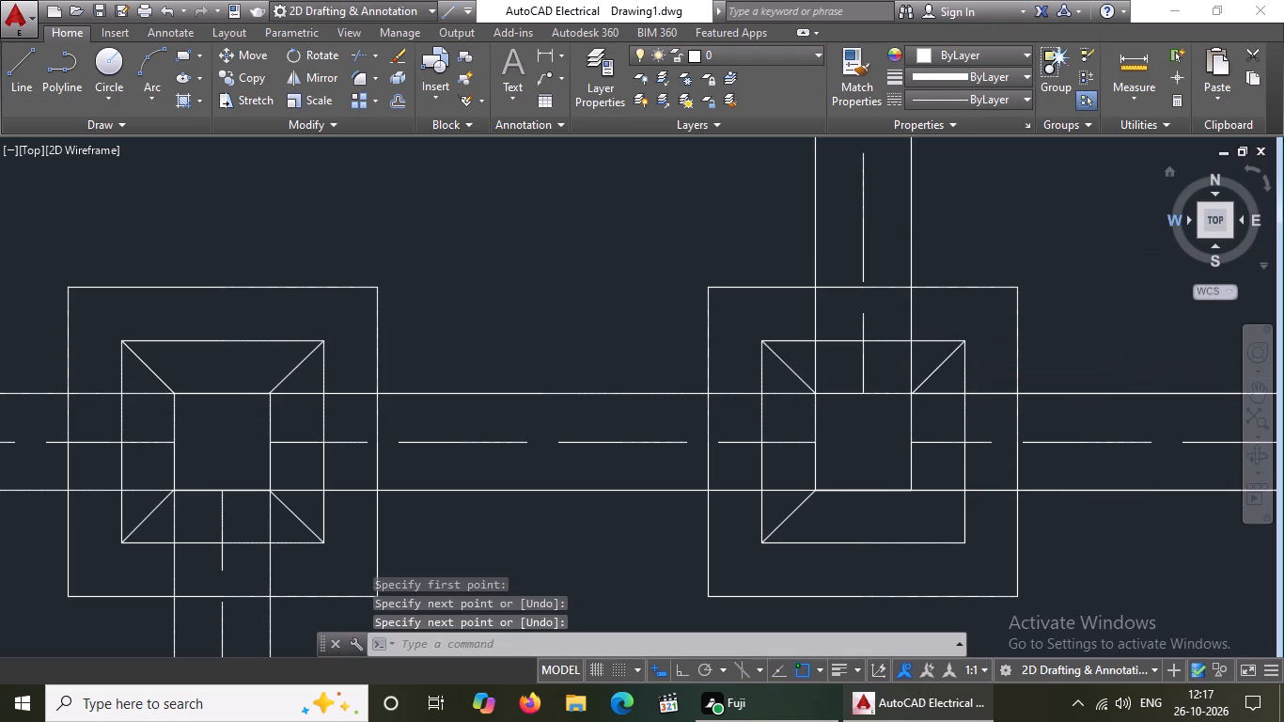
key("Return")
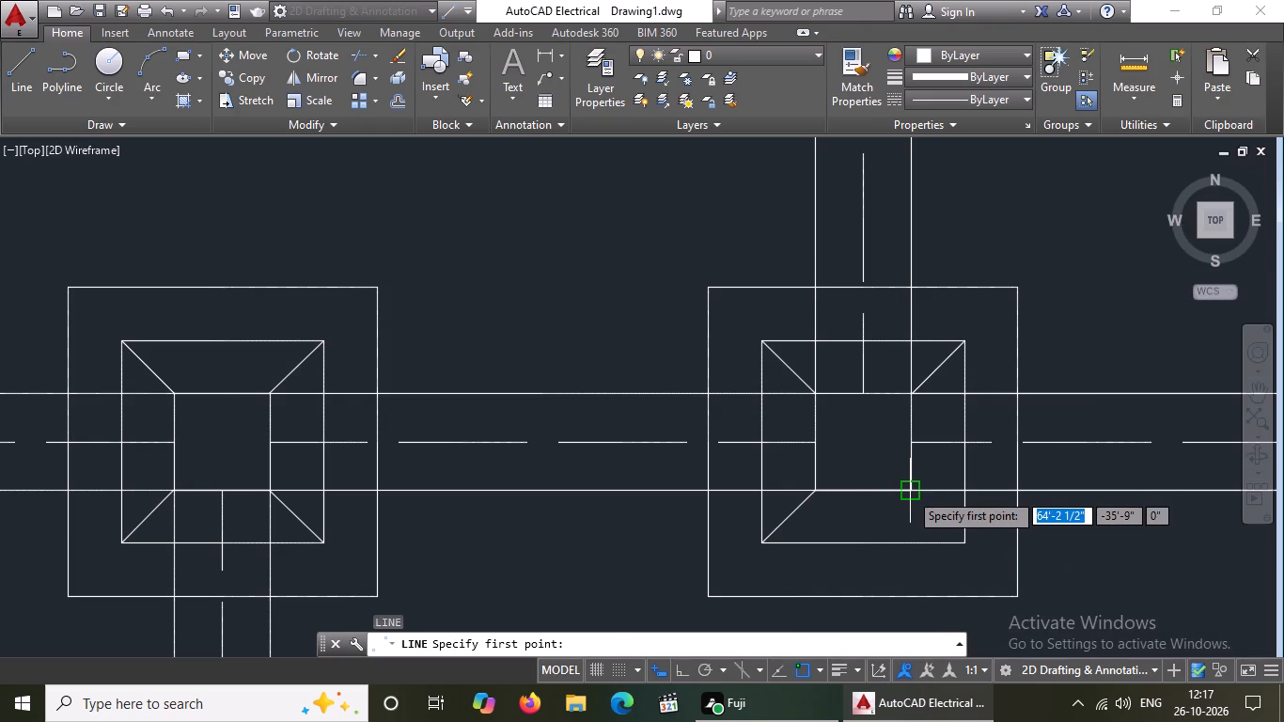
left_click(909, 491)
left_click_drag(964, 544, 973, 557)
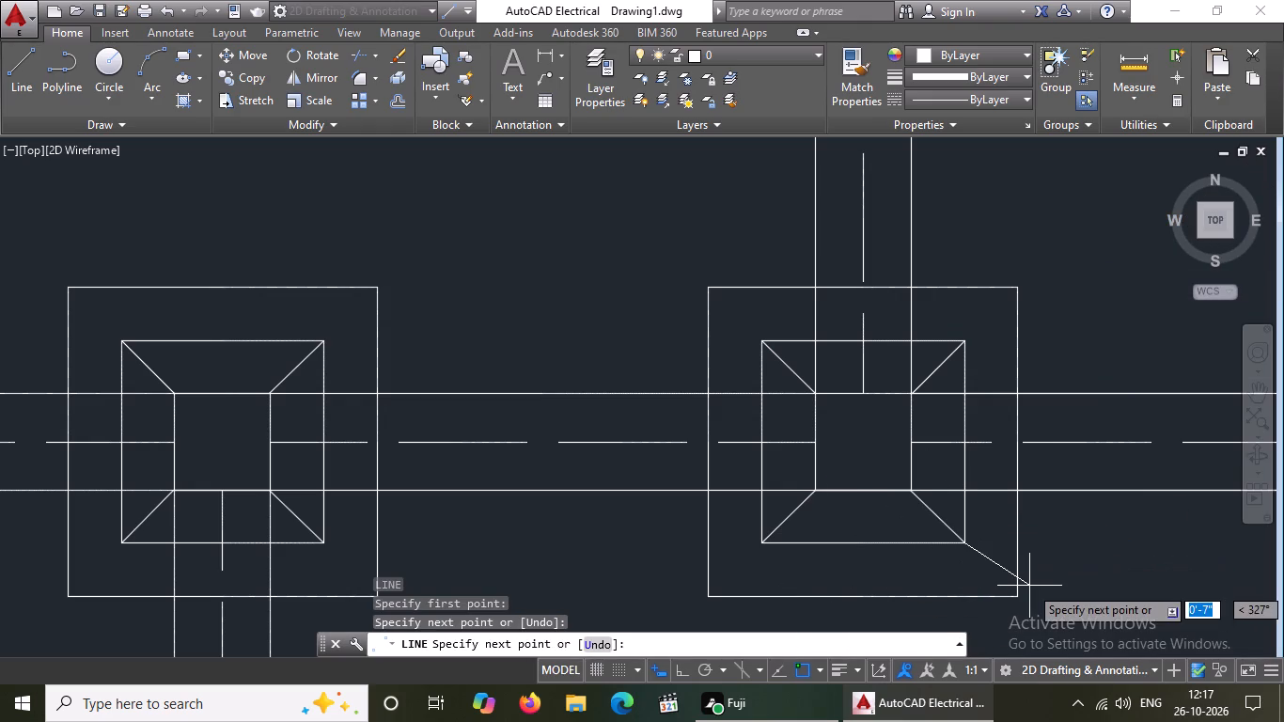
key("Return")
Draw diagonals joining the upper-left and upper-right corners of the inner outline and column square at the fifth row's fourth column.
key("l")
key("Return")
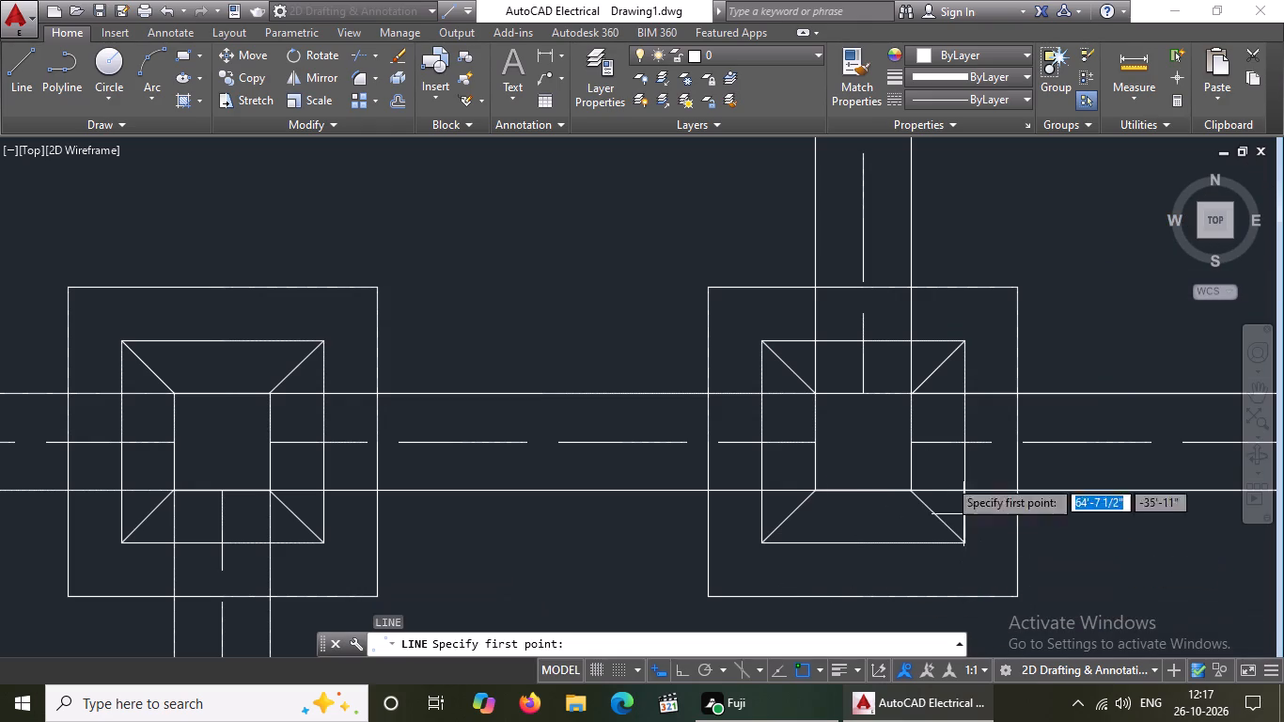
scroll(937, 432, "down", 6)
scroll(1028, 430, "up", 3)
scroll(939, 417, "up", 3)
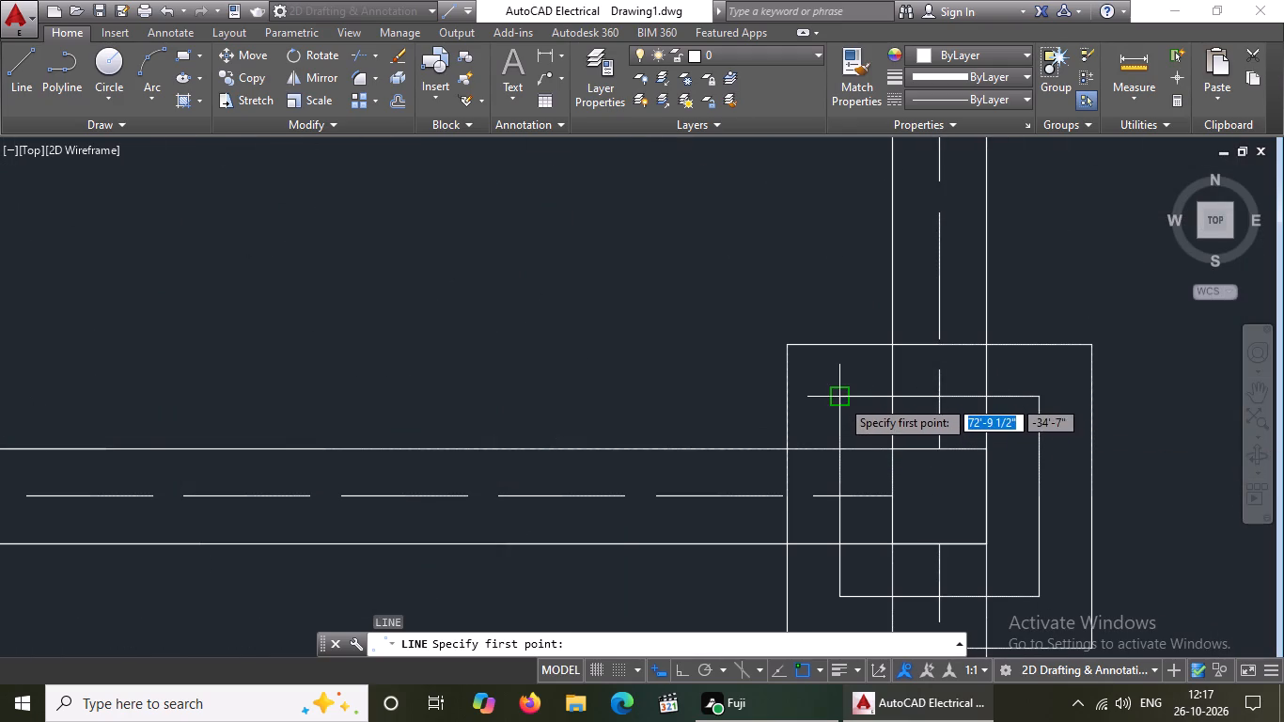
left_click(840, 399)
left_click_drag(893, 448, 908, 455)
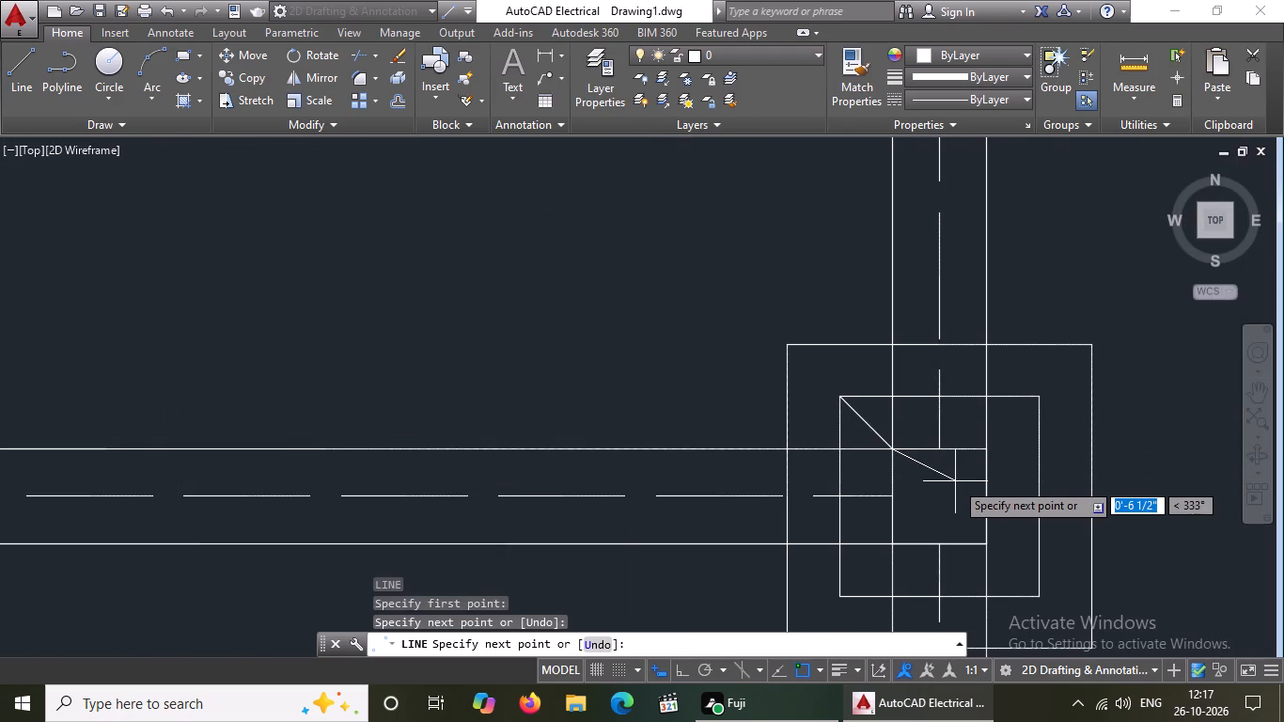
key("Return")
key("l")
key("Return")
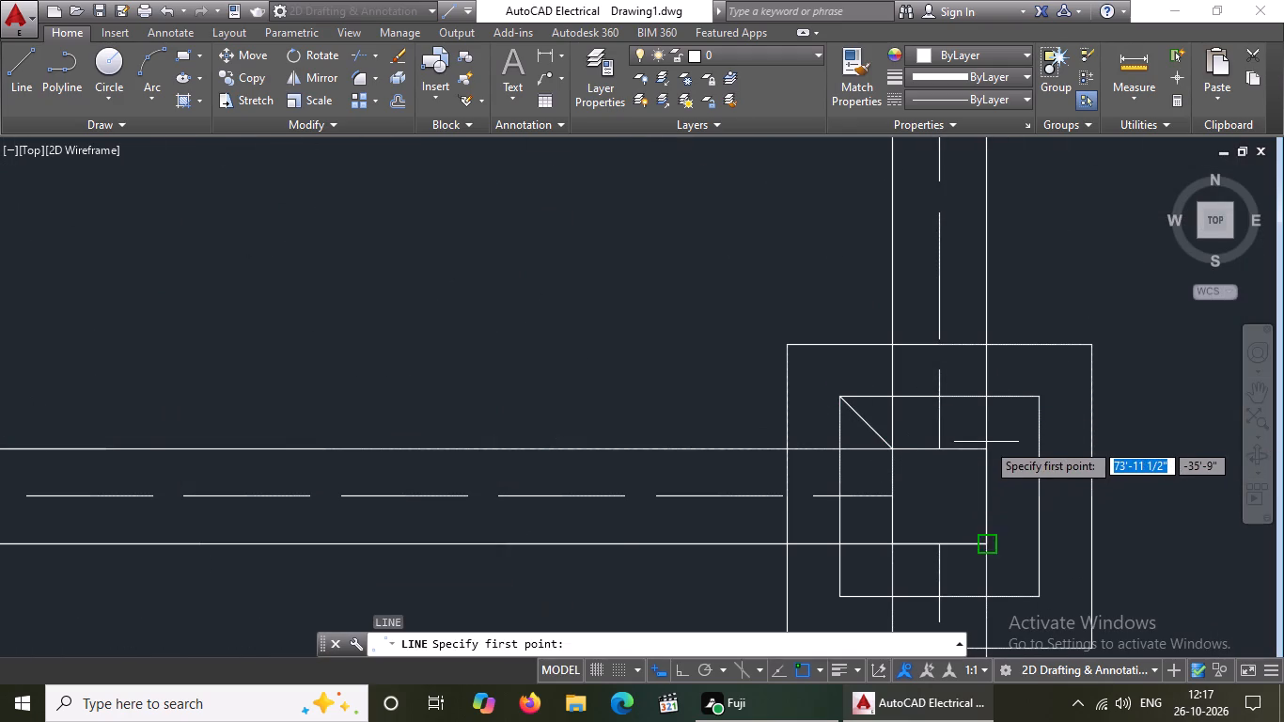
left_click(986, 451)
left_click(1032, 400)
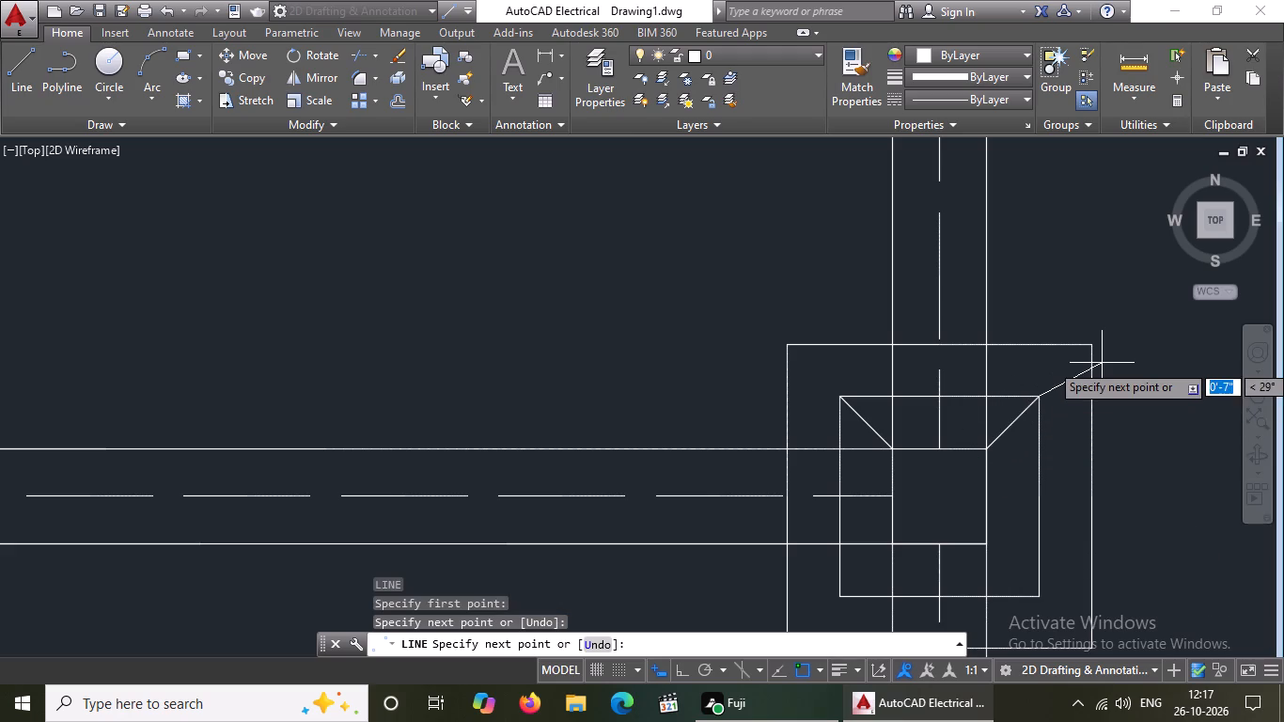
key("Return")
Draw diagonals joining the lower-left and lower-right corners of the inner outline and column square at the fifth row's fourth column.
key("l")
key("Return")
scroll(759, 301, "down", 2)
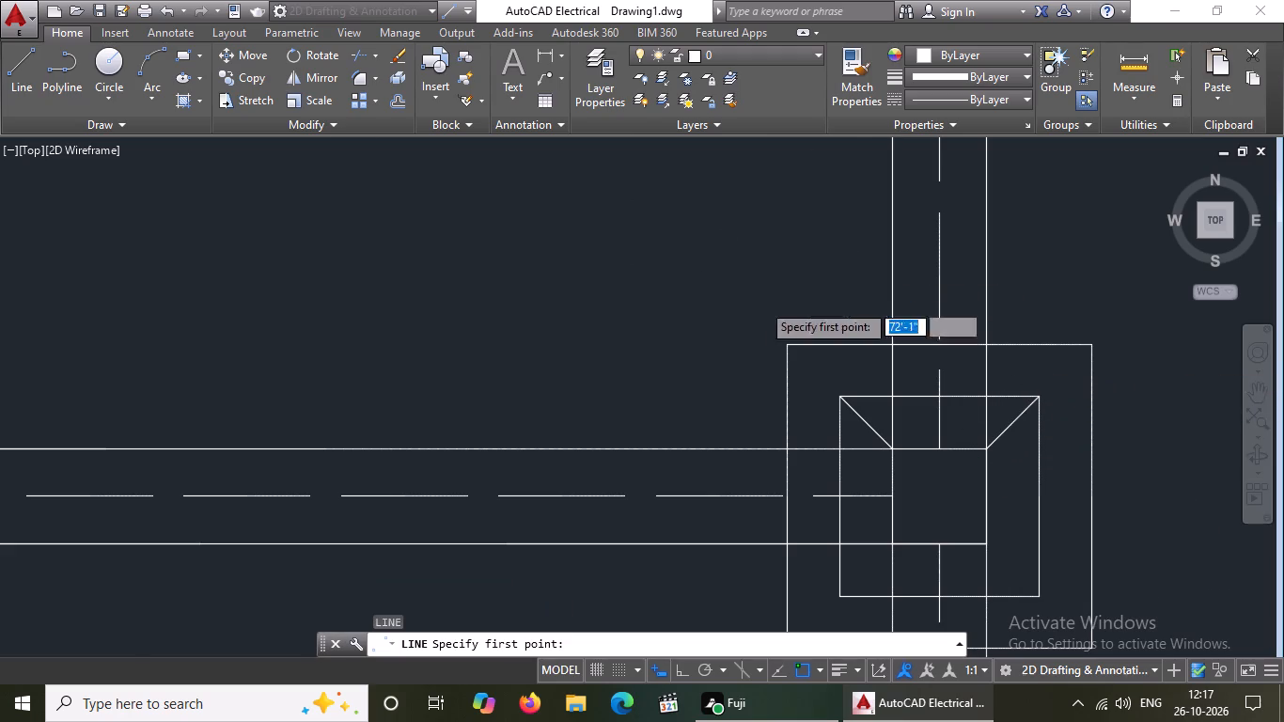
scroll(763, 309, "down", 1)
scroll(789, 372, "up", 4)
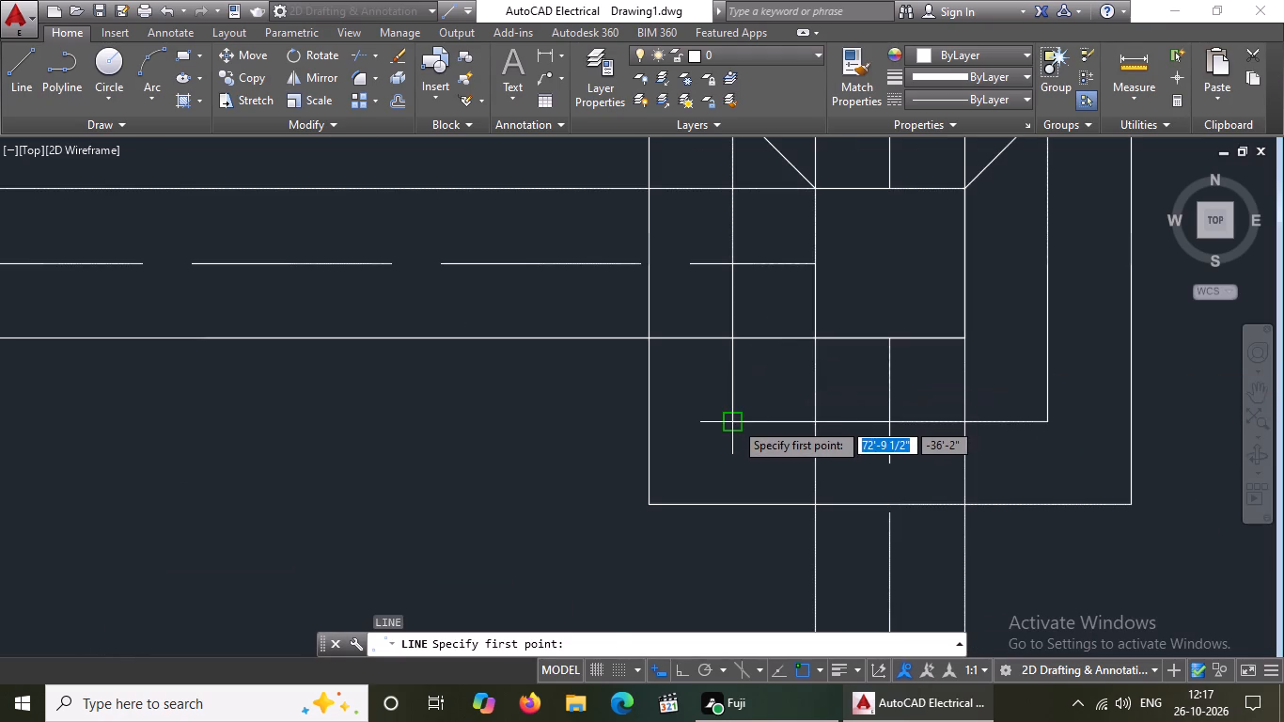
left_click_drag(734, 420, 754, 409)
left_click(814, 341)
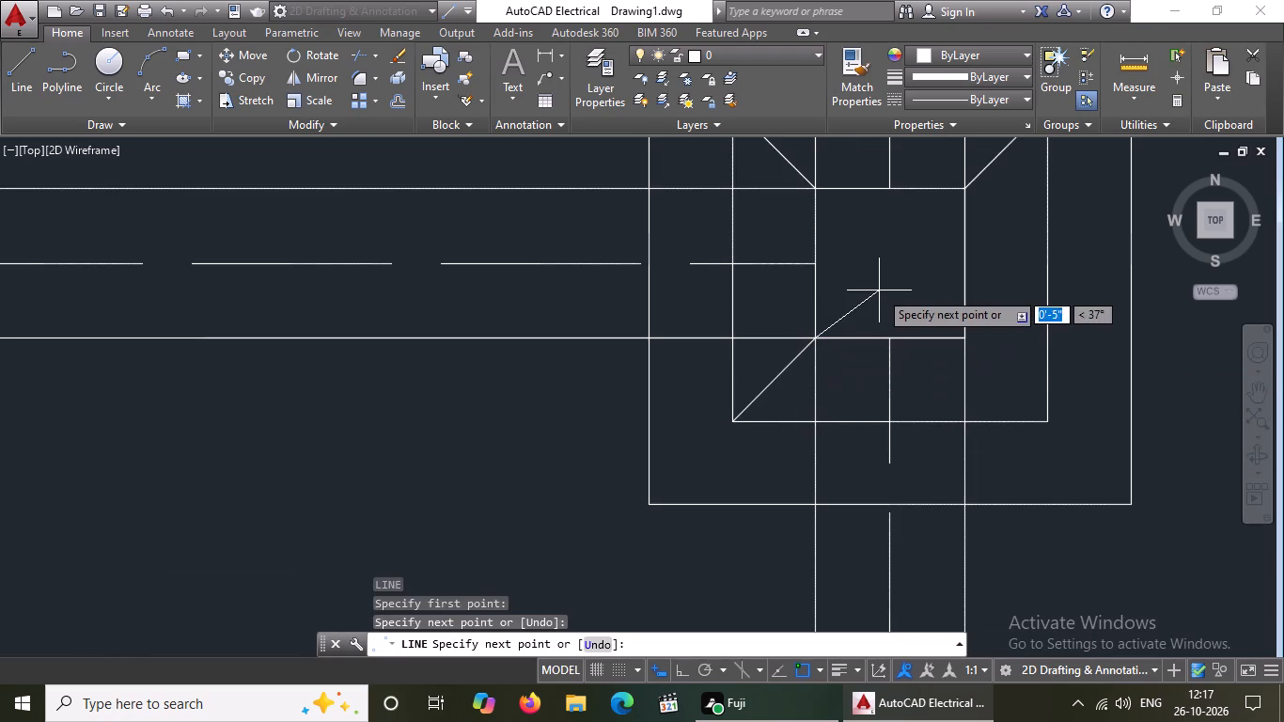
key("Return")
key("l")
key("Return")
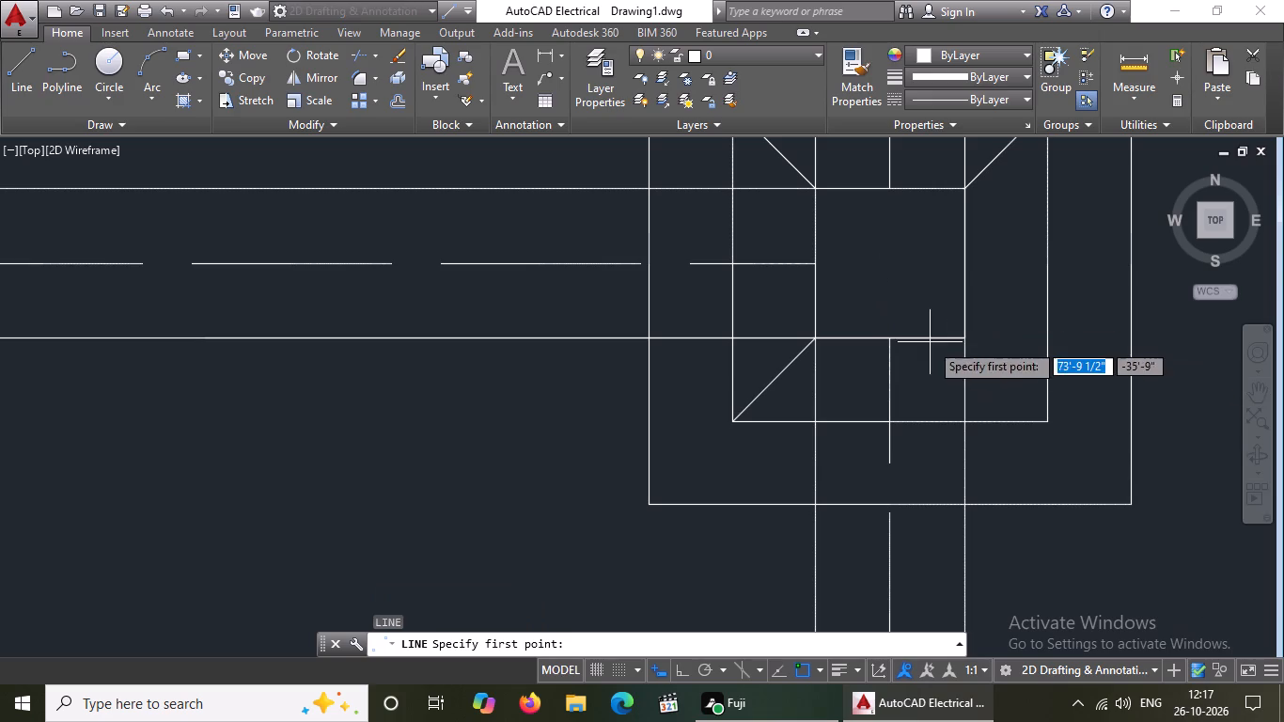
left_click(965, 337)
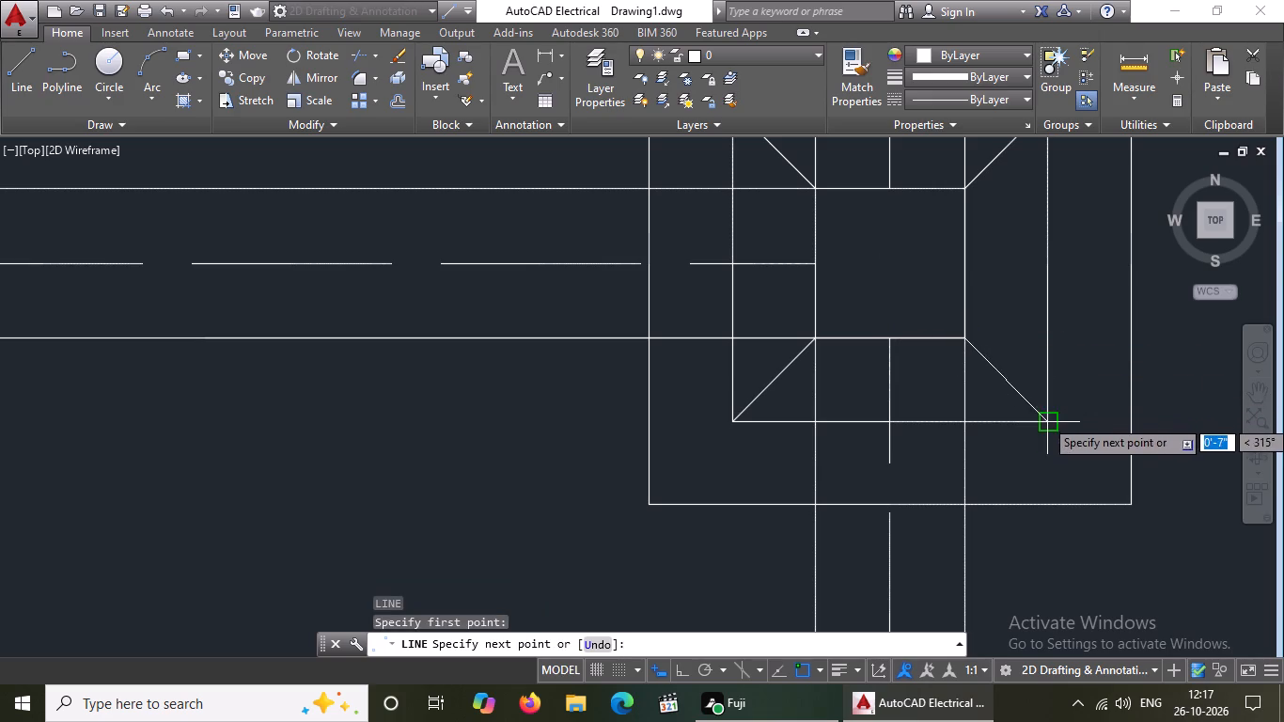
left_click(1049, 422)
key("Return")
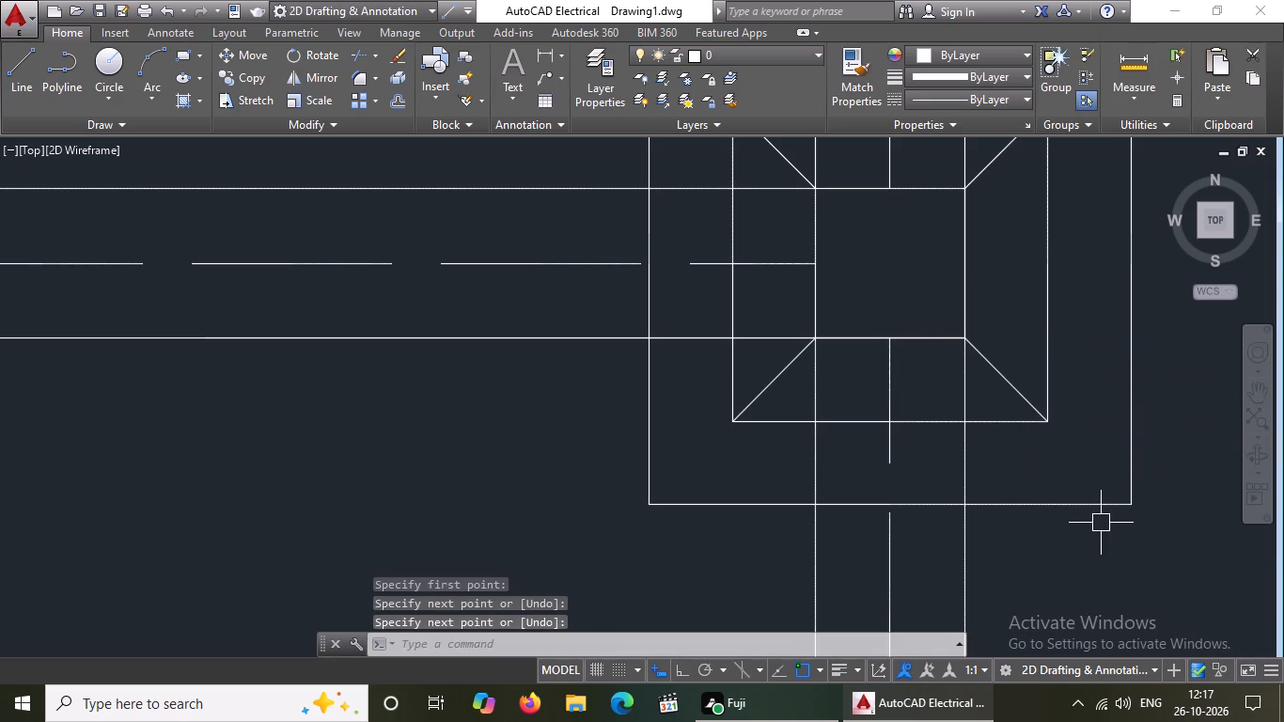
Draw diagonals joining the upper-right and upper-left corners of the column square and inner outline at the fourth row's first column.
scroll(1069, 443, "down", 7)
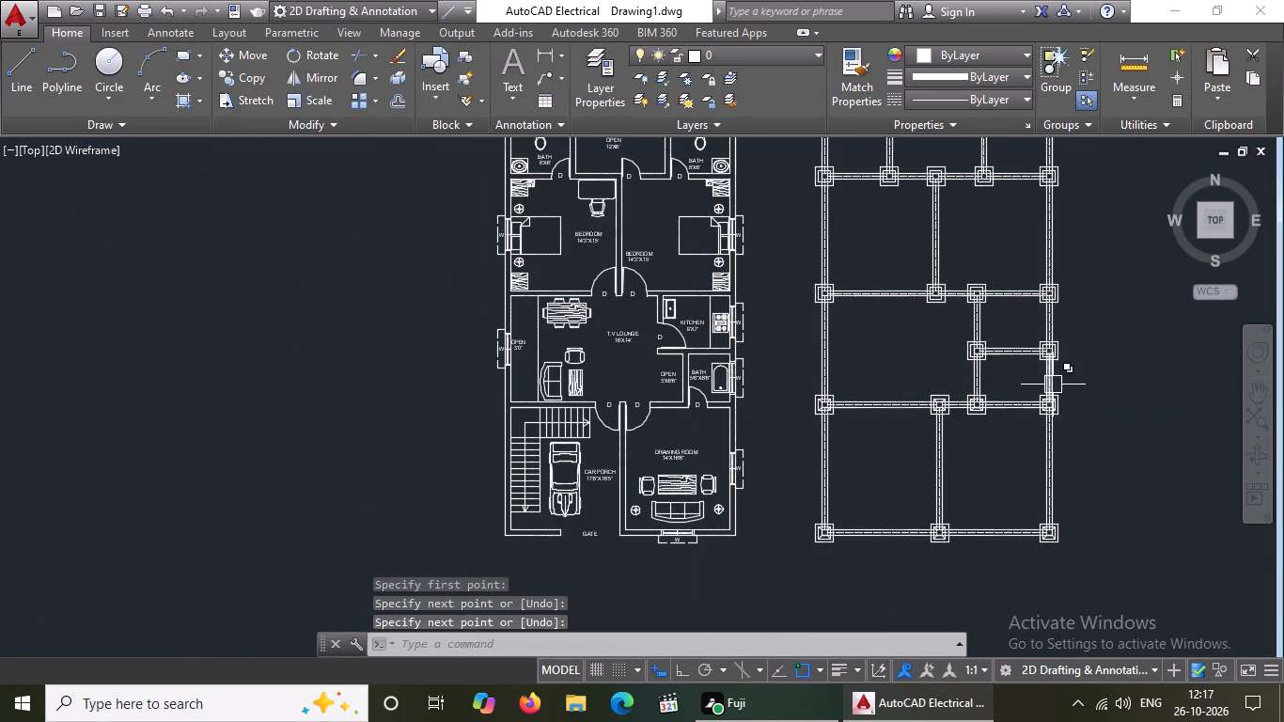
middle_click_drag(1053, 385, 1003, 416)
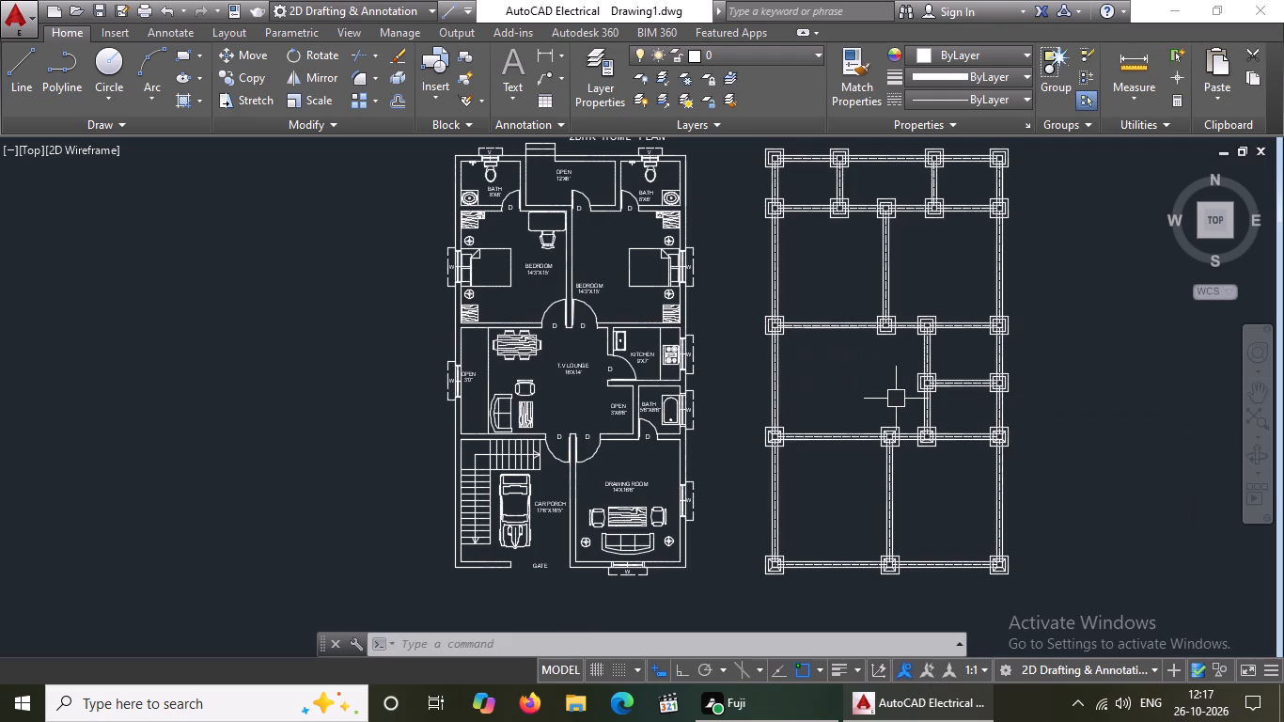
scroll(940, 386, "up", 3)
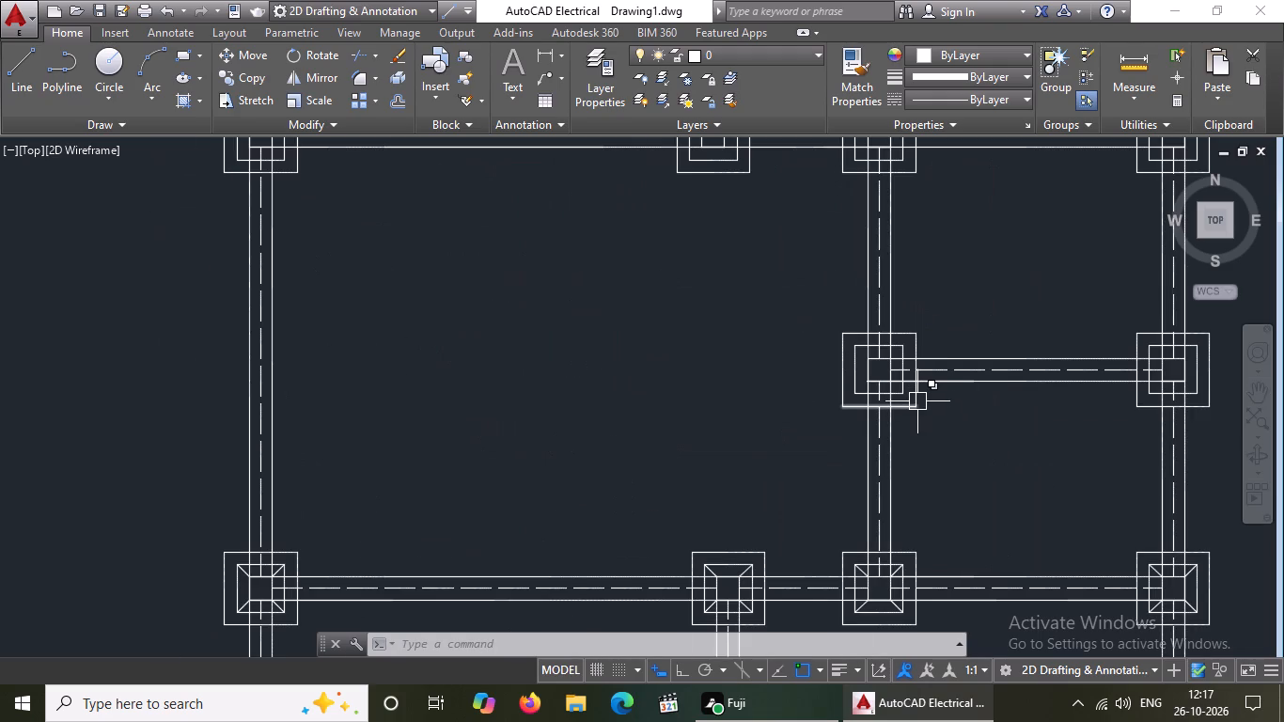
key("l")
key("Return")
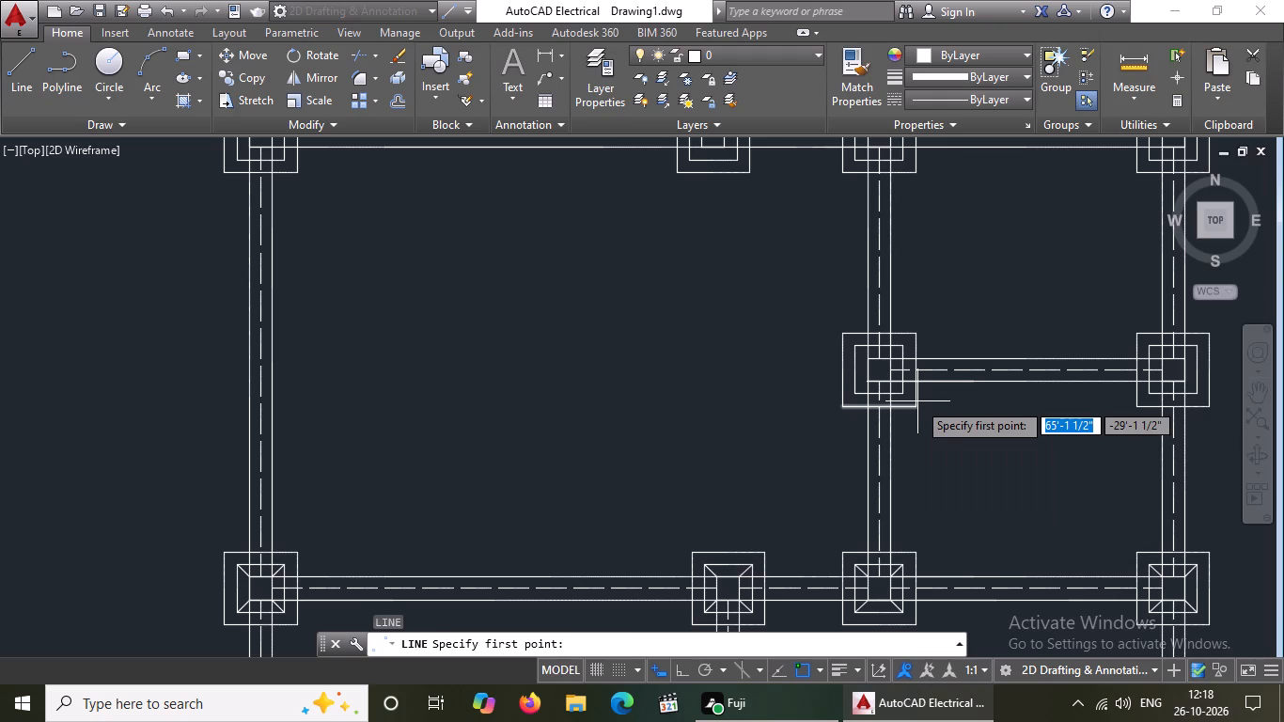
scroll(903, 350, "up", 2)
left_click_drag(866, 373, 874, 368)
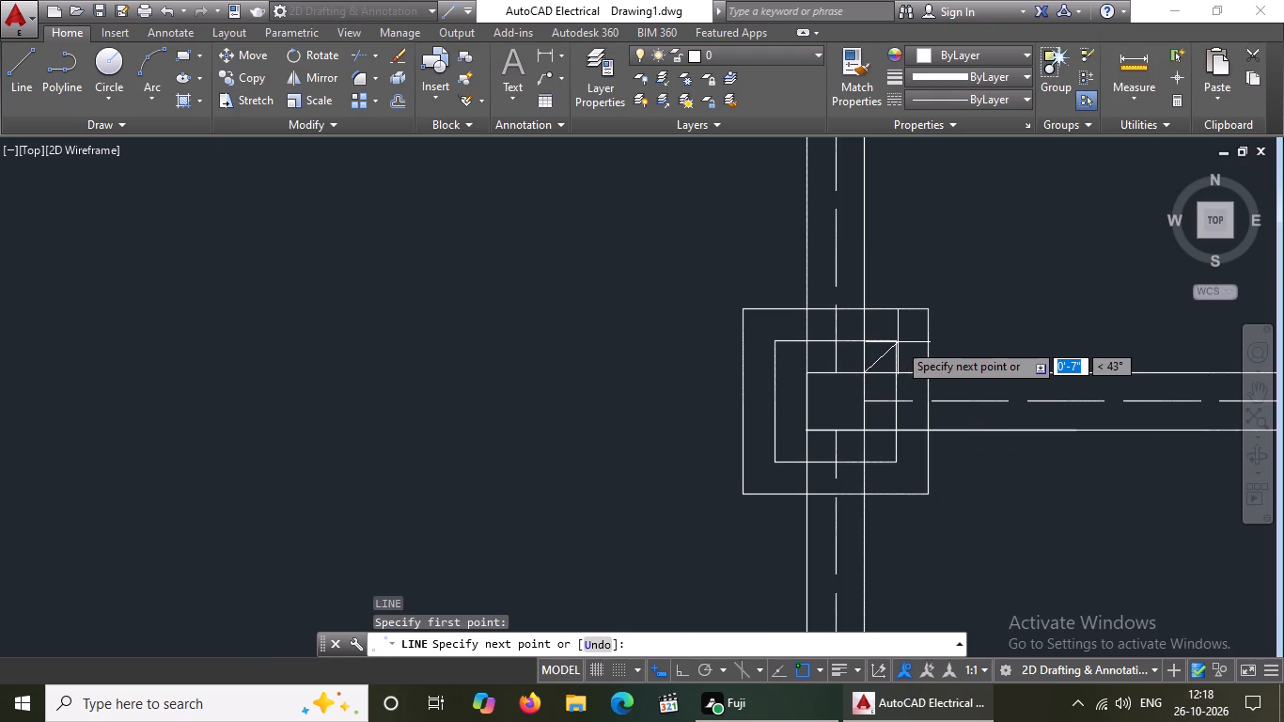
left_click_drag(898, 341, 912, 337)
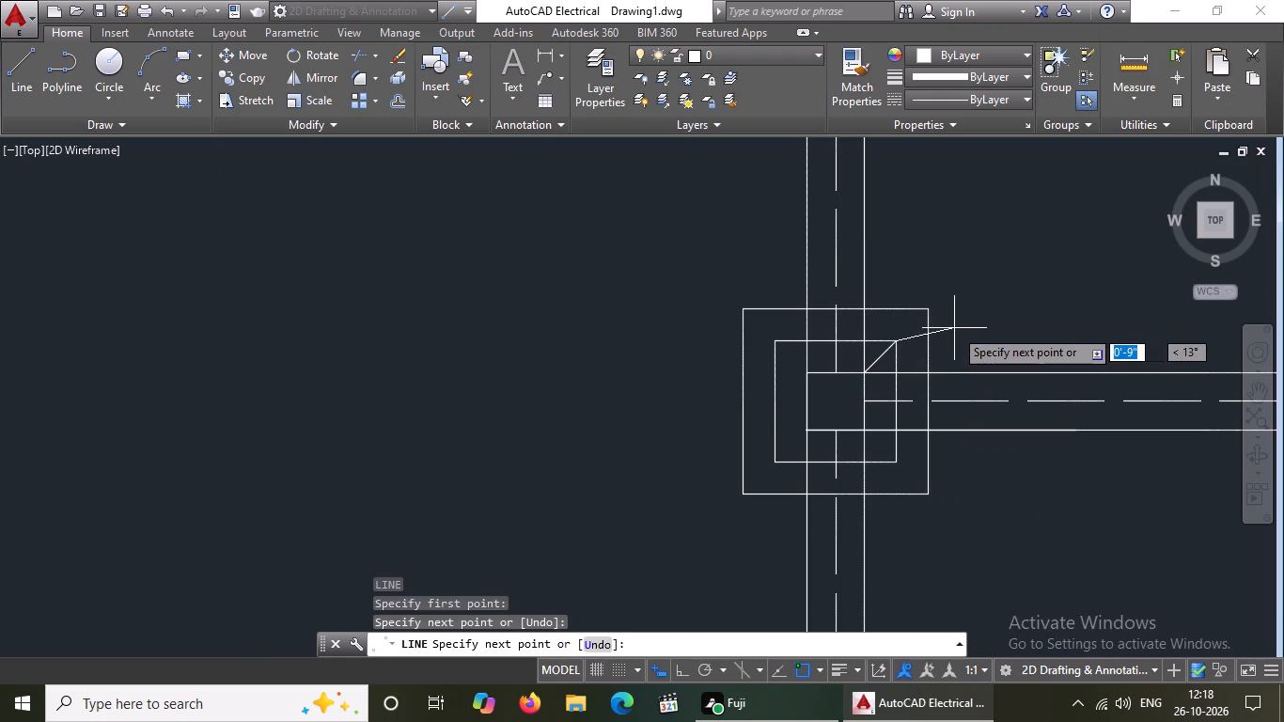
key("Return")
key("l")
key("Return")
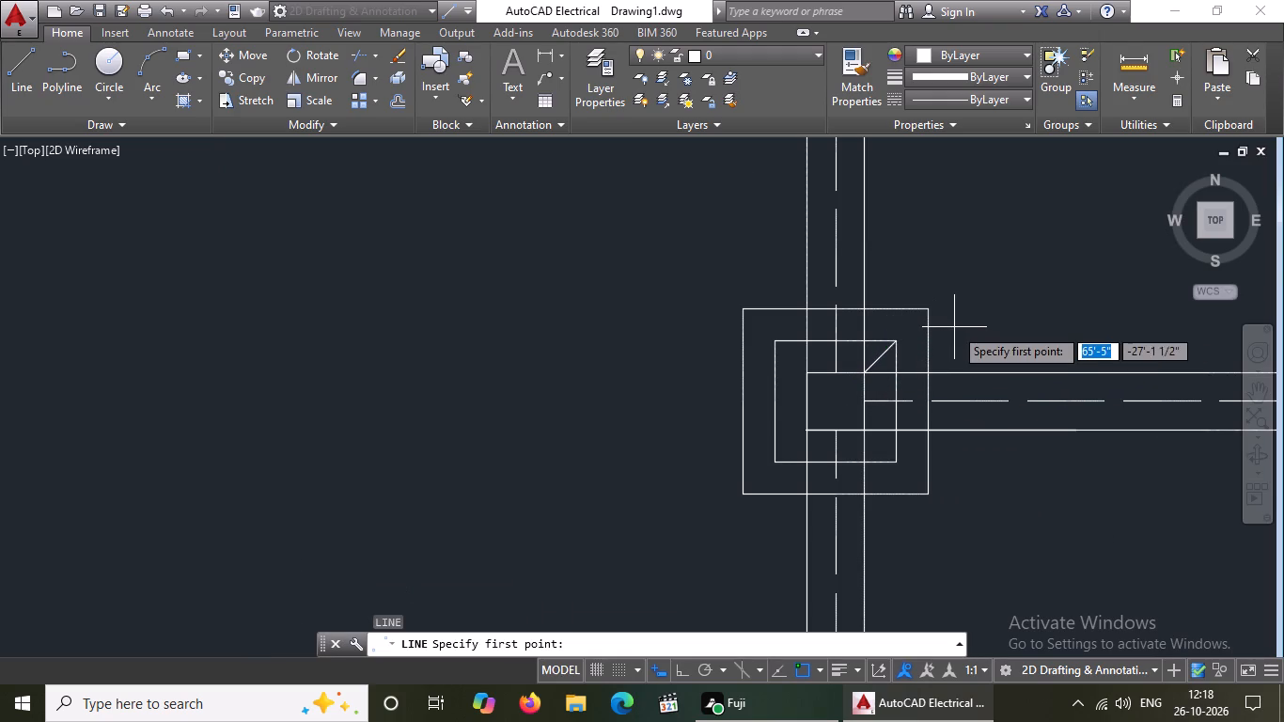
left_click(775, 343)
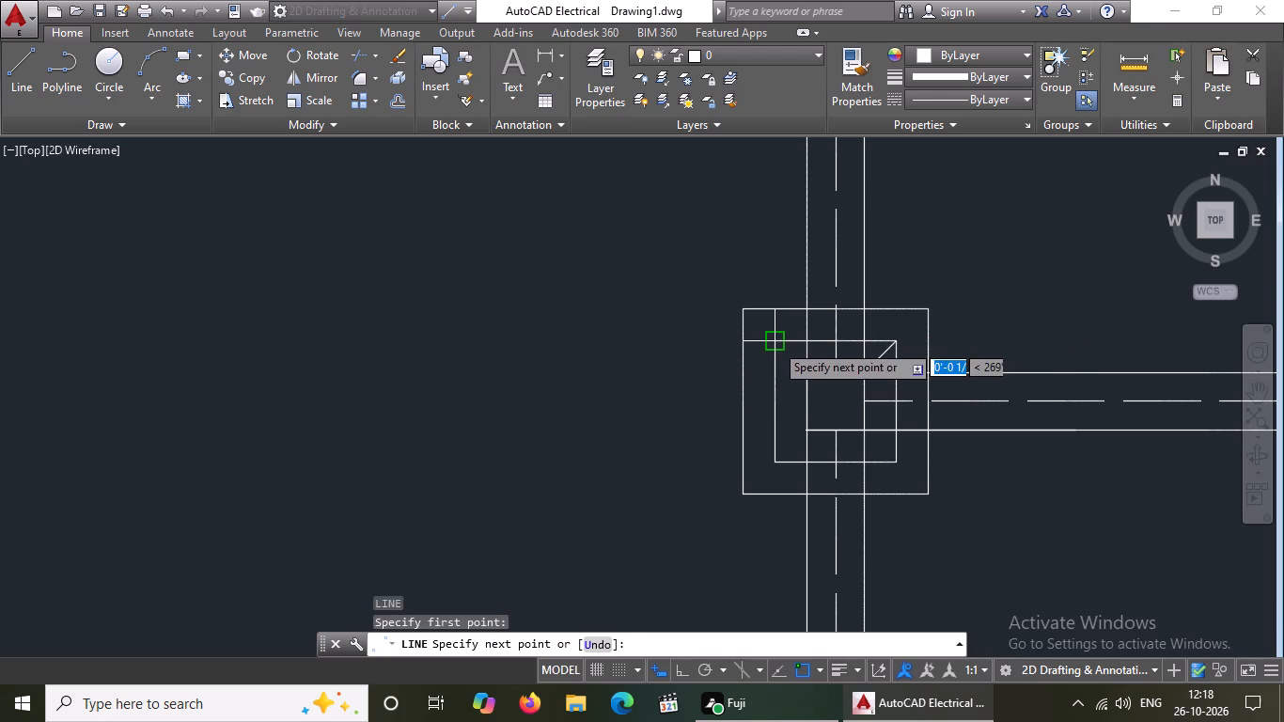
left_click_drag(808, 366, 850, 386)
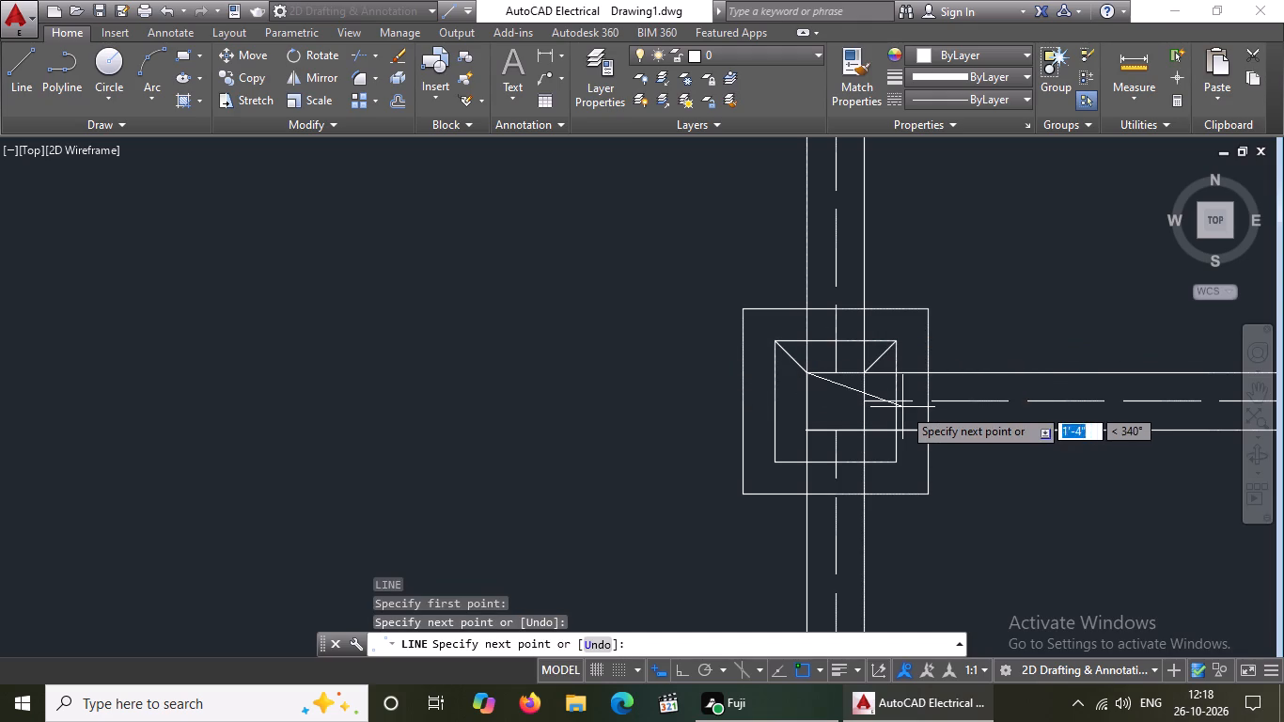
key("Return")
Draw diagonals joining the lower-left and lower-right corners of the inner outline and column square at the fourth row's first column.
key("l")
key("Return")
scroll(903, 407, "up", 1)
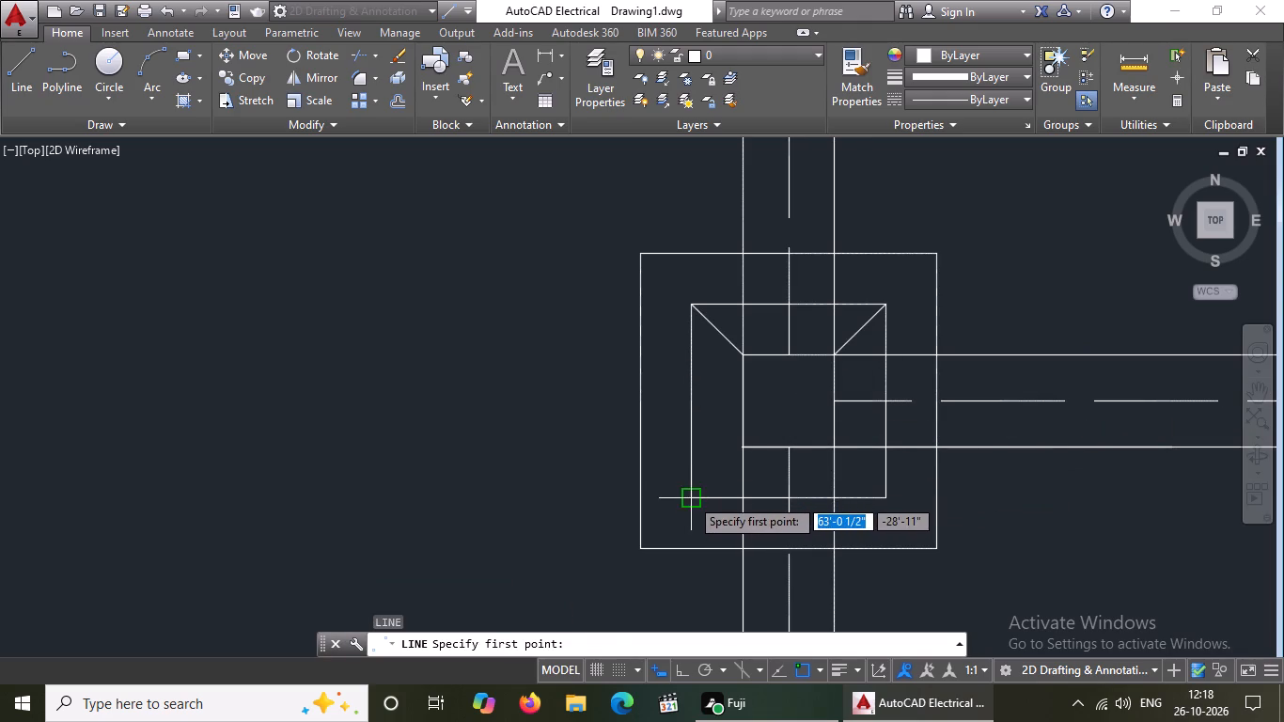
left_click_drag(690, 496, 696, 486)
left_click_drag(744, 447, 766, 430)
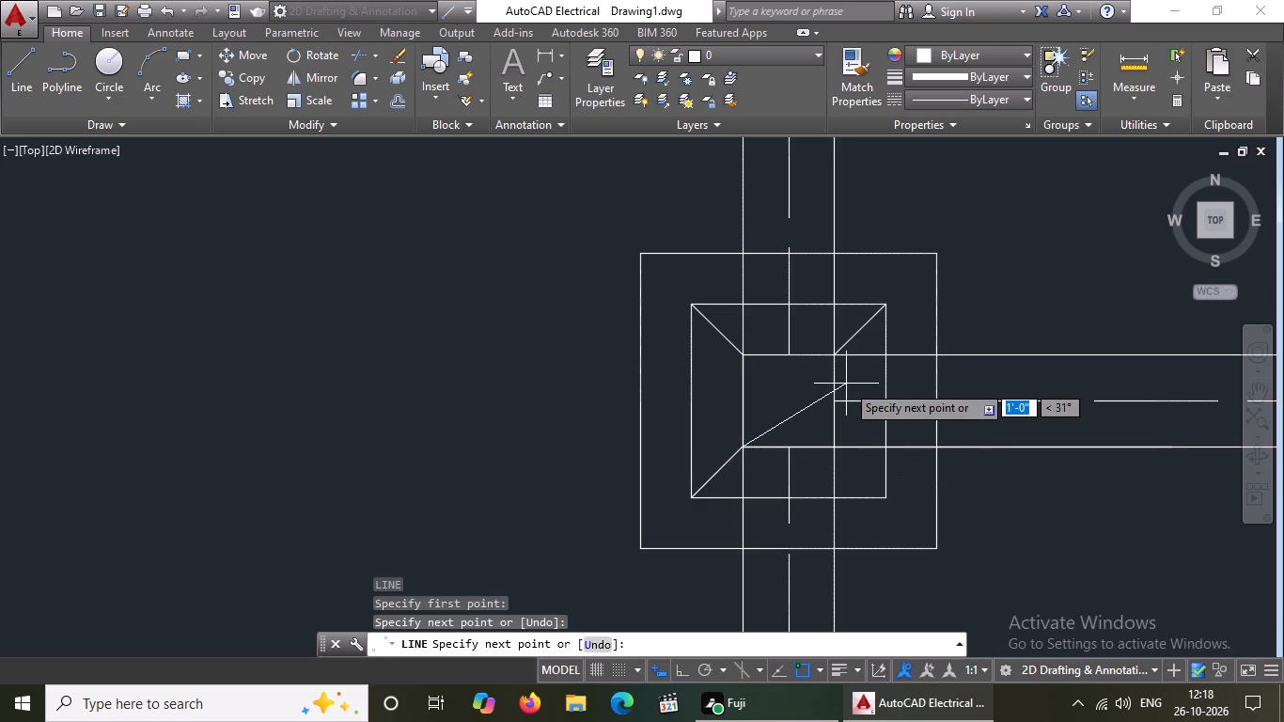
key("Return")
key("l")
key("Return")
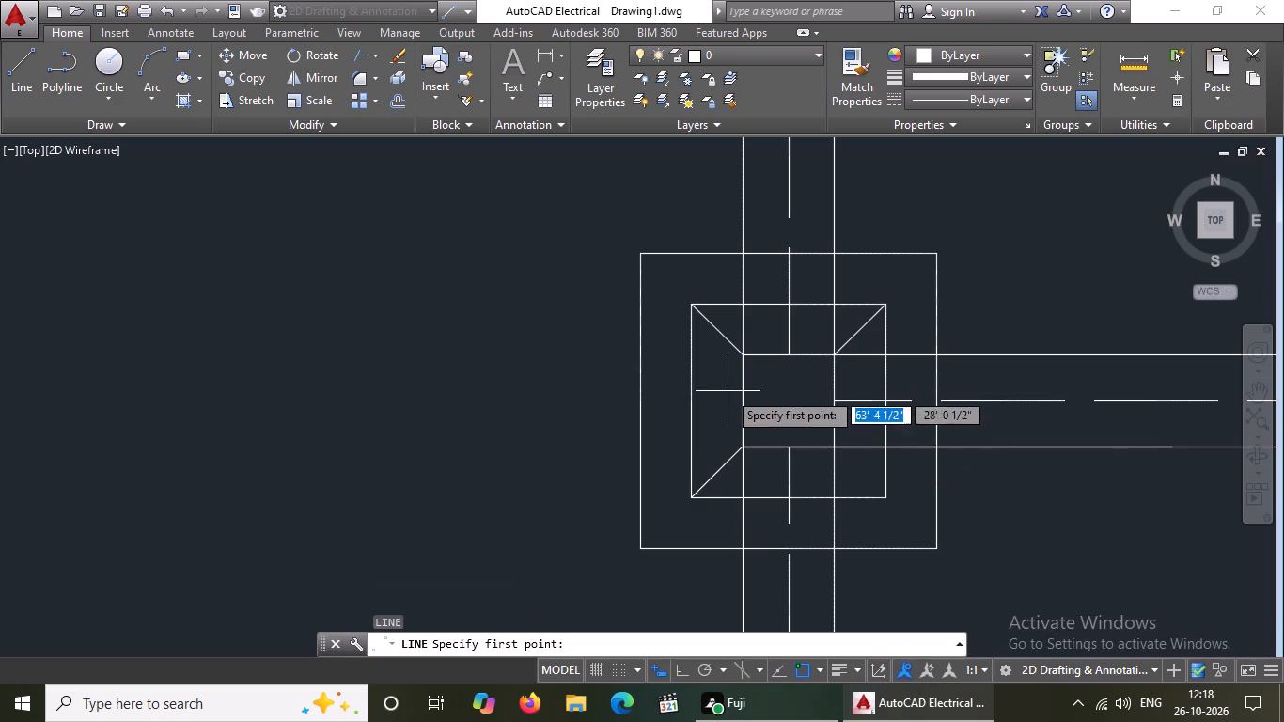
left_click(835, 448)
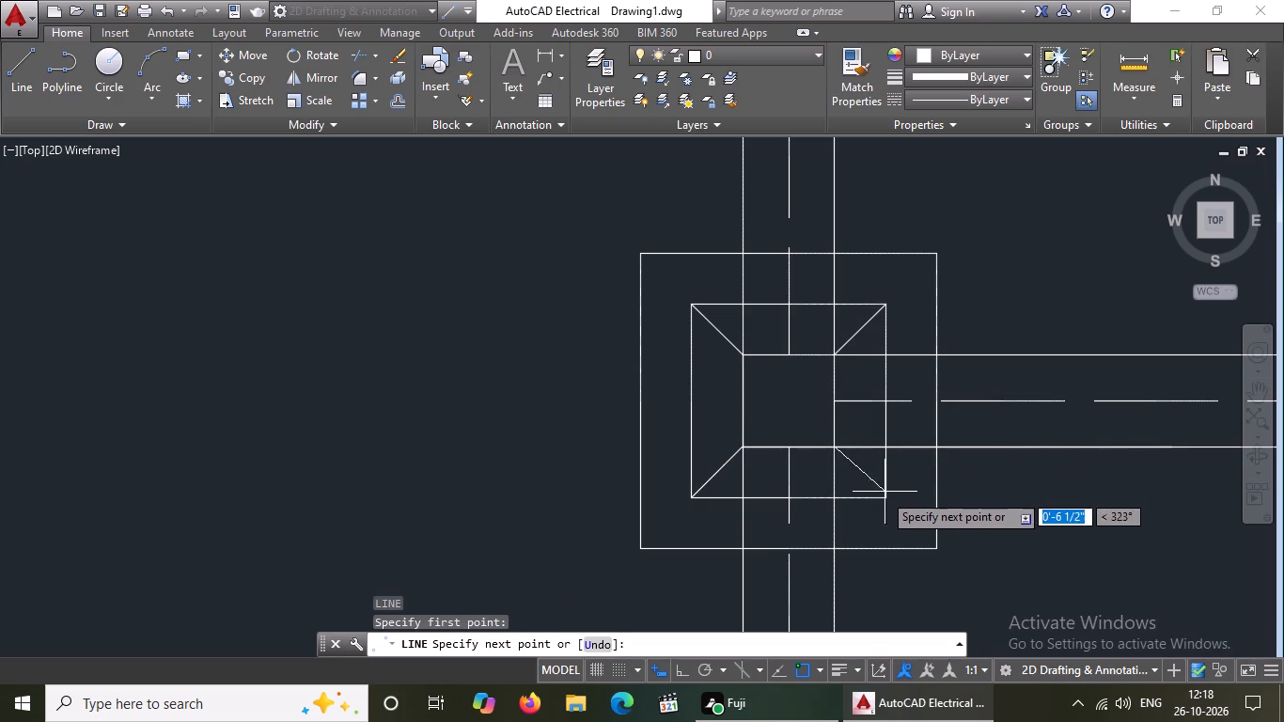
left_click(885, 495)
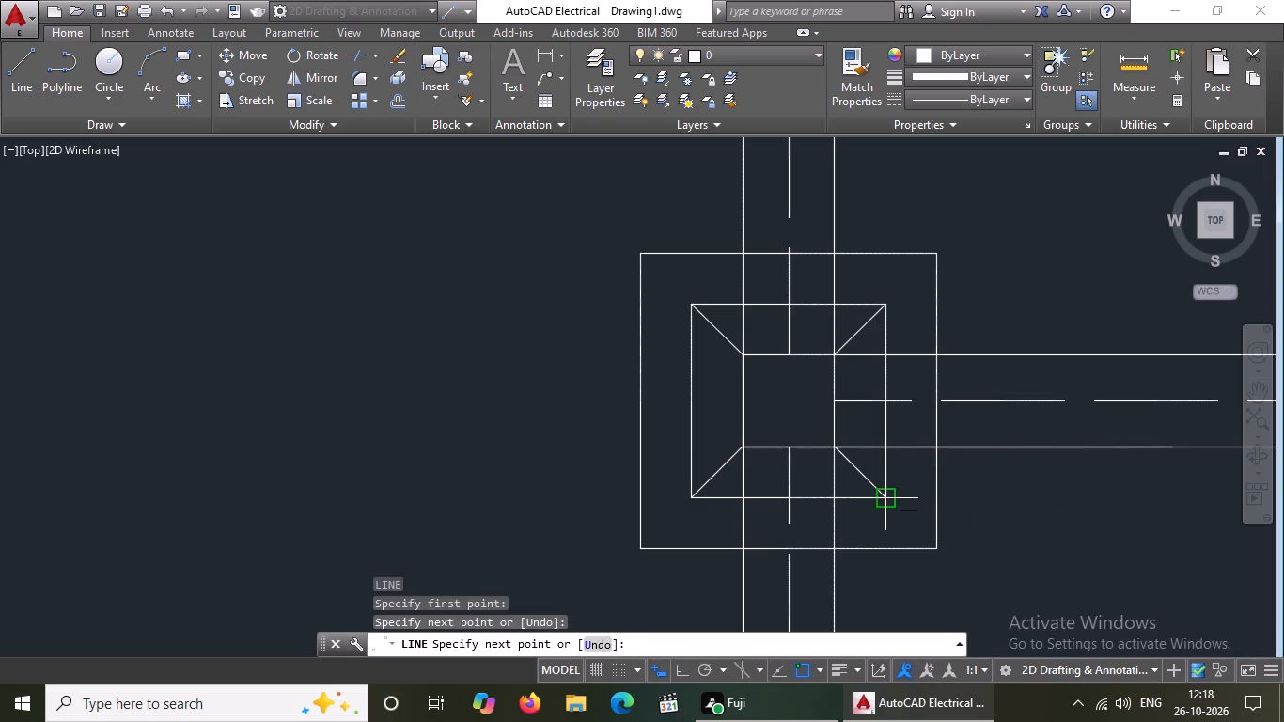
key("Return")
Draw diagonals joining the lower-left and upper-left corners of the inner outline and column square at the fourth row's second column.
key("l")
key("Return")
scroll(837, 457, "down", 3)
scroll(993, 403, "down", 2)
scroll(1081, 430, "up", 1)
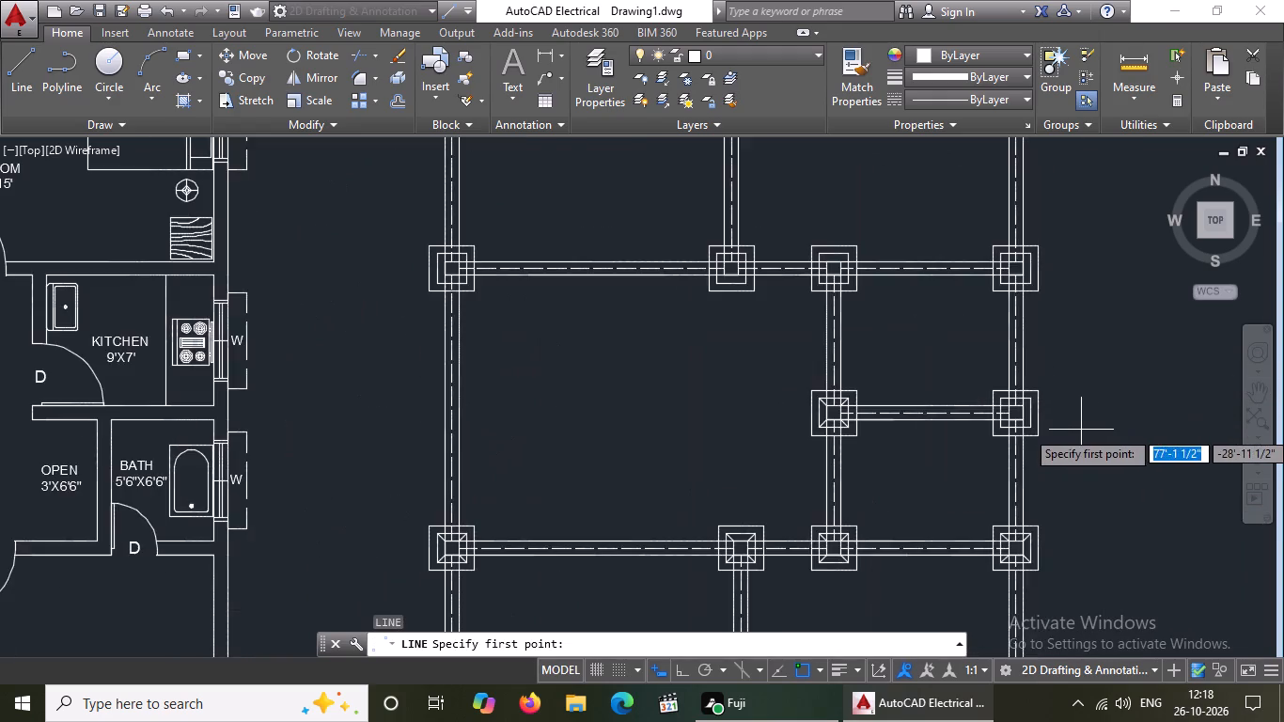
scroll(1022, 439, "up", 3)
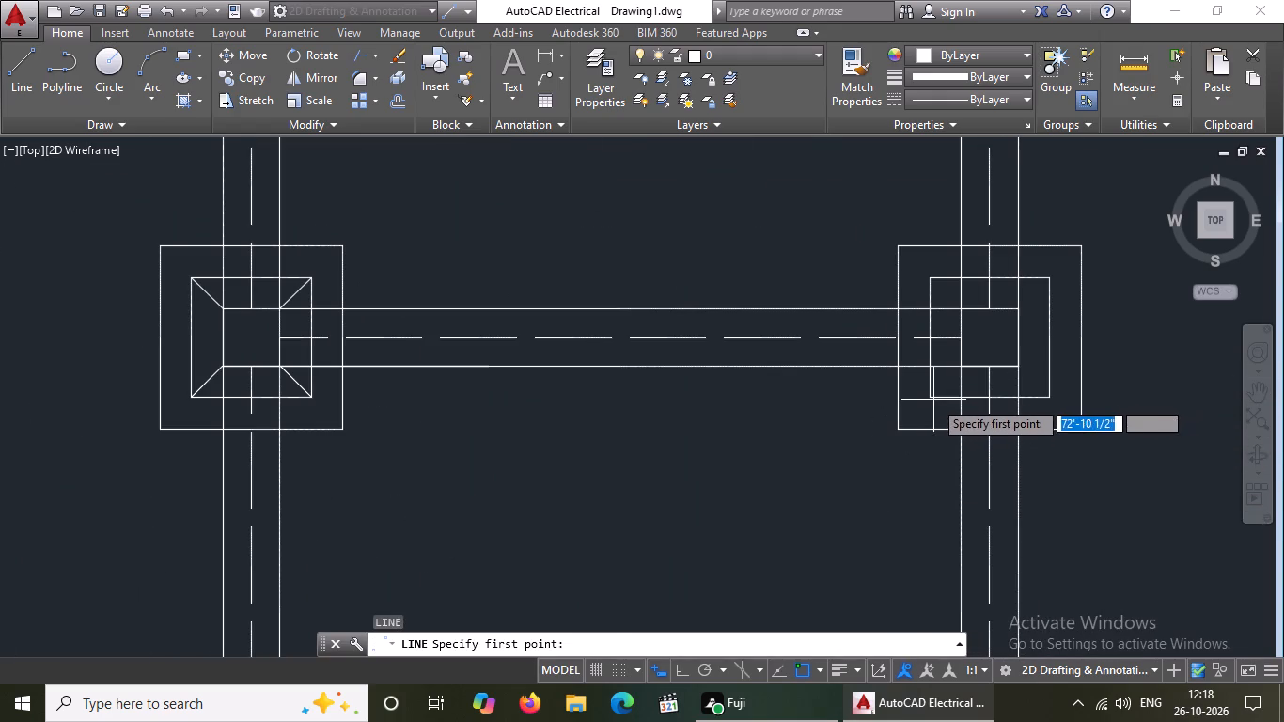
left_click(929, 397)
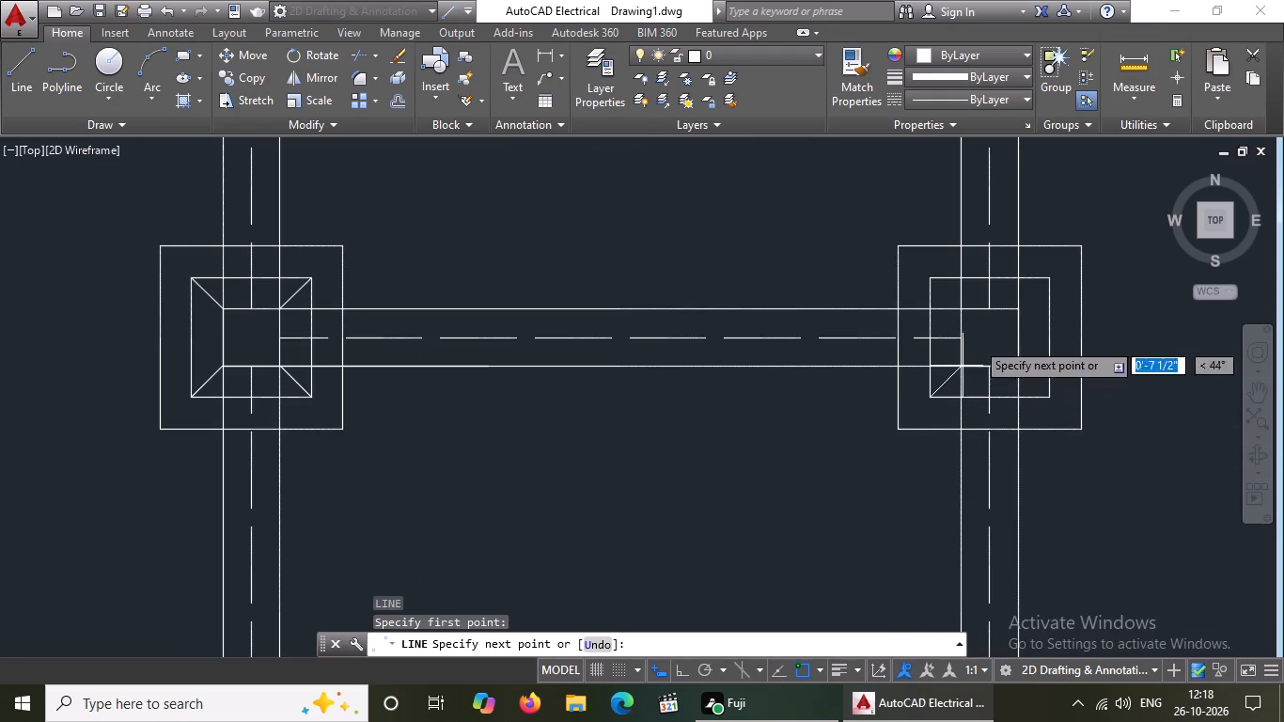
left_click(983, 330)
key("ctrl+z")
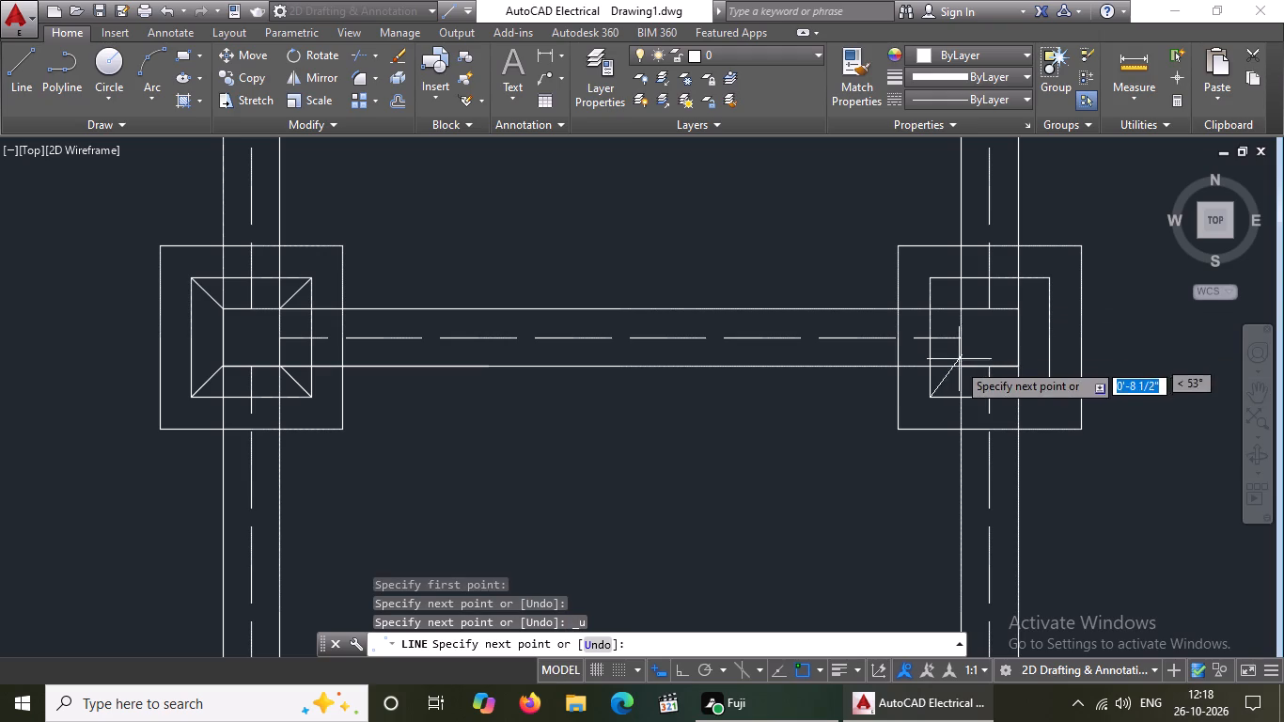
left_click_drag(962, 367, 966, 355)
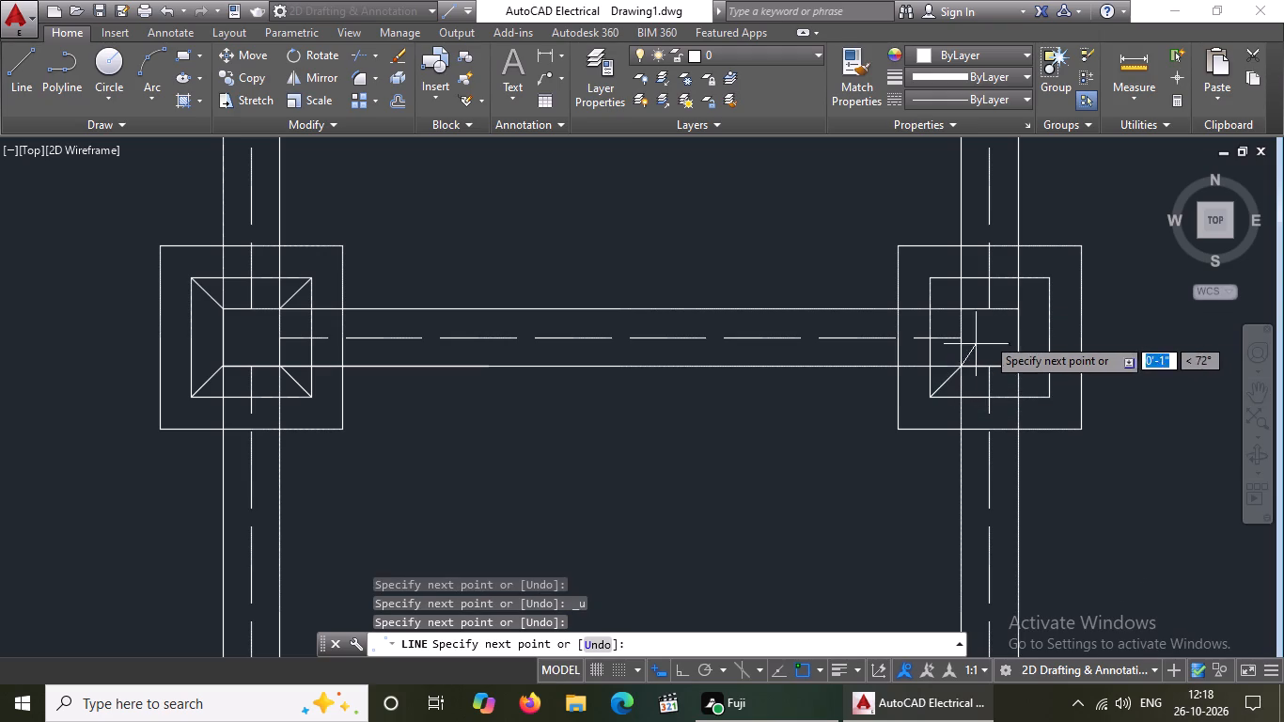
key("Return")
key("l")
key("Return")
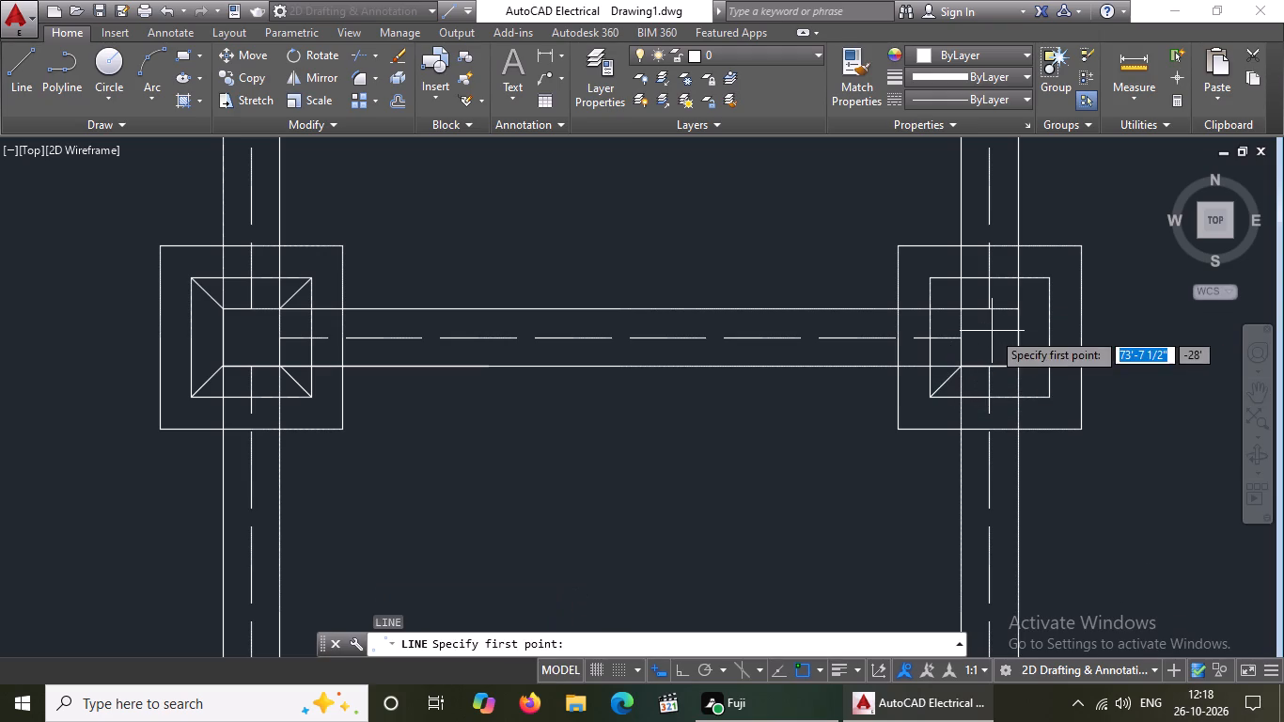
left_click(932, 277)
left_click_drag(963, 310, 992, 352)
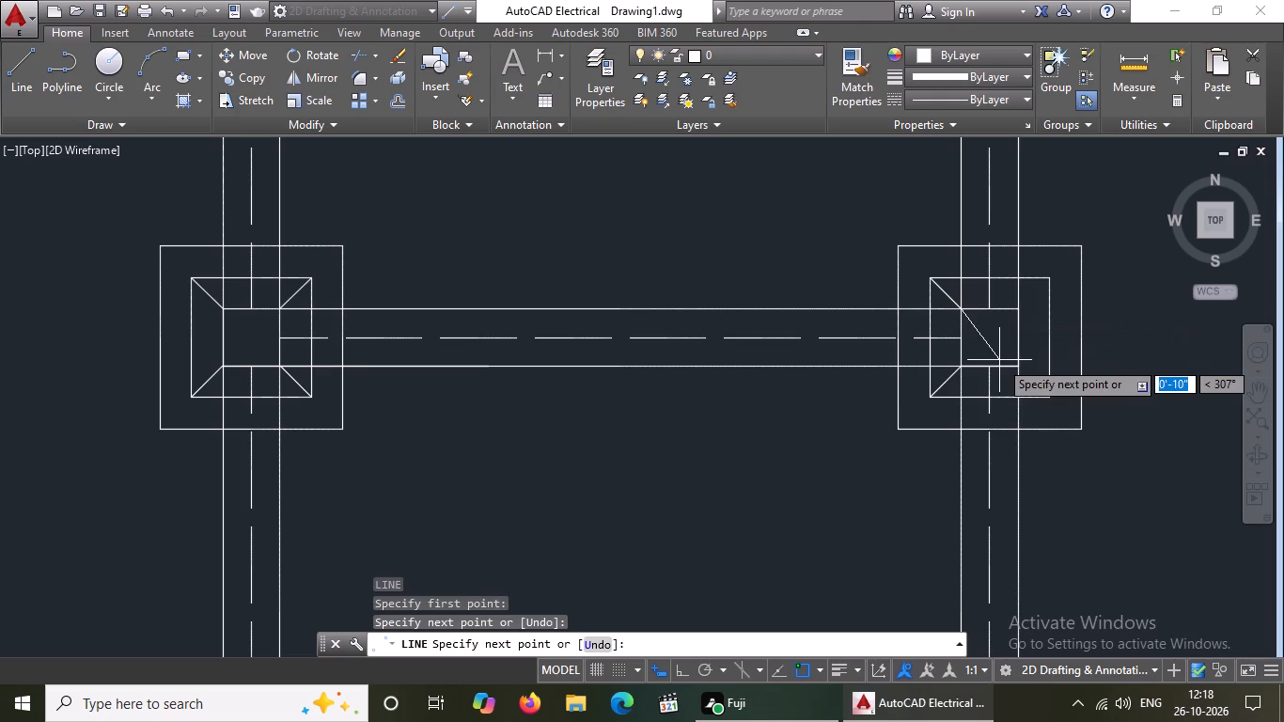
key("Return")
Draw diagonals joining the upper-right and lower-right corners of the column square and inner outline at the fourth row's second column.
key("l")
key("Return")
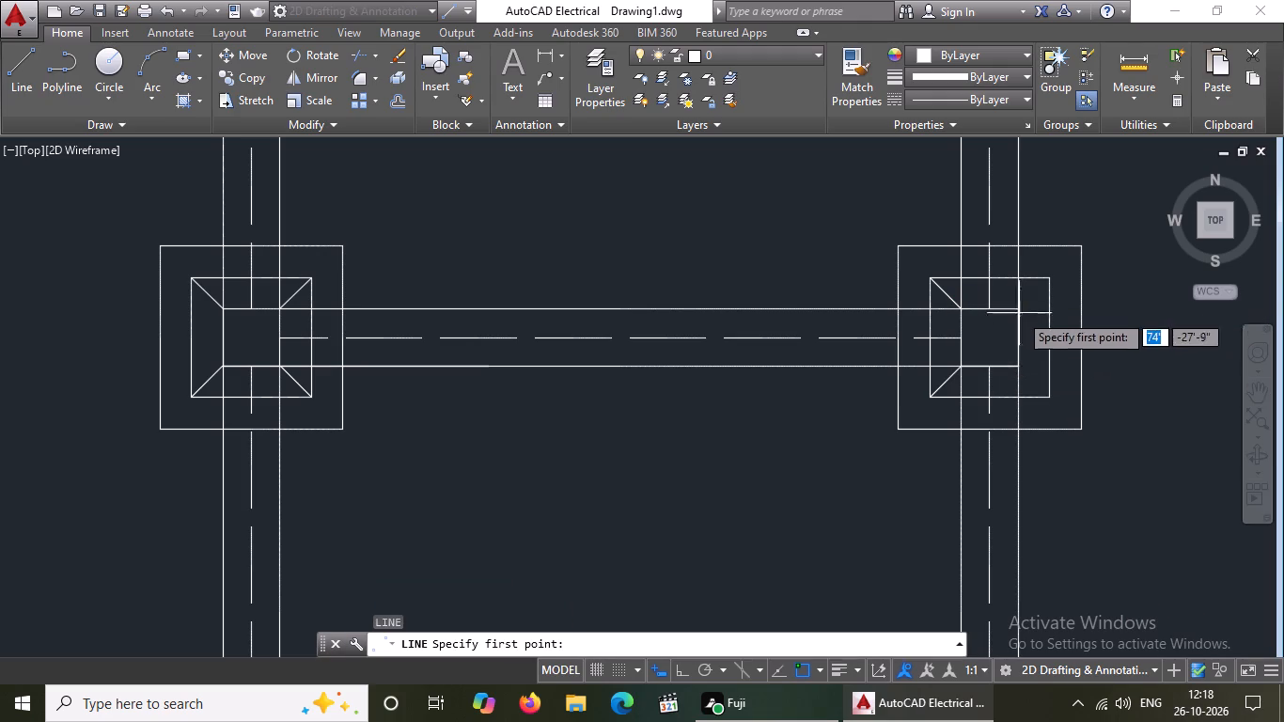
left_click(1015, 307)
left_click(1048, 280)
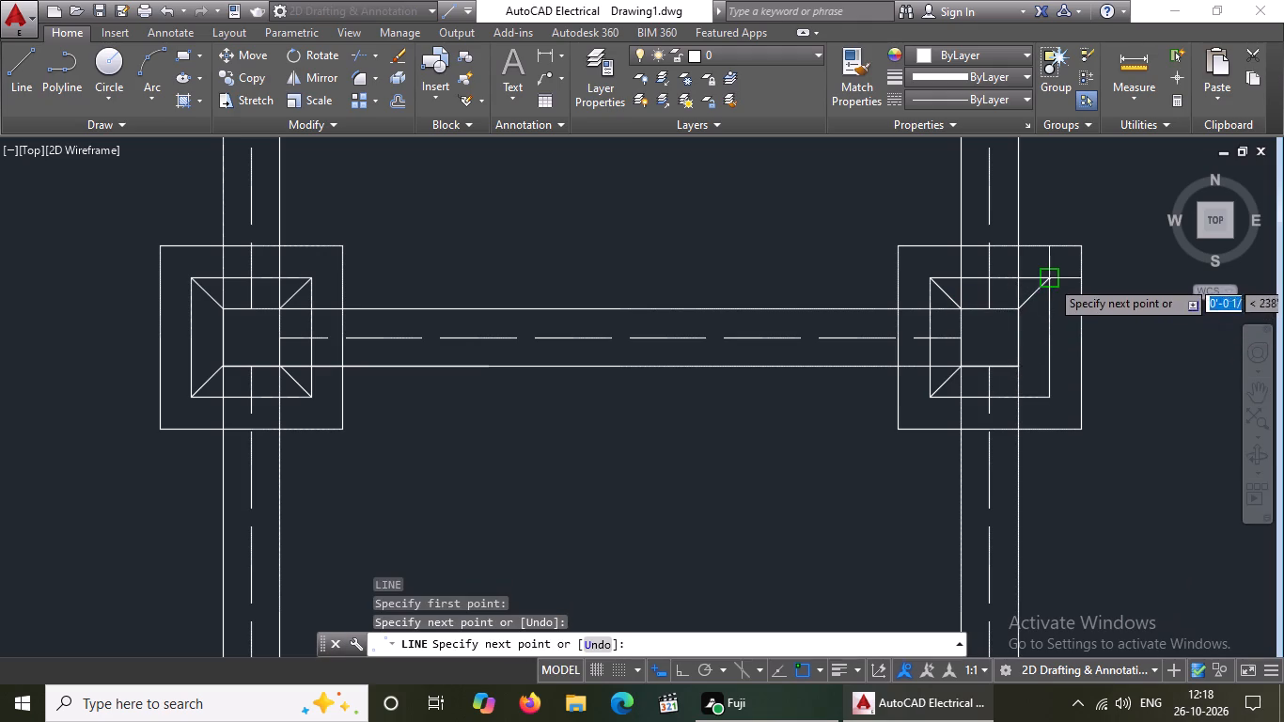
key("Return")
key("l")
key("Return")
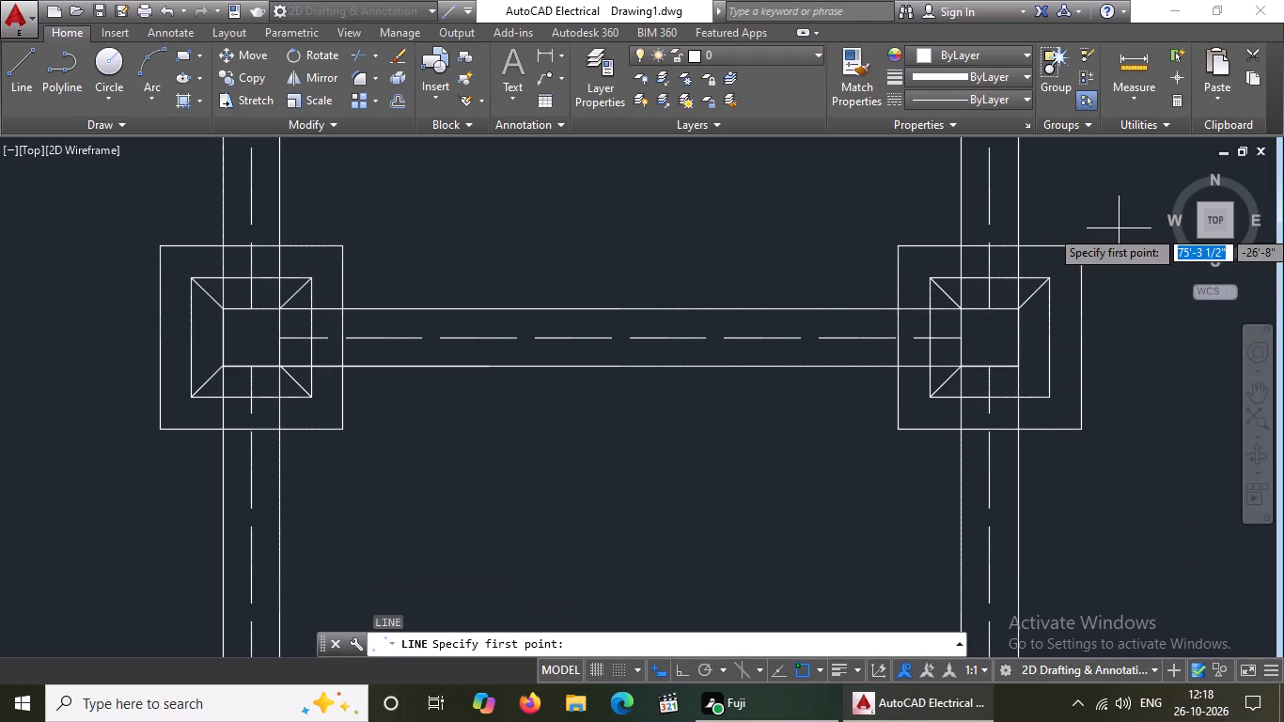
left_click(1018, 366)
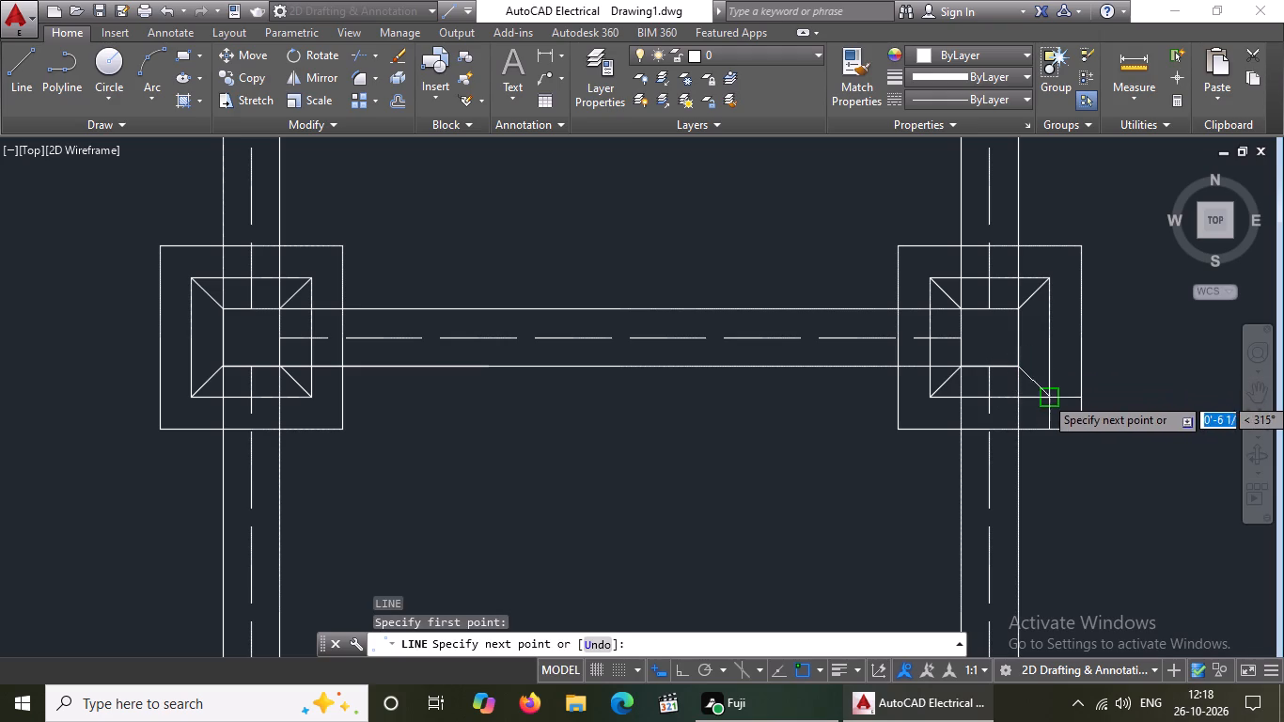
left_click(1048, 396)
key("Return")
Draw diagonals joining the upper-right and upper-left corners of the column square and inner outline at the third row's fourth column.
key("l")
key("Return")
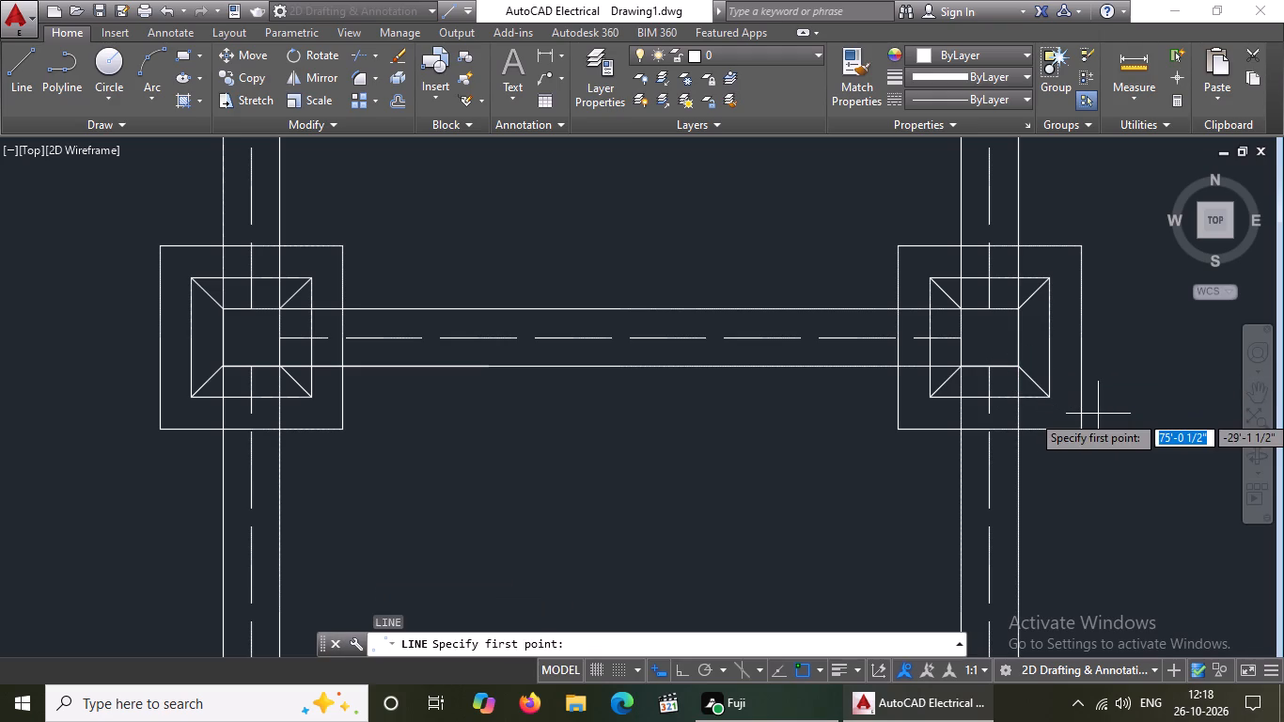
scroll(971, 432, "down", 3)
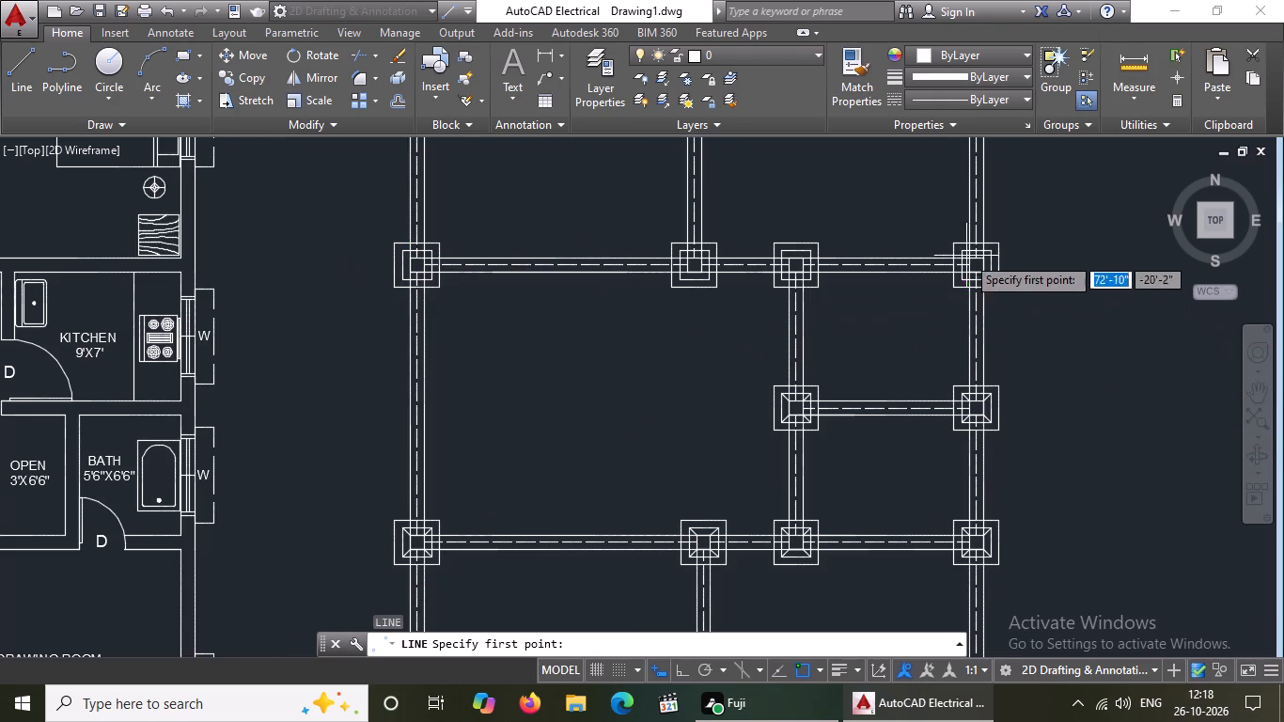
scroll(975, 252, "up", 3)
left_click_drag(1002, 282, 1020, 275)
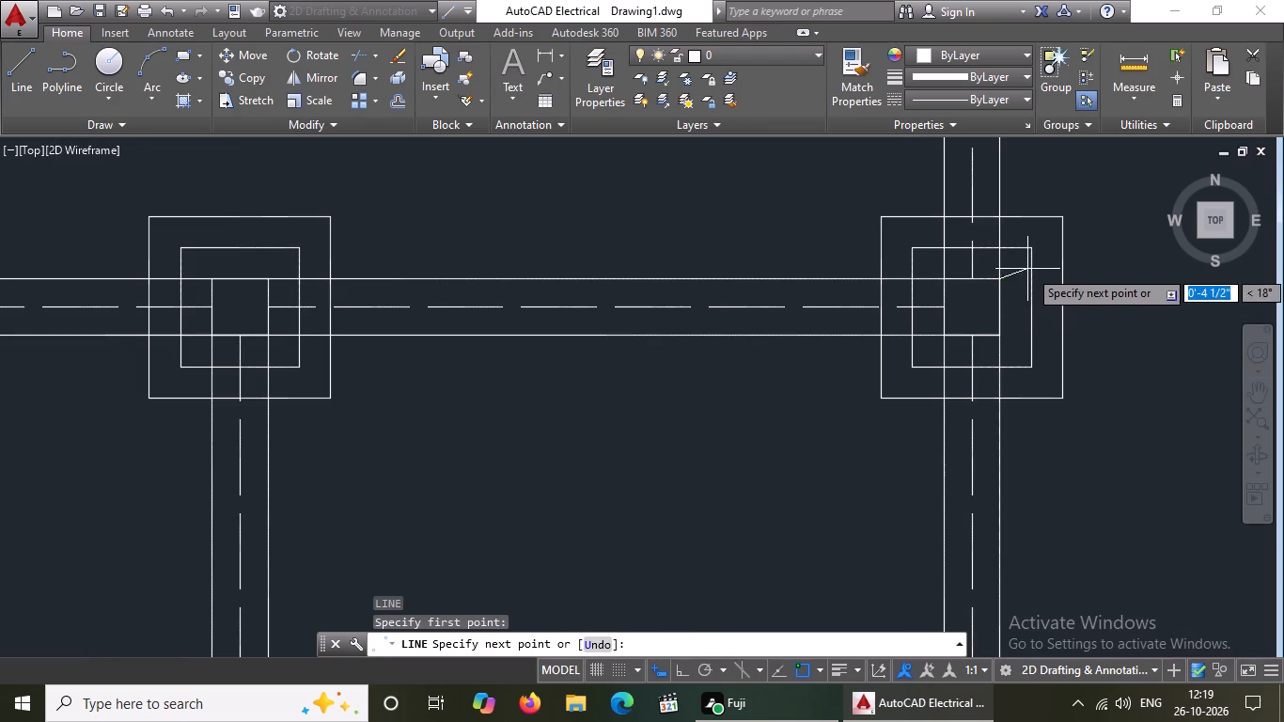
left_click_drag(1032, 251, 1089, 231)
key("Return")
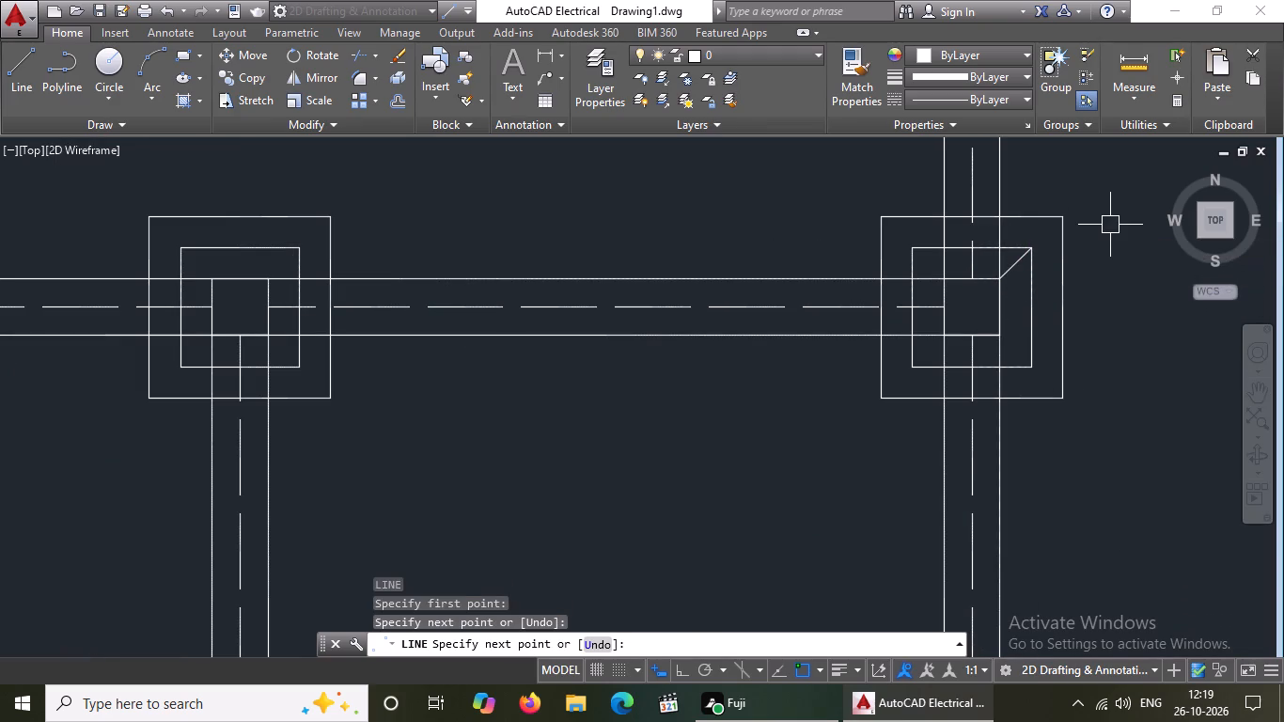
key("l")
key("Return")
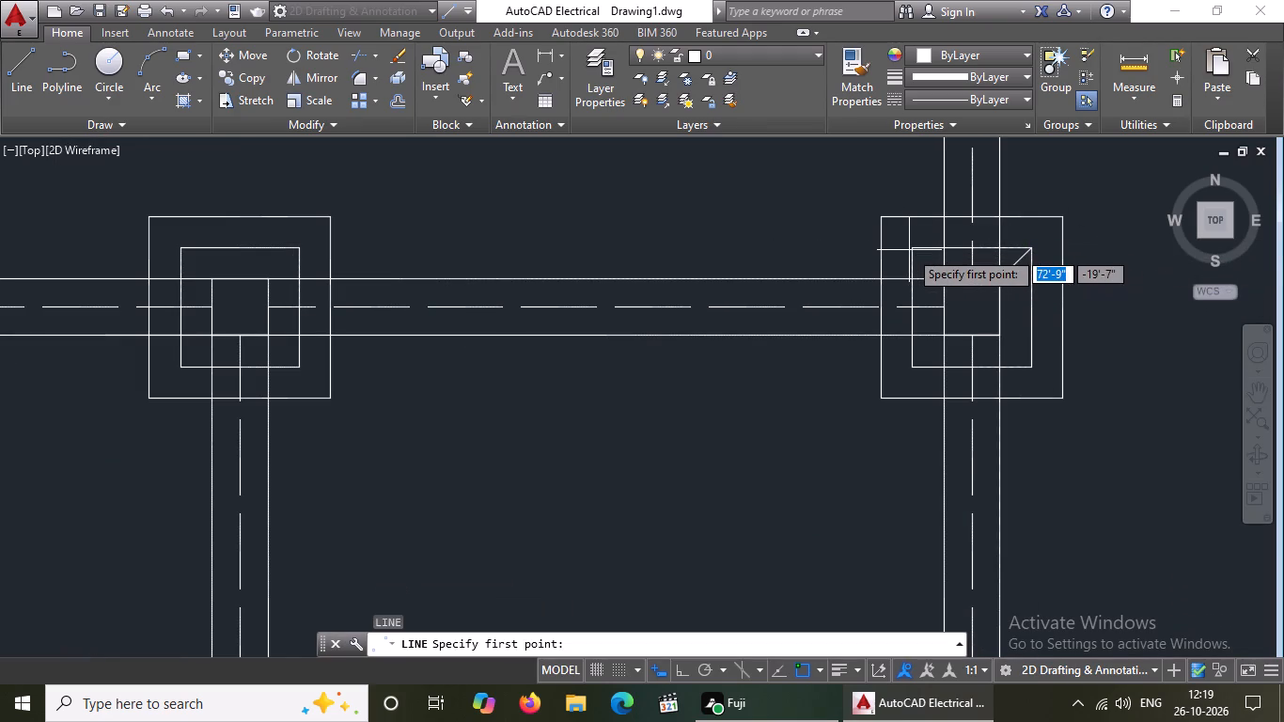
left_click(914, 248)
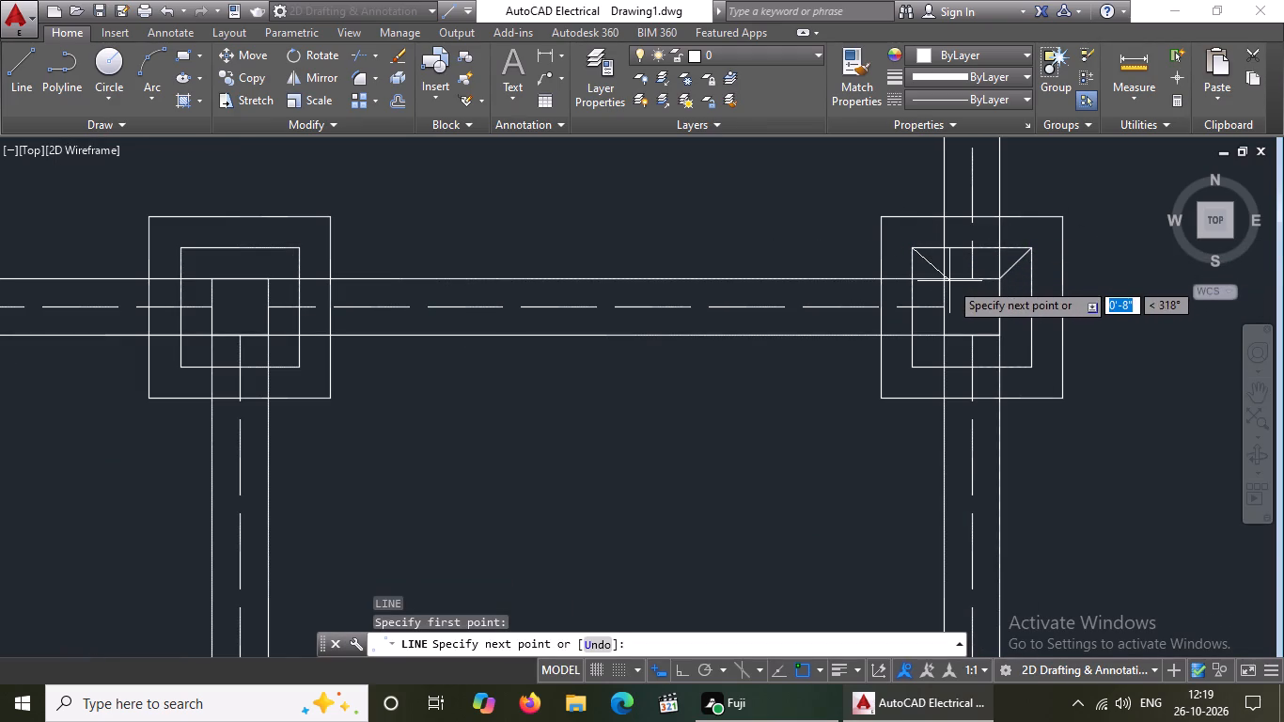
left_click(942, 279)
key("Return")
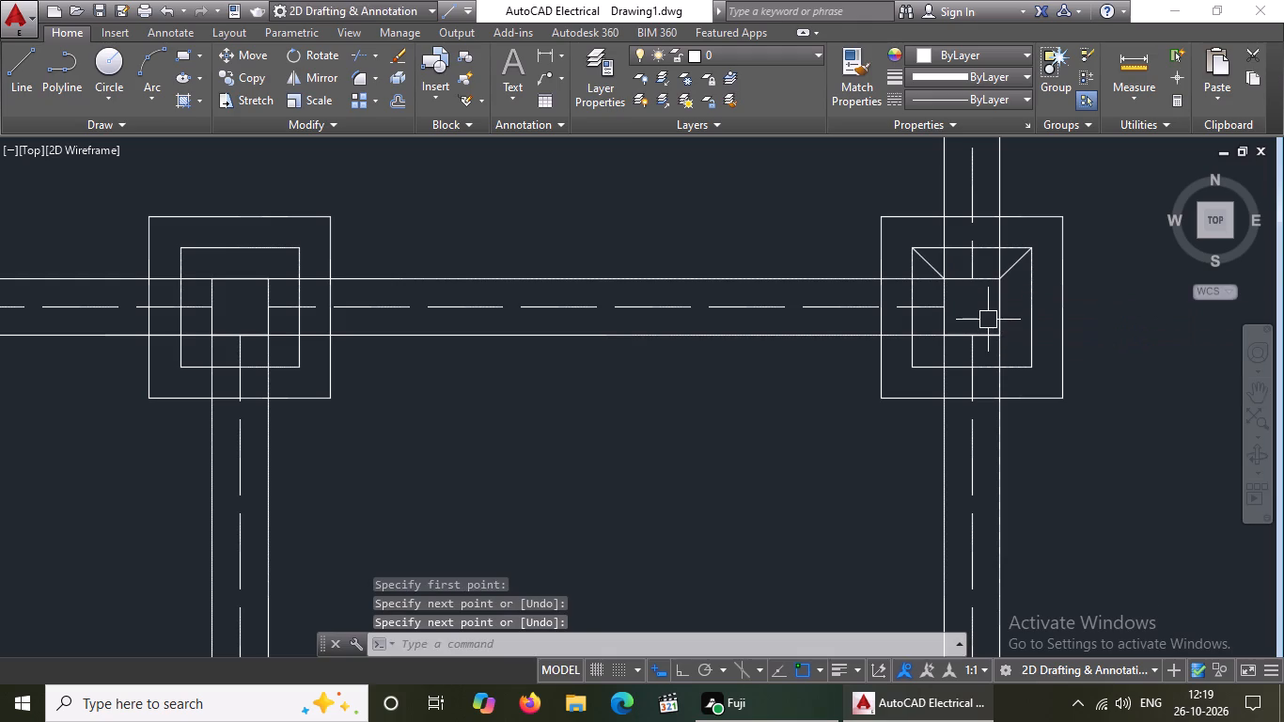
Draw diagonals joining the lower-left and lower-right corners of the inner outline and column square at the third row's fourth column.
key("l")
key("Return")
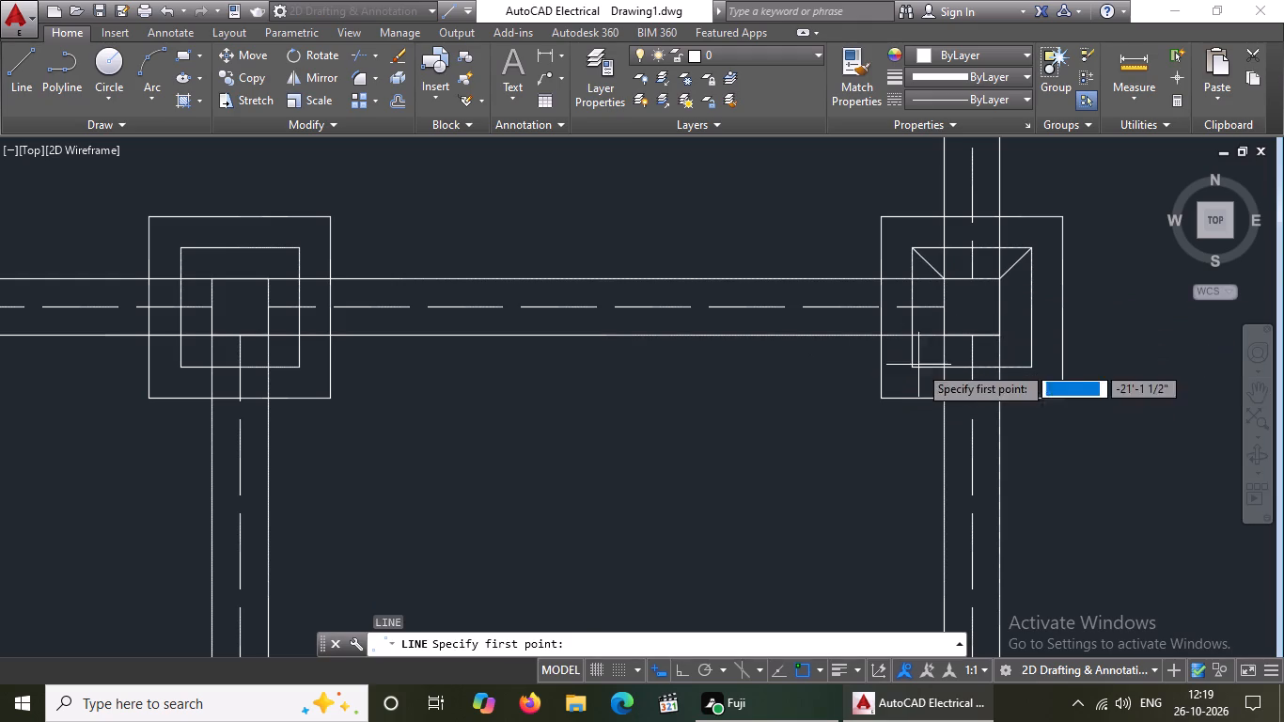
left_click_drag(913, 366, 930, 349)
left_click_drag(944, 335, 974, 315)
key("Return")
key("l")
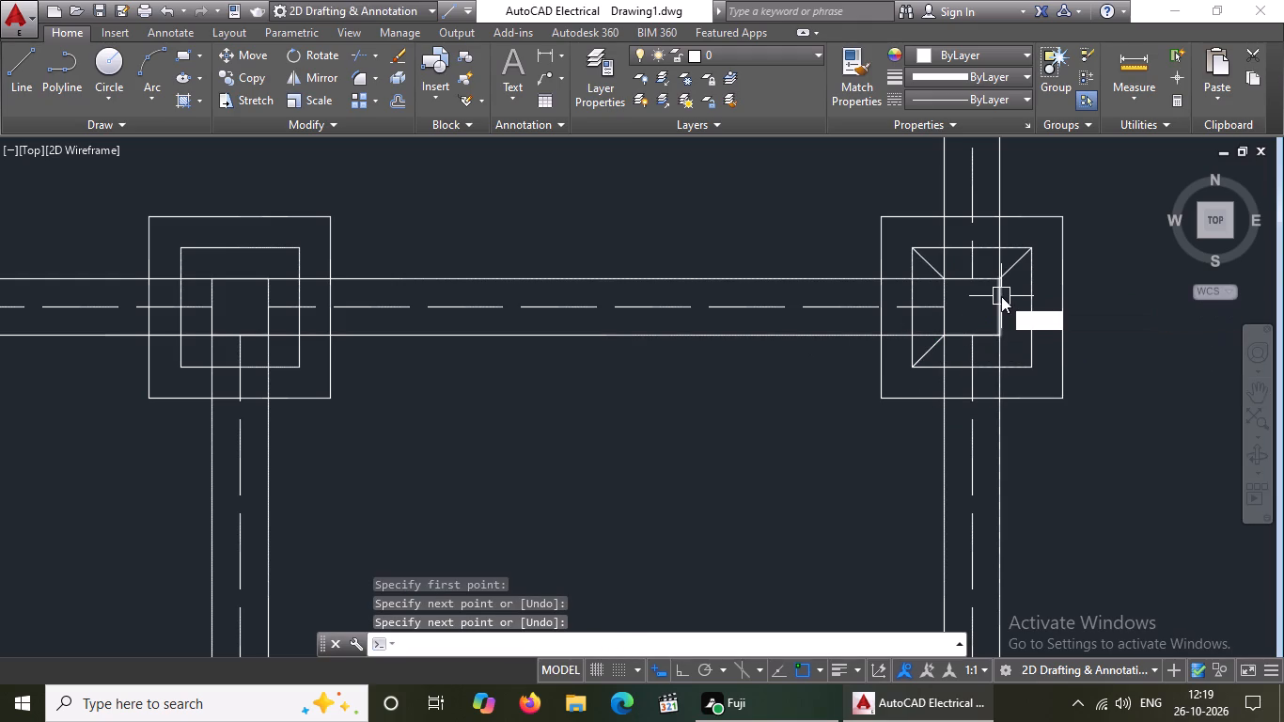
key("Return")
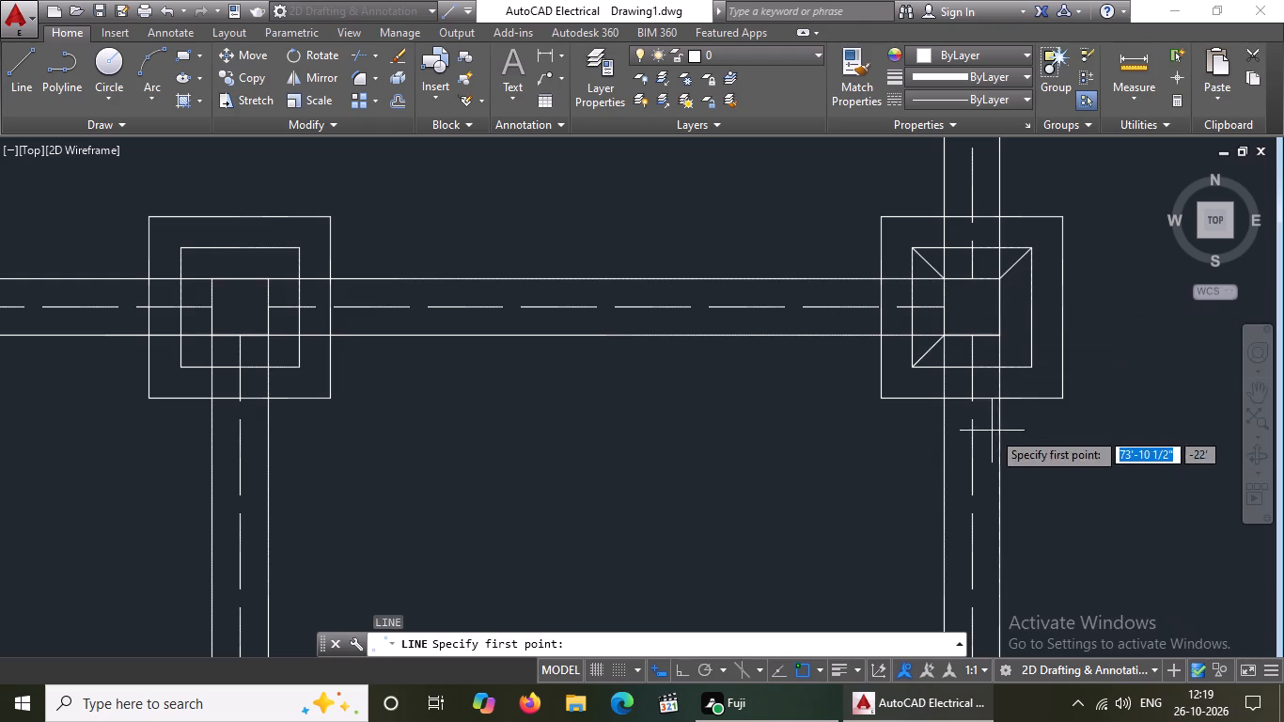
left_click(1000, 341)
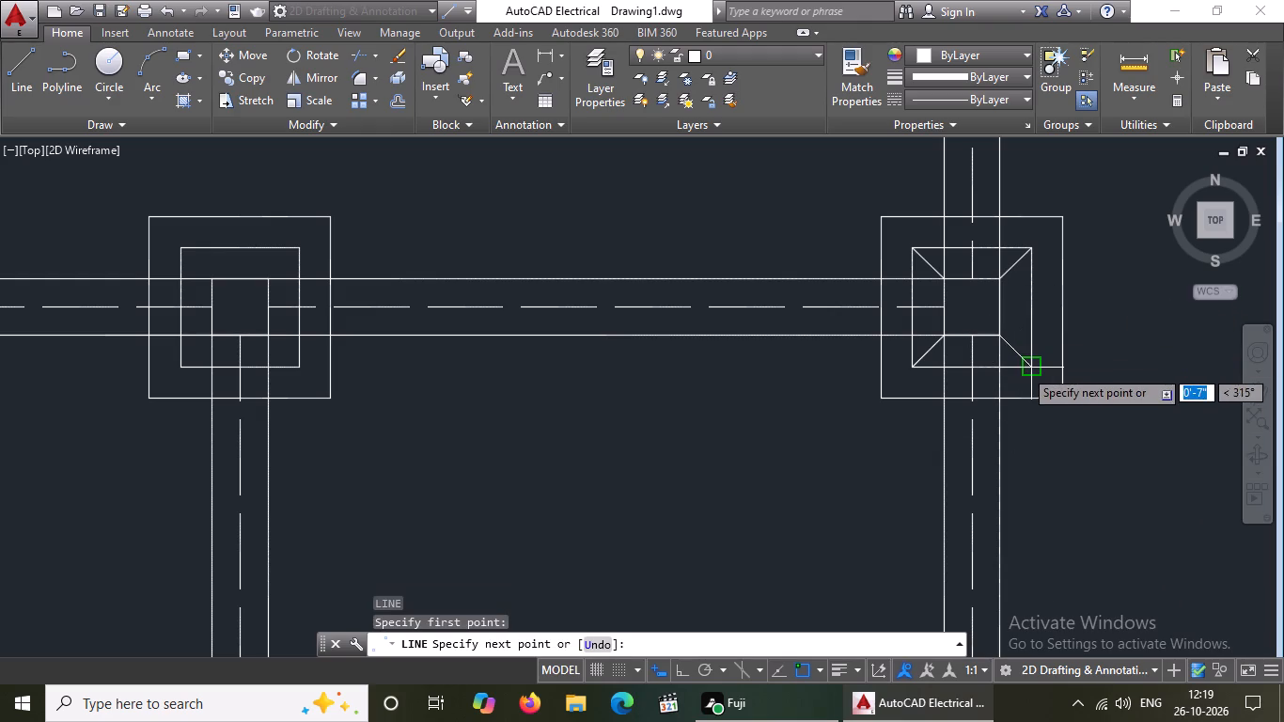
left_click(1027, 369)
key("Return")
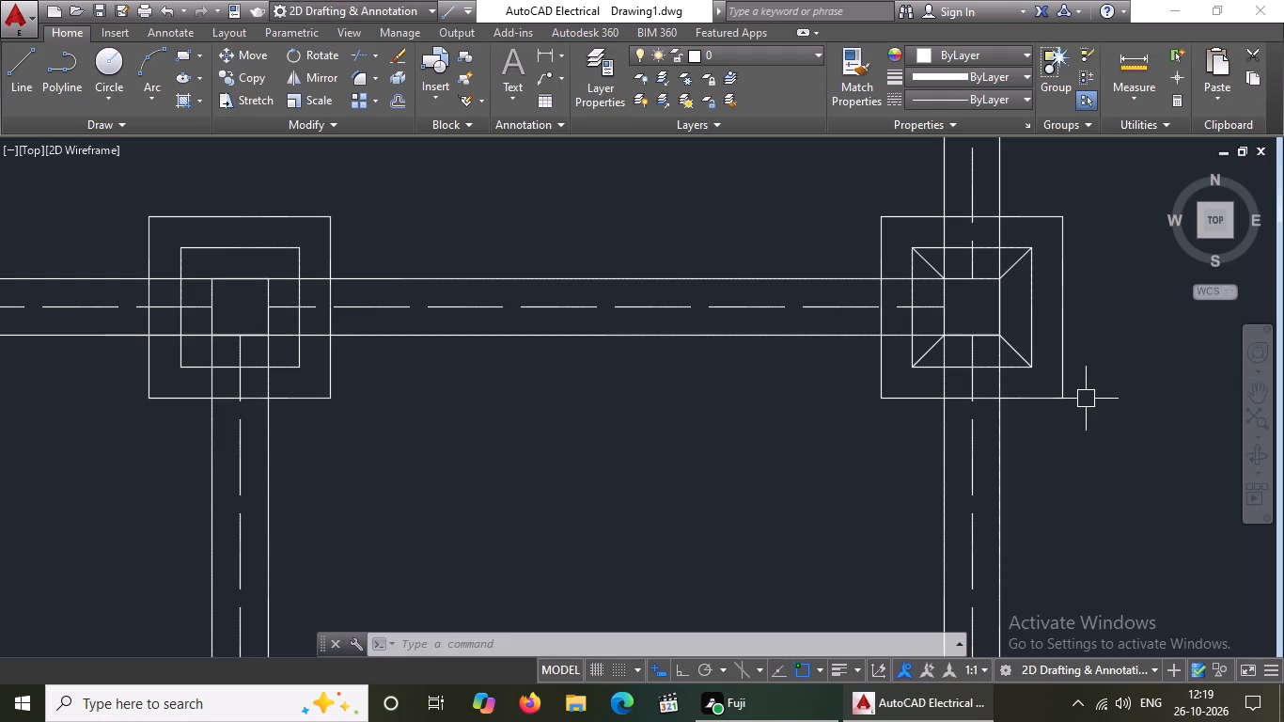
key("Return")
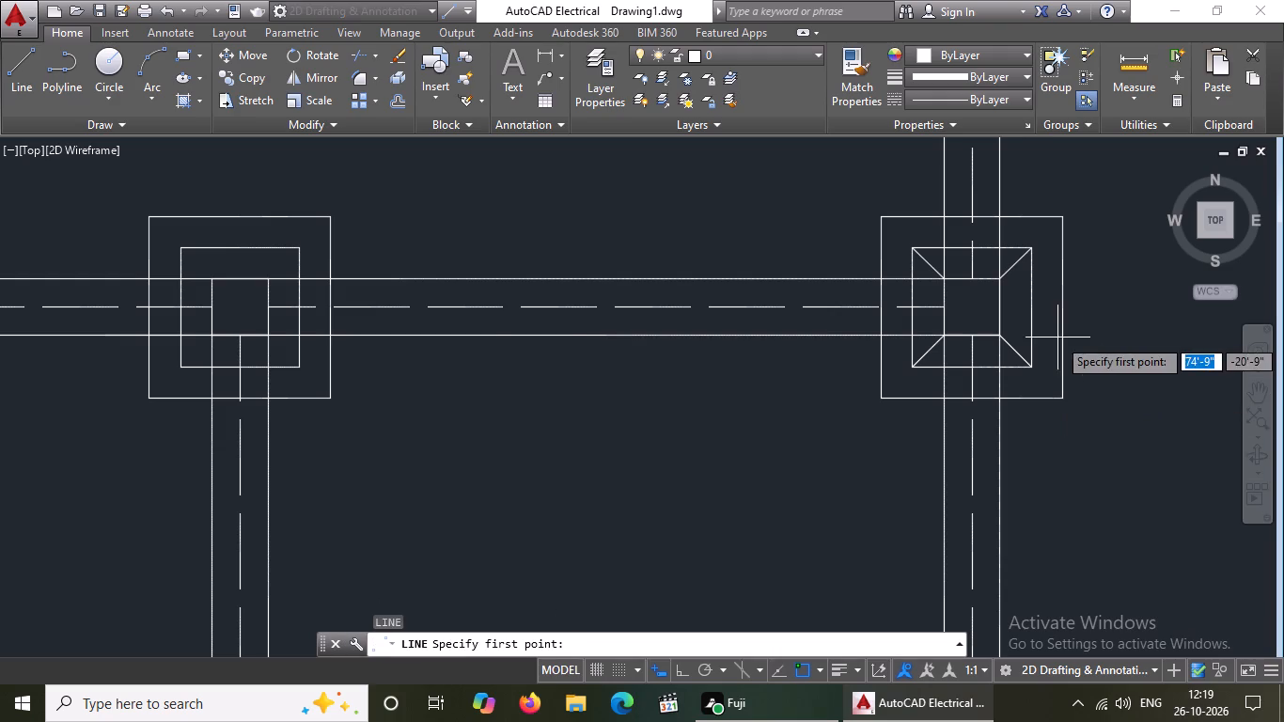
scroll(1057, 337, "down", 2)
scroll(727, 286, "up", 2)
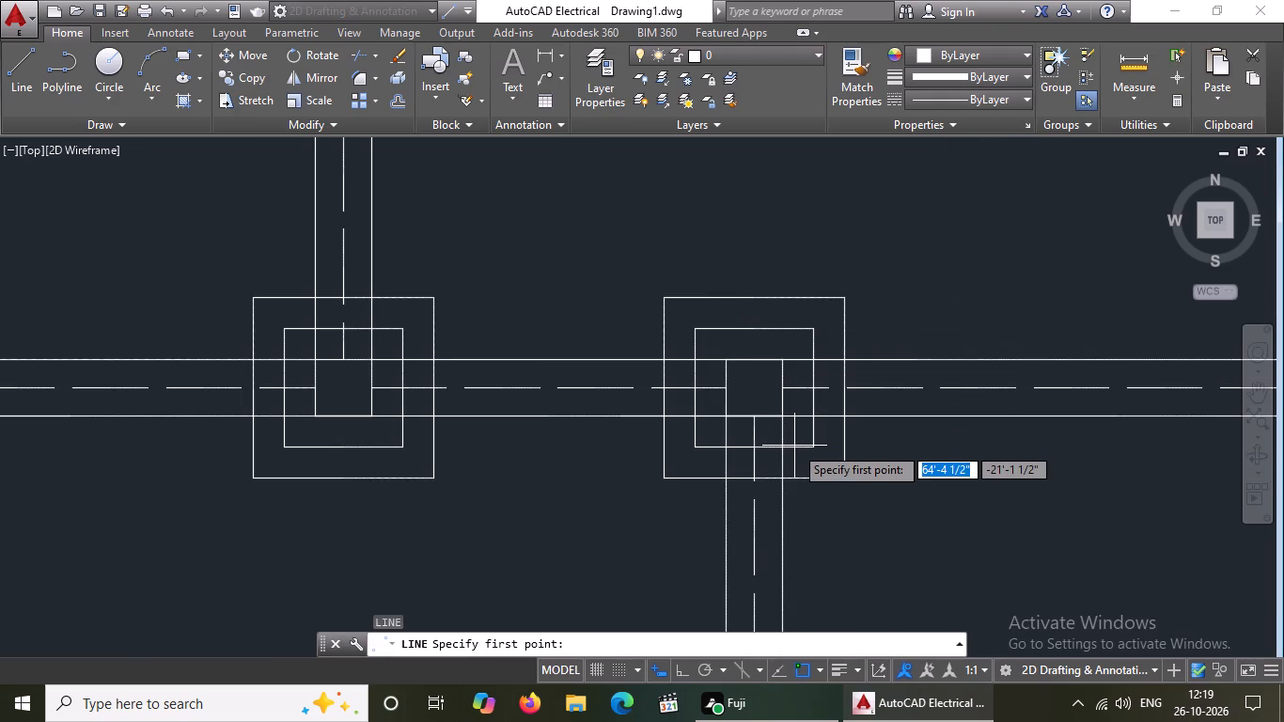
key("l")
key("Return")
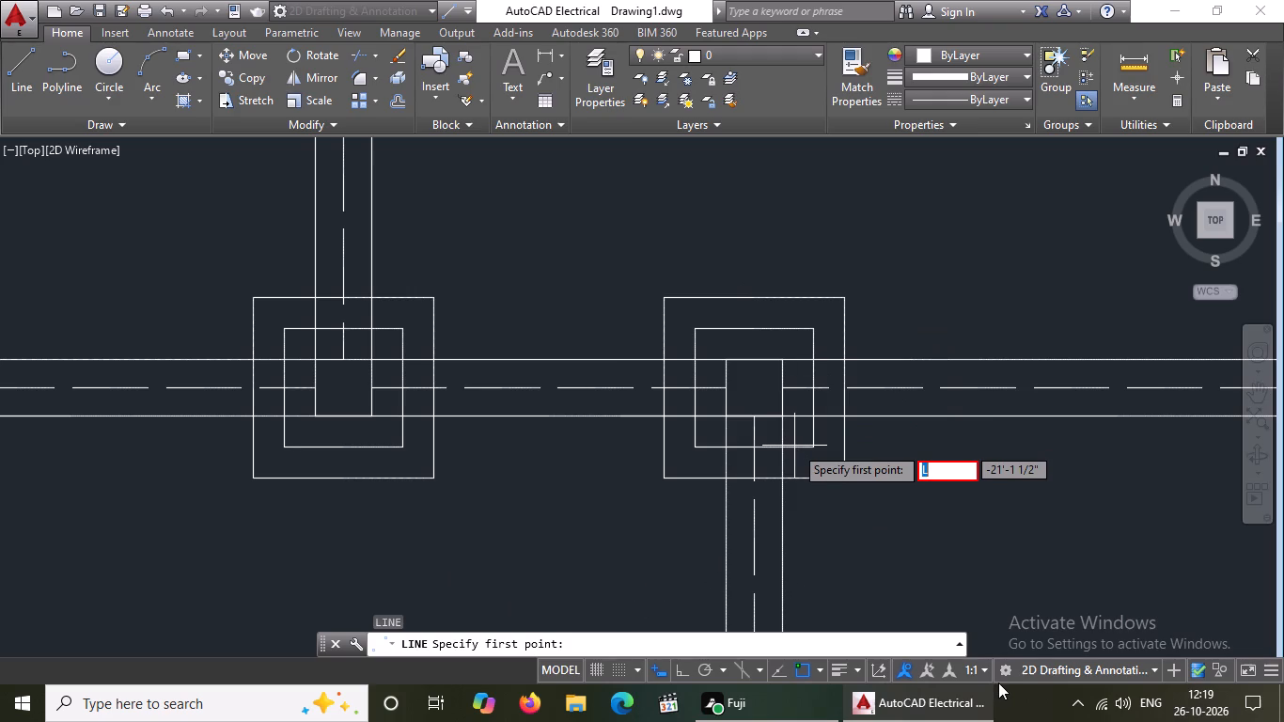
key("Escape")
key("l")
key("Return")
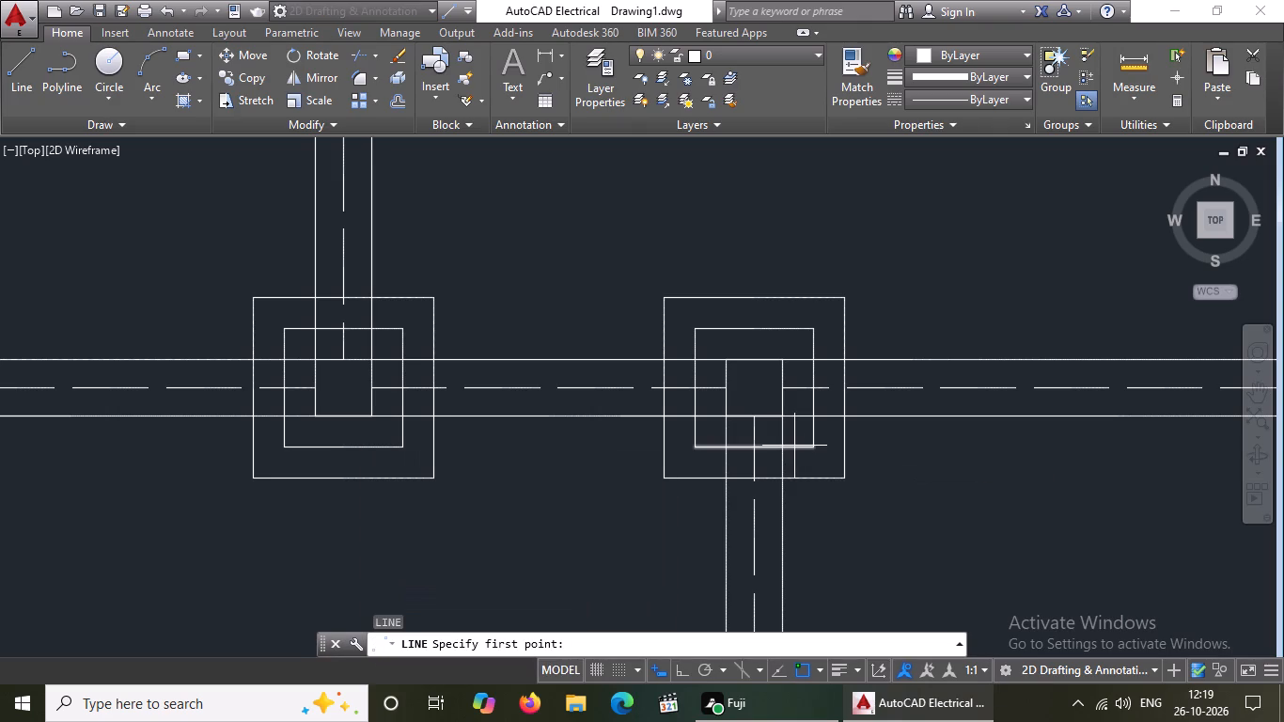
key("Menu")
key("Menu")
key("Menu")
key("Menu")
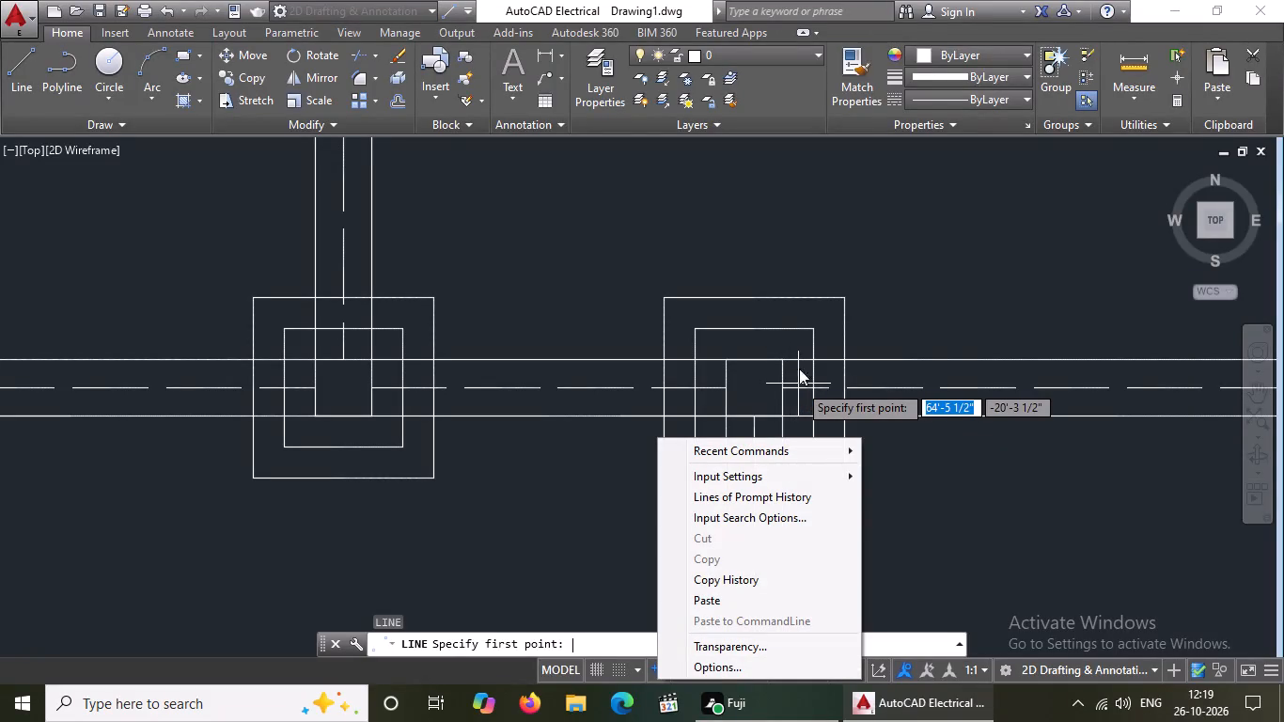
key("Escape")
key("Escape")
Draw diagonals joining the upper-right and upper-left corners of the column square and inner outline at the third row's third column.
key("l")
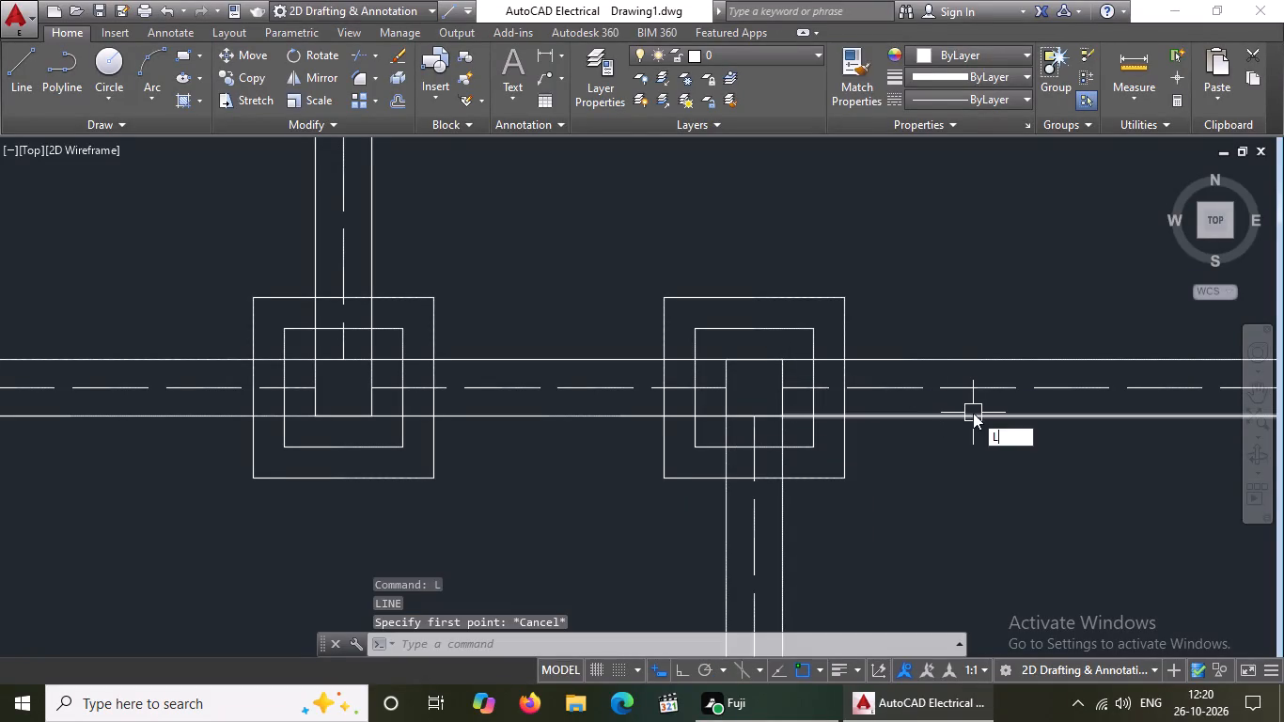
key("Return")
left_click_drag(784, 363, 795, 356)
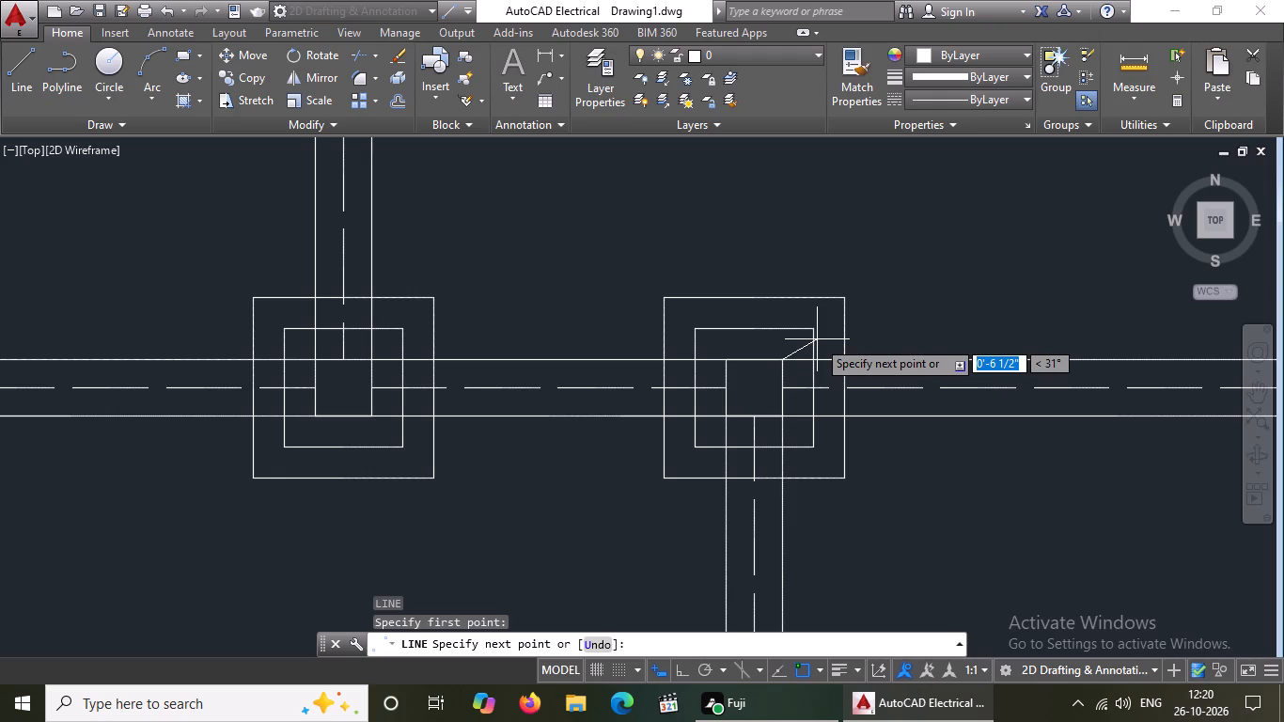
left_click(814, 333)
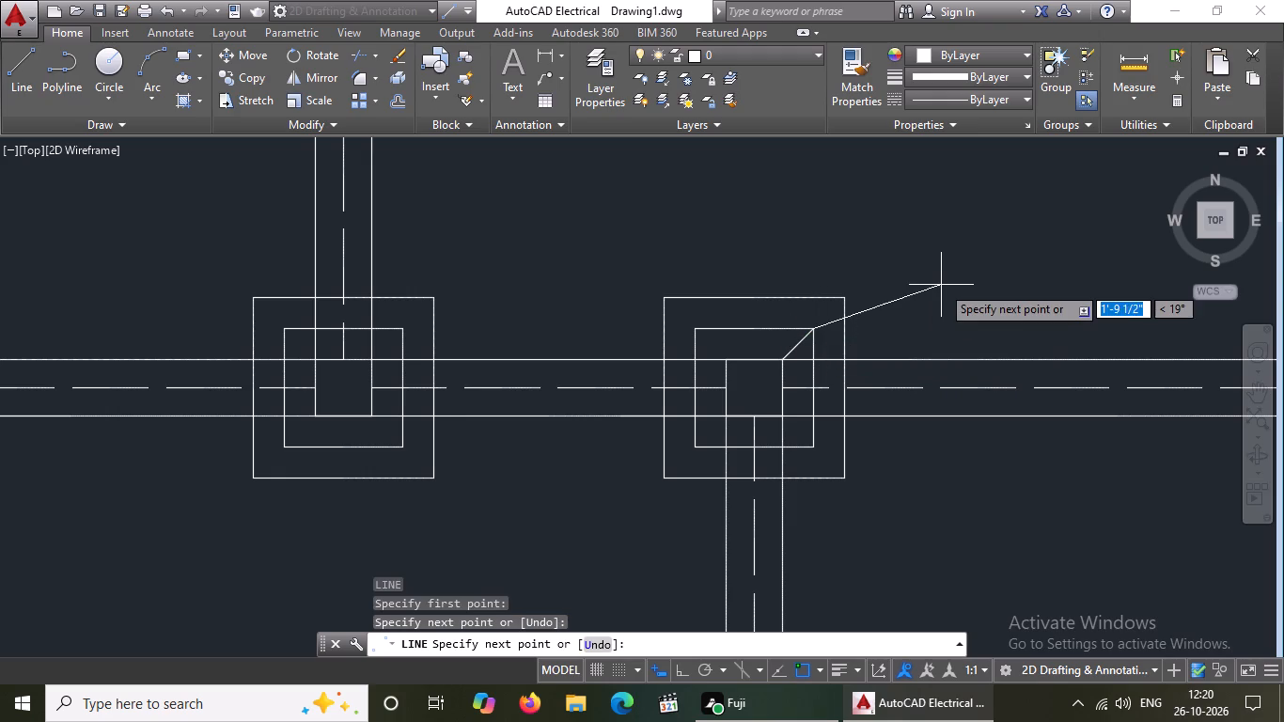
key("Return")
key("l")
key("Return")
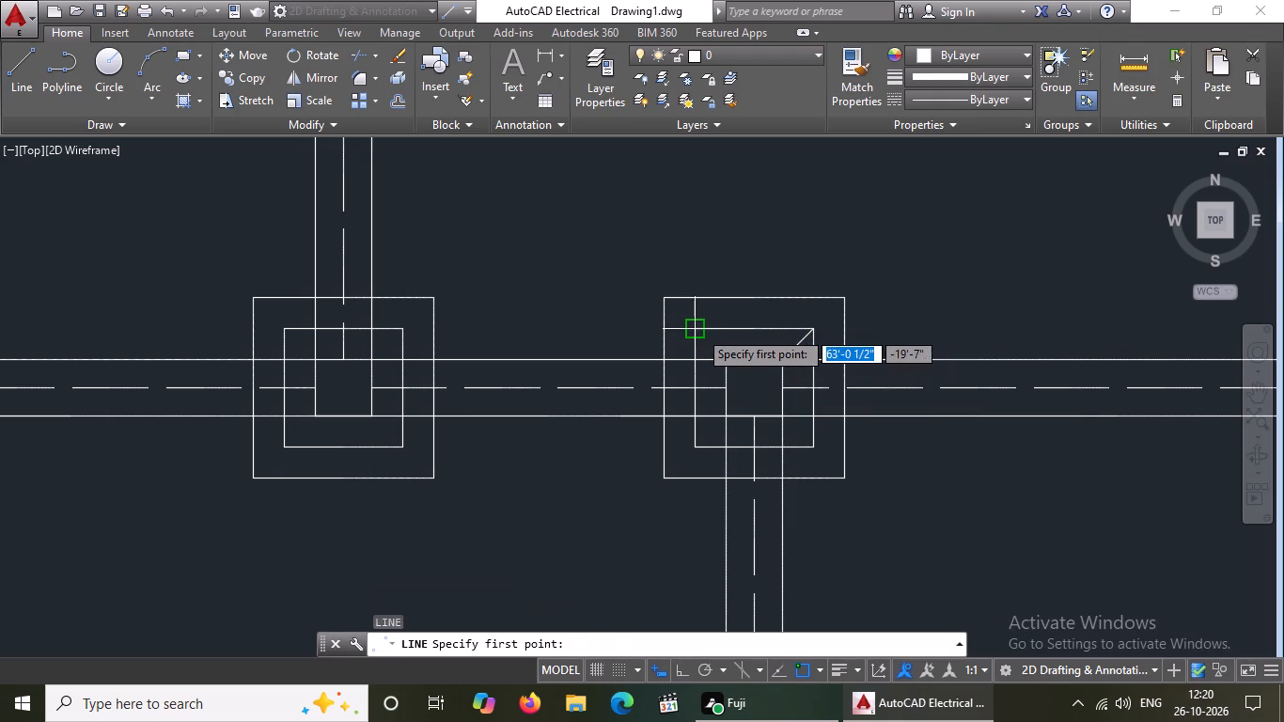
left_click_drag(699, 330, 709, 335)
left_click_drag(728, 365, 753, 378)
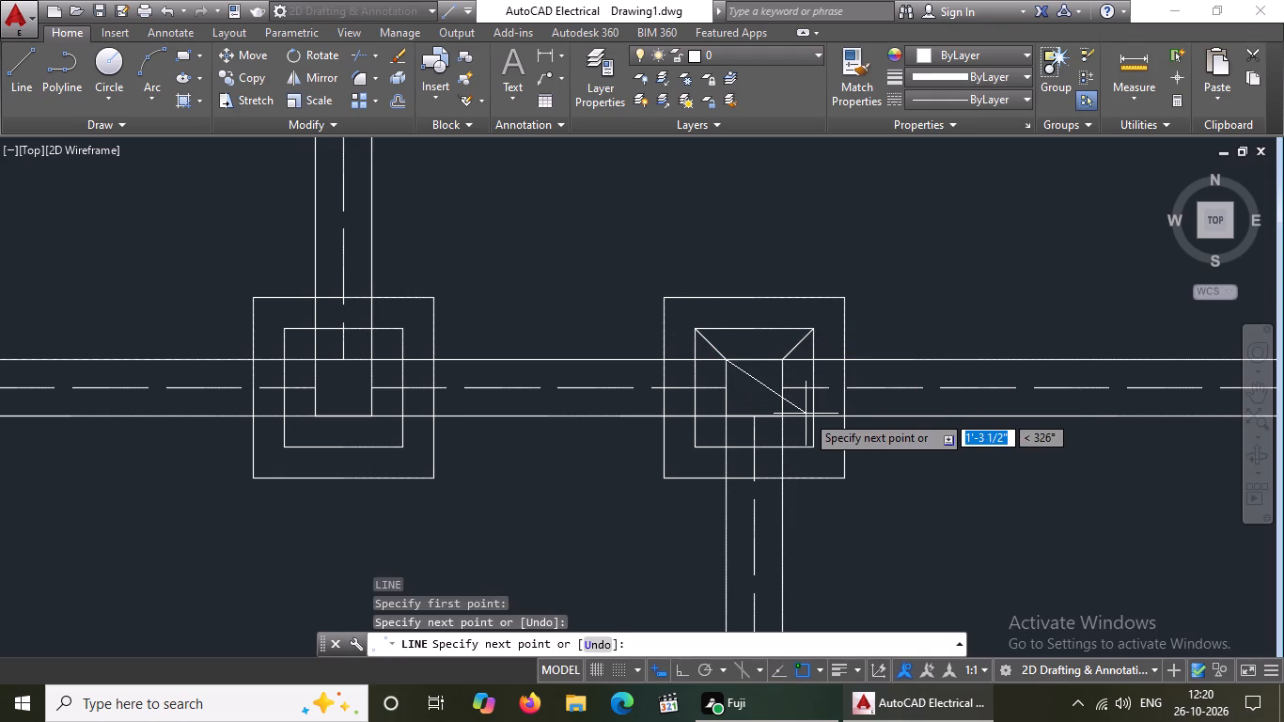
key("Return")
Draw diagonals joining the lower-left and lower-right corners of the inner outline and column square at the third row's third column.
key("l")
key("Return")
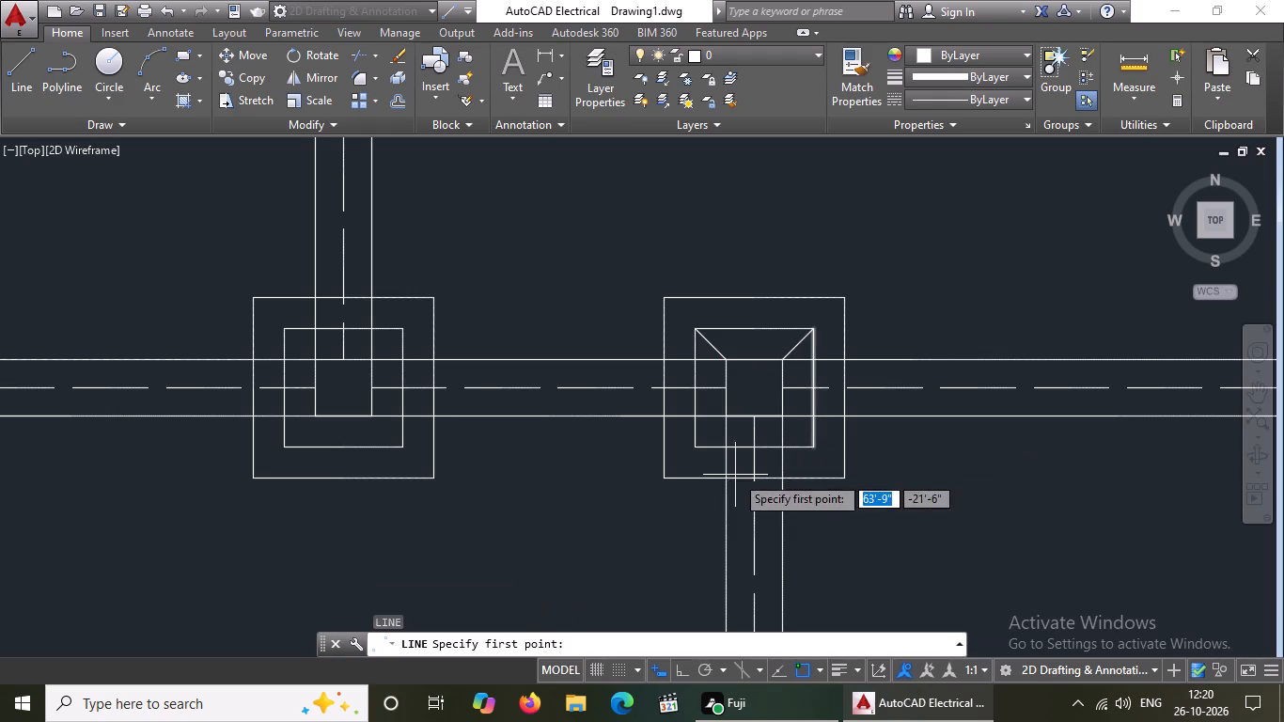
left_click(696, 448)
left_click_drag(727, 416, 733, 404)
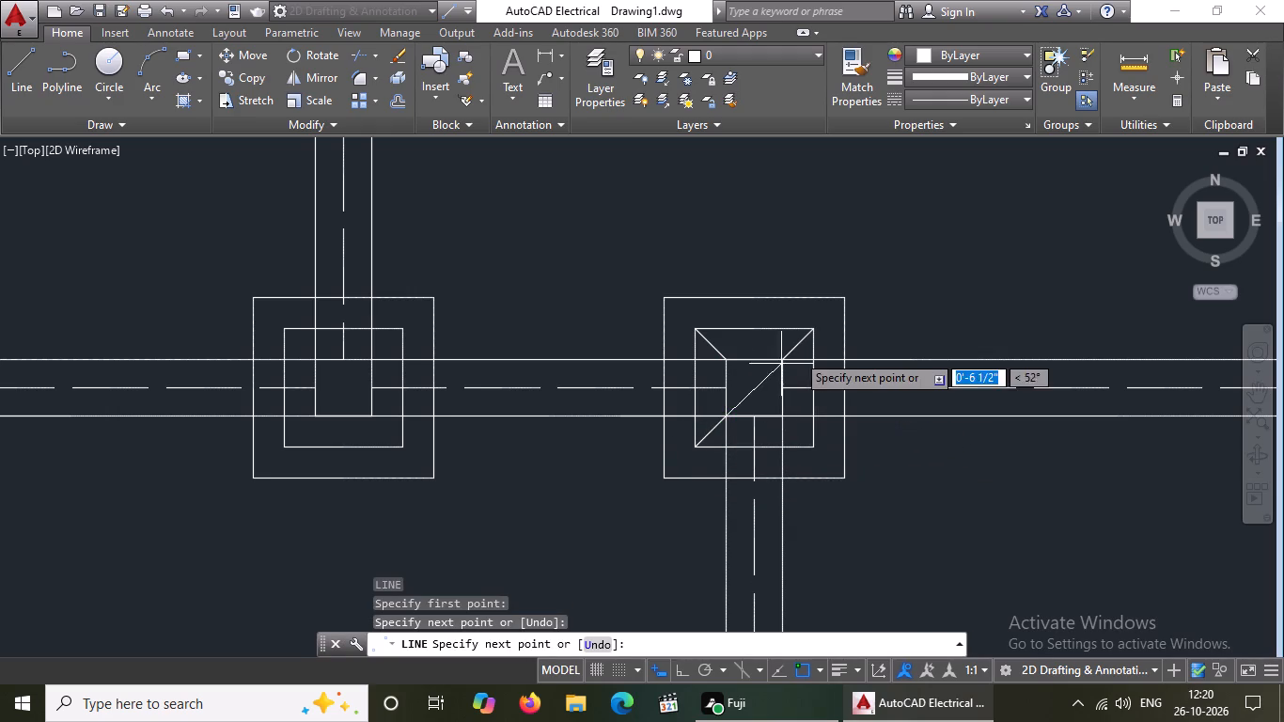
key("Return")
key("l")
key("Return")
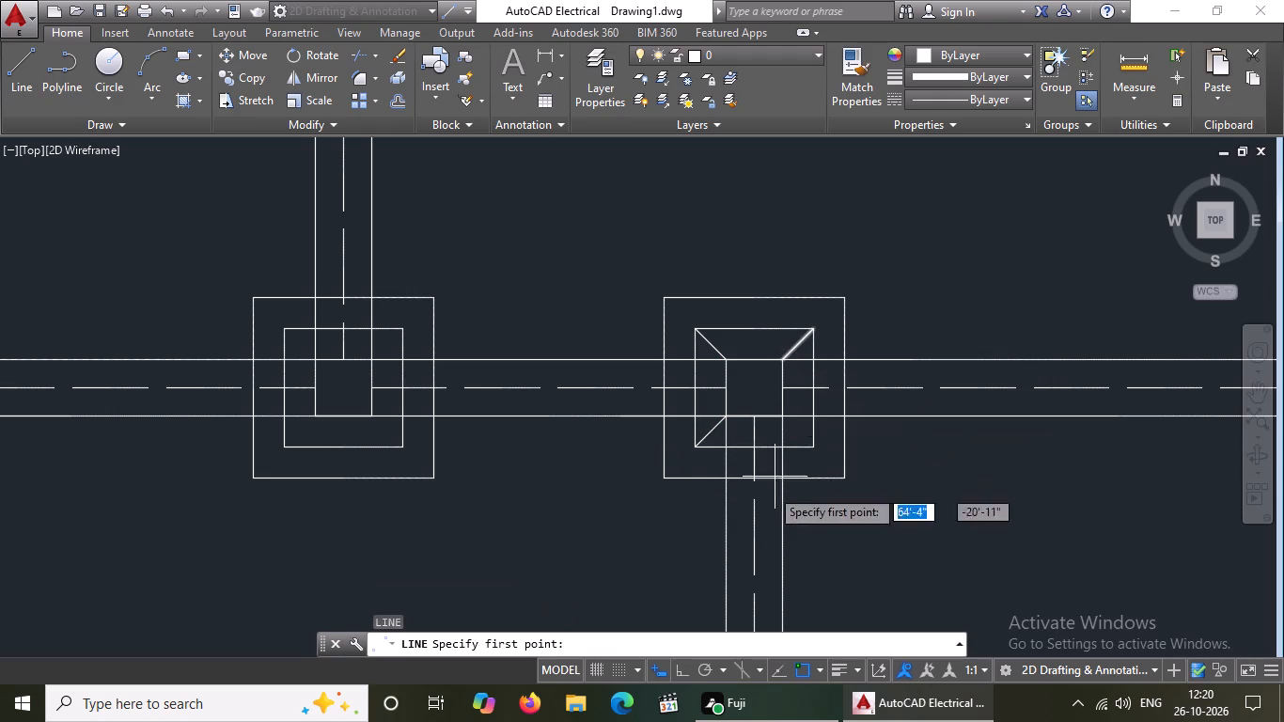
left_click_drag(780, 416, 815, 439)
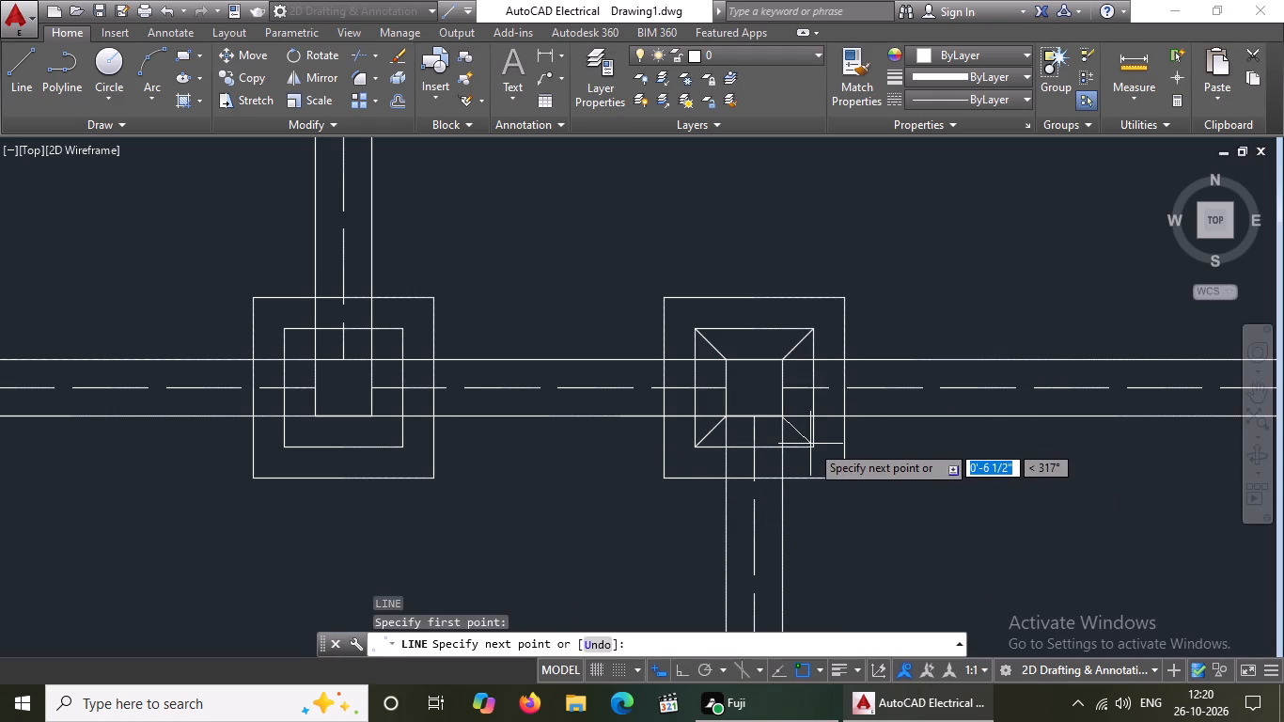
left_click(813, 449)
key("l")
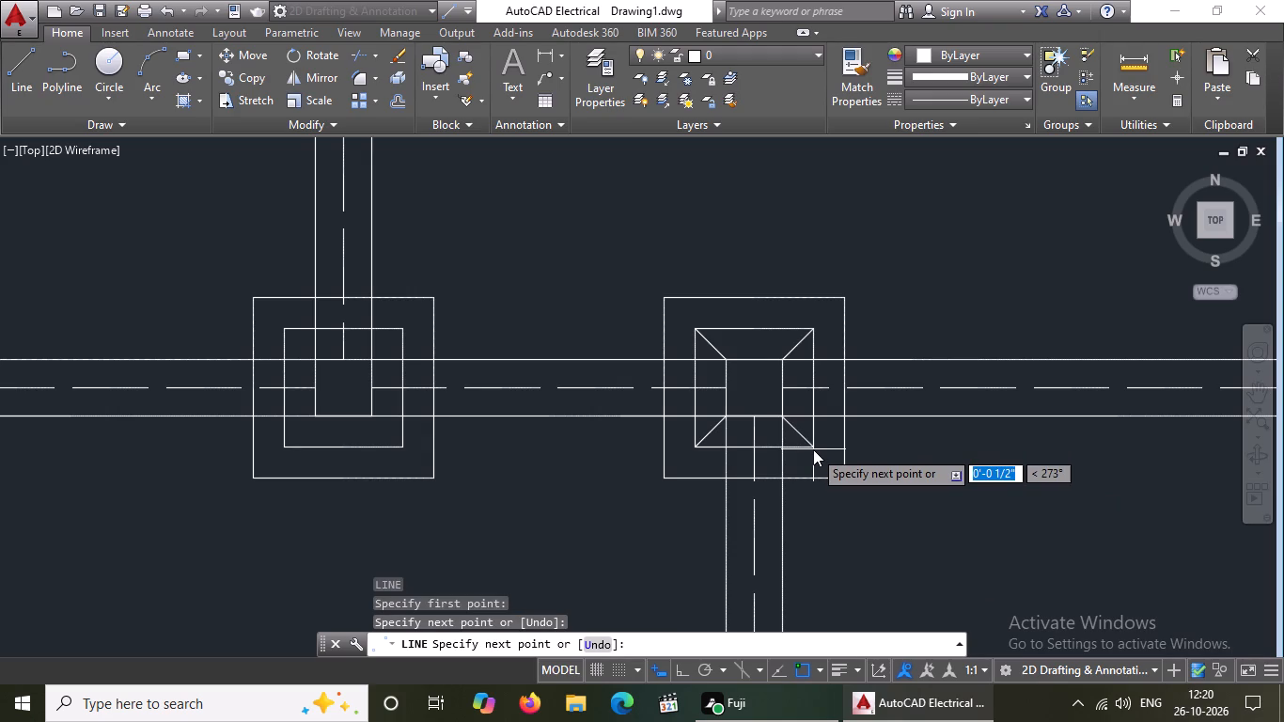
key("Return")
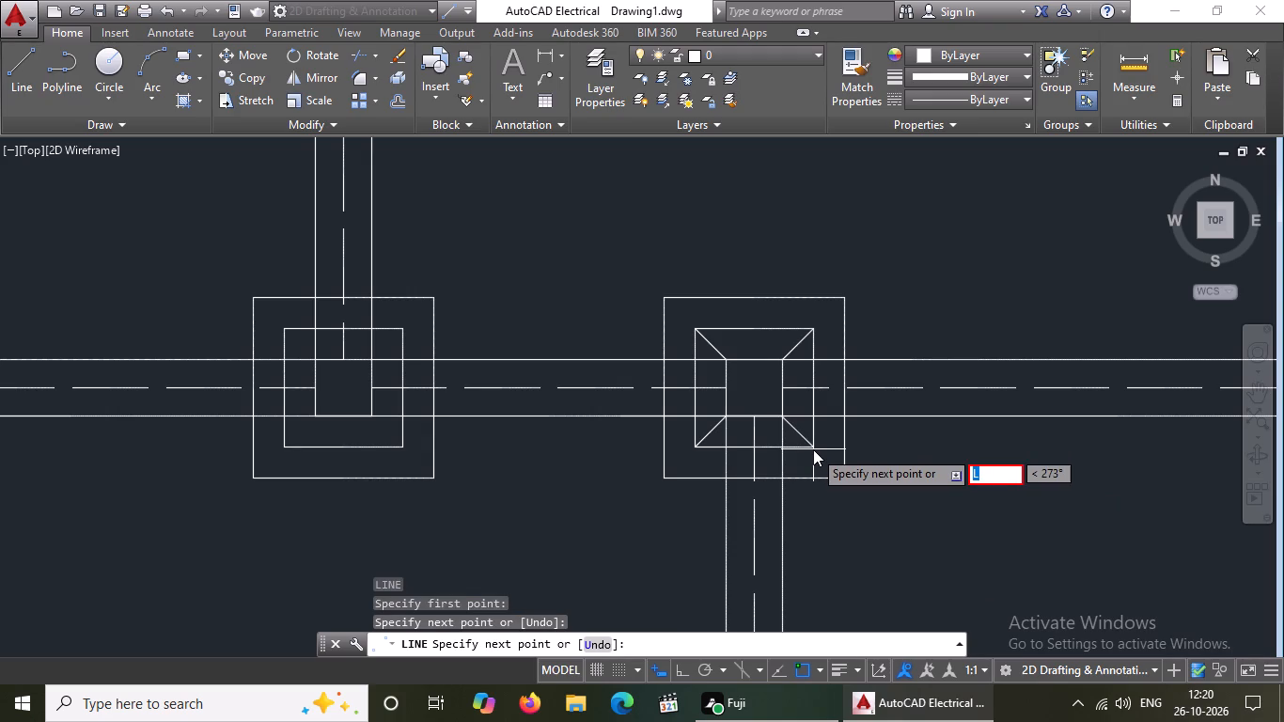
key("Escape")
Draw diagonals joining the lower-left and lower-right corners of the inner outline and column square at the third row's second column.
scroll(813, 449, "down", 3)
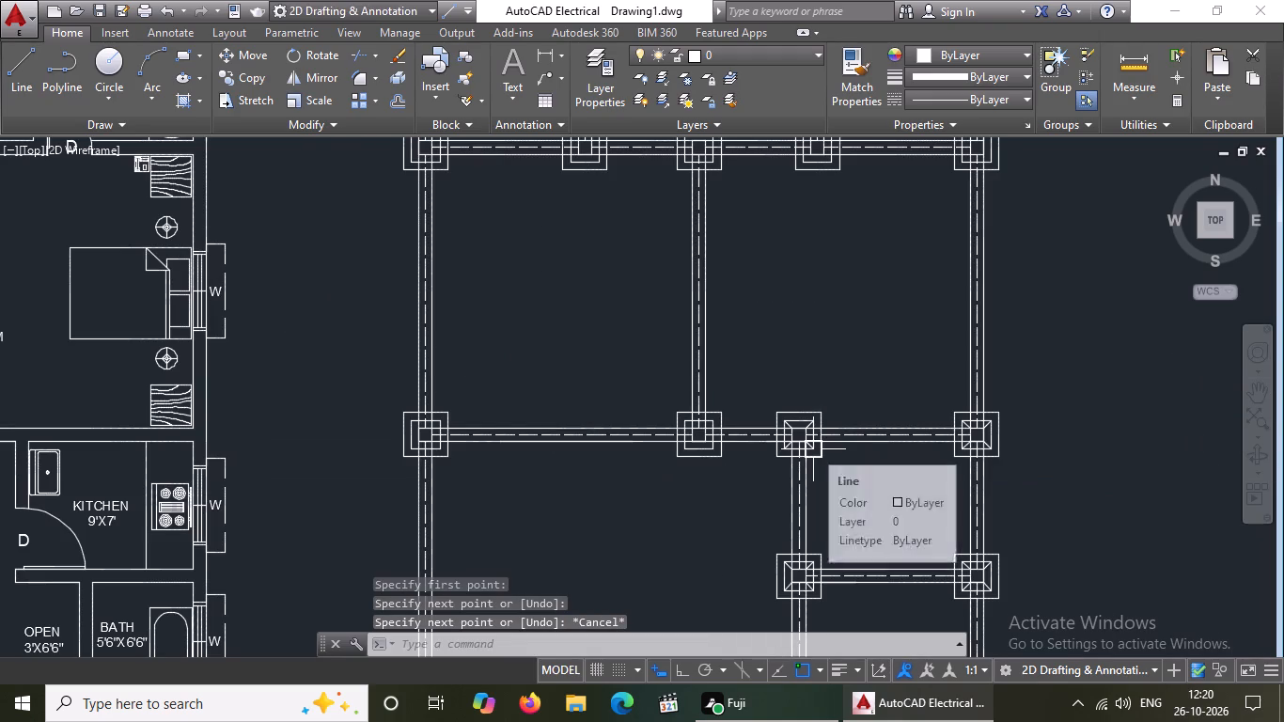
scroll(657, 464, "up", 3)
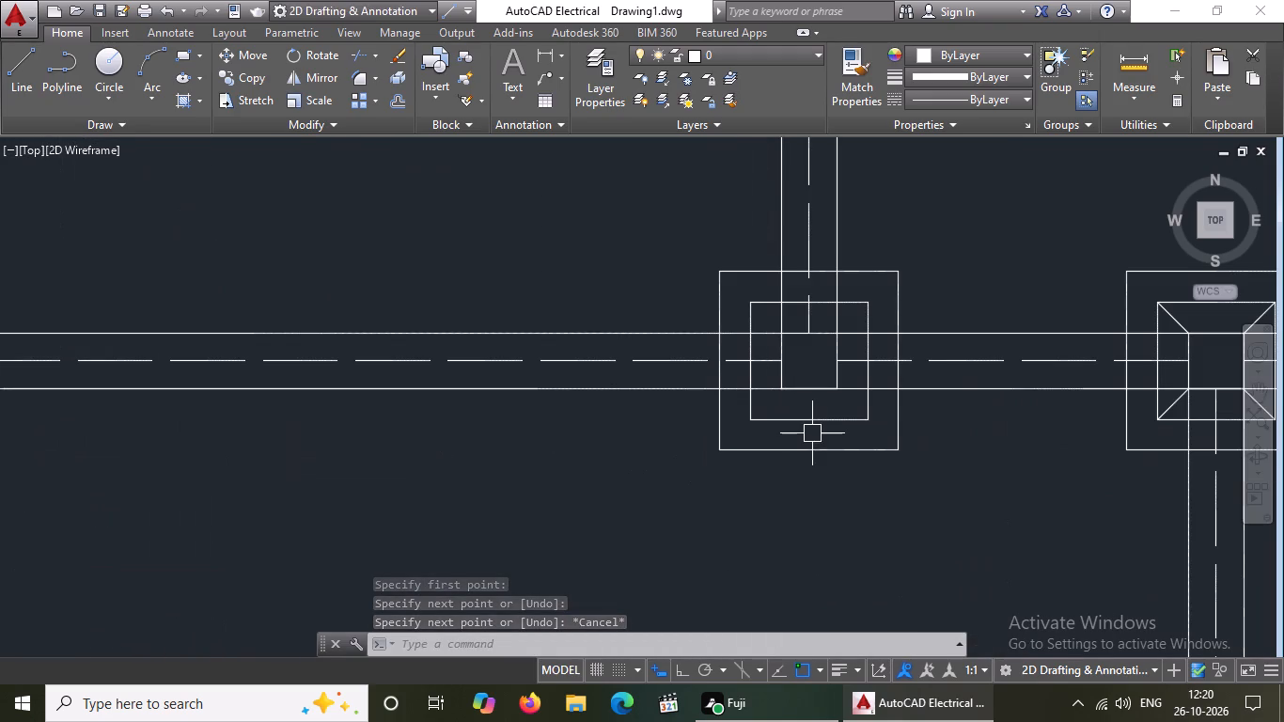
key("l")
key("Return")
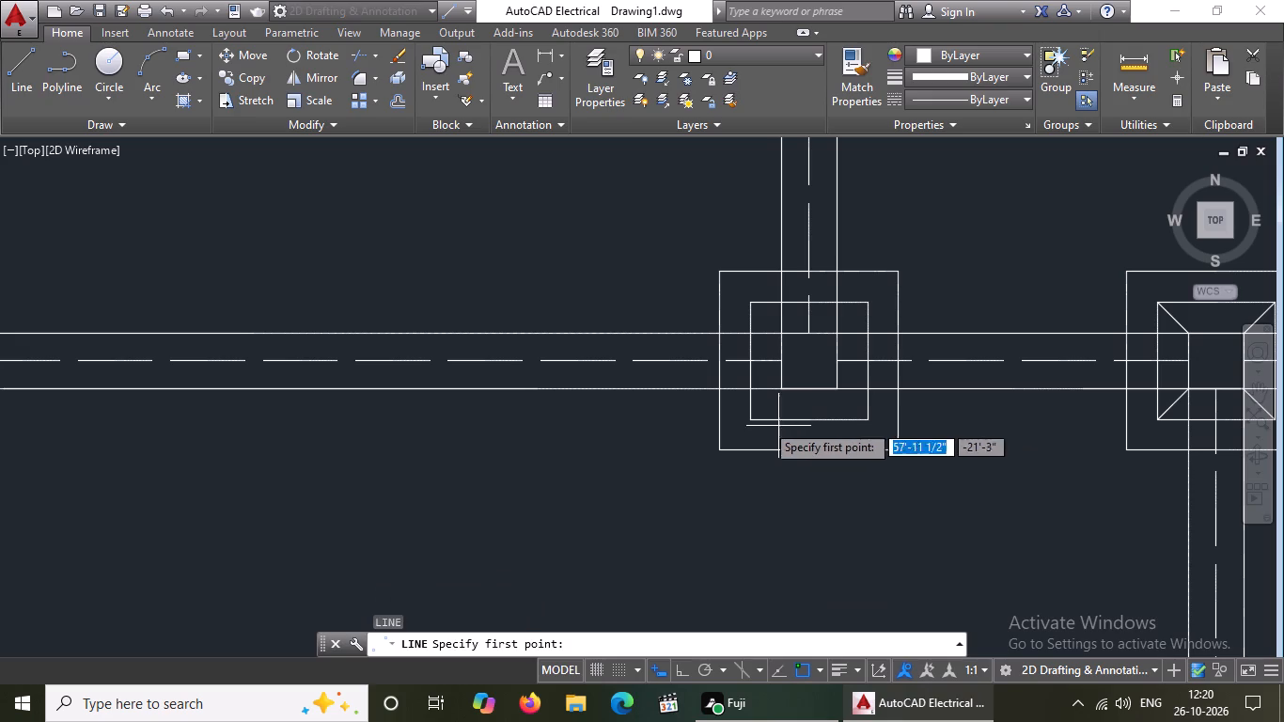
left_click_drag(753, 418, 760, 407)
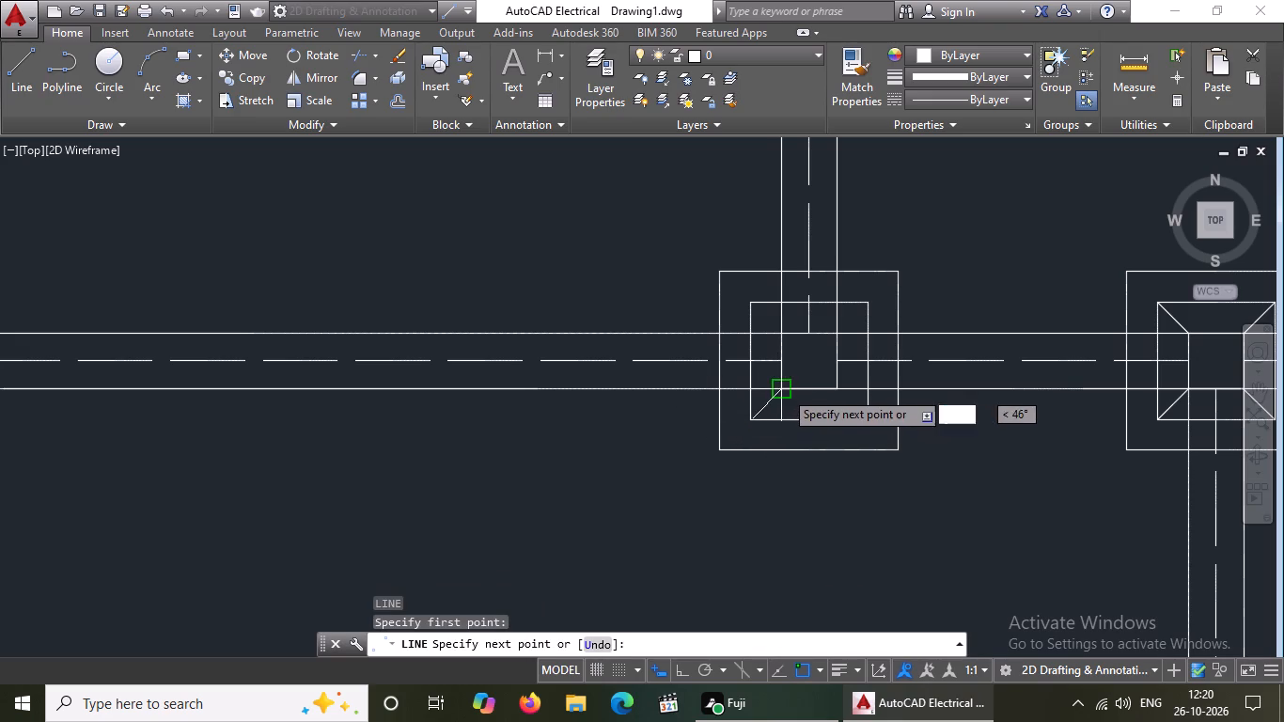
left_click_drag(784, 390, 799, 378)
key("Return")
key("l")
key("Return")
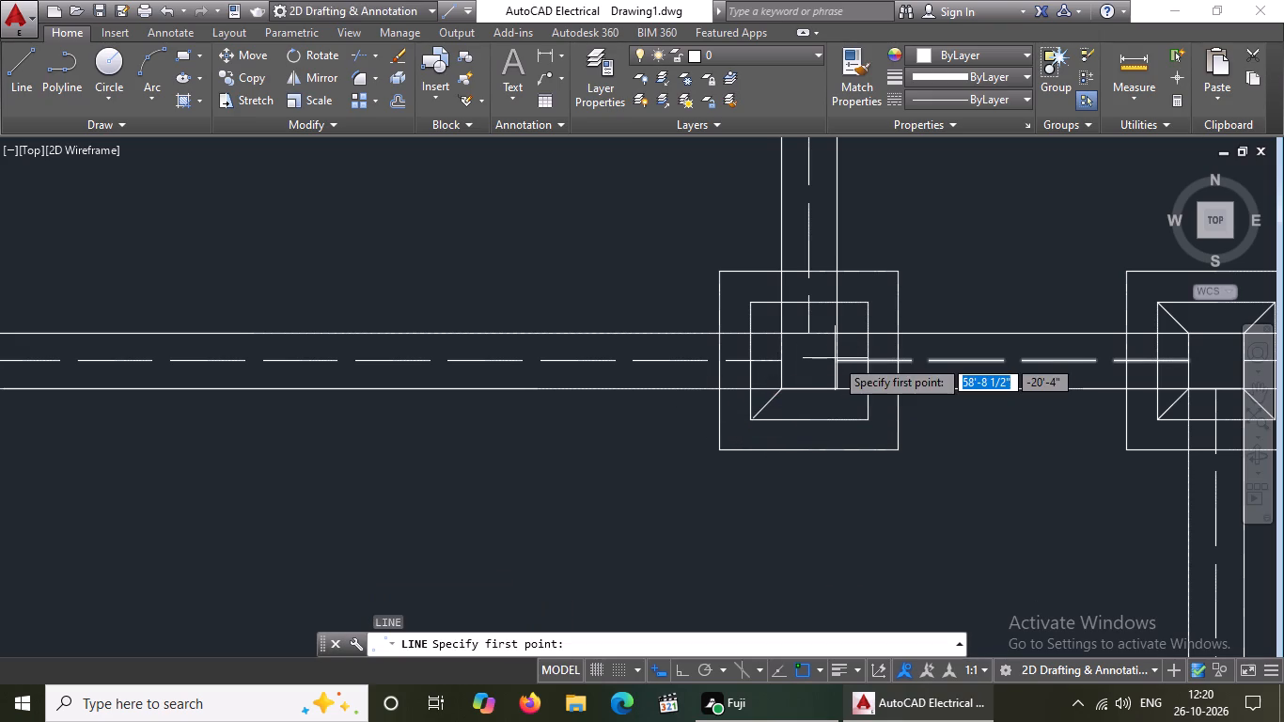
left_click(838, 387)
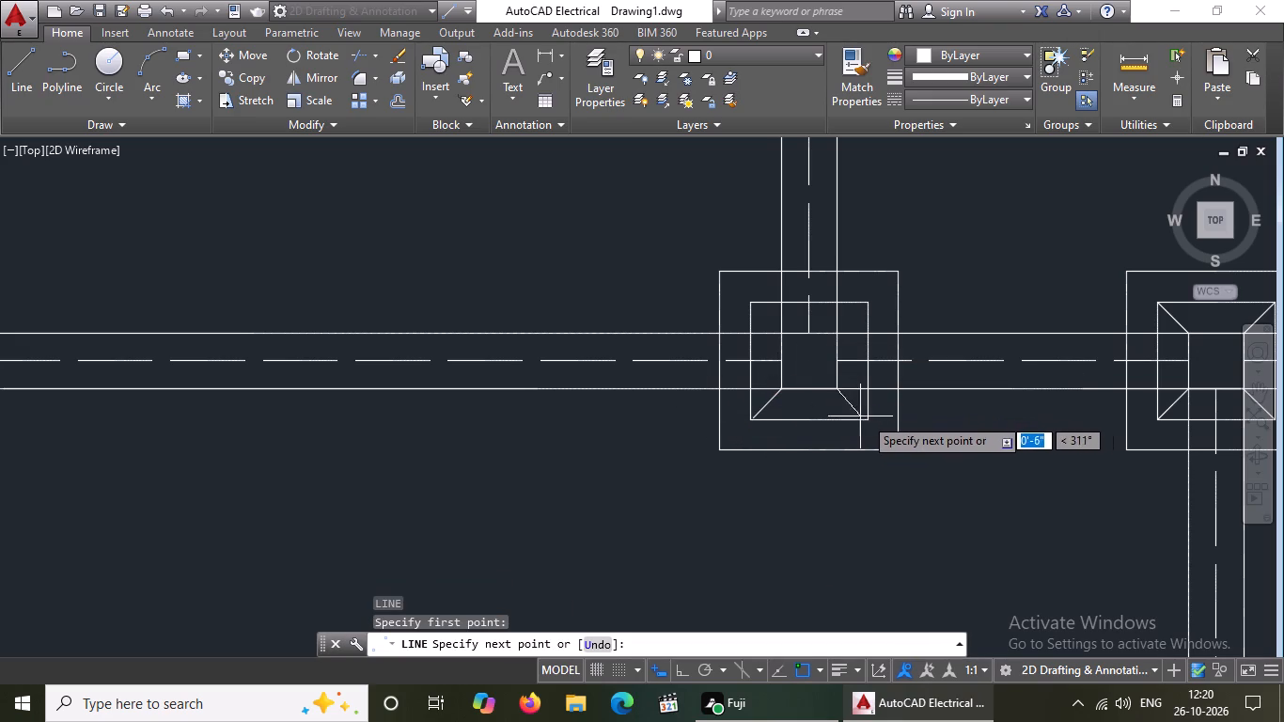
left_click_drag(865, 421, 878, 434)
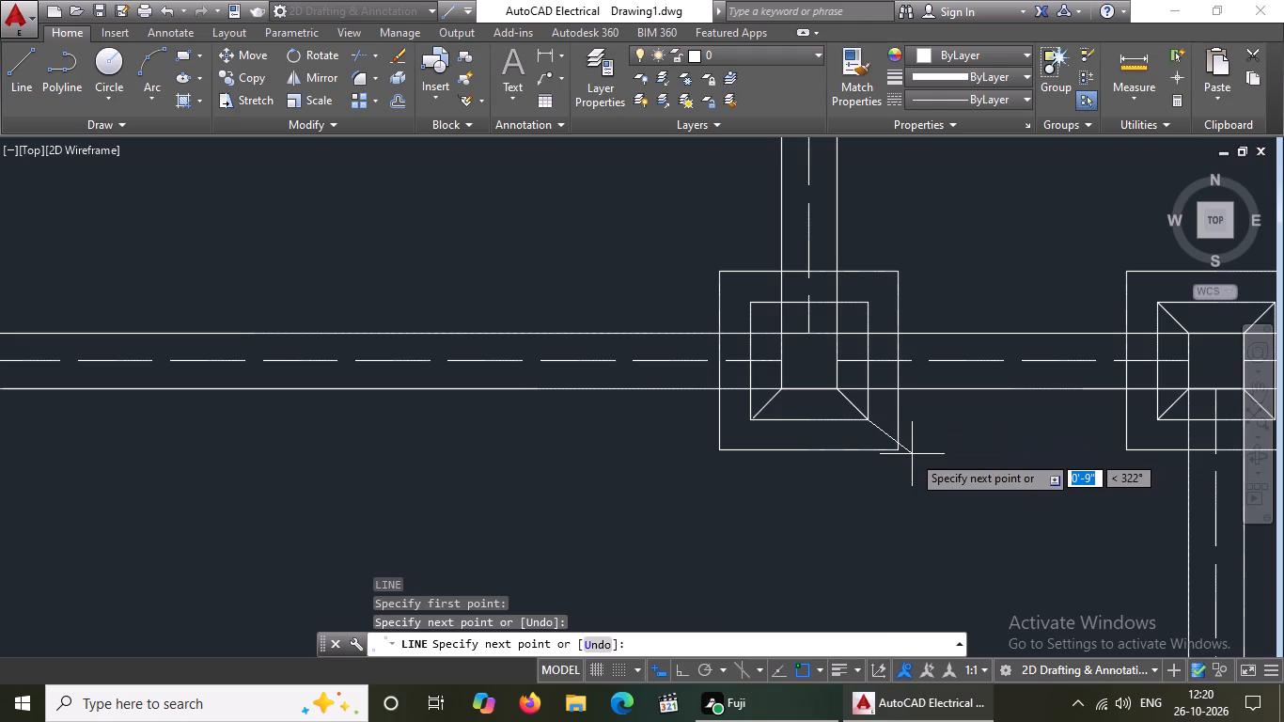
key("Return")
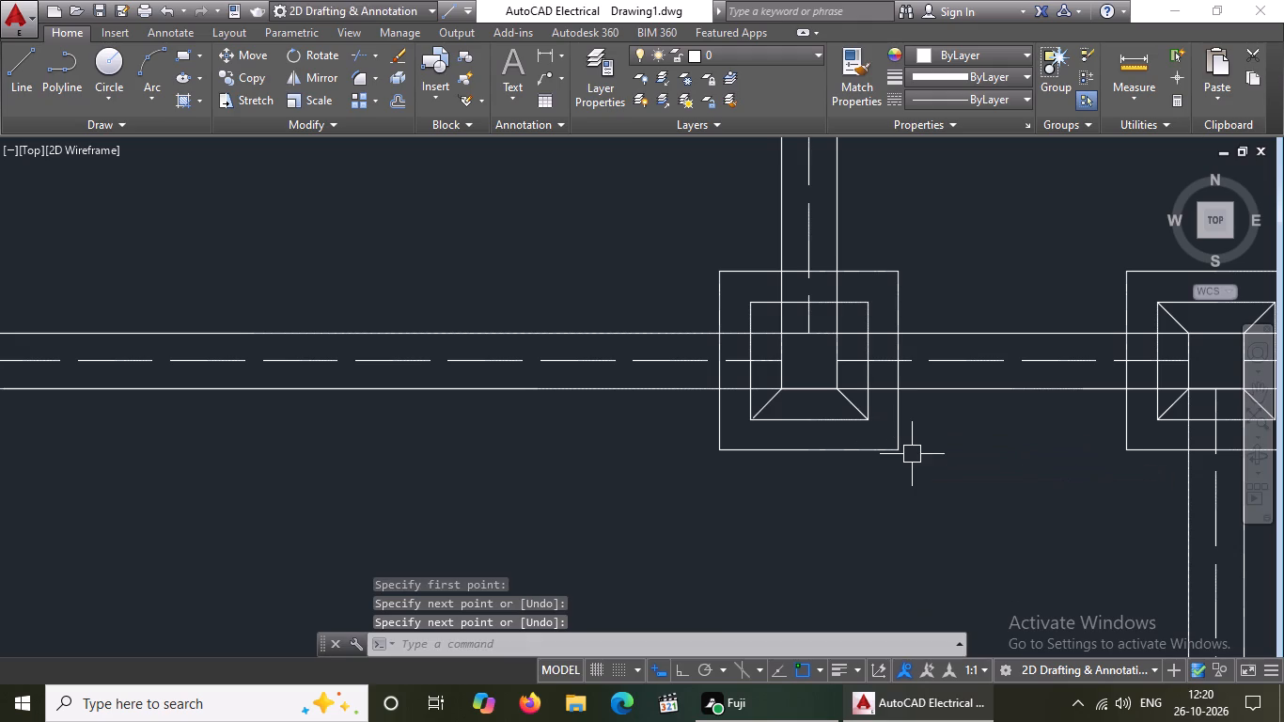
Draw diagonals joining the upper-right and upper-left corners of the column square and inner outline at the third row's second column.
key("l")
key("Return")
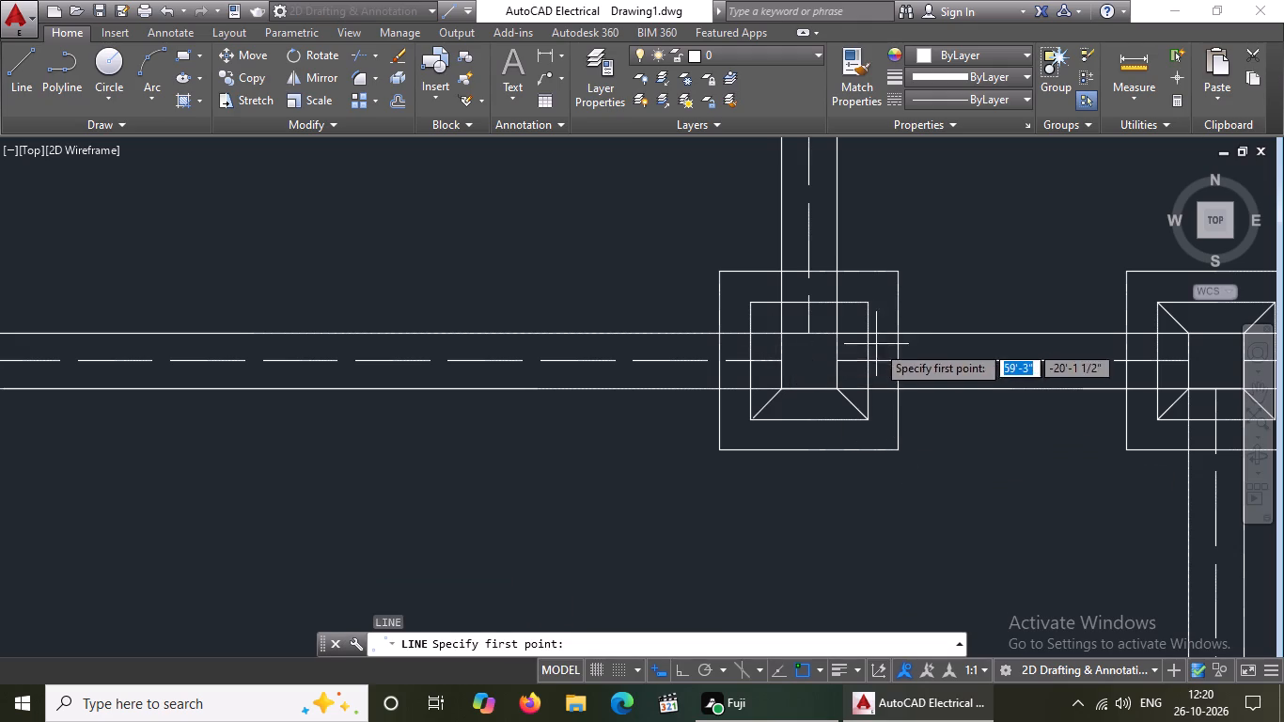
left_click(840, 333)
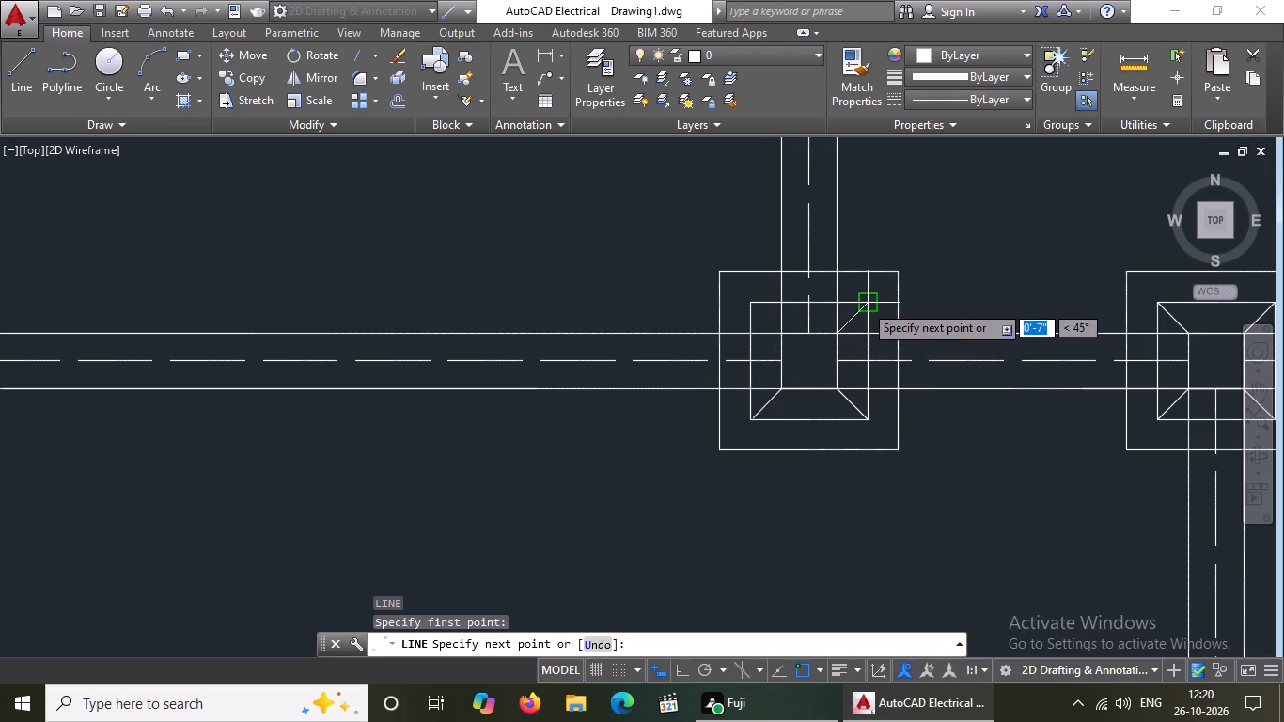
left_click(867, 303)
key("Return")
key("l")
key("Return")
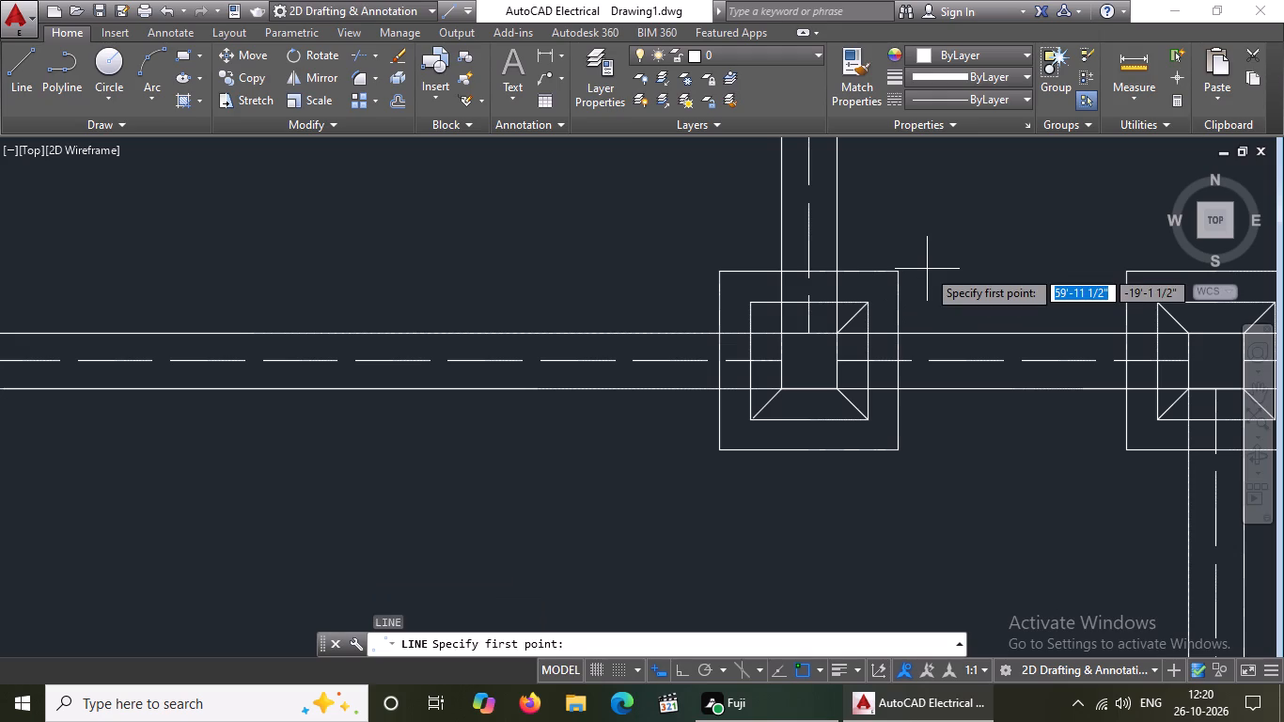
left_click(754, 302)
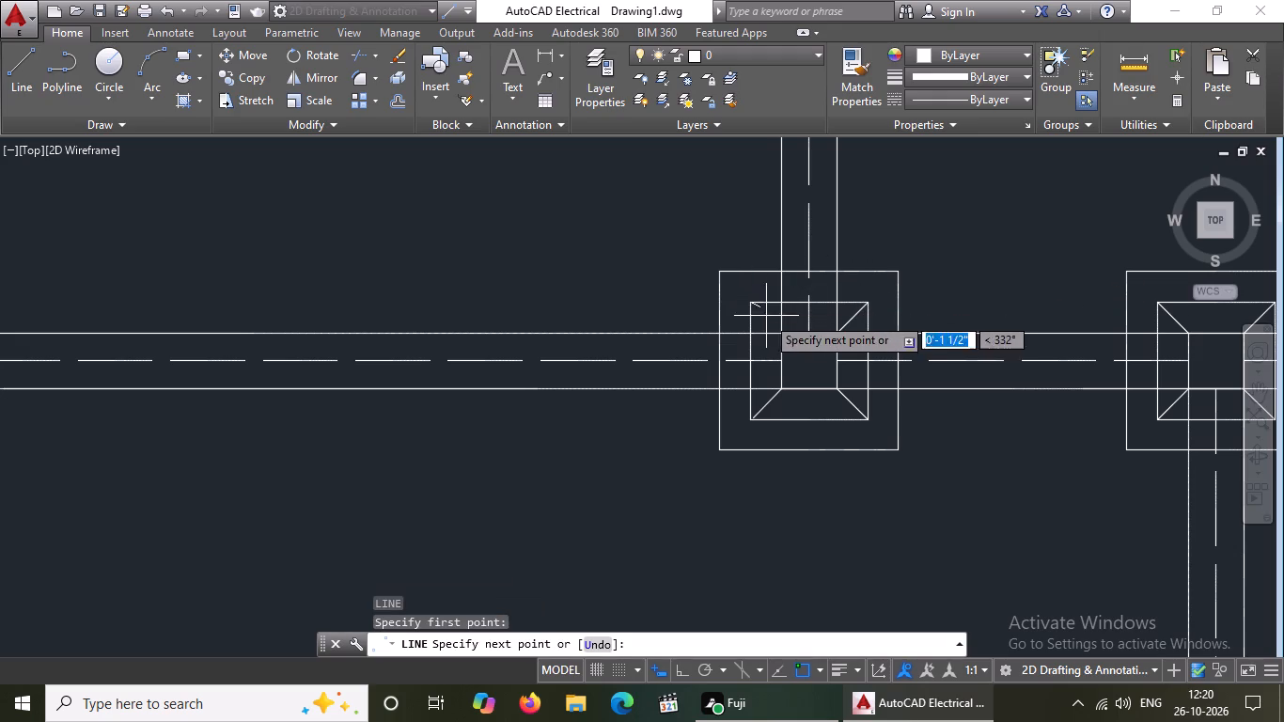
left_click_drag(781, 334, 790, 341)
key("Return")
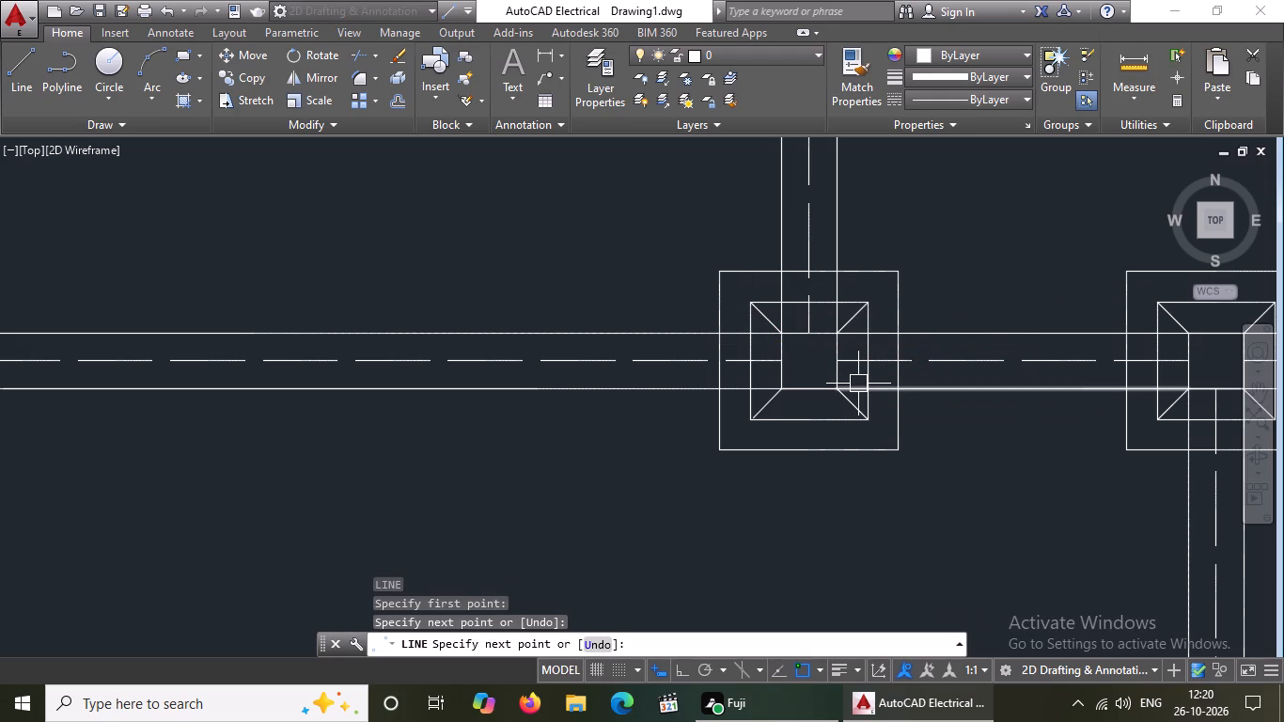
Draw diagonals joining the upper-left and upper-right corners of the inner outline and column square at the third row's first column.
key("l")
key("Return")
scroll(858, 384, "down", 3)
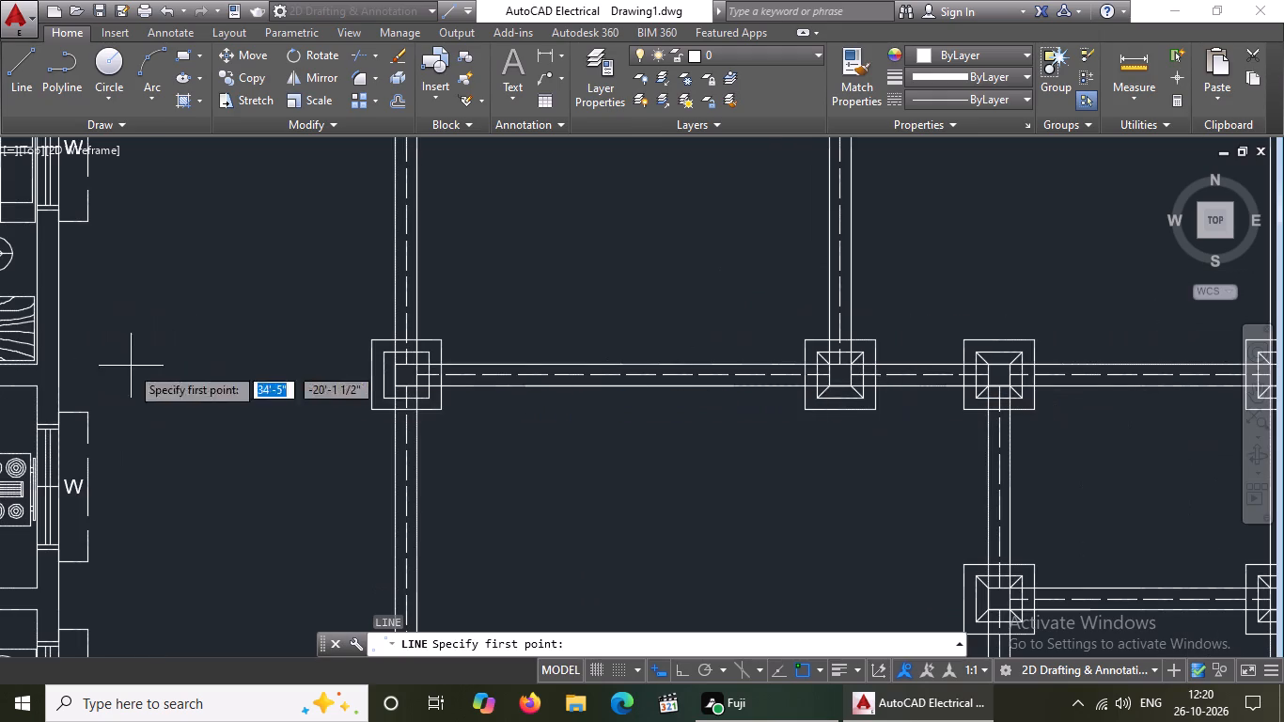
scroll(344, 353, "up", 2)
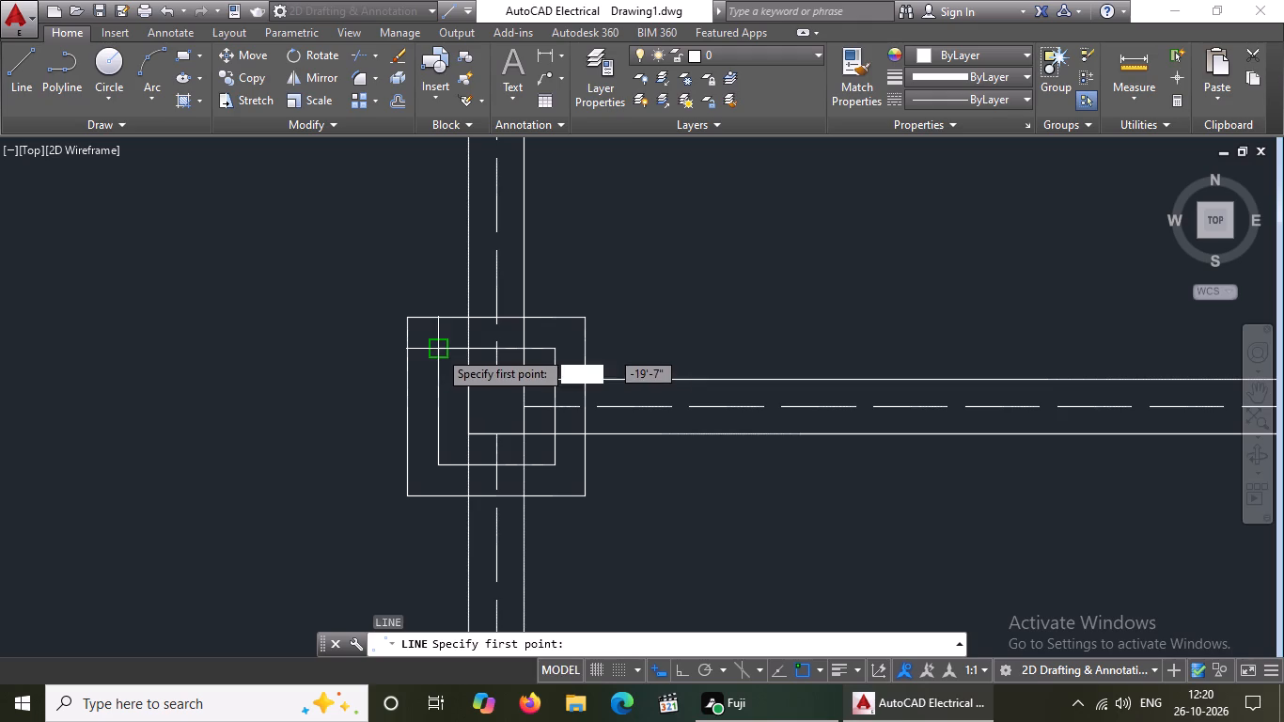
left_click(439, 350)
left_click_drag(469, 381, 482, 398)
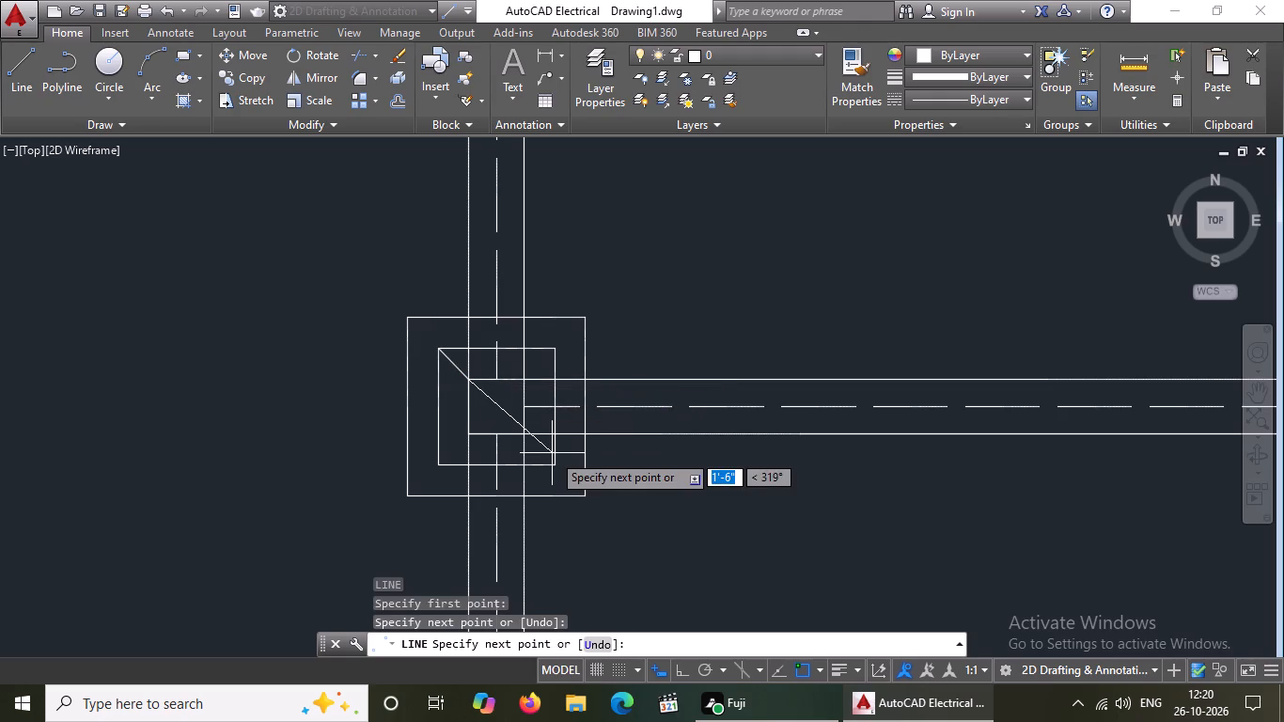
key("Return")
key("l")
key("Return")
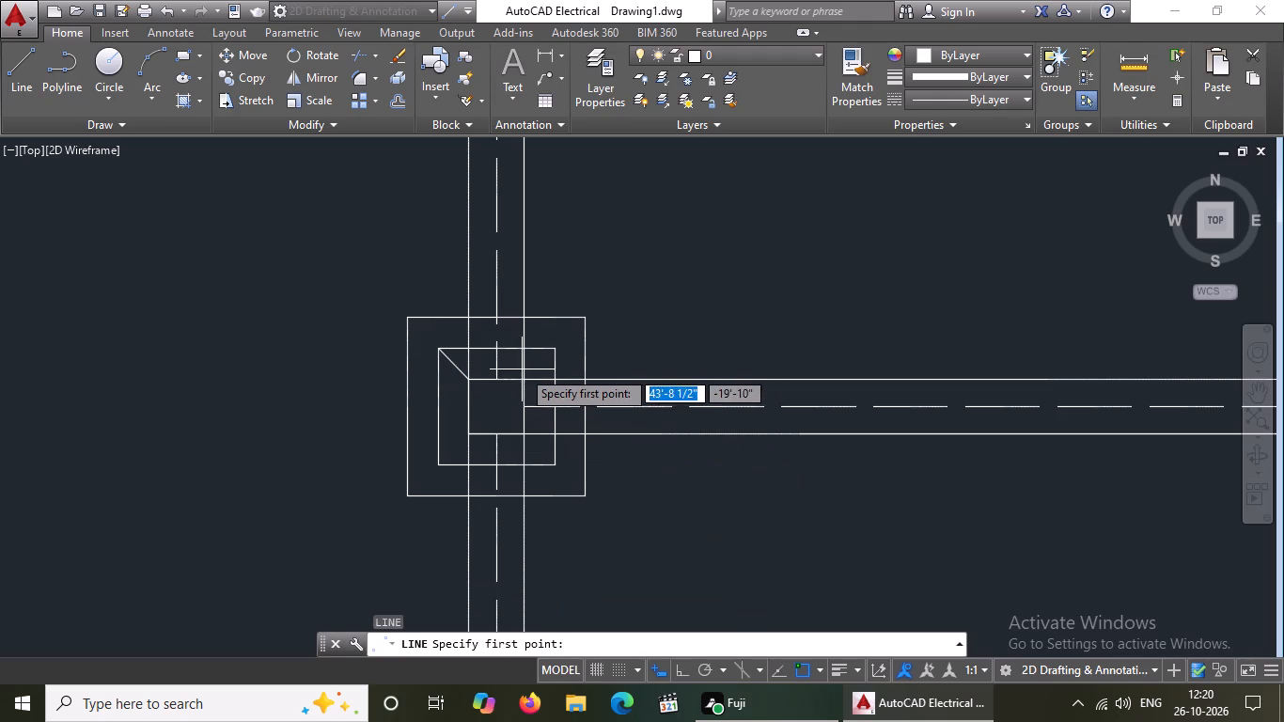
left_click(524, 384)
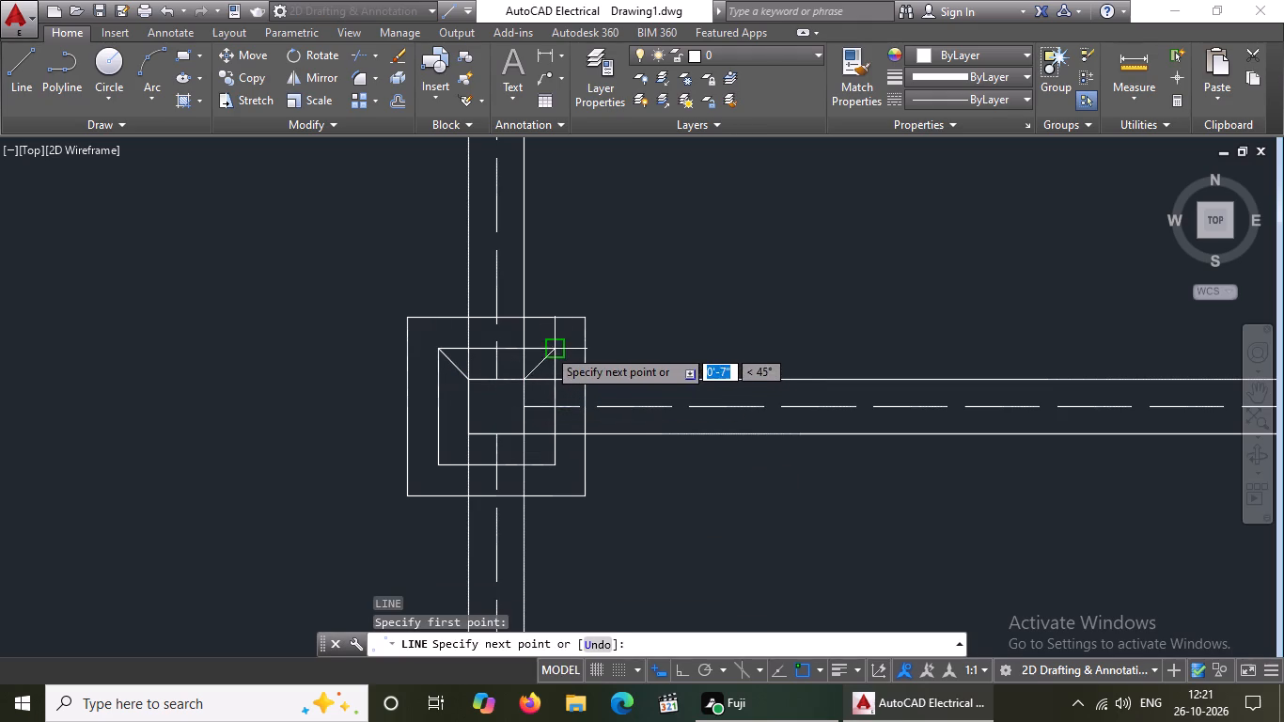
left_click(556, 344)
key("ctrl+z")
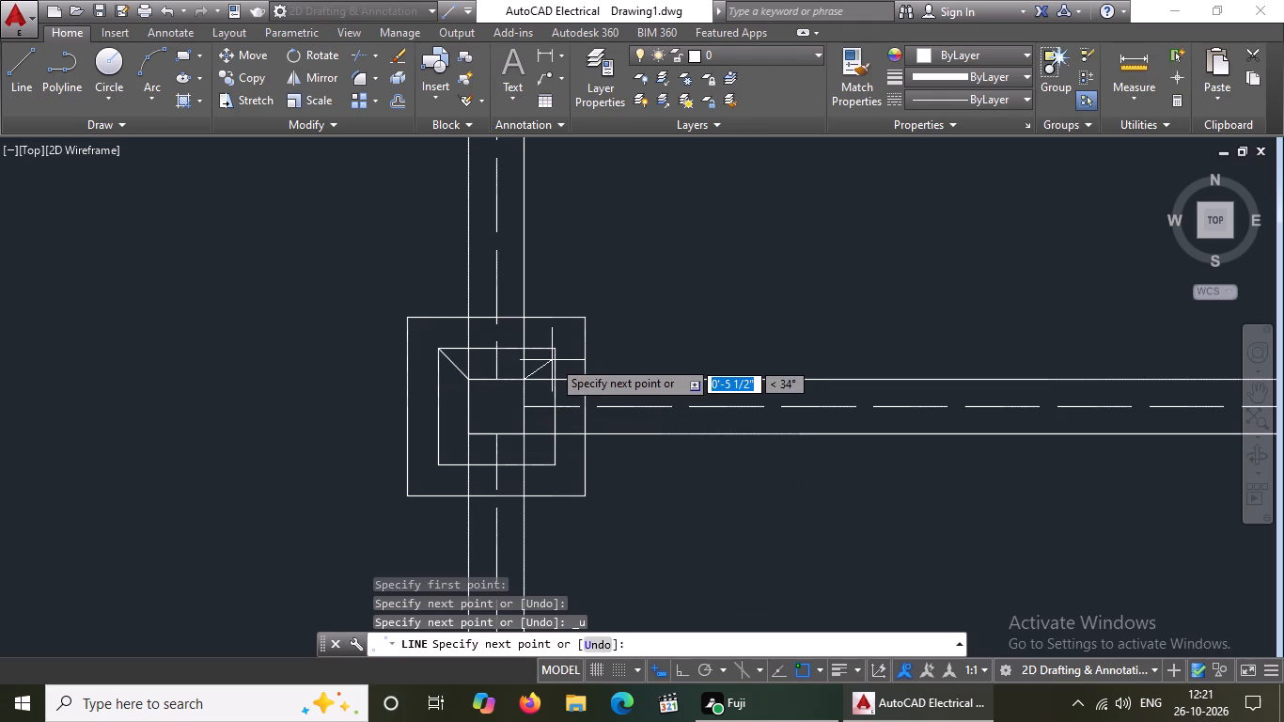
left_click_drag(557, 344, 570, 335)
key("Return")
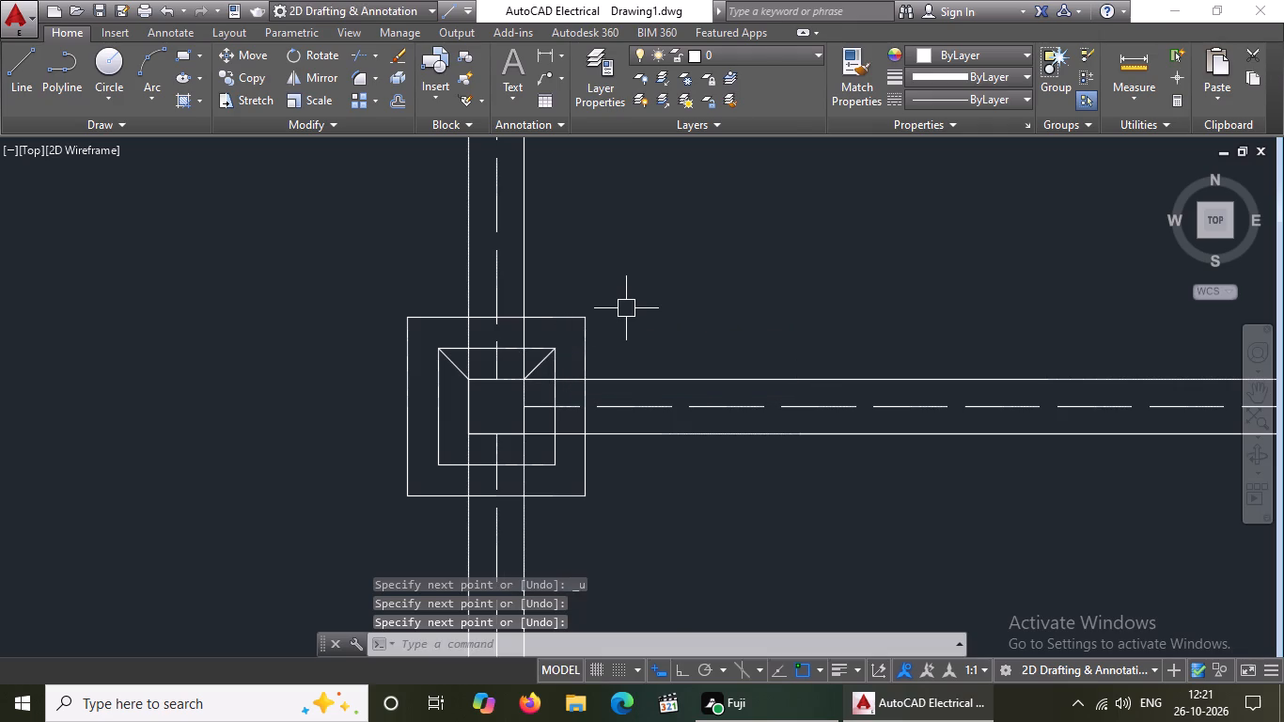
Draw diagonals joining the lower-left and lower-right corners of the inner outline and column square at the third row's first column.
key("l")
key("Return")
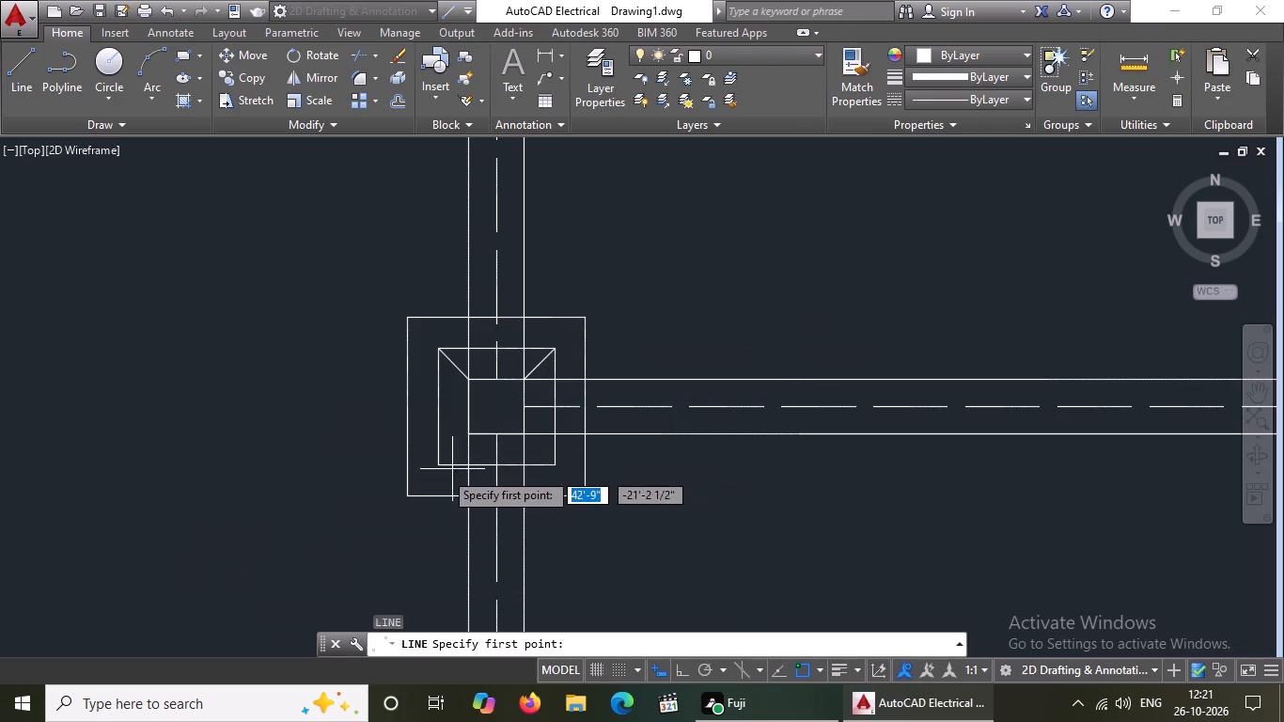
left_click(437, 463)
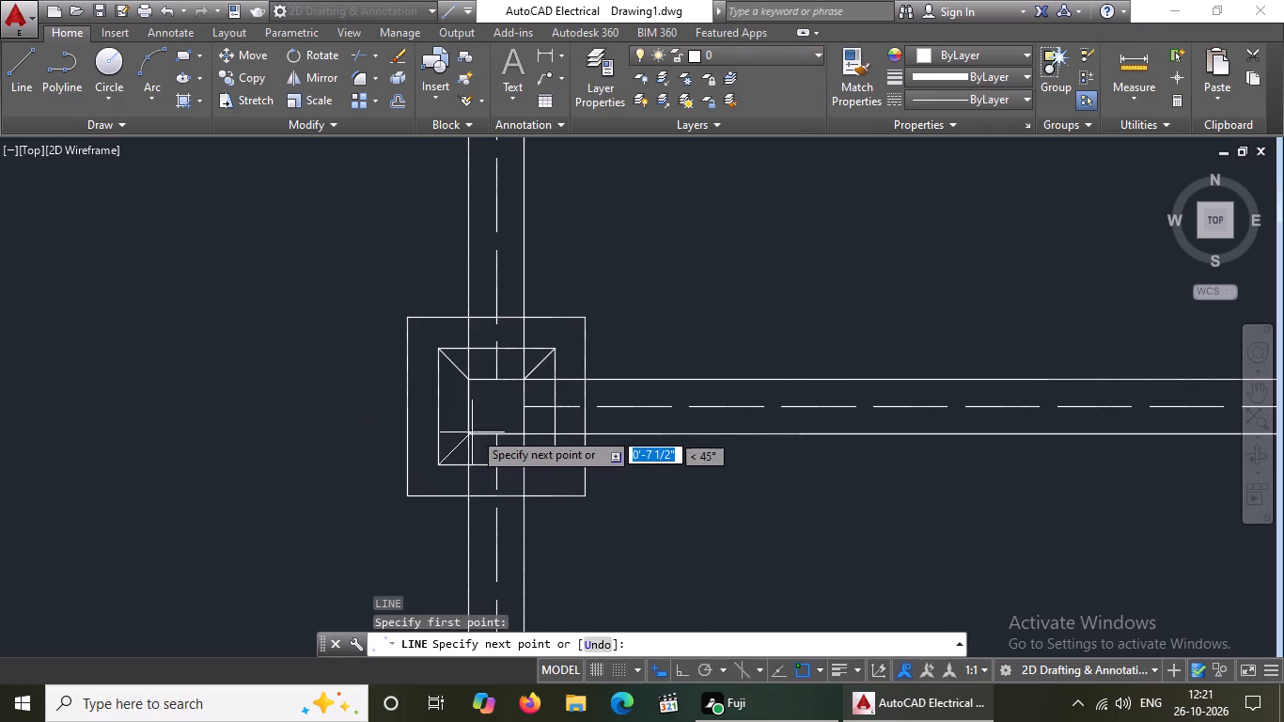
left_click(469, 435)
key("Return")
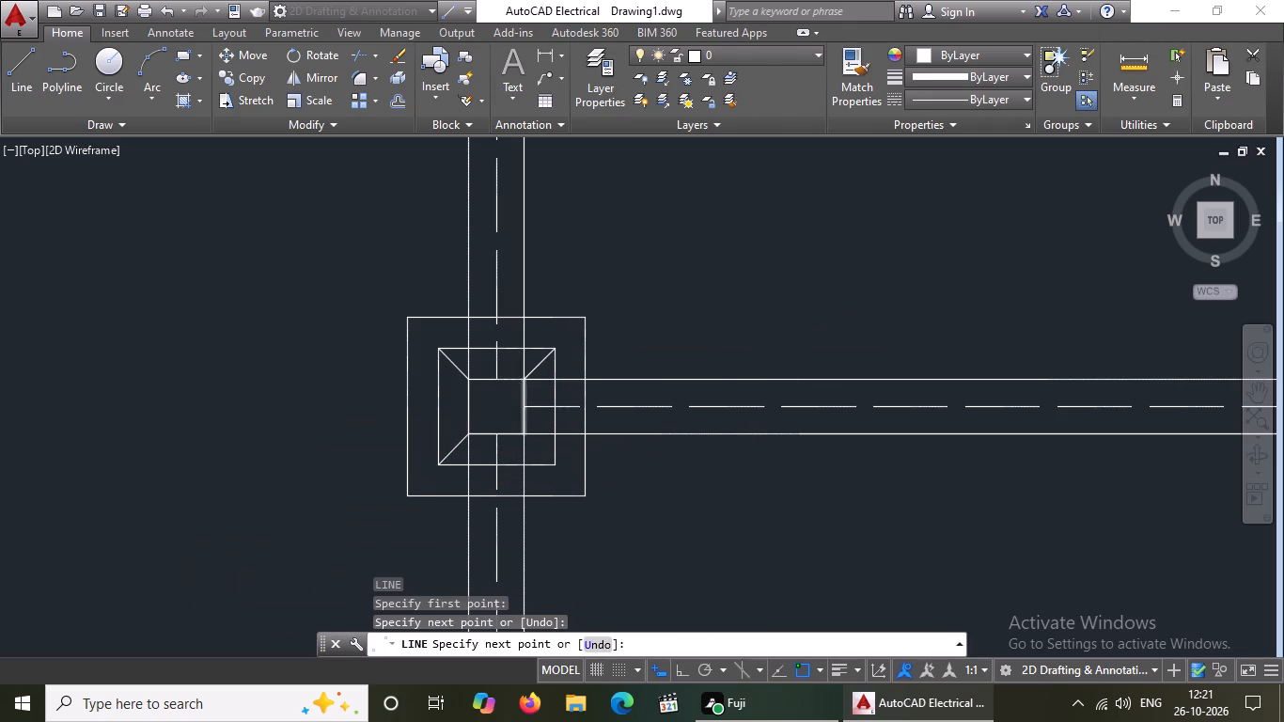
key("l")
key("Return")
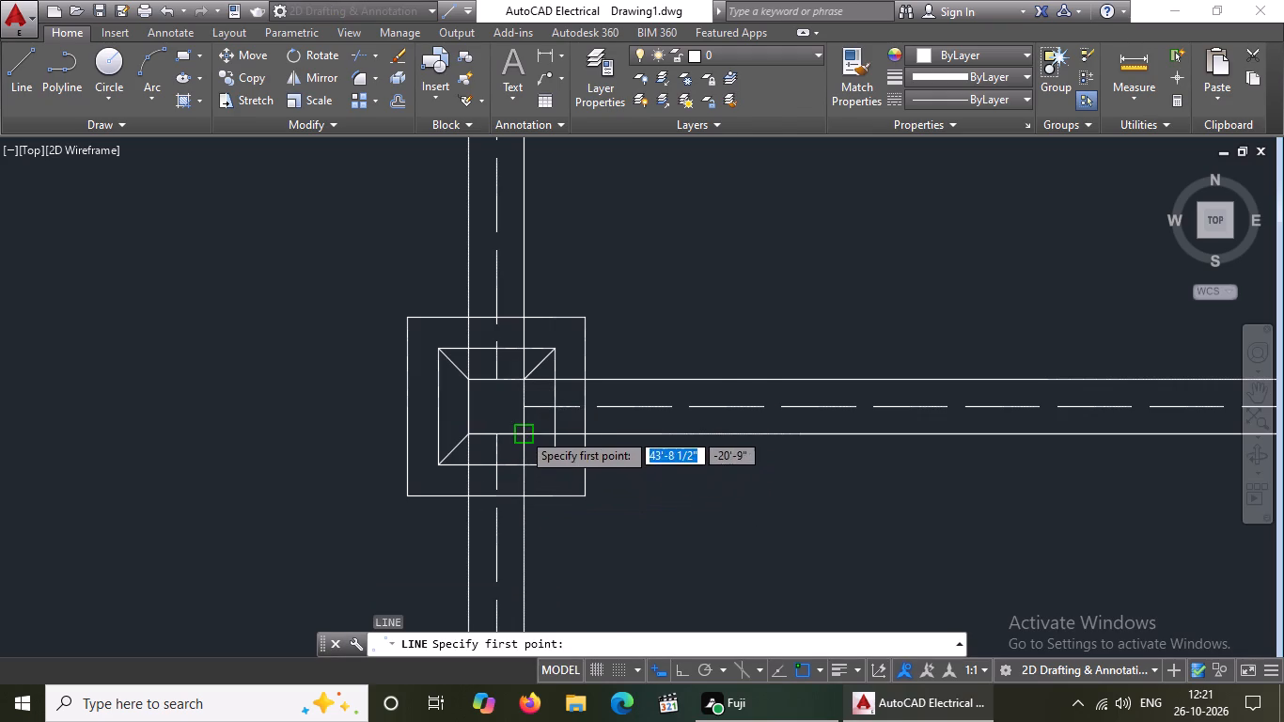
left_click(520, 429)
left_click(557, 464)
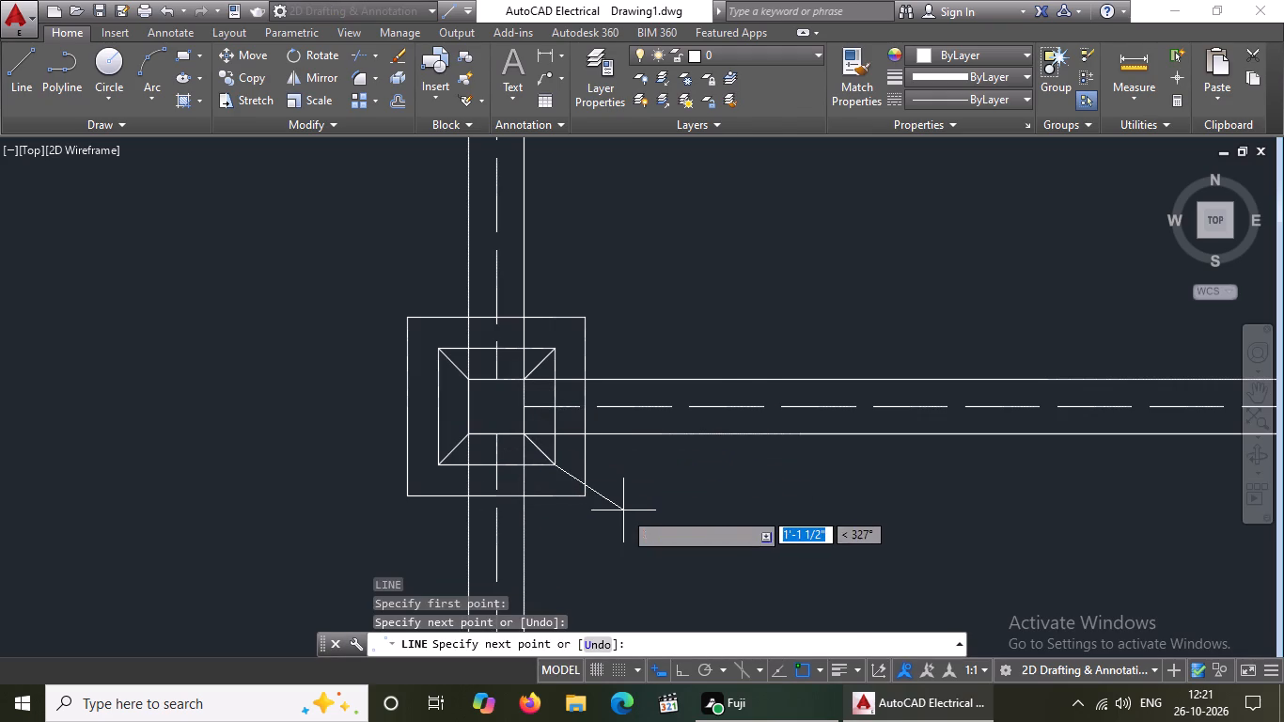
key("Return")
Draw diagonals joining the upper-right and upper-left corners of the column square and inner outline at the first column of the second row from the top.
key("l")
key("Return")
scroll(623, 510, "down", 3)
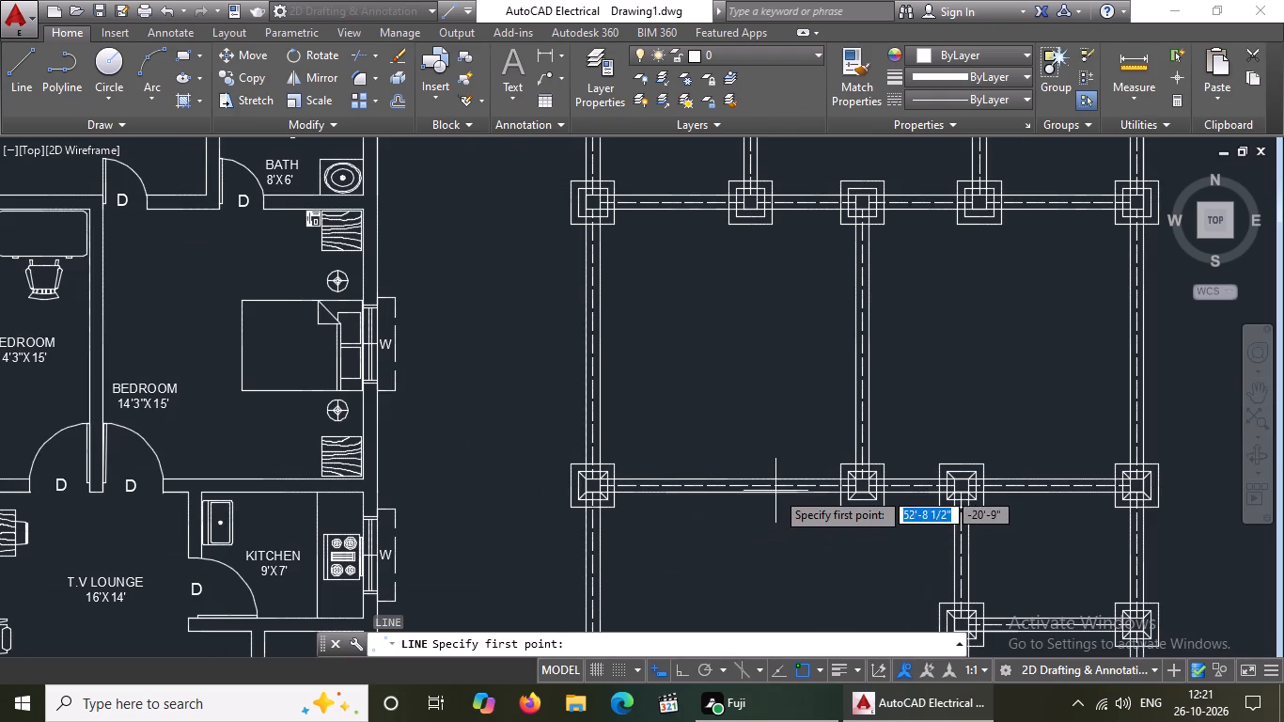
scroll(775, 486, "down", 1)
middle_click_drag(831, 504, 788, 433)
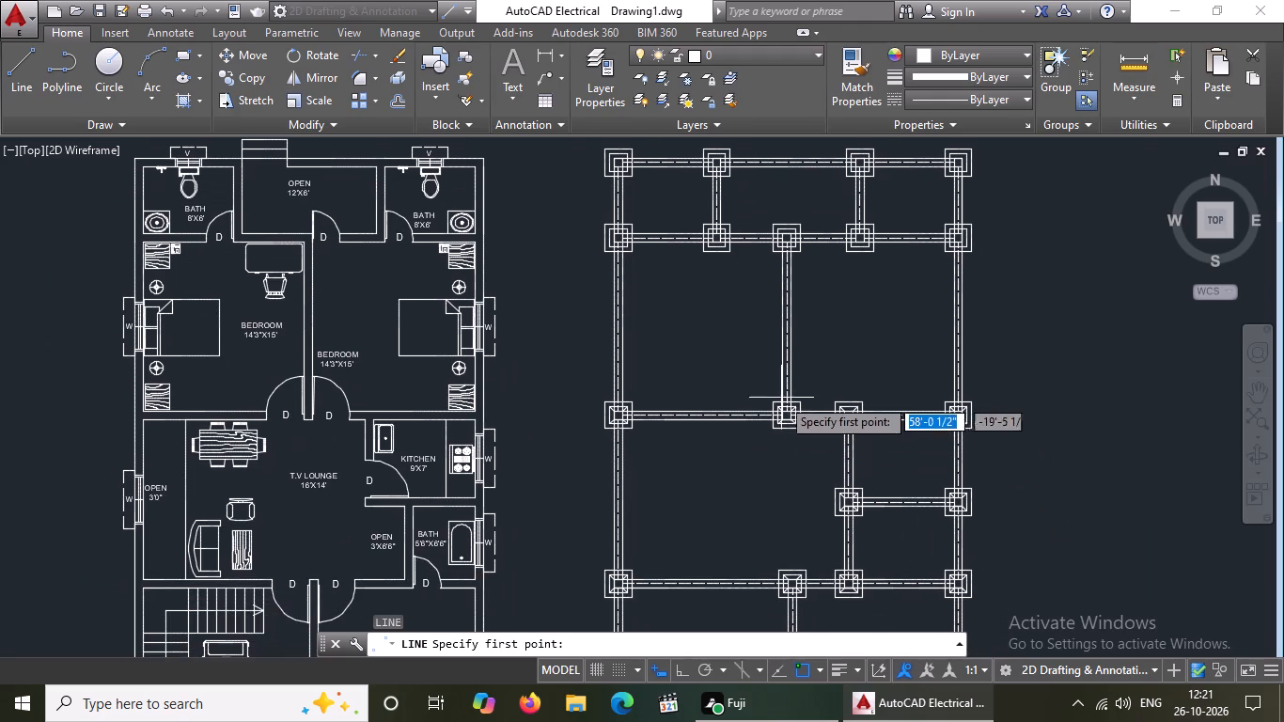
scroll(634, 224, "up", 5)
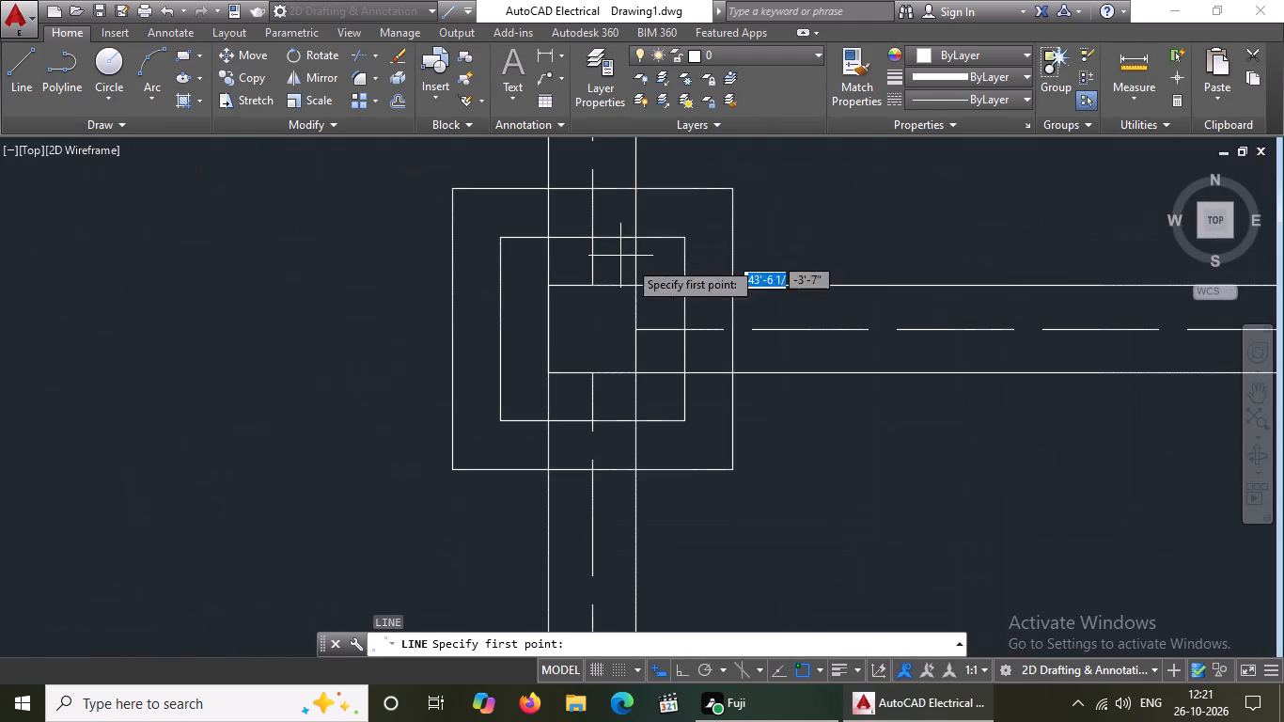
left_click(636, 289)
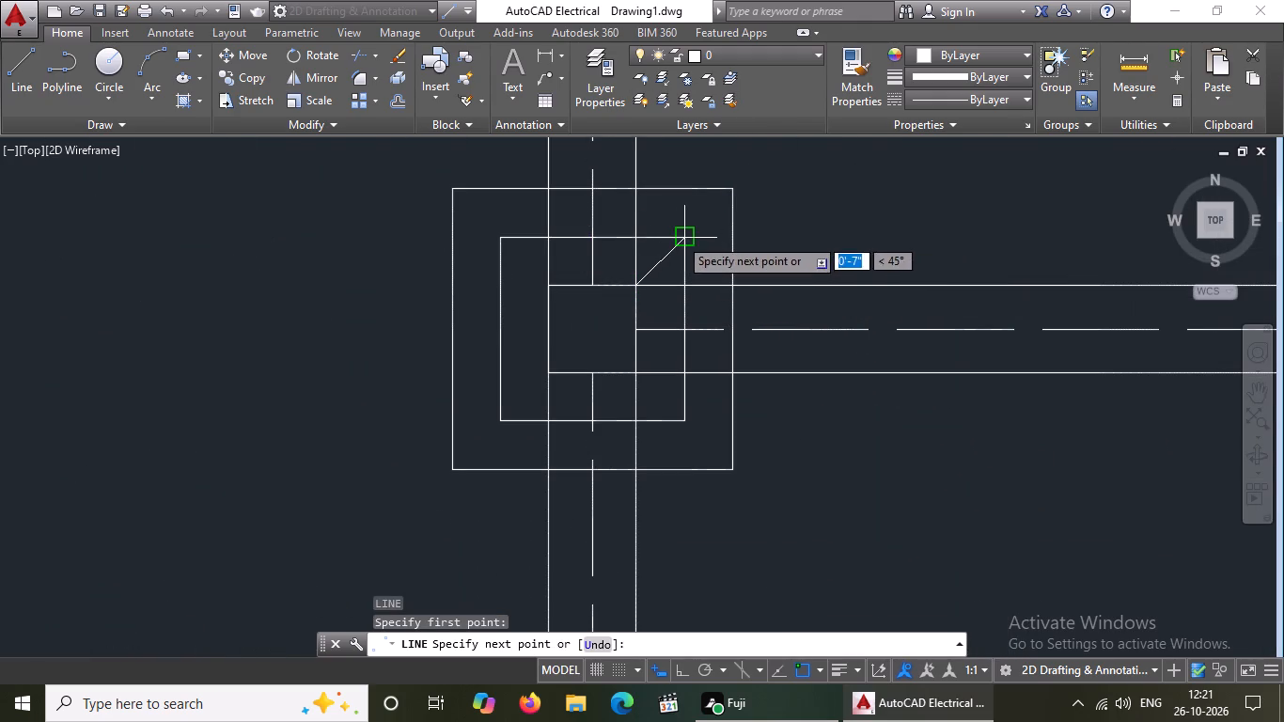
left_click_drag(679, 237, 688, 230)
key("Return")
key("l")
key("Return")
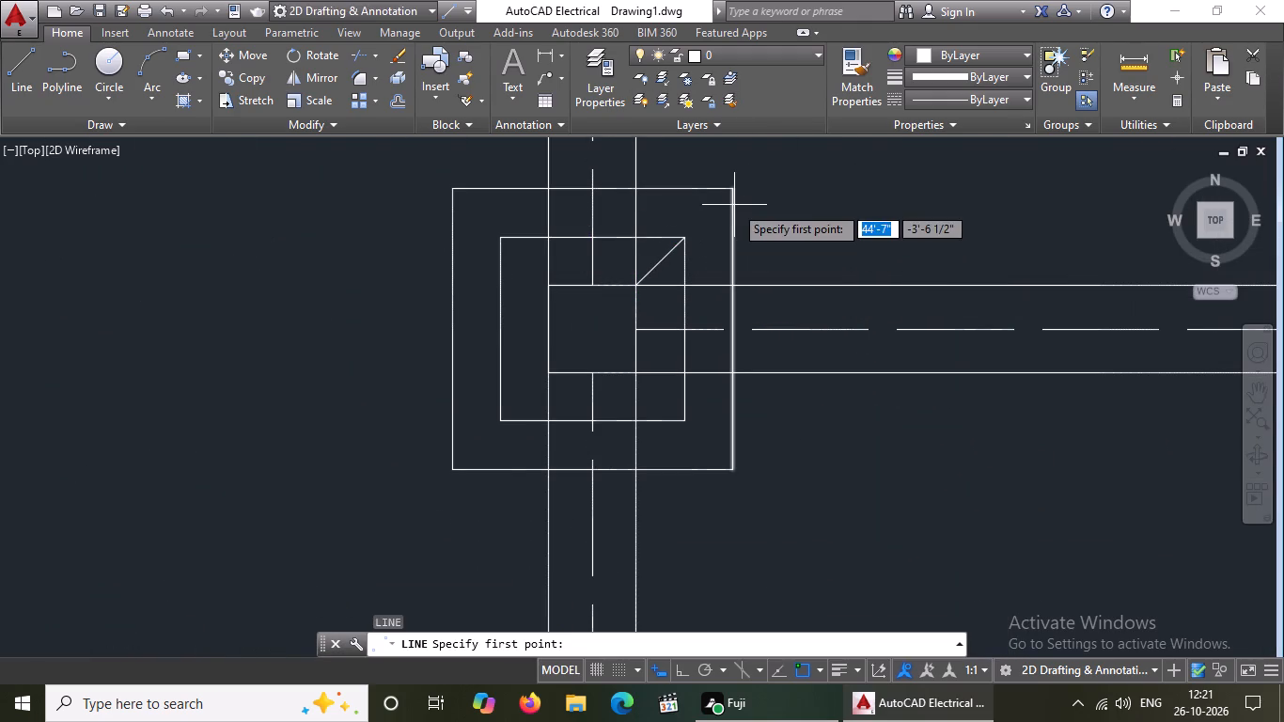
scroll(734, 205, "up", 1)
left_click(361, 255)
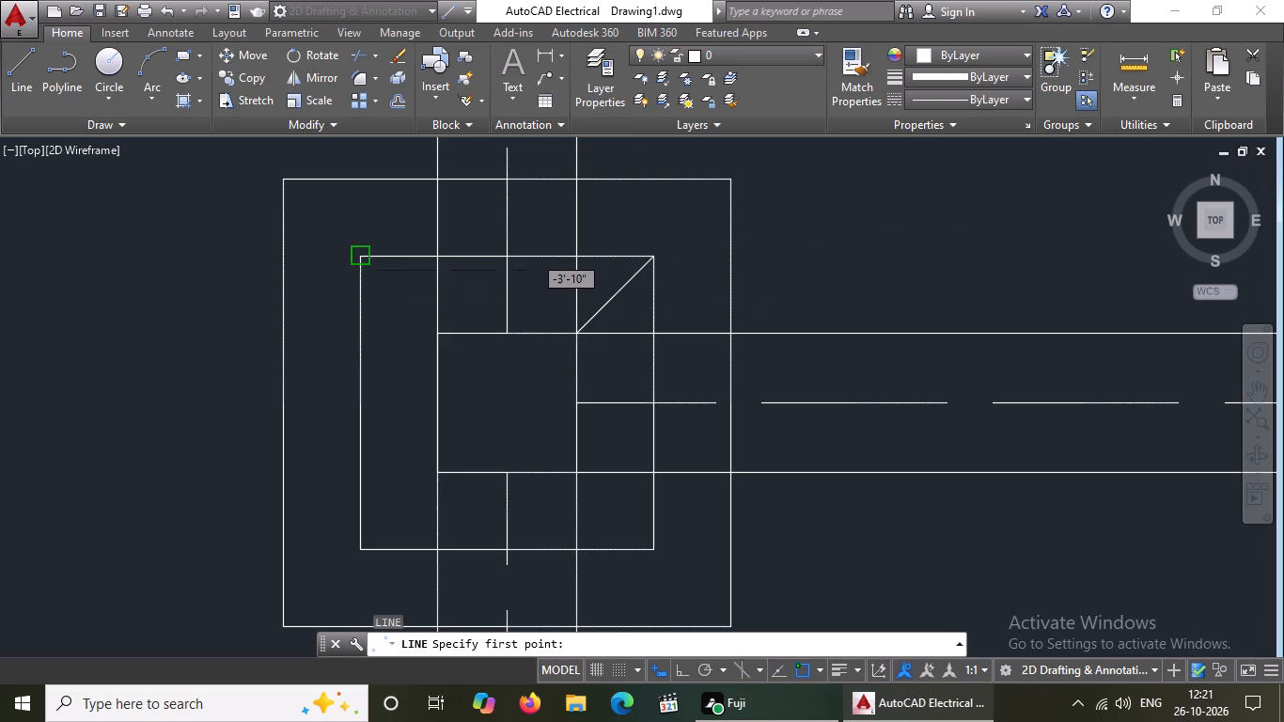
left_click_drag(437, 332, 454, 345)
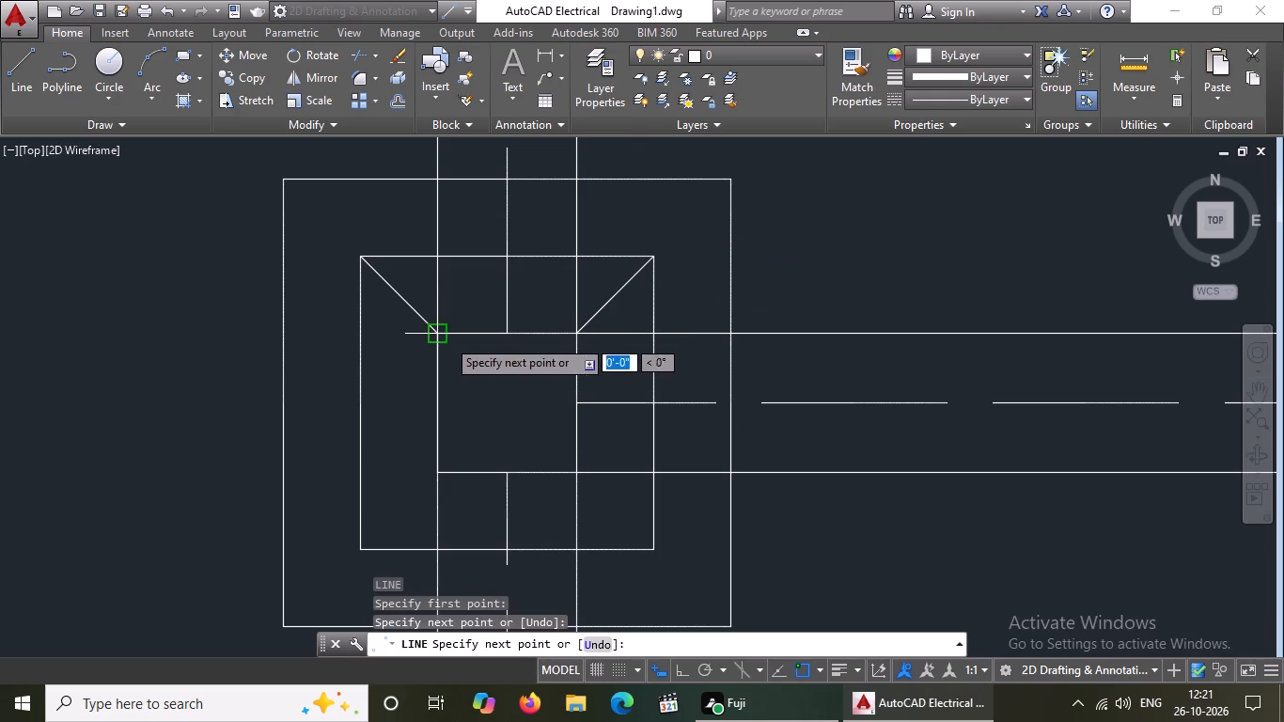
left_click_drag(454, 345, 465, 354)
key("Return")
Draw diagonals joining the lower-left and lower-right corners of the inner outline and column square at the second row's first column.
key("l")
key("Return")
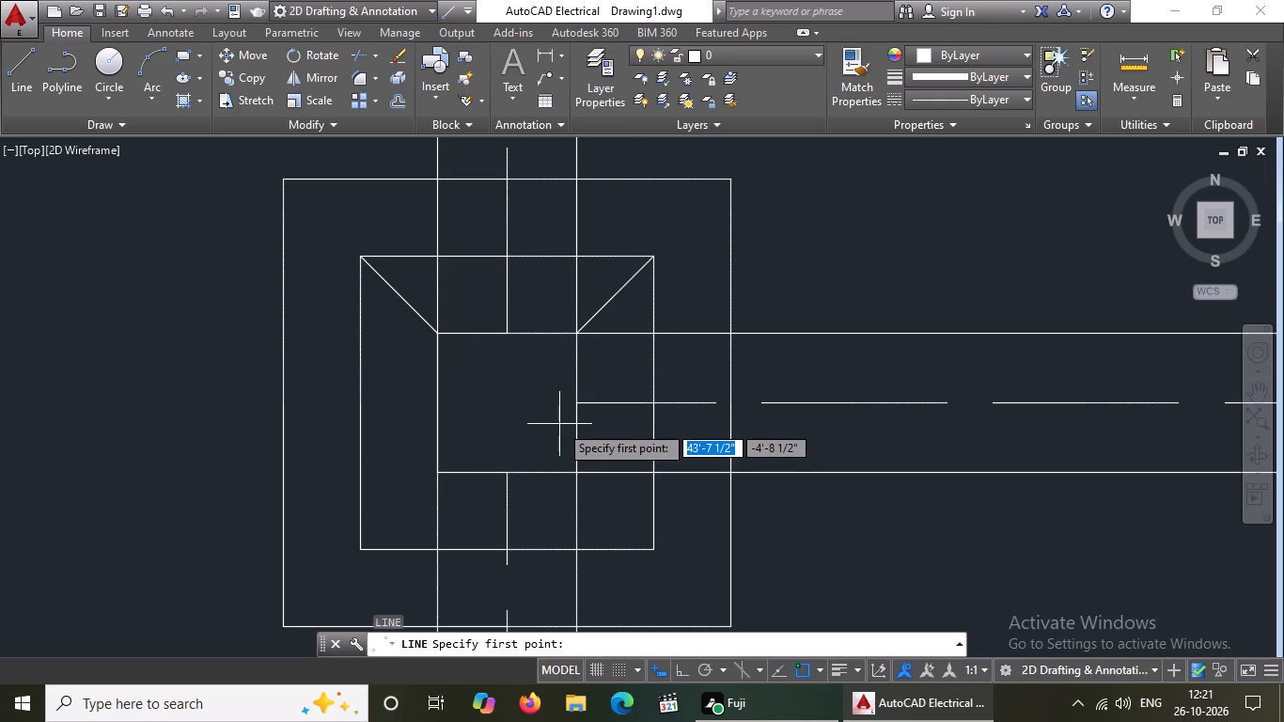
left_click(359, 547)
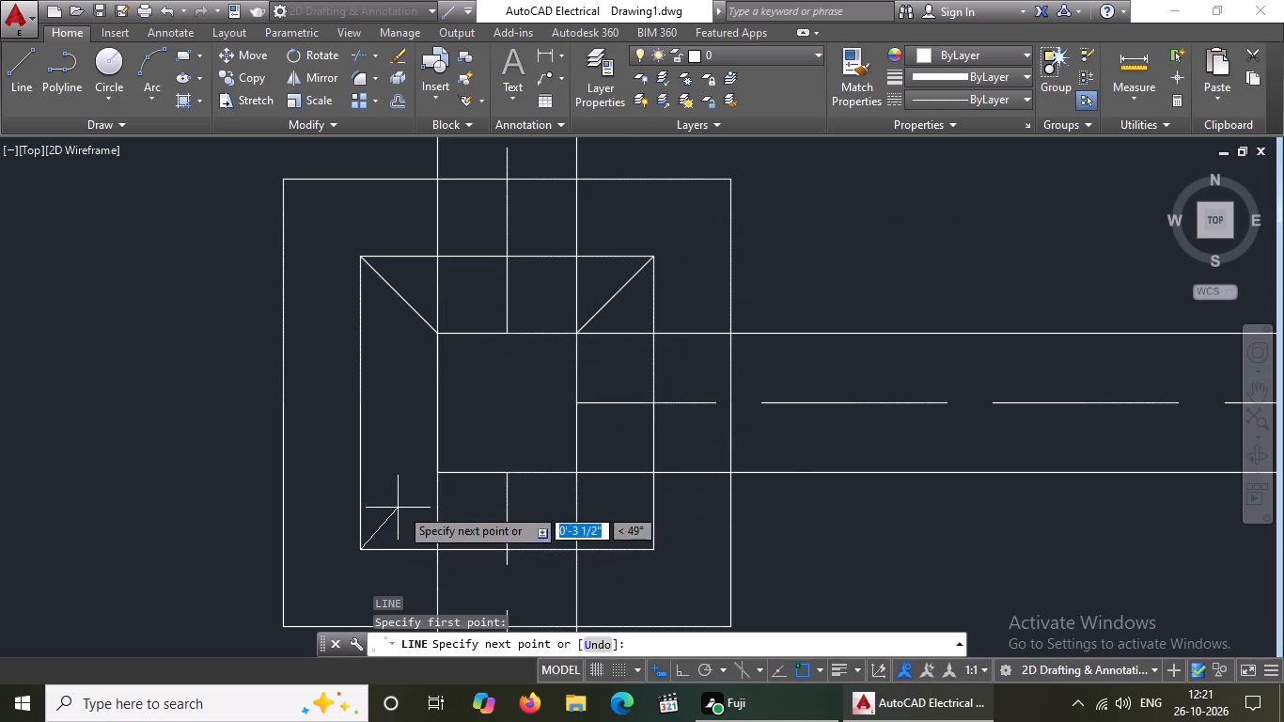
left_click_drag(439, 474, 485, 447)
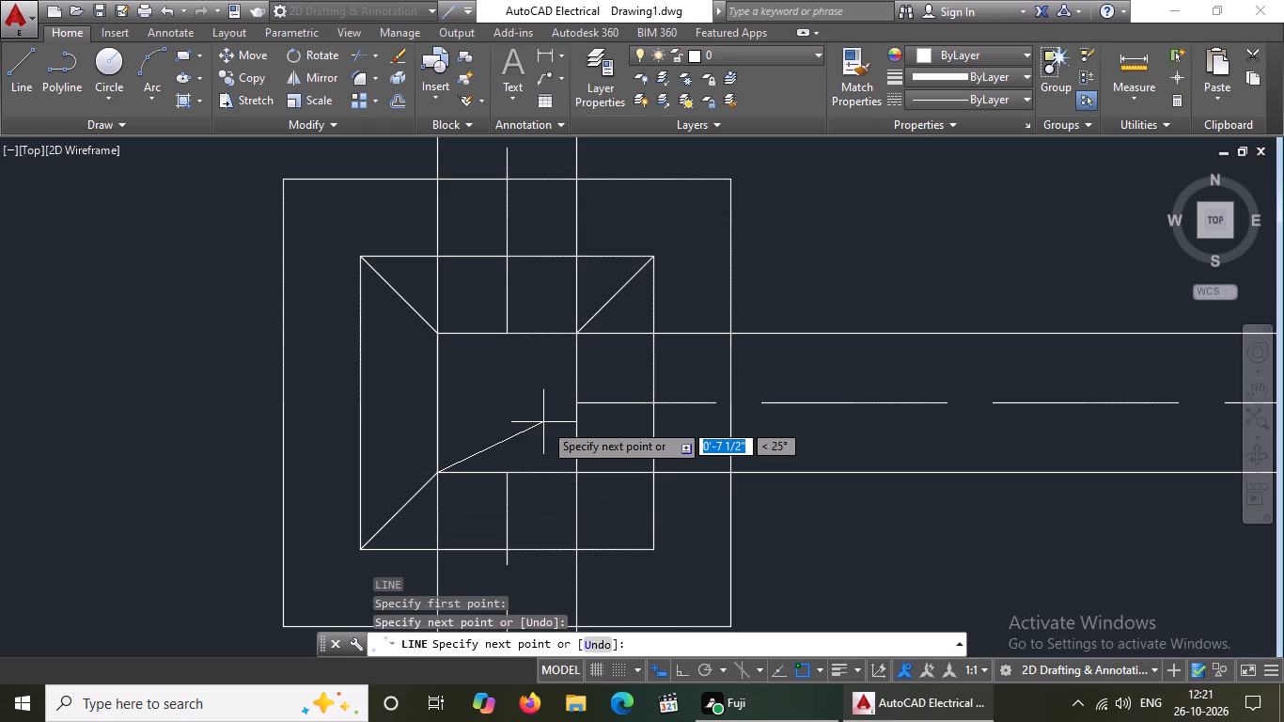
key("Return")
key("l")
key("Return")
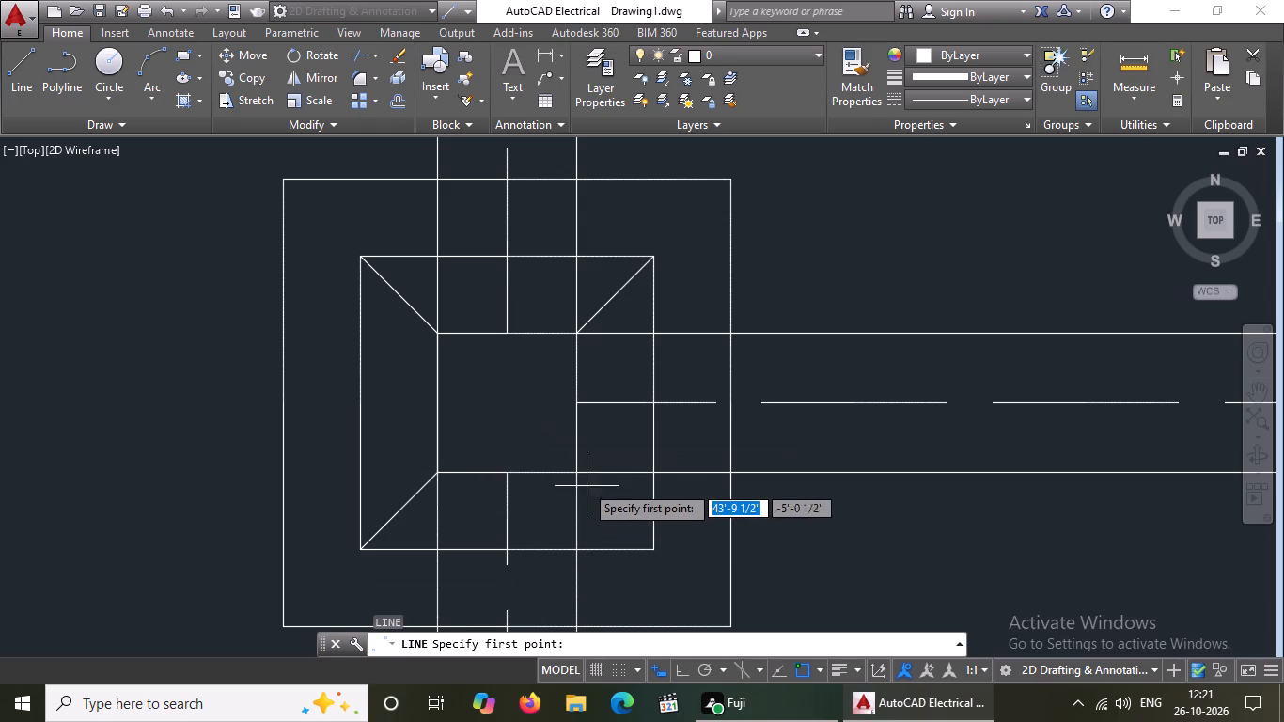
left_click(581, 472)
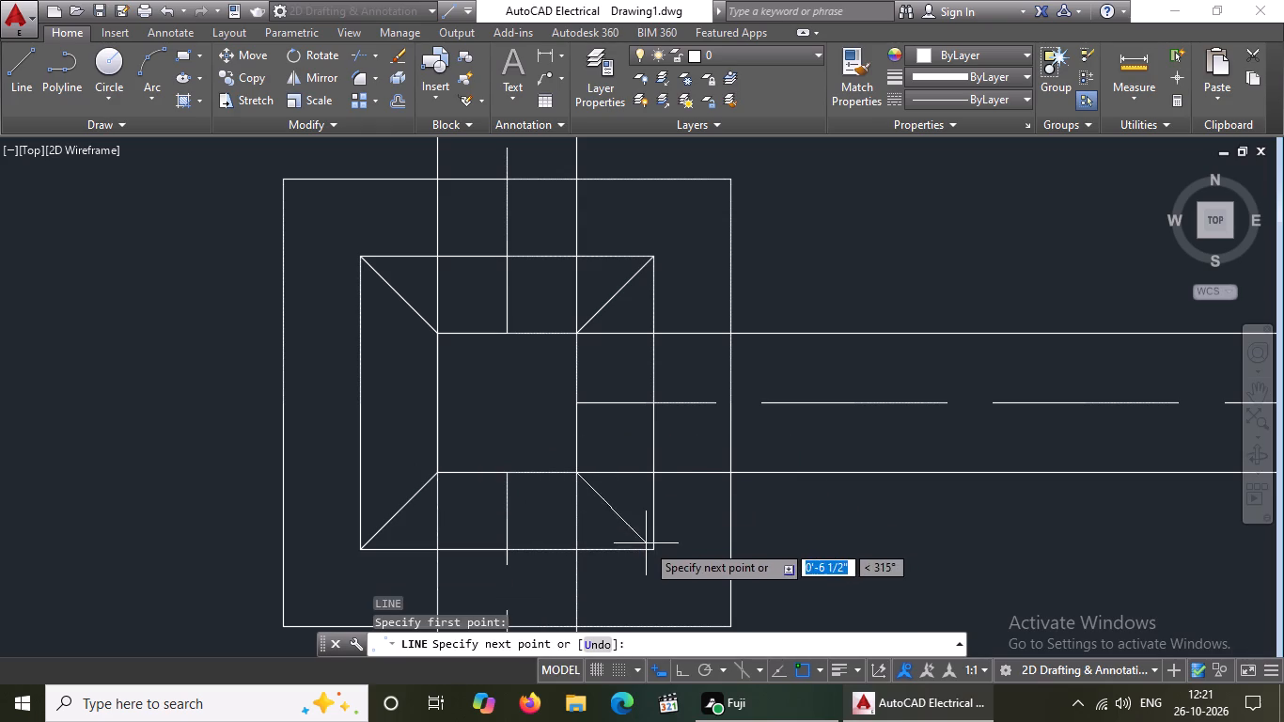
left_click(654, 545)
scroll(653, 549, "down", 4)
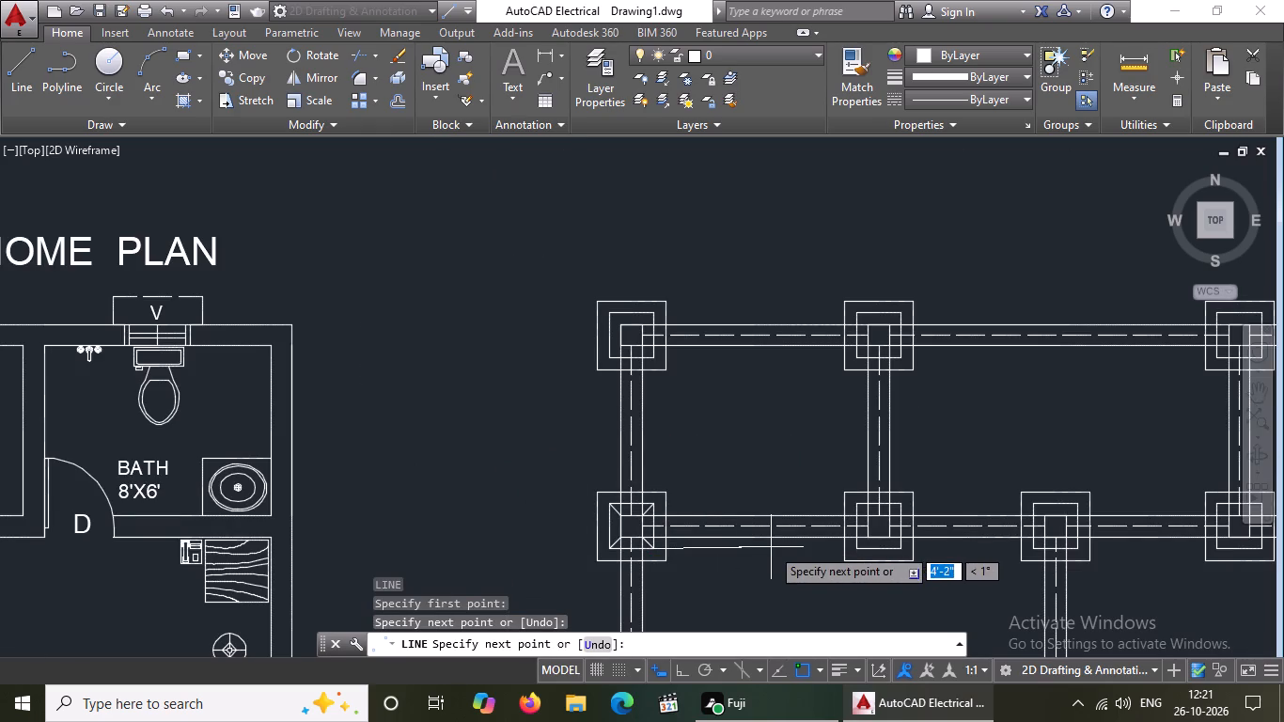
key("Return")
Draw diagonals joining the upper-right and upper-left corners of the column square and inner outline at the second row's second column.
key("l")
key("Return")
scroll(941, 546, "up", 3)
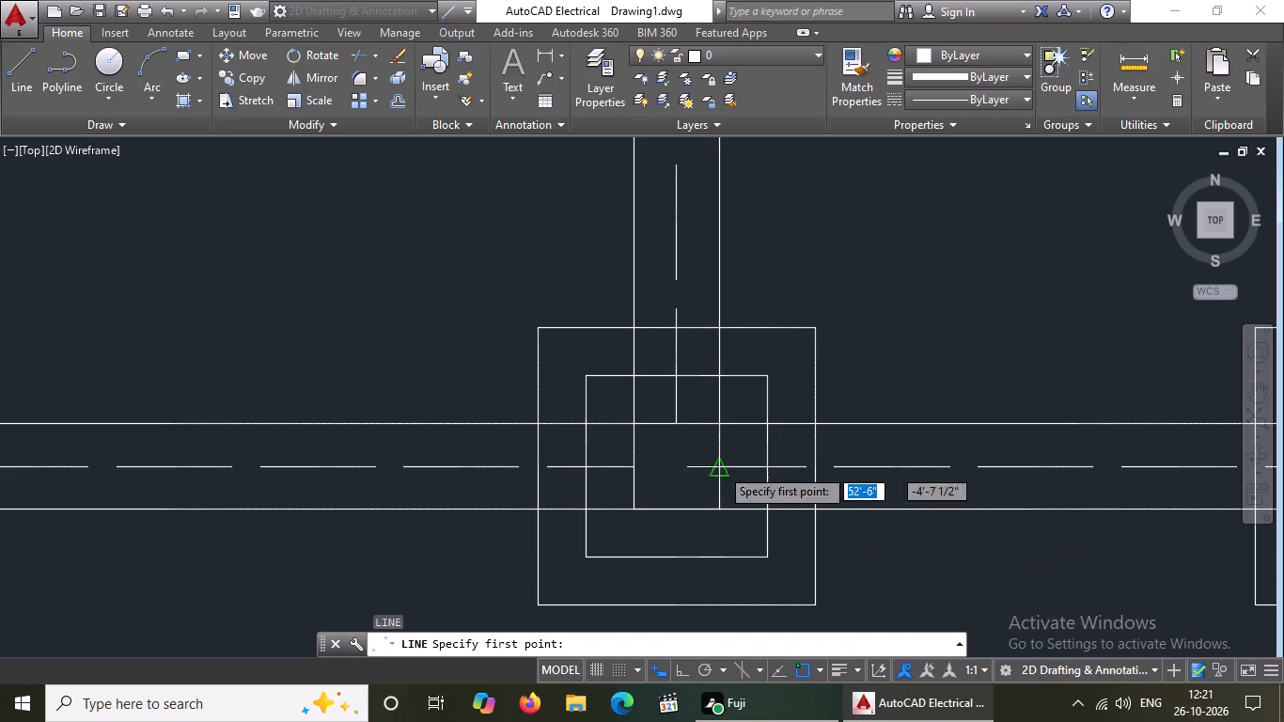
left_click_drag(721, 428, 731, 416)
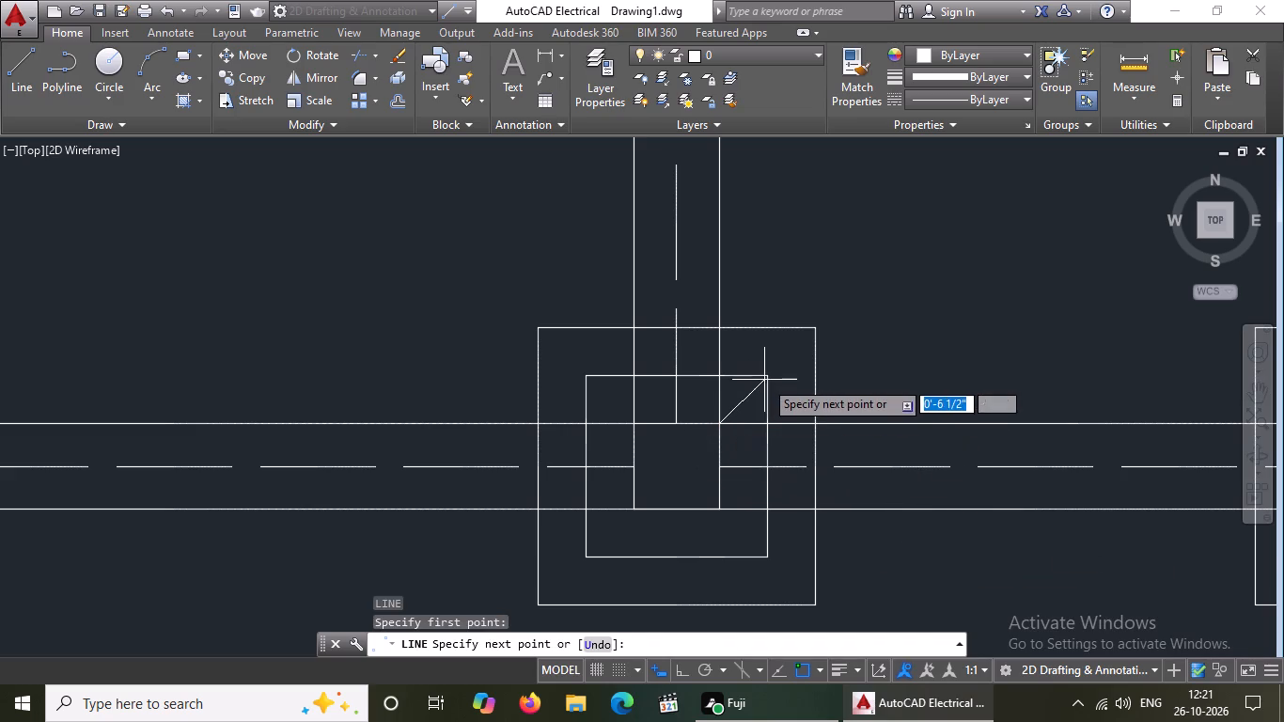
left_click(766, 377)
key("Return")
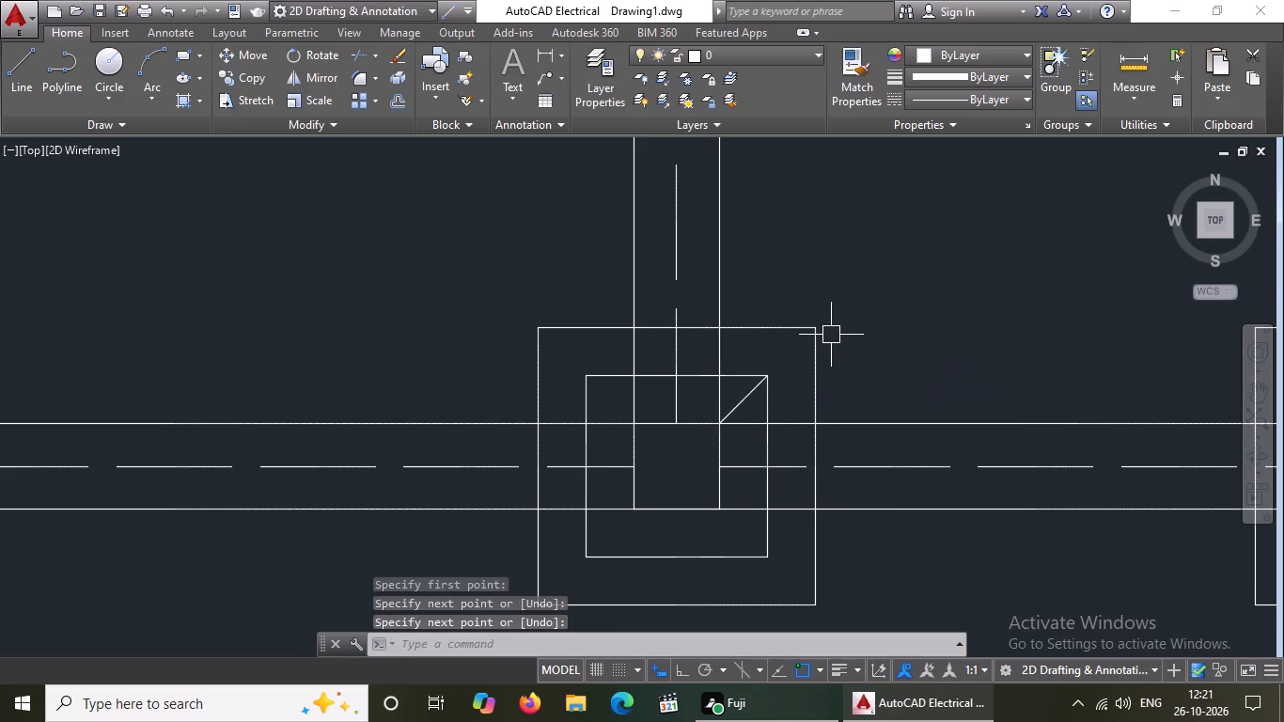
key("l")
key("Return")
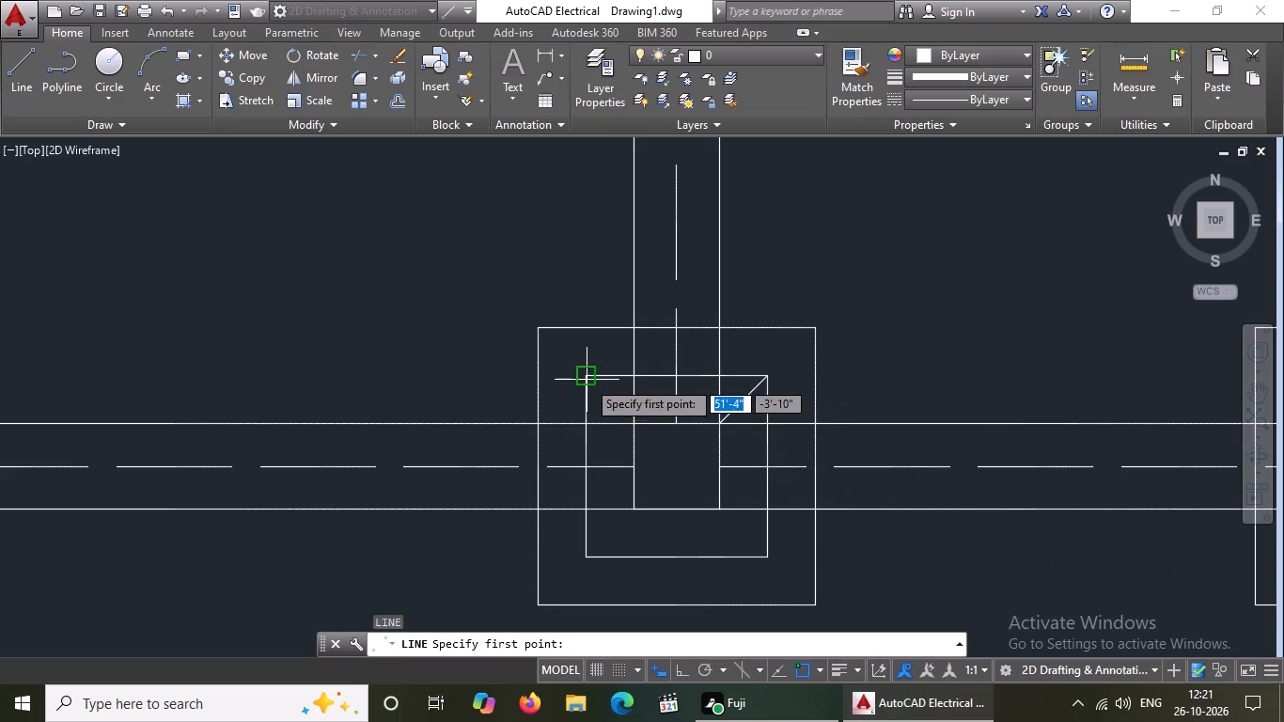
left_click_drag(590, 374, 597, 384)
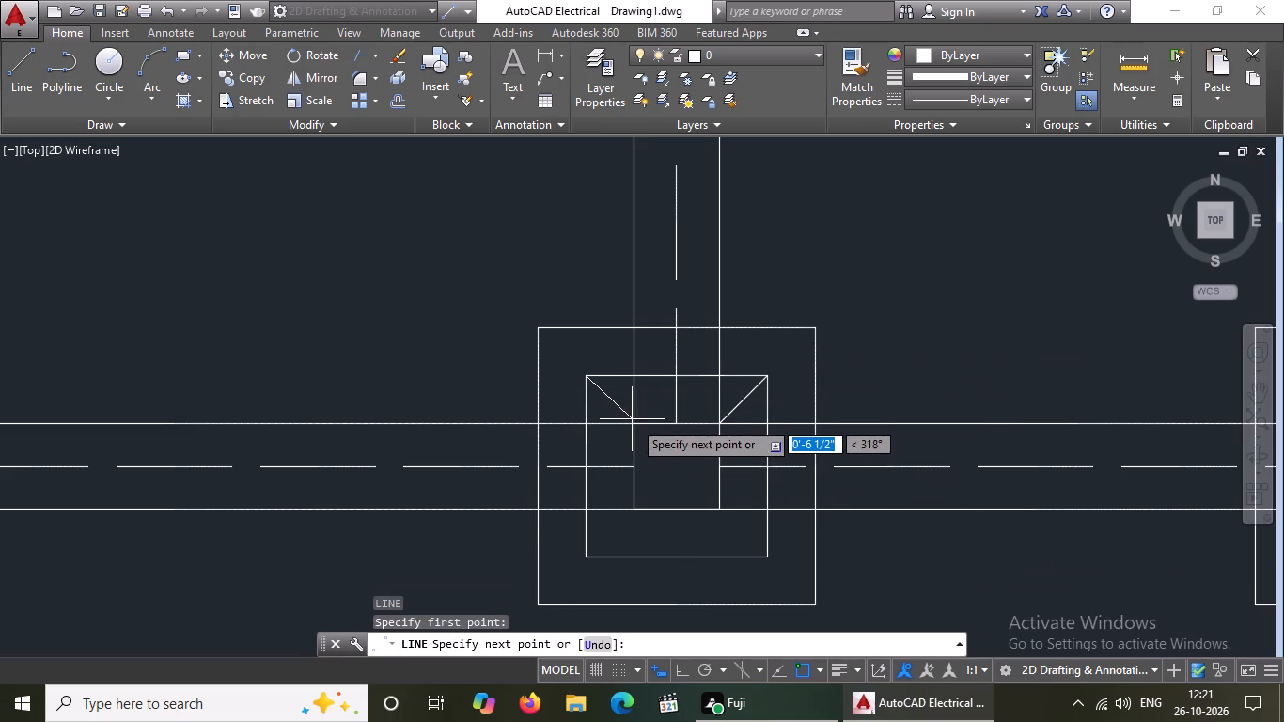
left_click_drag(634, 426, 679, 444)
key("Return")
Draw diagonals joining the lower-left and lower-right corners of the inner outline and column square at the second row's second column.
key("l")
key("Return")
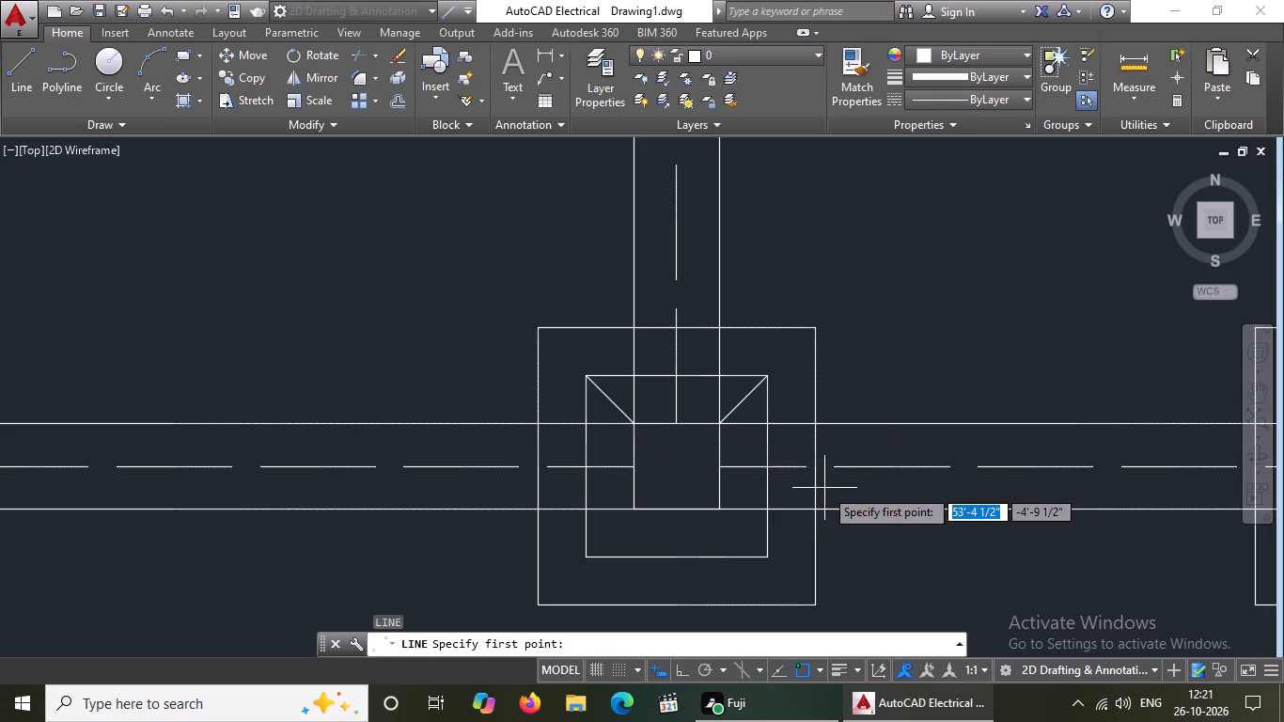
left_click(585, 555)
left_click_drag(634, 508, 644, 494)
key("Return")
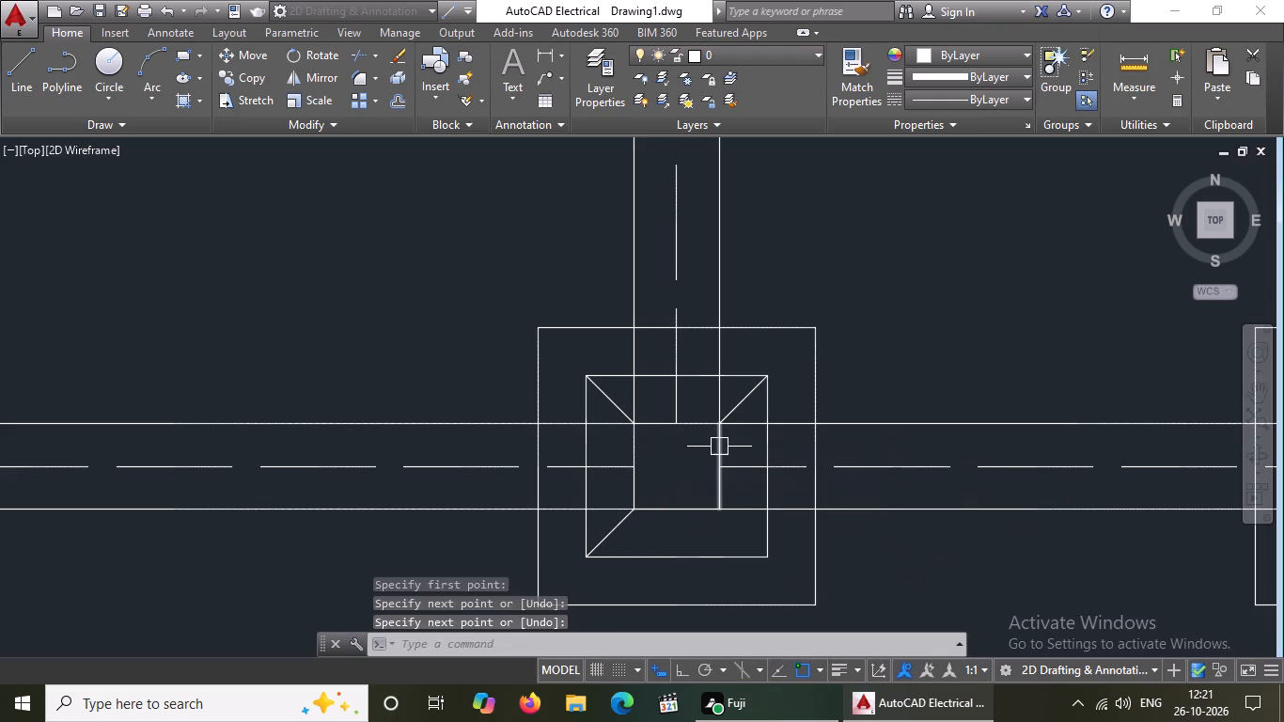
key("l")
key("Return")
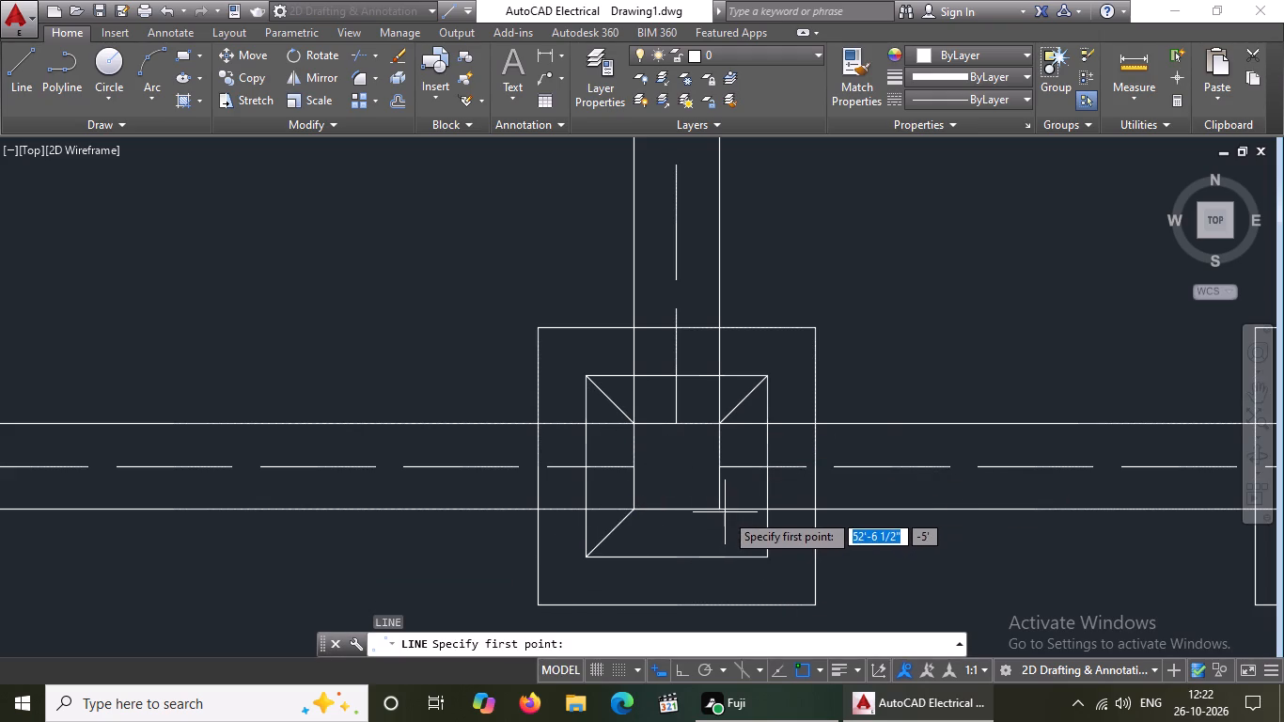
left_click_drag(722, 510, 732, 518)
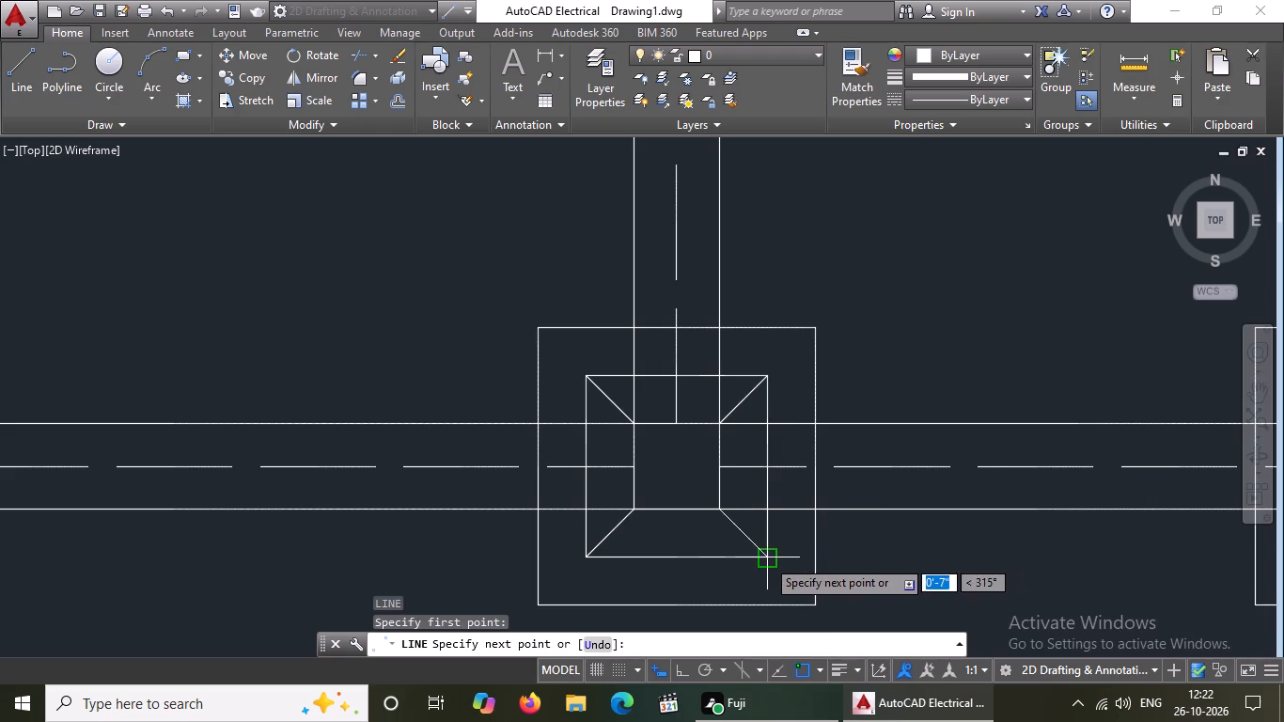
left_click(768, 556)
scroll(791, 556, "down", 4)
key("Return")
Draw diagonals joining the upper-right and upper-left corners of the column square and inner outline at the second row's third column.
key("l")
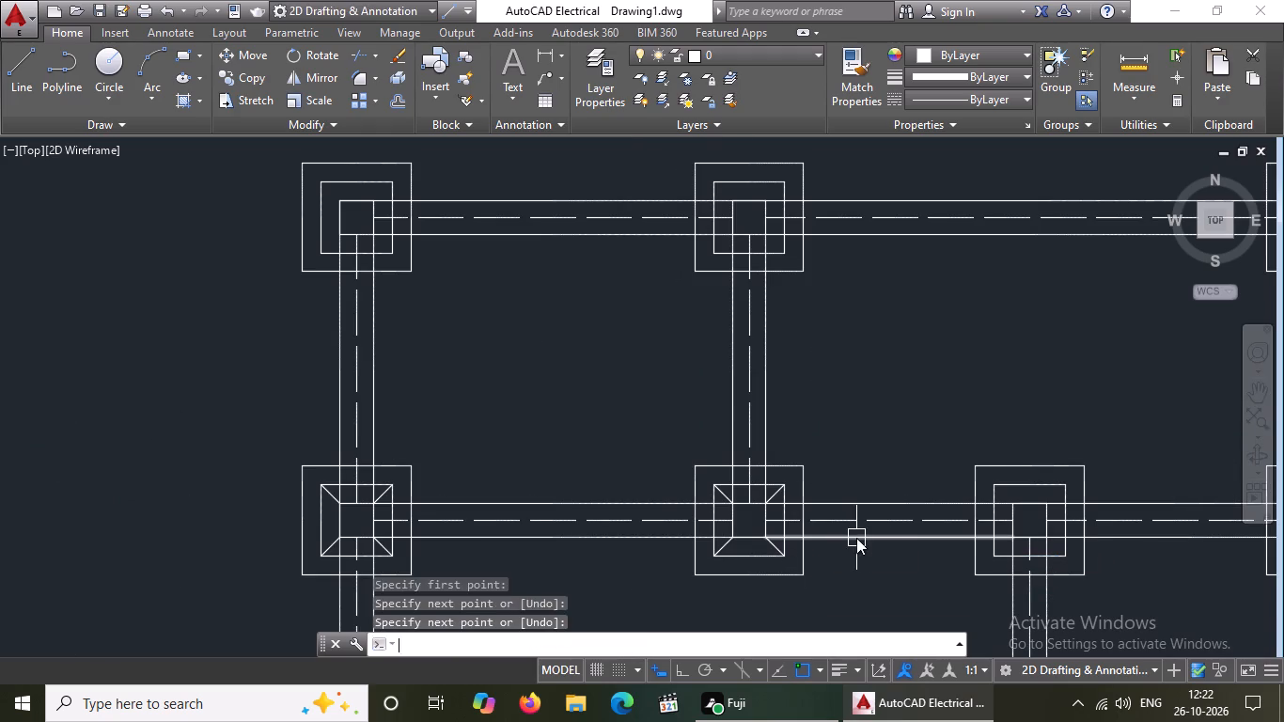
key("Return")
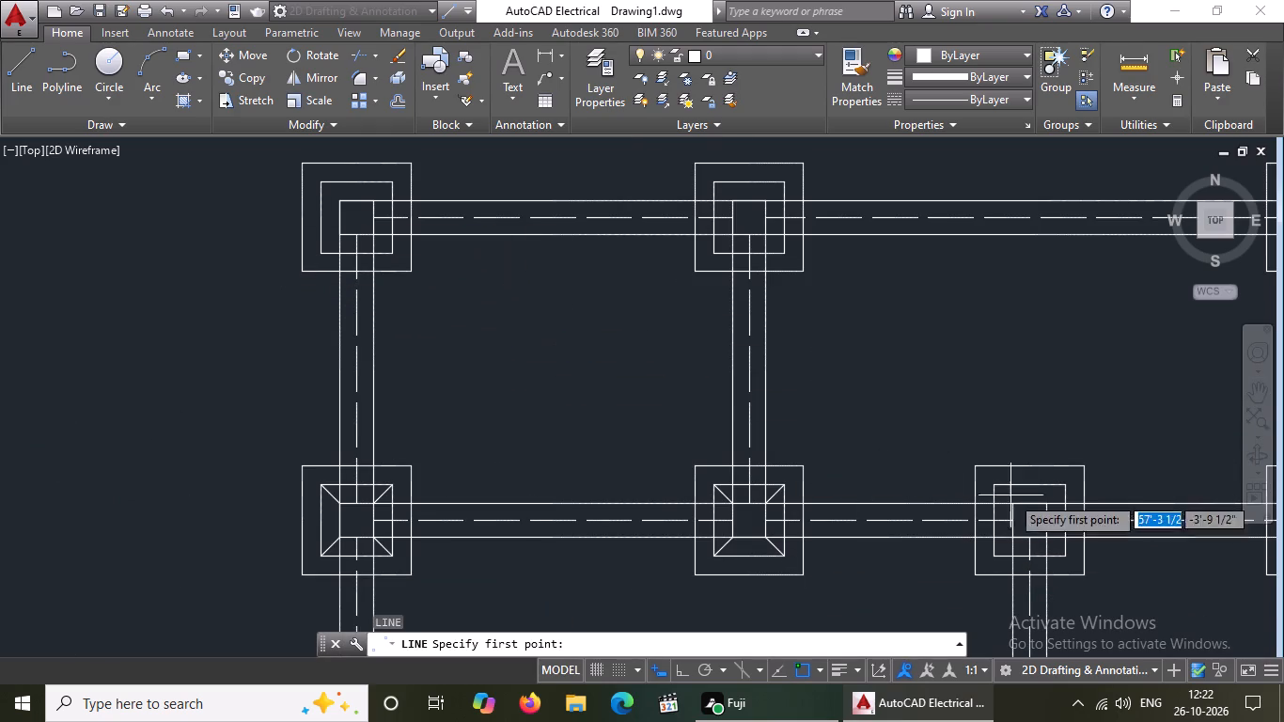
scroll(1001, 495, "down", 3)
scroll(1163, 518, "up", 3)
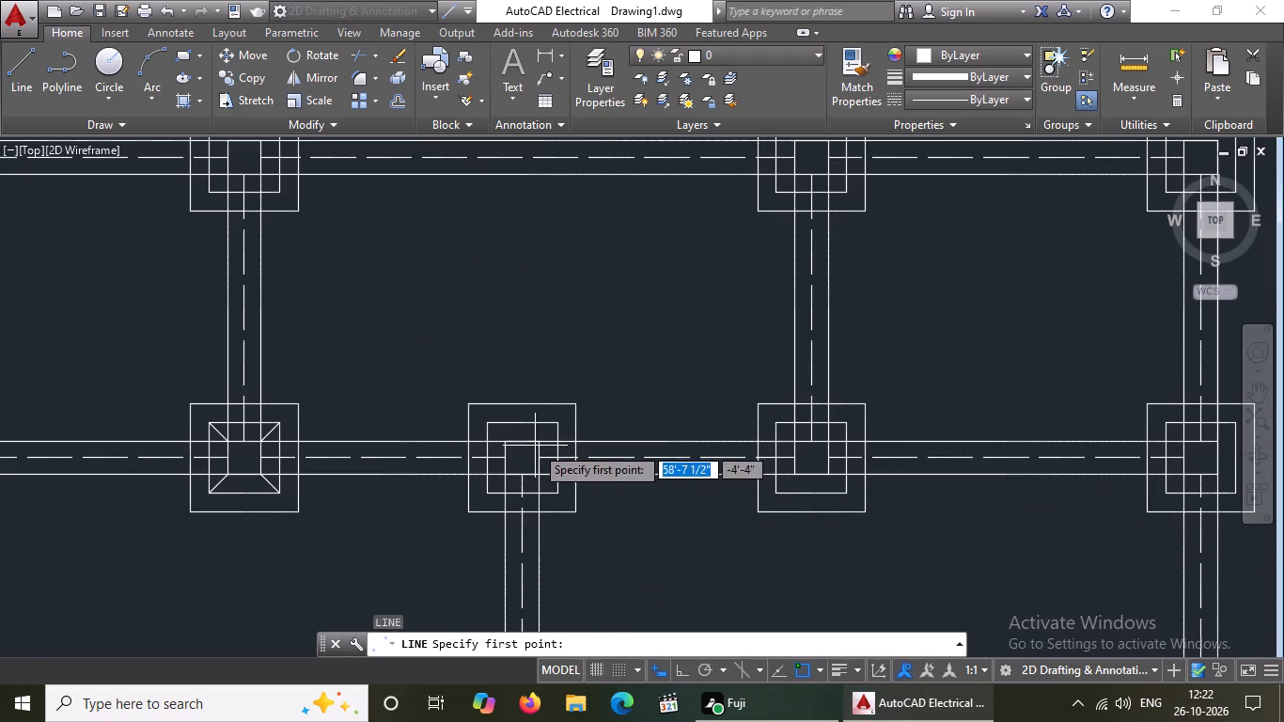
left_click(538, 440)
left_click_drag(556, 424, 588, 410)
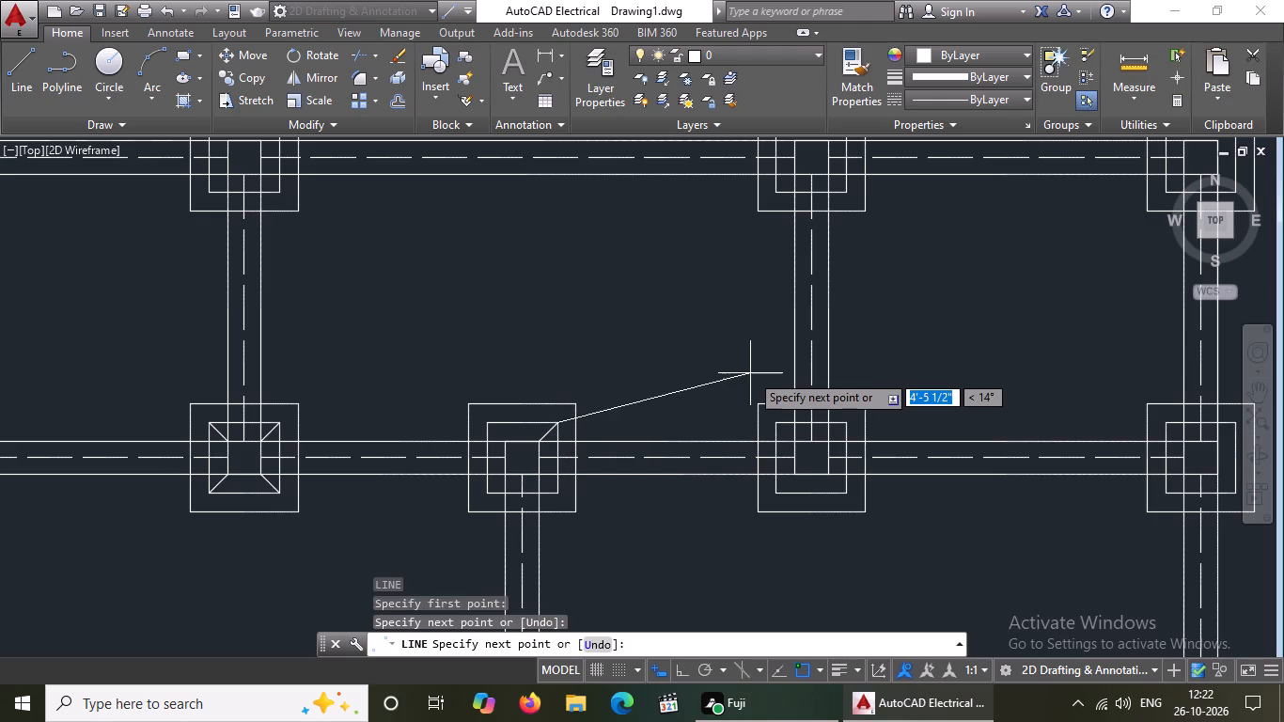
key("Return")
key("l")
key("Return")
scroll(750, 373, "up", 1)
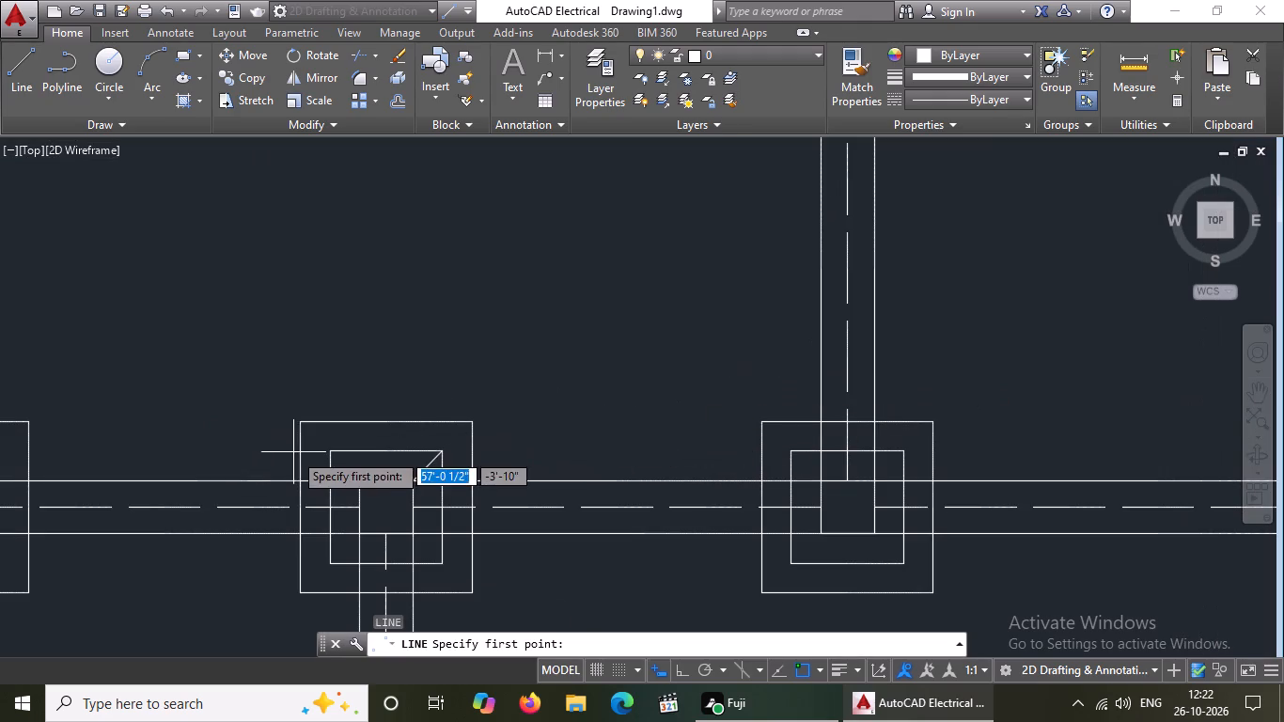
scroll(293, 452, "up", 2)
left_click(384, 454)
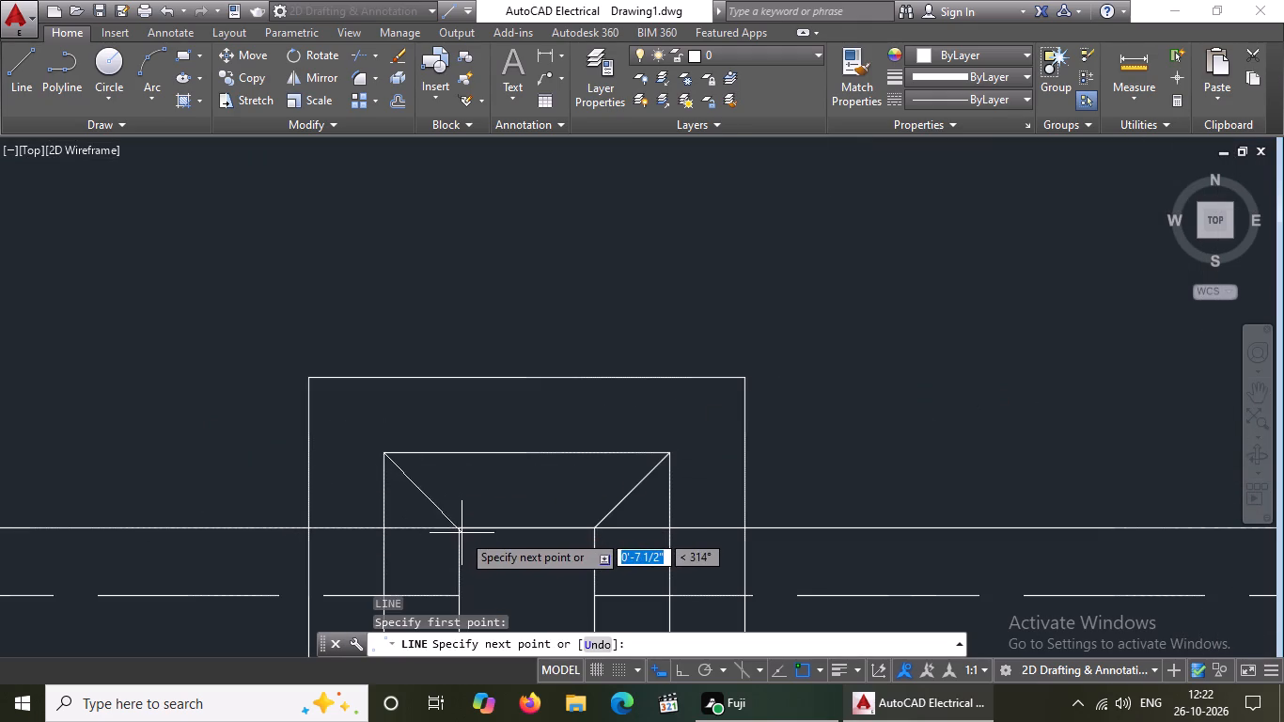
left_click_drag(458, 526, 479, 551)
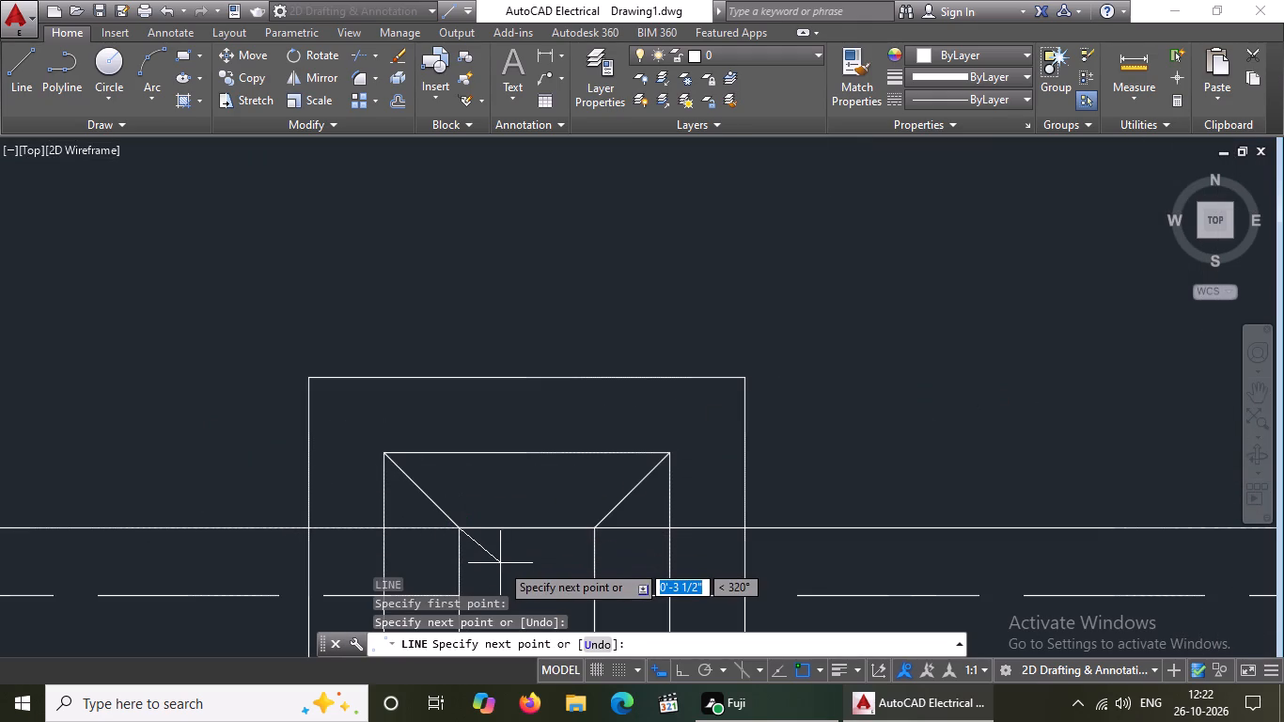
key("Return")
Draw diagonals joining the lower-left and lower-right corners of the inner outline and column square at the second row's third column.
key("l")
key("Return")
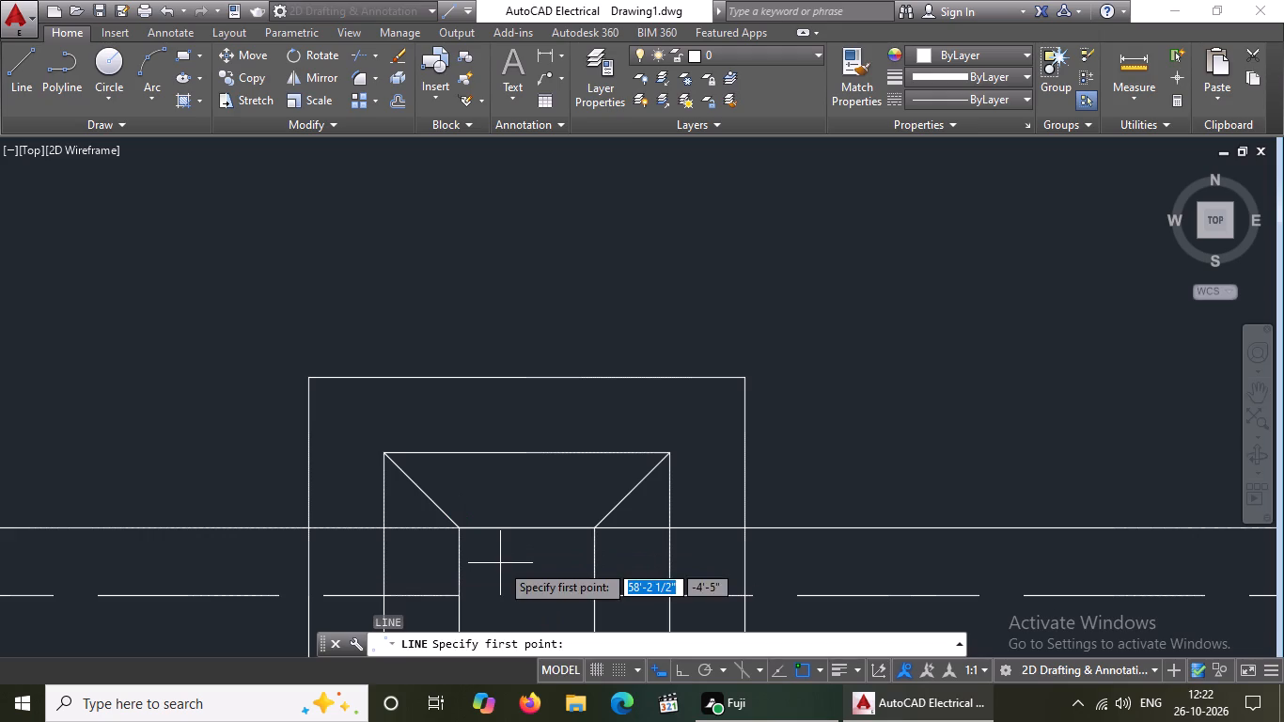
scroll(456, 532, "down", 4)
scroll(450, 567, "up", 3)
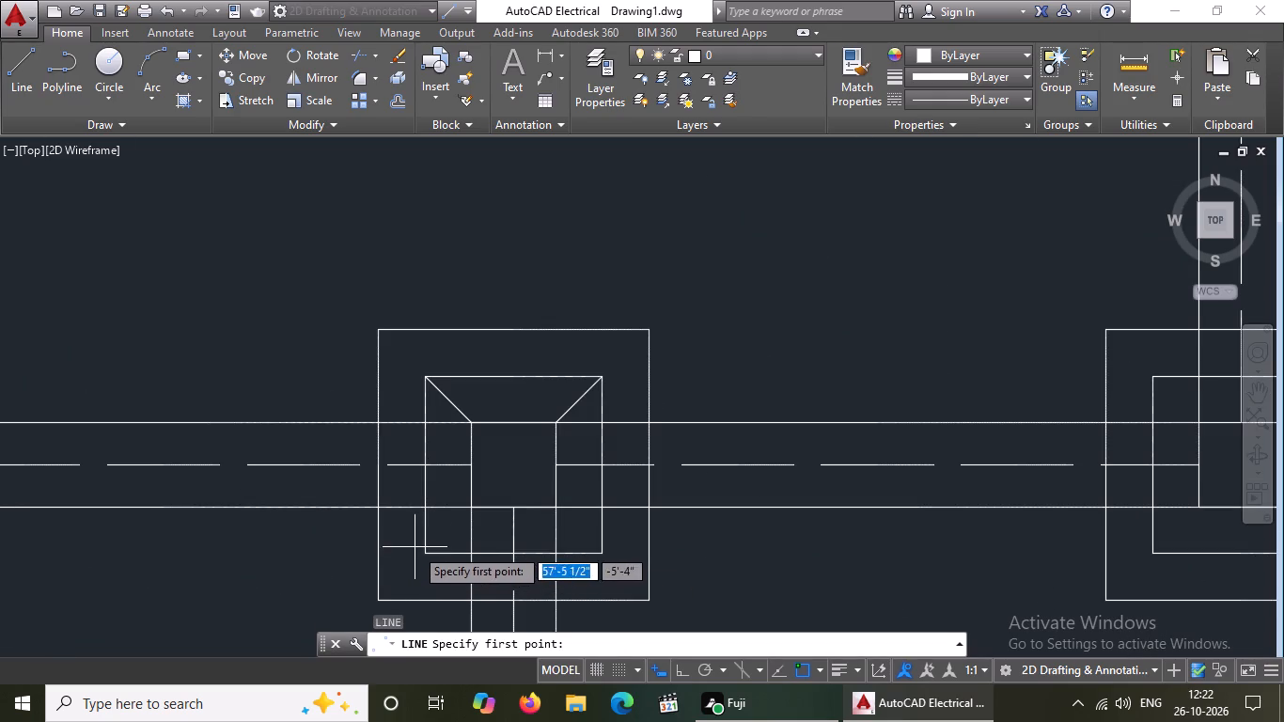
left_click_drag(430, 553, 436, 544)
left_click_drag(470, 507, 476, 496)
key("Return")
key("l")
key("Return")
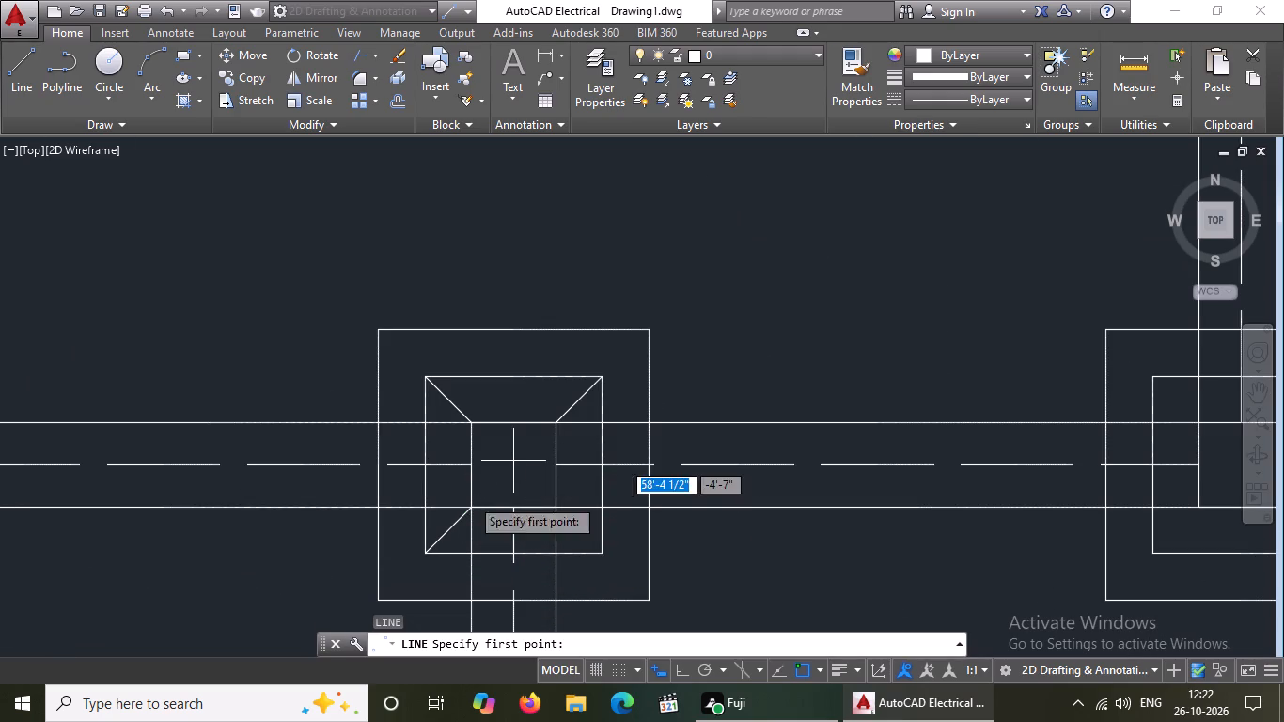
left_click(559, 507)
left_click_drag(602, 554, 629, 550)
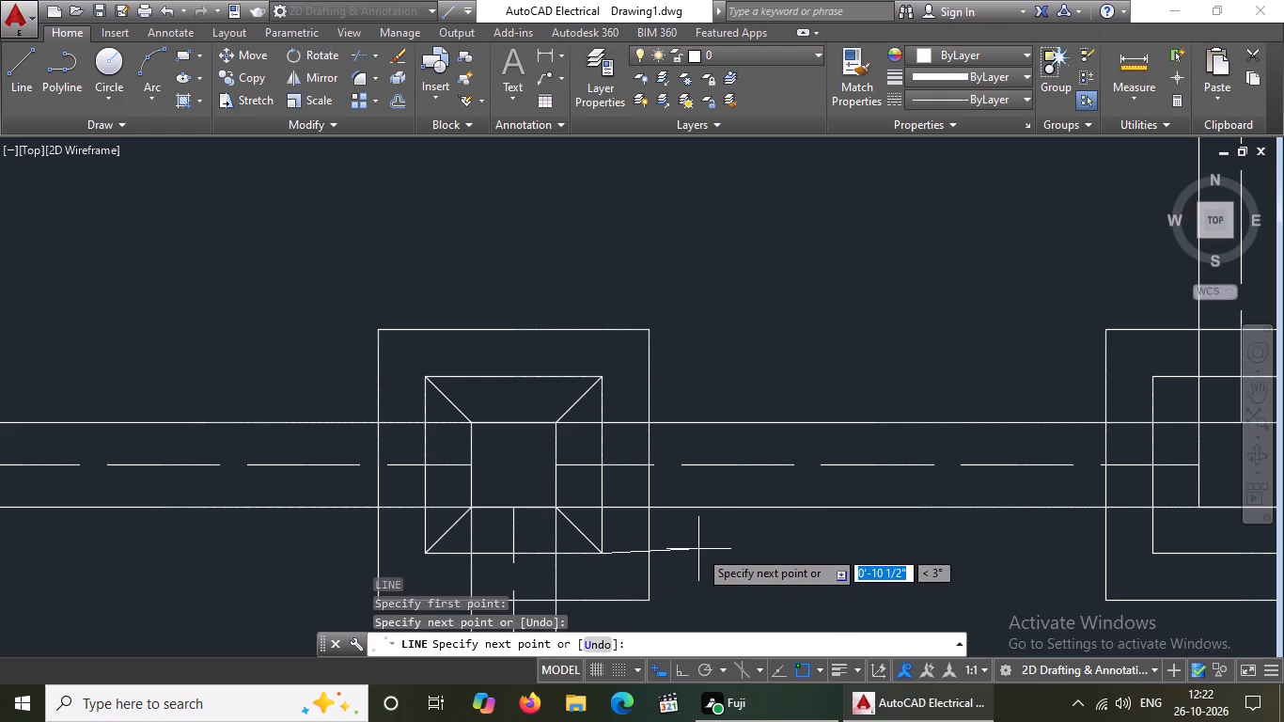
key("Return")
Draw diagonals joining the upper-right and upper-left corners of the column square and inner outline at the second row's fourth column.
key("l")
key("Return")
scroll(634, 501, "down", 1)
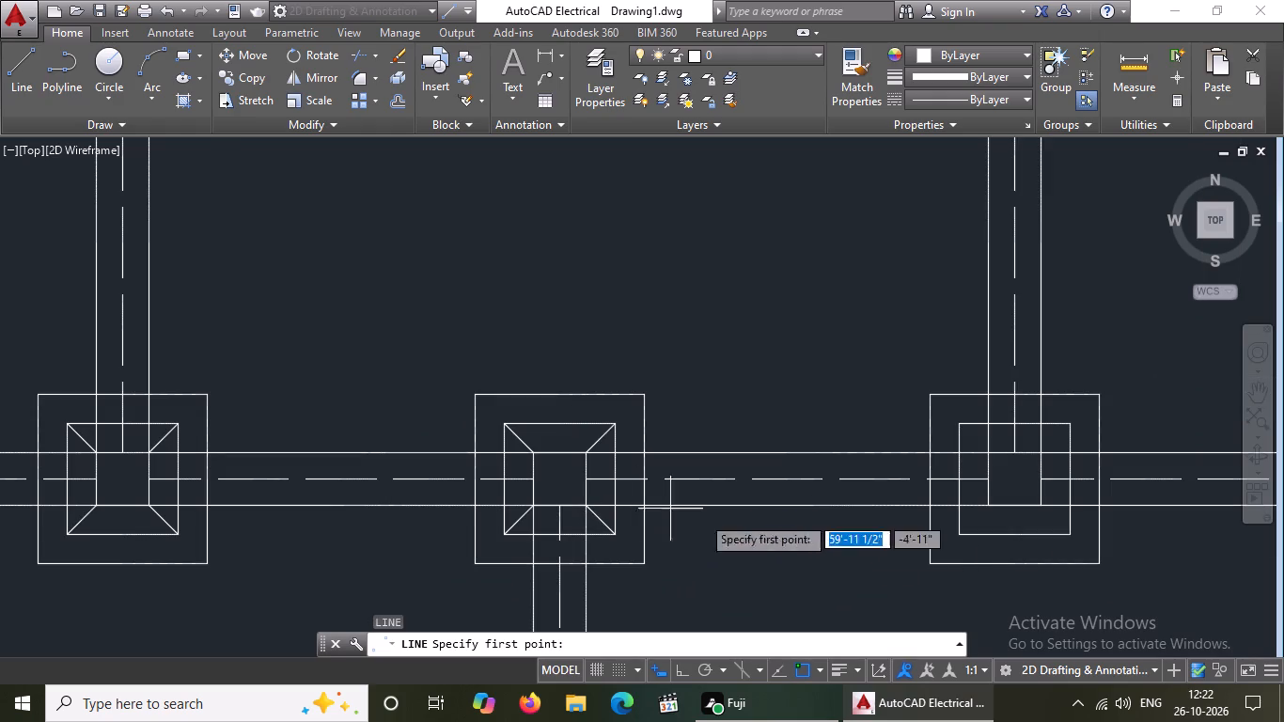
scroll(948, 494, "down", 2)
middle_click_drag(1095, 494, 953, 506)
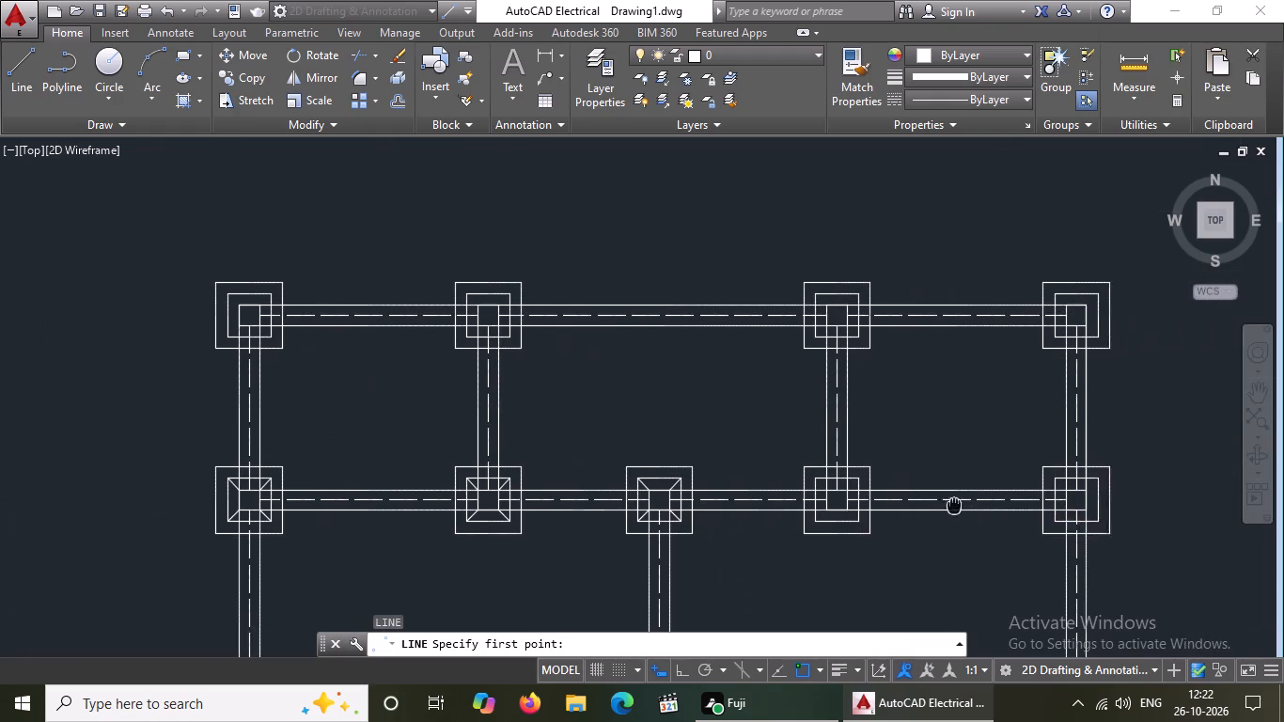
middle_click_drag(953, 506, 950, 507)
scroll(892, 521, "up", 2)
scroll(768, 453, "up", 3)
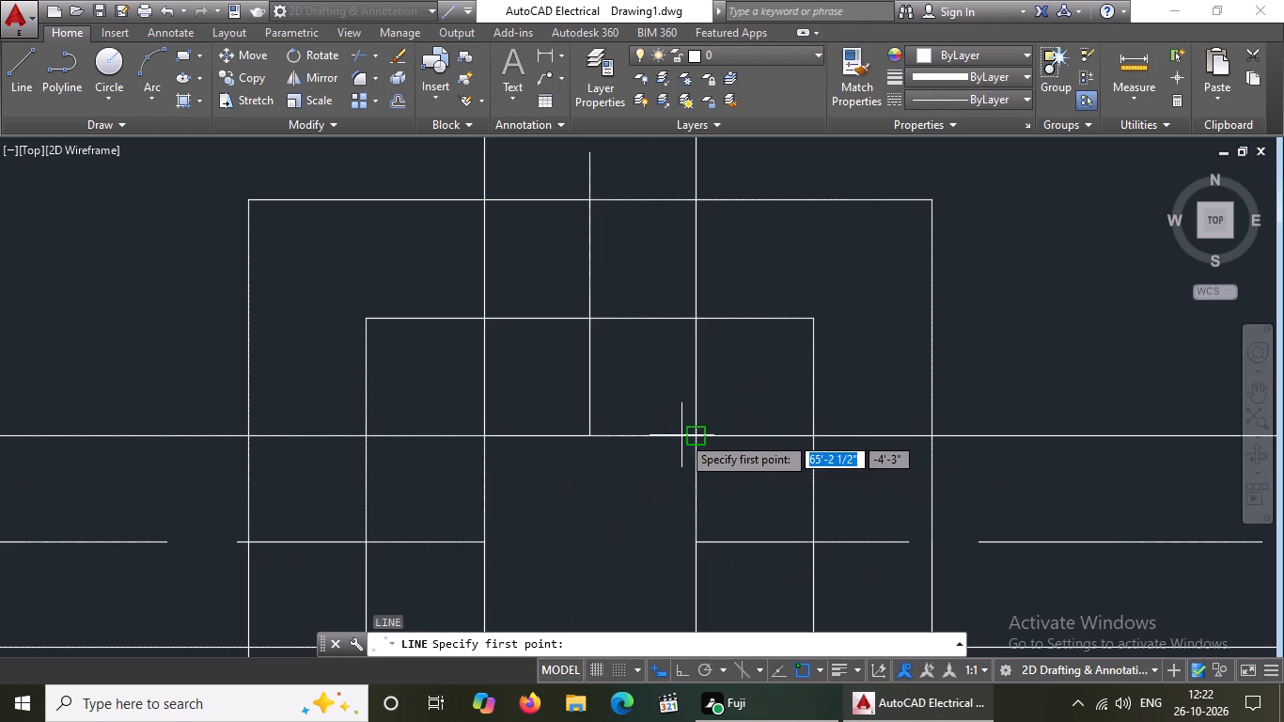
left_click_drag(700, 433, 709, 427)
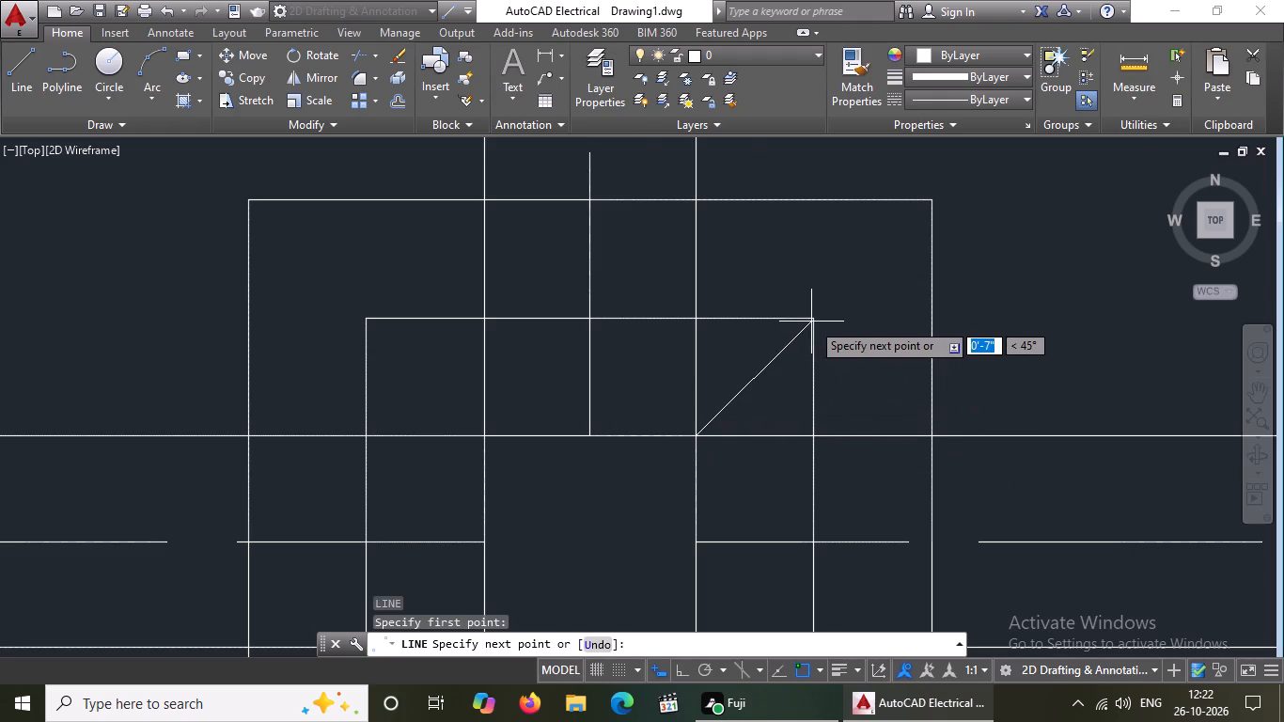
left_click_drag(813, 319, 840, 303)
key("Return")
key("l")
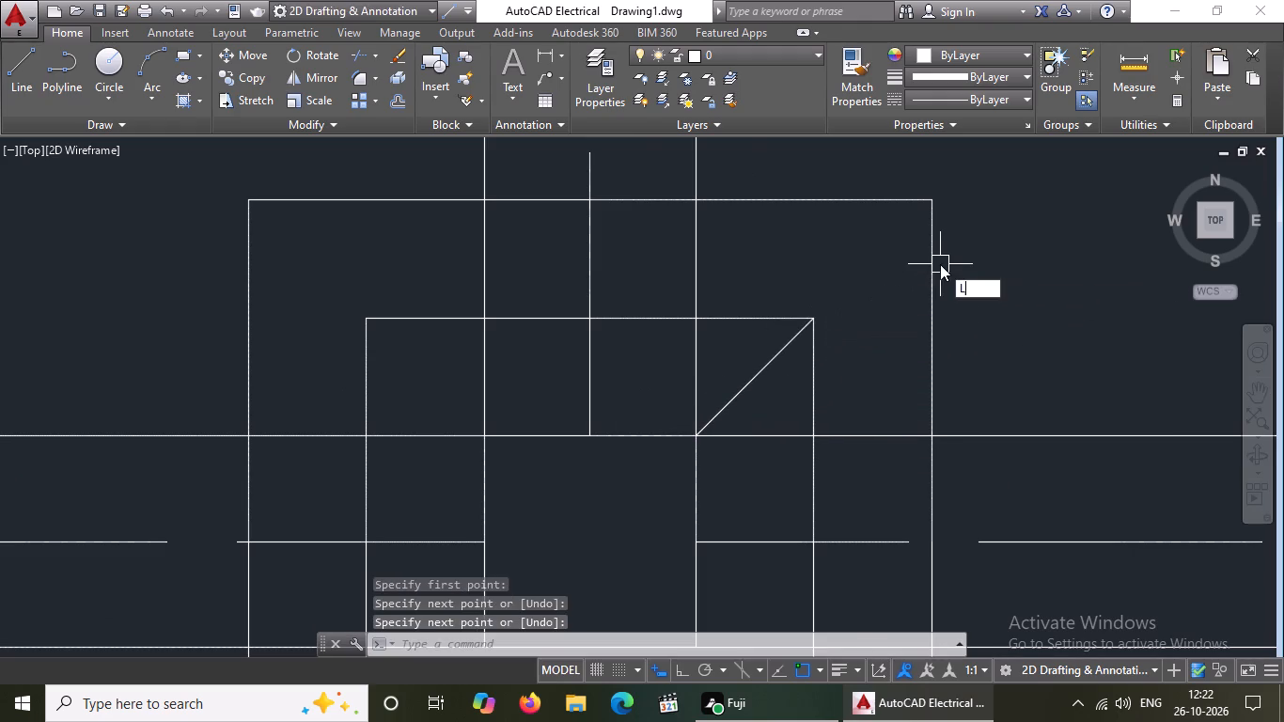
key("Return")
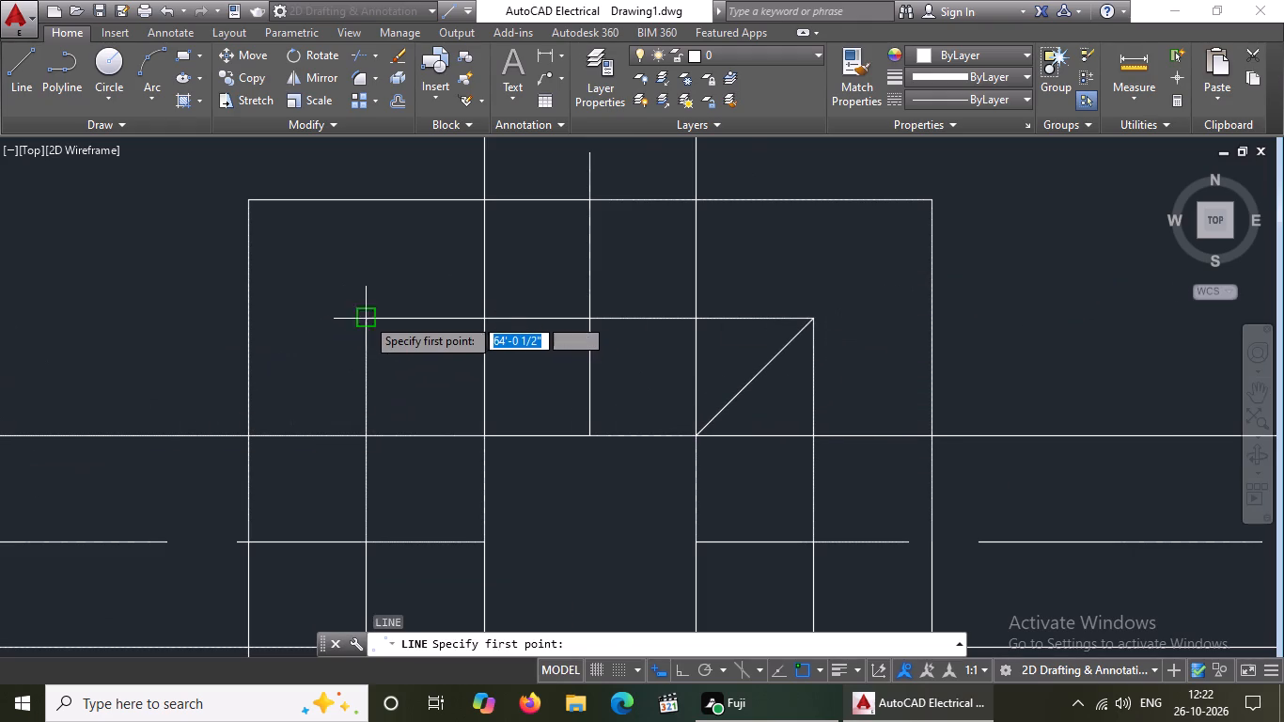
left_click(372, 316)
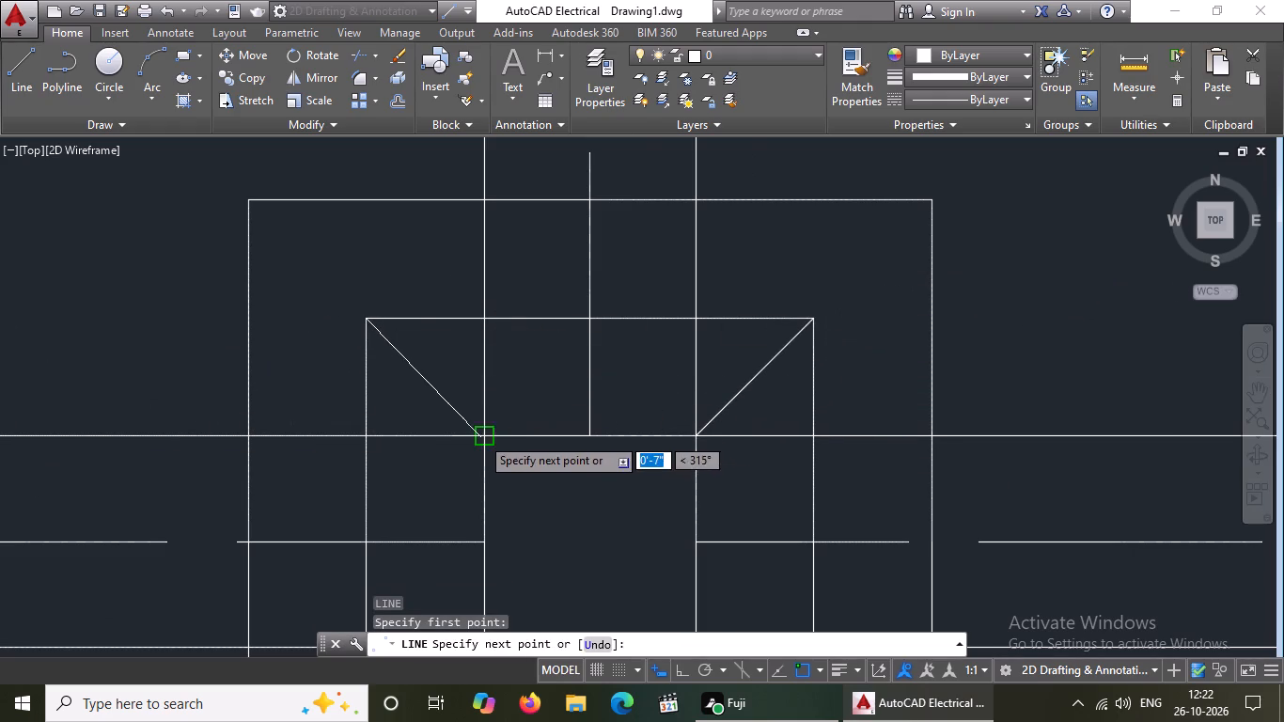
left_click(489, 434)
scroll(518, 433, "down", 5)
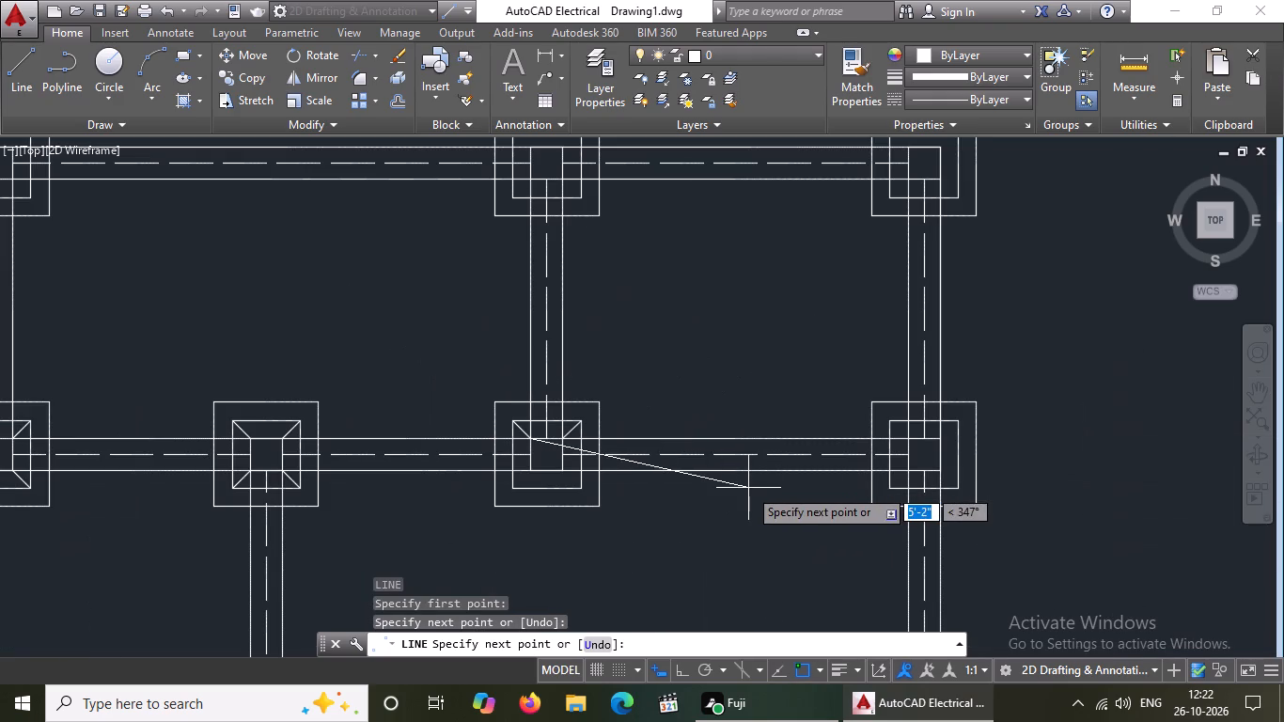
key("Return")
Draw diagonals joining the lower-left and lower-right corners of the inner outline and column square at the second row's fourth column.
key("l")
key("Return")
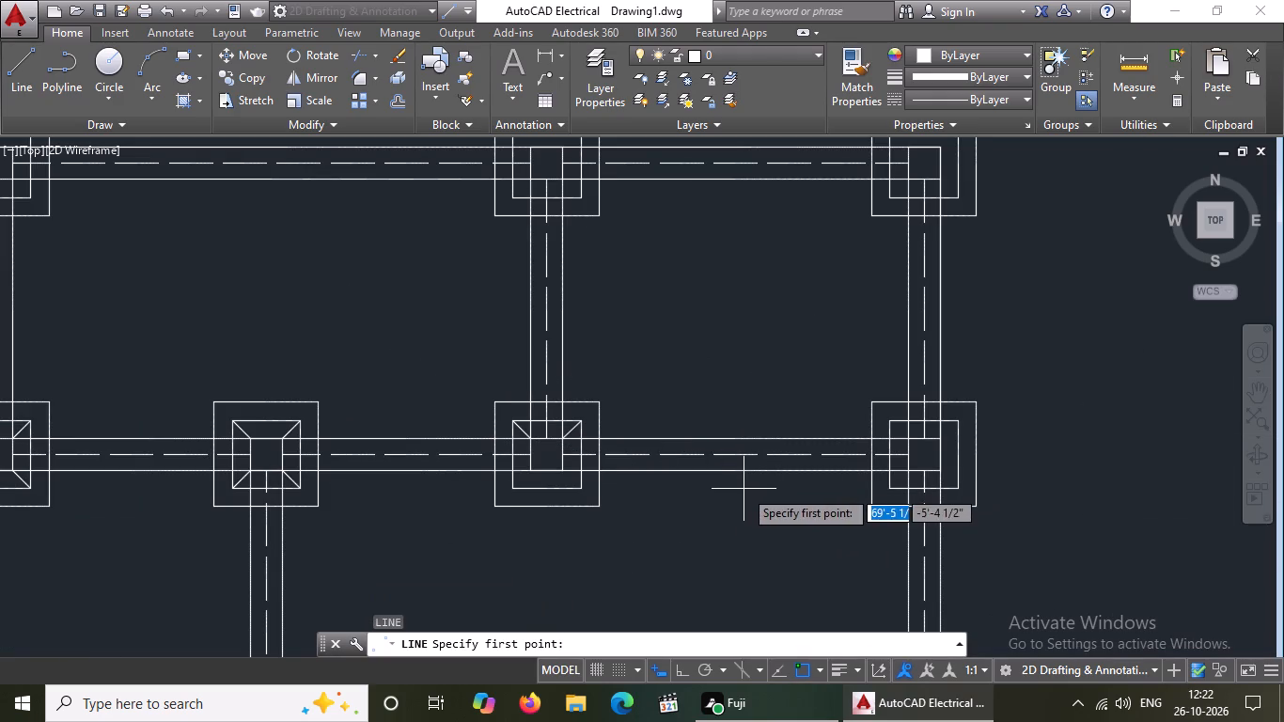
scroll(521, 481, "up", 3)
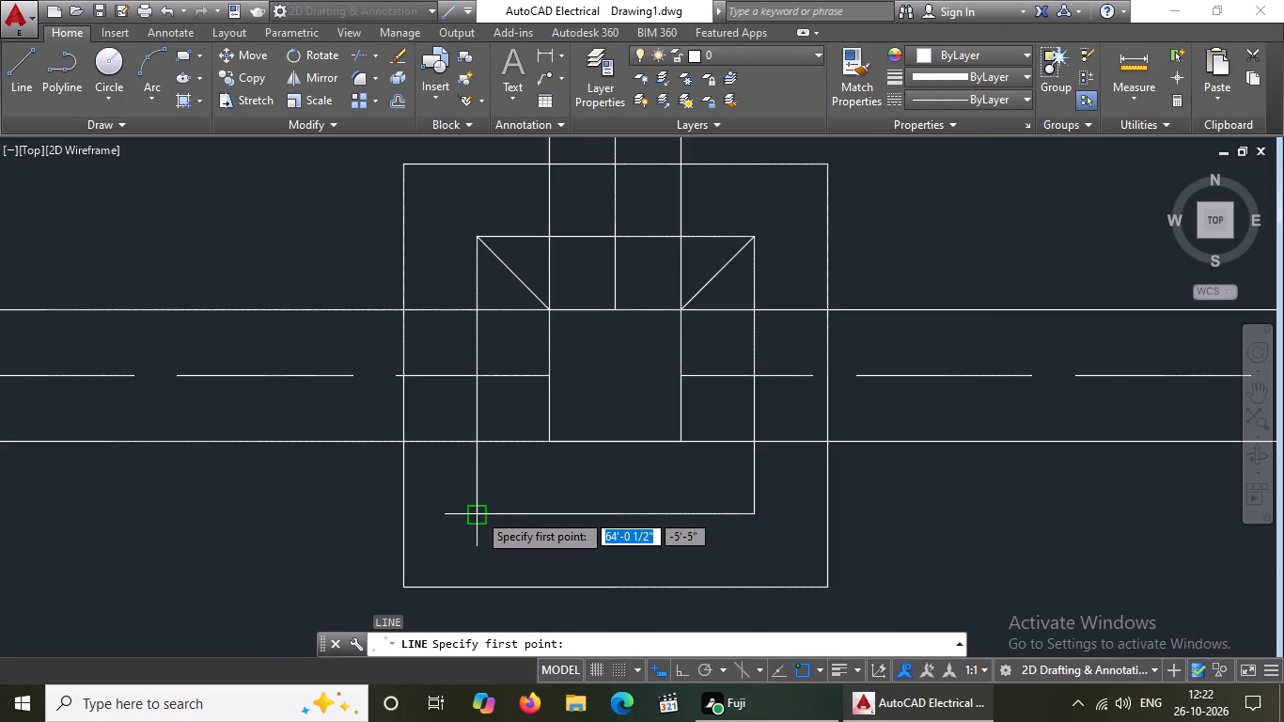
left_click(478, 512)
left_click_drag(550, 443, 563, 435)
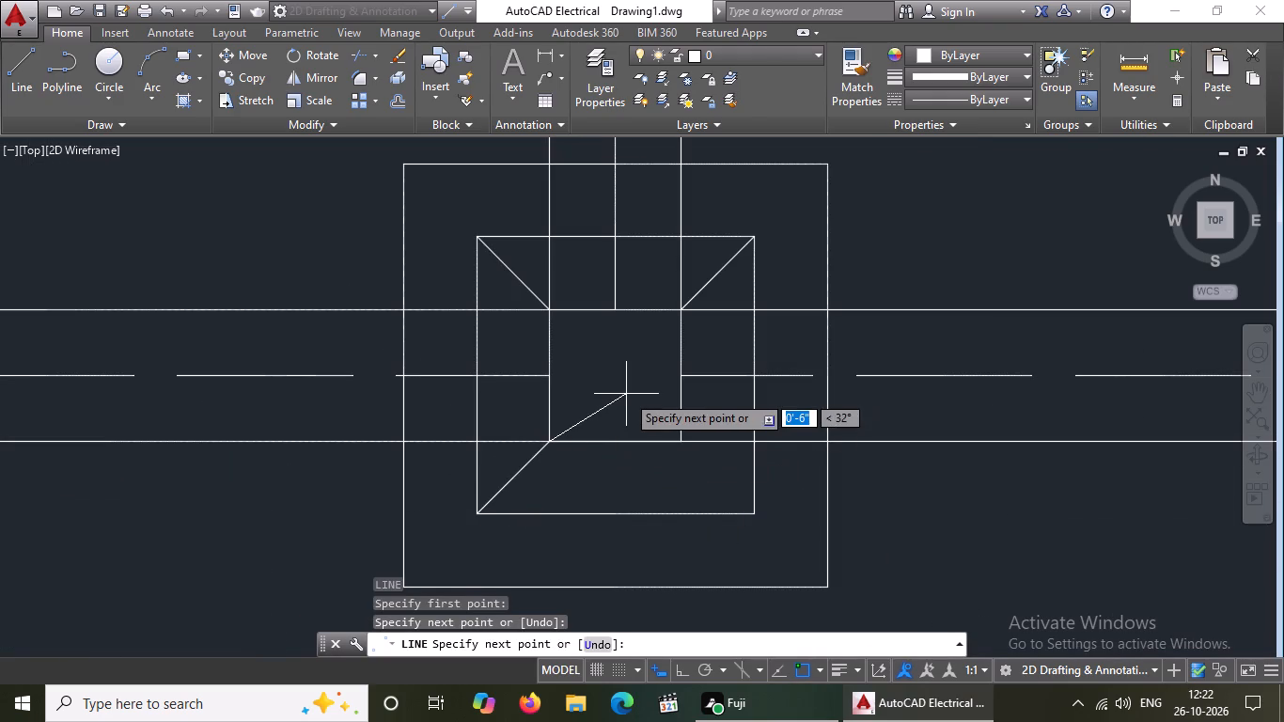
key("Return")
key("l")
key("Return")
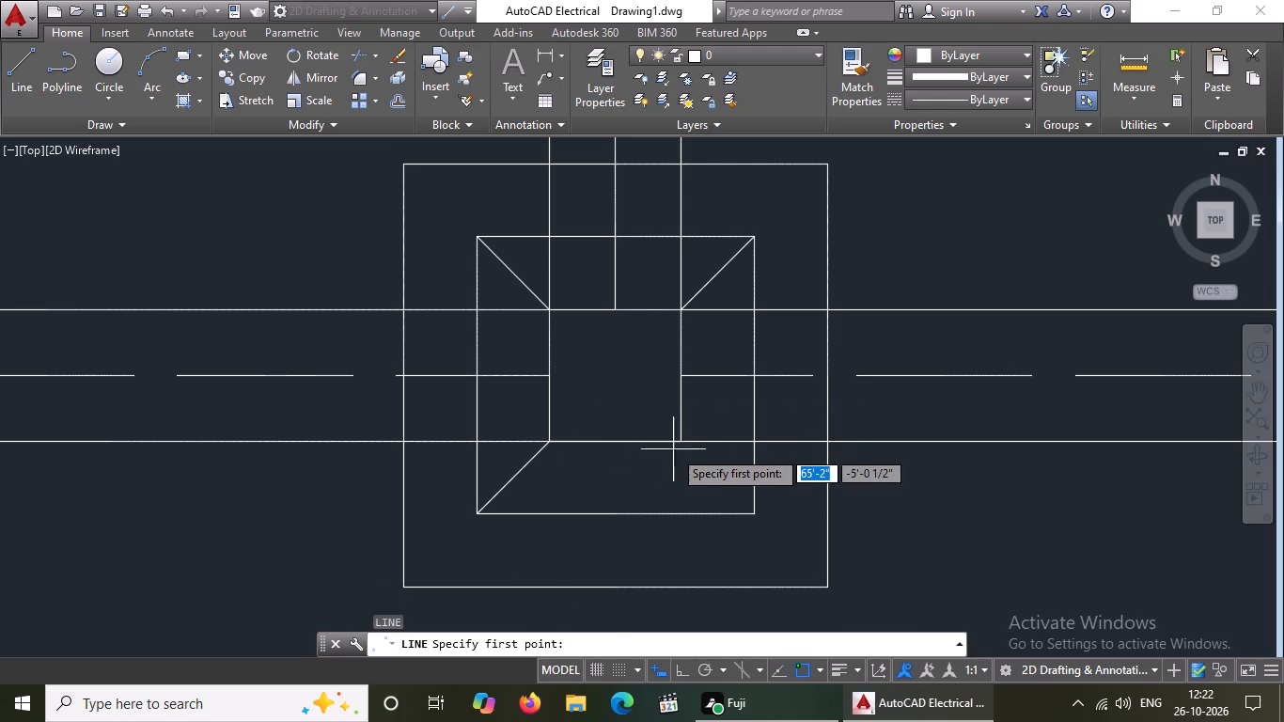
left_click(680, 439)
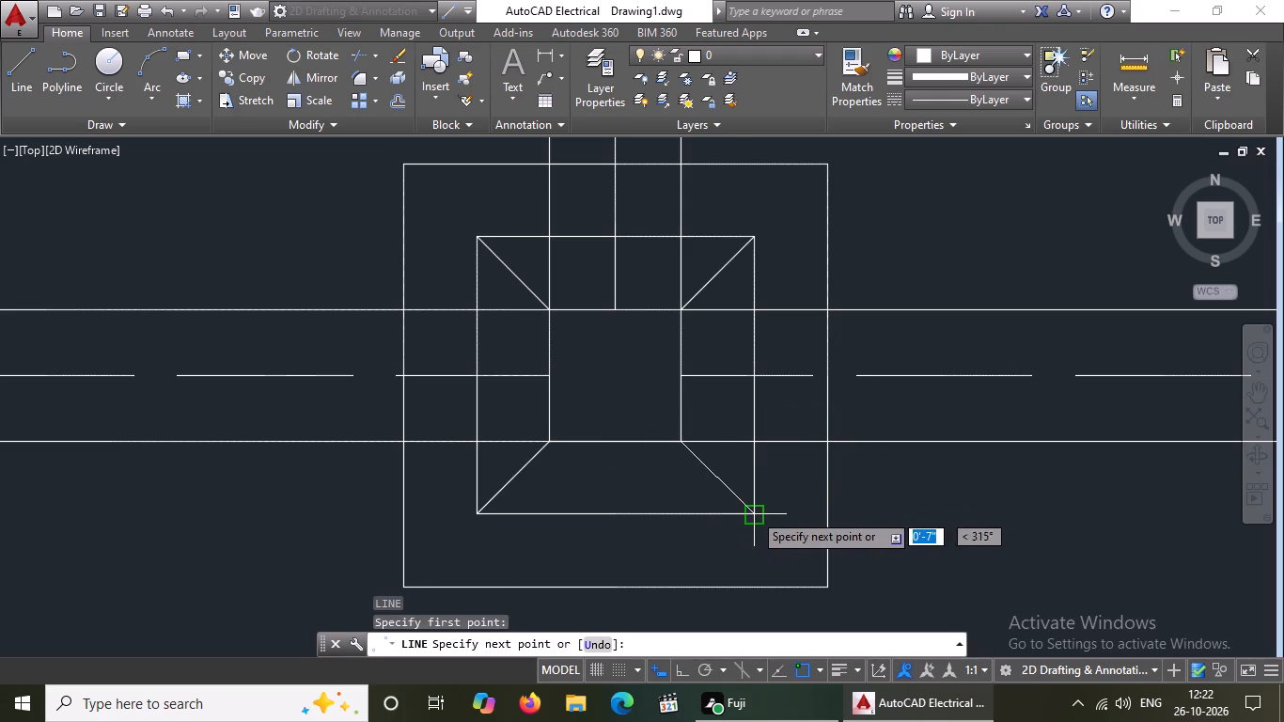
left_click_drag(753, 512, 764, 509)
scroll(813, 508, "down", 4)
key("Return")
Draw diagonals joining the upper-right and upper-left corners of the column square and inner outline at the second row's fifth column.
key("l")
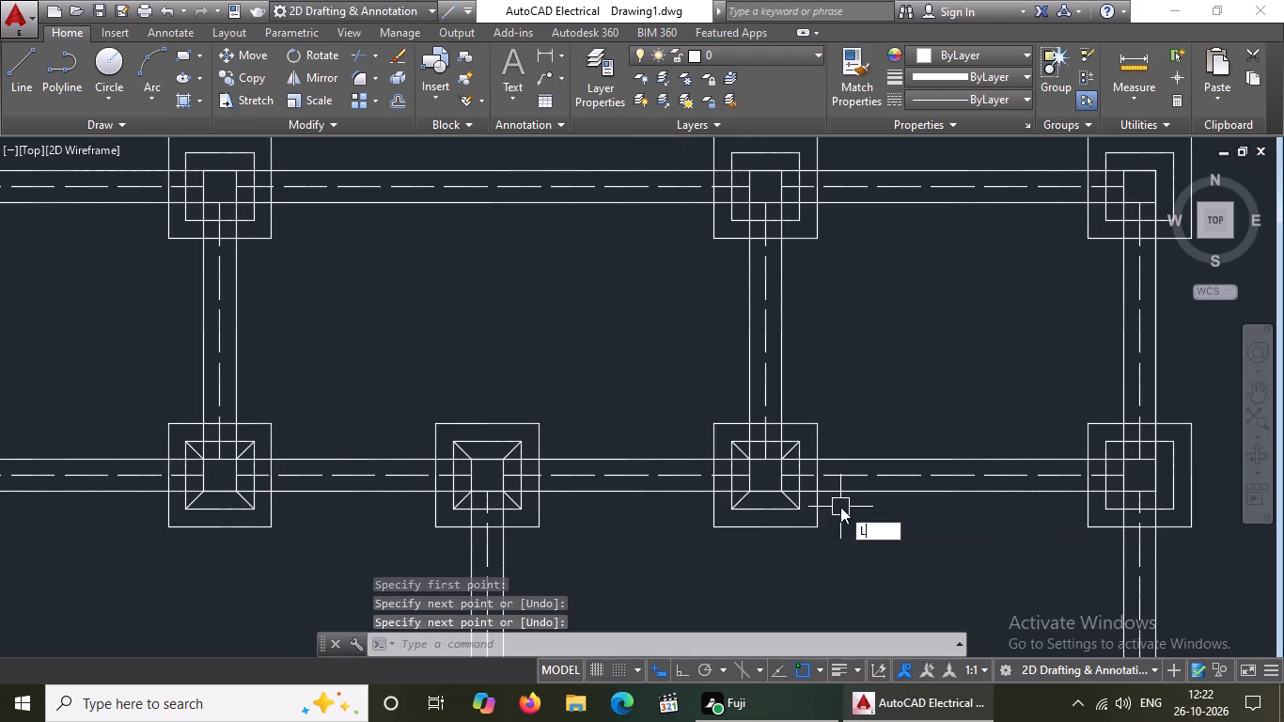
key("Return")
scroll(823, 510, "down", 1)
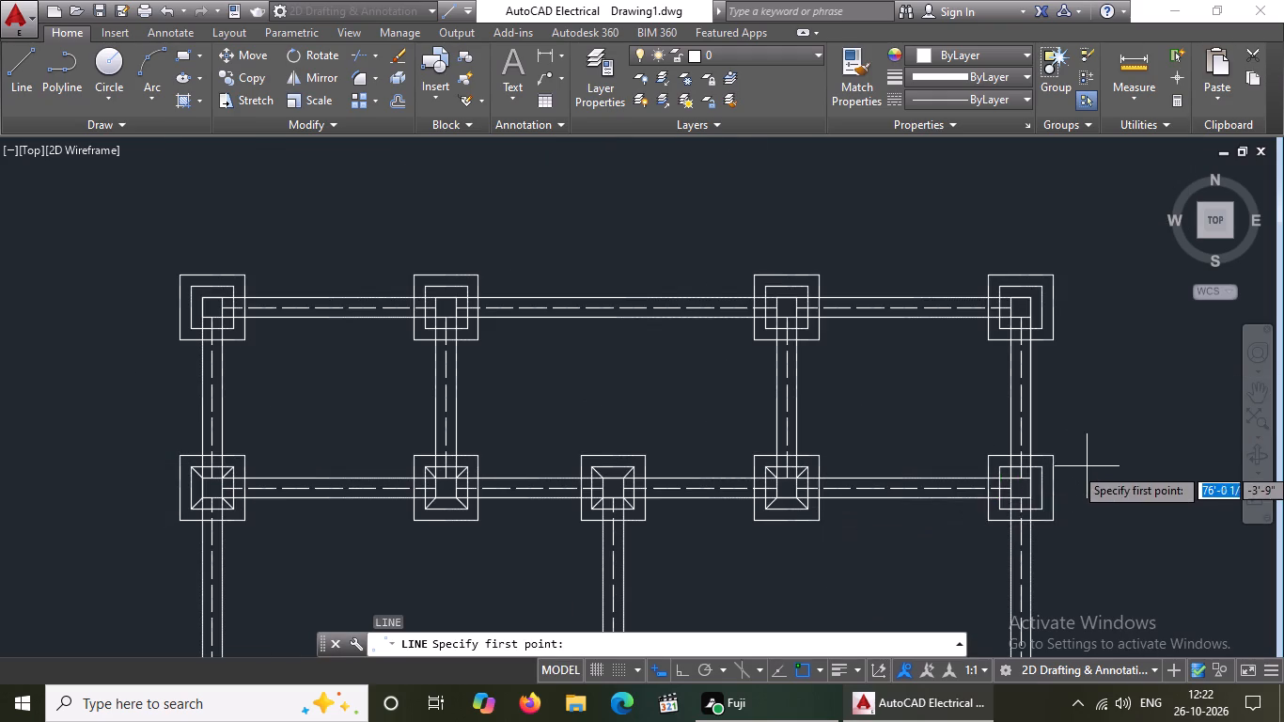
scroll(1087, 466, "up", 4)
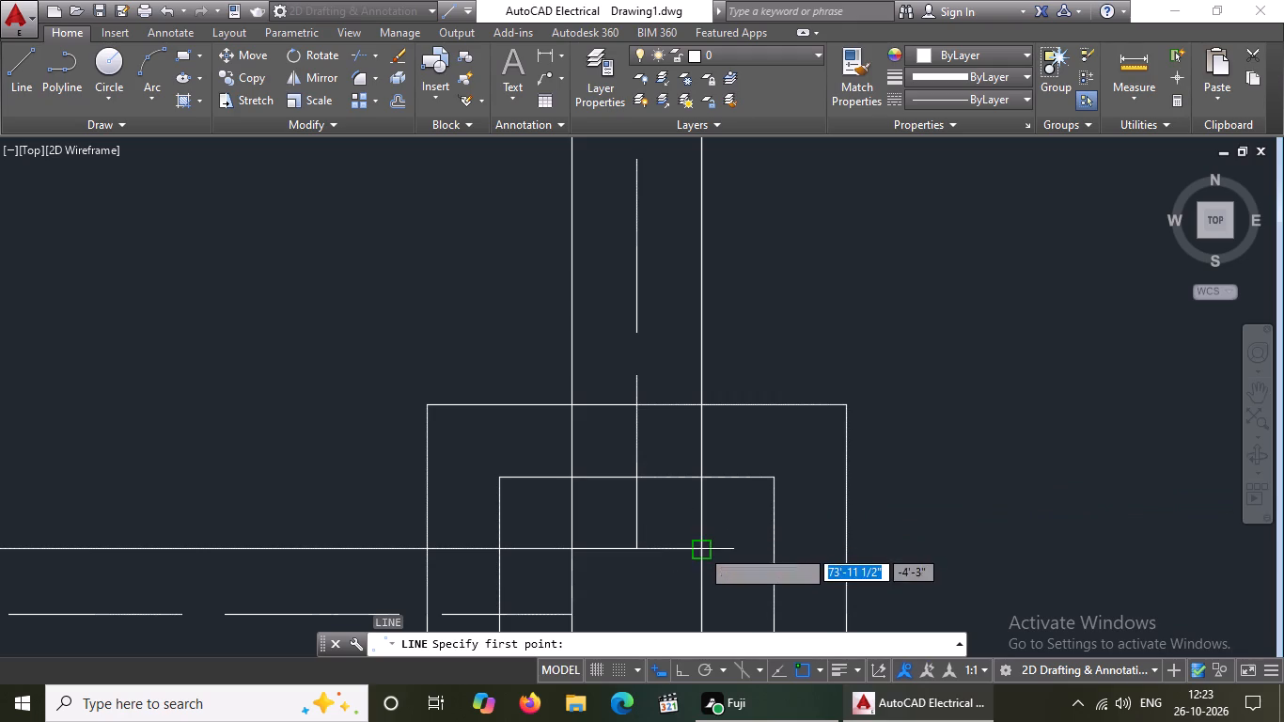
left_click_drag(700, 547, 715, 535)
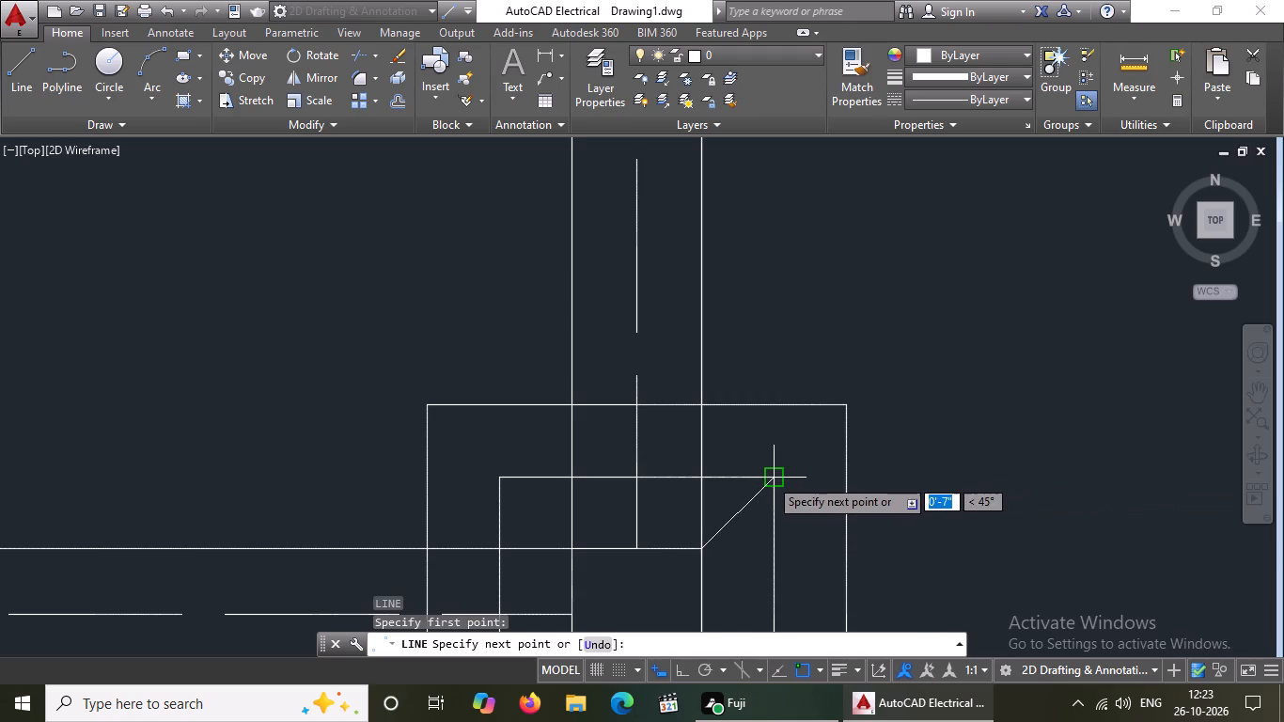
left_click_drag(769, 478, 803, 464)
key("Return")
key("l")
key("Return")
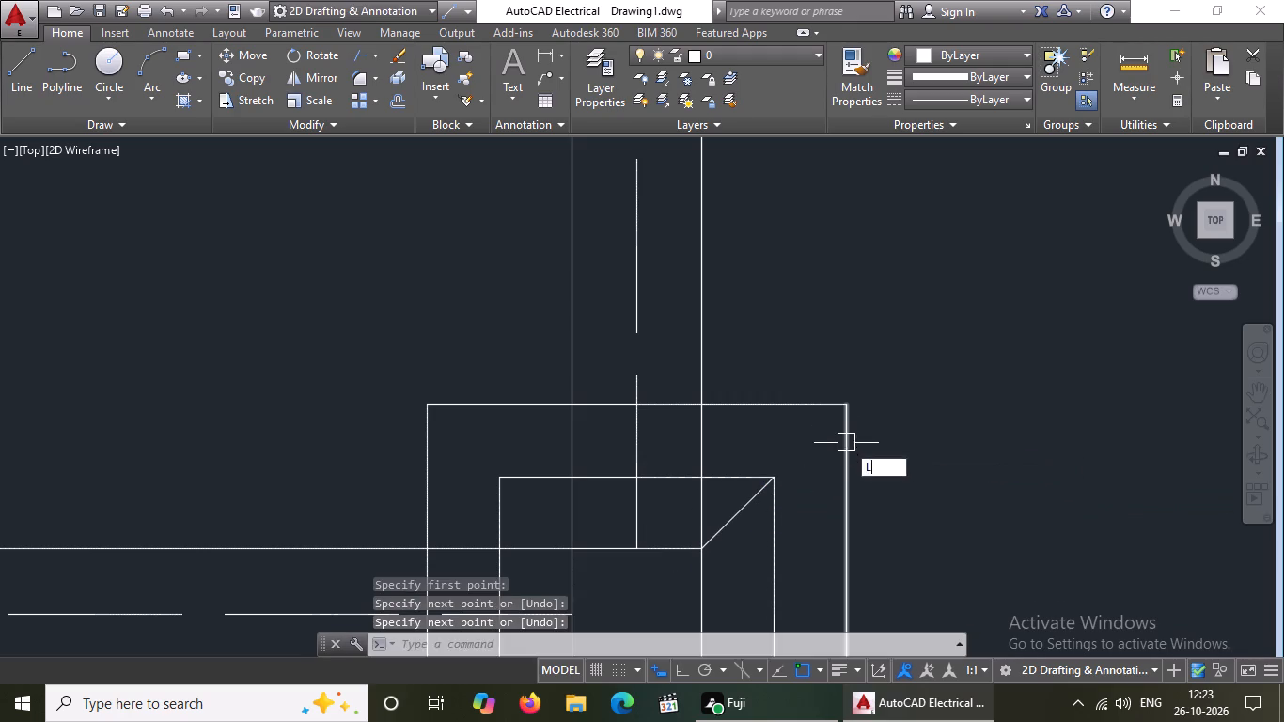
left_click_drag(499, 477, 505, 485)
left_click(572, 554)
scroll(591, 532, "down", 3)
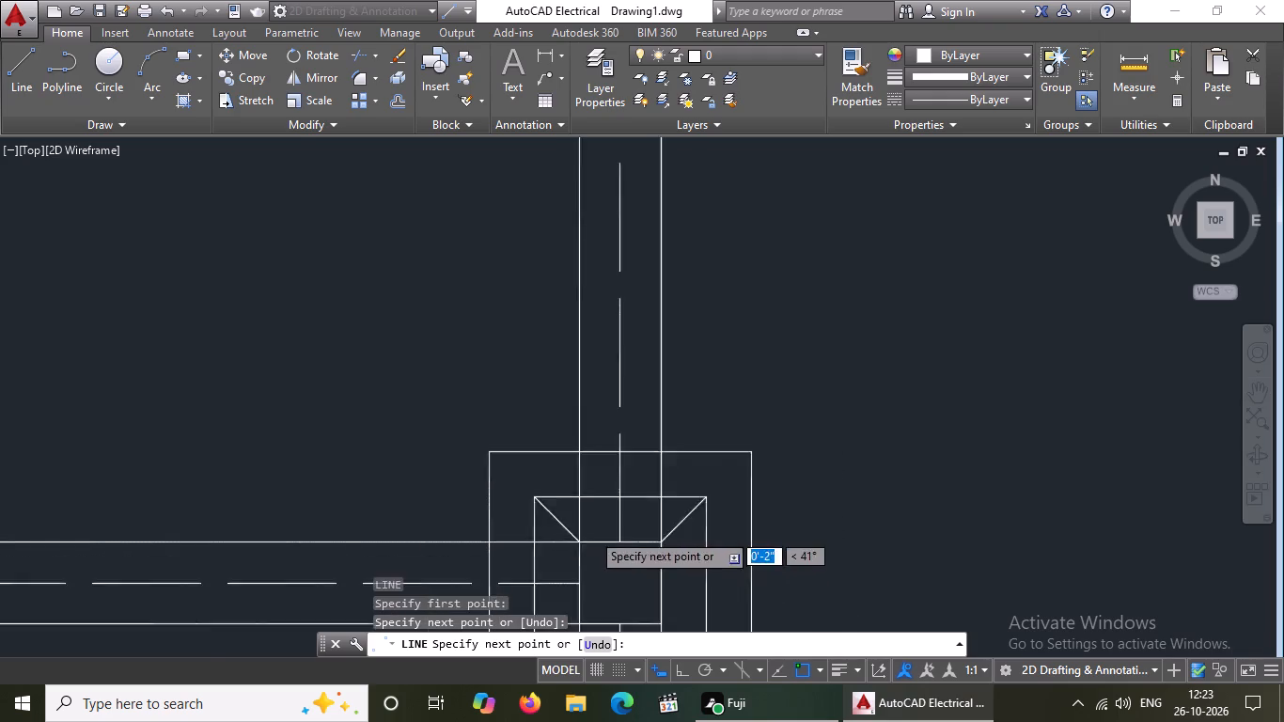
scroll(591, 532, "down", 1)
key("Return")
Draw diagonals joining the lower-left and lower-right corners of the inner outline and column square at the second row's fifth column.
key("l")
key("Return")
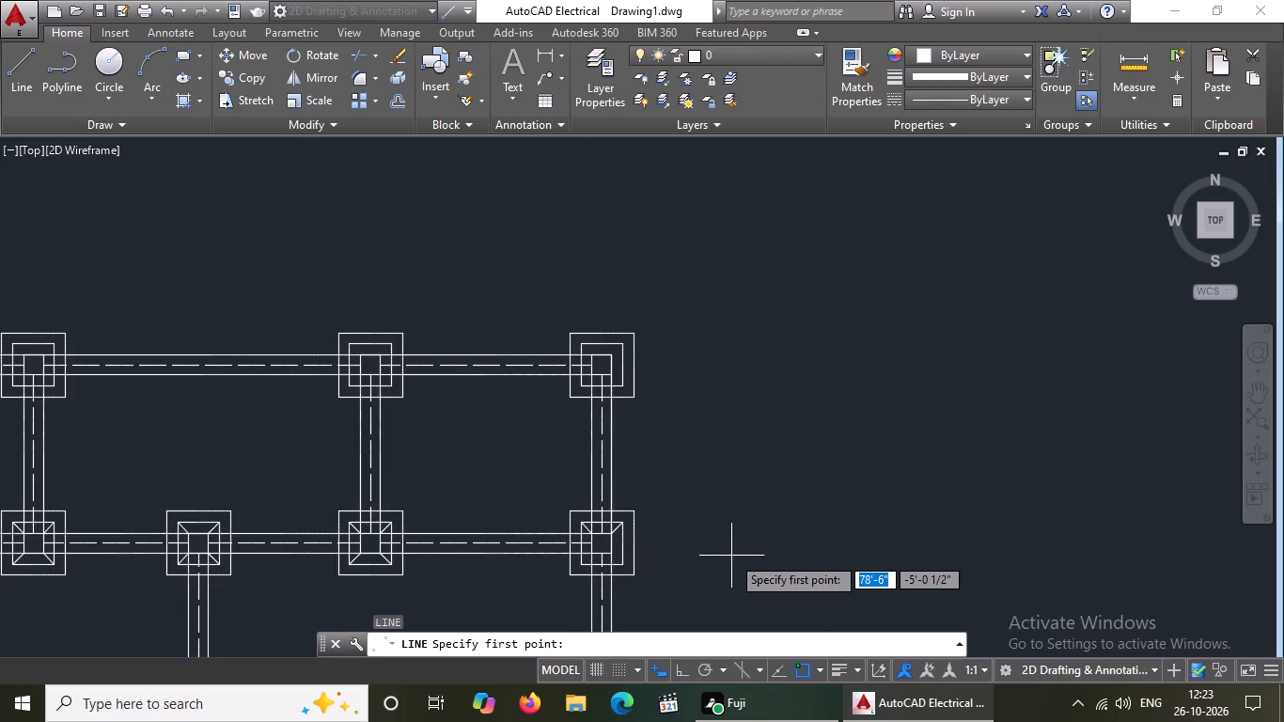
scroll(571, 561, "up", 3)
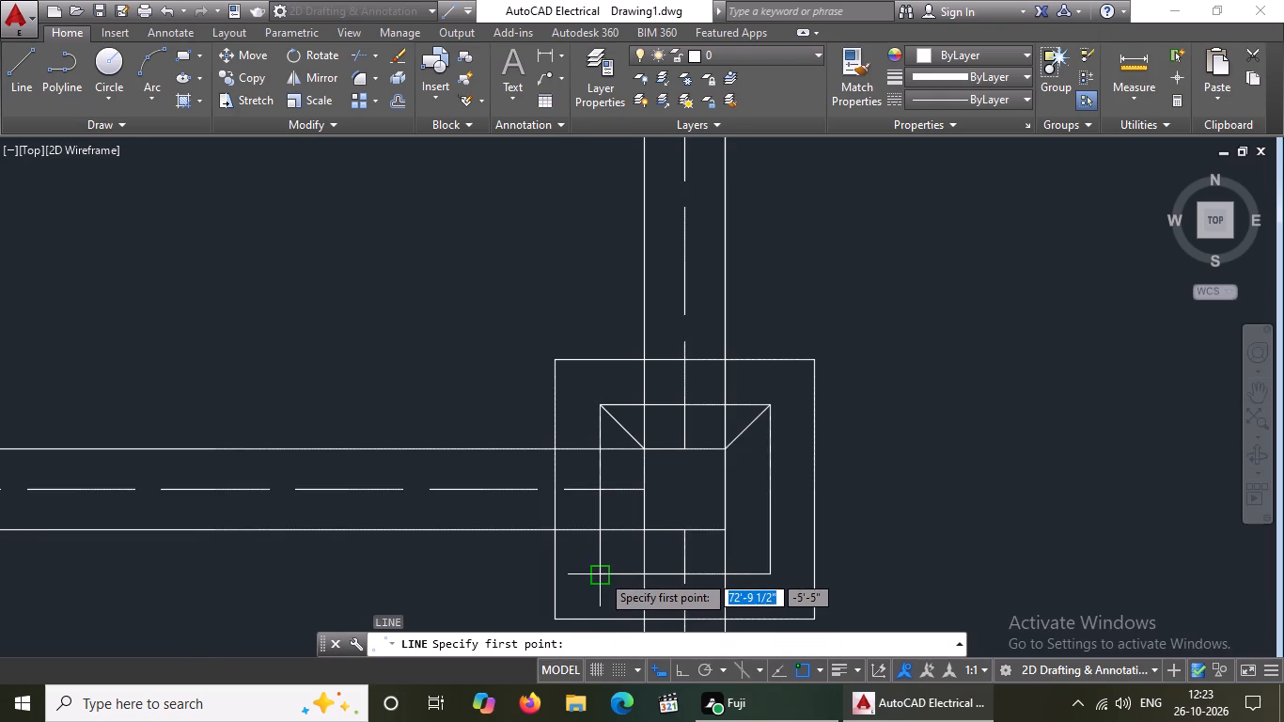
left_click(600, 573)
left_click(650, 529)
key("Return")
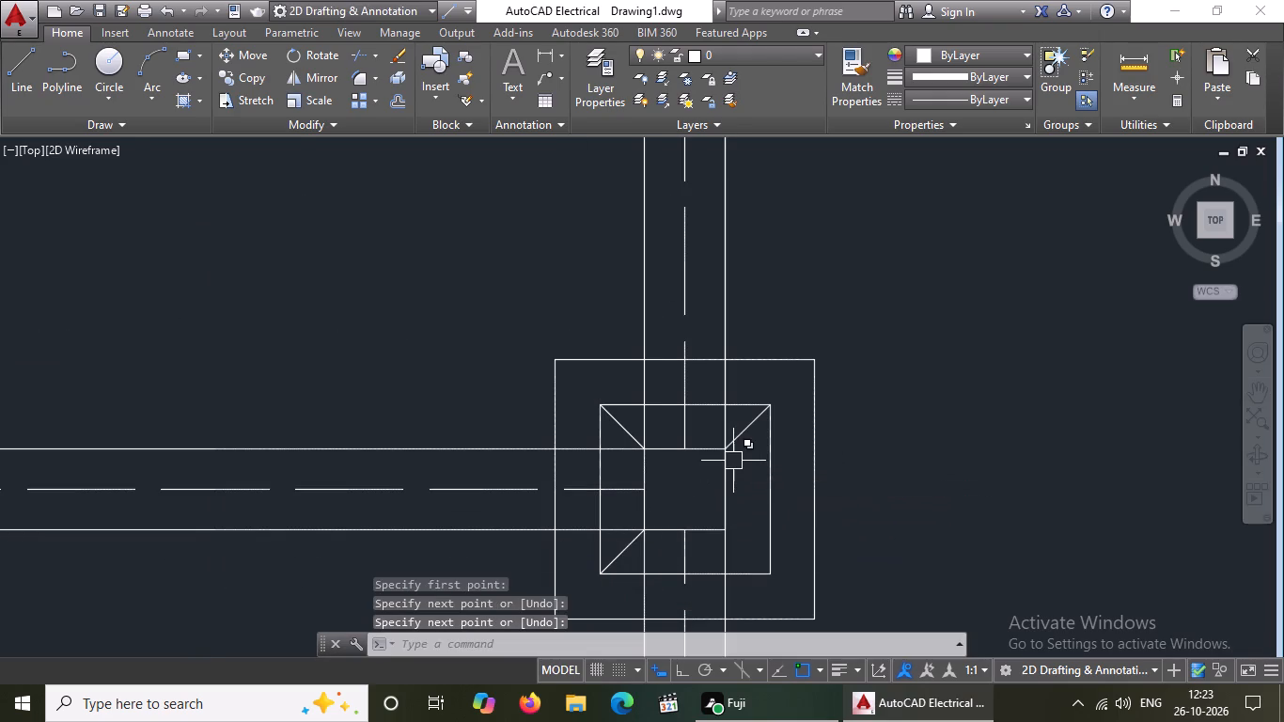
key("l")
key("Return")
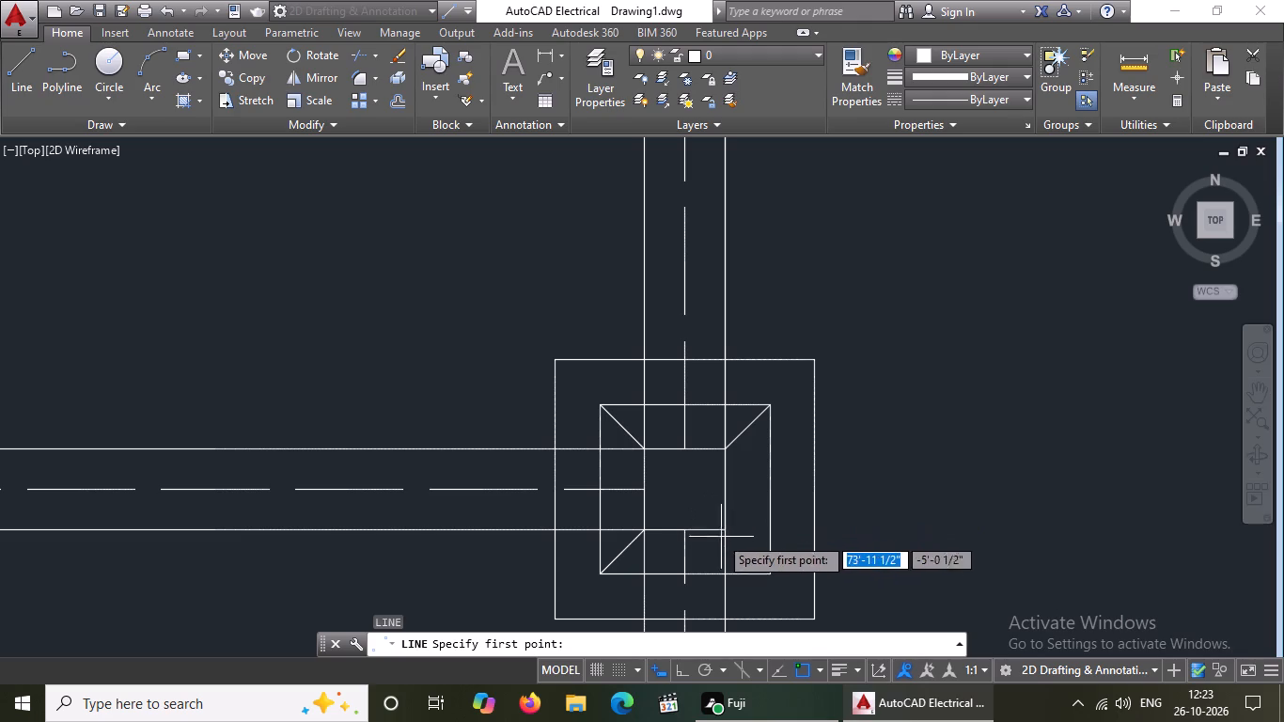
left_click(722, 527)
left_click_drag(767, 574, 849, 571)
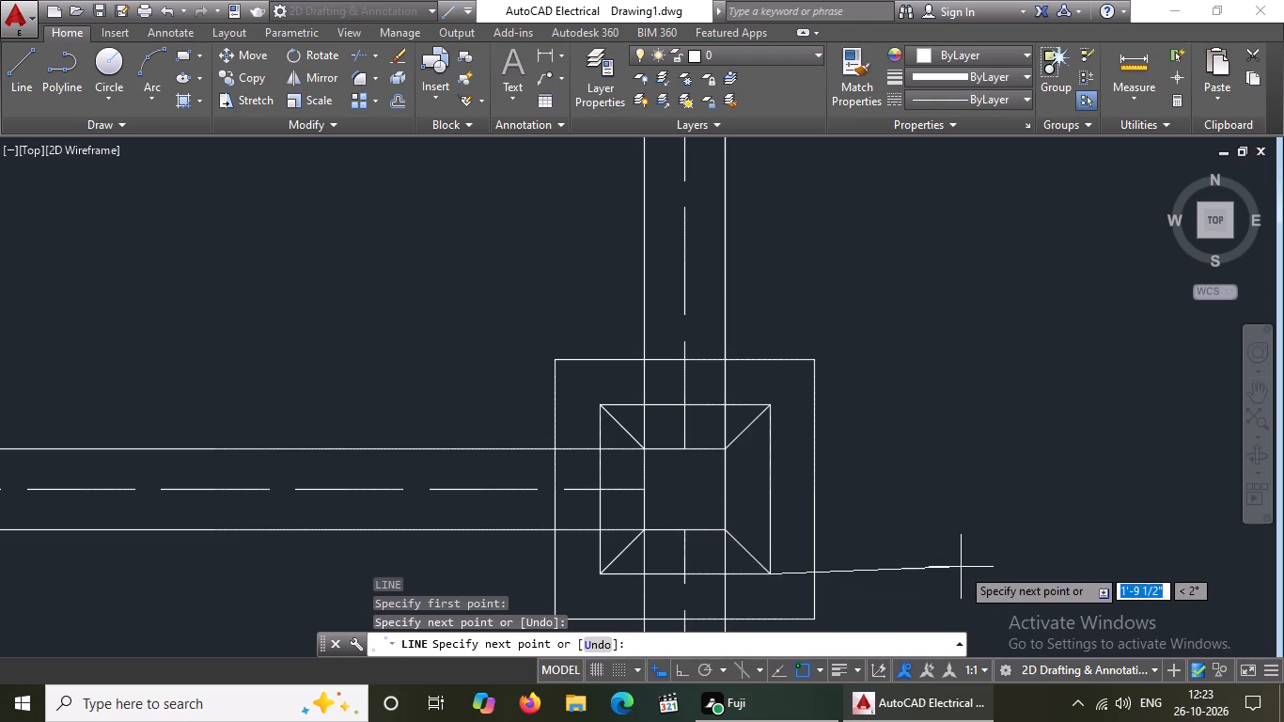
key("Return")
Draw diagonals joining the upper-left and upper-right corners of the column square and inner outline at the top row's fourth, rightmost column.
scroll(844, 570, "down", 3)
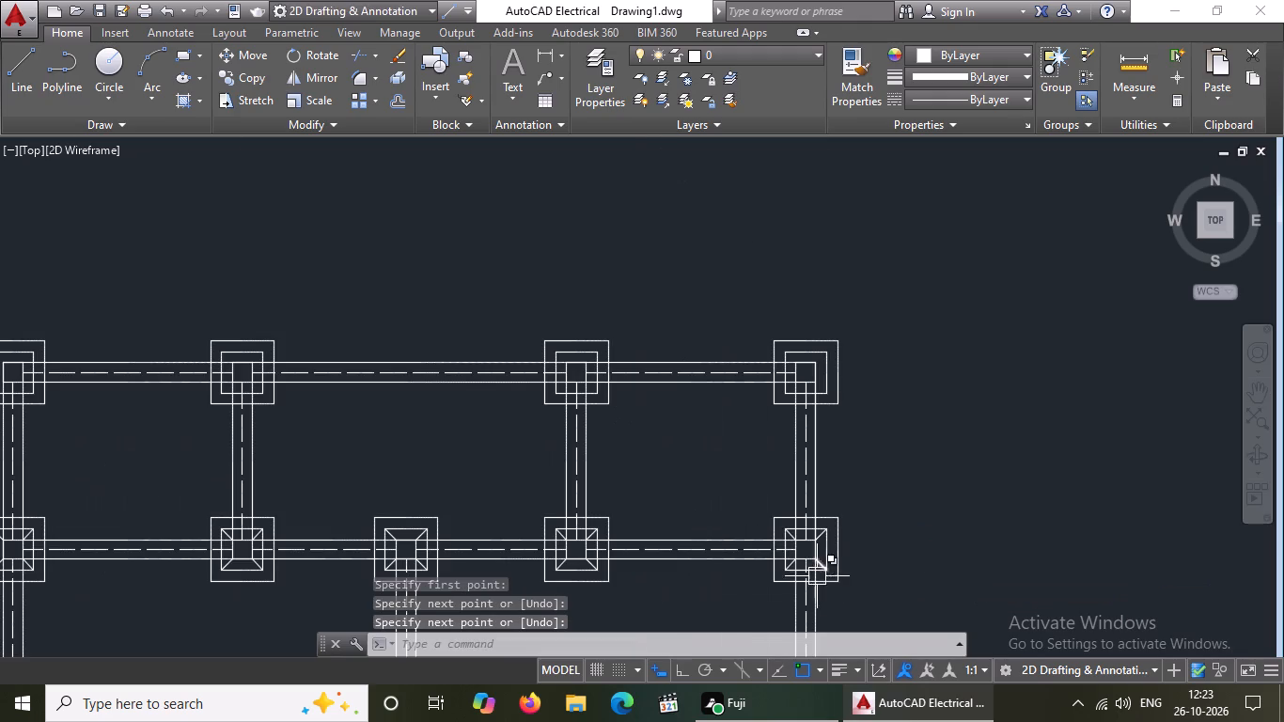
key("l")
key("Return")
scroll(728, 307, "up", 2)
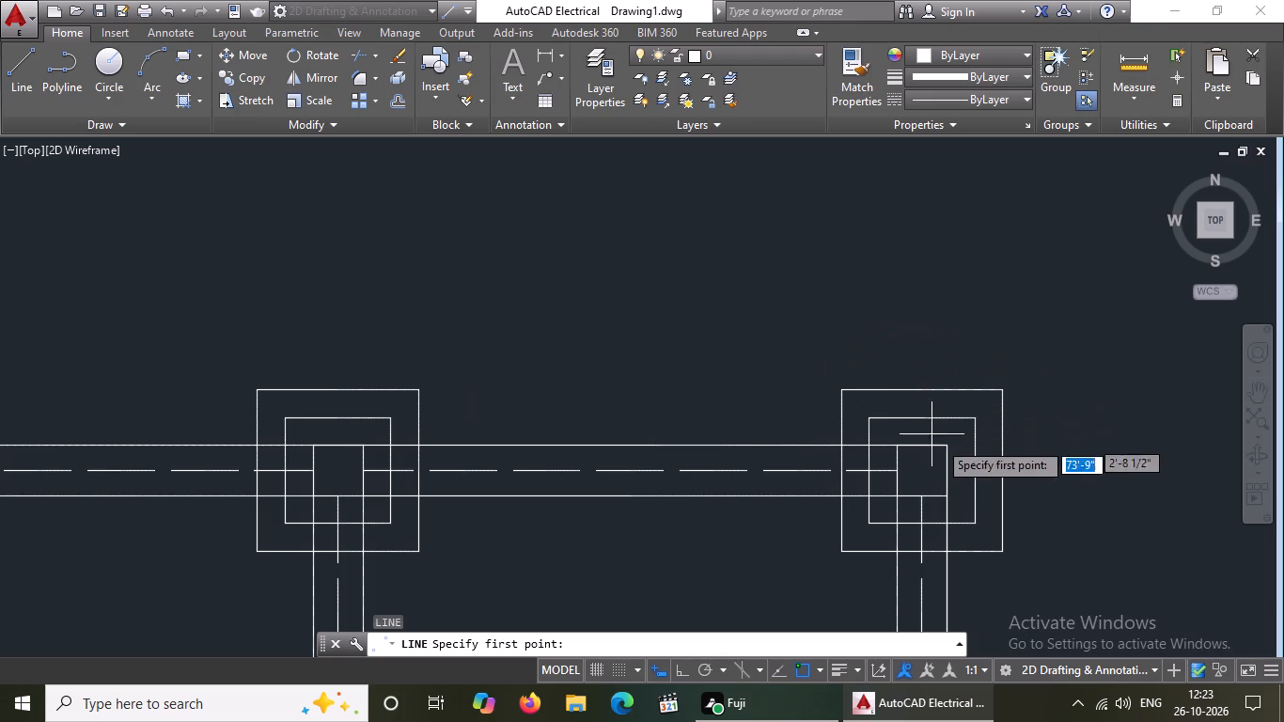
left_click(899, 446)
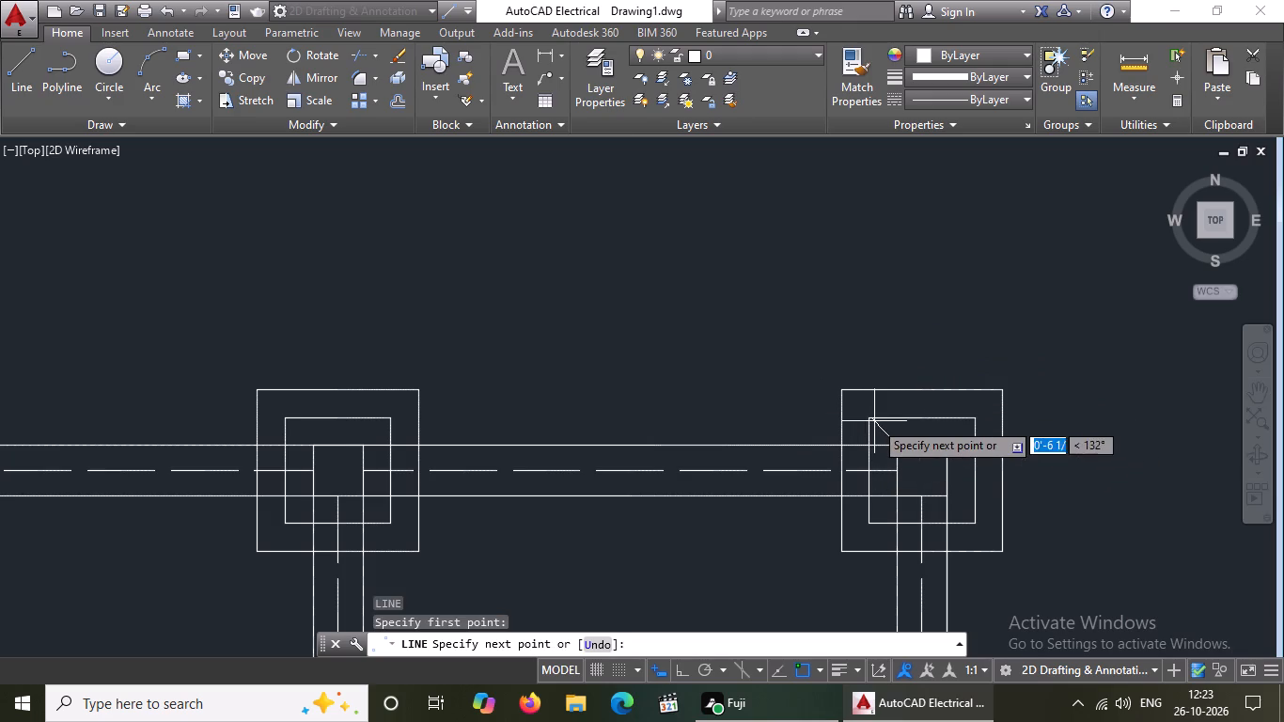
left_click_drag(872, 416, 894, 406)
key("Return")
key("l")
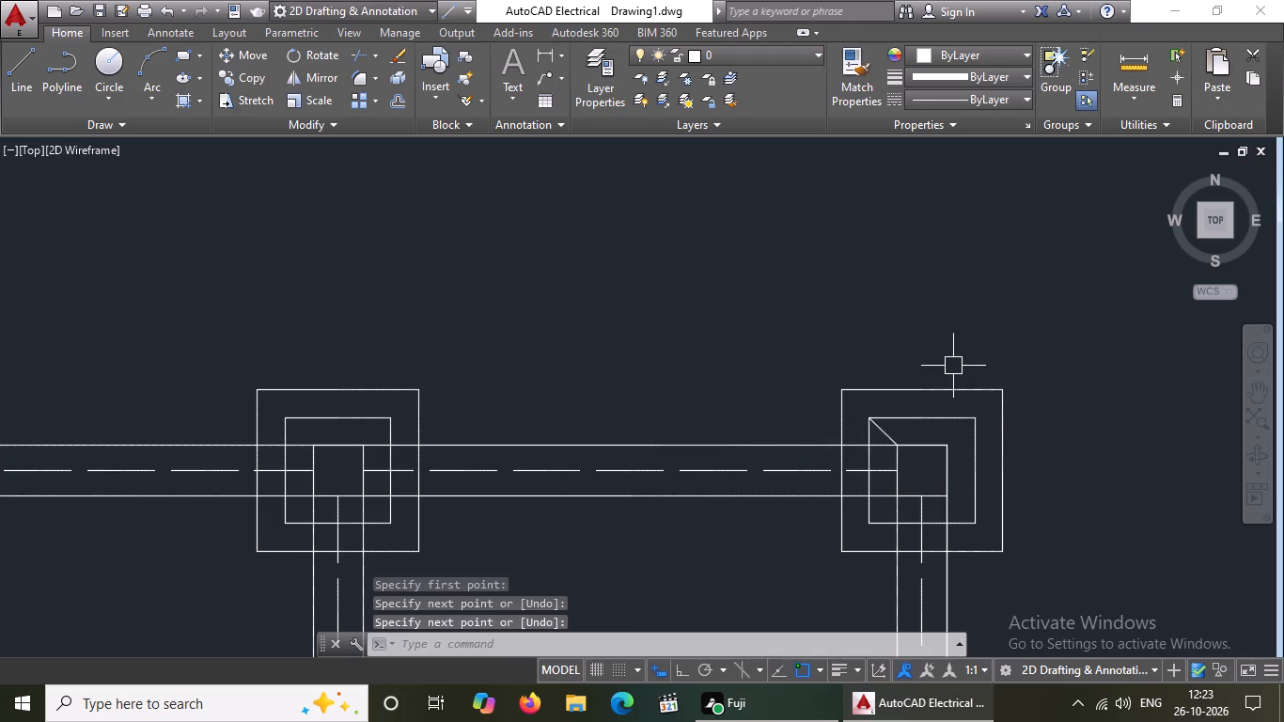
key("Return")
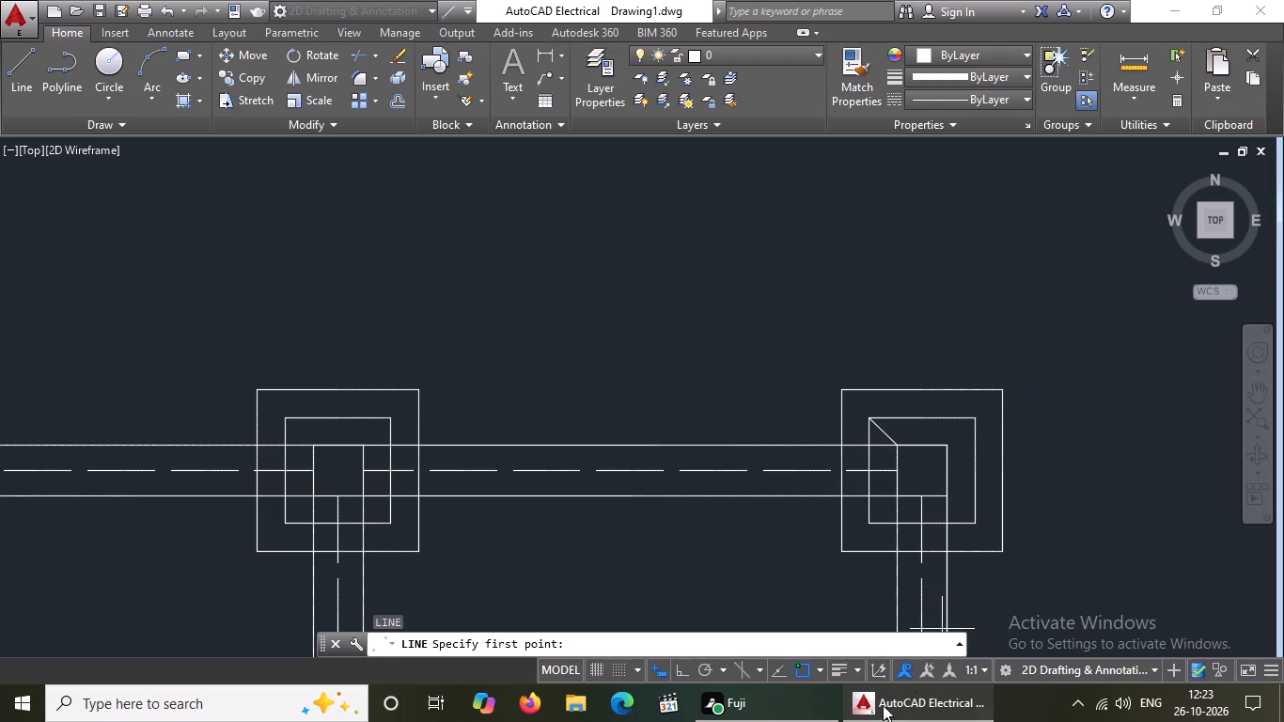
left_click(947, 444)
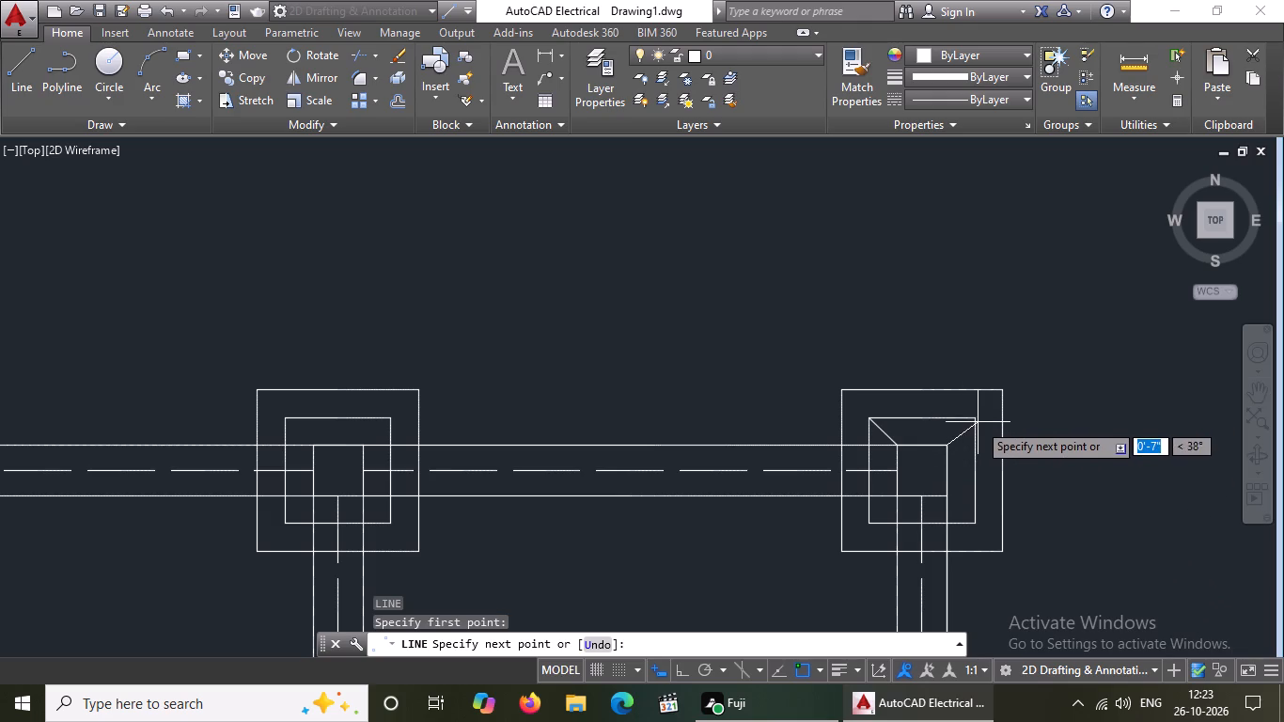
left_click_drag(974, 419, 991, 415)
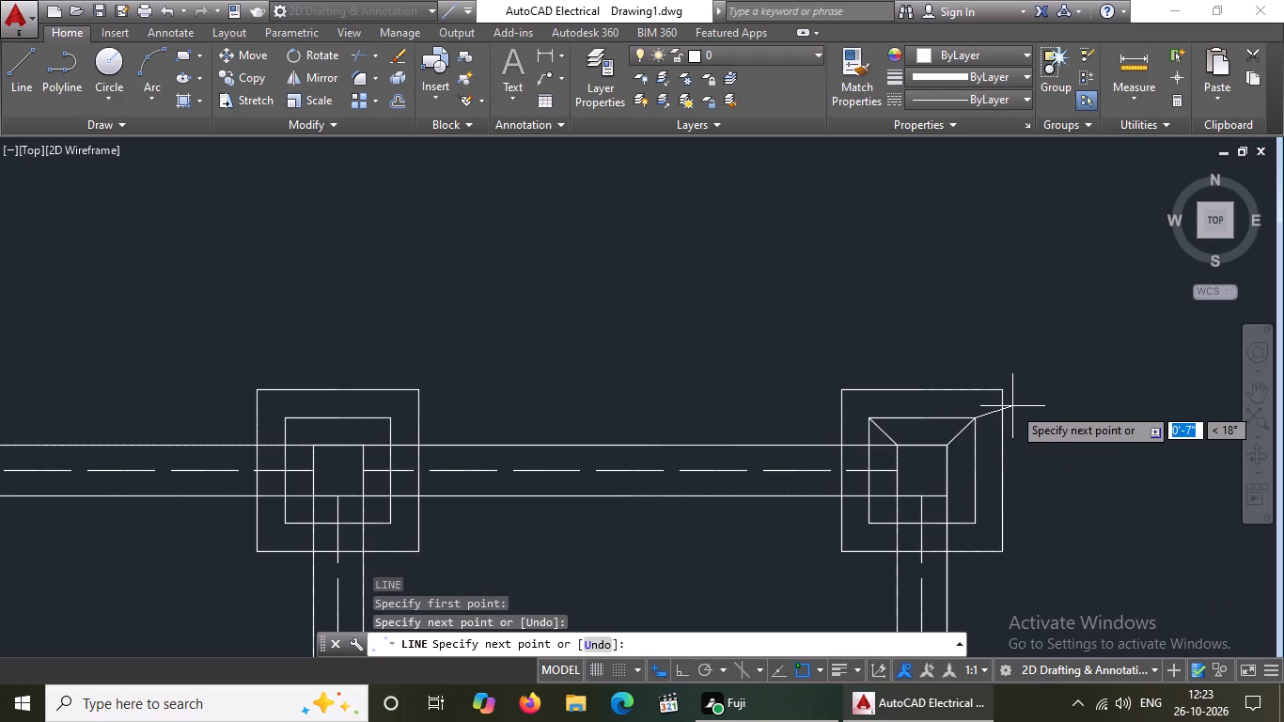
key("Return")
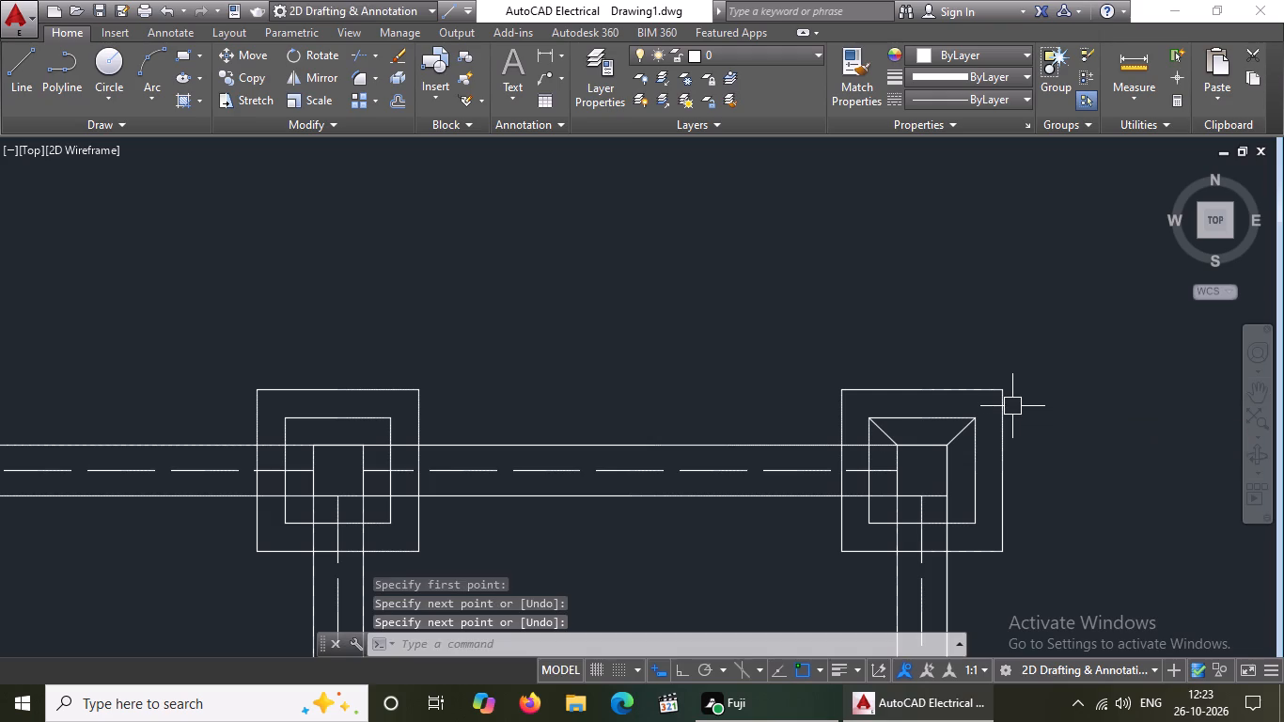
Draw diagonals joining the lower-left and lower-right corners of the inner outline and column square at the top row's fourth column.
key("l")
key("Return")
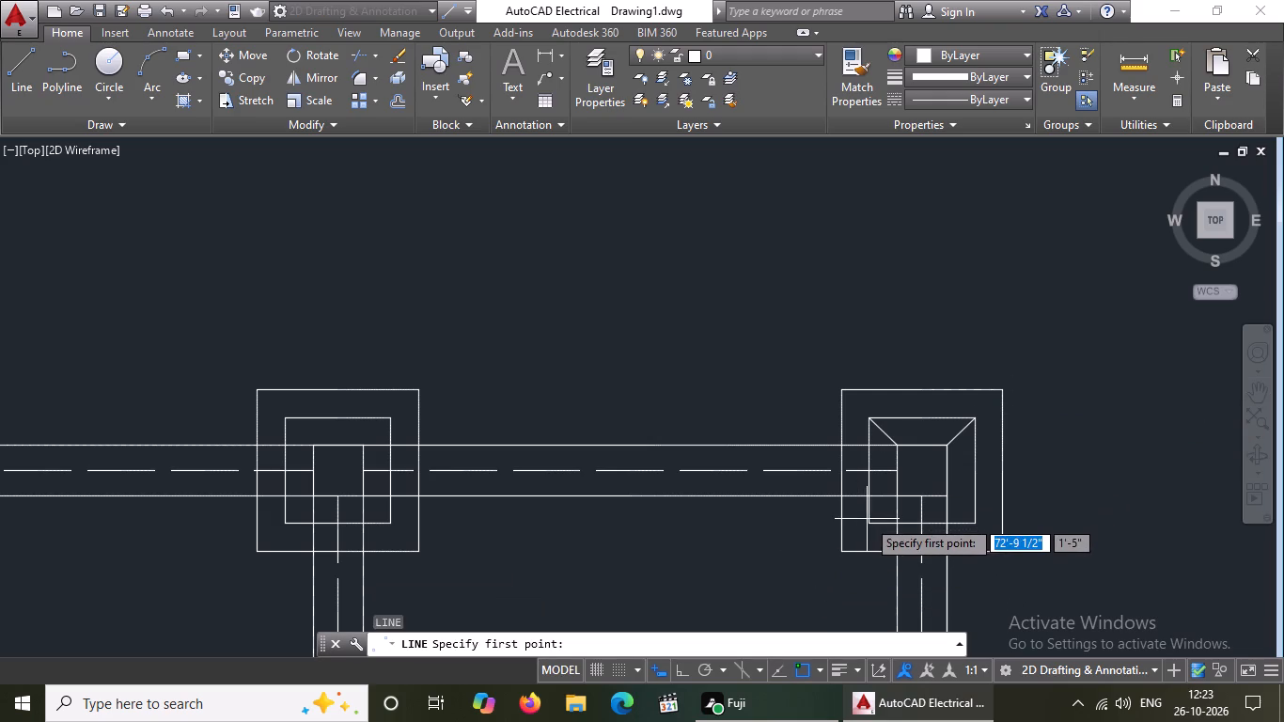
left_click(869, 521)
left_click_drag(900, 497, 906, 479)
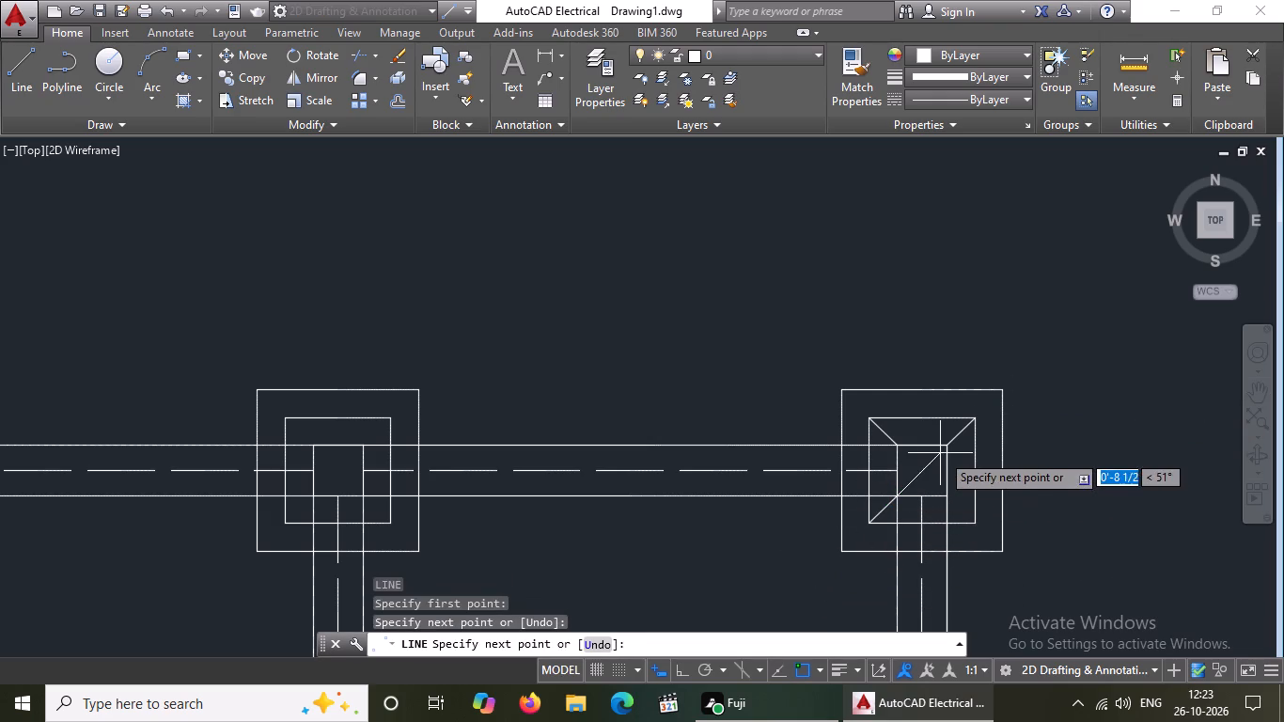
key("Return")
key("l")
key("Return")
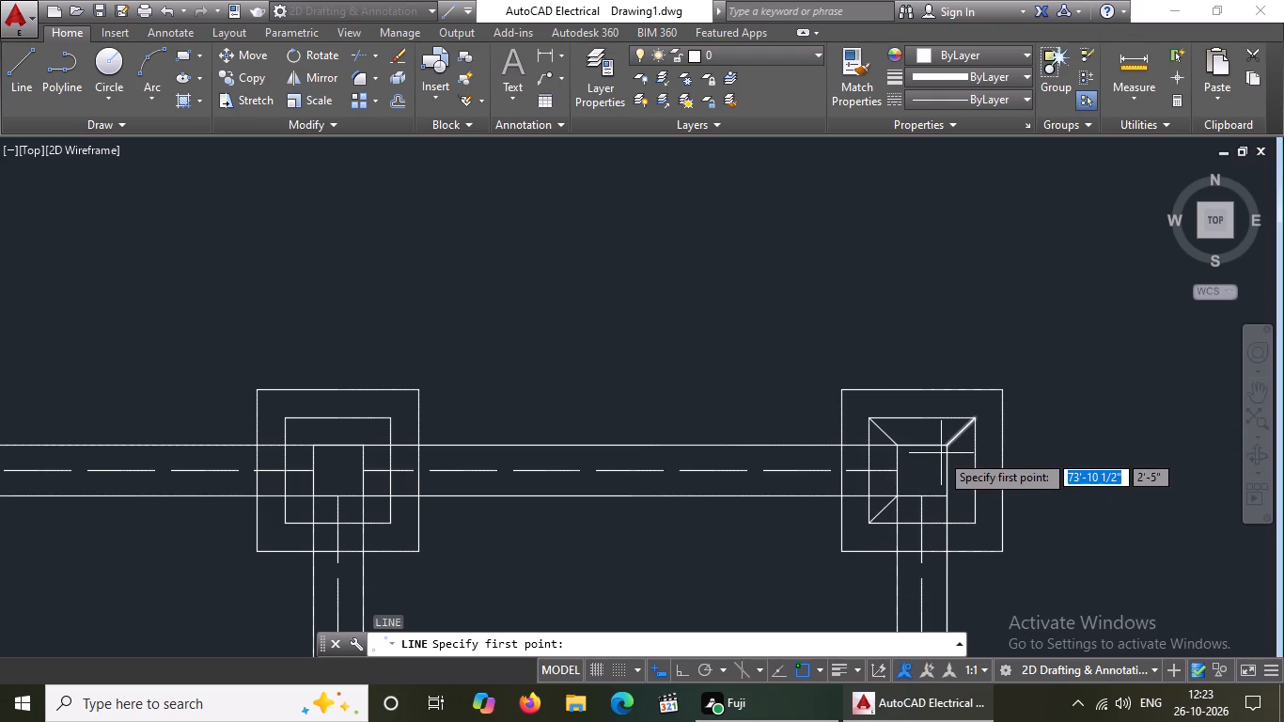
left_click(943, 494)
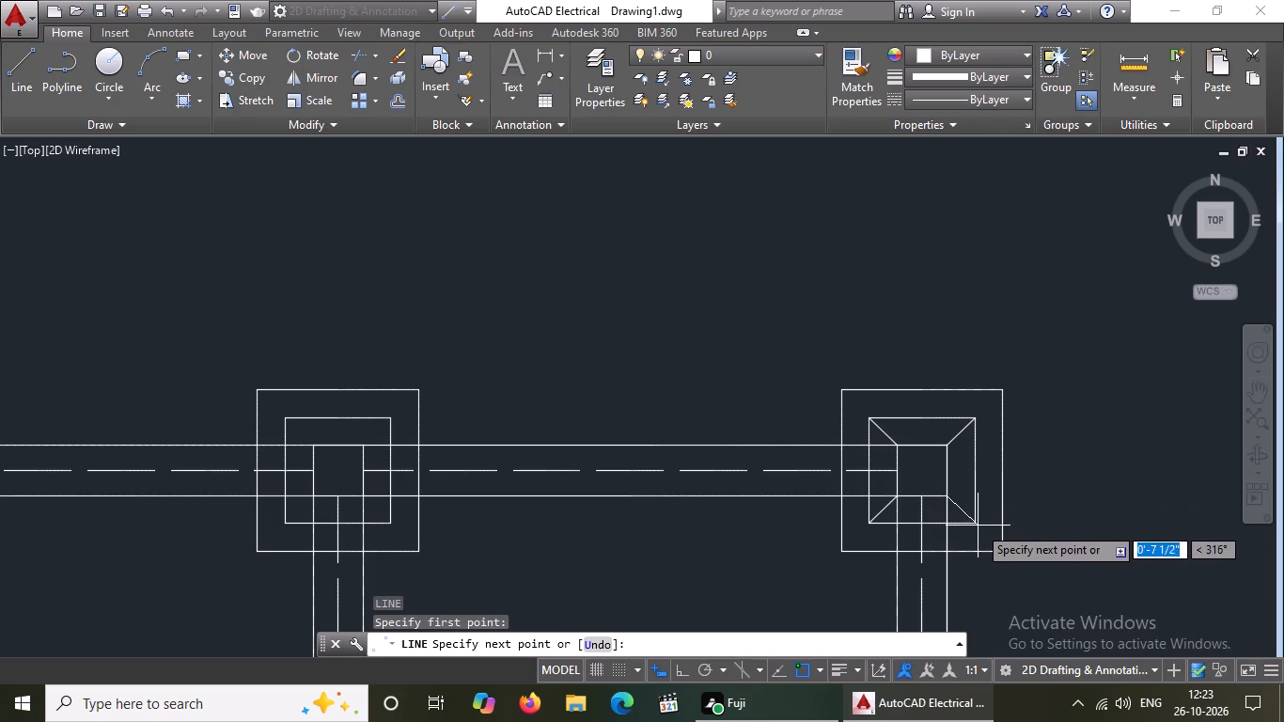
left_click_drag(976, 522, 996, 527)
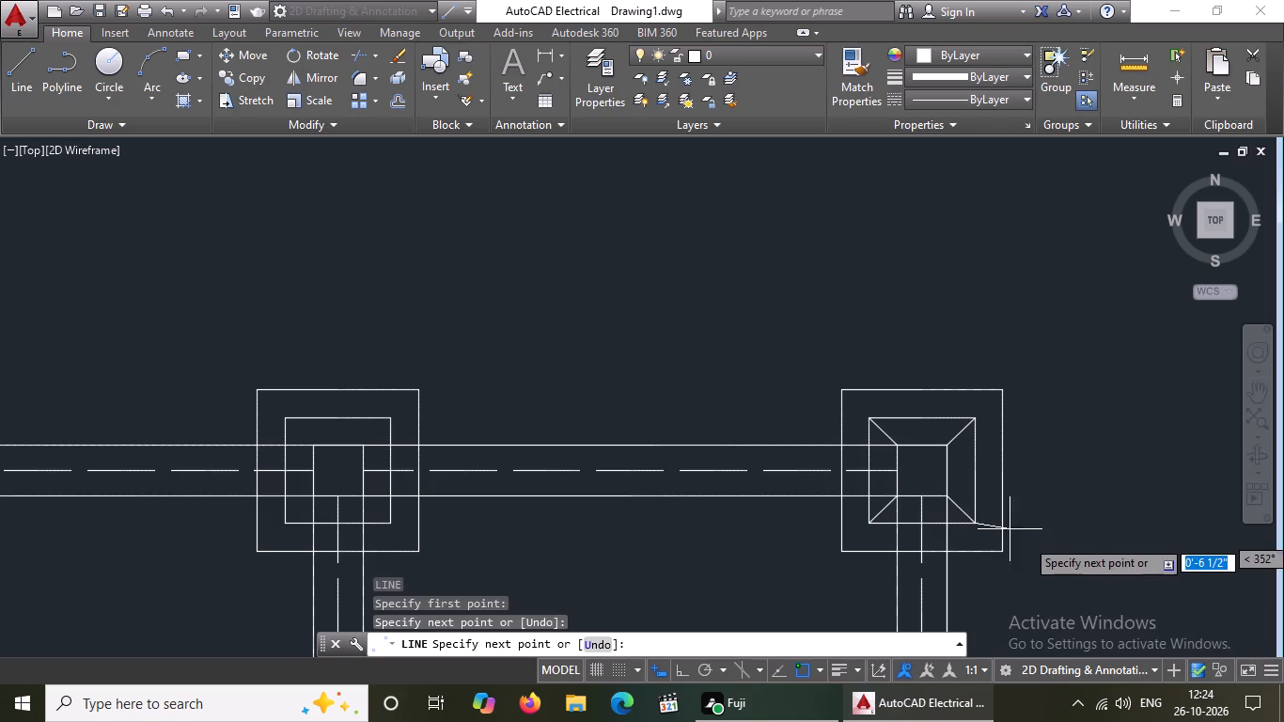
key("Return")
Draw diagonals joining the upper-right and upper-left corners of the column square and inner outline at the top row's third column.
key("l")
key("Return")
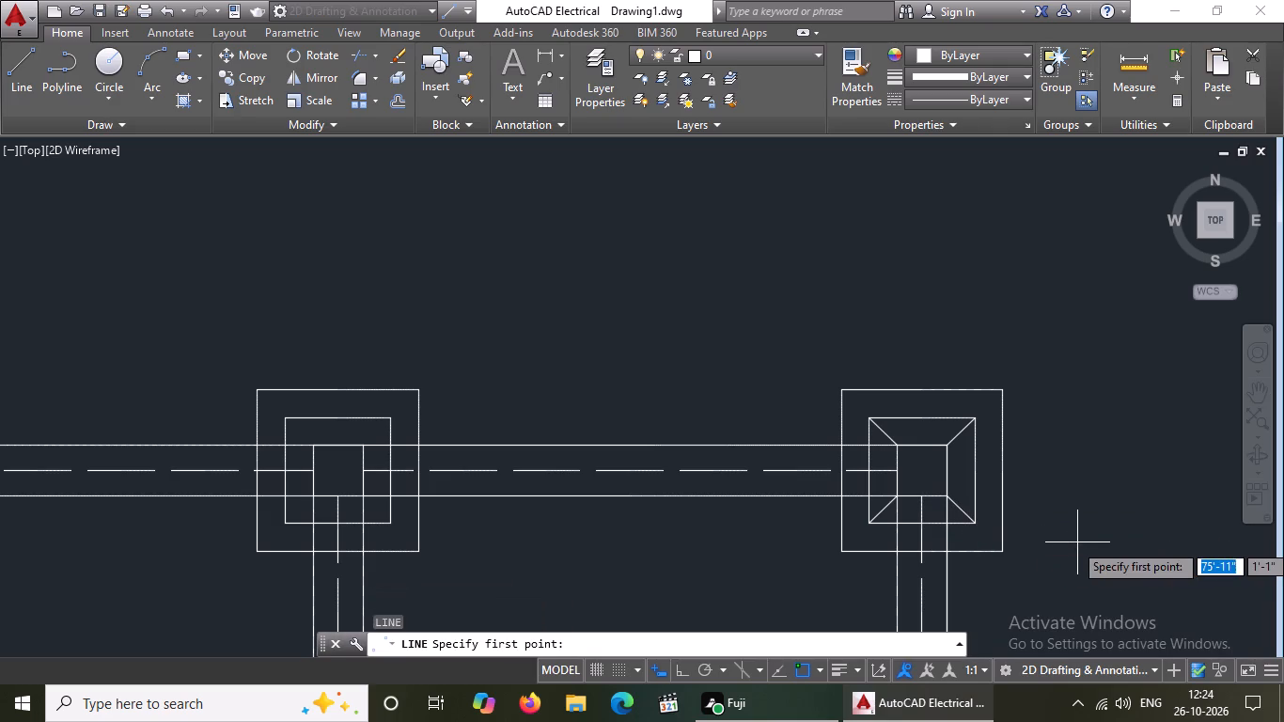
left_click(358, 447)
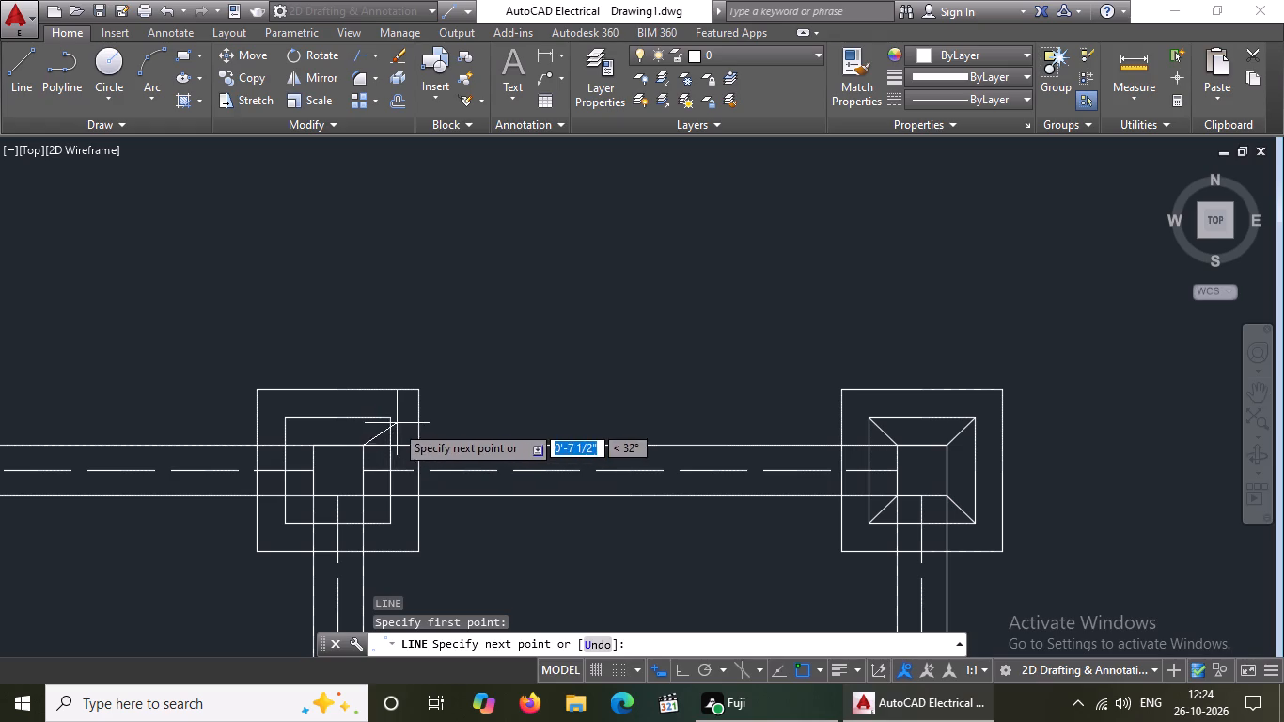
left_click(391, 421)
key("Return")
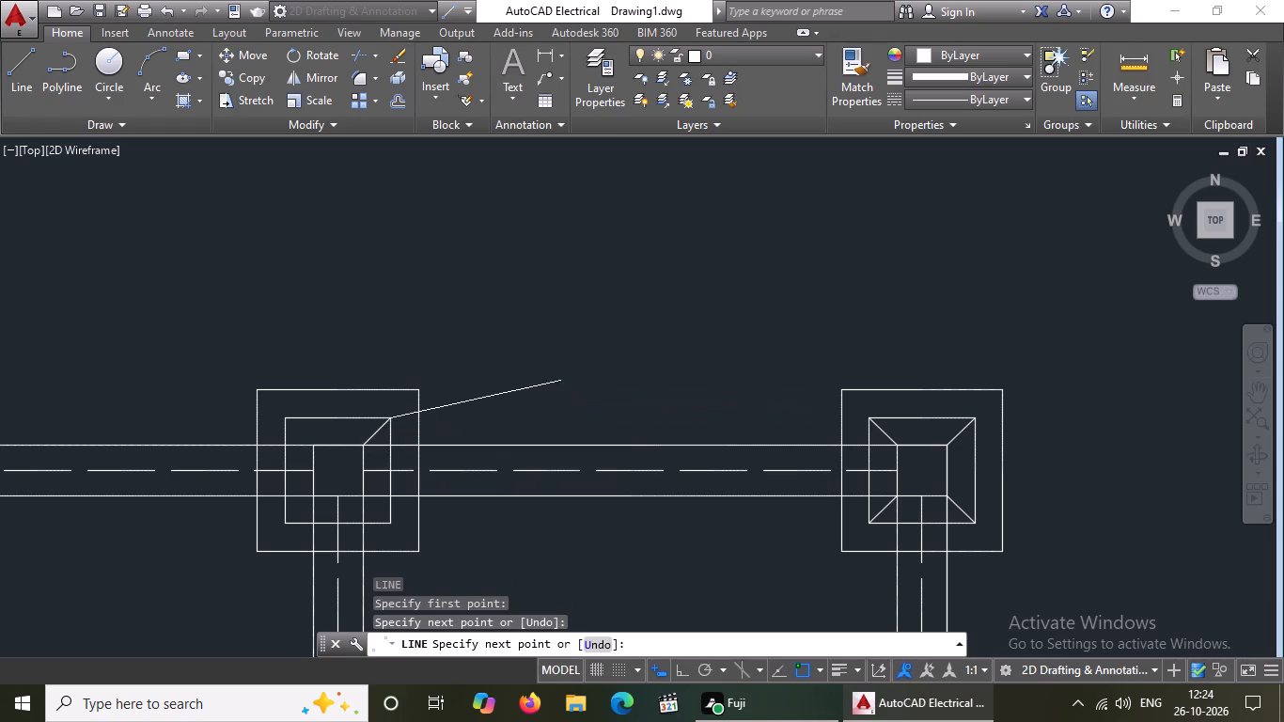
key("l")
key("Return")
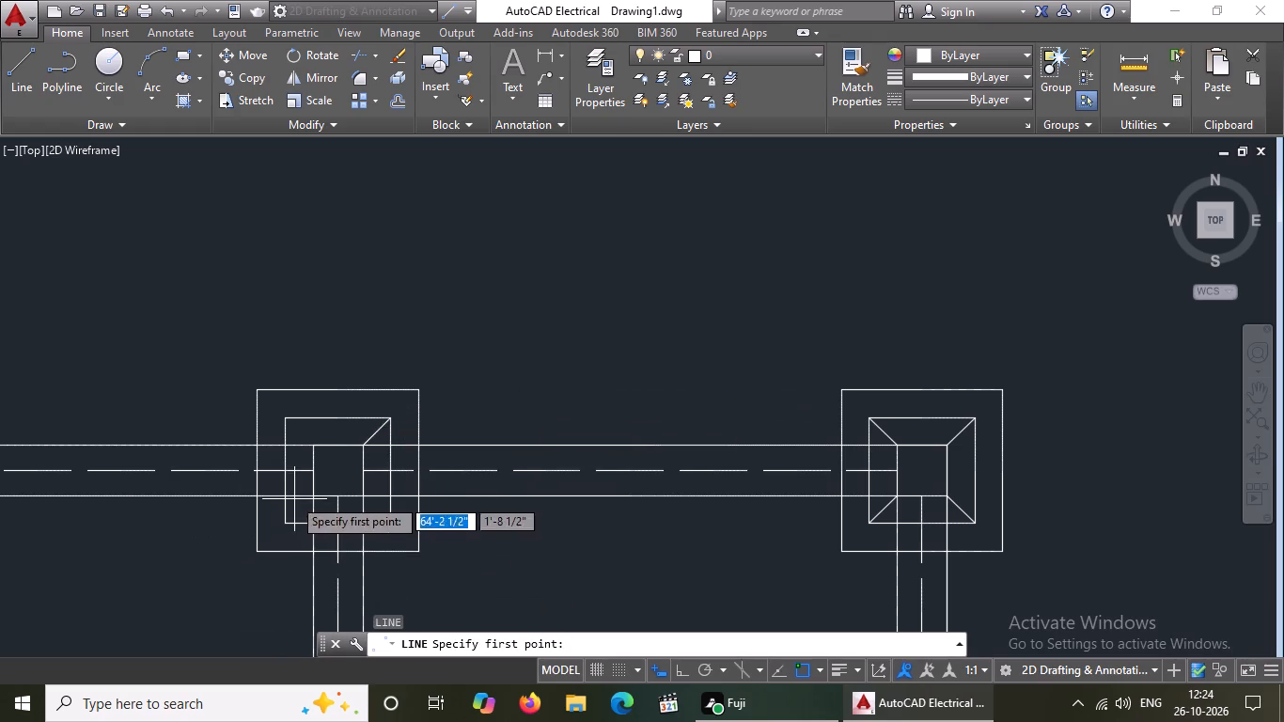
scroll(273, 429, "up", 3)
left_click(321, 388)
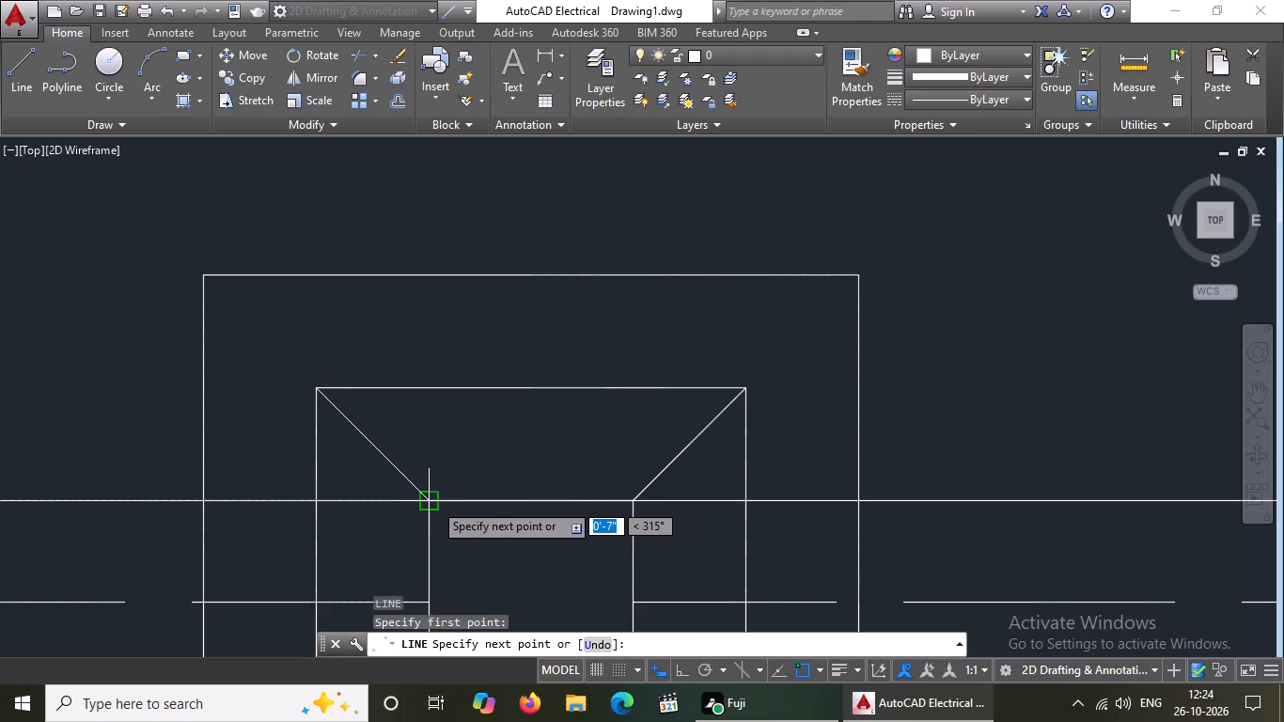
left_click_drag(434, 502, 525, 541)
key("Return")
Draw diagonals joining the lower-left and lower-right corners of the inner outline and column square at the top row's third column.
scroll(662, 582, "down", 3)
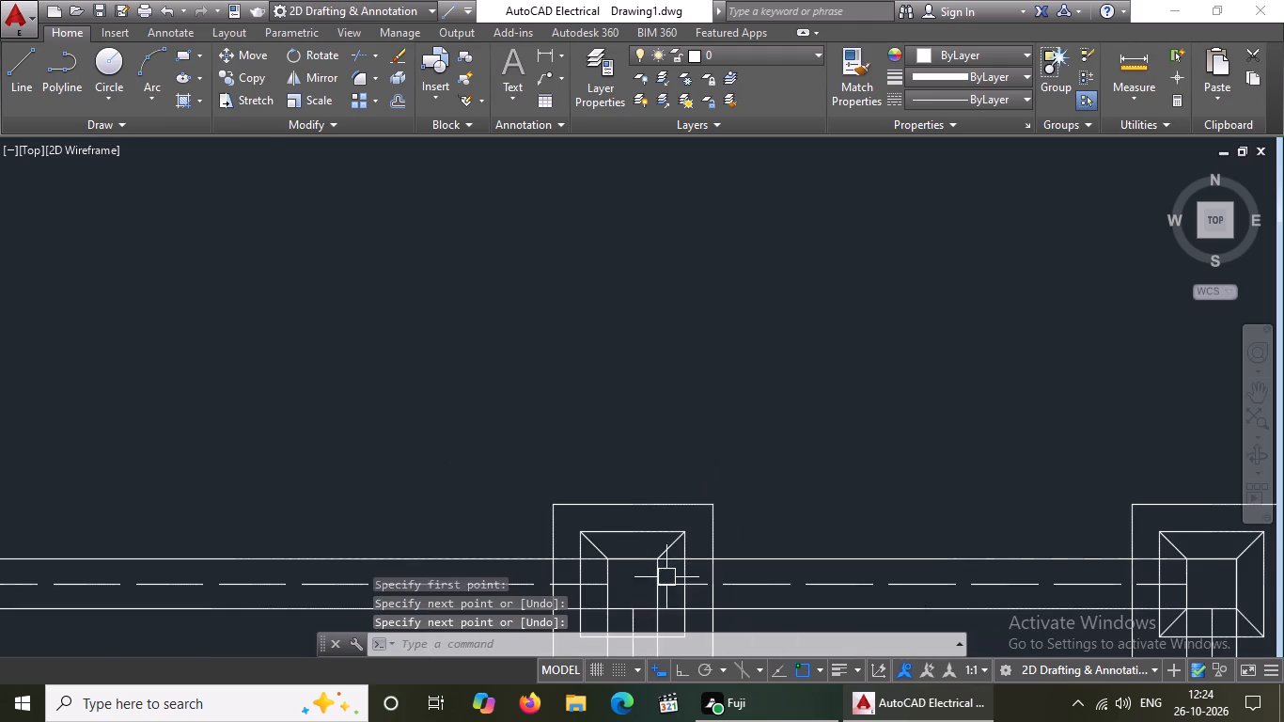
middle_click_drag(639, 572, 576, 442)
scroll(563, 498, "up", 2)
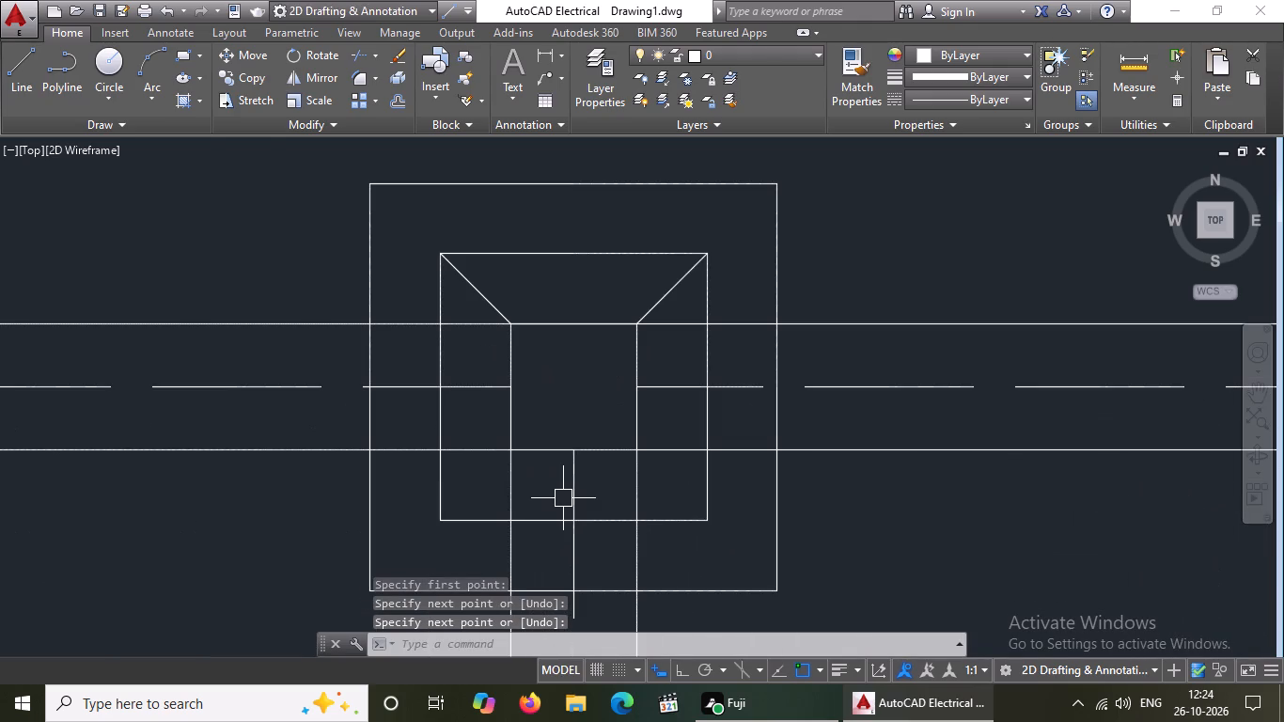
key("l")
key("Return")
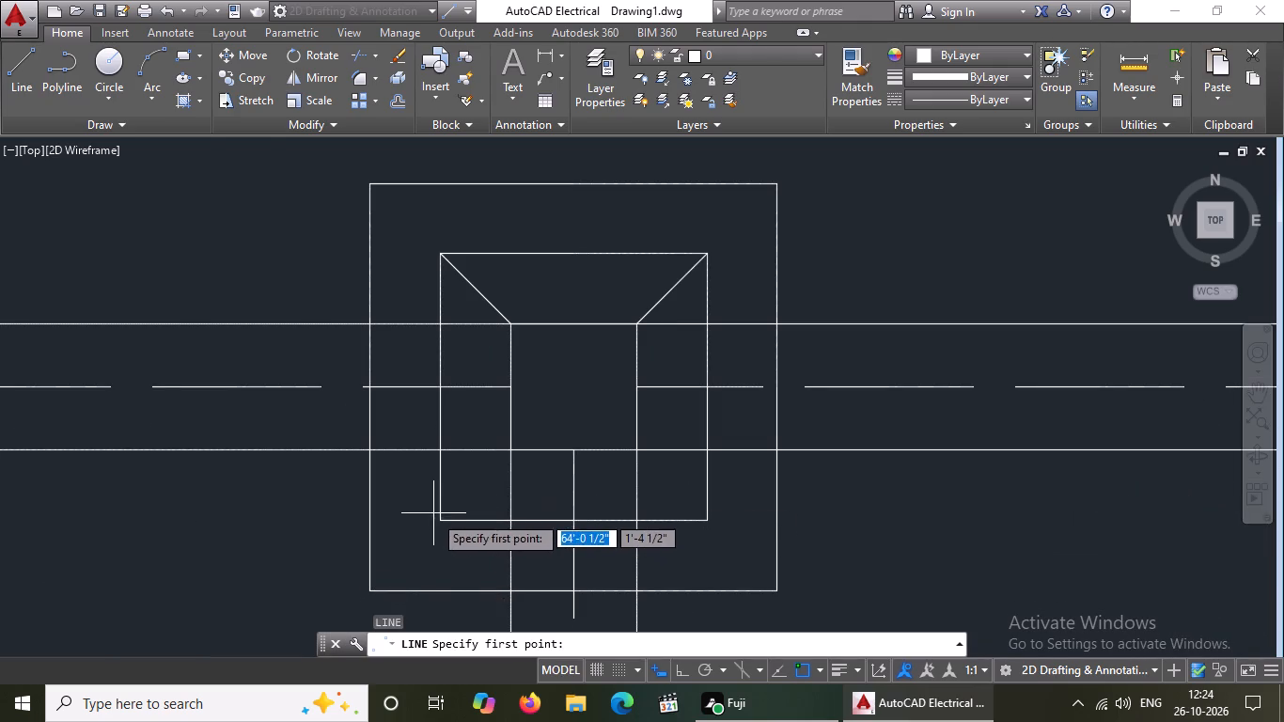
left_click_drag(440, 518, 446, 509)
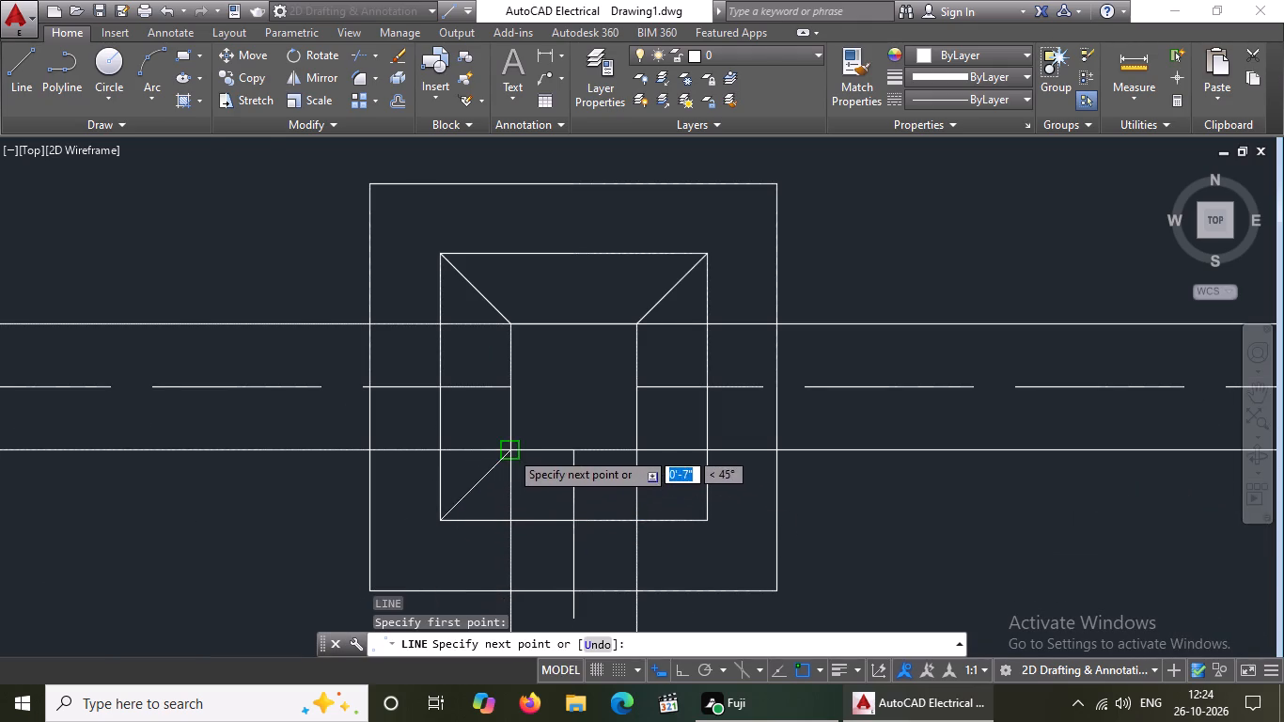
left_click_drag(509, 450, 517, 442)
key("Return")
key("l")
key("Return")
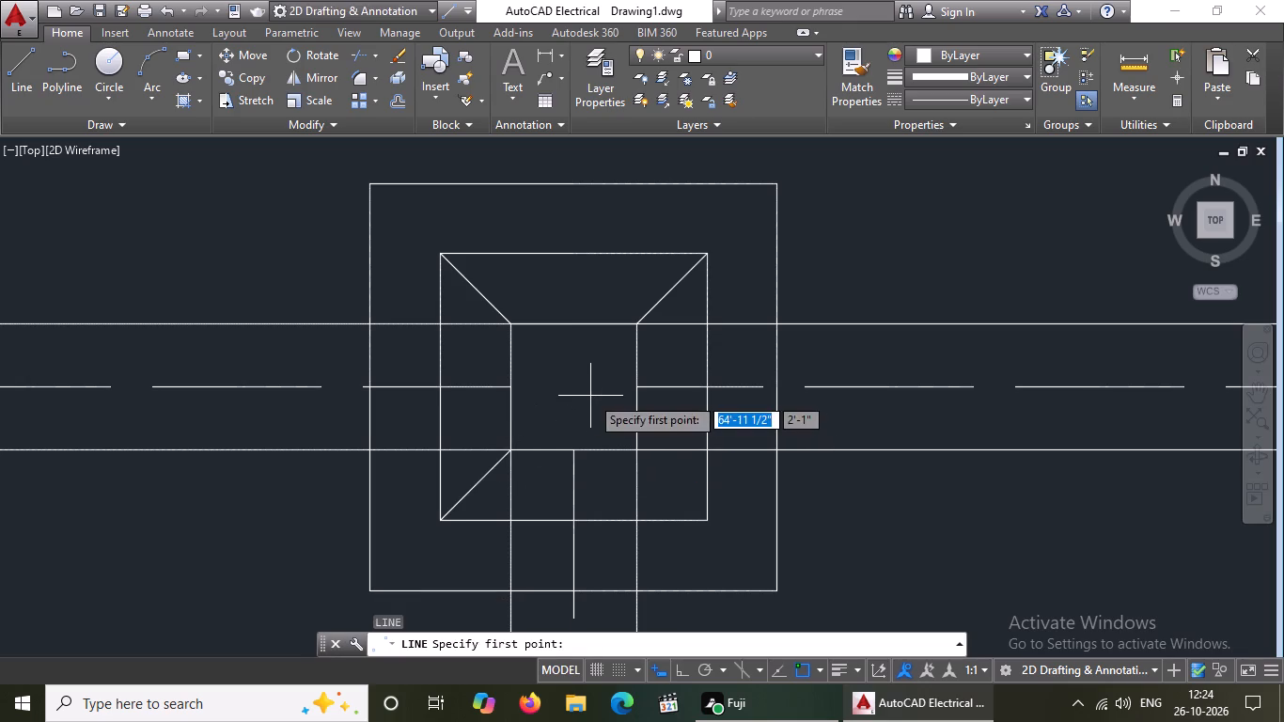
left_click(630, 447)
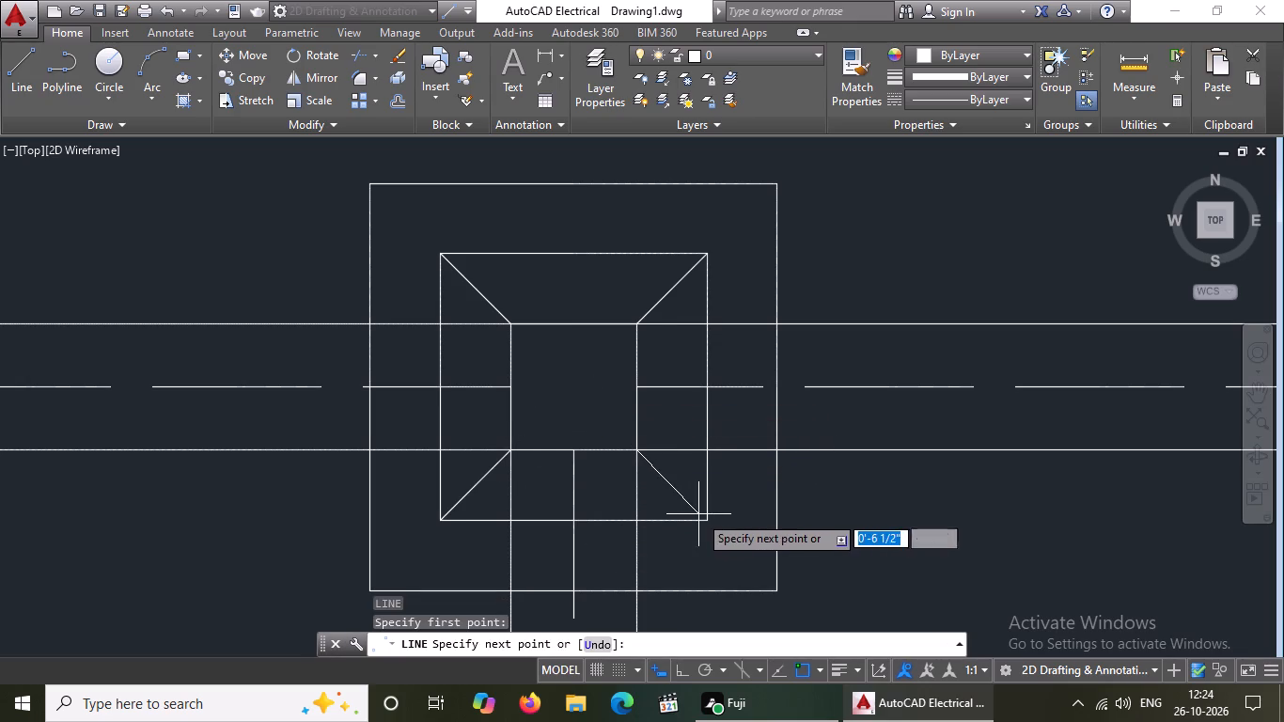
left_click_drag(702, 520, 717, 542)
key("Return")
Draw diagonals joining the upper-left and upper-right corners of the inner outline and column square at the top row's second column.
key("l")
key("Return")
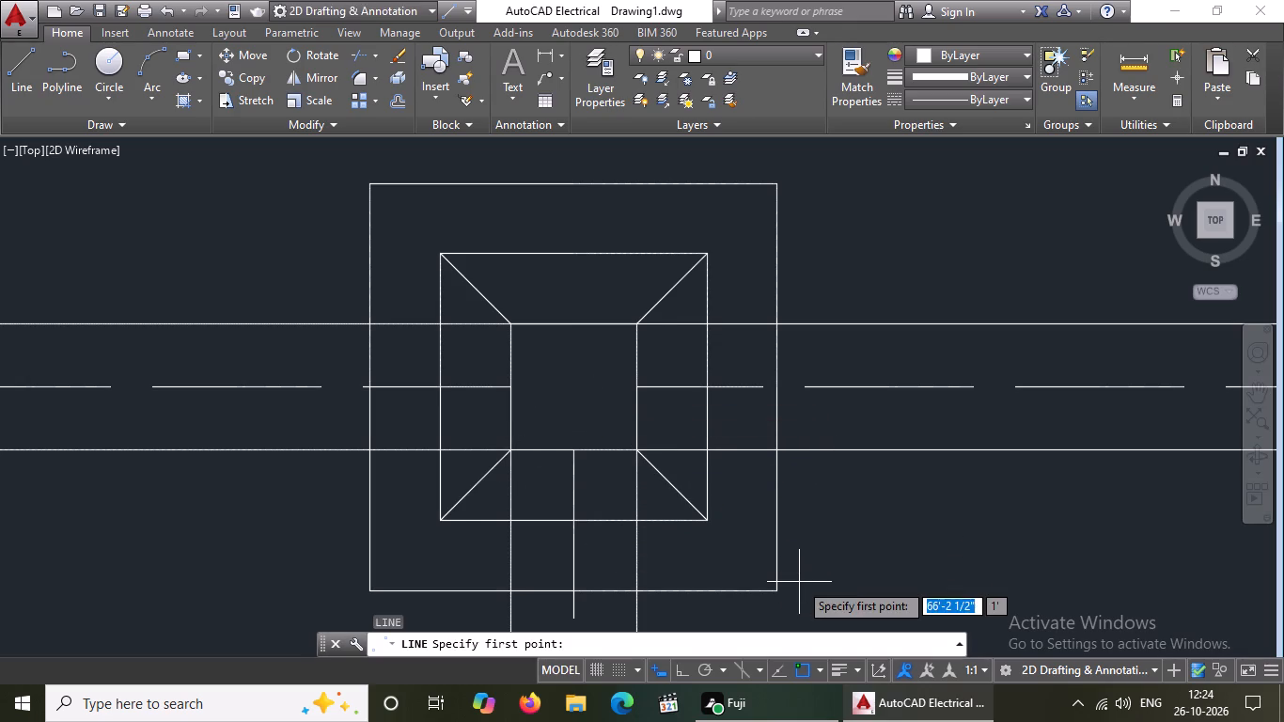
scroll(729, 531, "down", 4)
scroll(351, 516, "up", 3)
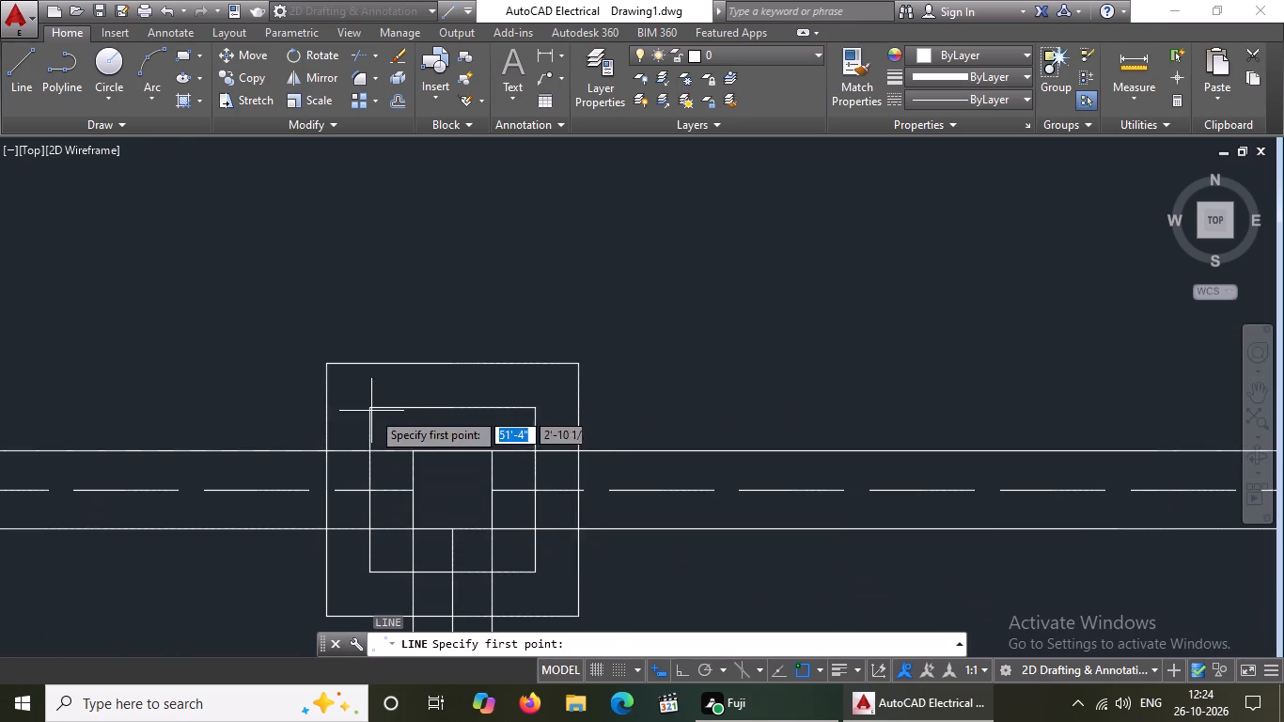
left_click(371, 403)
left_click_drag(411, 447, 428, 478)
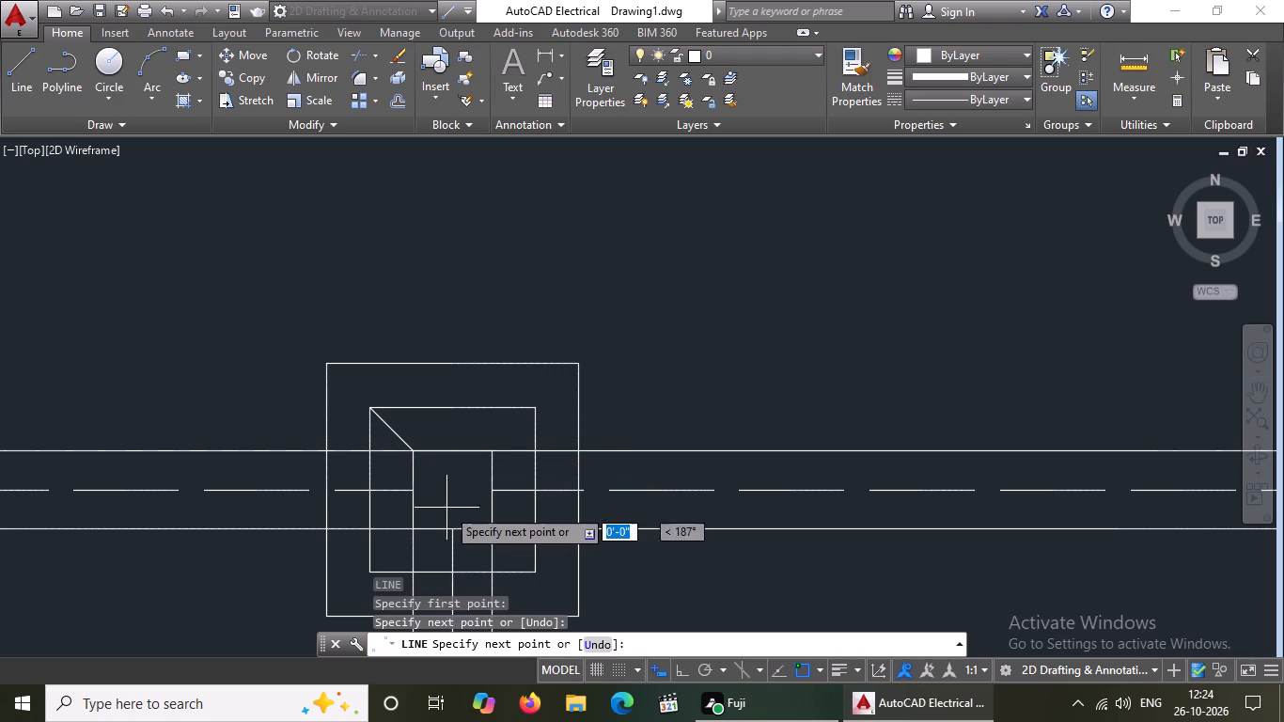
key("Return")
key("l")
key("Return")
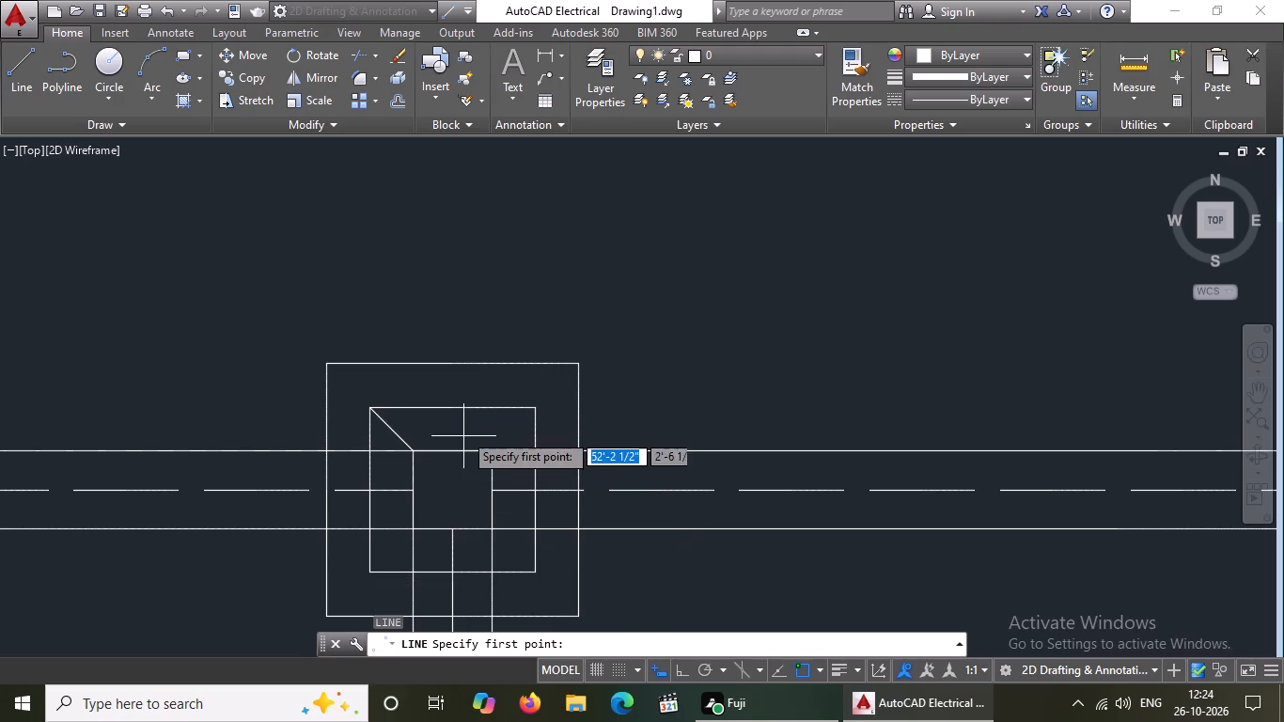
left_click_drag(491, 454, 499, 448)
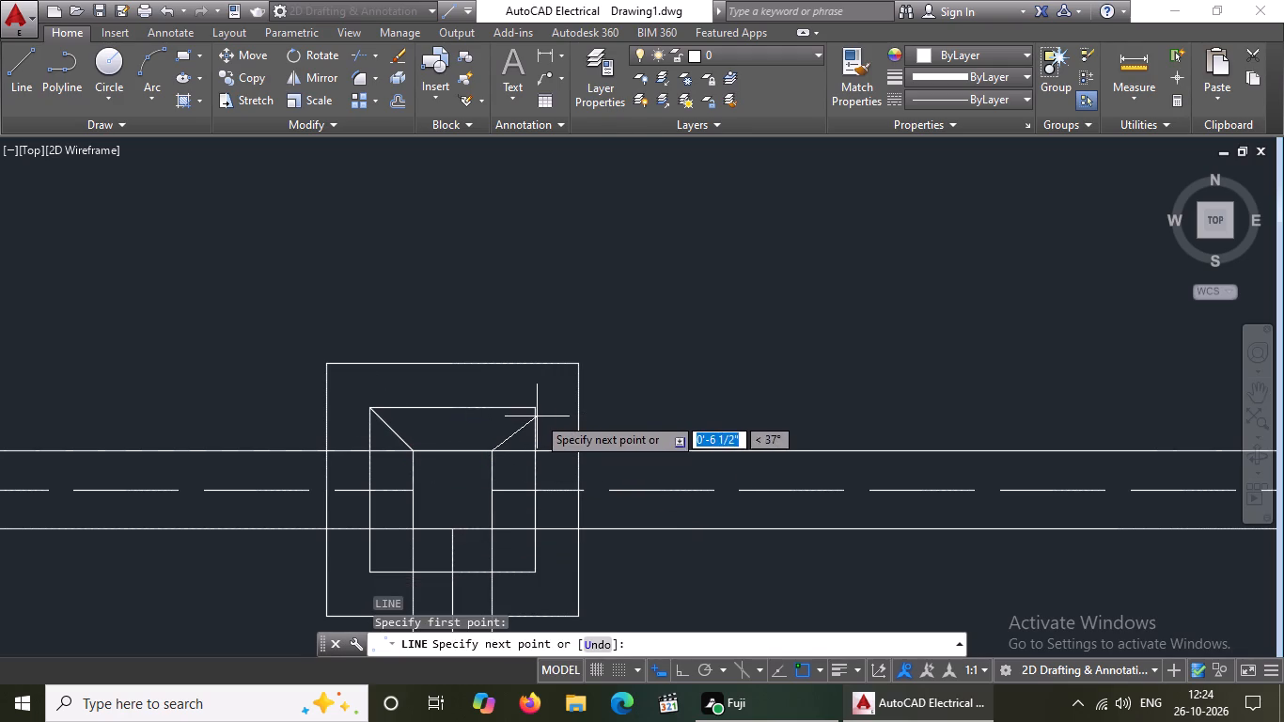
left_click(534, 407)
key("Return")
Draw diagonals joining the lower-left and lower-right corners of the inner outline and column square at the top row's second column.
key("l")
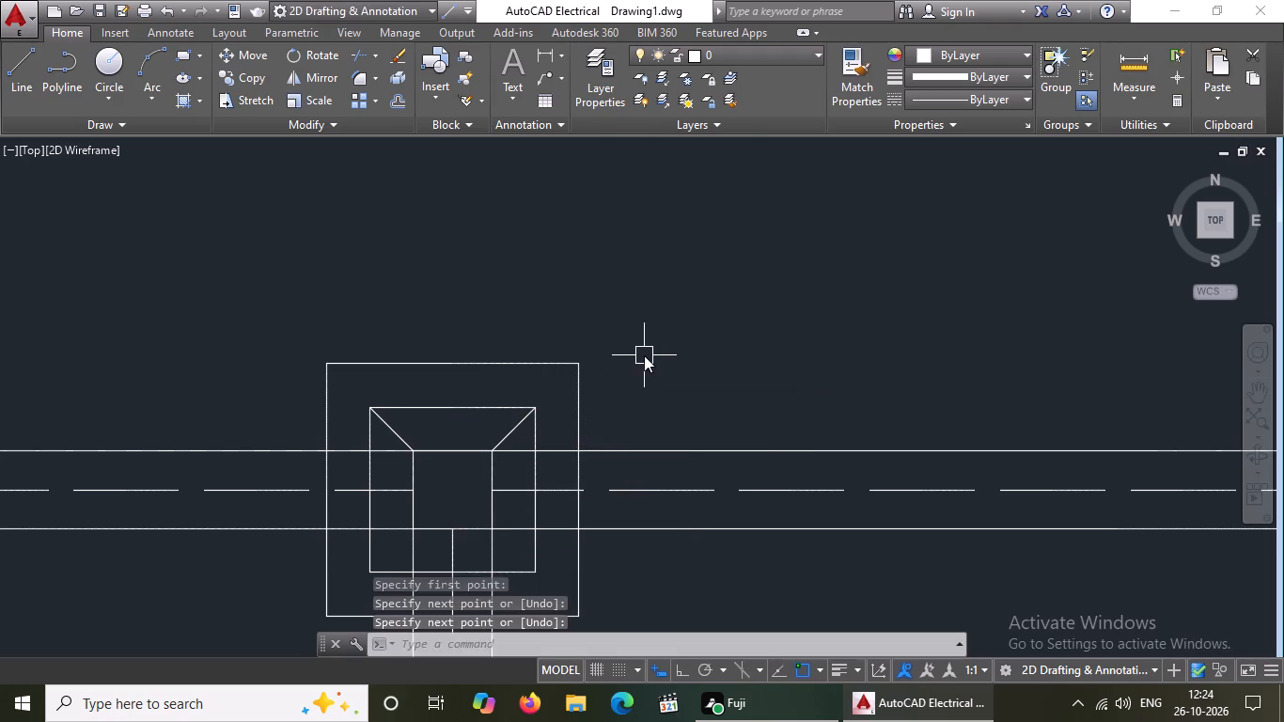
key("Return")
left_click_drag(368, 570, 375, 559)
left_click_drag(414, 527, 425, 514)
key("Return")
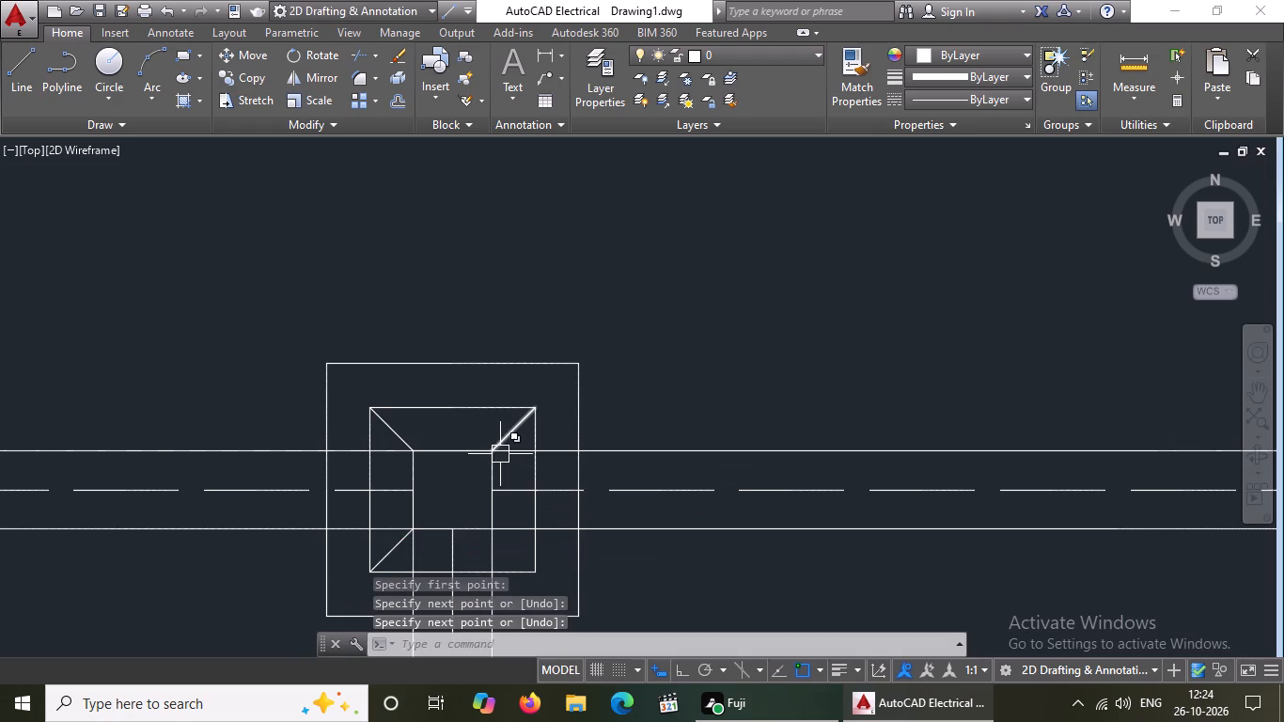
key("l")
key("Return")
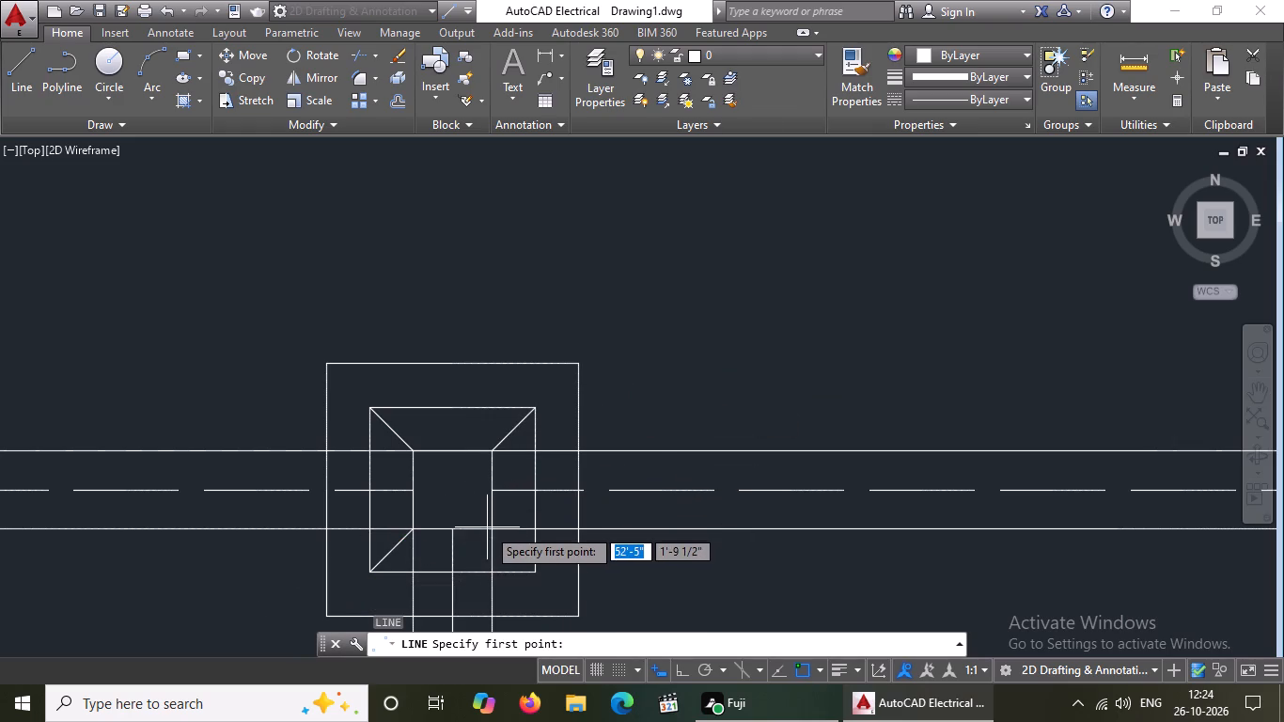
left_click_drag(490, 529, 518, 545)
left_click(536, 572)
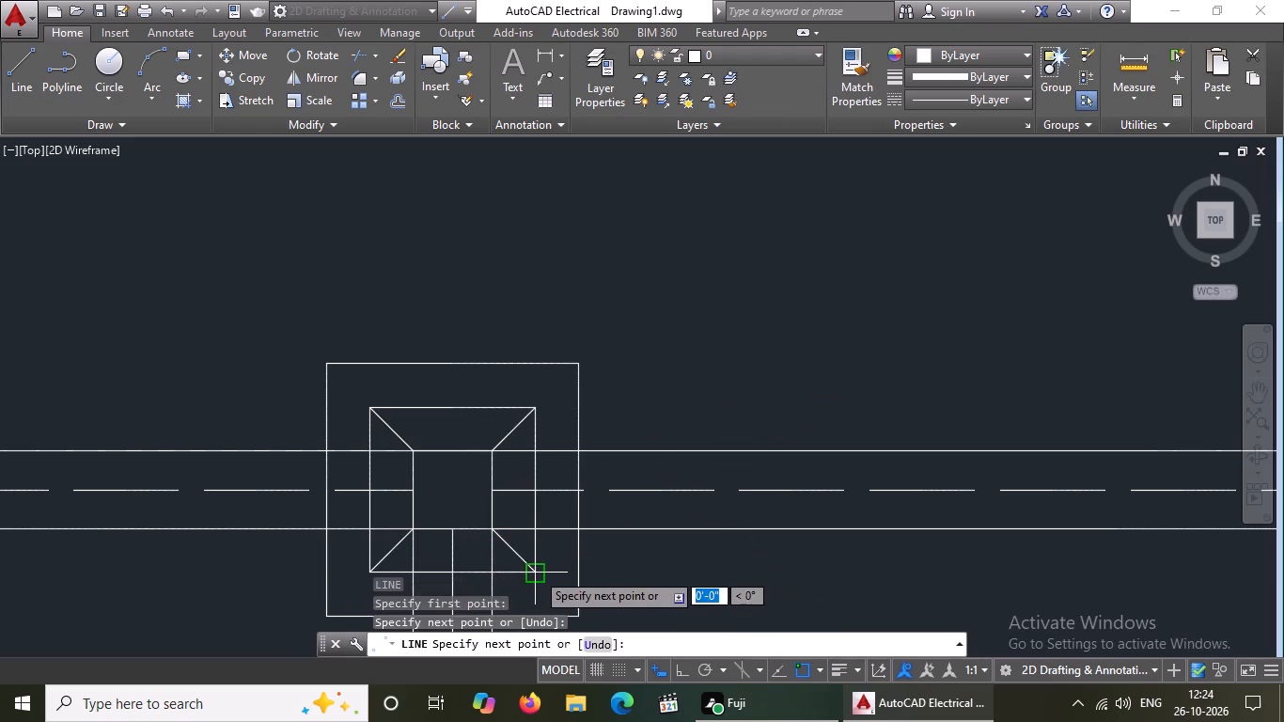
scroll(536, 565, "down", 3)
key("Return")
Draw diagonals joining the upper-left and upper-right corners of the inner outline and column square at the top row's first, leftmost column.
key("l")
key("Return")
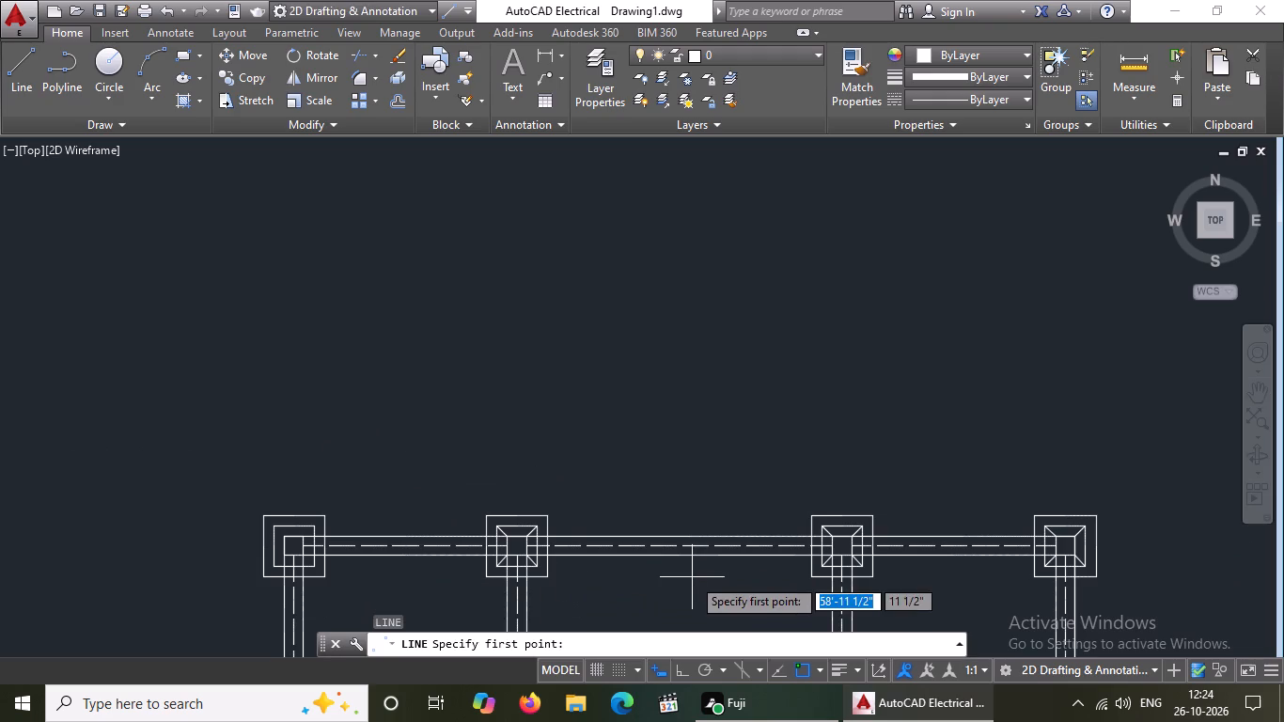
scroll(570, 545, "down", 2)
scroll(495, 589, "up", 2)
scroll(379, 509, "up", 2)
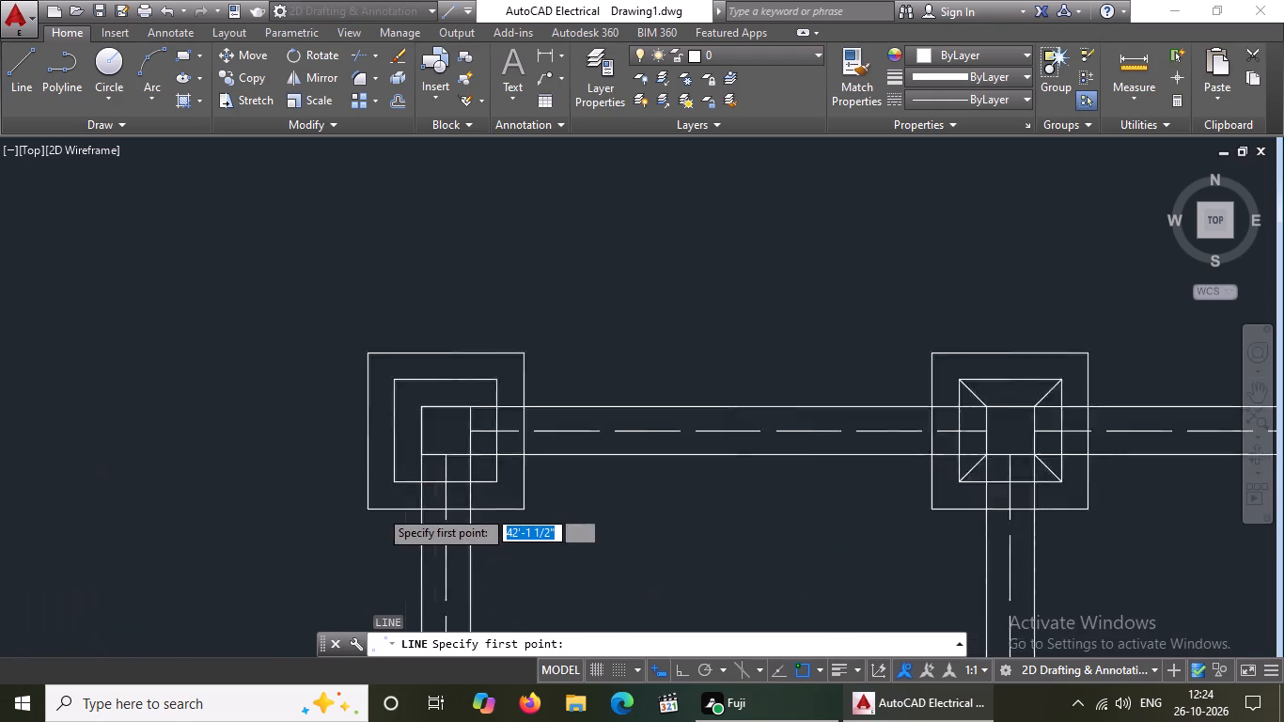
scroll(379, 509, "up", 1)
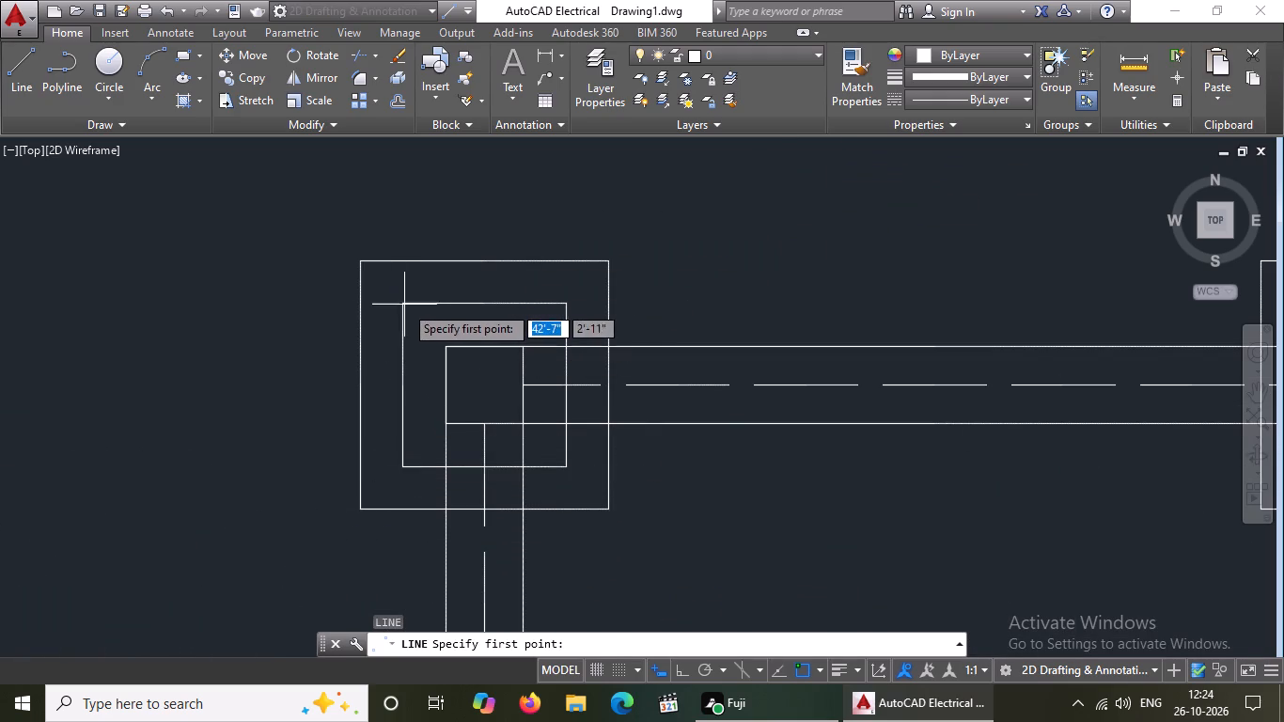
left_click(400, 301)
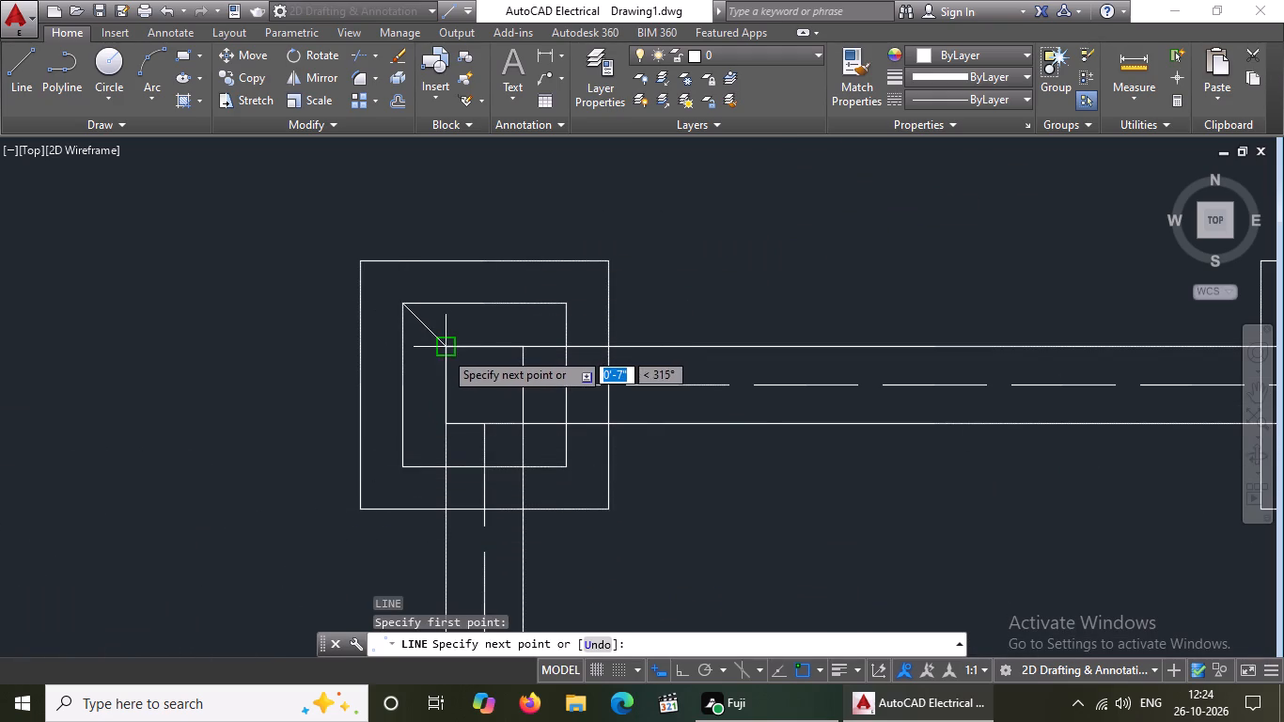
left_click_drag(444, 351, 476, 374)
key("Return")
key("l")
key("Return")
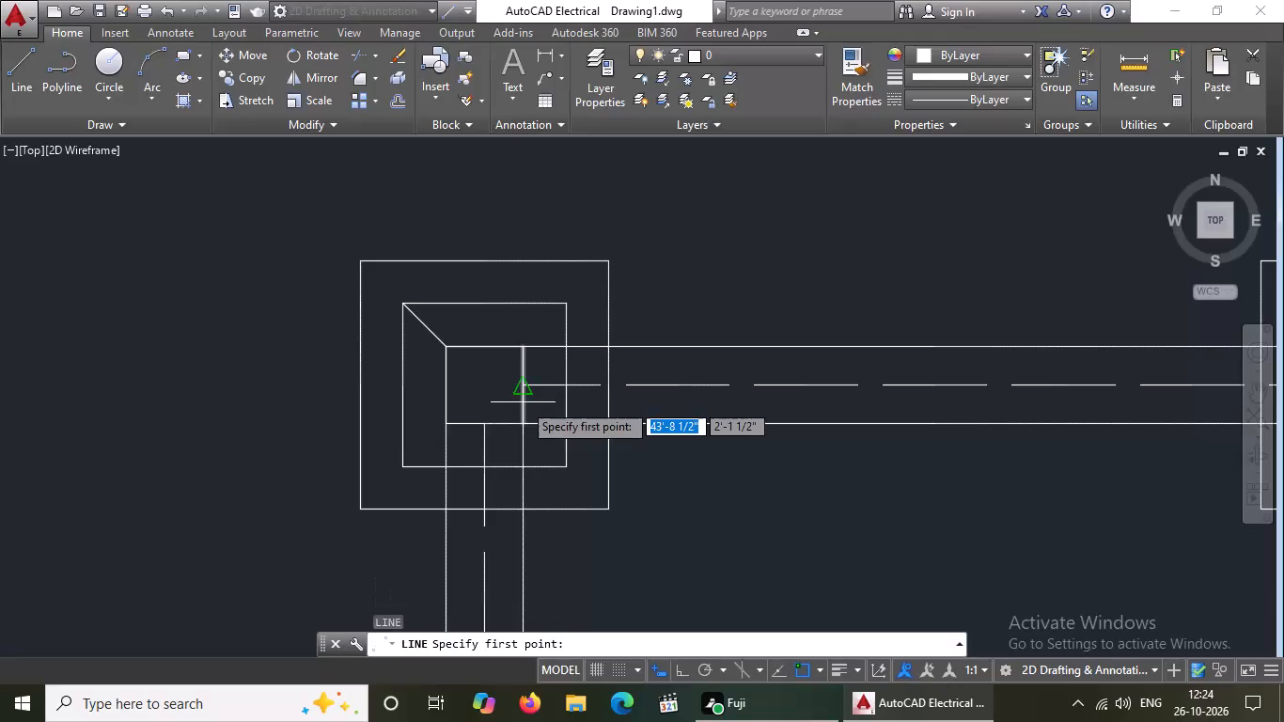
left_click(522, 346)
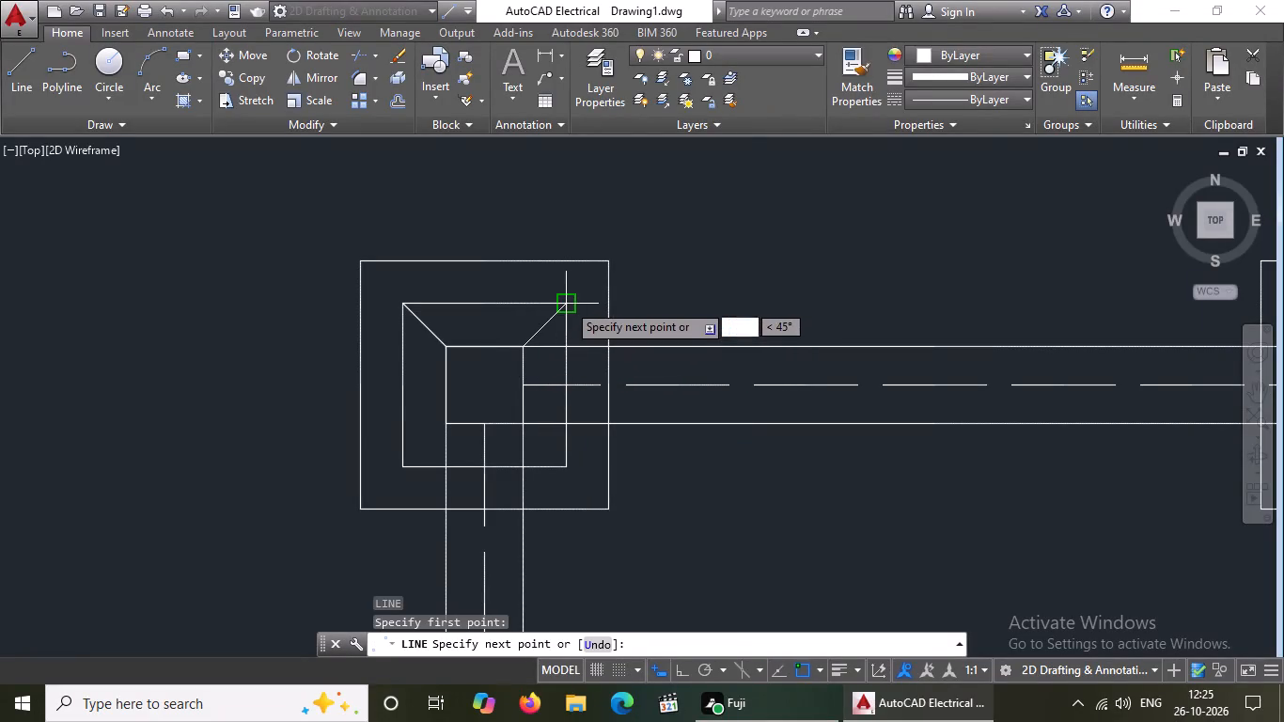
left_click_drag(567, 303, 594, 290)
key("Return")
Draw diagonals joining the lower-left and lower-right corners of the inner outline and column square at the top row's first column.
key("l")
key("Return")
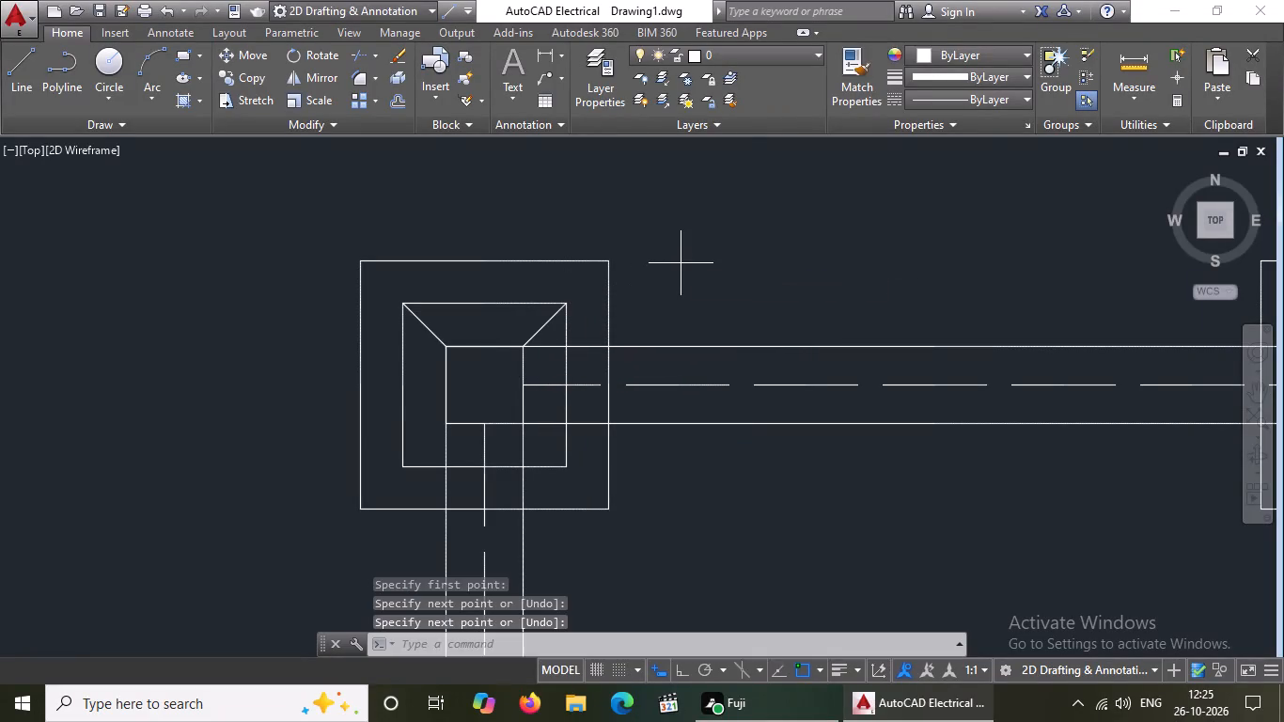
left_click_drag(406, 469, 405, 465)
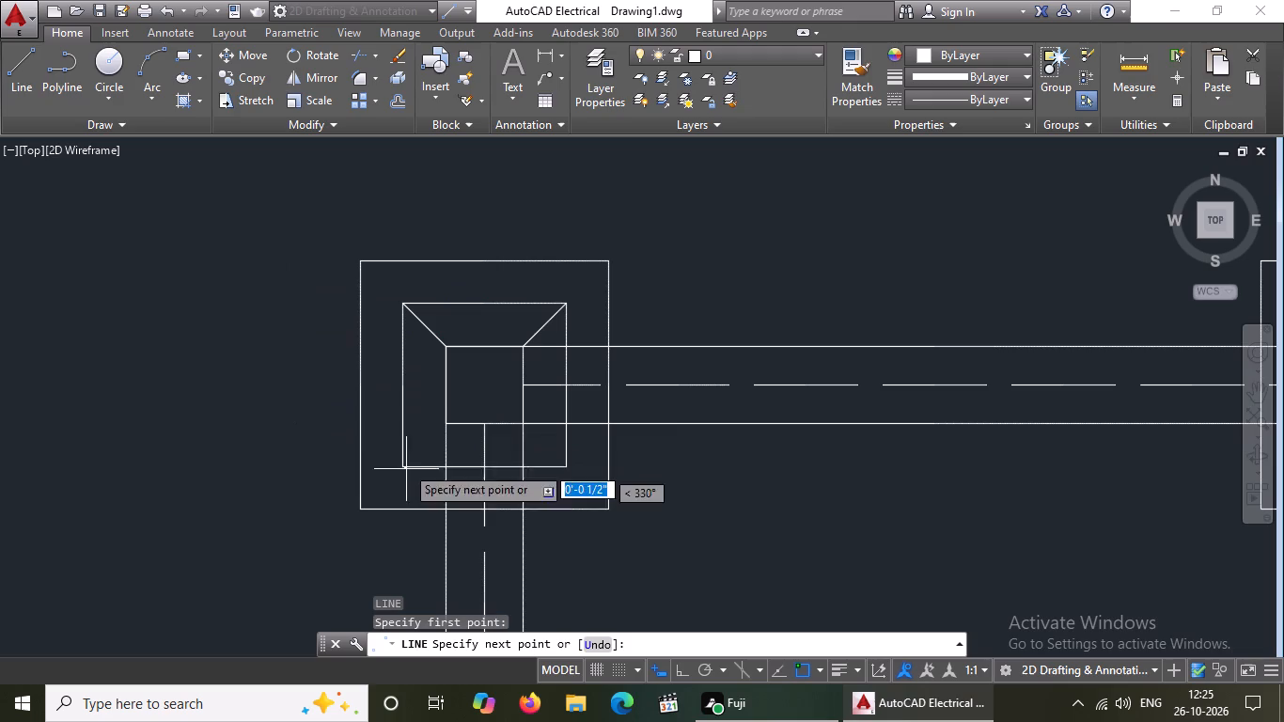
left_click_drag(405, 465, 421, 437)
left_click(446, 426)
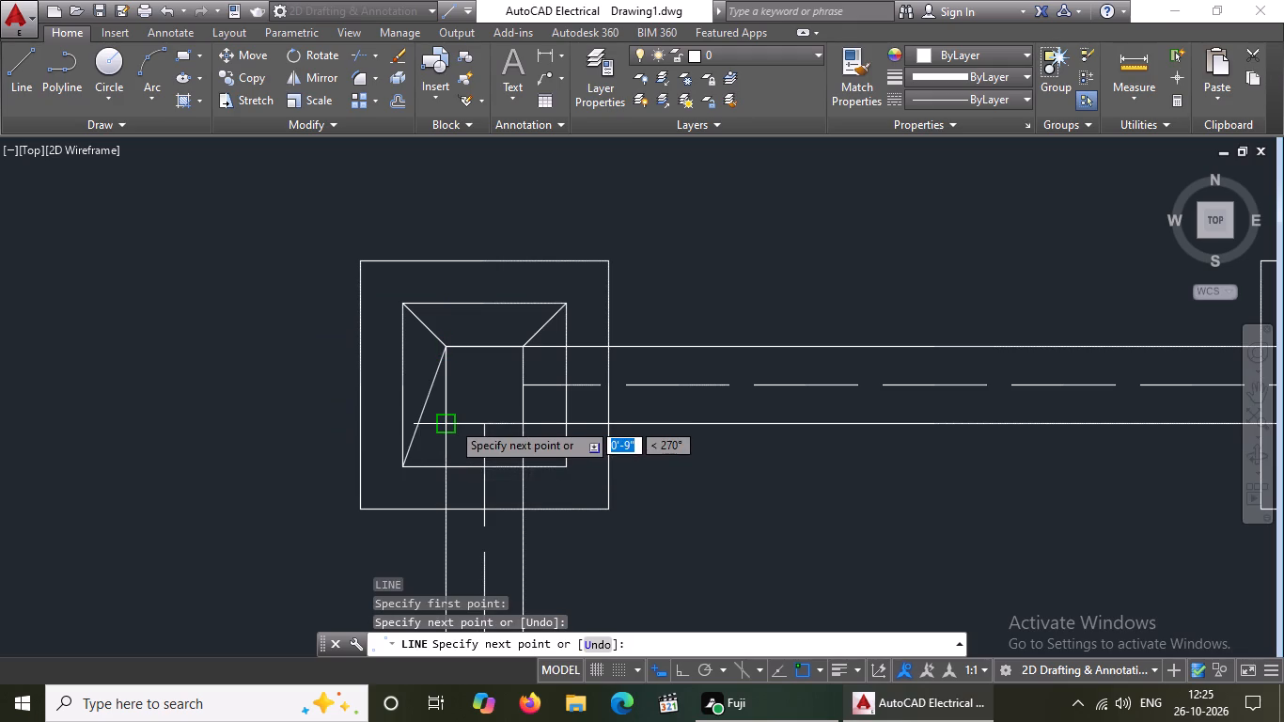
key("ctrl+z")
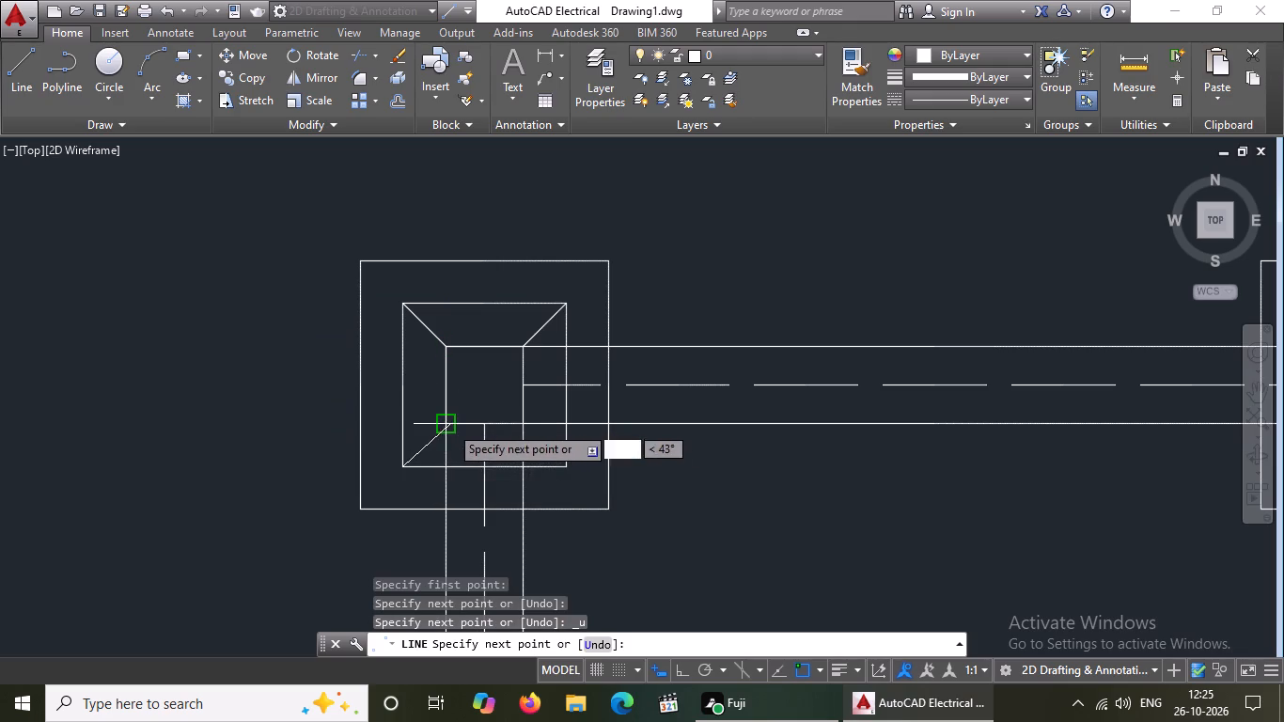
left_click_drag(449, 425, 495, 404)
key("Return")
key("l")
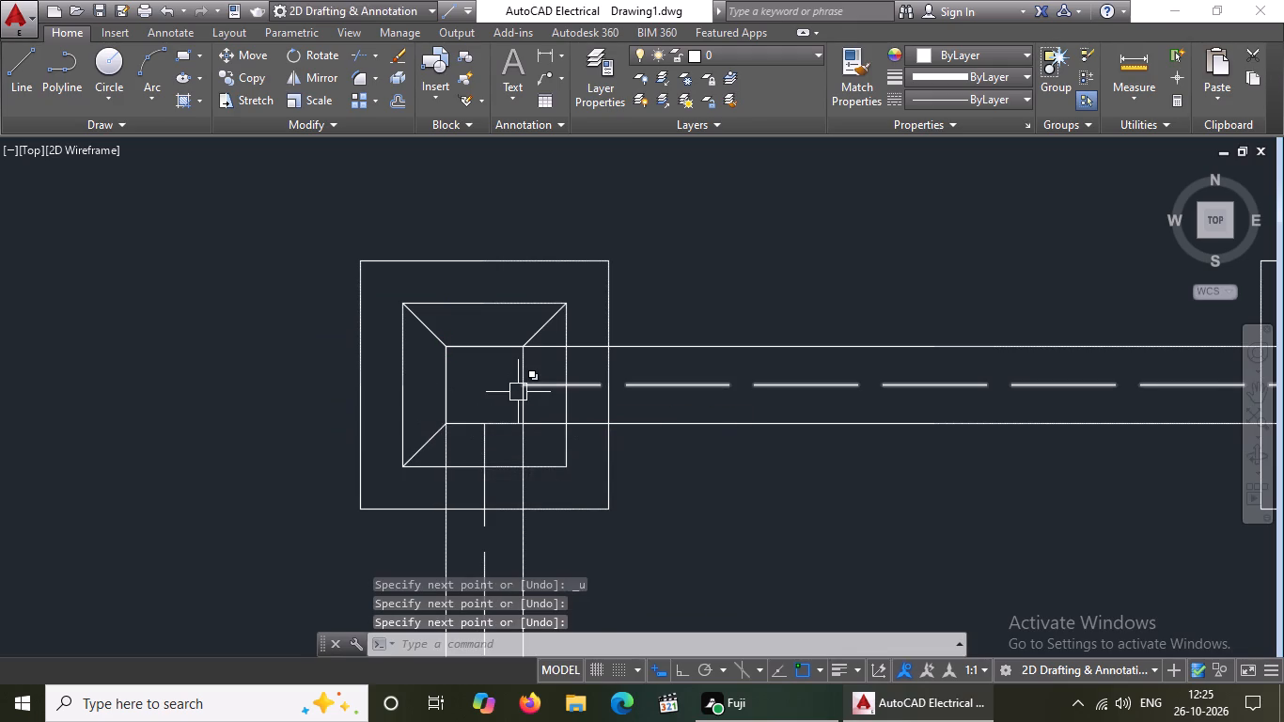
key("Return")
left_click(520, 427)
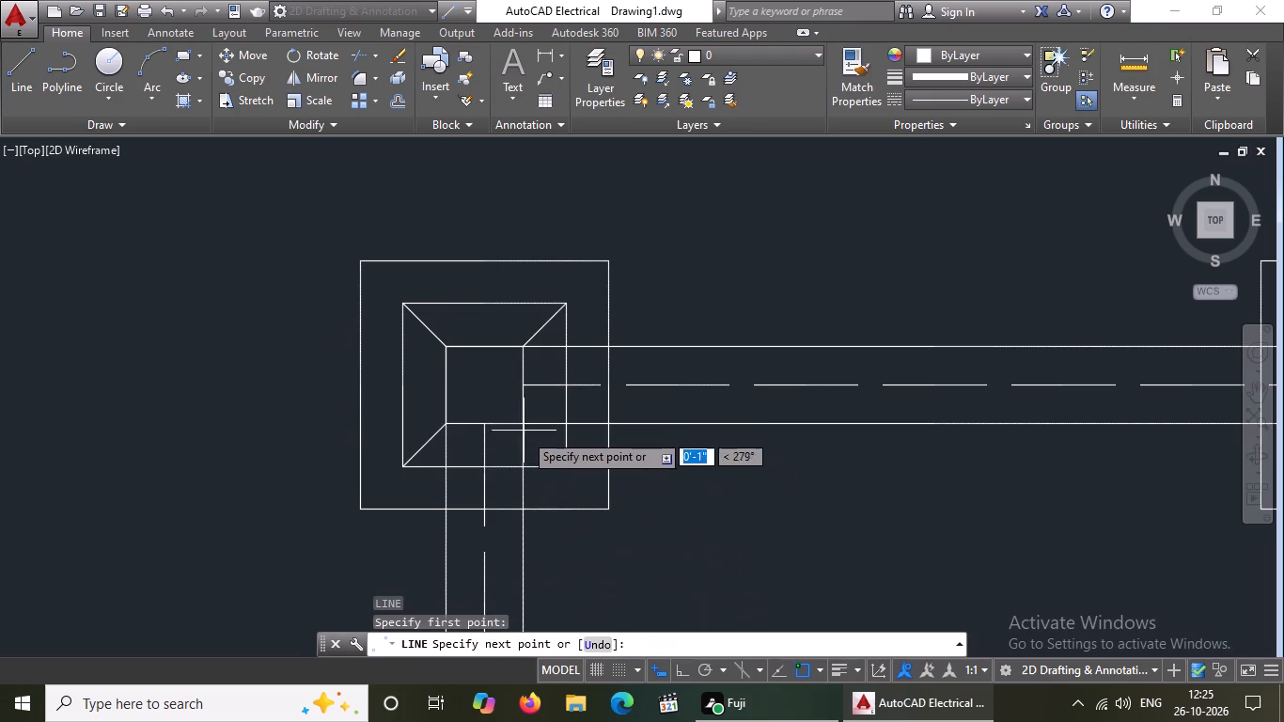
left_click(559, 463)
key("Return")
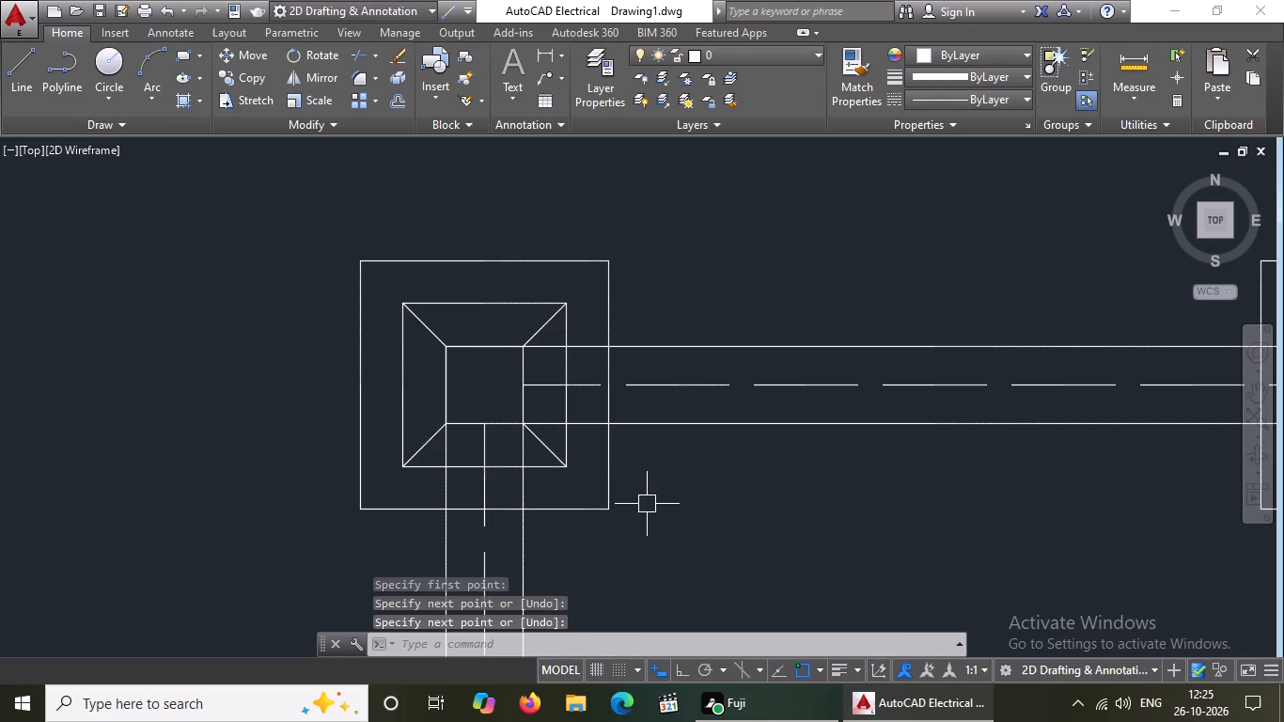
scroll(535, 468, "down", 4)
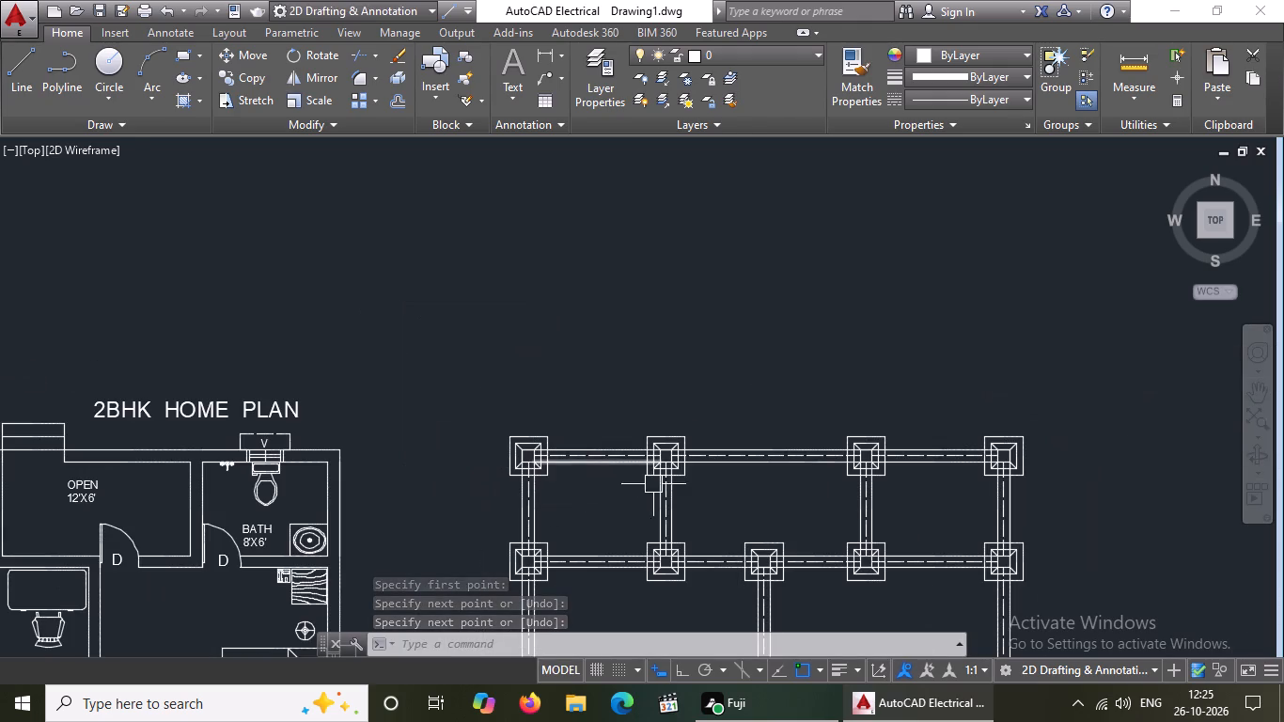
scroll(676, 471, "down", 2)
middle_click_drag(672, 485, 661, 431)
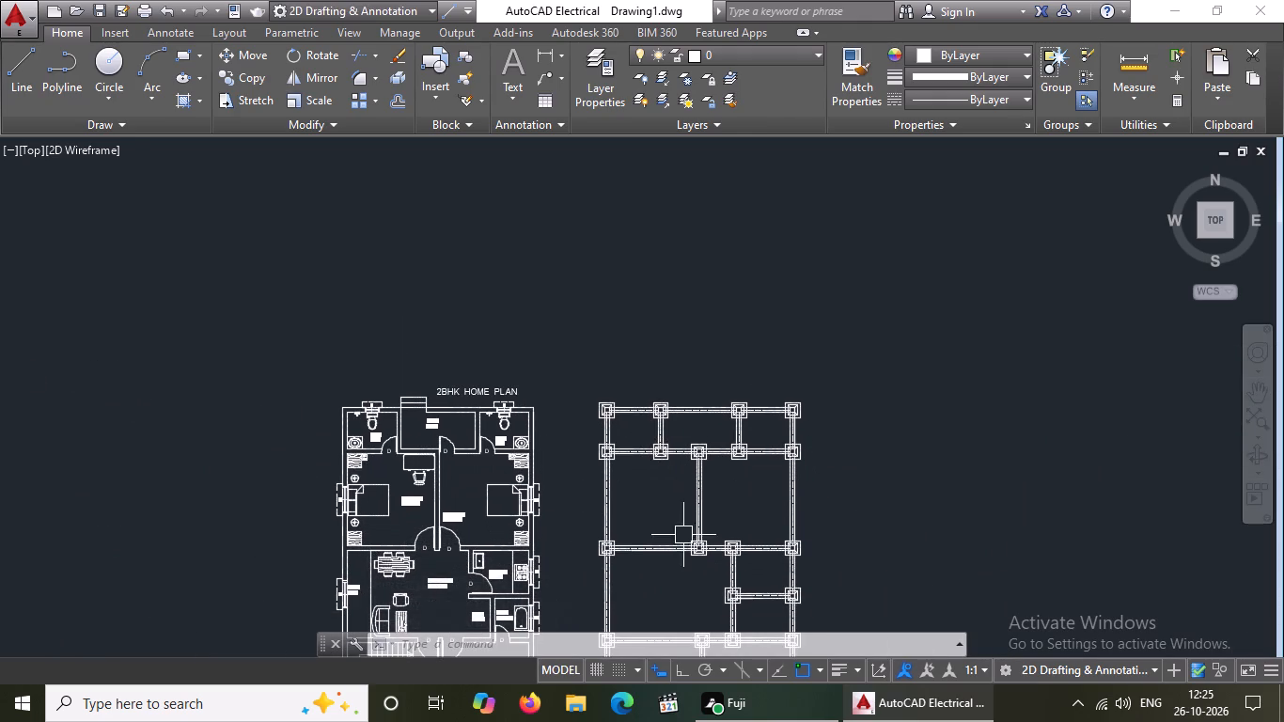
Colour the inner outline, column square and diagonals yellow at the footing plan's top row, first (leftmost) column.
scroll(623, 416, "up", 6)
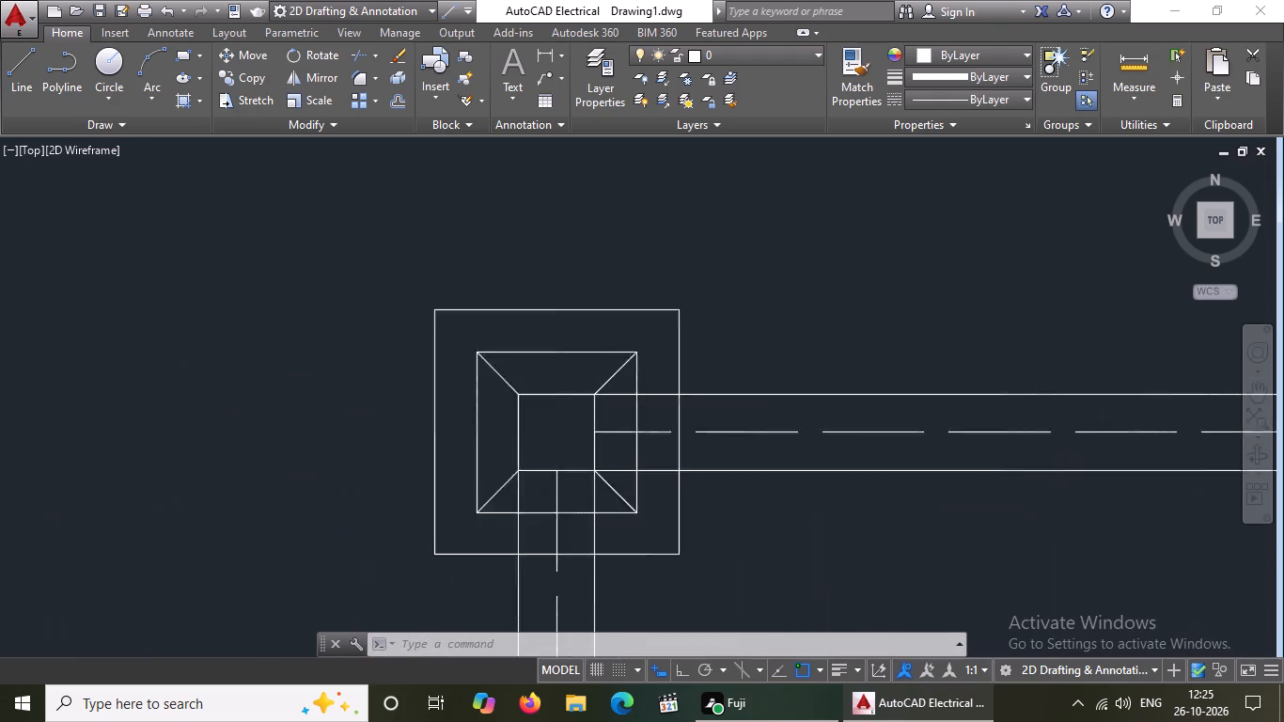
scroll(588, 399, "up", 1)
left_click(385, 301)
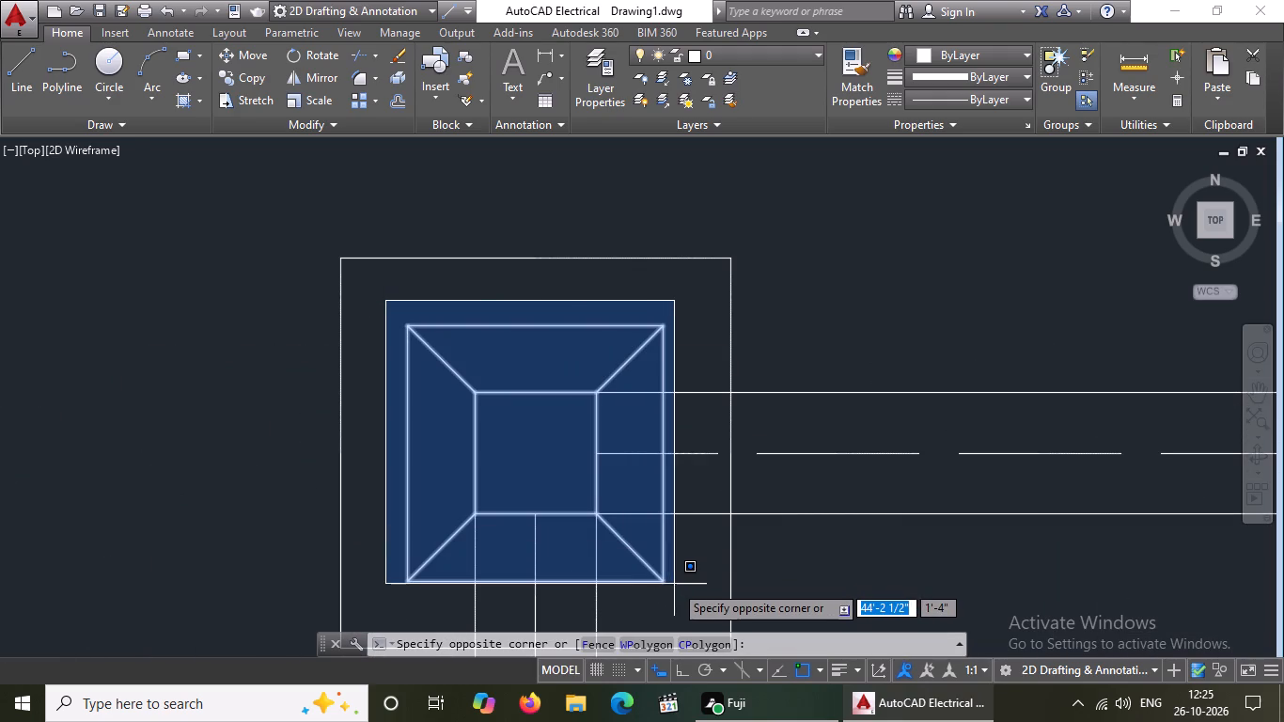
left_click(677, 597)
left_click(983, 51)
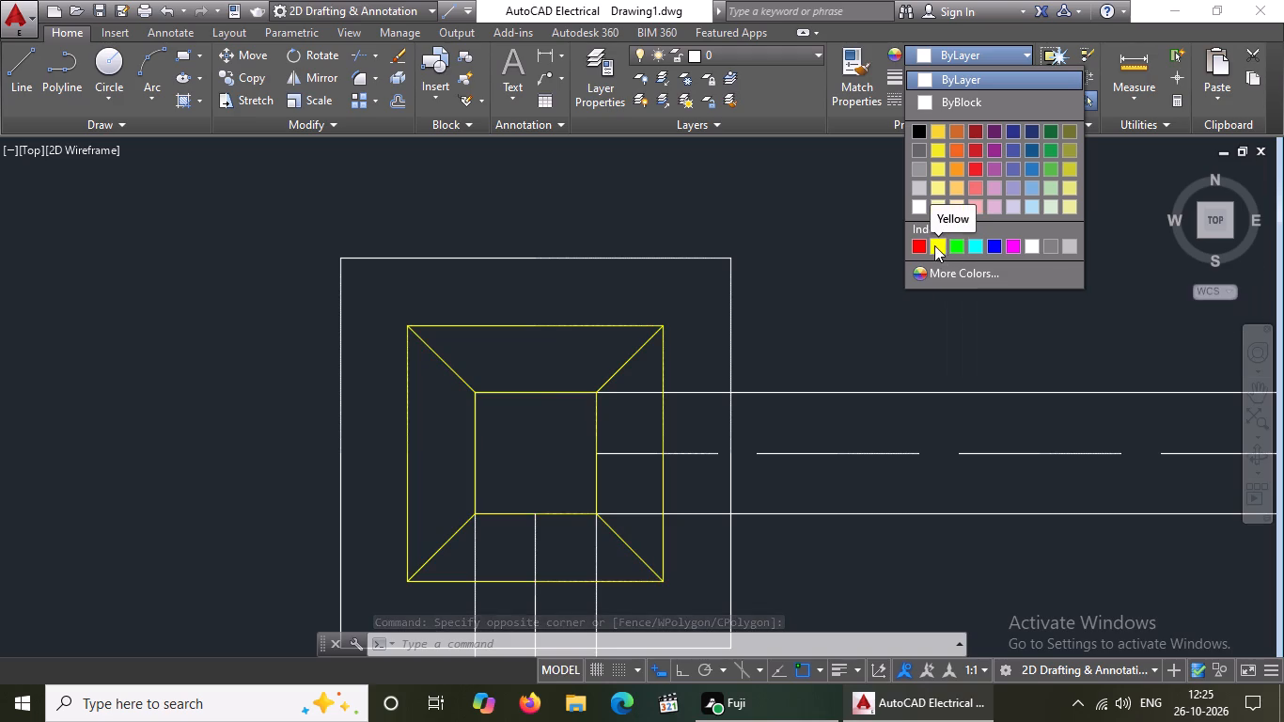
left_click(934, 245)
key("Escape")
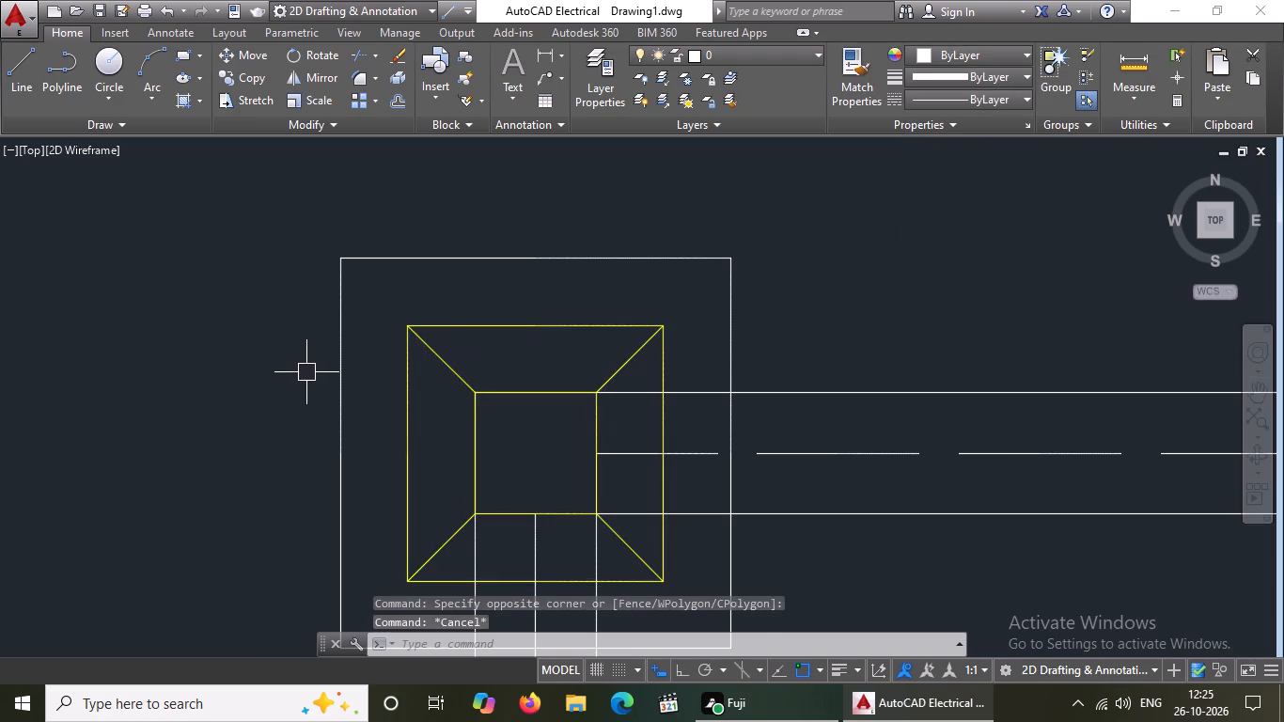
Colour the inner outline, column square and diagonals yellow at the top row's second column.
scroll(457, 336, "down", 4)
scroll(703, 340, "up", 3)
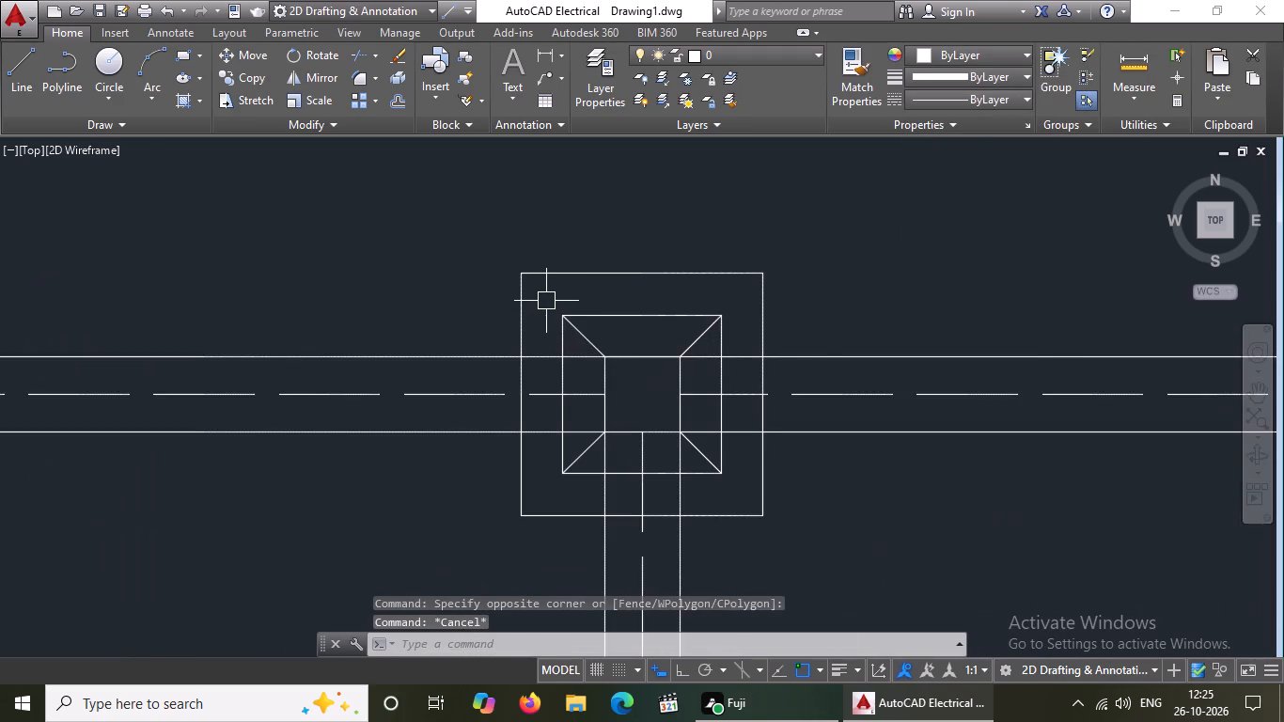
left_click(547, 300)
left_click_drag(744, 487, 751, 467)
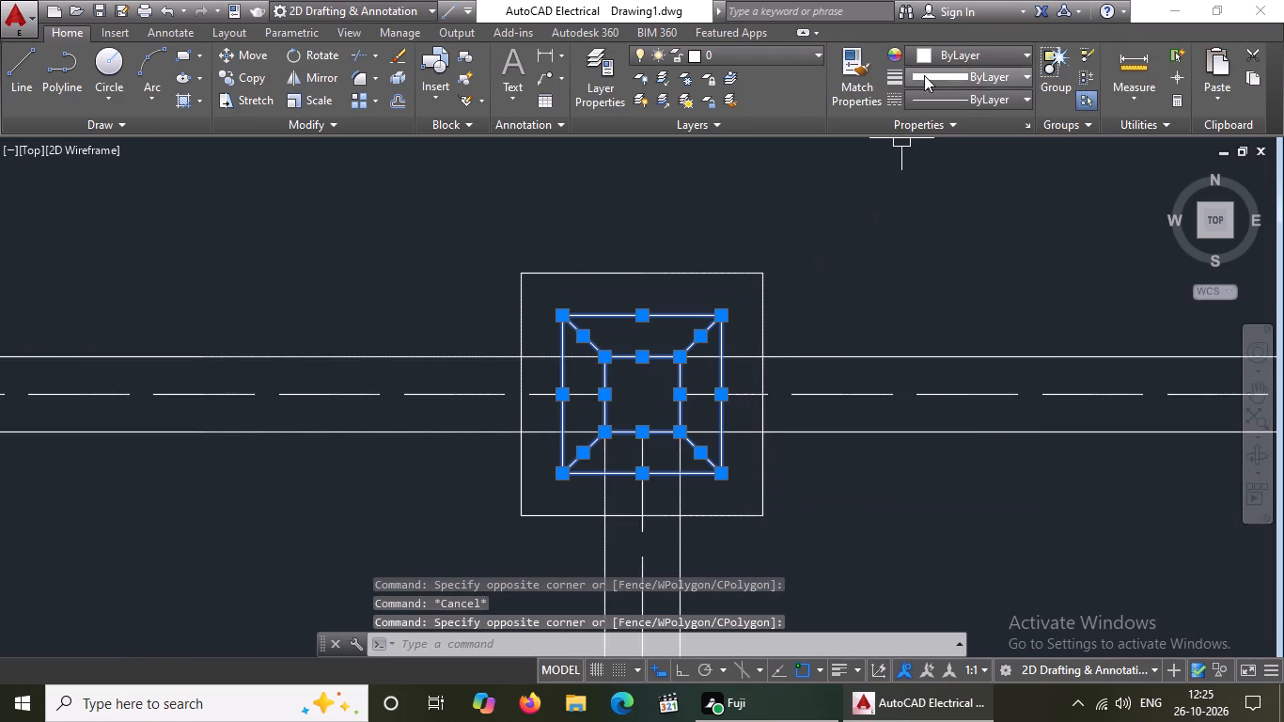
left_click(932, 52)
left_click(936, 242)
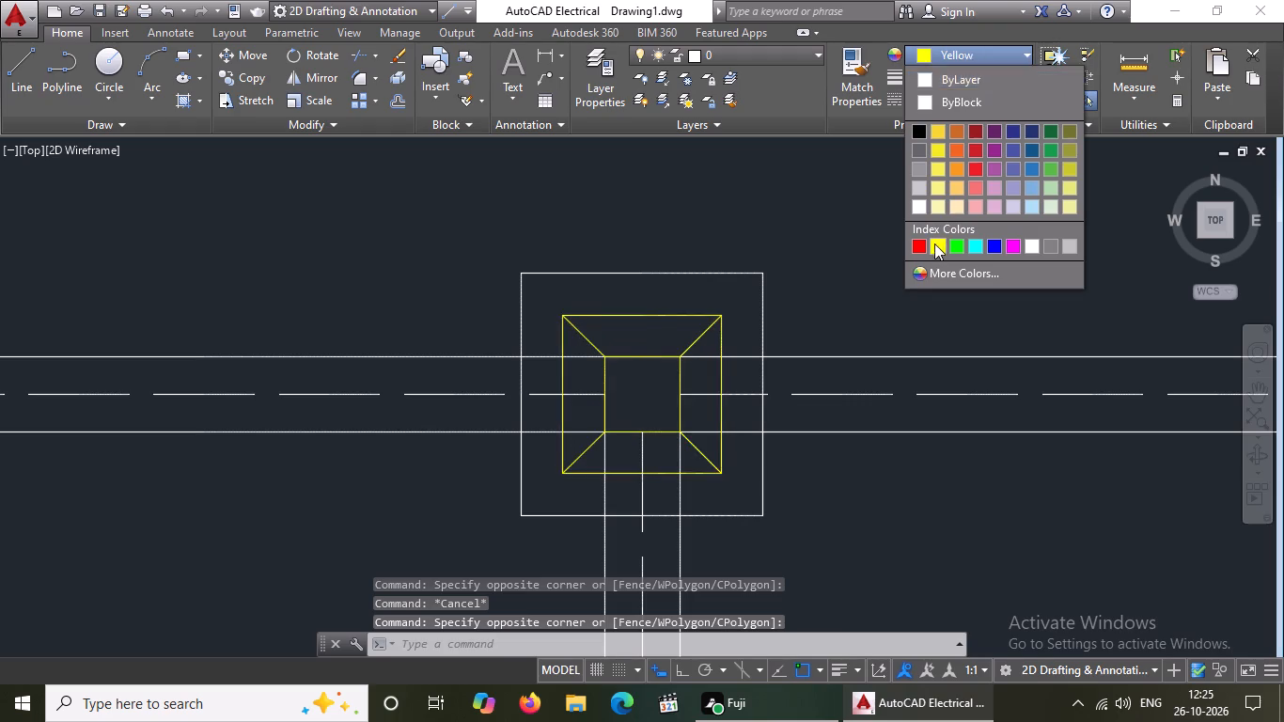
key("Escape")
Colour the inner outline, column square and diagonals yellow at the top row's third column.
scroll(640, 353, "down", 5)
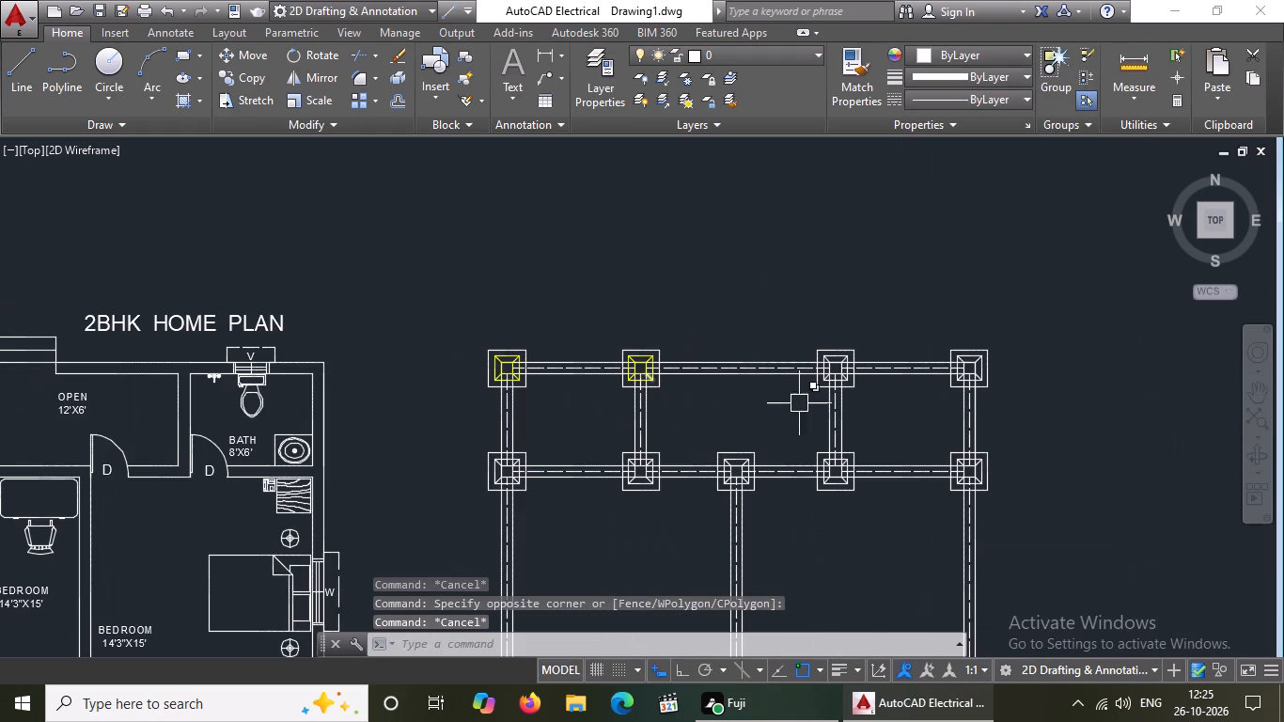
scroll(868, 387, "up", 3)
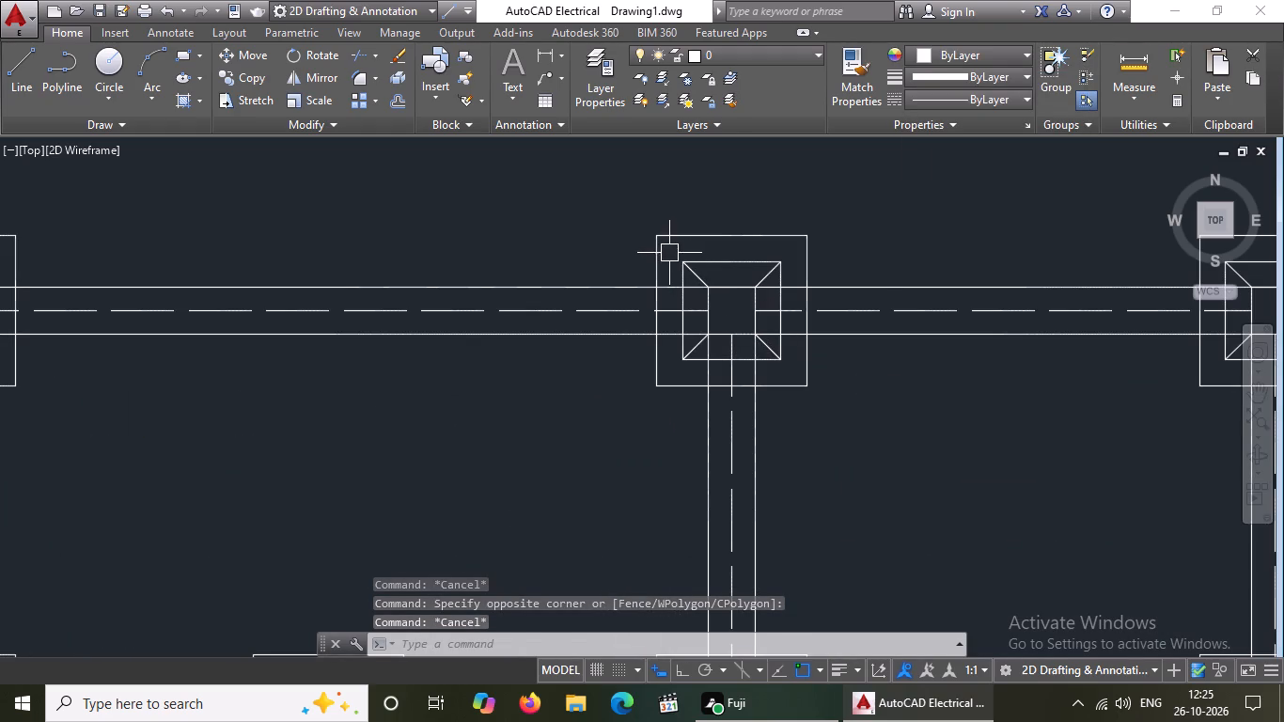
left_click_drag(669, 253, 700, 268)
left_click(795, 376)
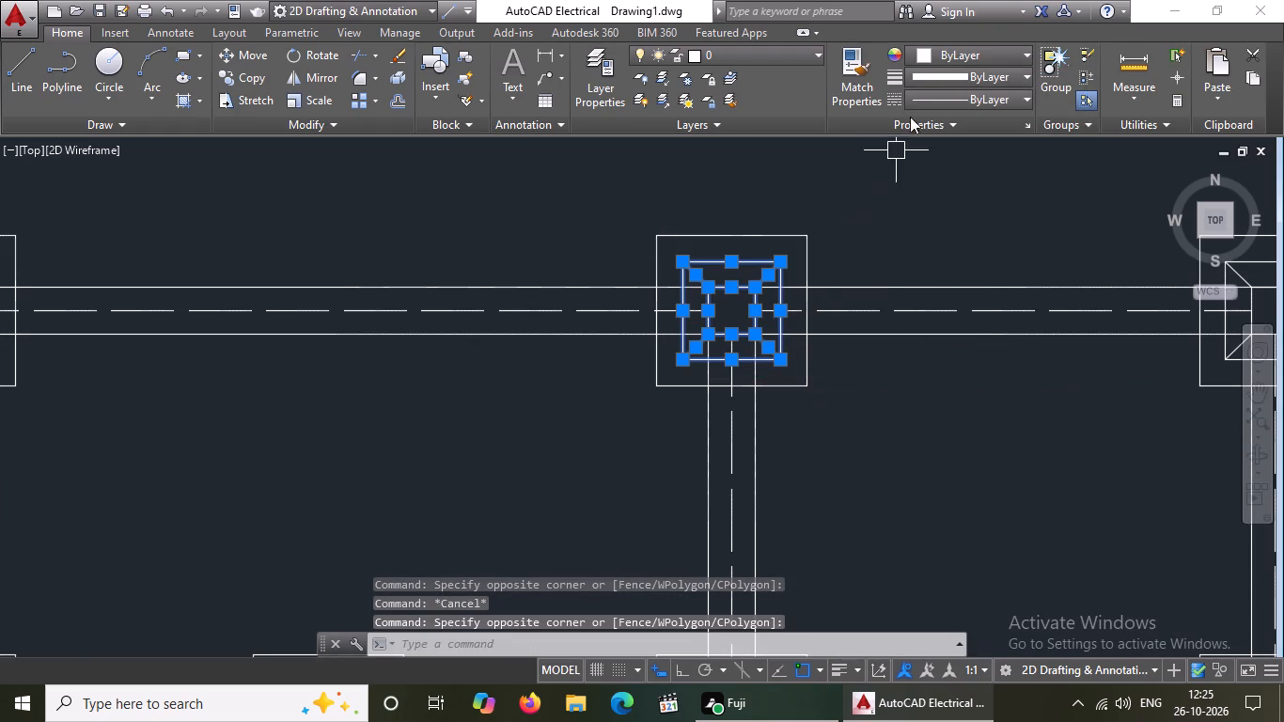
left_click(954, 47)
left_click(932, 244)
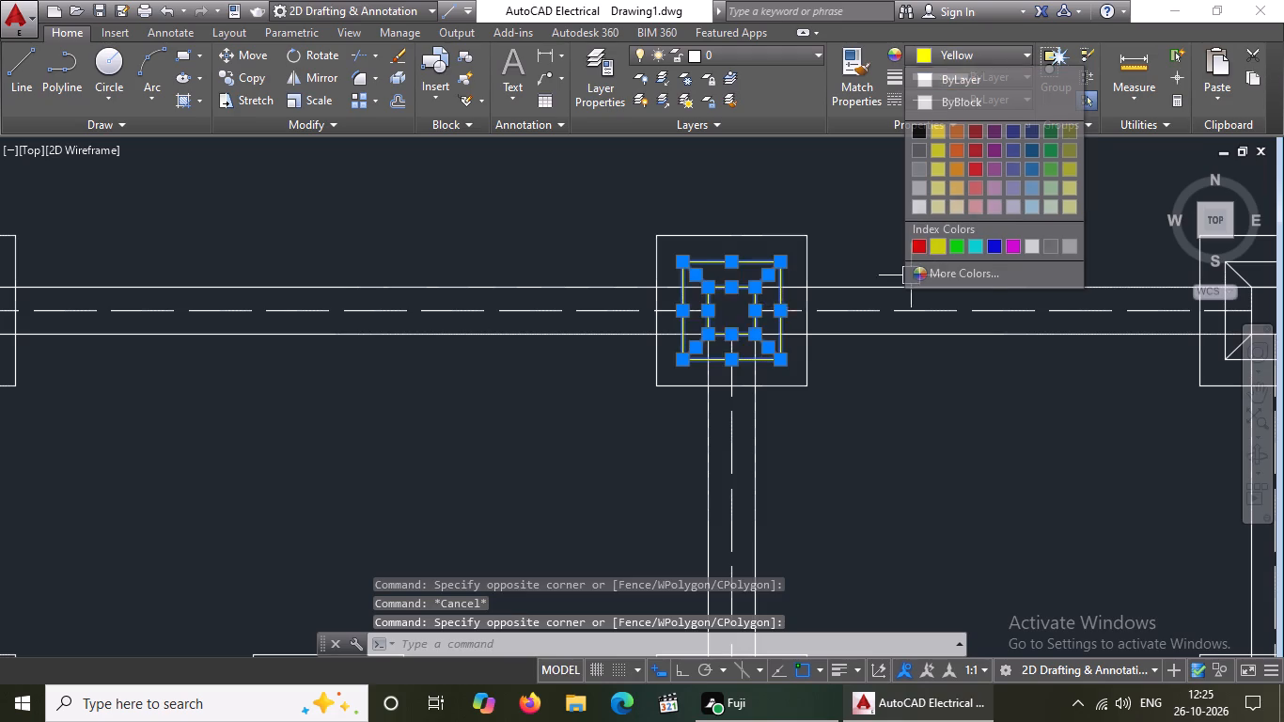
key("Escape")
Colour the inner outline, column square and diagonals yellow at the top row's fourth, rightmost column.
scroll(719, 309, "down", 2)
scroll(948, 302, "up", 4)
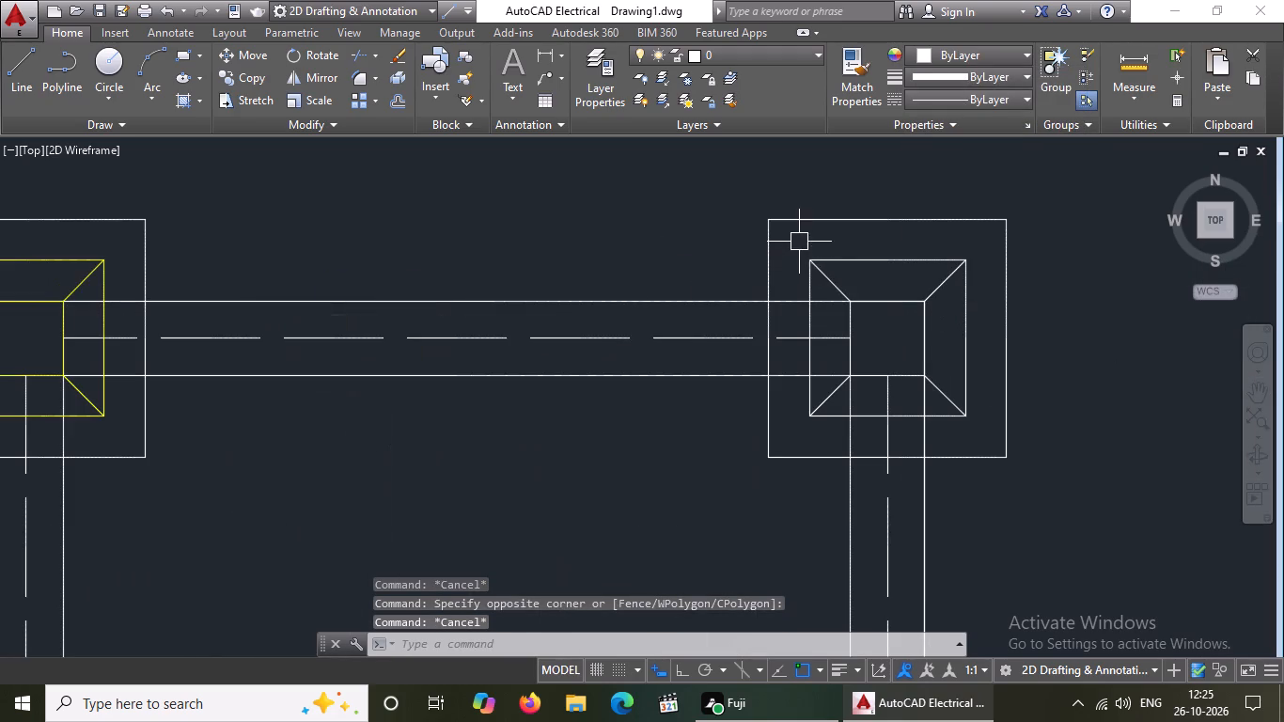
left_click(800, 241)
left_click(981, 421)
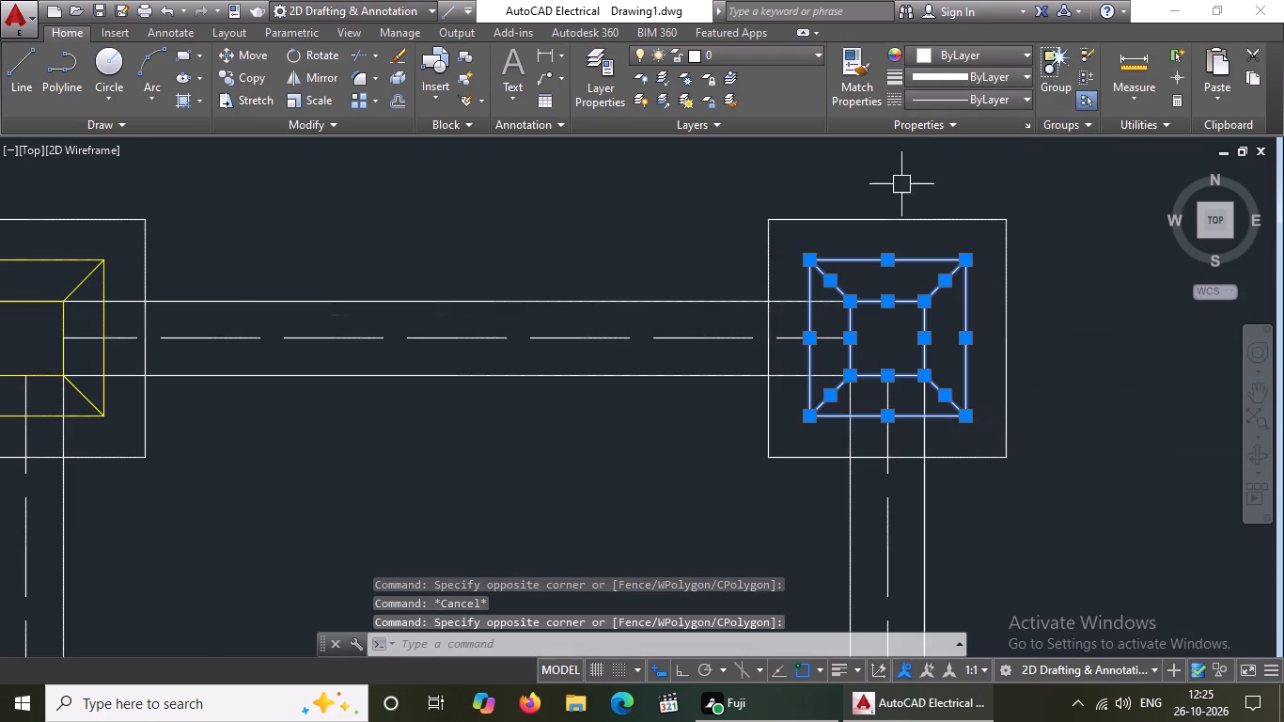
left_click(942, 49)
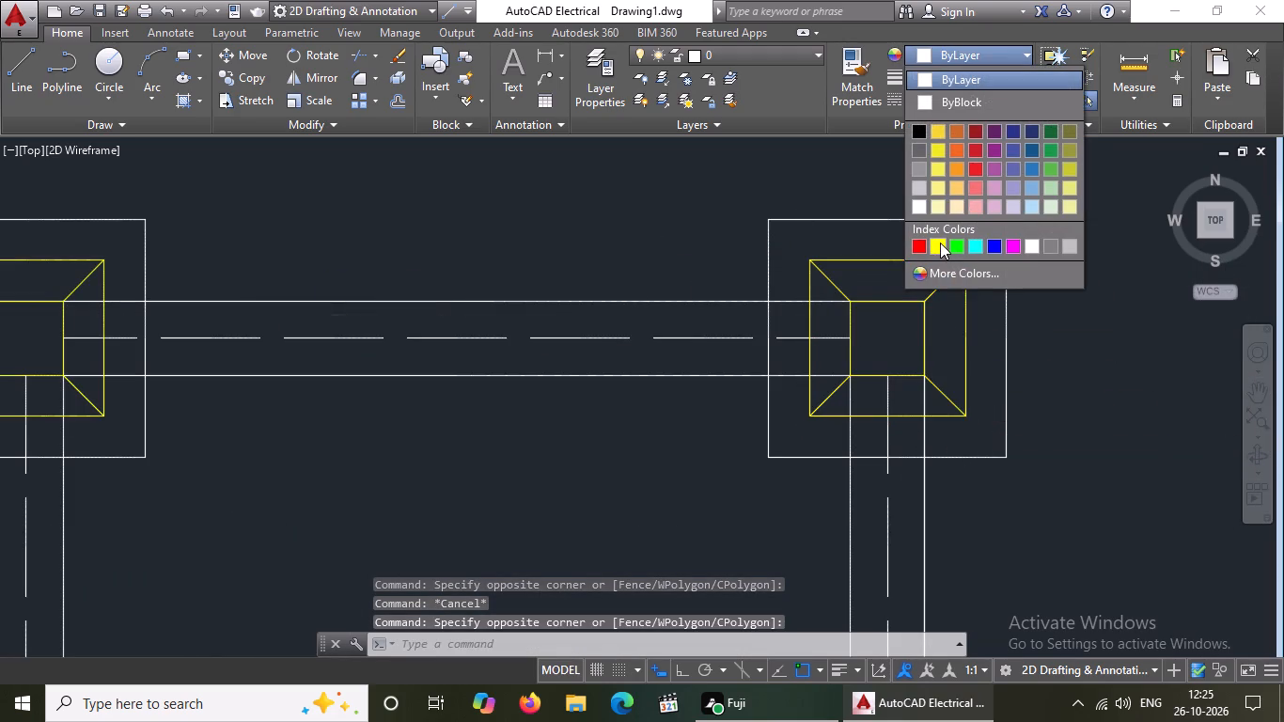
left_click(940, 243)
scroll(617, 320, "down", 3)
key("Escape")
Colour the inner outline, column square and diagonals yellow at the second row's first, leftmost column.
scroll(71, 366, "down", 1)
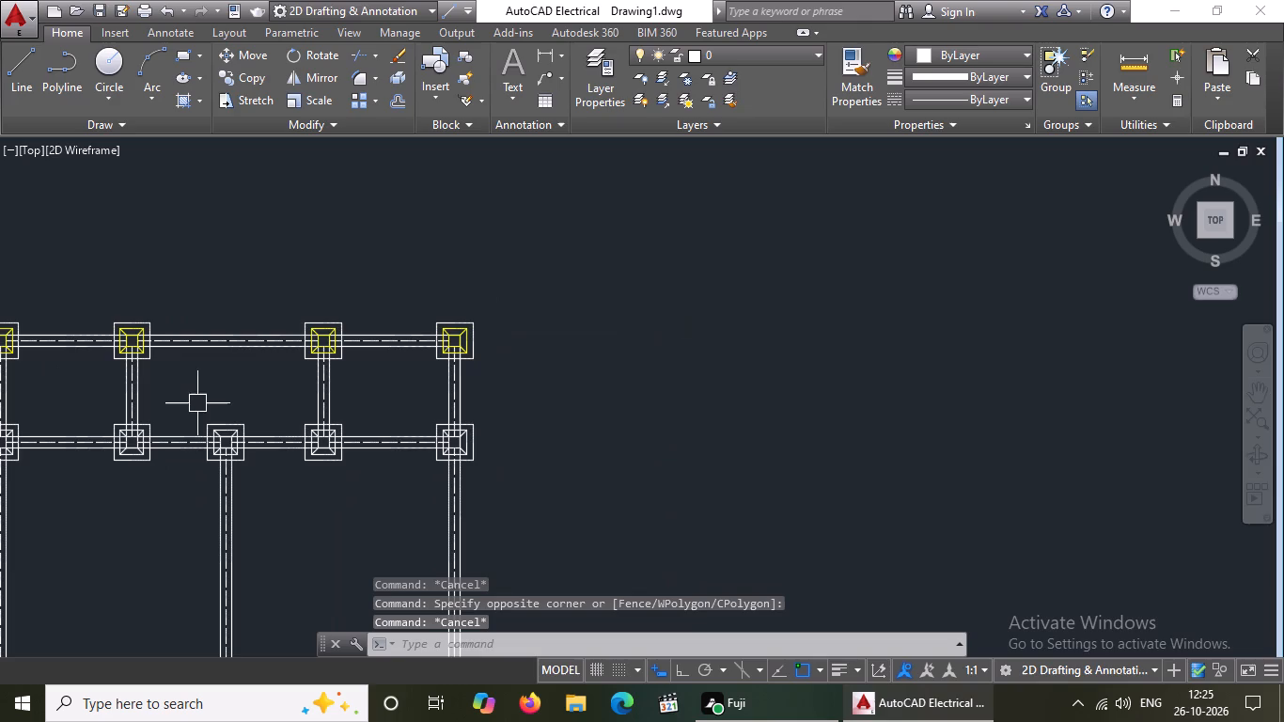
middle_click_drag(199, 394, 357, 396)
scroll(120, 446, "up", 3)
scroll(317, 452, "up", 1)
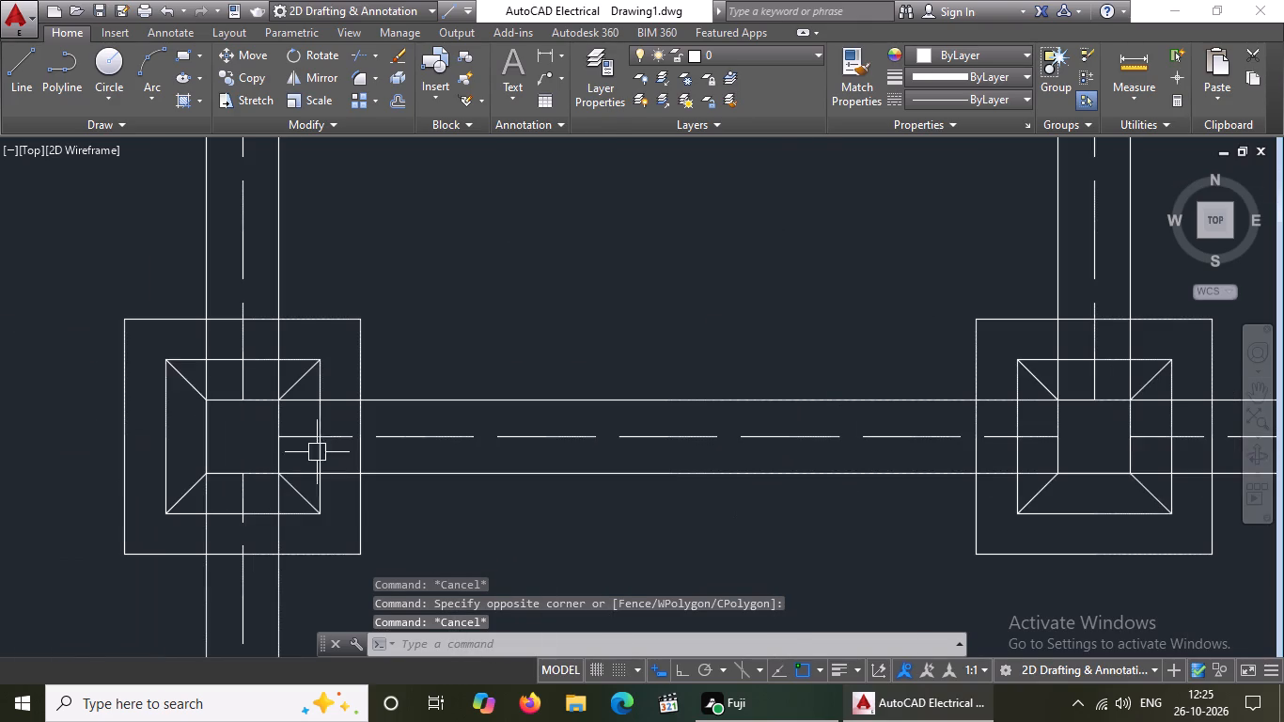
left_click(149, 343)
left_click(328, 529)
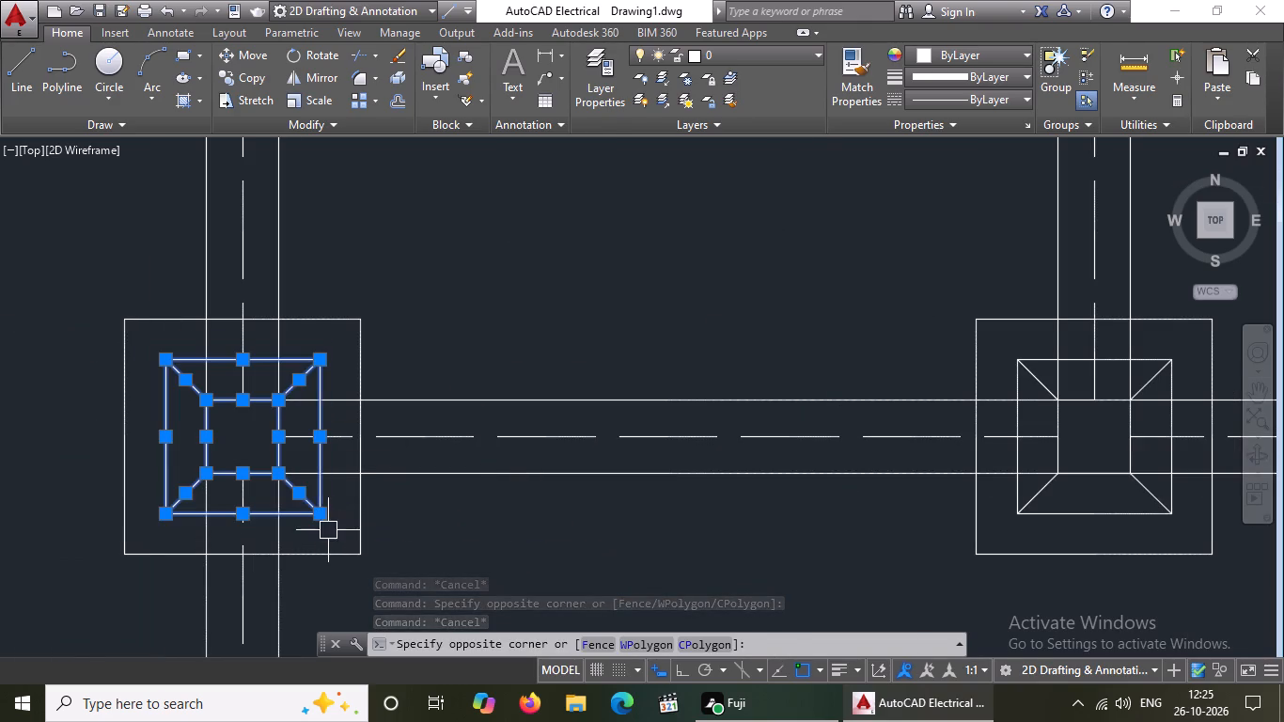
left_click_drag(946, 42, 947, 51)
left_click(947, 53)
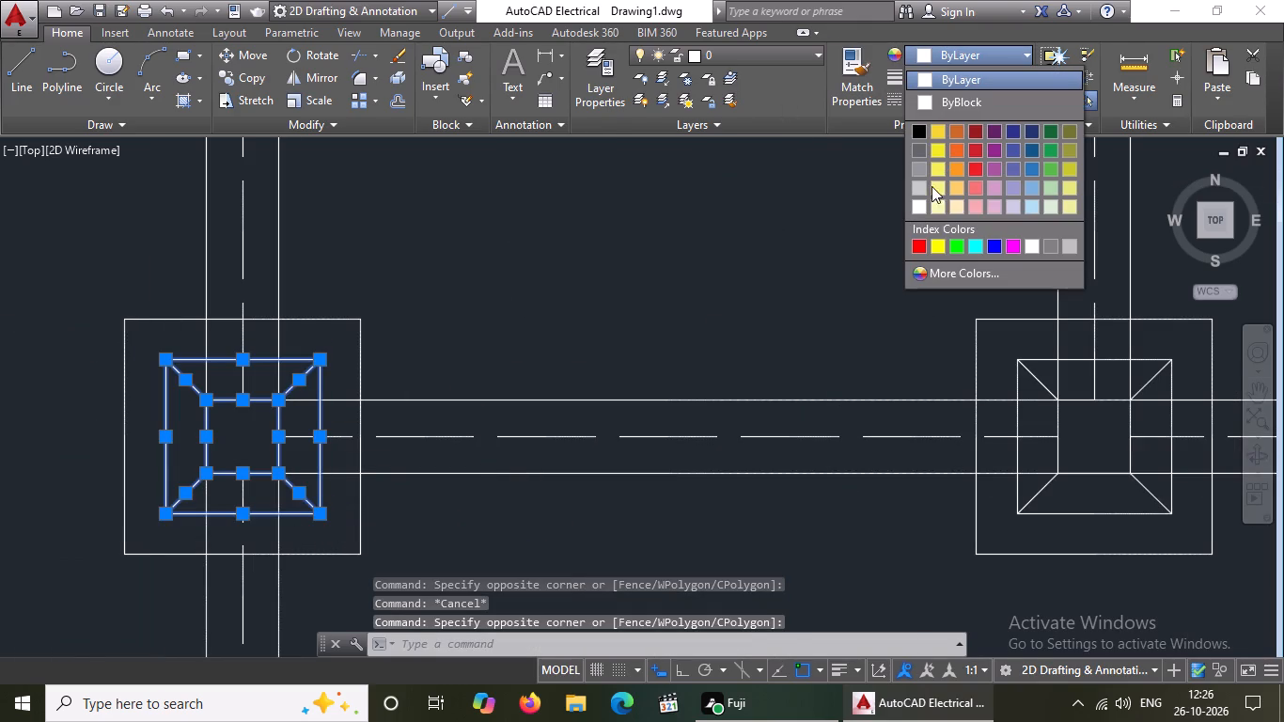
left_click(935, 244)
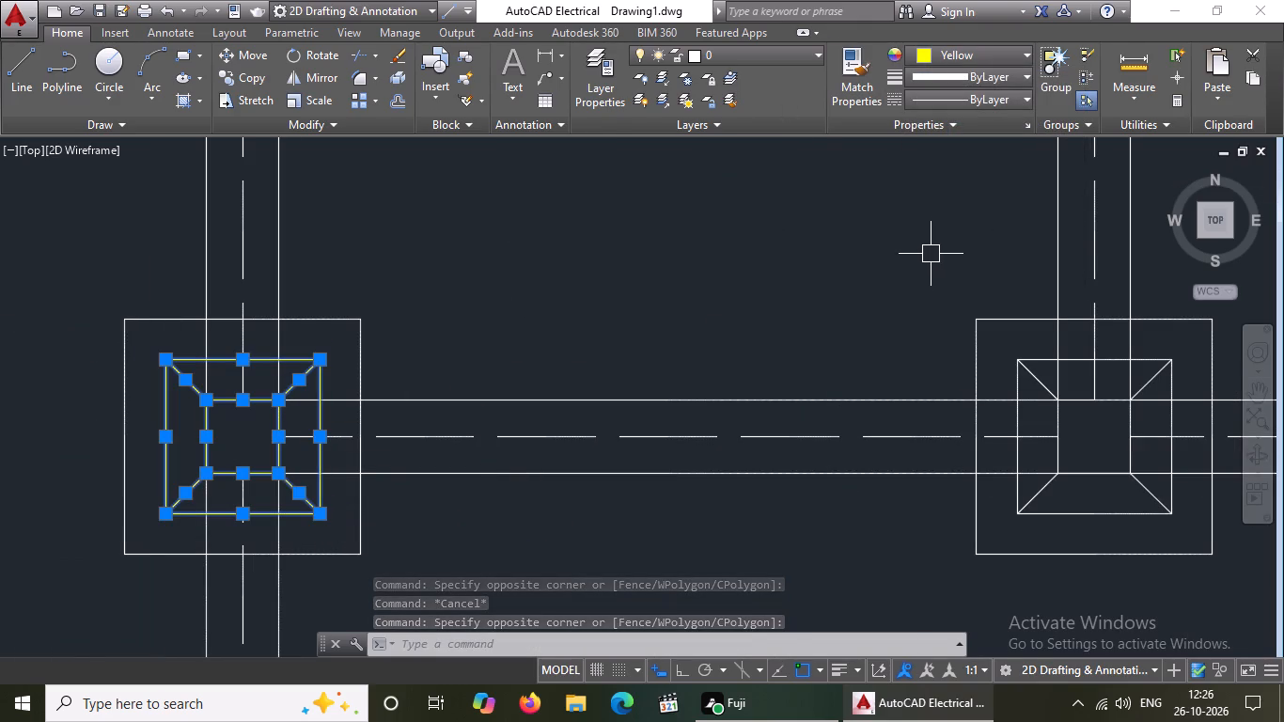
key("Escape")
Colour the inner outline, column square and diagonals yellow at the second row's second column.
scroll(889, 266, "down", 2)
scroll(1066, 323, "up", 2)
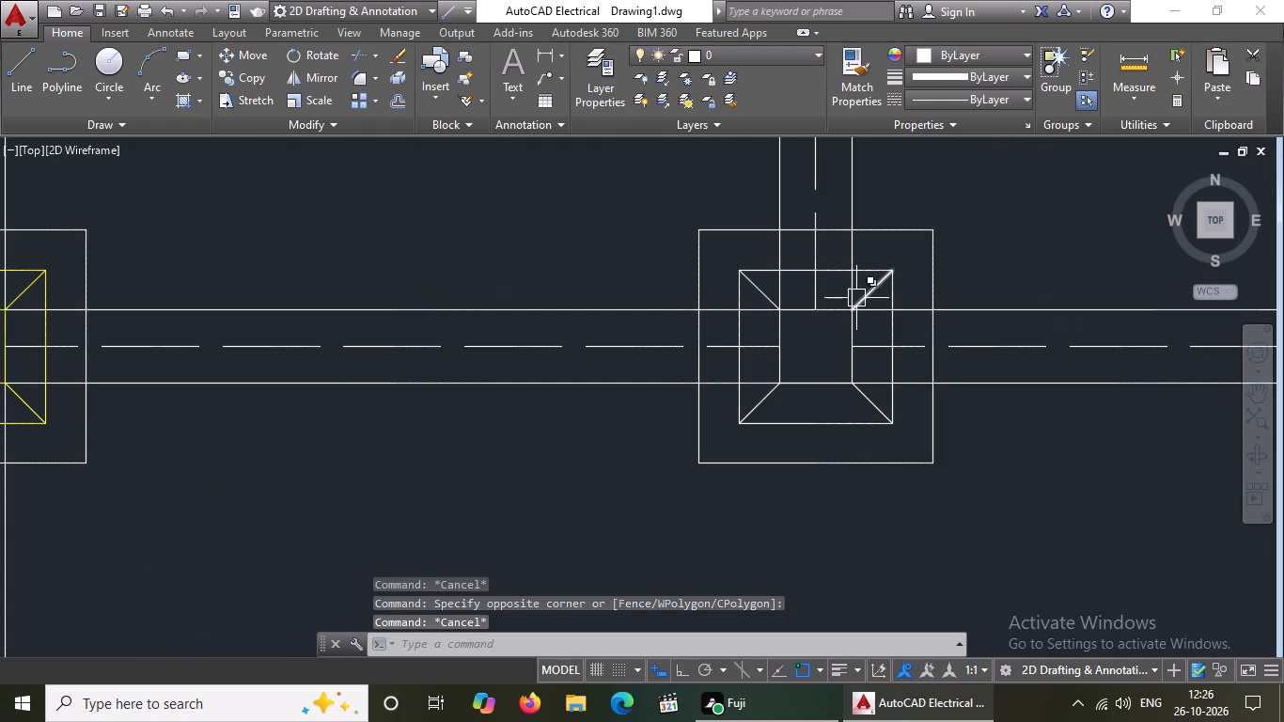
left_click(728, 254)
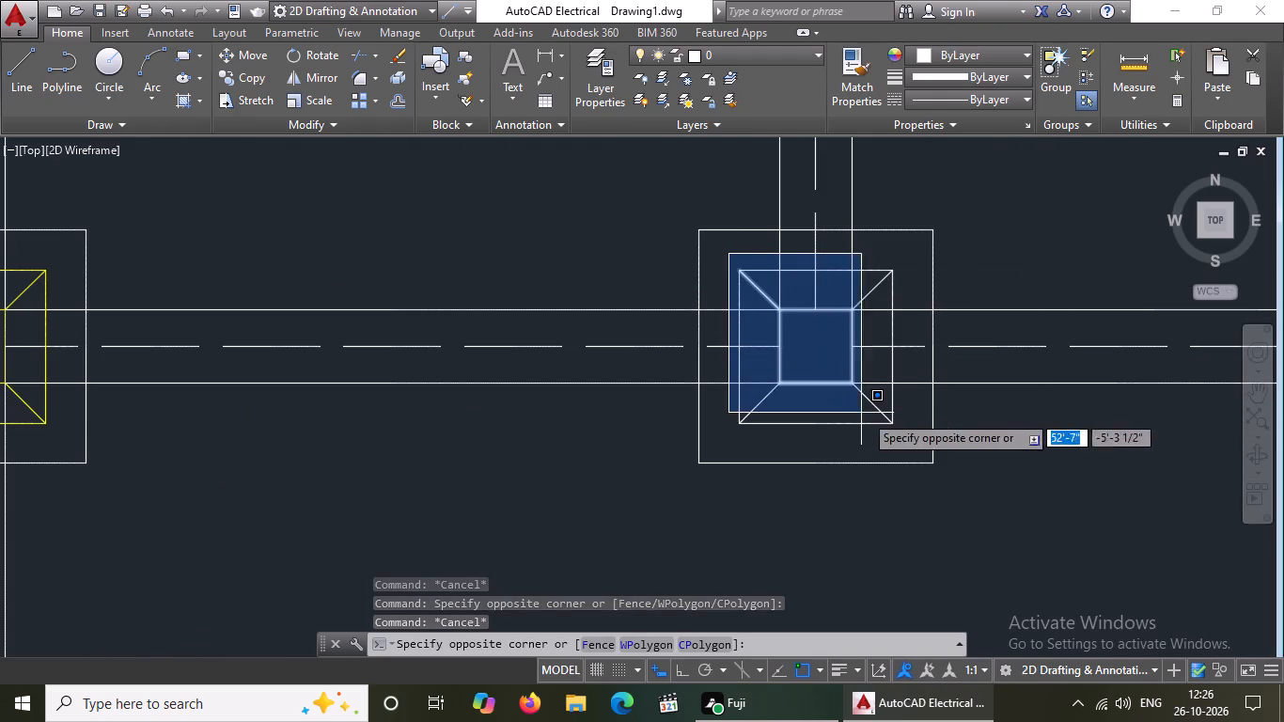
left_click(906, 441)
left_click(967, 55)
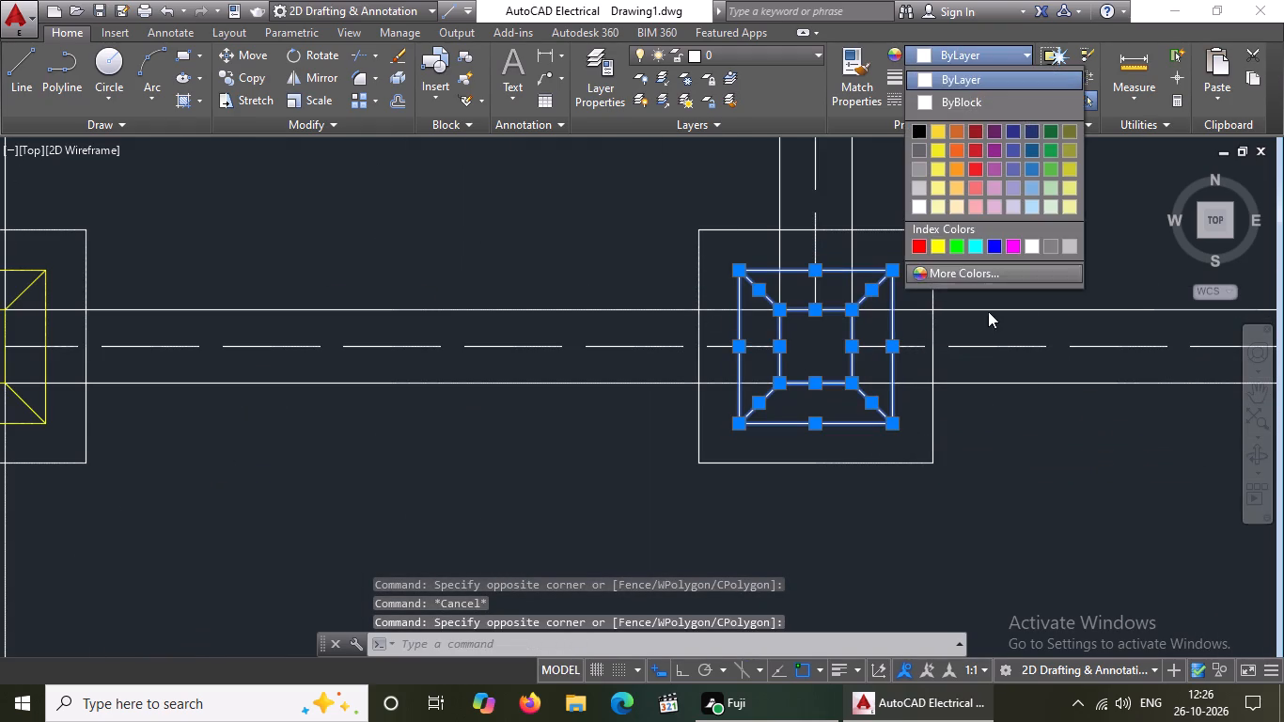
left_click(934, 244)
scroll(799, 386, "down", 4)
key("Escape")
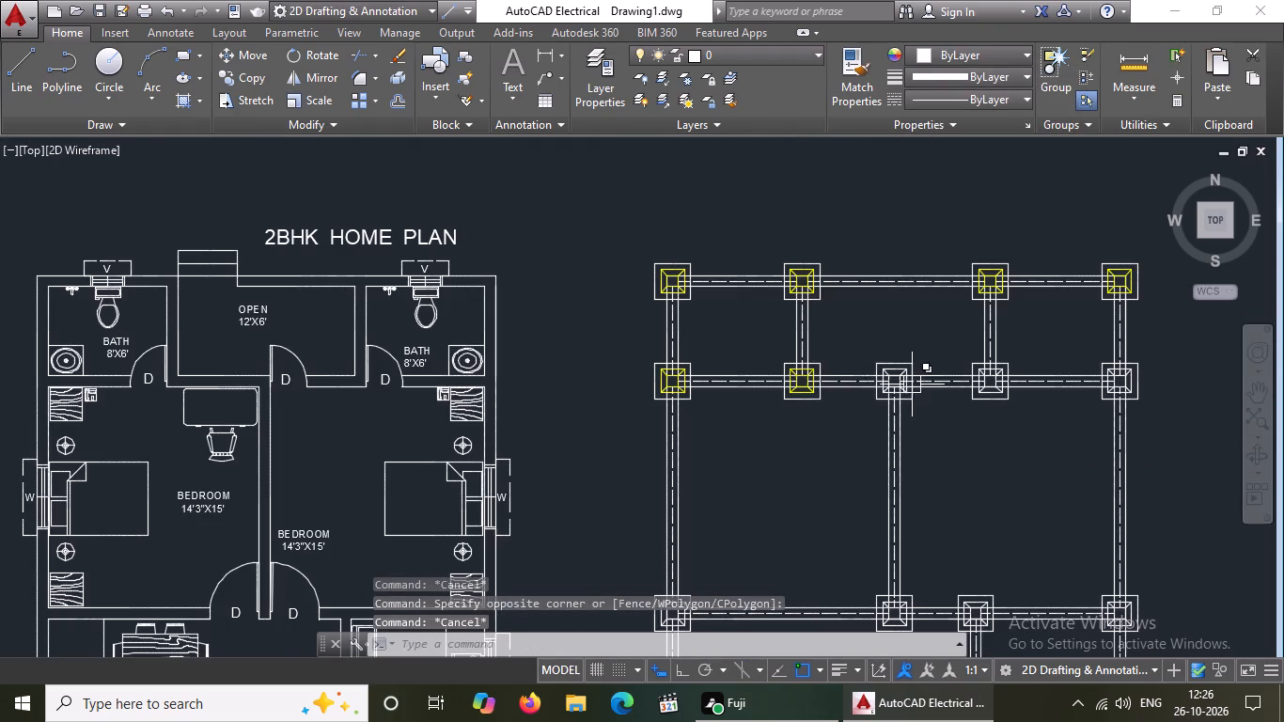
Colour the inner outline, column square and diagonals yellow at the second row's third column.
scroll(913, 385, "up", 4)
scroll(791, 364, "up", 1)
left_click(759, 270)
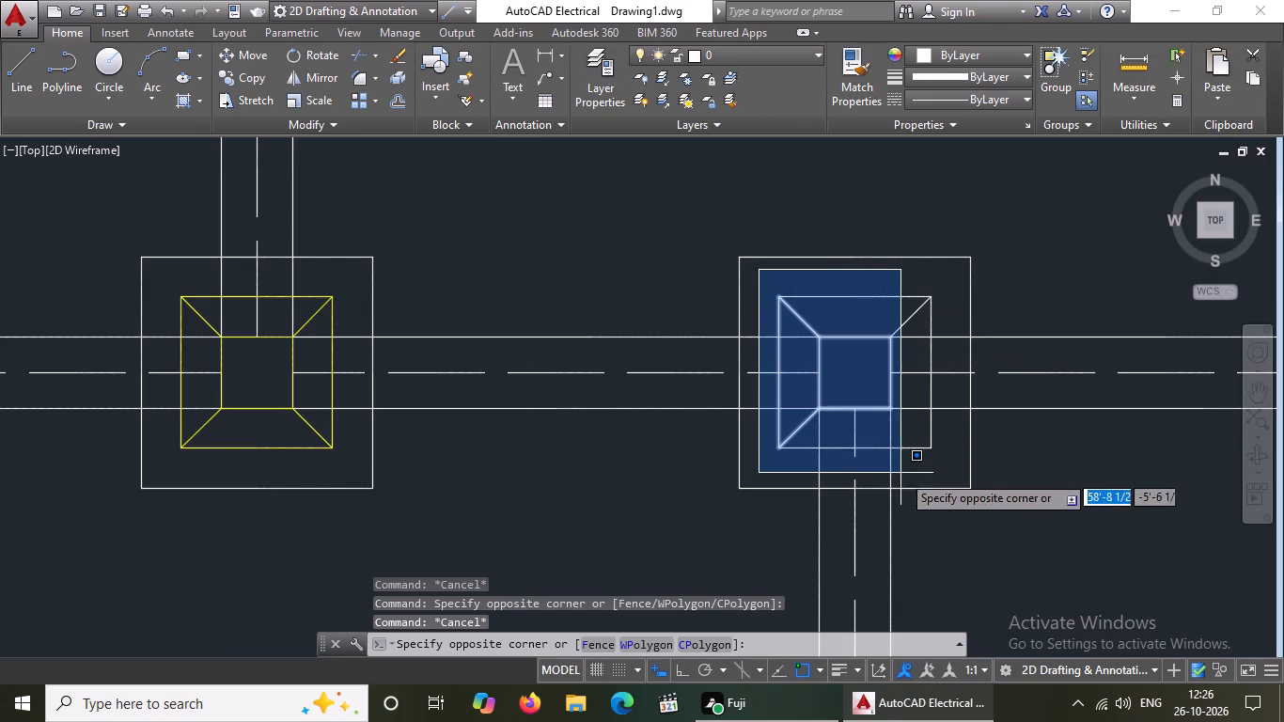
left_click(946, 469)
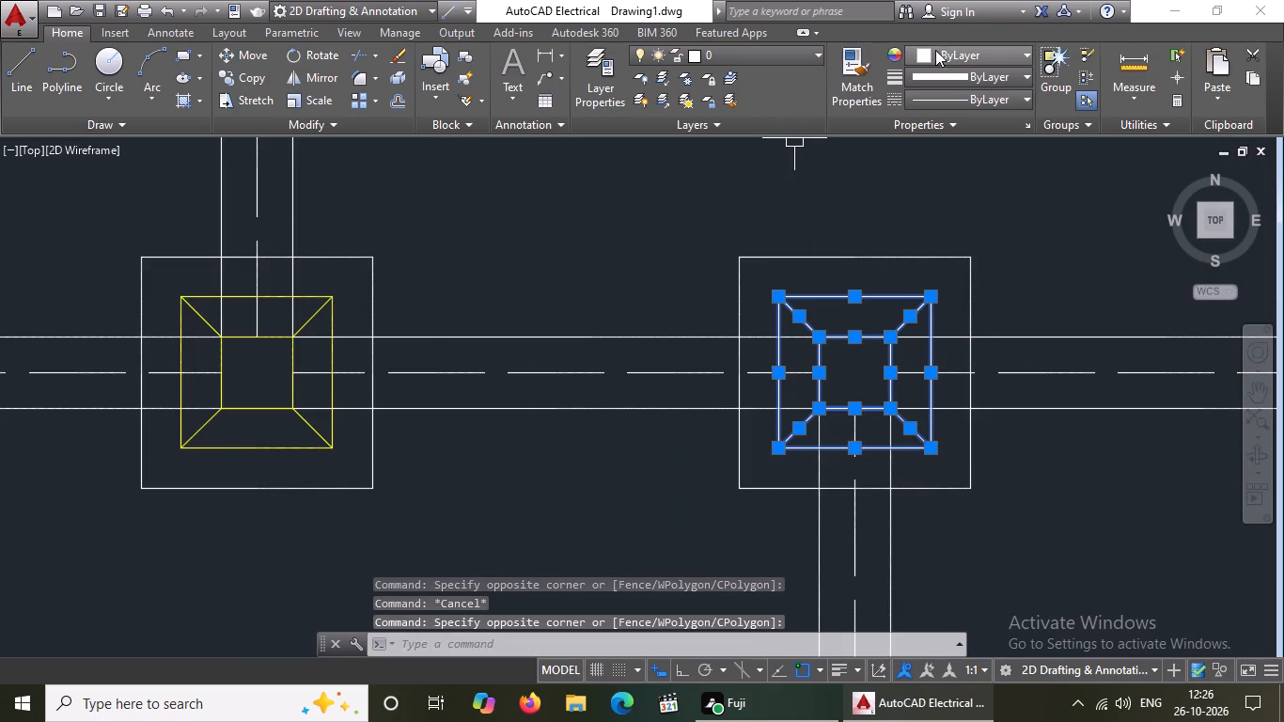
left_click(935, 49)
left_click(933, 237)
scroll(756, 343, "down", 3)
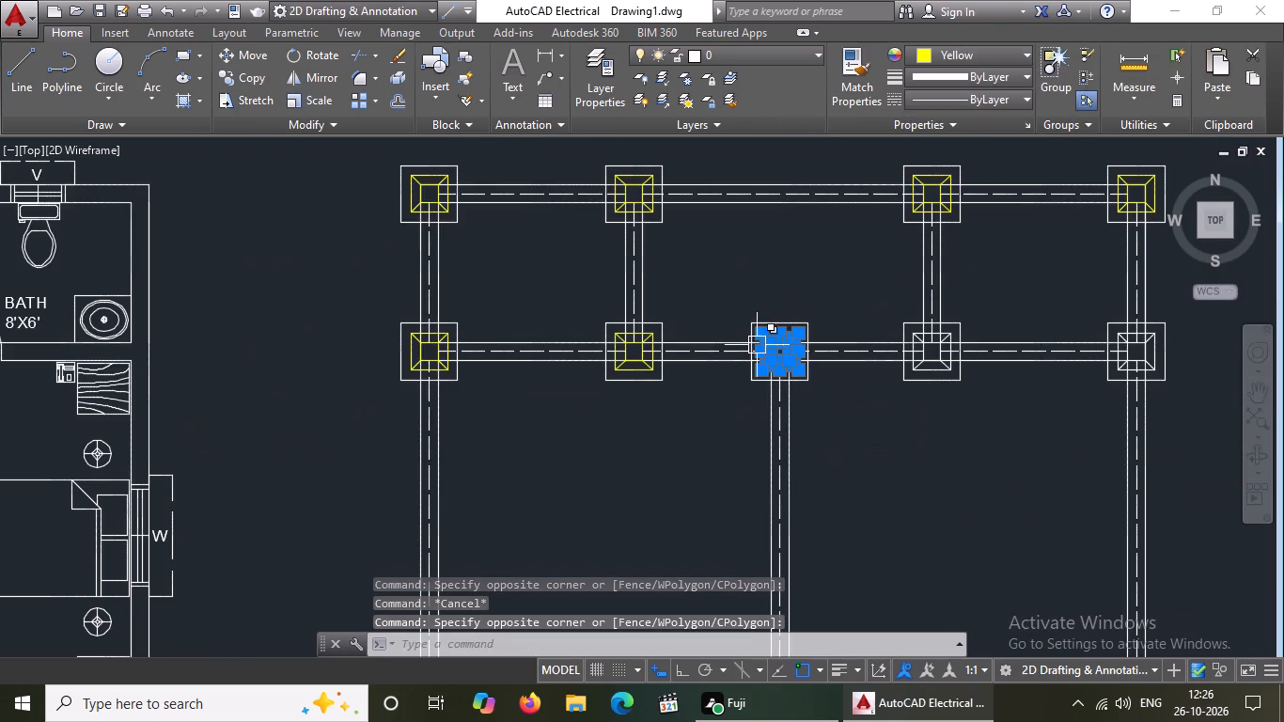
key("Escape")
Colour the inner outline, column square and diagonals yellow at the second row's fourth column.
scroll(939, 339, "up", 3)
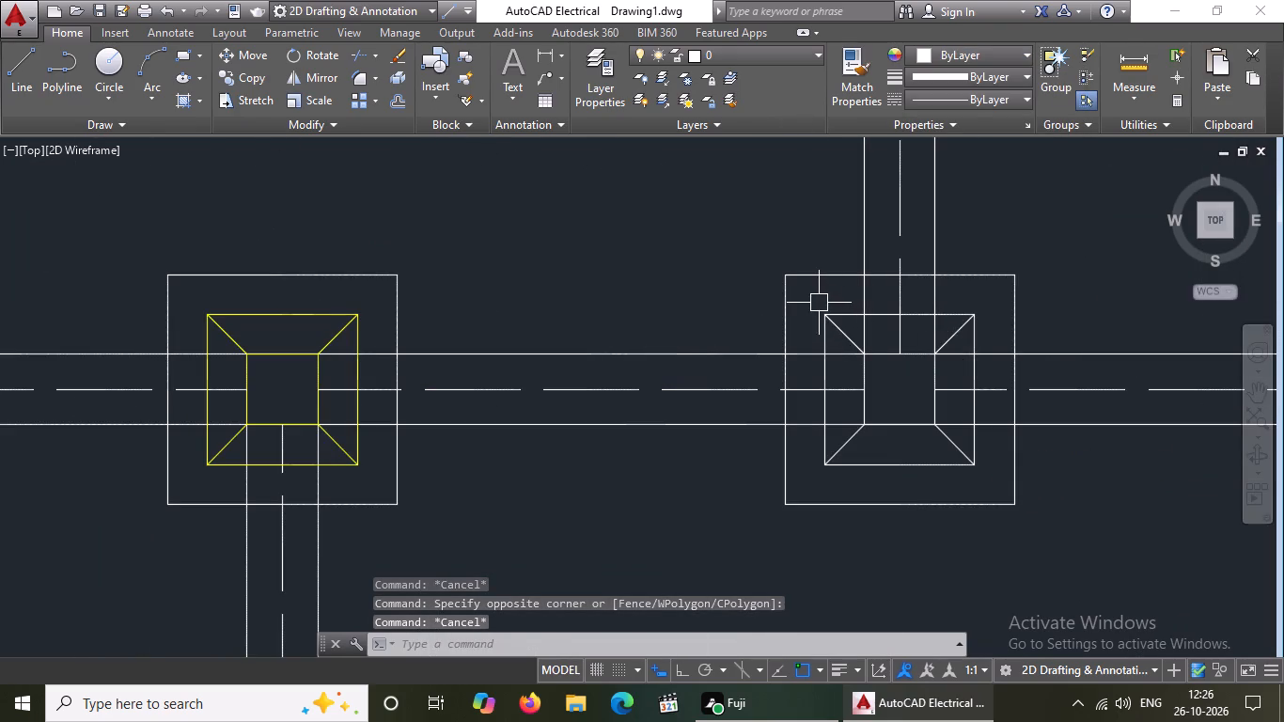
left_click(819, 303)
left_click(981, 480)
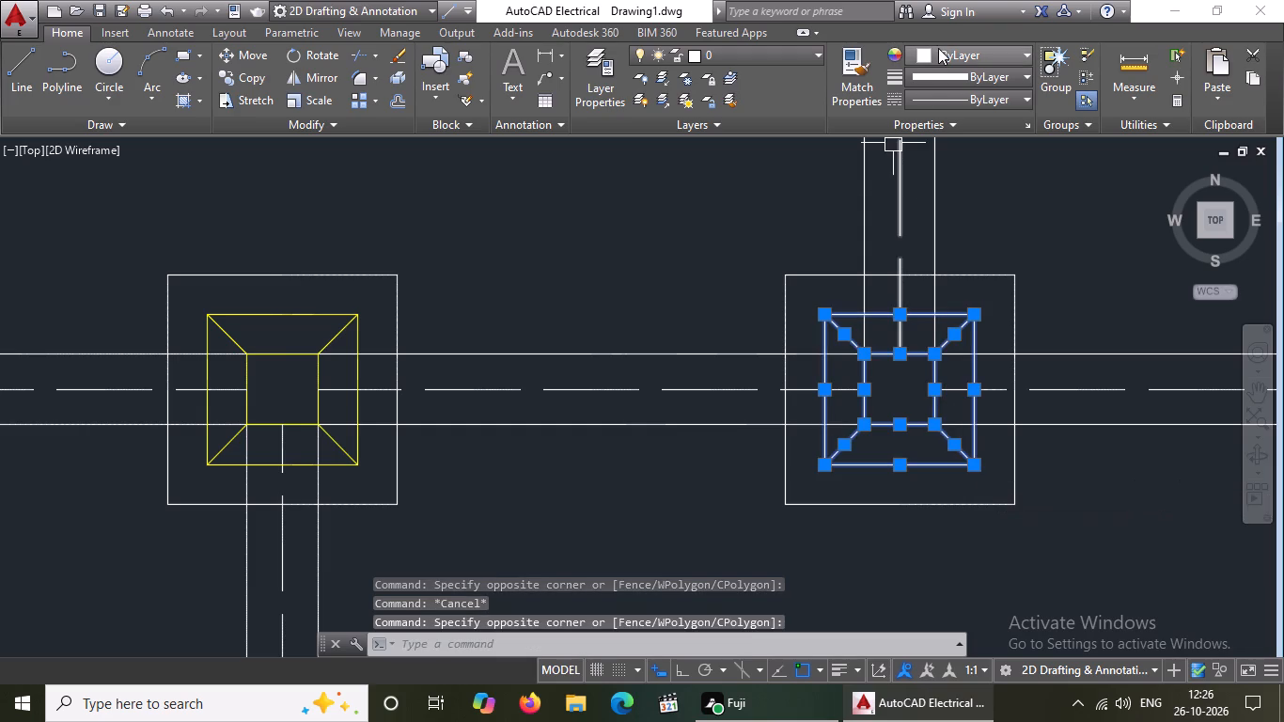
left_click(938, 48)
left_click(937, 243)
scroll(769, 285, "down", 2)
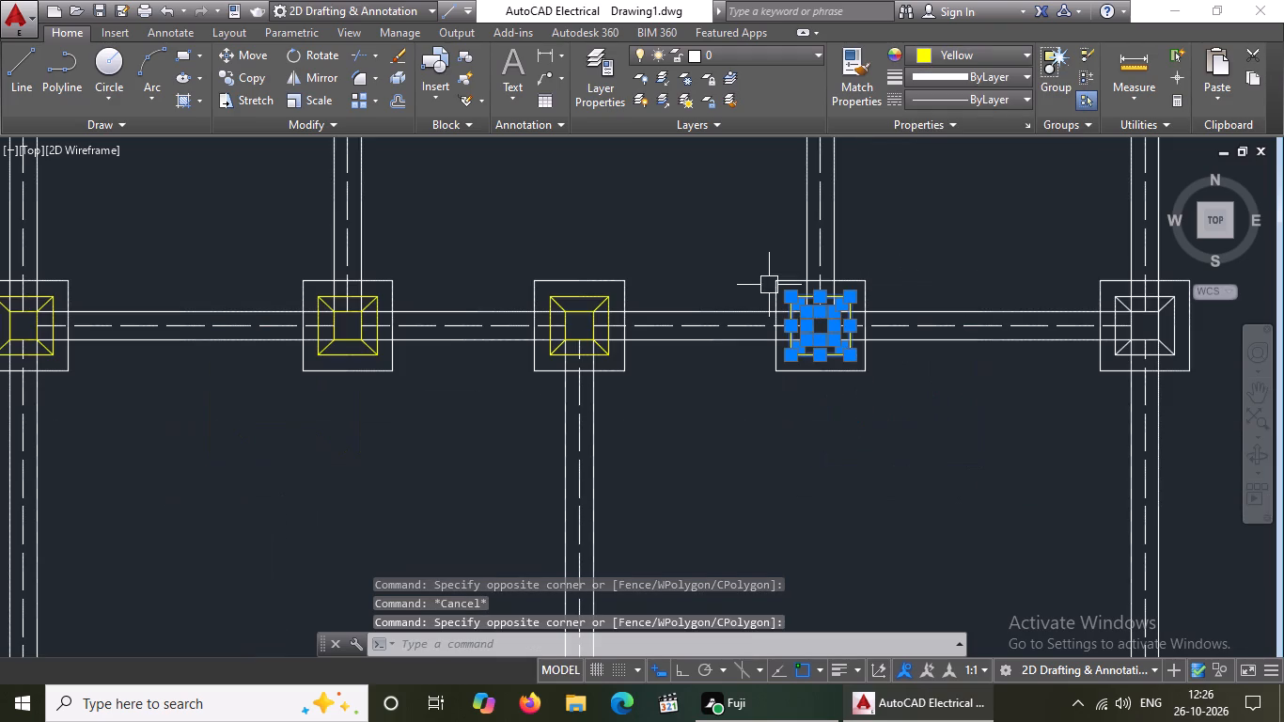
key("Escape")
Colour the inner outline, column square and diagonals yellow at the second row's fifth, rightmost column.
scroll(1223, 344, "up", 3)
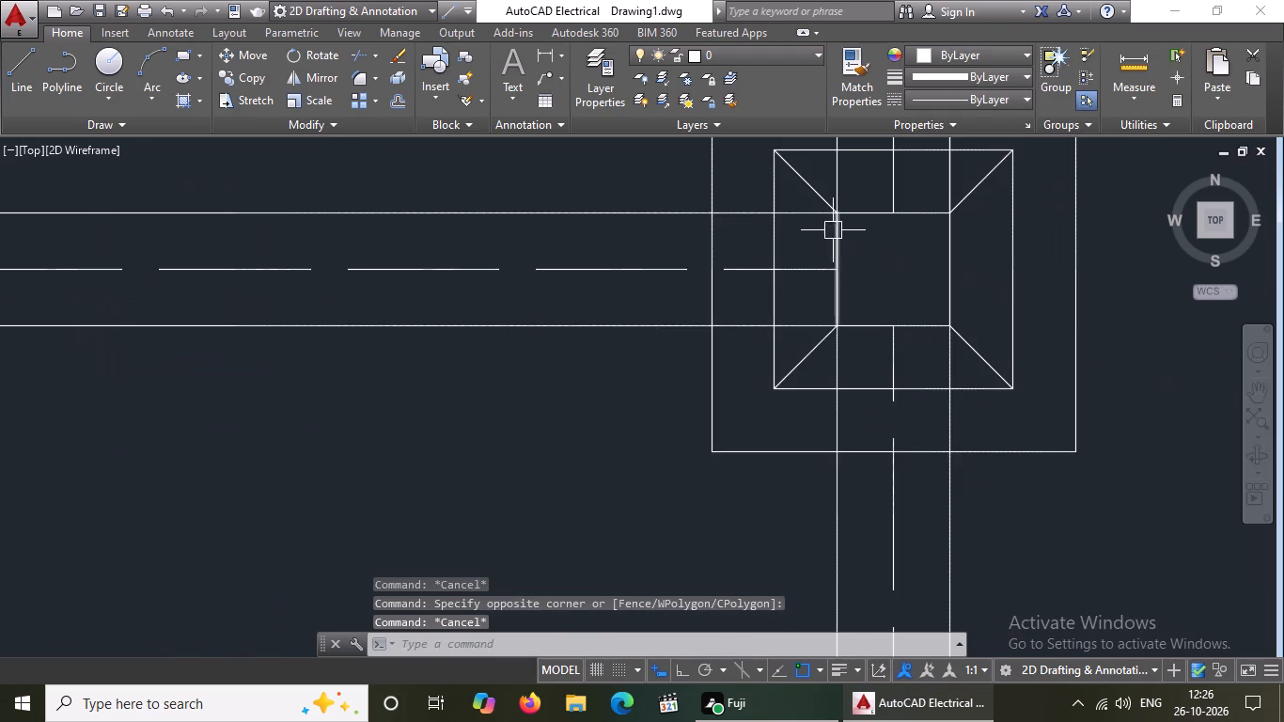
scroll(833, 232, "down", 2)
scroll(808, 195, "up", 1)
left_click(793, 191)
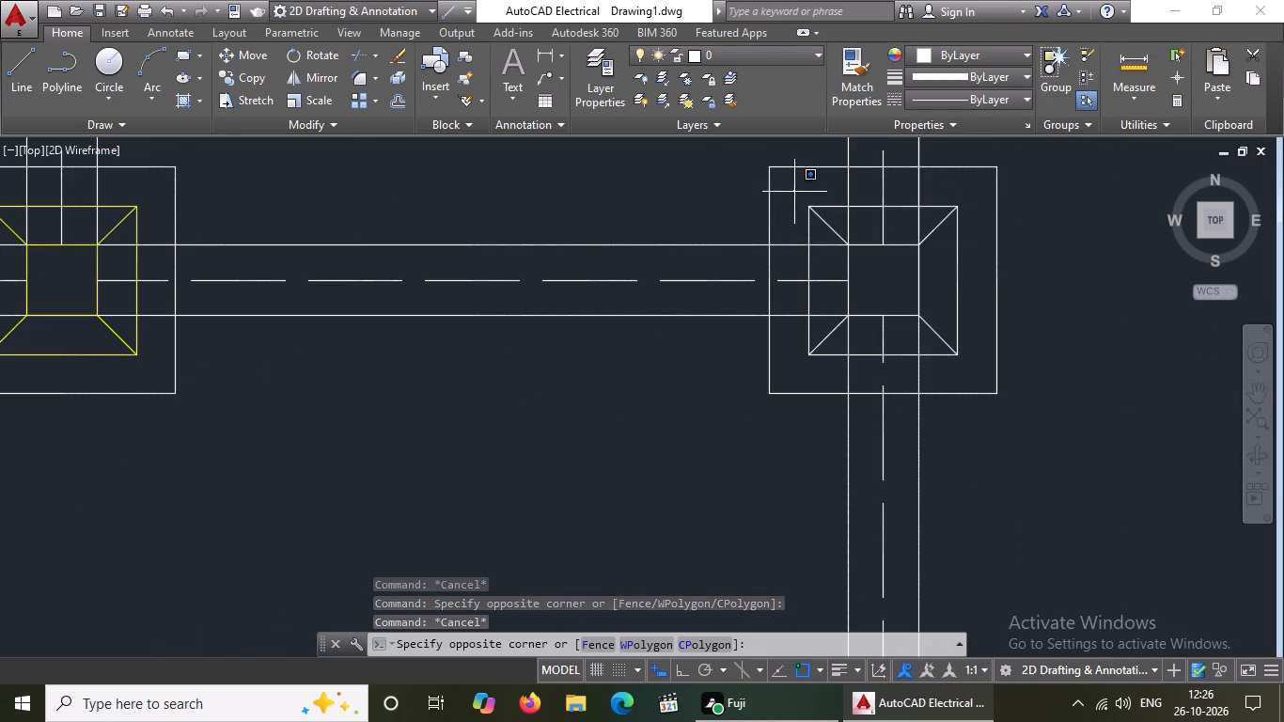
left_click(966, 375)
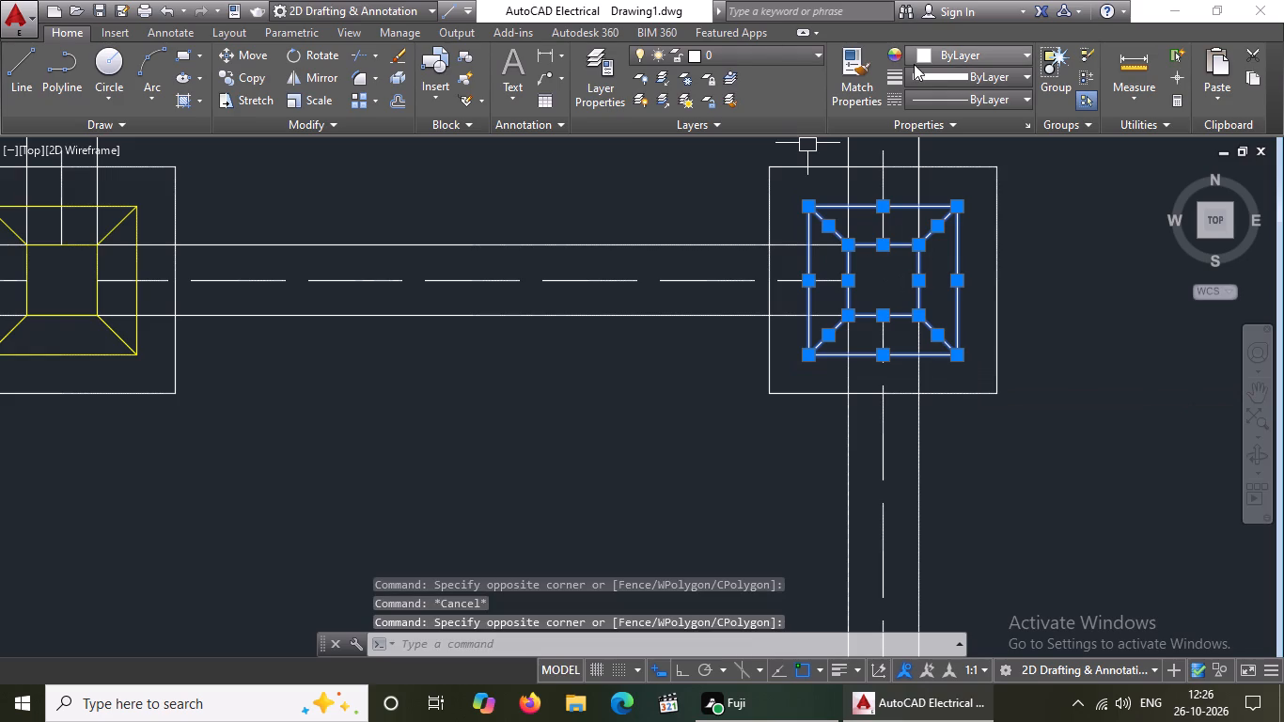
left_click(924, 59)
left_click_drag(935, 242, 934, 252)
scroll(695, 327, "down", 3)
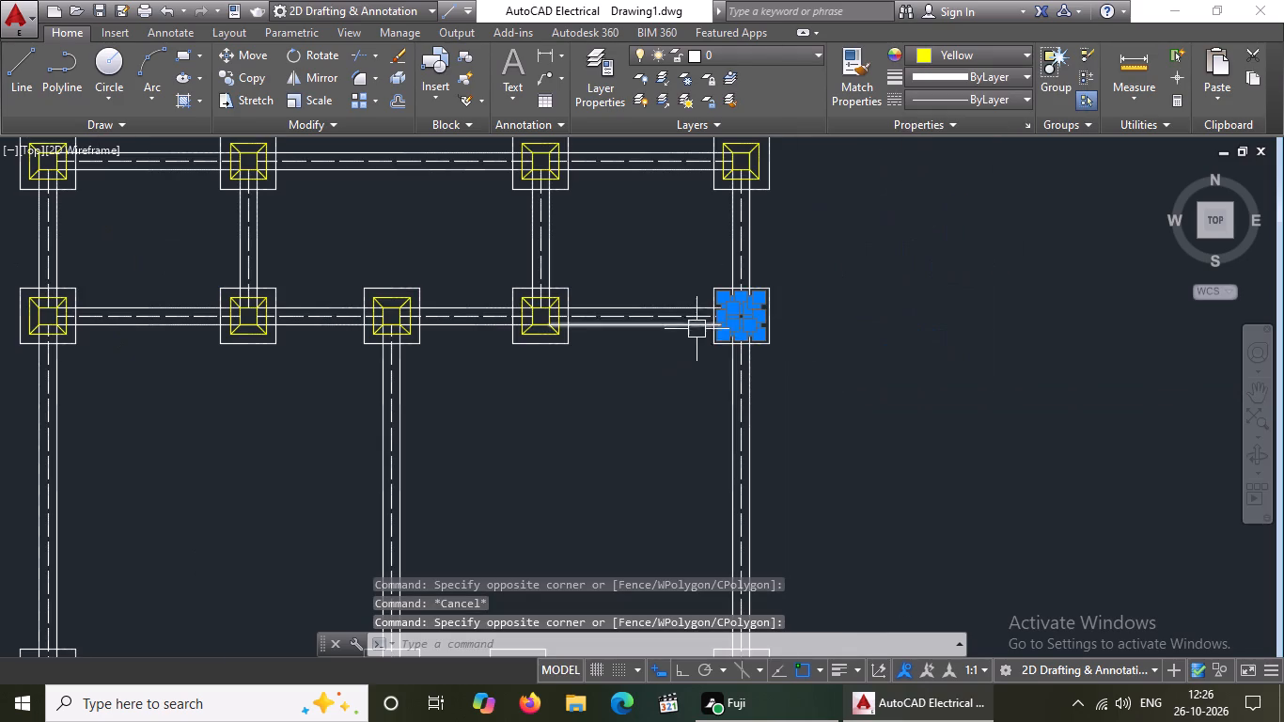
key("Escape")
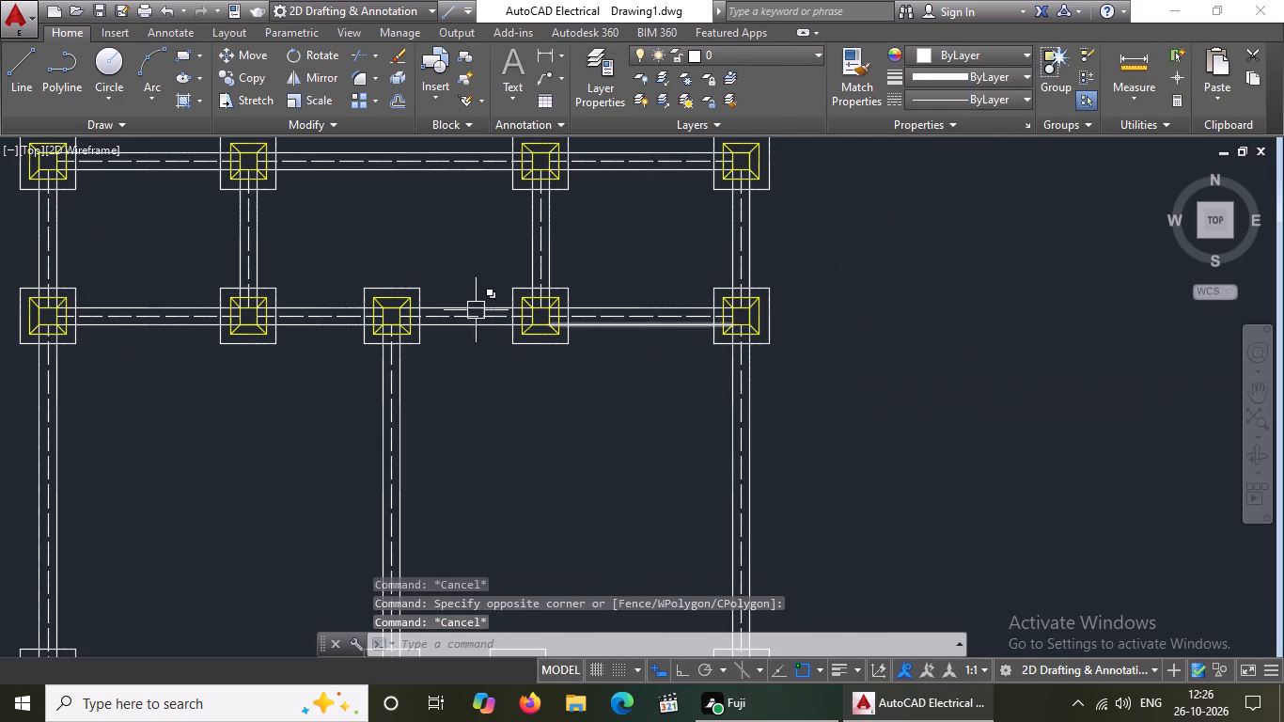
middle_click_drag(418, 297, 523, 254)
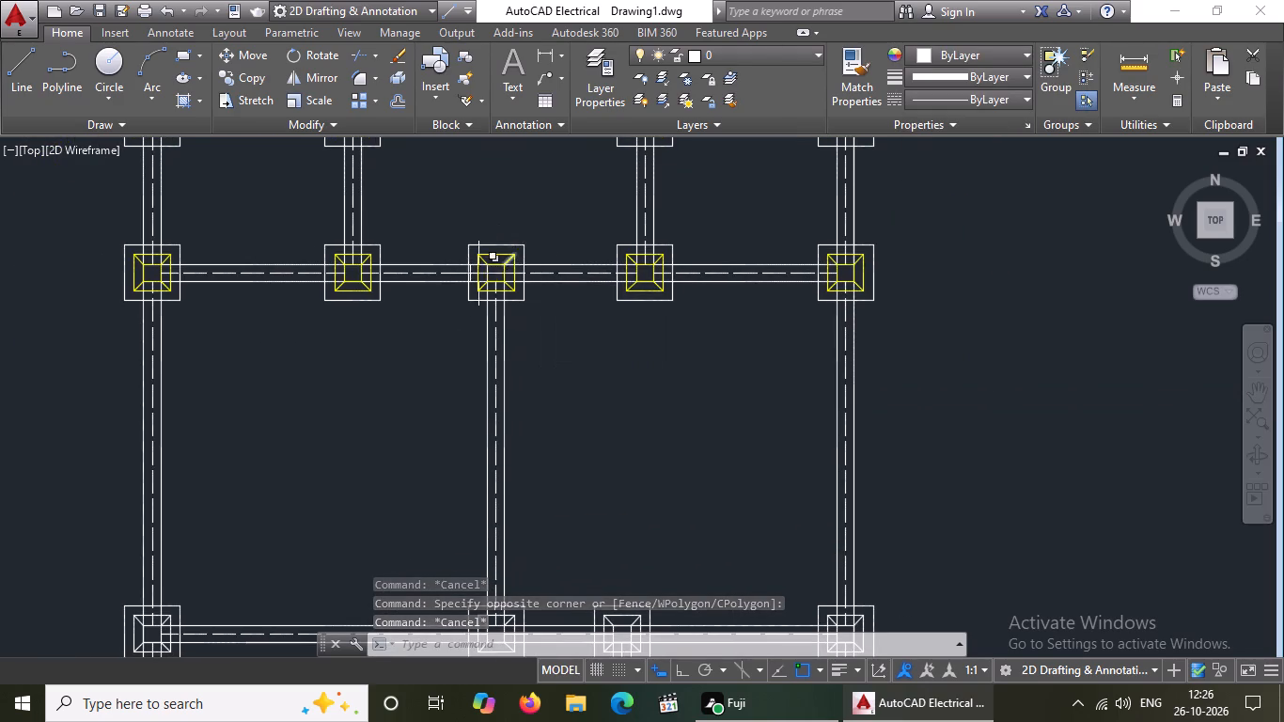
Colour the inner outline, column square and diagonals yellow at the third row's first, leftmost column.
scroll(473, 290, "down", 3)
scroll(421, 400, "up", 3)
scroll(316, 304, "up", 2)
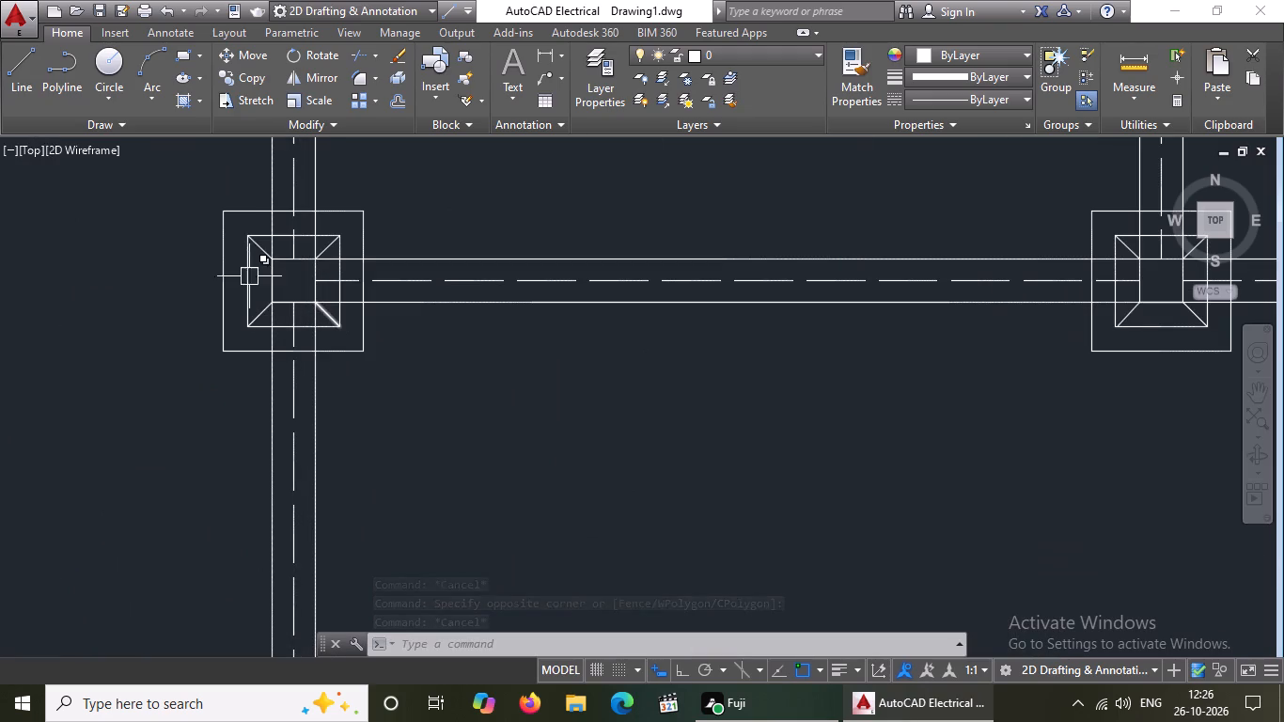
left_click(237, 224)
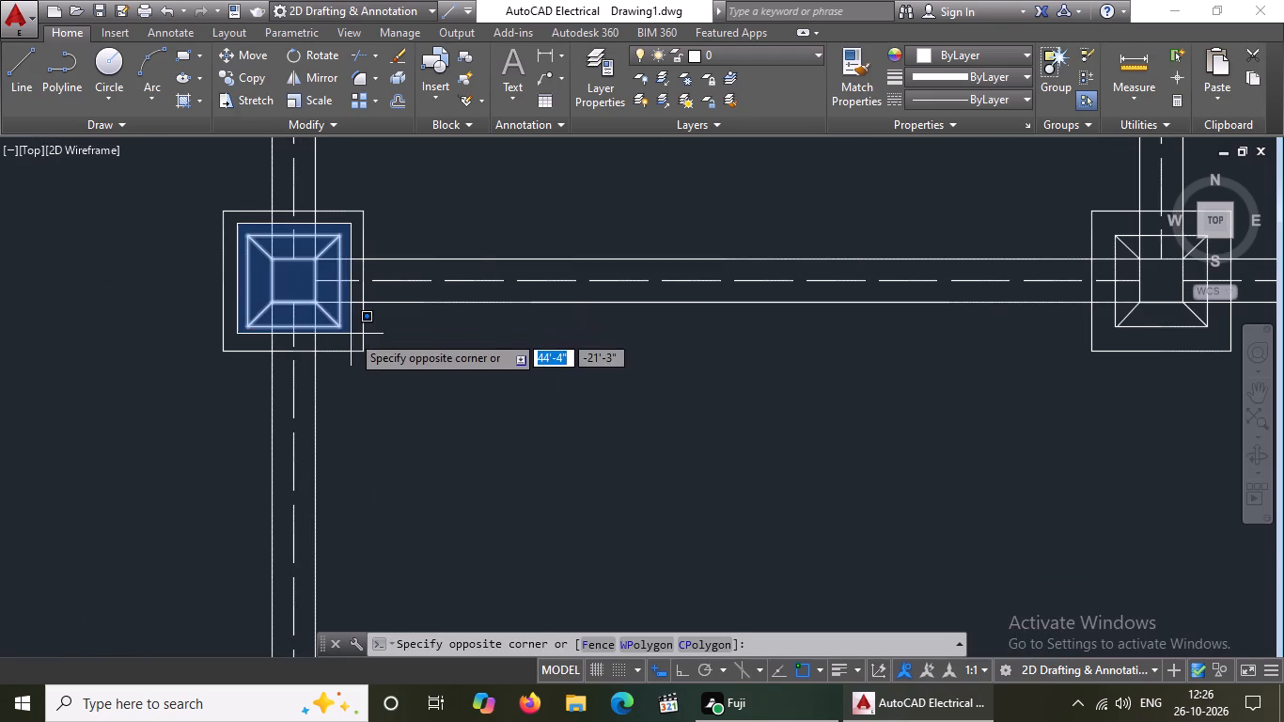
left_click(351, 334)
left_click(955, 46)
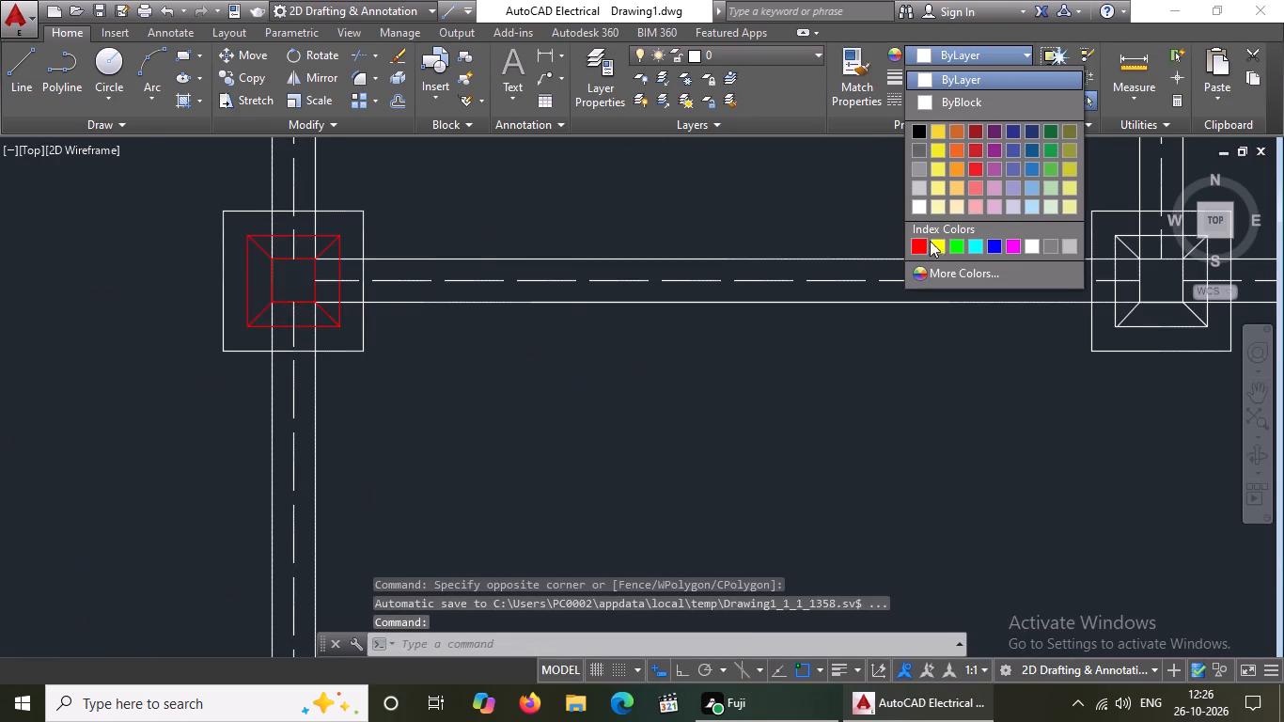
left_click(940, 248)
key("Escape")
Colour the inner outline, column square and diagonals yellow at the third row's second column.
scroll(636, 315, "down", 2)
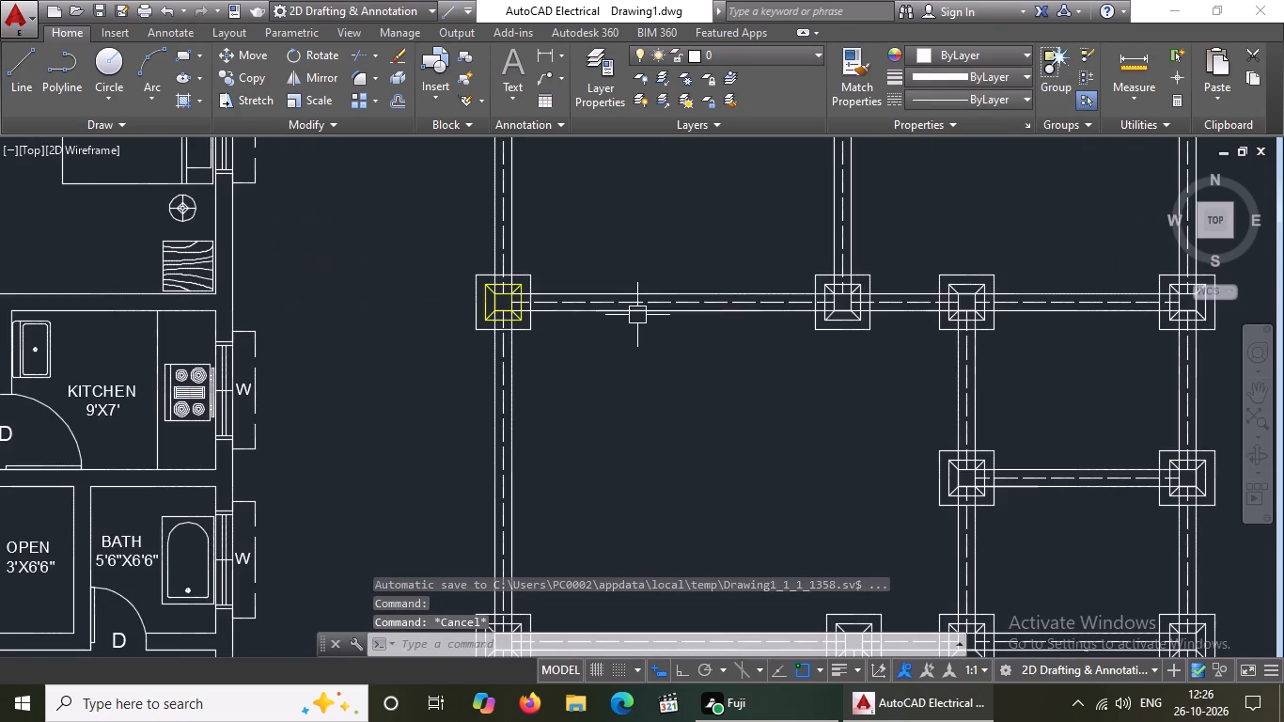
scroll(850, 297, "up", 5)
left_click(534, 160)
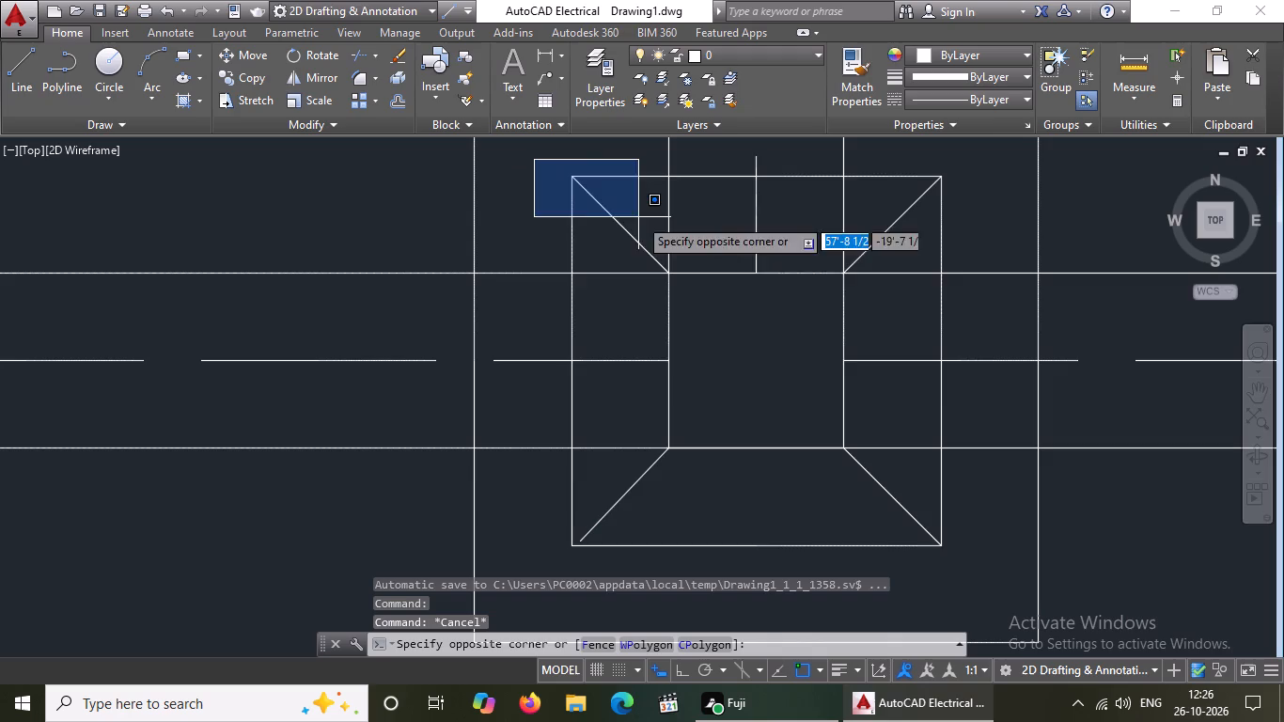
left_click(959, 562)
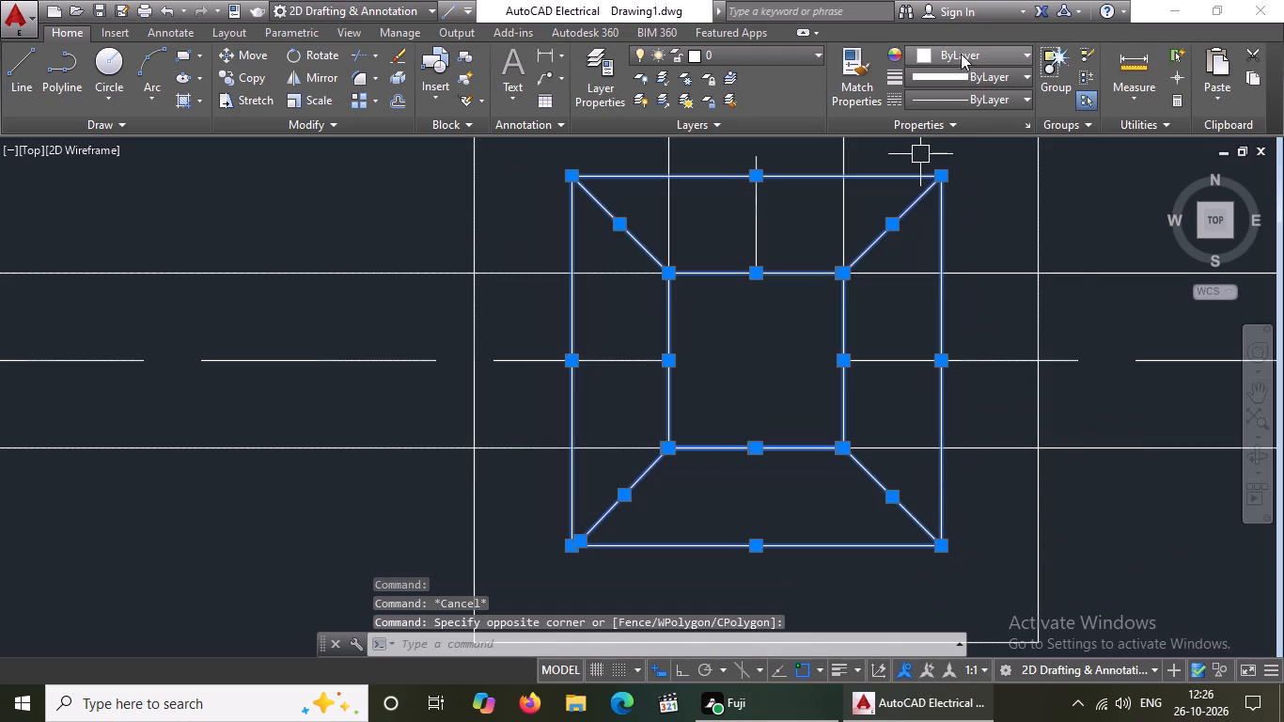
left_click(960, 48)
left_click(936, 241)
key("Escape")
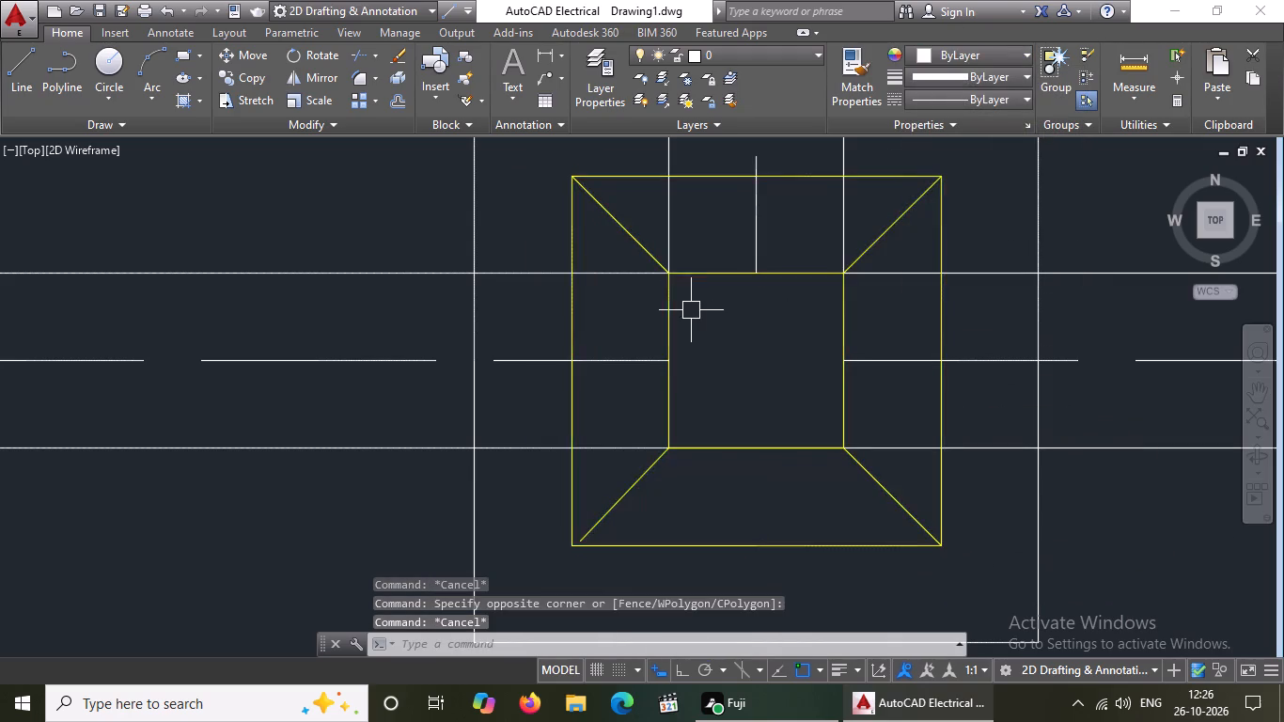
Colour the inner outline, column square and diagonals yellow at the third row's third column.
scroll(707, 300, "down", 4)
scroll(910, 312, "up", 3)
left_click(786, 174)
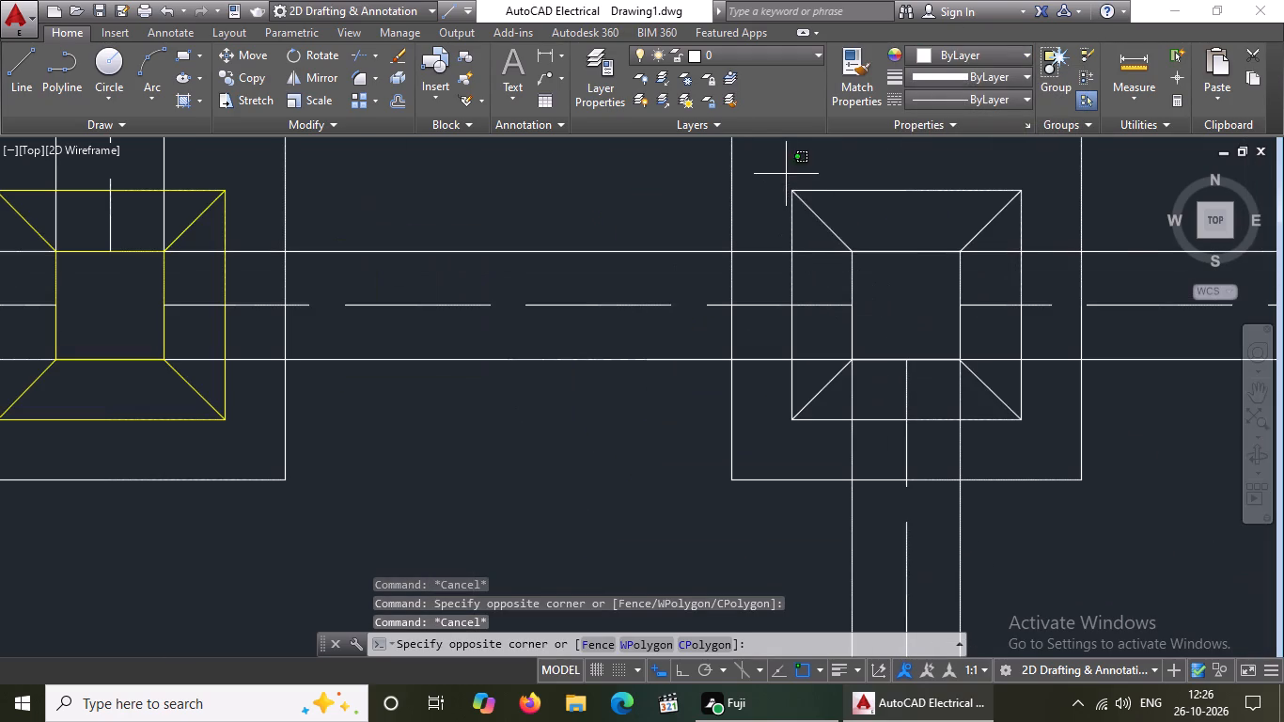
left_click(1035, 434)
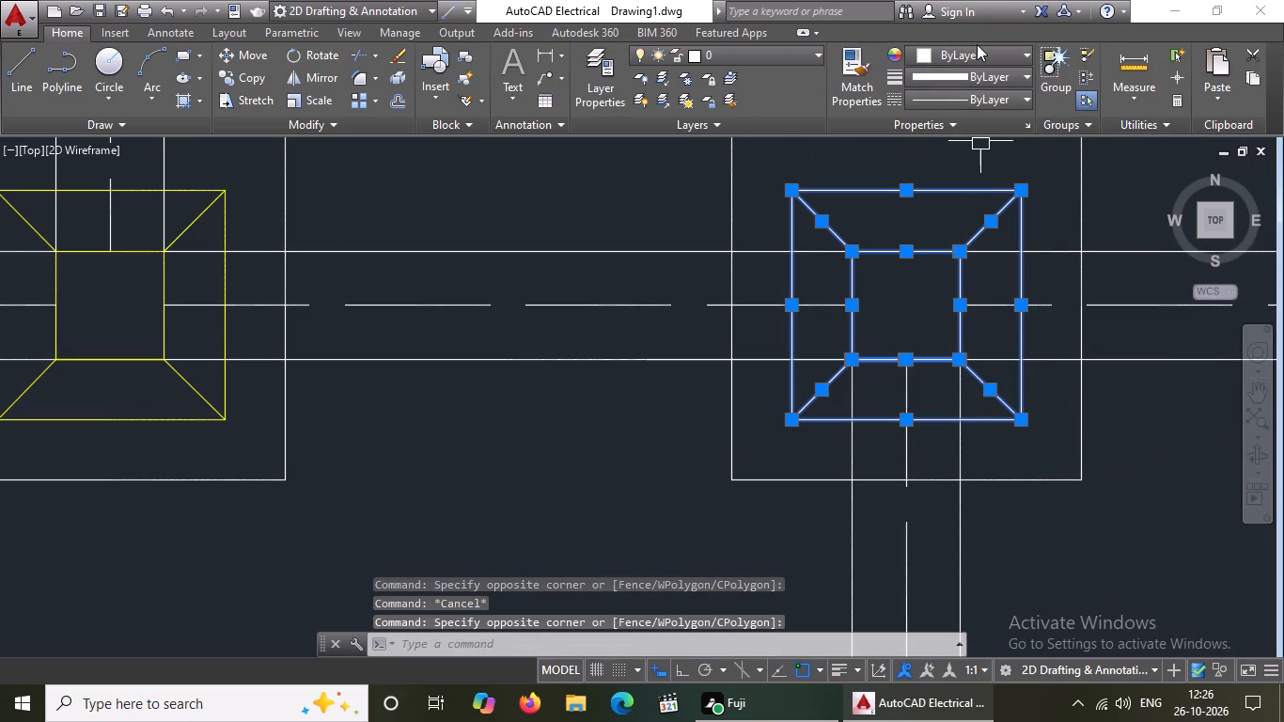
left_click(977, 44)
left_click_drag(977, 45, 977, 62)
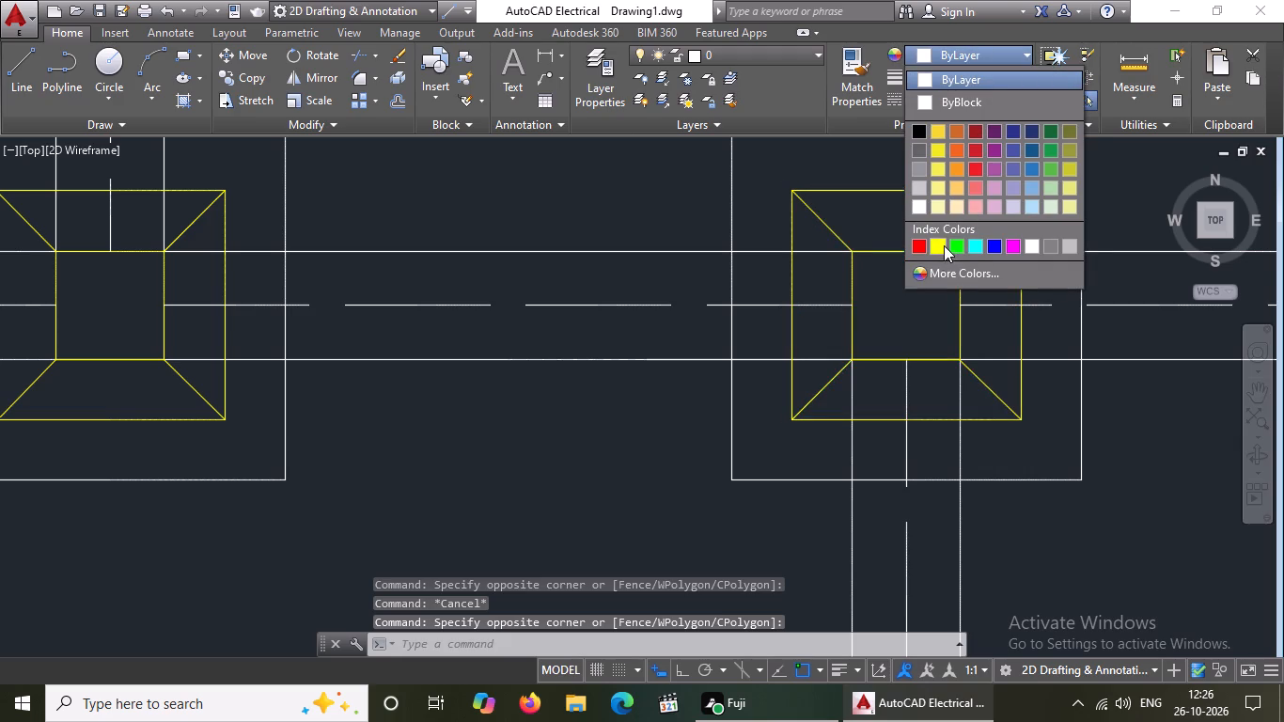
left_click(944, 245)
scroll(860, 281, "down", 5)
key("Escape")
Colour the inner outline, column square and diagonals yellow at the third row's fourth, rightmost column.
scroll(1004, 291, "up", 5)
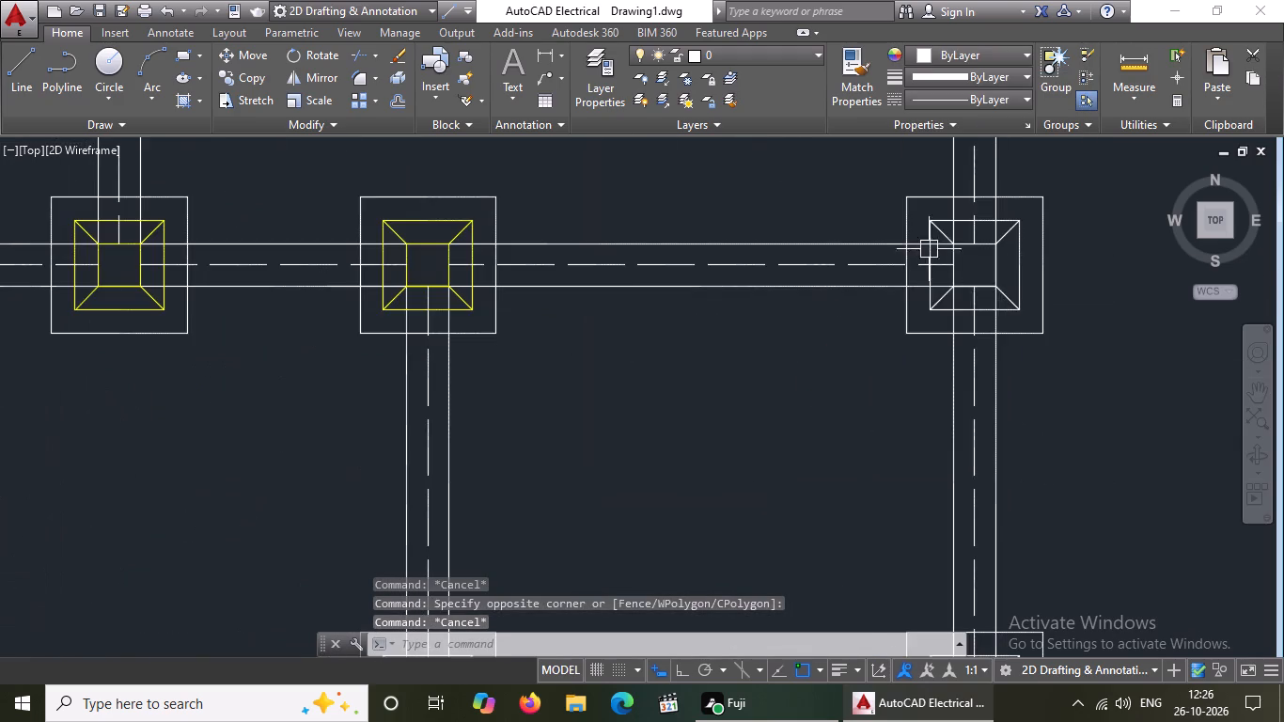
scroll(932, 233, "up", 2)
left_click(915, 175)
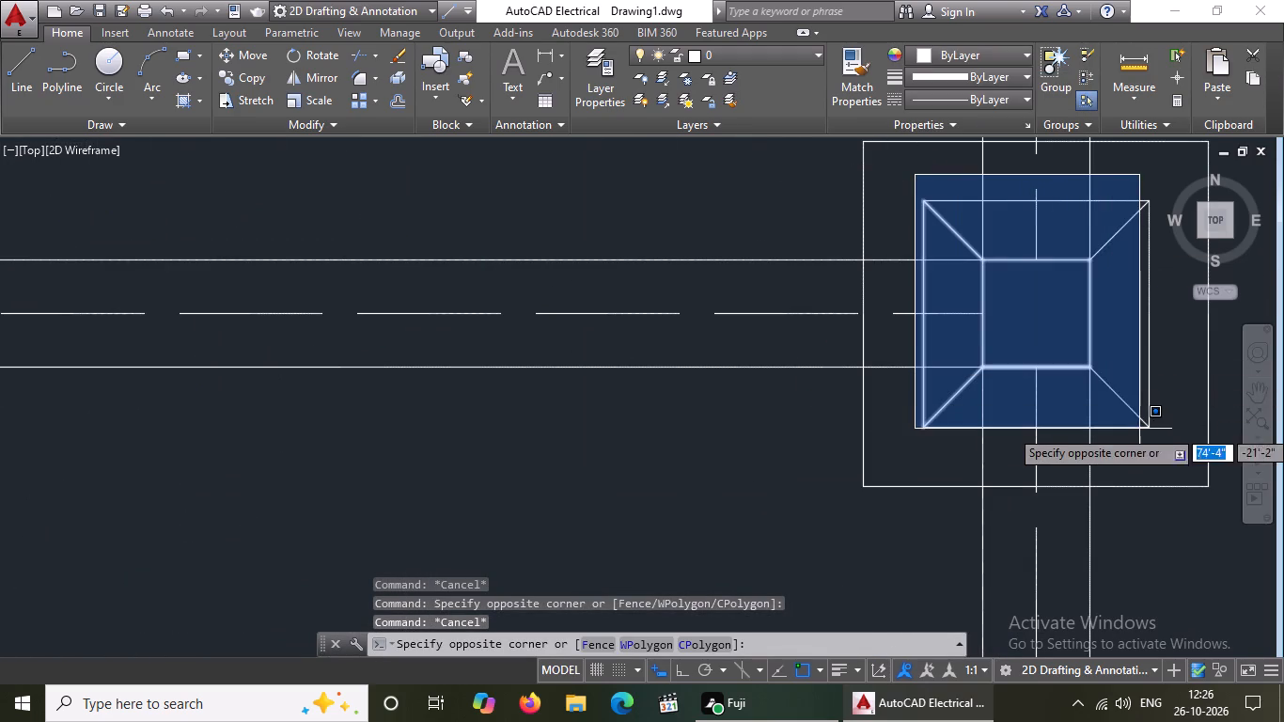
left_click(1164, 443)
left_click(947, 60)
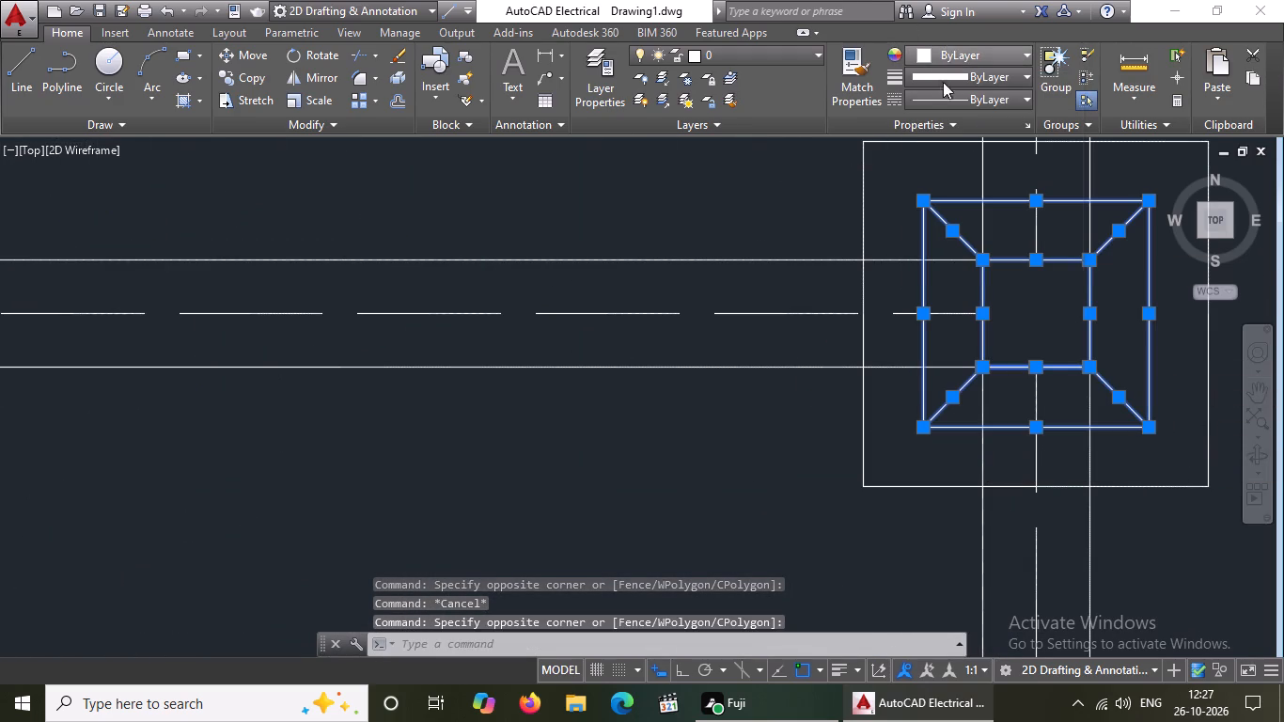
left_click(938, 243)
scroll(821, 210, "down", 4)
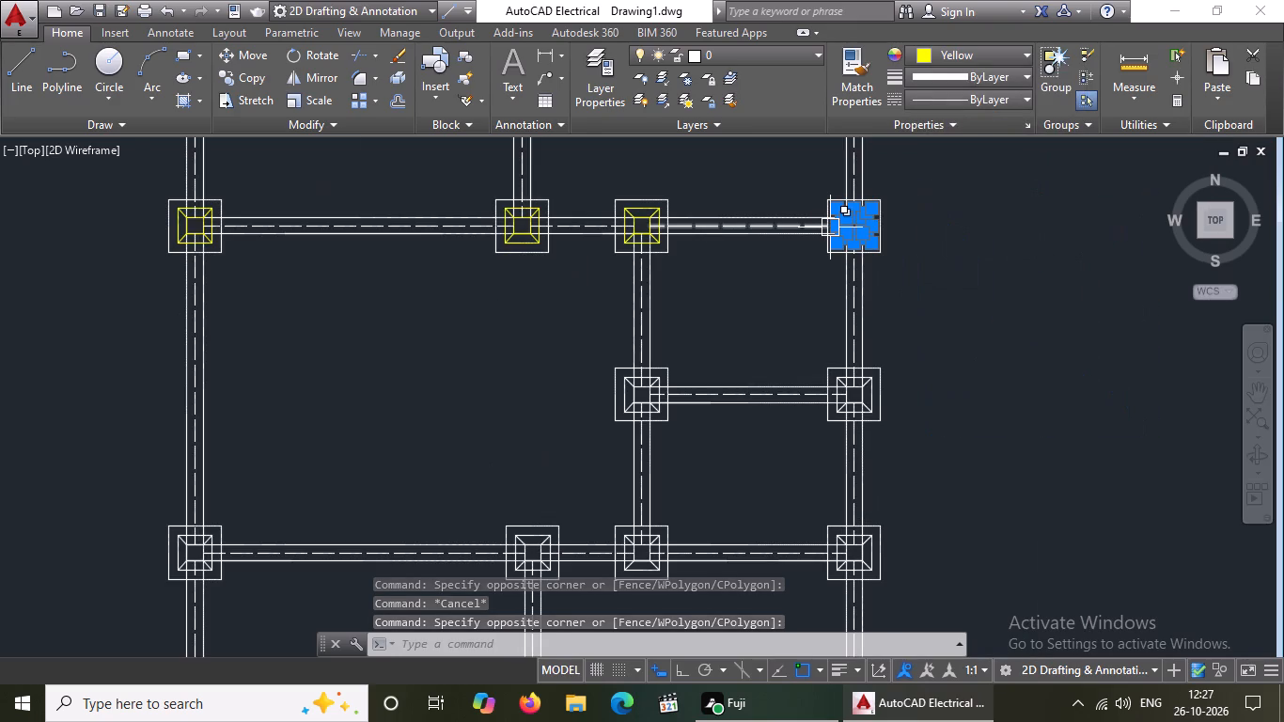
key("Escape")
Colour the inner outline, column square and diagonals yellow at the left column of the two-column fourth row.
scroll(673, 432, "up", 3)
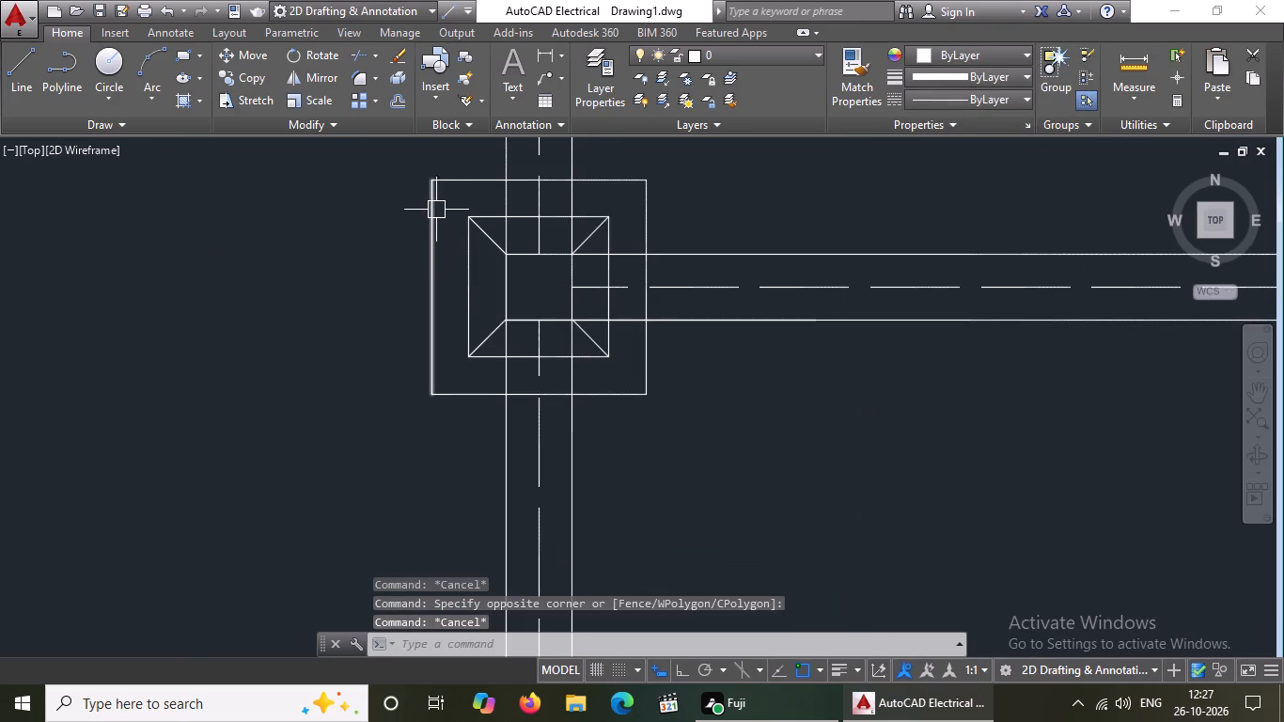
left_click(449, 200)
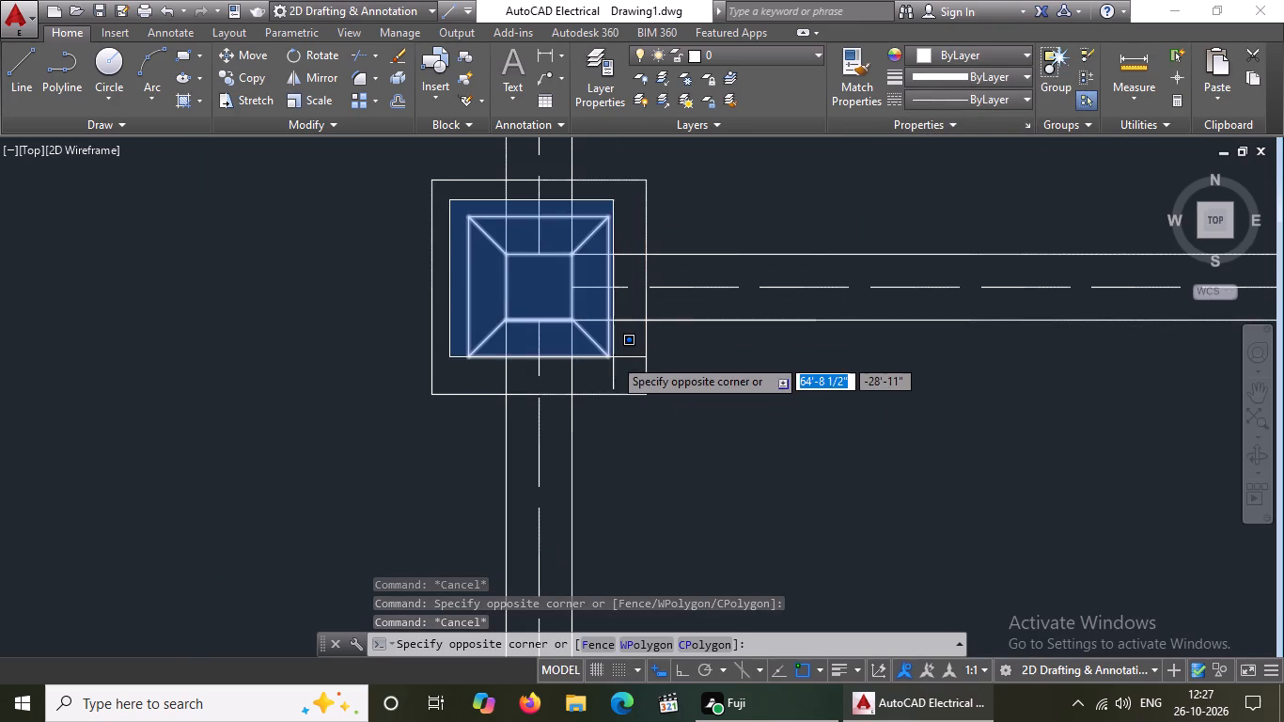
left_click_drag(615, 369, 626, 361)
left_click(940, 47)
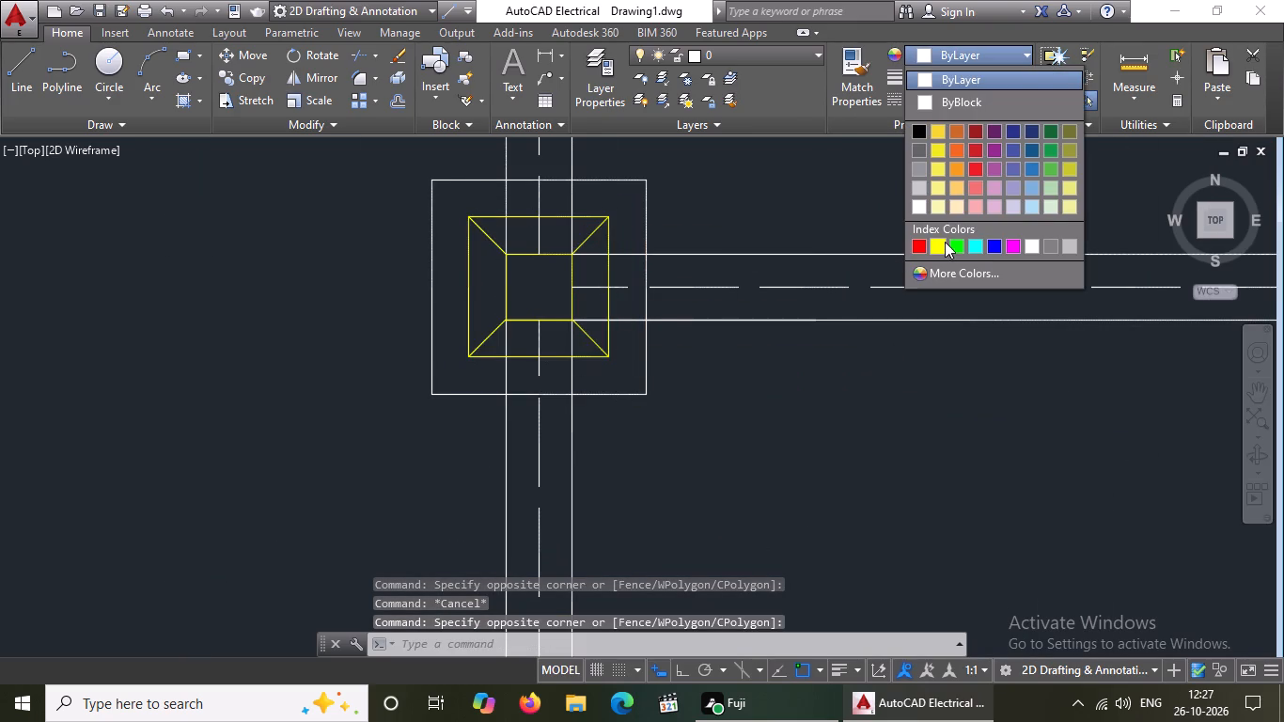
left_click(944, 243)
scroll(708, 290, "down", 4)
key("Escape")
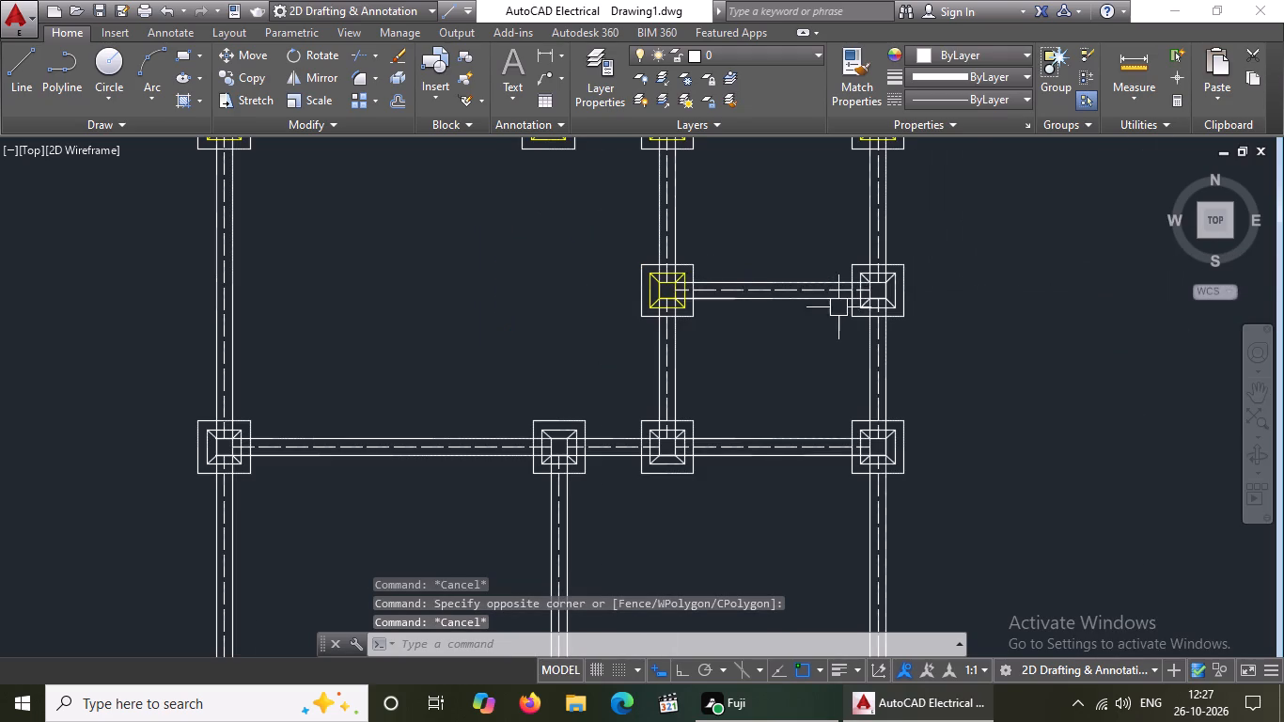
Colour the inner outline, column square and diagonals yellow at the right column of the two-column fourth row.
scroll(876, 298, "up", 4)
scroll(823, 239, "down", 1)
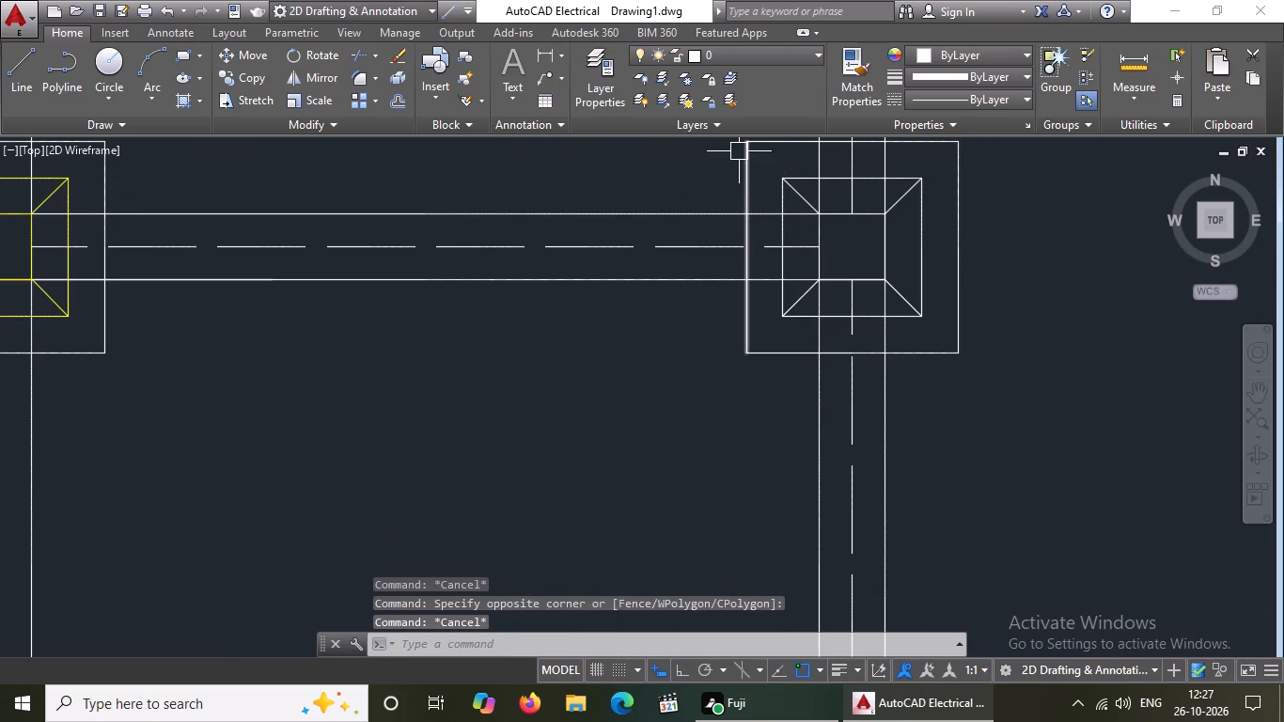
left_click_drag(767, 163, 778, 176)
left_click(937, 334)
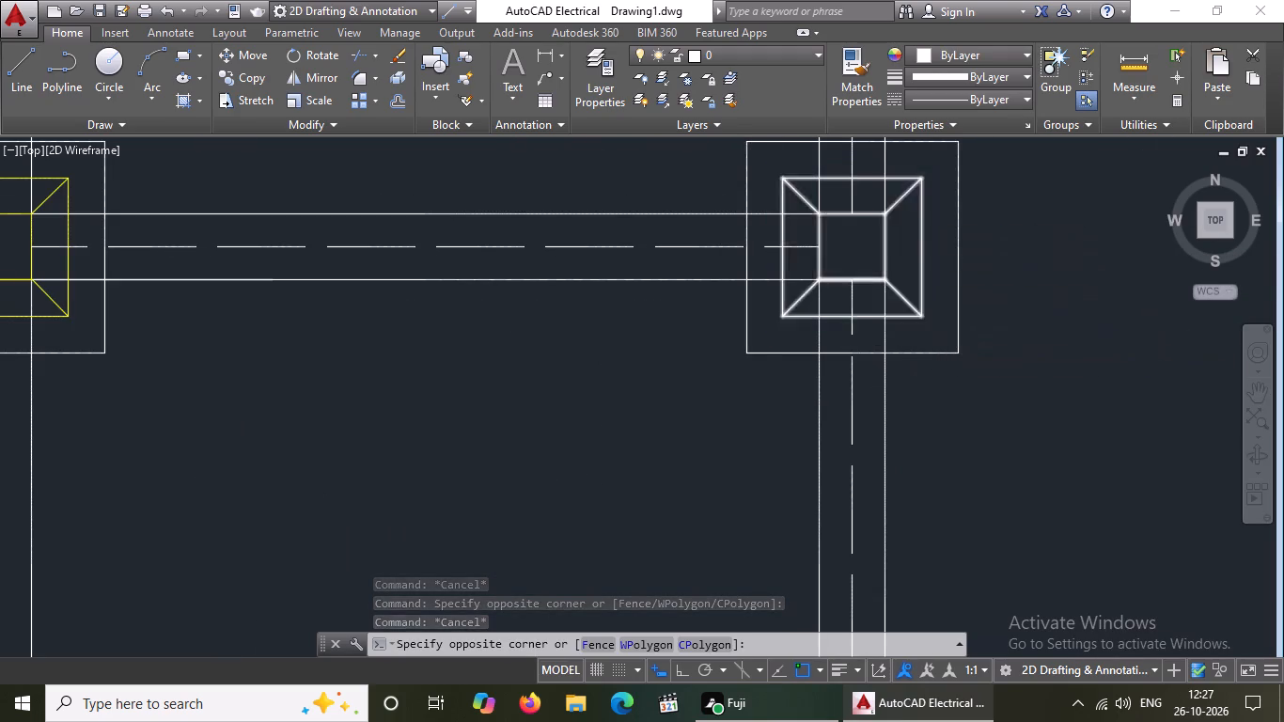
left_click(946, 48)
left_click(933, 250)
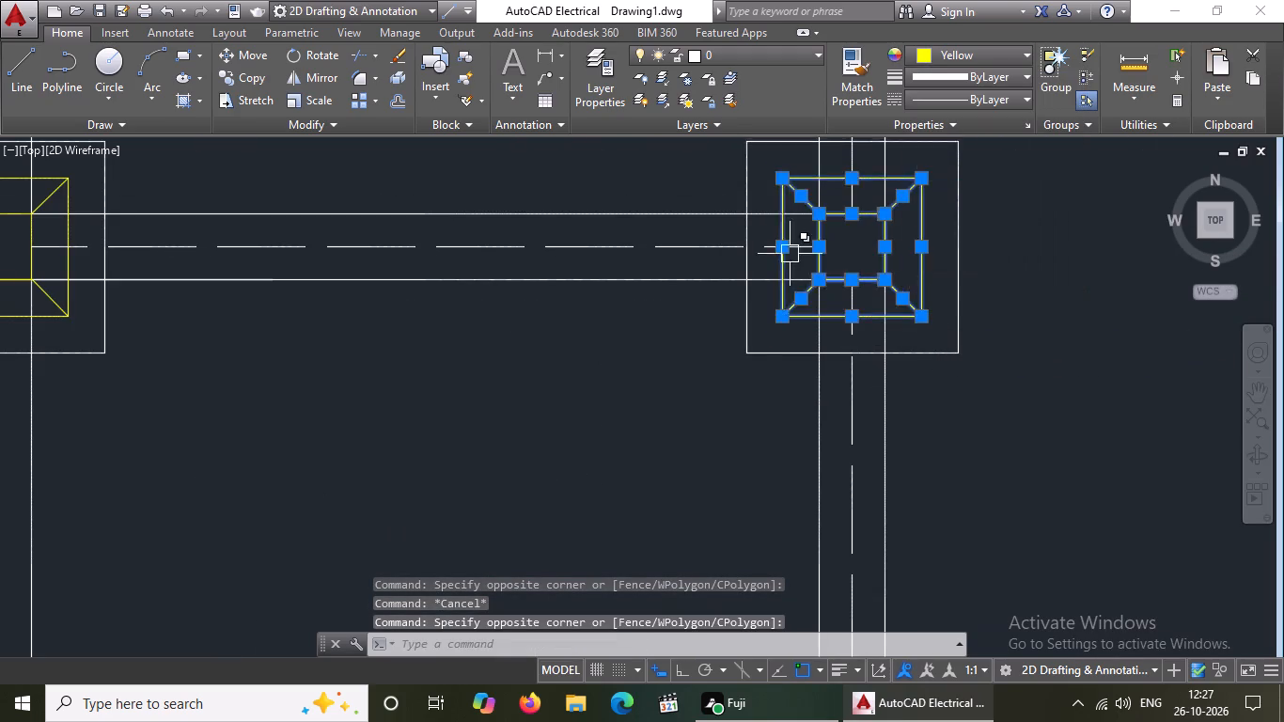
scroll(790, 254, "down", 4)
key("Escape")
Colour the inner outline, column square and diagonals yellow at the fifth row's fourth, rightmost column.
scroll(819, 414, "up", 4)
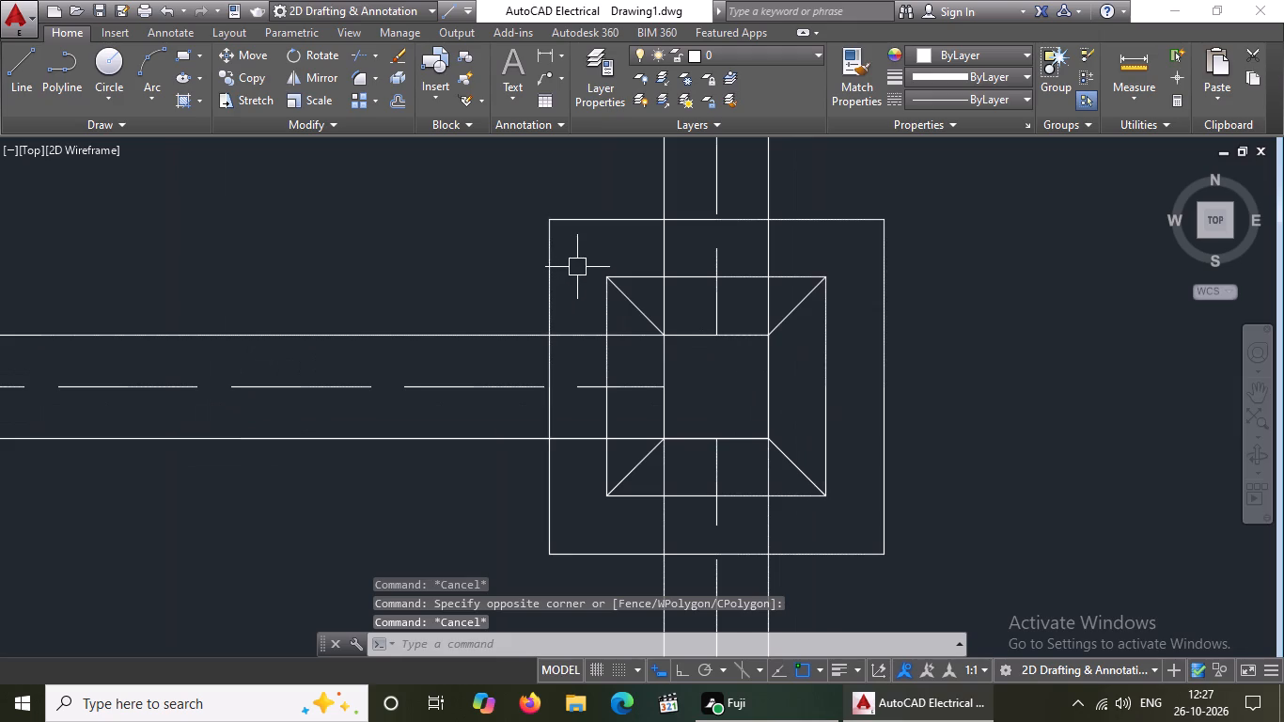
left_click(580, 263)
left_click(843, 509)
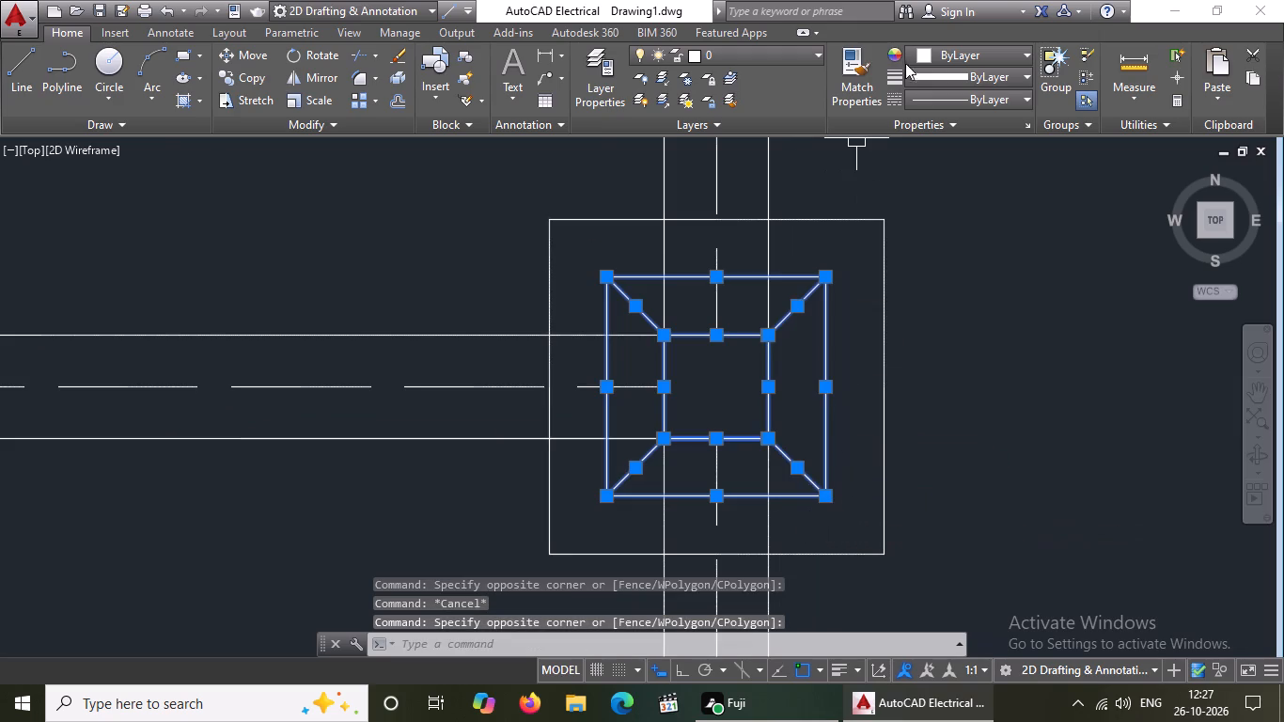
left_click(932, 60)
left_click(939, 245)
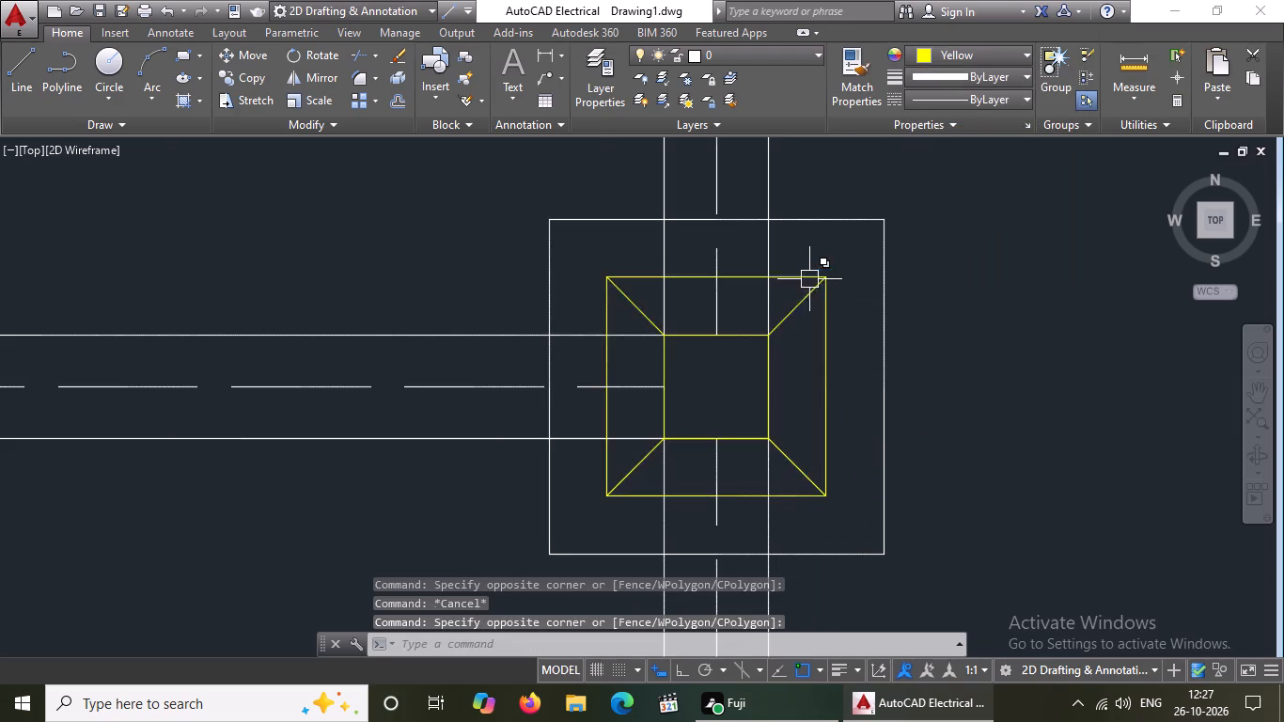
key("Escape")
Colour the inner outline, column square and diagonals yellow at the fifth row's third column.
scroll(801, 273, "down", 4)
scroll(467, 276, "up", 4)
left_click(265, 249)
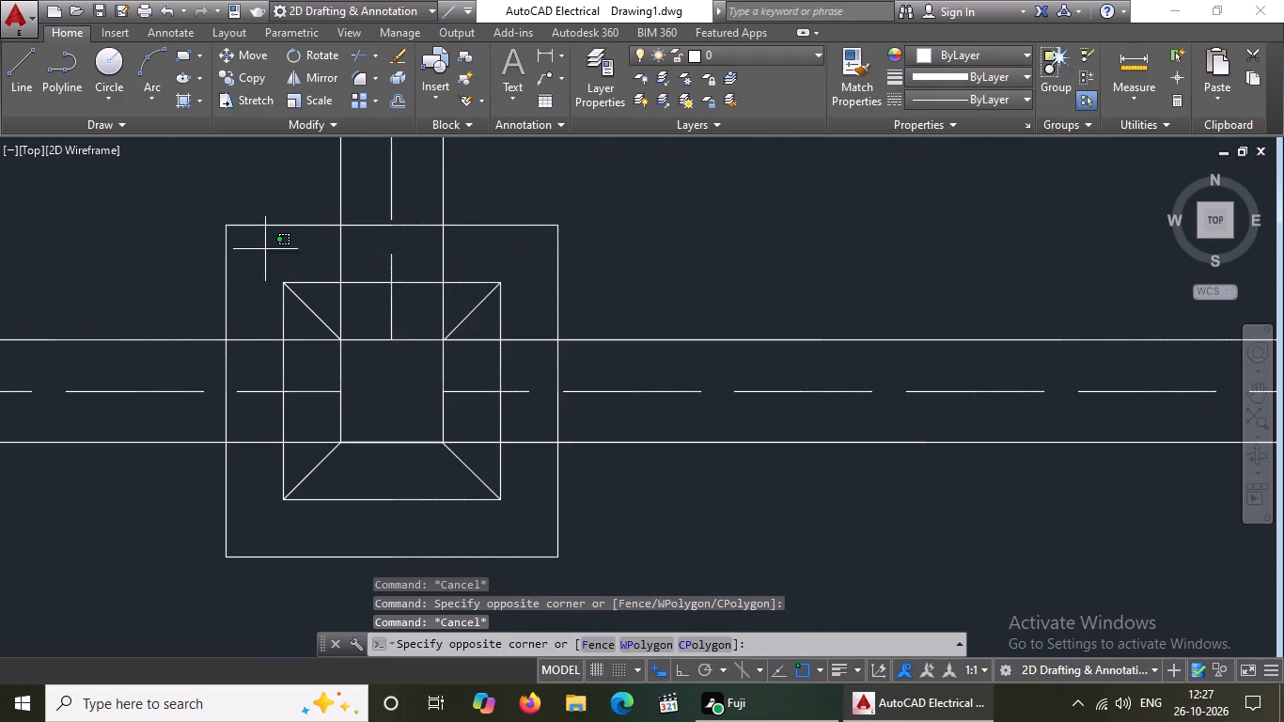
left_click(523, 516)
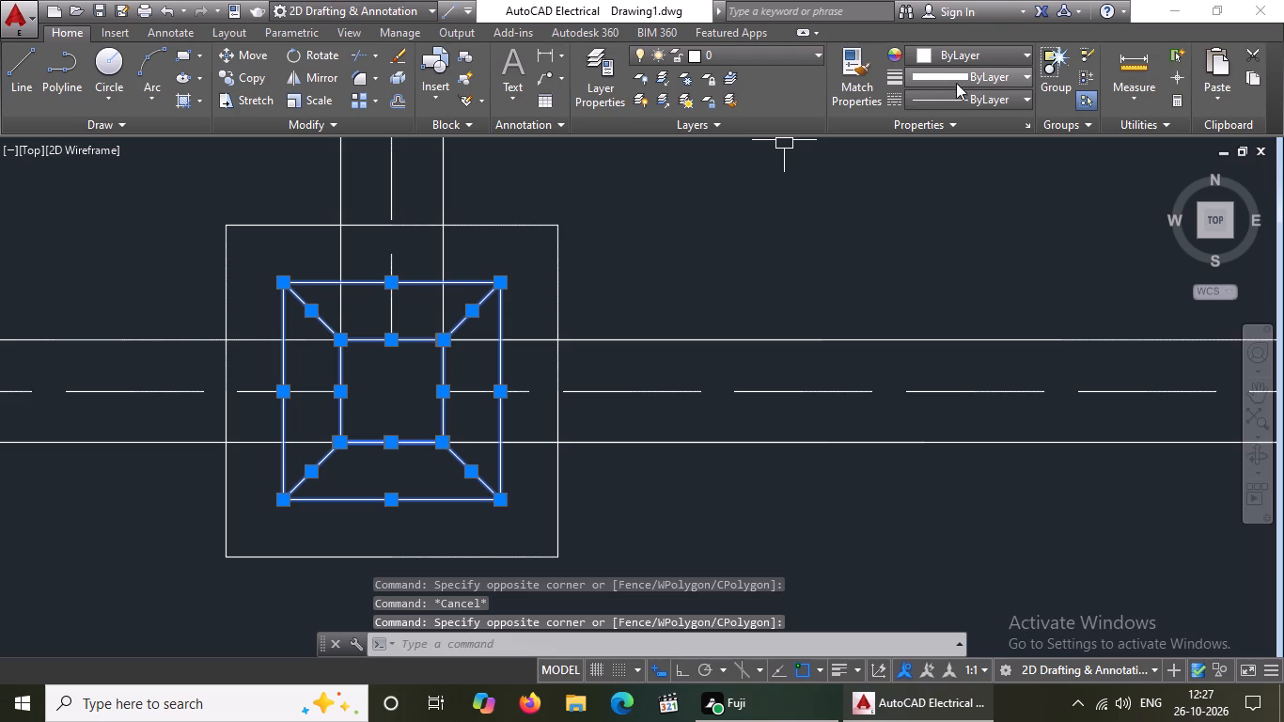
left_click(956, 62)
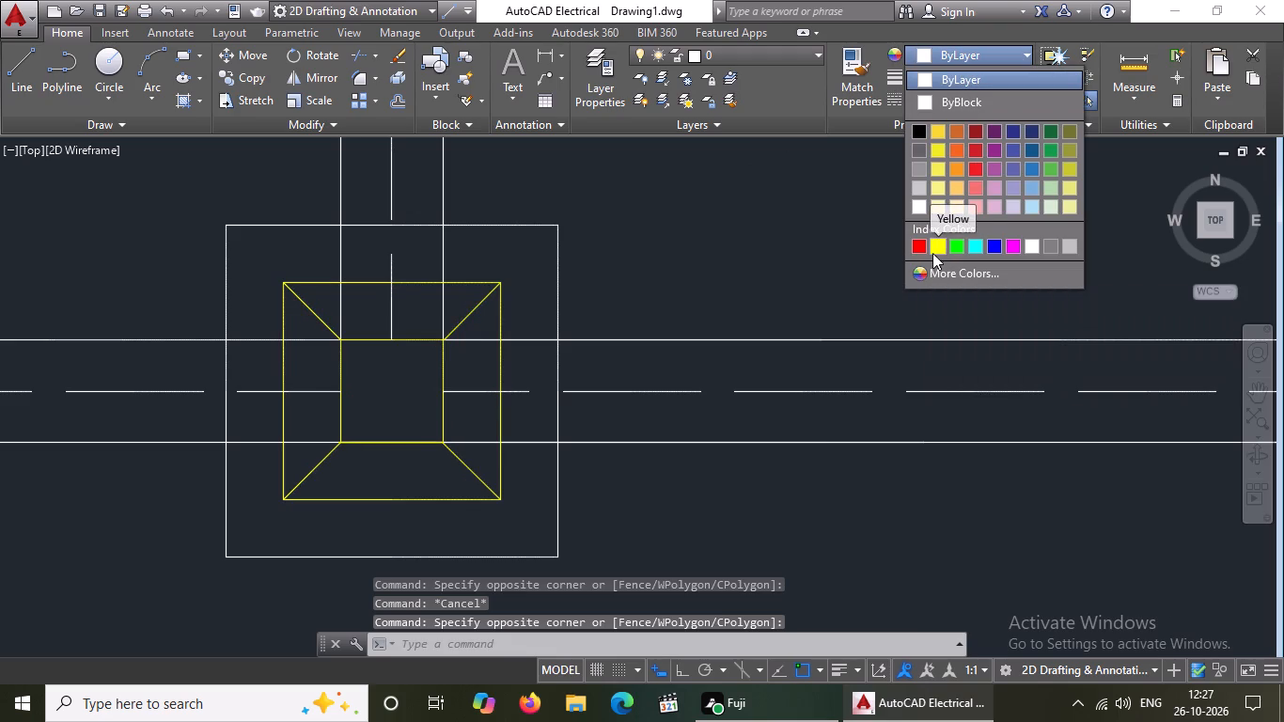
left_click_drag(935, 244, 932, 254)
scroll(526, 318, "down", 3)
key("Escape")
Colour the inner outline, column square and diagonals yellow at the fifth row's second column.
scroll(348, 338, "up", 4)
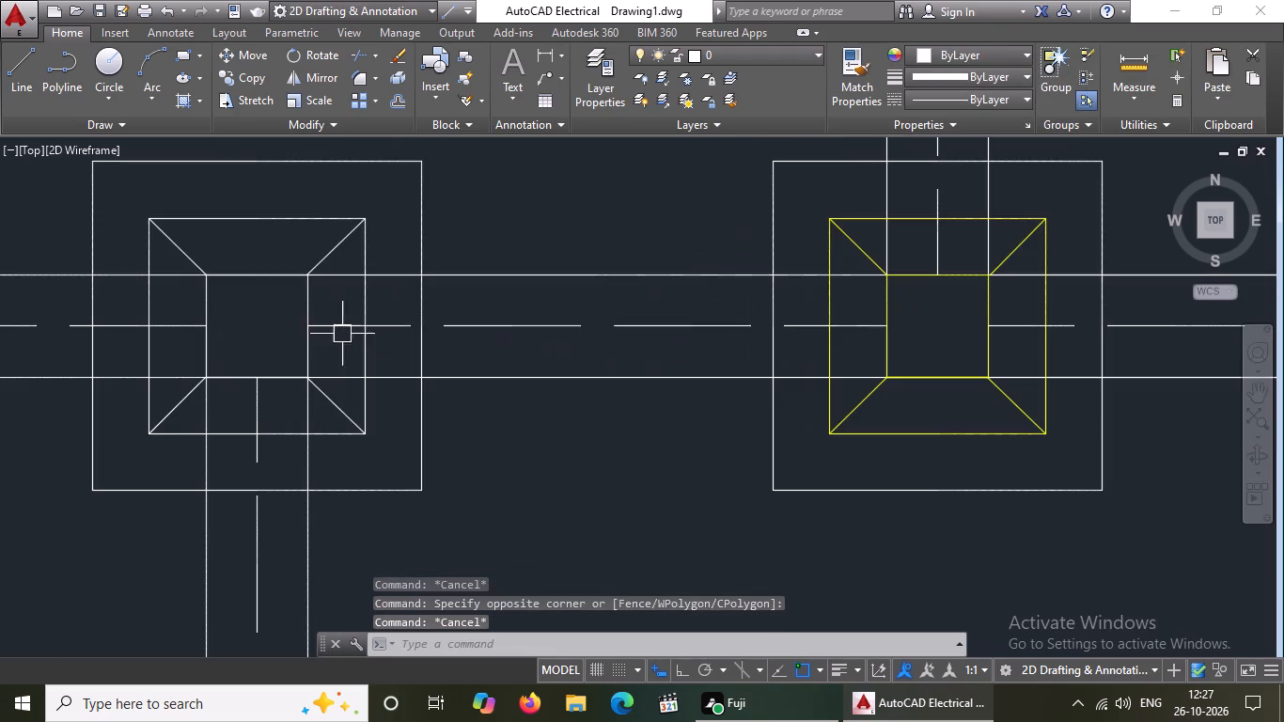
left_click(139, 192)
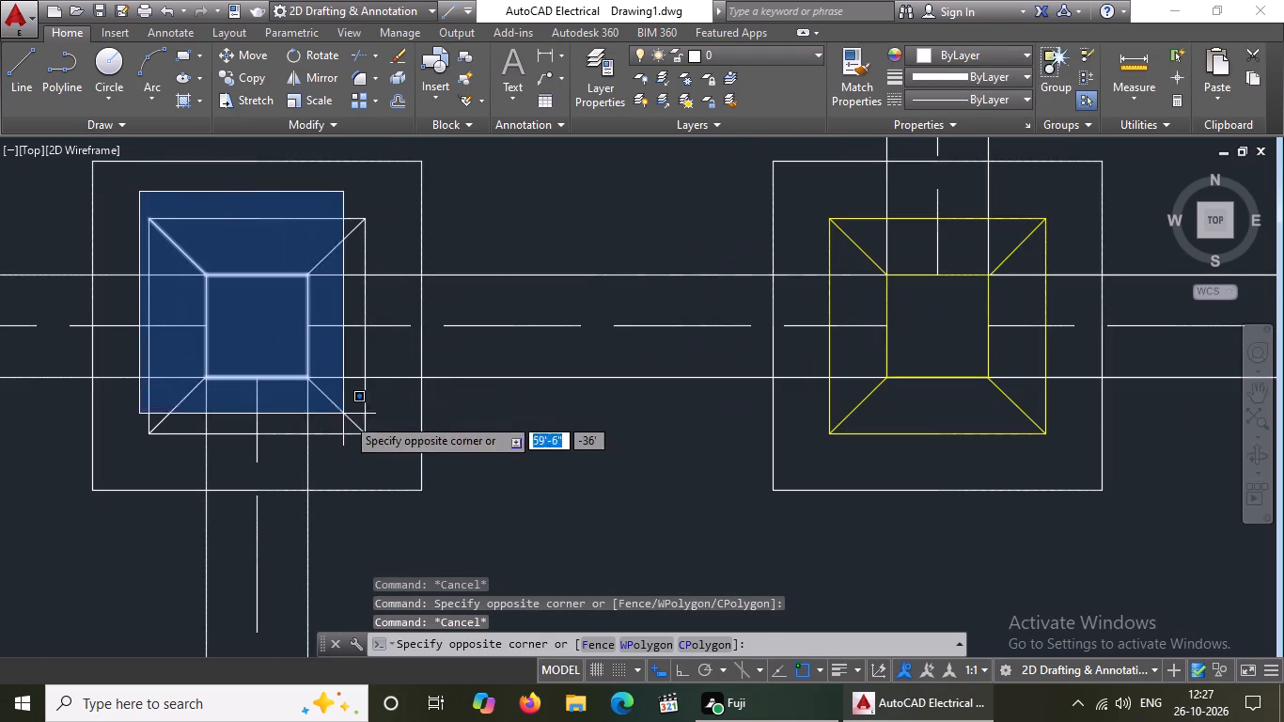
left_click(388, 454)
left_click(935, 53)
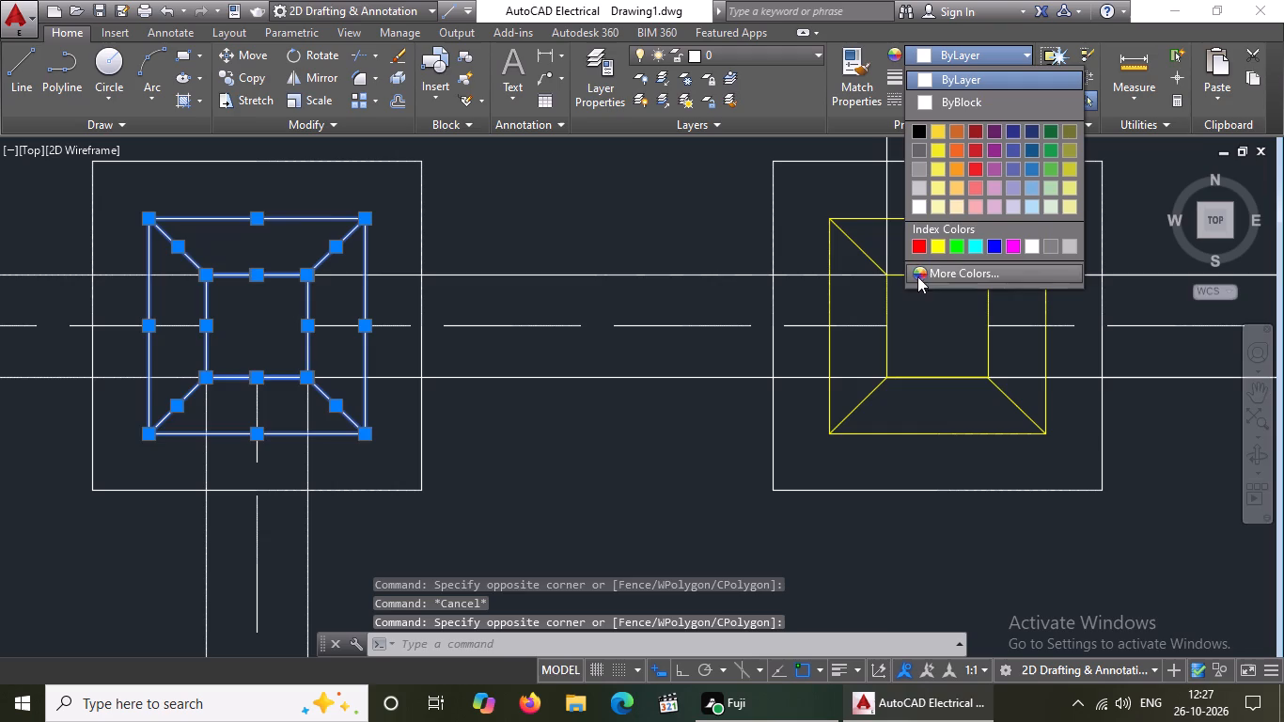
left_click_drag(939, 245, 931, 256)
scroll(385, 303, "down", 4)
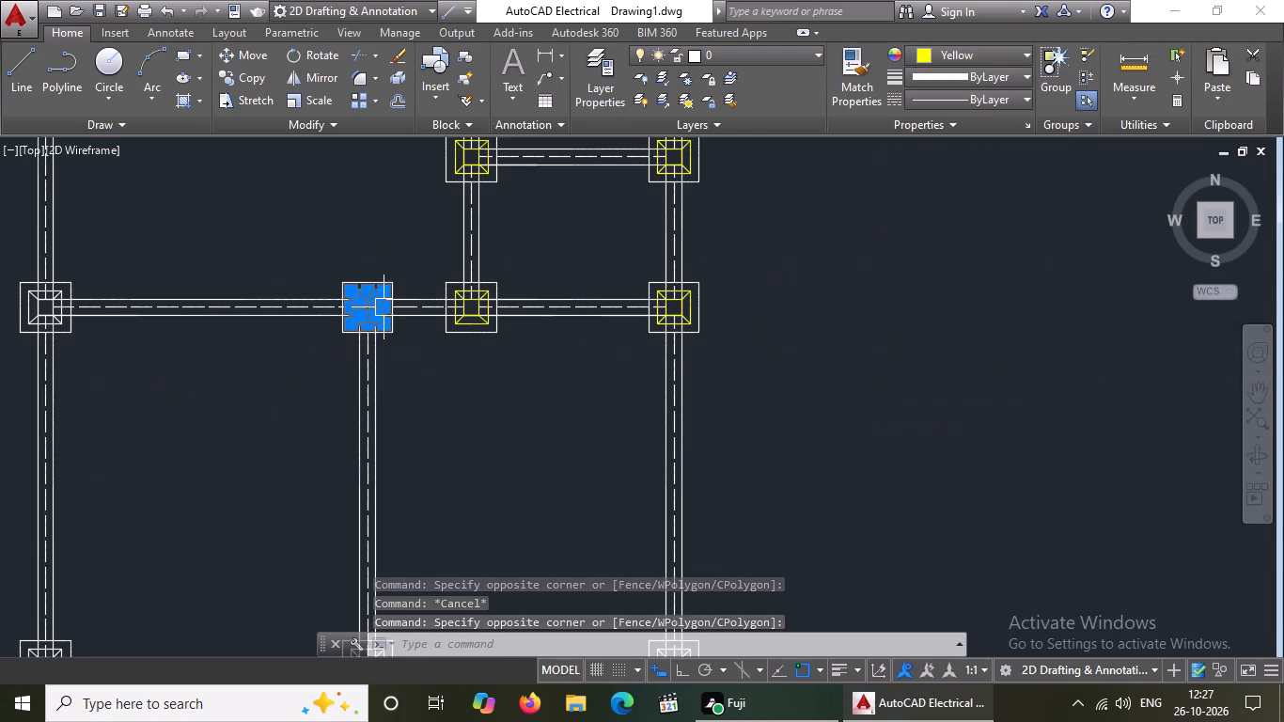
key("Escape")
Colour the inner outline, column square and diagonals yellow at the fifth row's first, leftmost column.
scroll(122, 307, "down", 2)
scroll(77, 258, "up", 2)
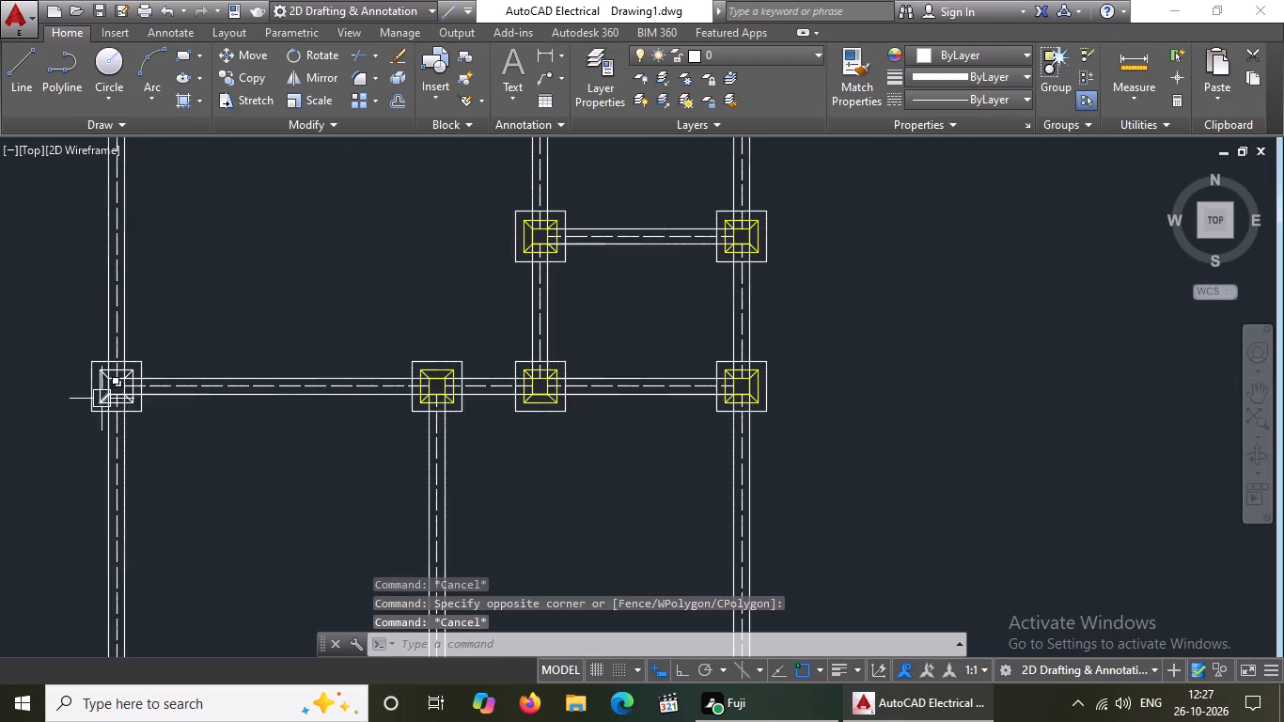
scroll(102, 399, "up", 3)
left_click(73, 277)
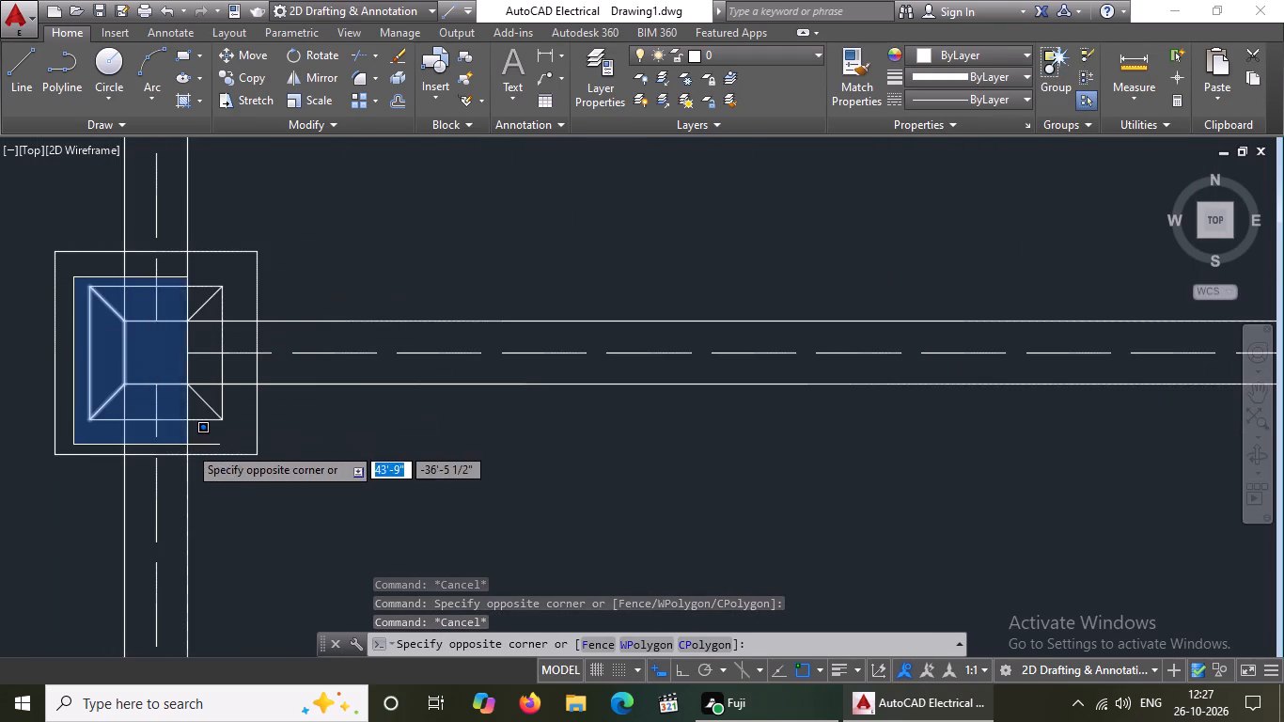
left_click(230, 434)
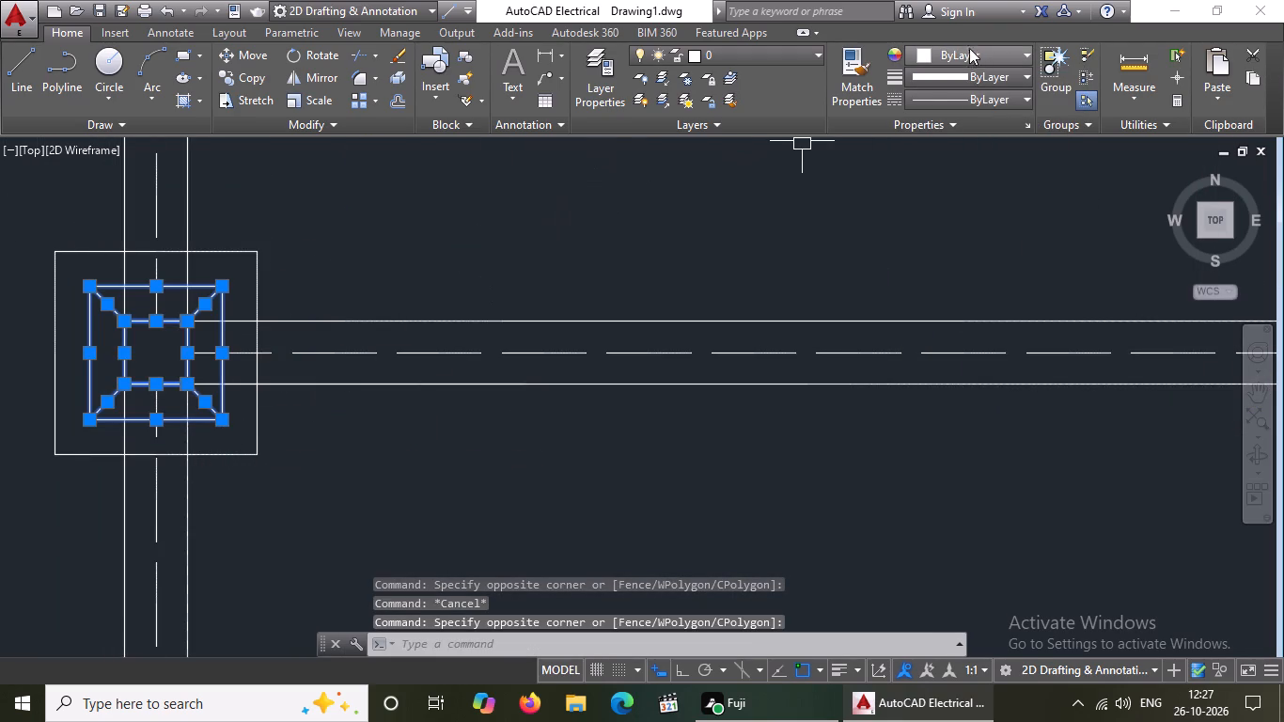
left_click(969, 48)
left_click(940, 240)
scroll(202, 222, "down", 4)
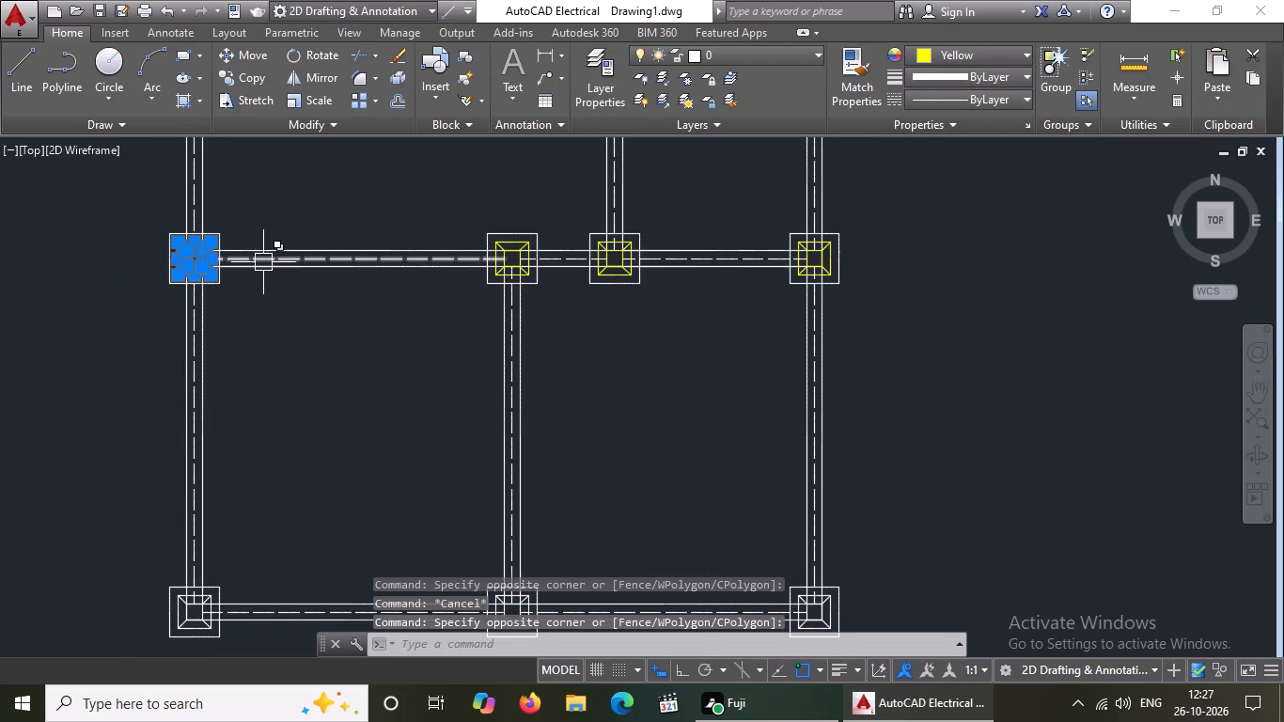
Colour the inner outline, column square and diagonals yellow at the bottom row's first, leftmost column.
key("Escape")
scroll(279, 308, "down", 1)
scroll(191, 536, "up", 2)
scroll(270, 452, "up", 2)
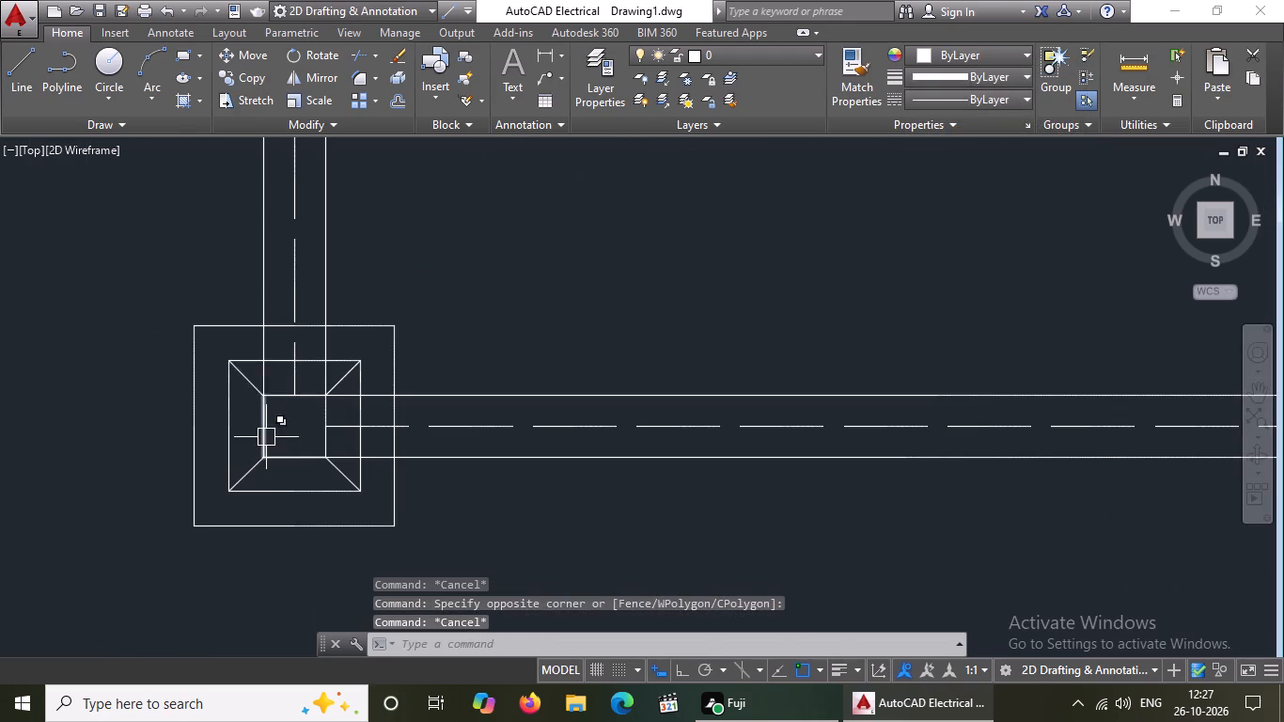
left_click_drag(203, 341, 225, 360)
left_click(368, 510)
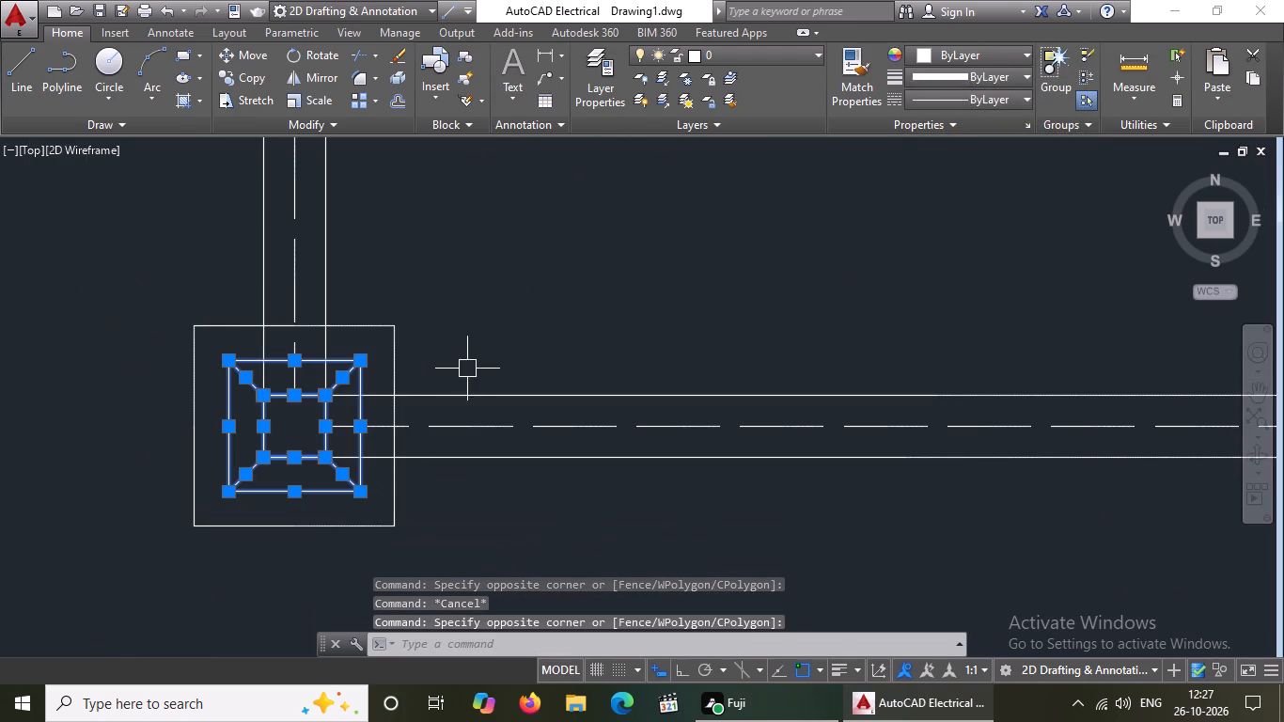
left_click(972, 48)
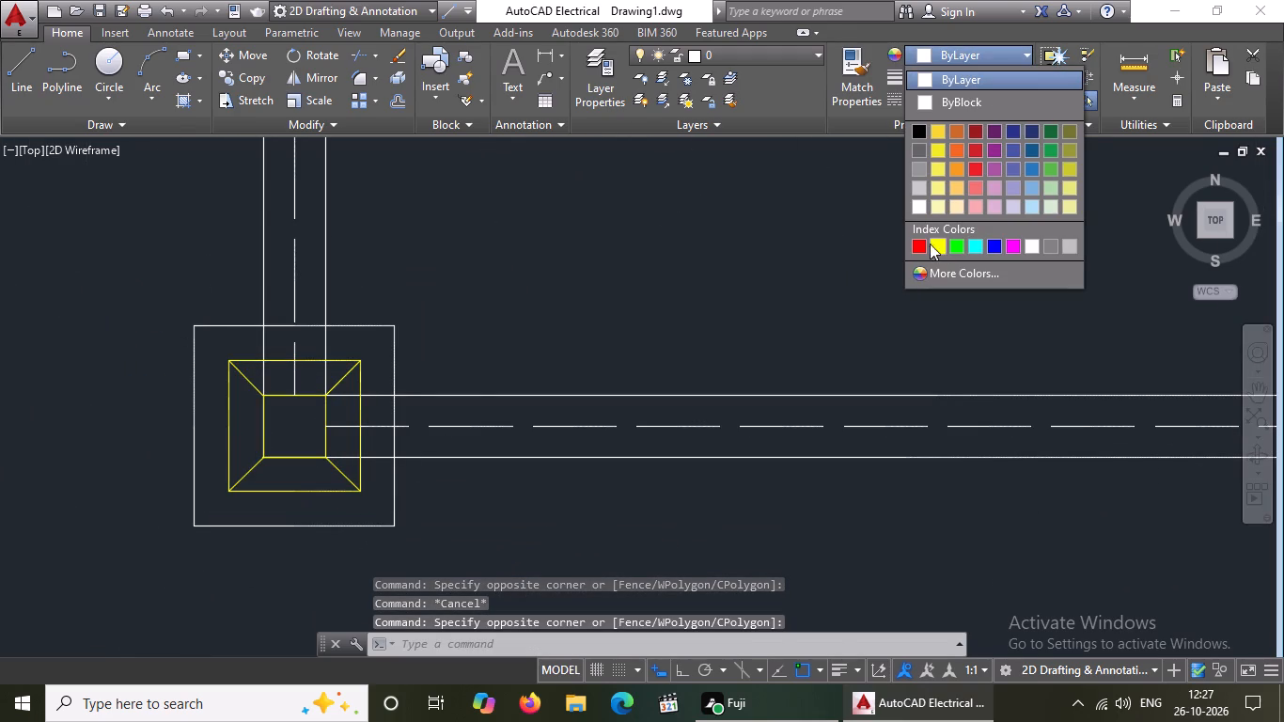
left_click(942, 242)
scroll(405, 293, "down", 3)
key("Escape")
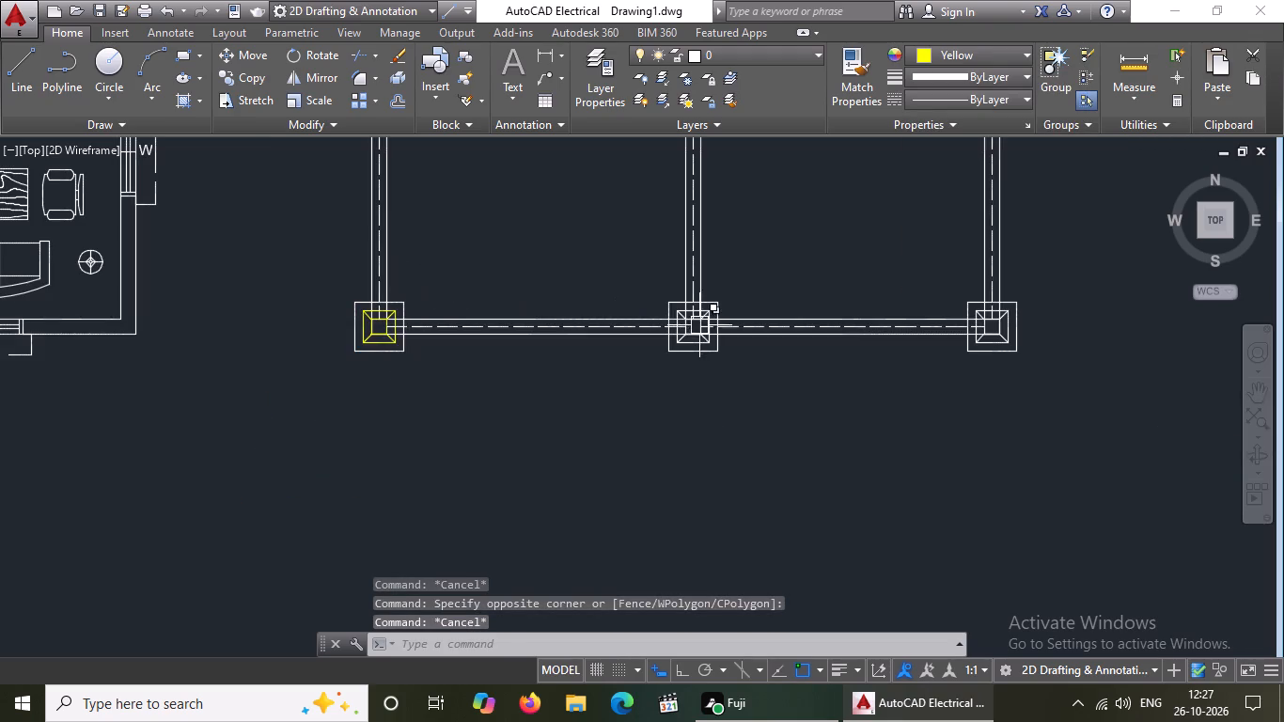
Colour the inner outline, column square and diagonals yellow at the bottom row's middle column.
scroll(704, 323, "up", 3)
scroll(612, 300, "up", 3)
scroll(510, 179, "down", 3)
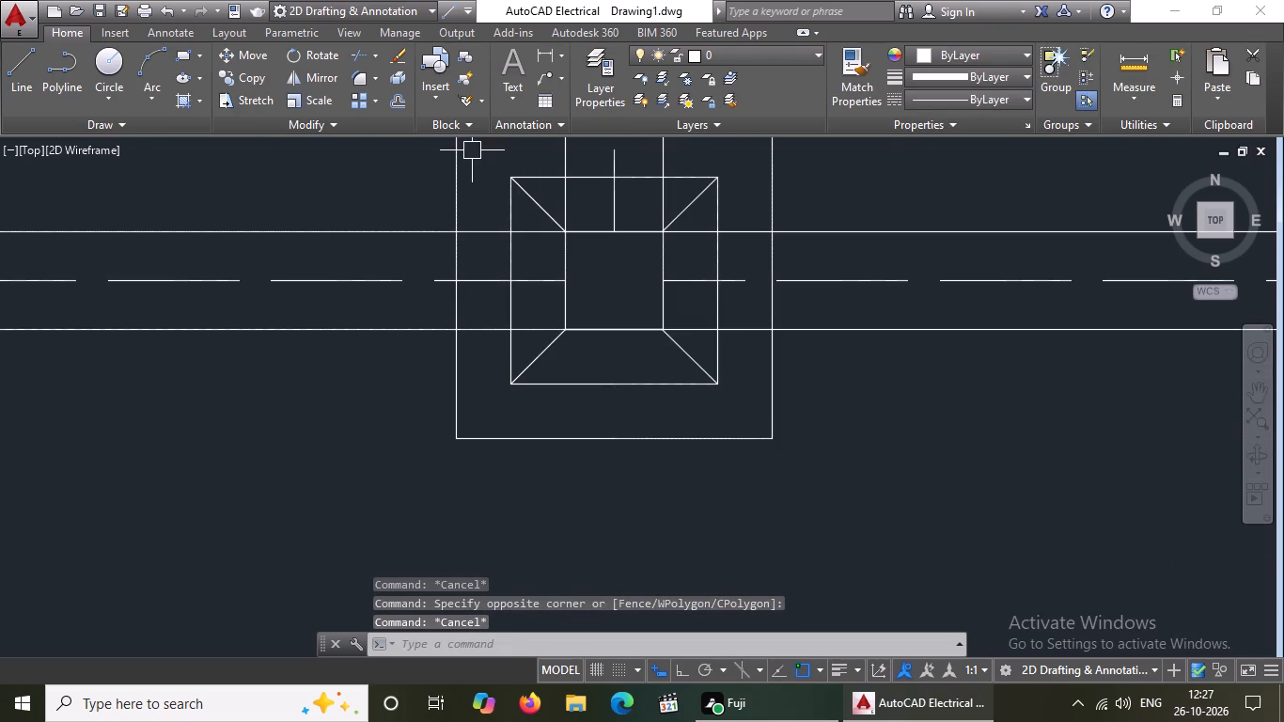
left_click(488, 149)
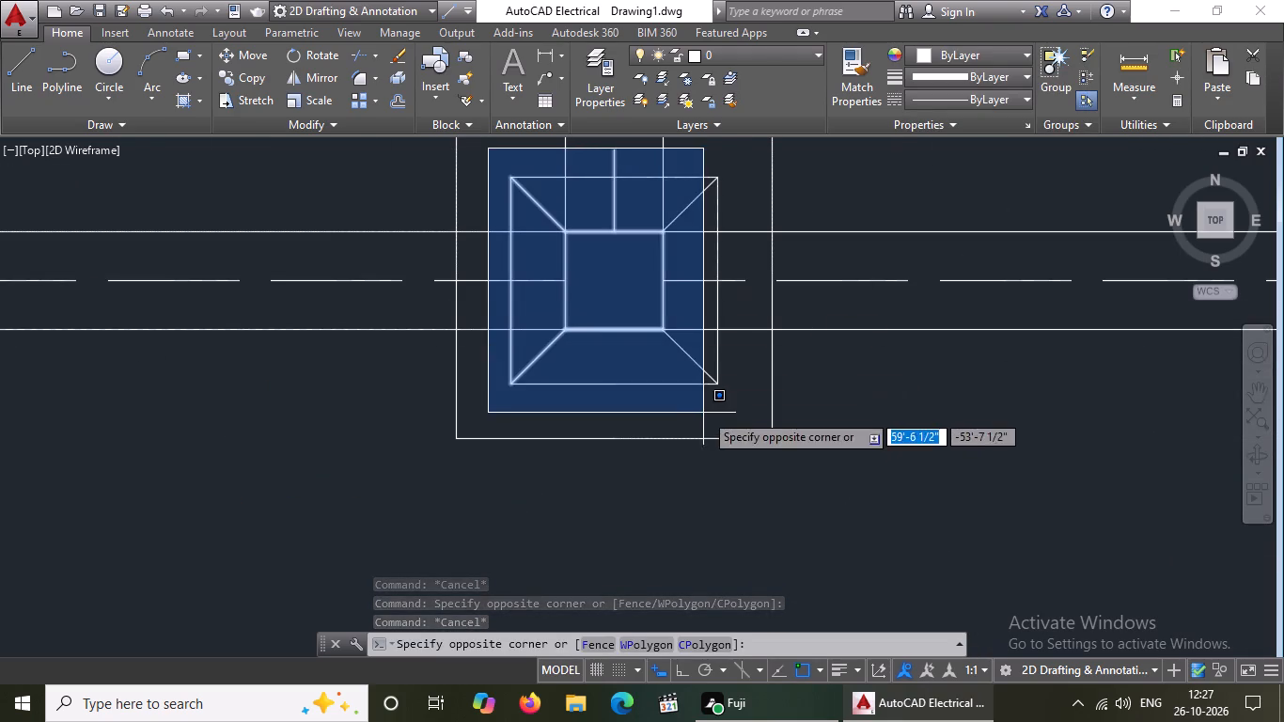
left_click(738, 411)
left_click(947, 58)
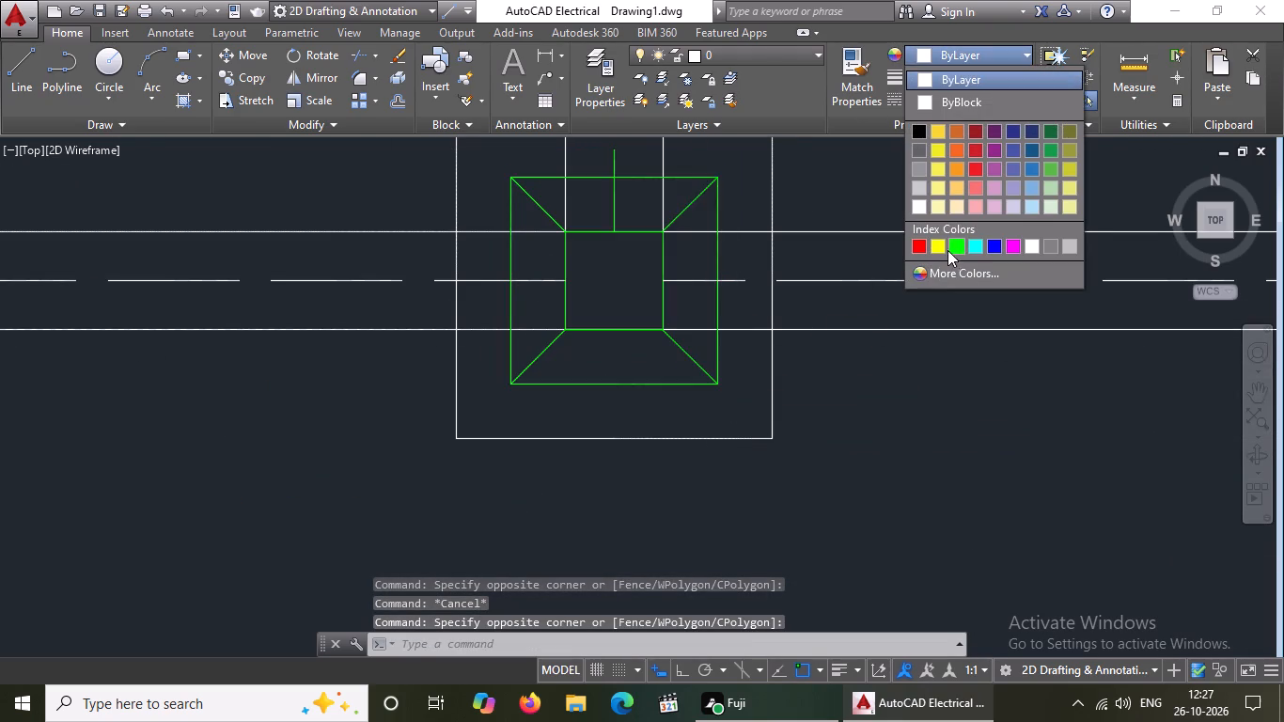
left_click(942, 242)
scroll(558, 327, "down", 4)
key("Escape")
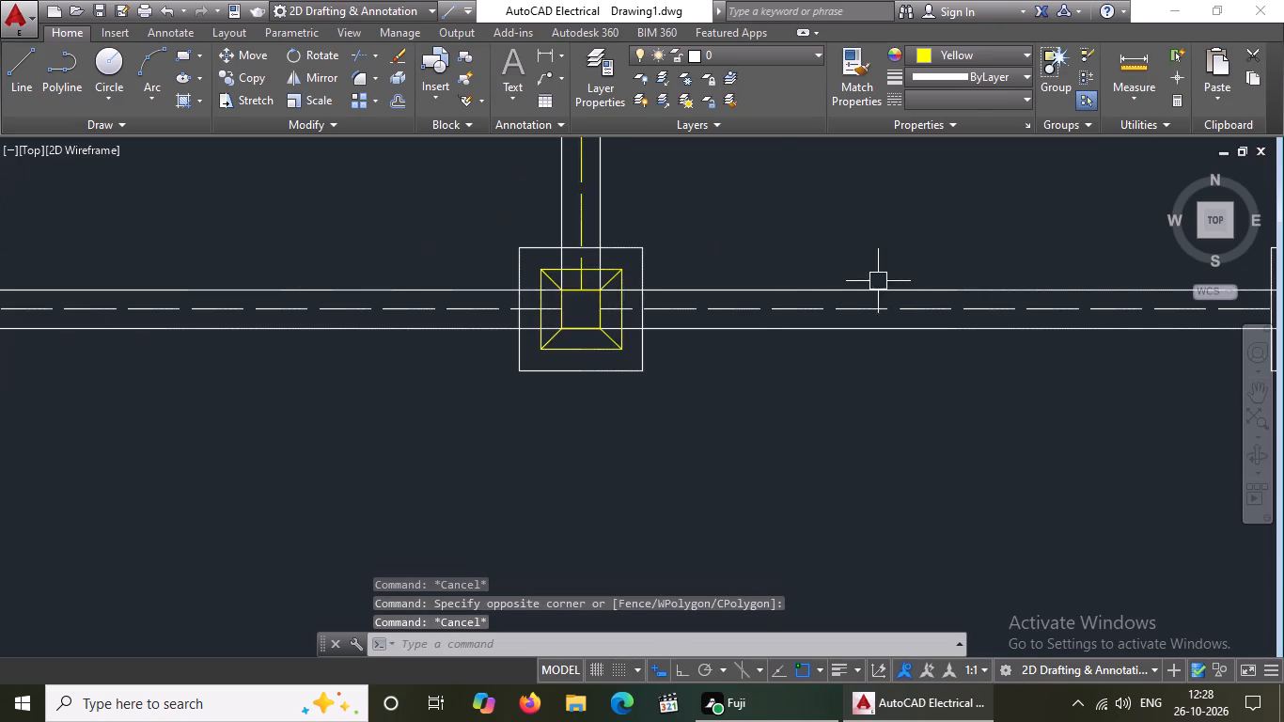
Set the colour of the vertical dashed centreline above the bottom row's middle column to ByBlock.
scroll(803, 300, "down", 3)
scroll(784, 222, "up", 3)
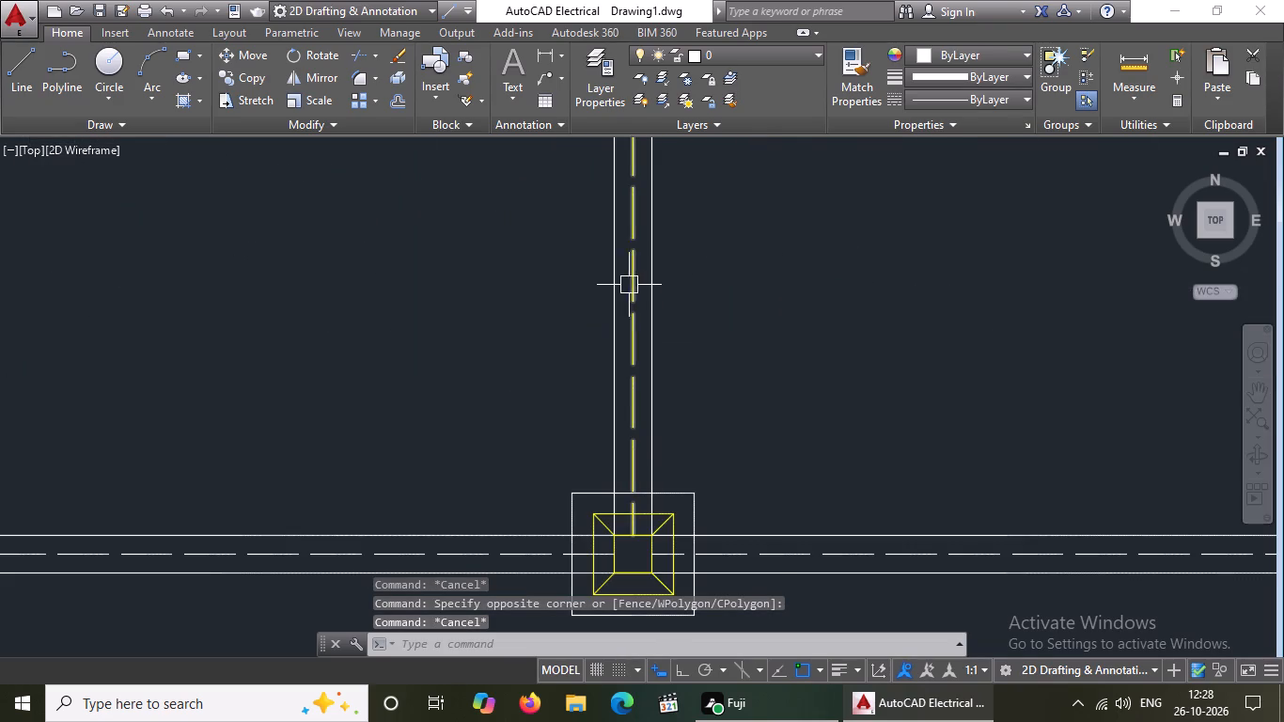
left_click(629, 285)
left_click(954, 50)
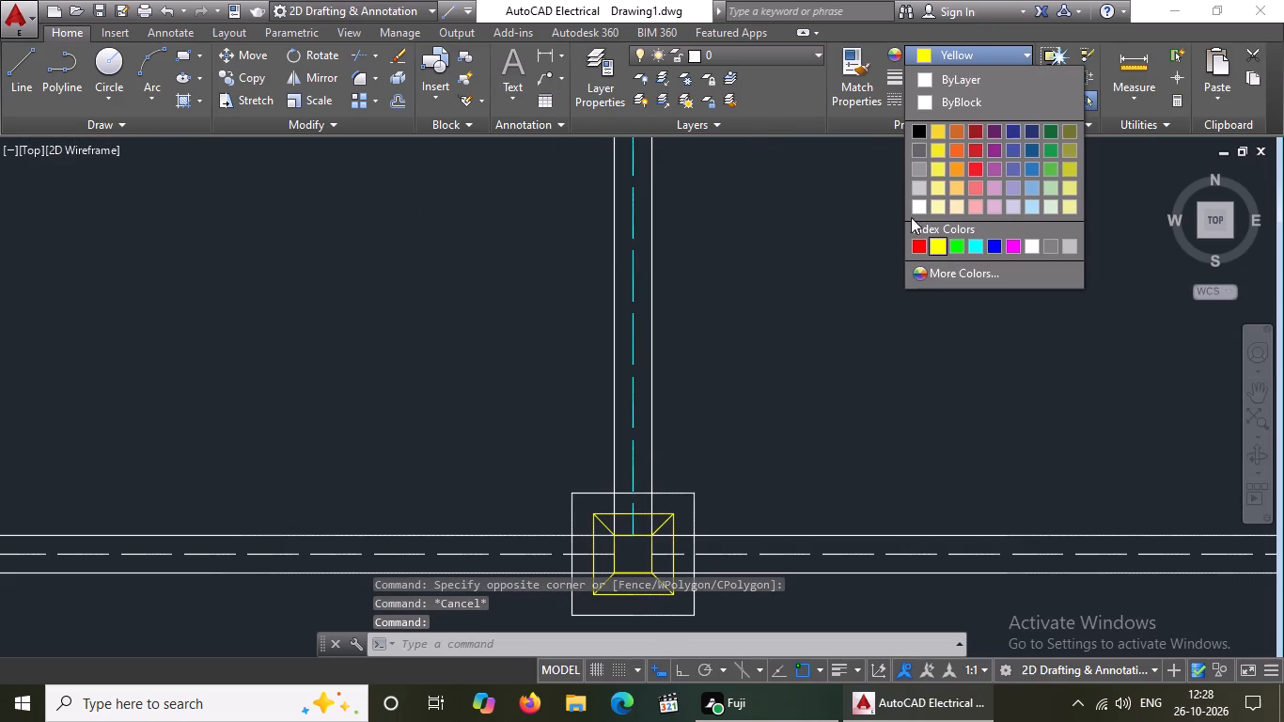
left_click(960, 101)
scroll(664, 258, "down", 4)
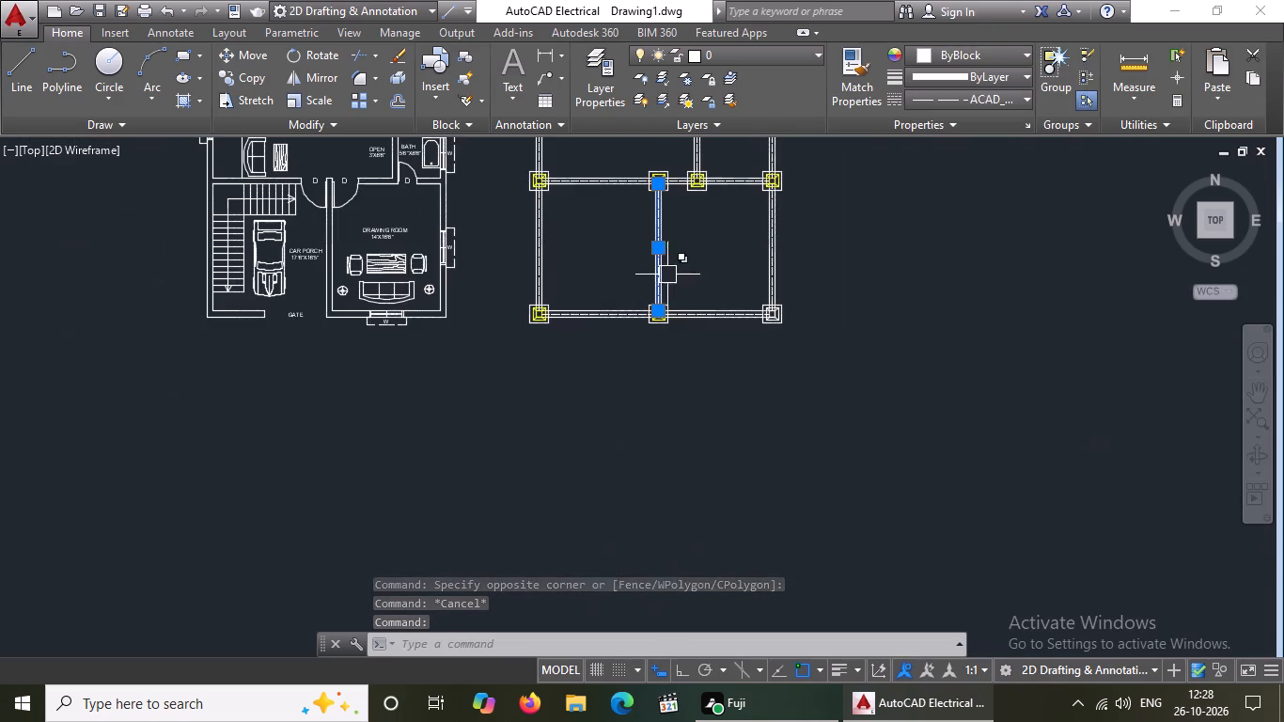
key("Escape")
Colour the inner outline, column square and diagonals yellow at the bottom row's third, rightmost column.
scroll(786, 306, "up", 4)
scroll(691, 329, "up", 3)
left_click(507, 250)
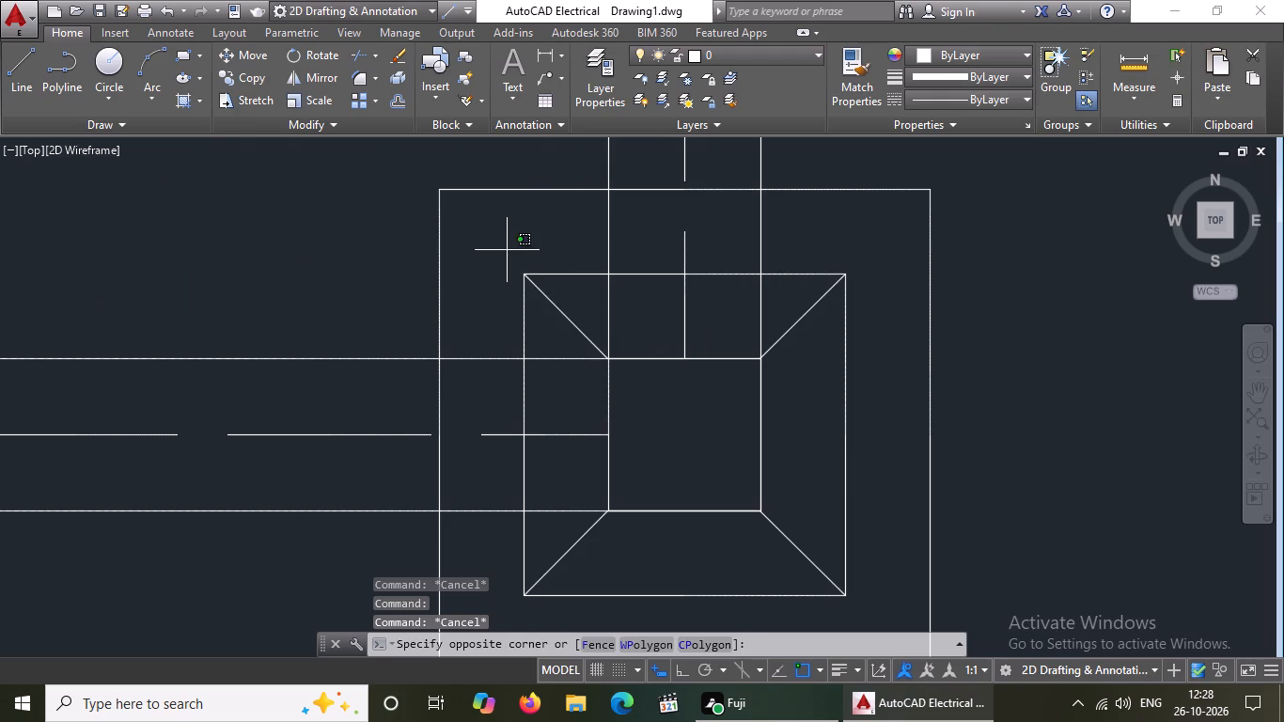
Colour the inner outline, column square and diagonals yellow at the bottom row's rightmost column.
left_click(863, 620)
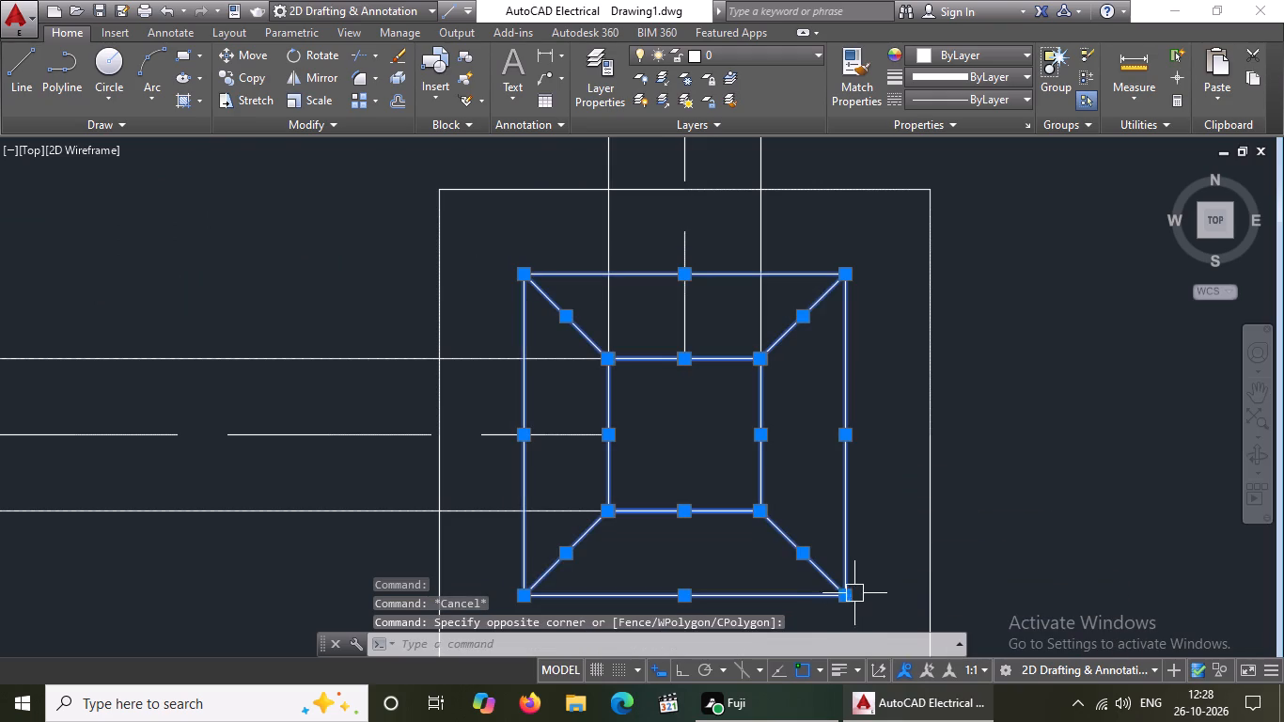
left_click(973, 56)
left_click(936, 239)
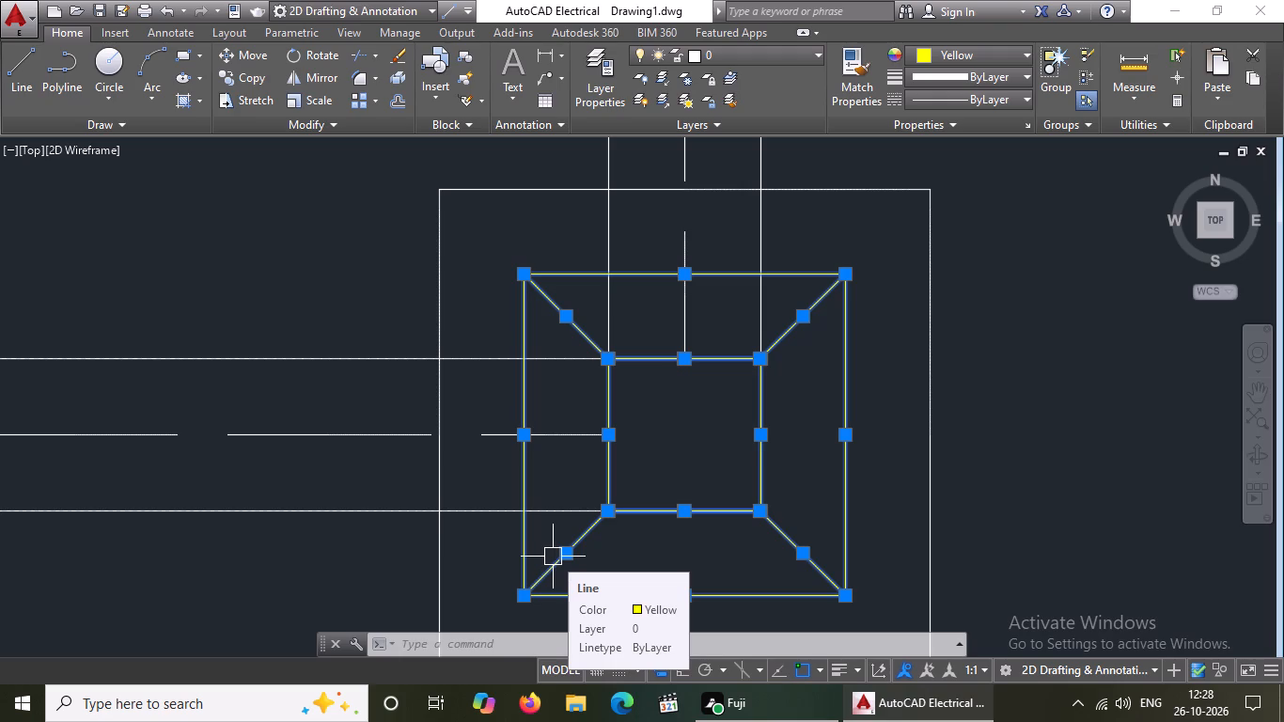
scroll(612, 446, "down", 3)
key("Escape")
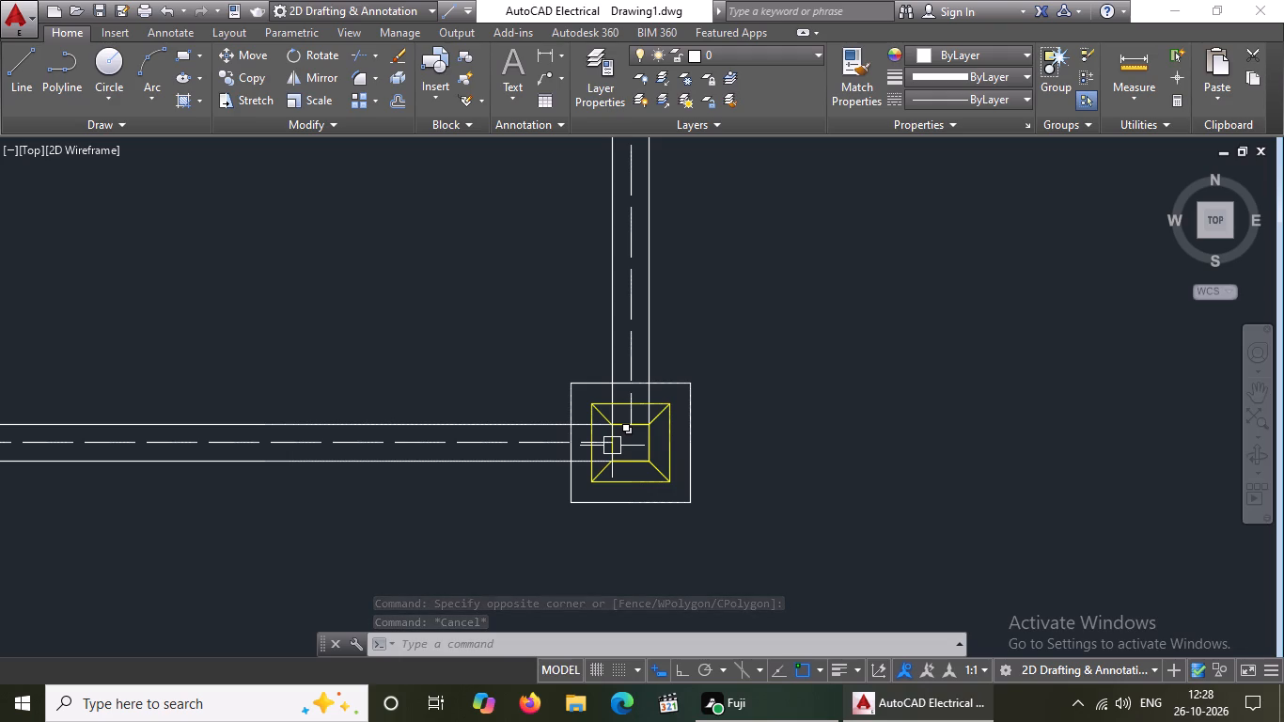
Start a cyan ANSI31 hatch and fill the column square of the top row's first, leftmost footing.
scroll(686, 439, "down", 1)
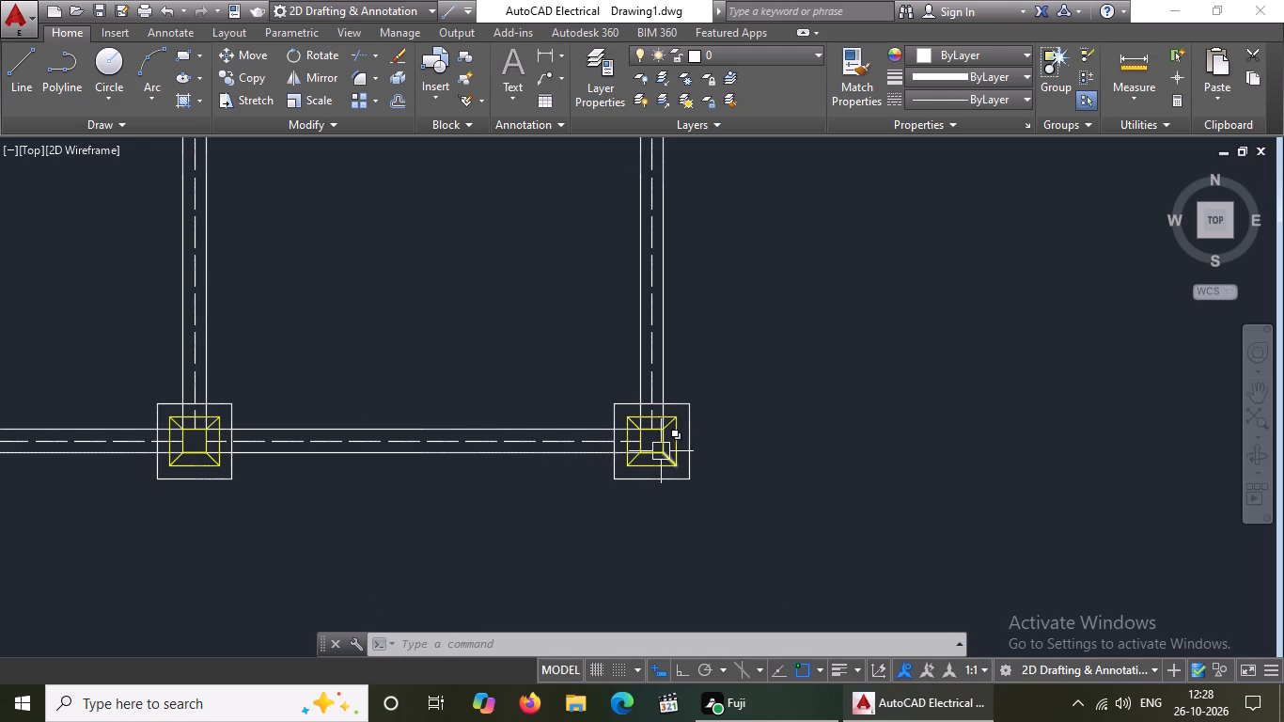
scroll(448, 464, "down", 2)
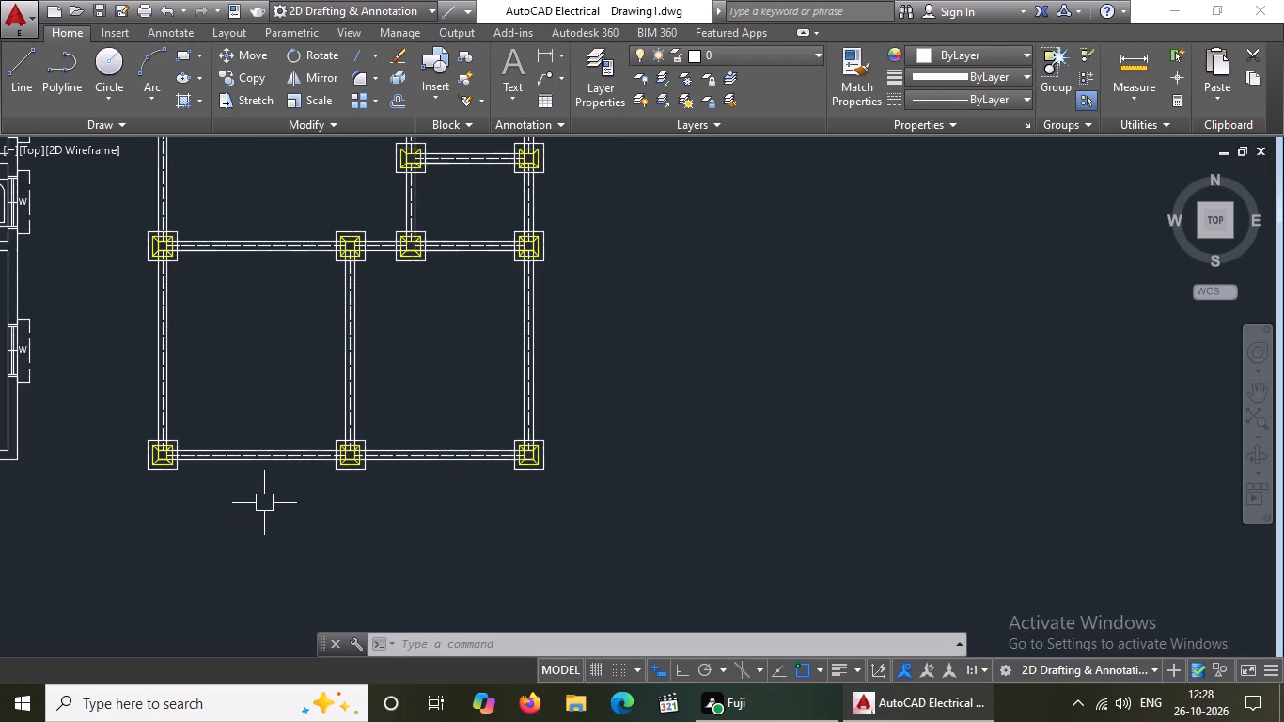
scroll(238, 482, "down", 4)
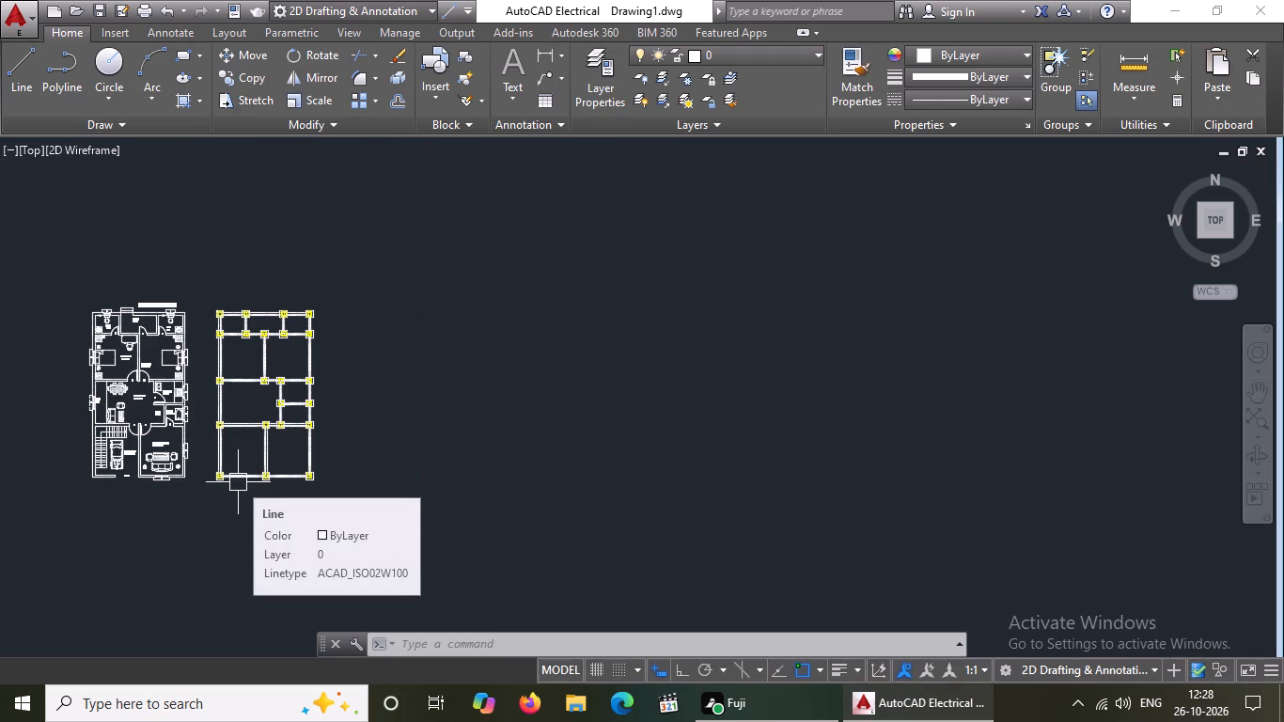
scroll(196, 412, "up", 2)
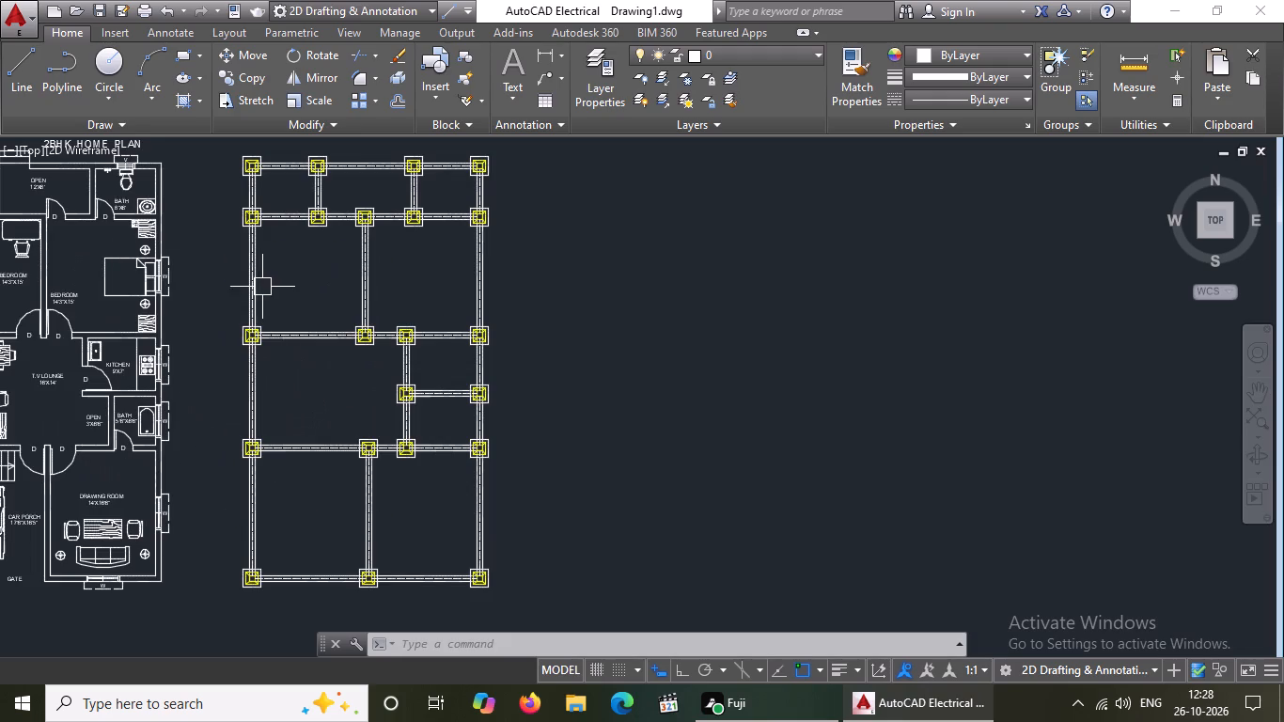
left_click(202, 95)
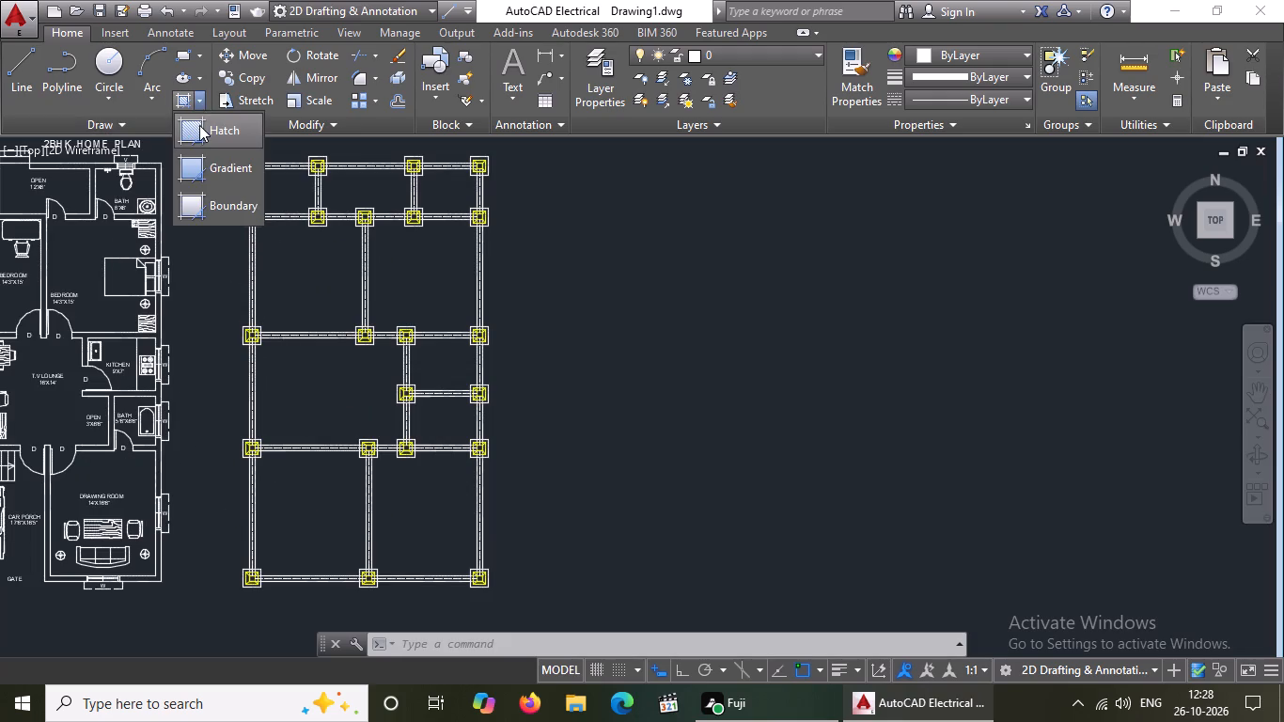
left_click(199, 125)
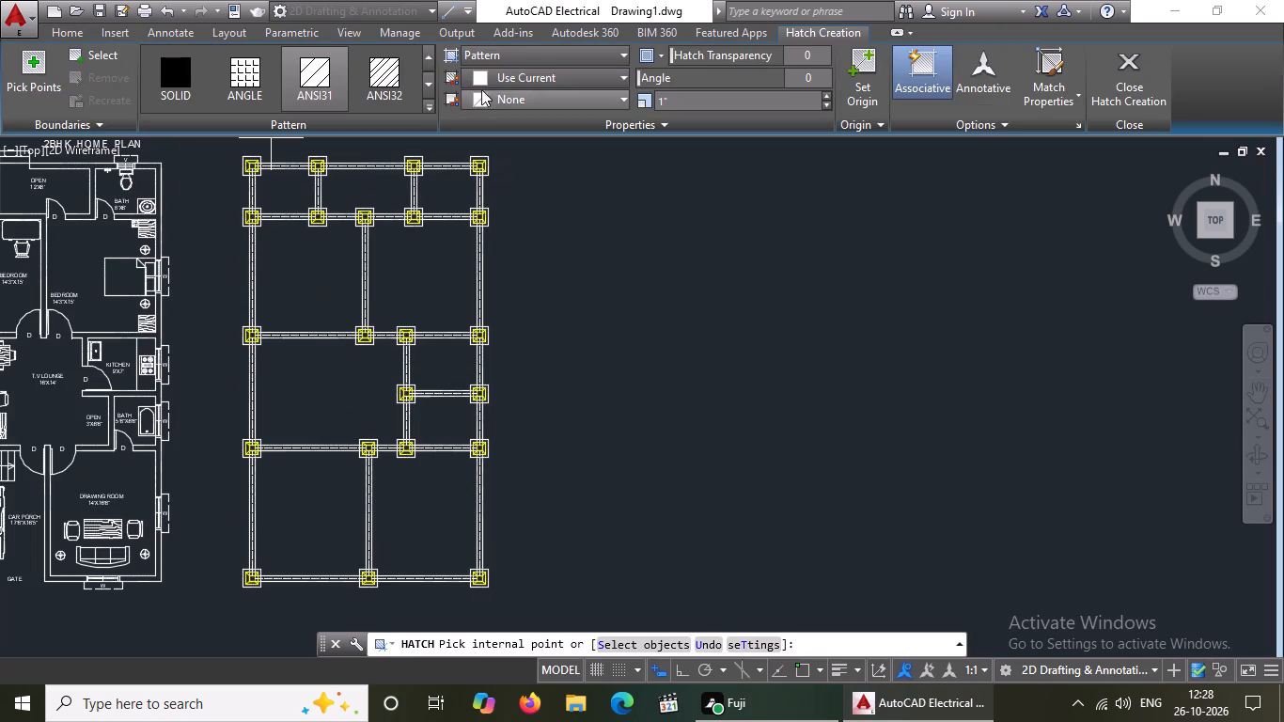
left_click(529, 73)
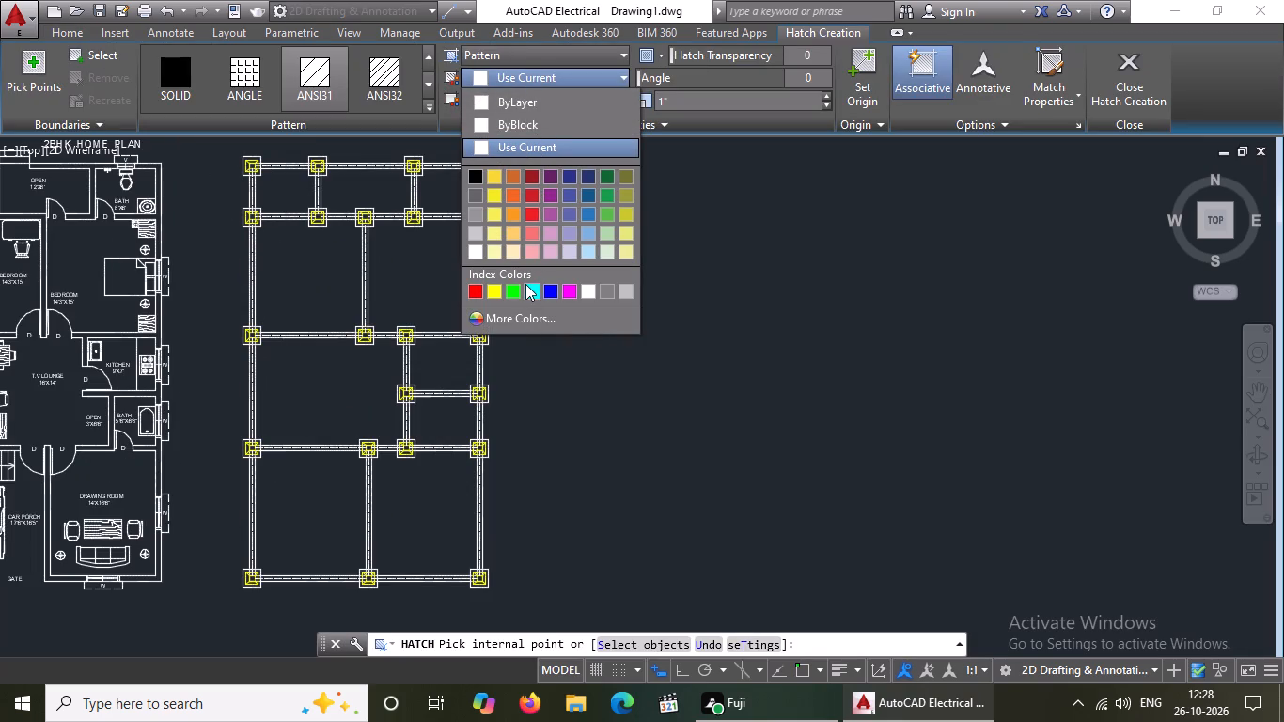
left_click(526, 284)
scroll(202, 144, "up", 3)
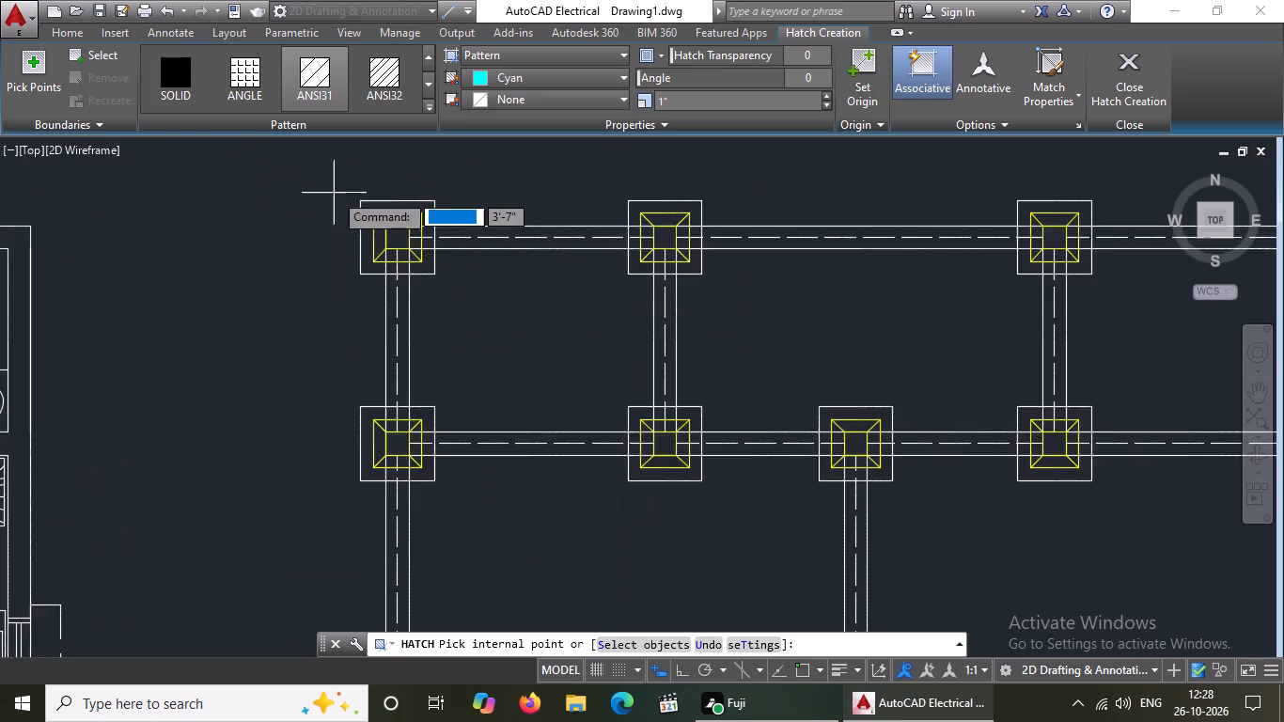
scroll(334, 193, "up", 2)
left_click(496, 302)
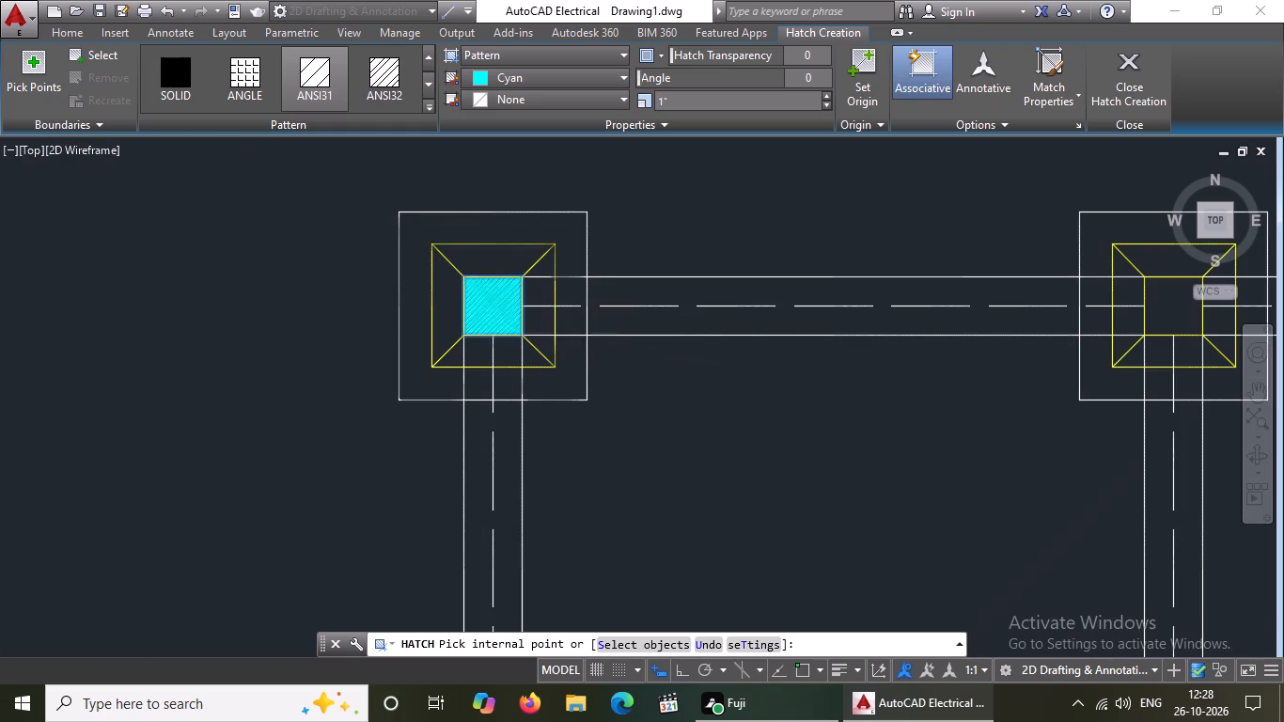
Add the cyan ANSI31 hatch to the column squares of the top row's second, third and fourth footings.
scroll(496, 305, "down", 3)
scroll(664, 305, "up", 3)
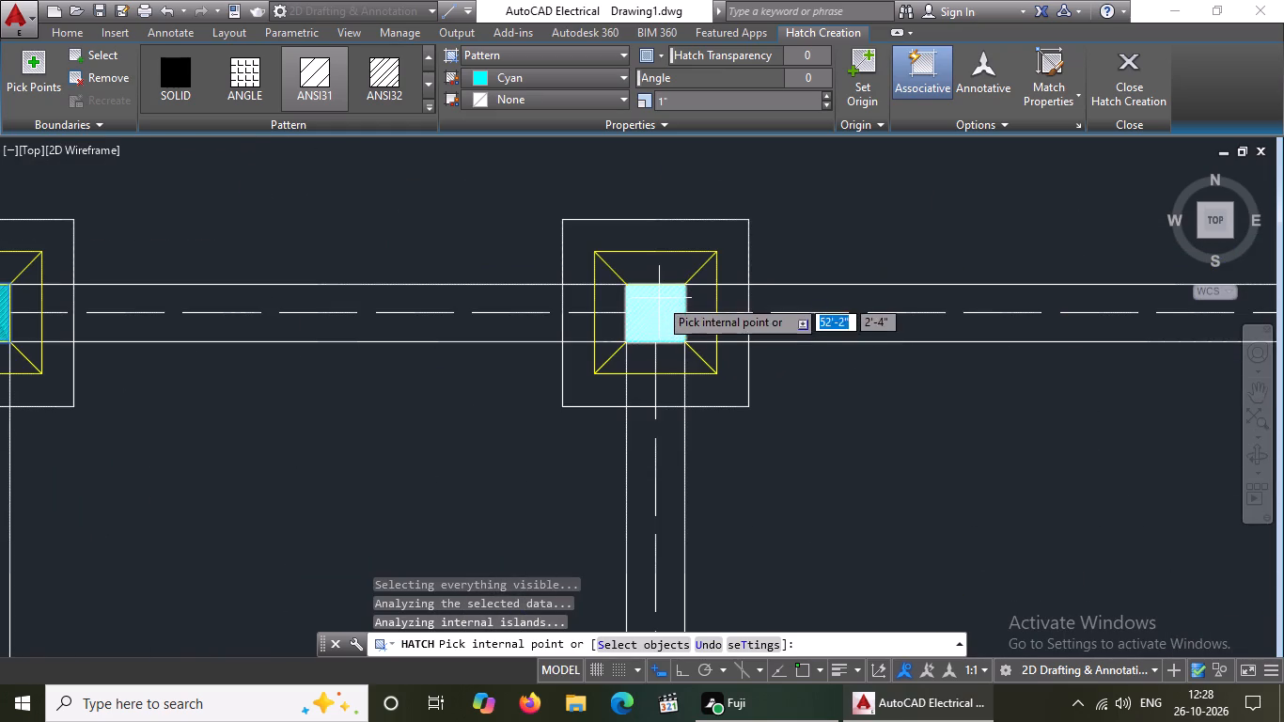
left_click_drag(659, 297, 662, 309)
scroll(662, 313, "down", 5)
scroll(992, 335, "up", 3)
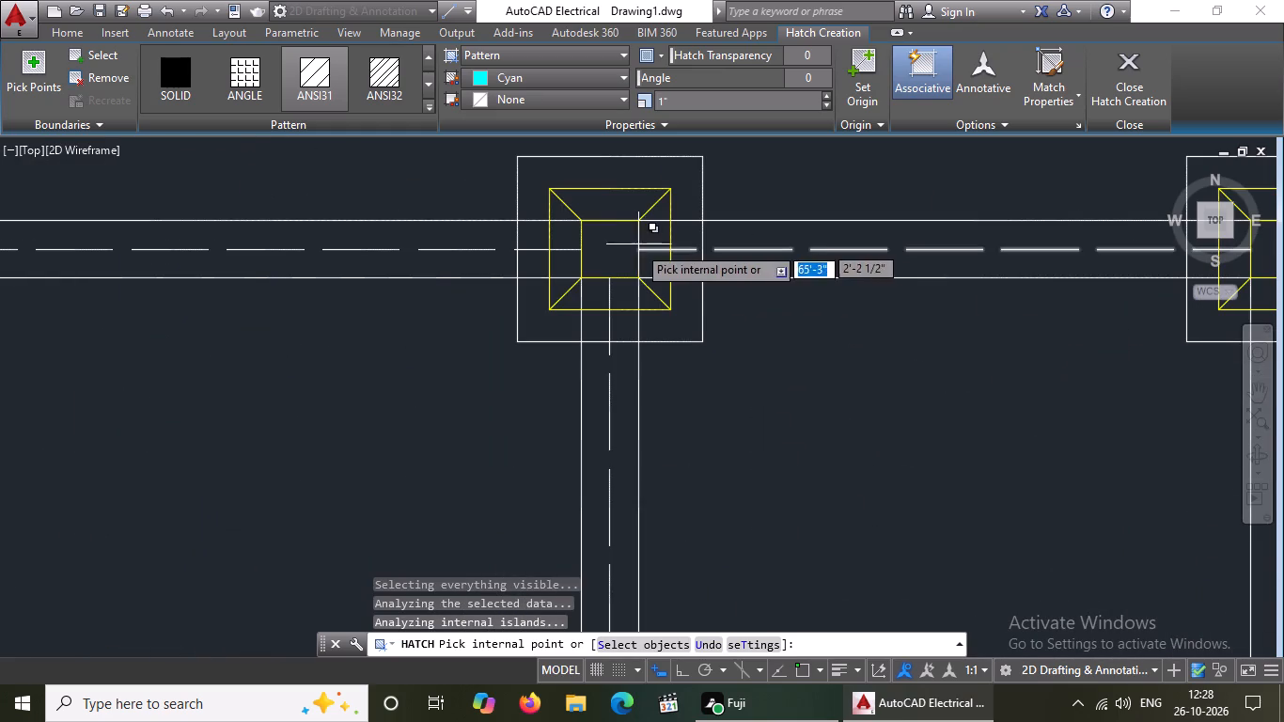
left_click(614, 248)
scroll(616, 242, "down", 3)
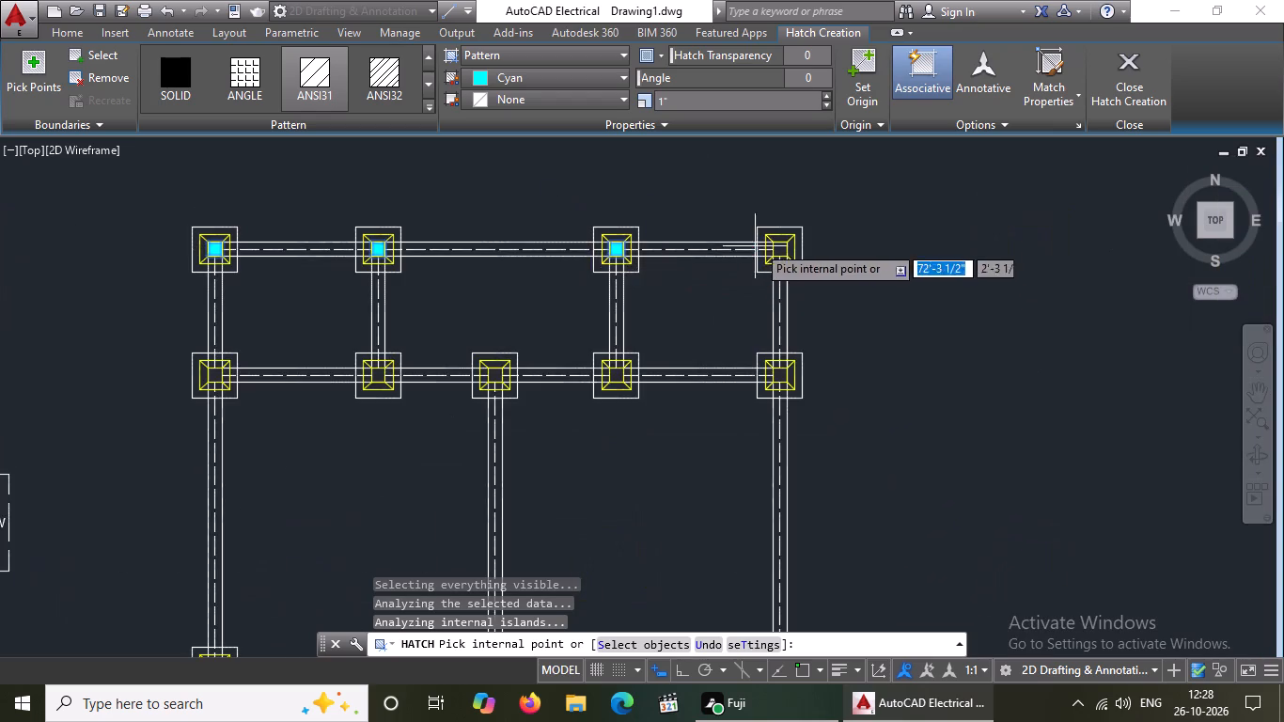
scroll(770, 229, "up", 4)
scroll(878, 310, "up", 2)
left_click(724, 437)
Add the cyan ANSI31 hatch to the column squares of the second row's two leftmost footings.
scroll(741, 417, "down", 5)
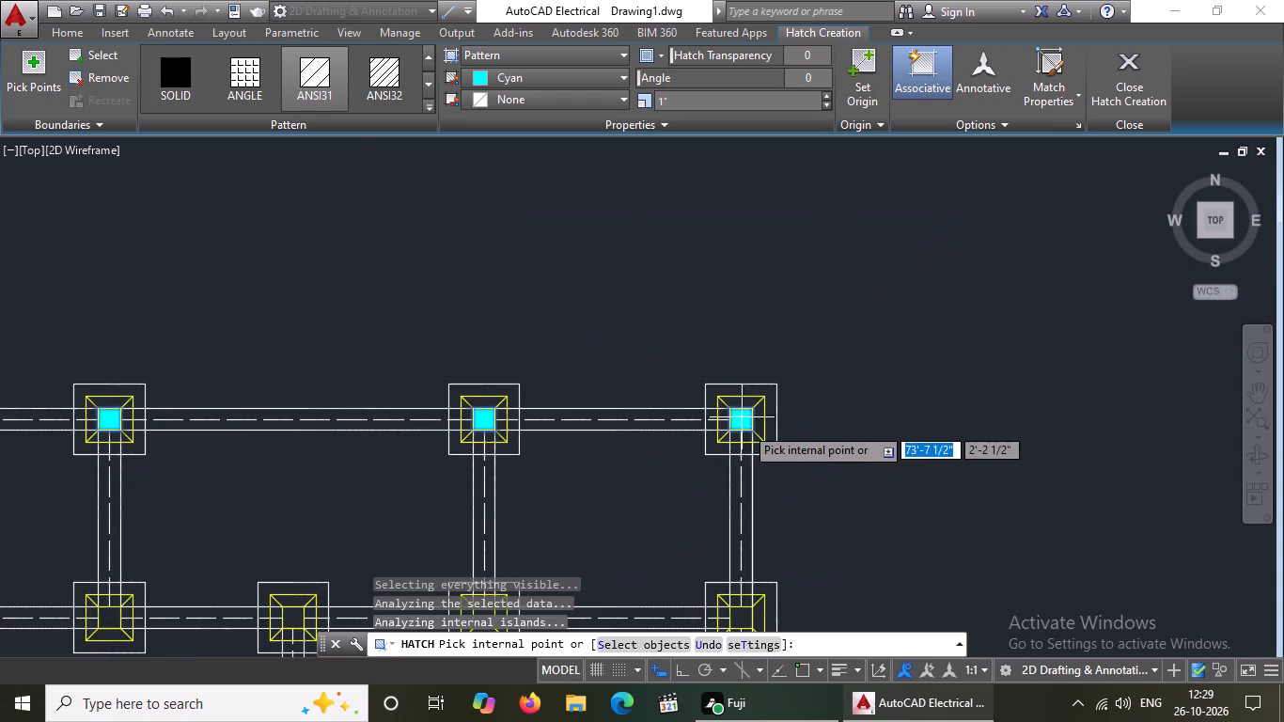
scroll(745, 424, "down", 3)
scroll(556, 483, "up", 5)
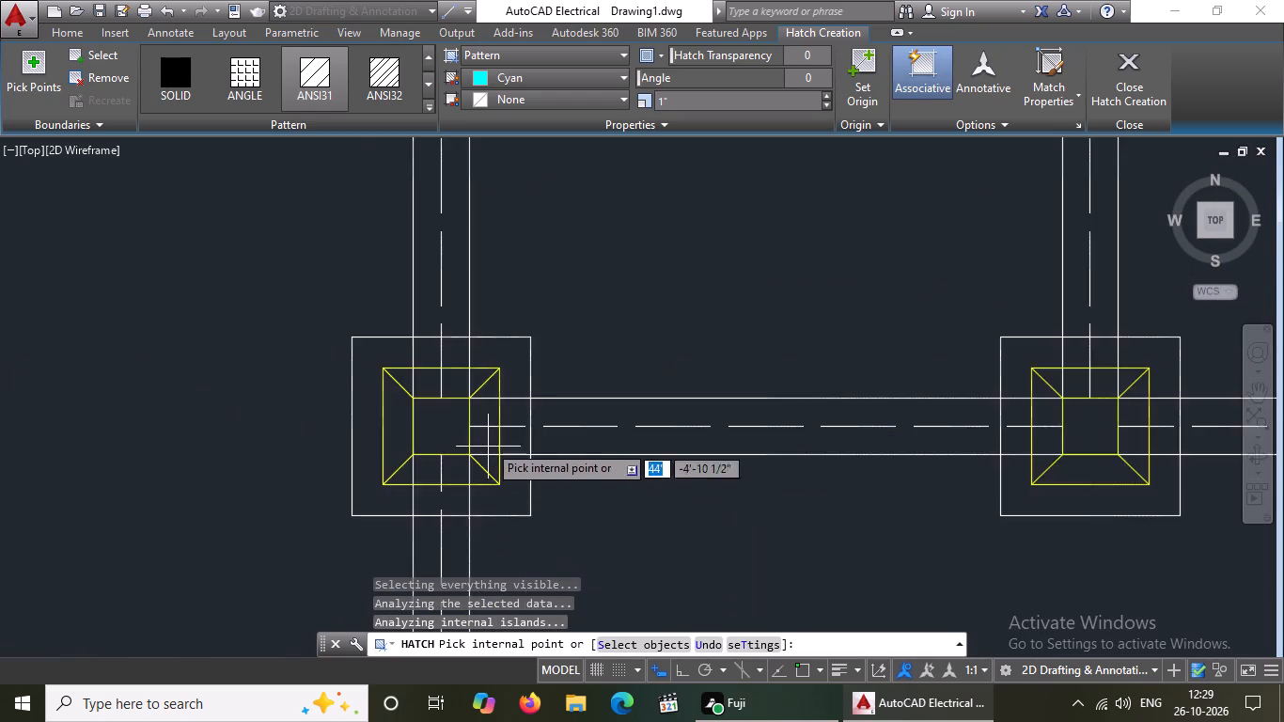
scroll(486, 441, "up", 2)
left_click(340, 385)
scroll(410, 393, "down", 6)
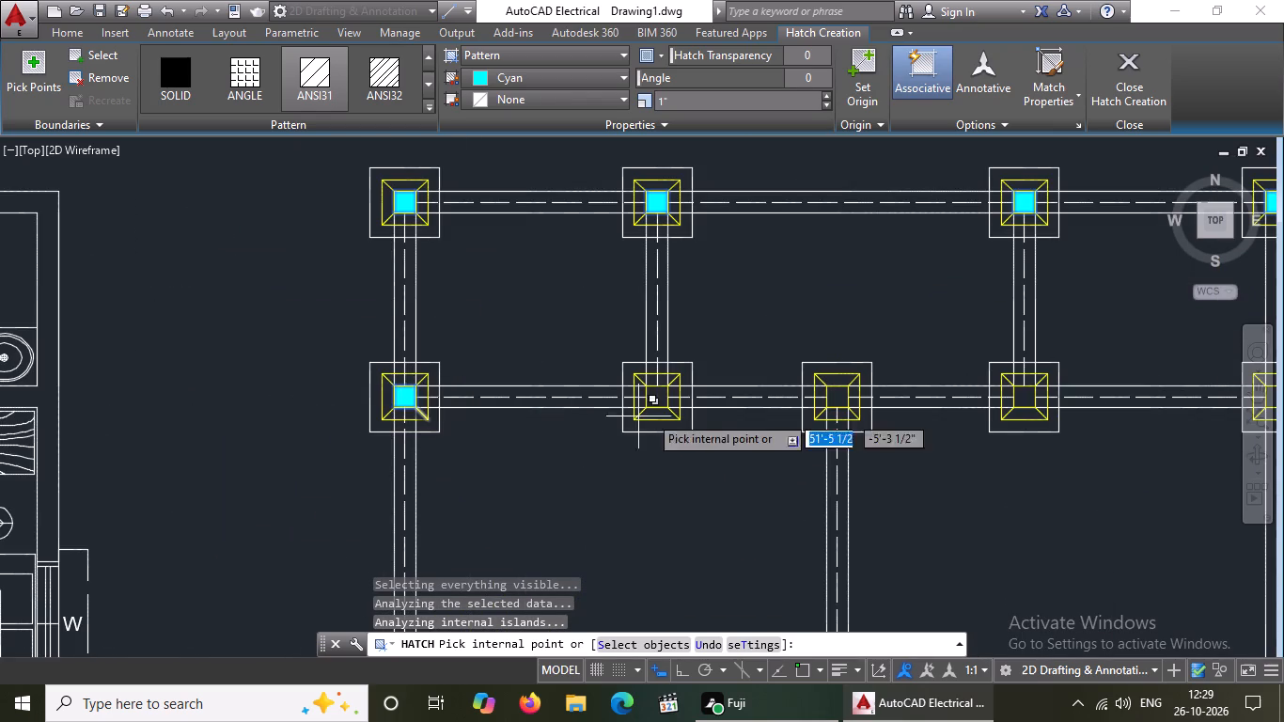
scroll(674, 405, "up", 5)
left_click(543, 356)
Add the cyan ANSI31 hatch to the column squares of the second row's third, fourth and fifth footings.
scroll(544, 359, "down", 4)
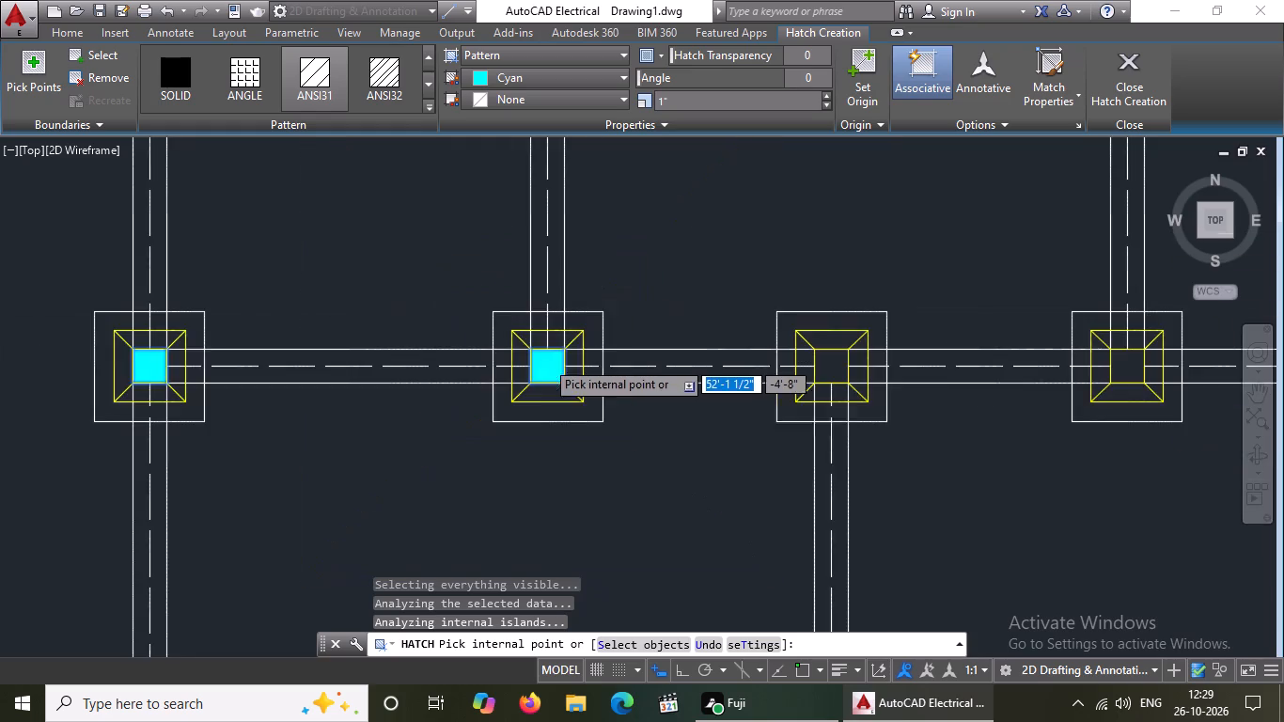
scroll(585, 405, "down", 2)
scroll(685, 395, "up", 2)
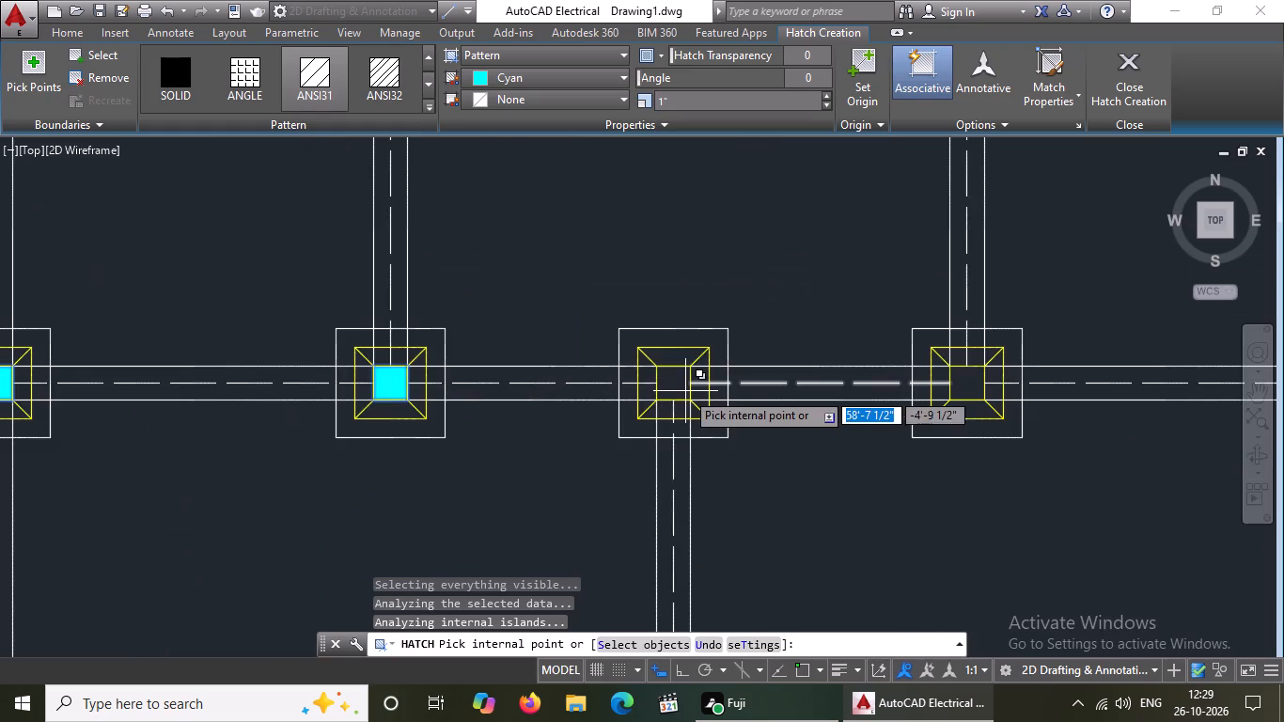
scroll(668, 385, "up", 2)
left_click(666, 375)
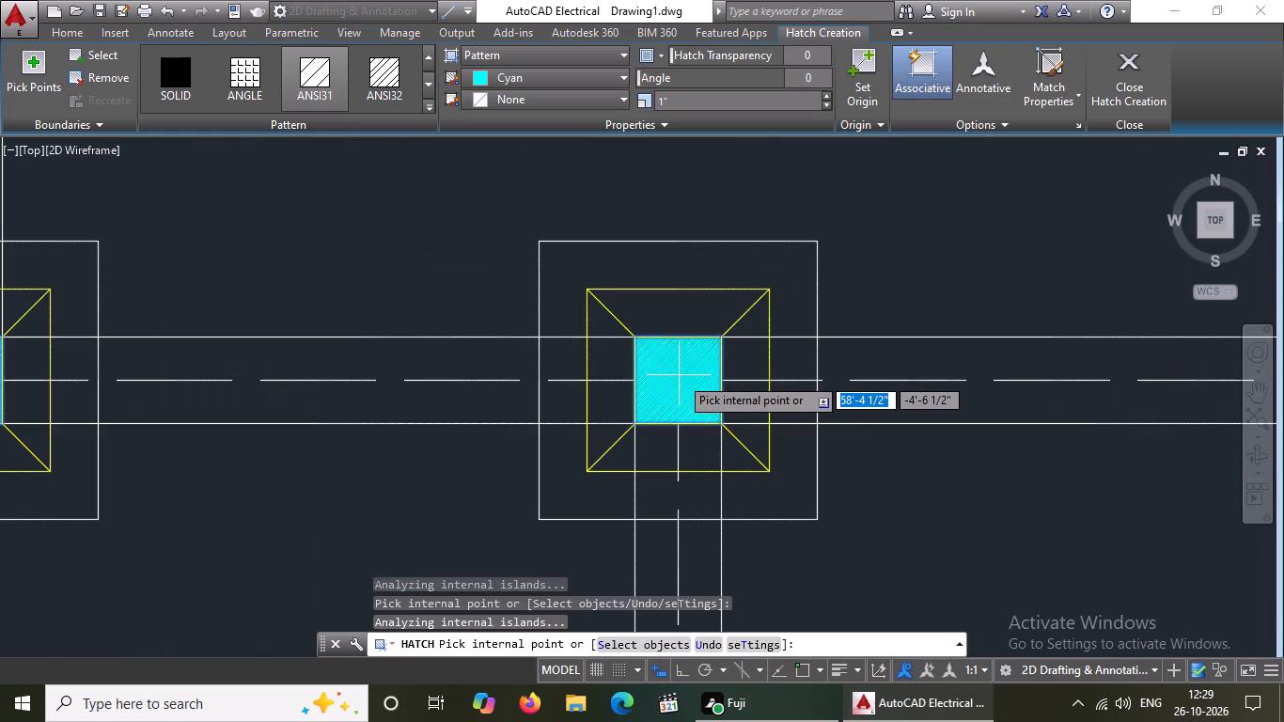
scroll(681, 376, "down", 4)
scroll(799, 382, "up", 5)
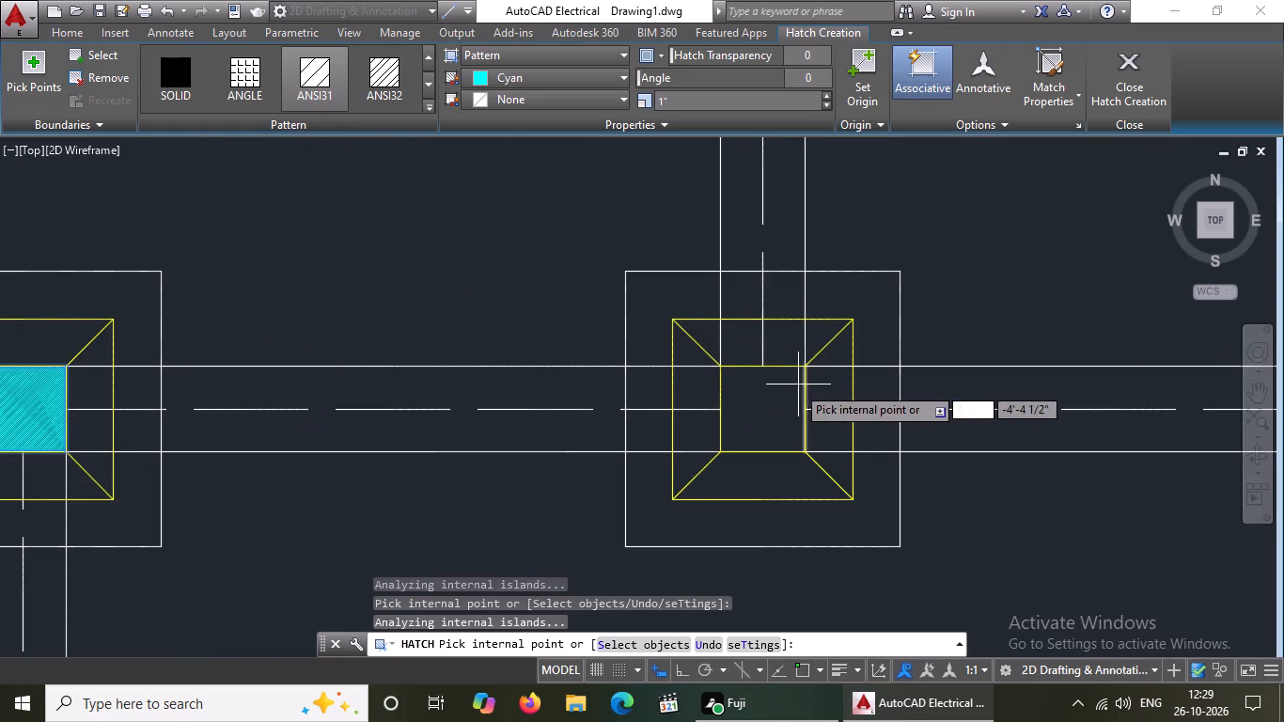
left_click_drag(760, 400, 764, 409)
scroll(744, 447, "down", 3)
scroll(1004, 432, "up", 3)
left_click_drag(929, 461, 936, 474)
Add the cyan ANSI31 hatch to the column squares of the third row's two rightmost footings.
scroll(934, 472, "down", 7)
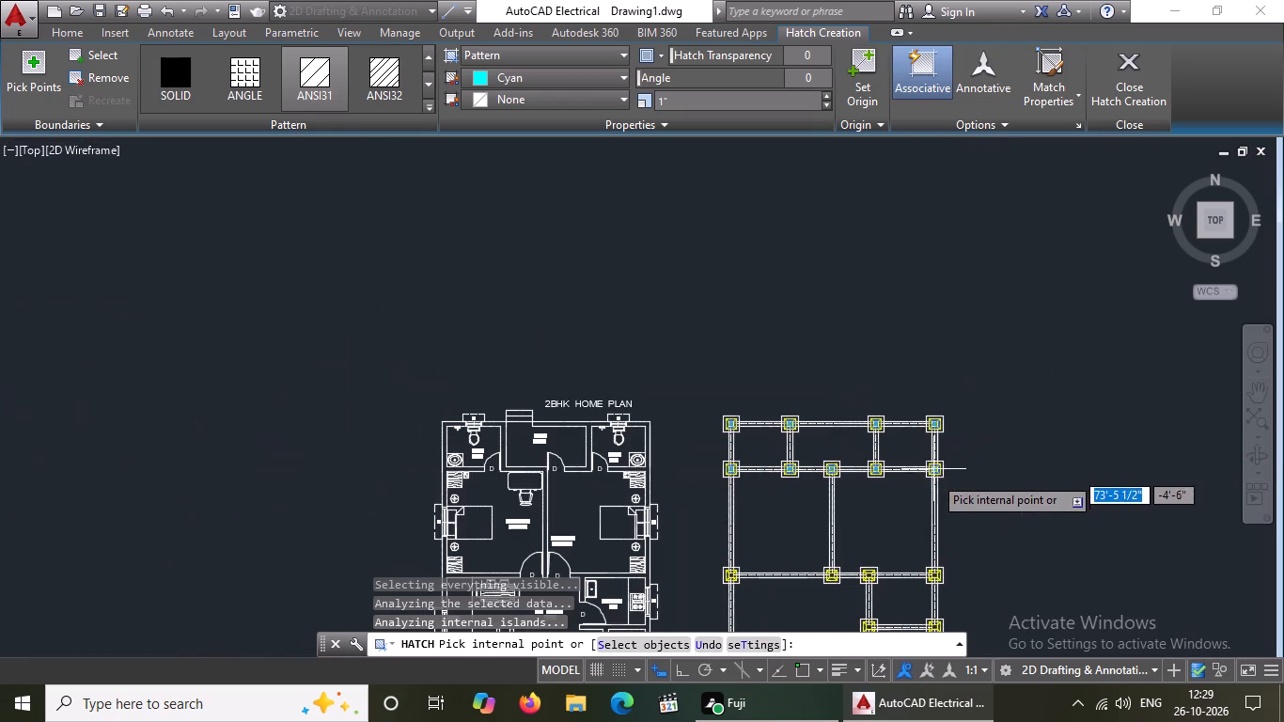
scroll(925, 577, "up", 7)
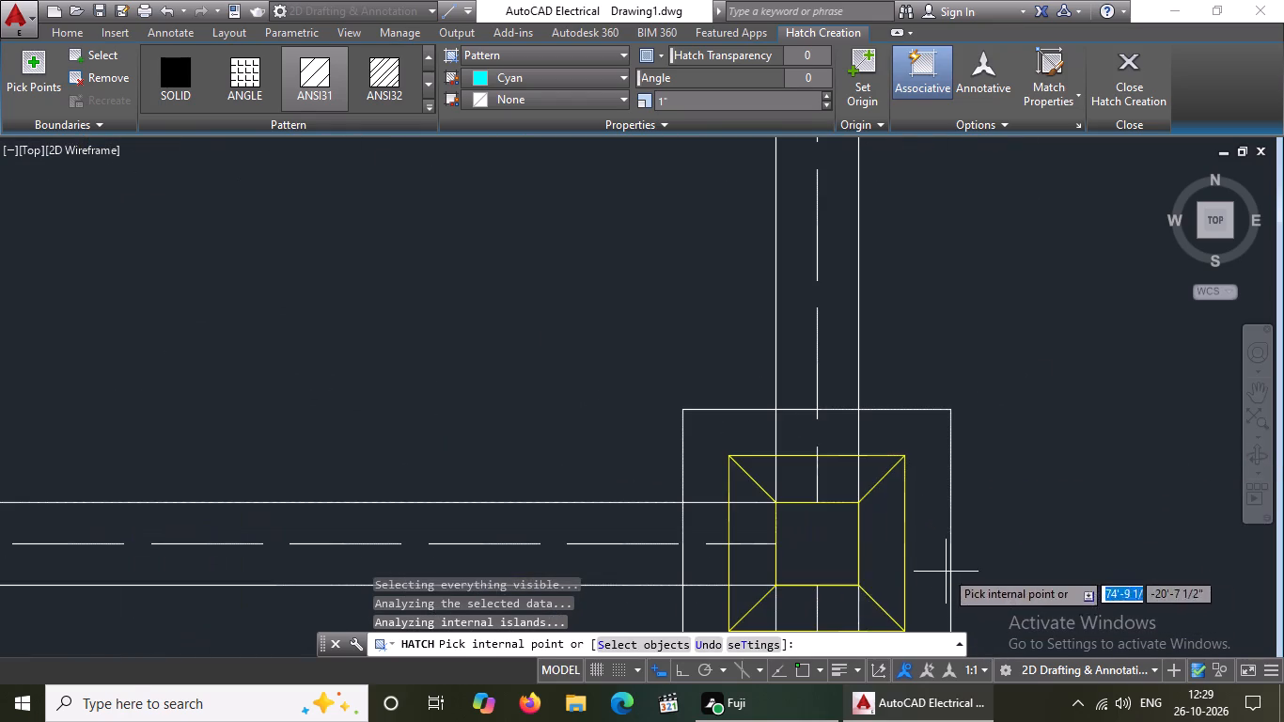
left_click(822, 548)
scroll(834, 526, "down", 4)
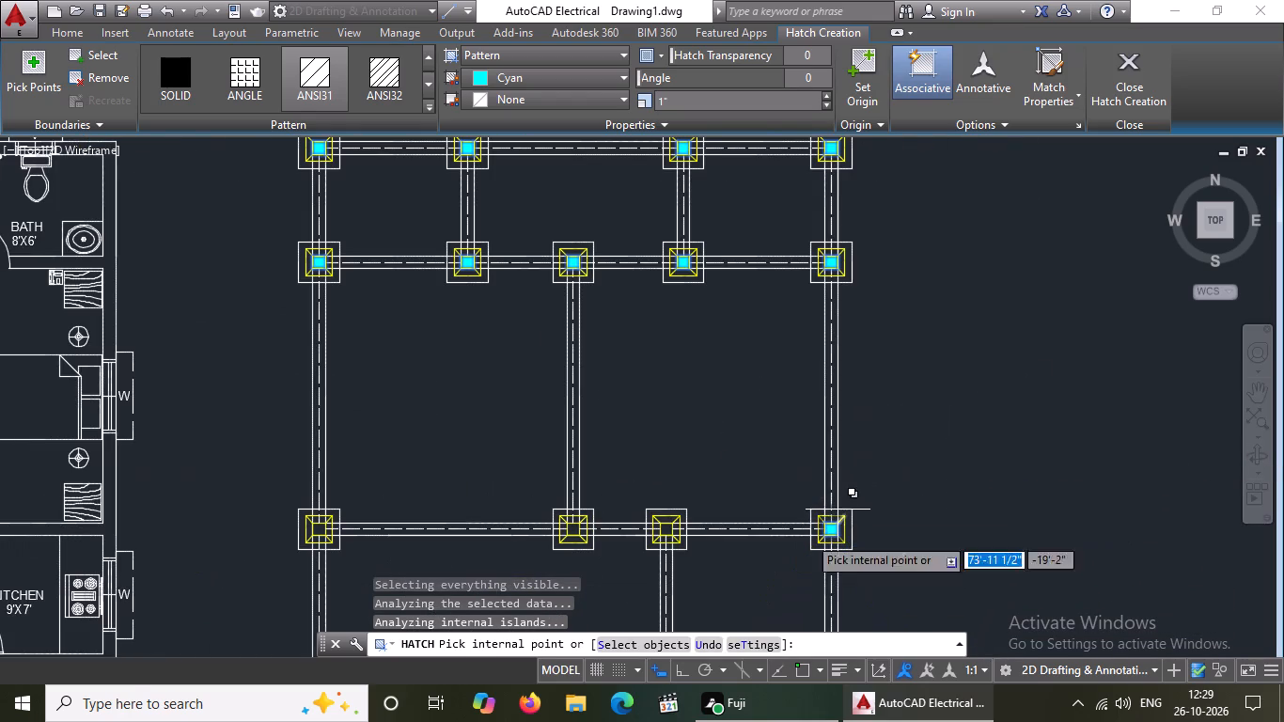
scroll(671, 547, "up", 4)
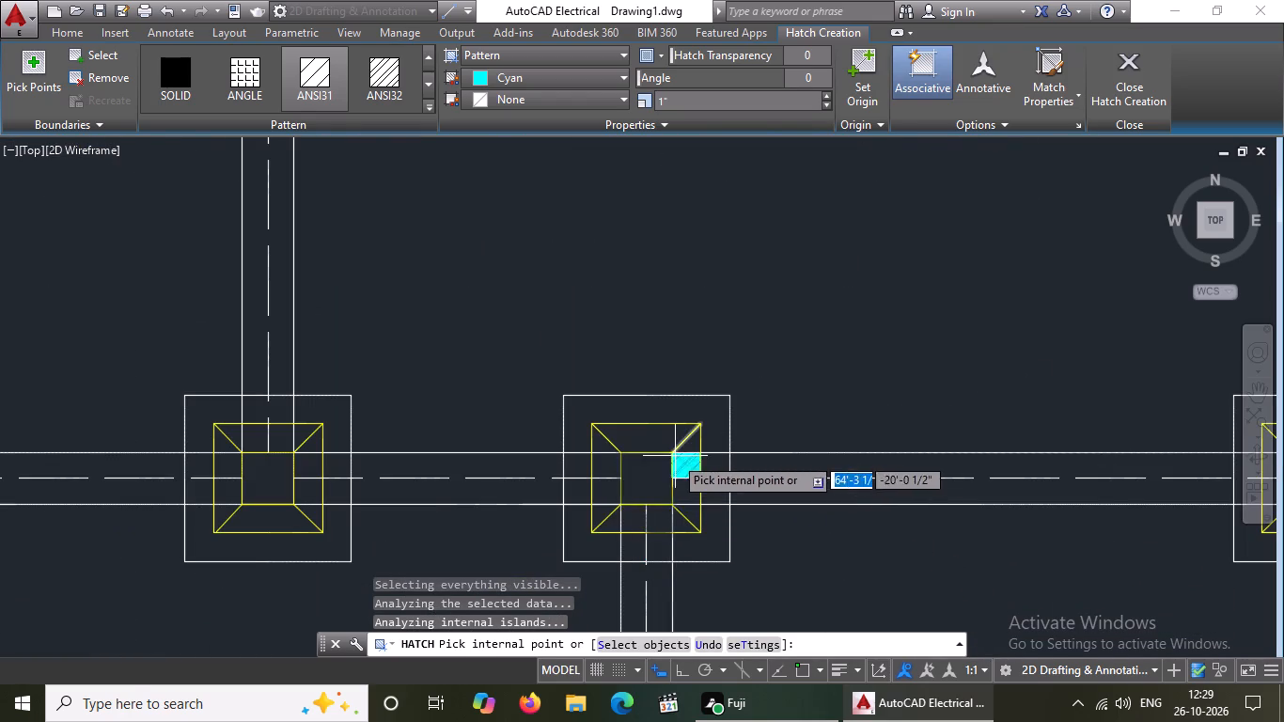
left_click(657, 476)
Add the cyan ANSI31 hatch to the column squares of the third row's two leftmost footings.
scroll(658, 471, "down", 5)
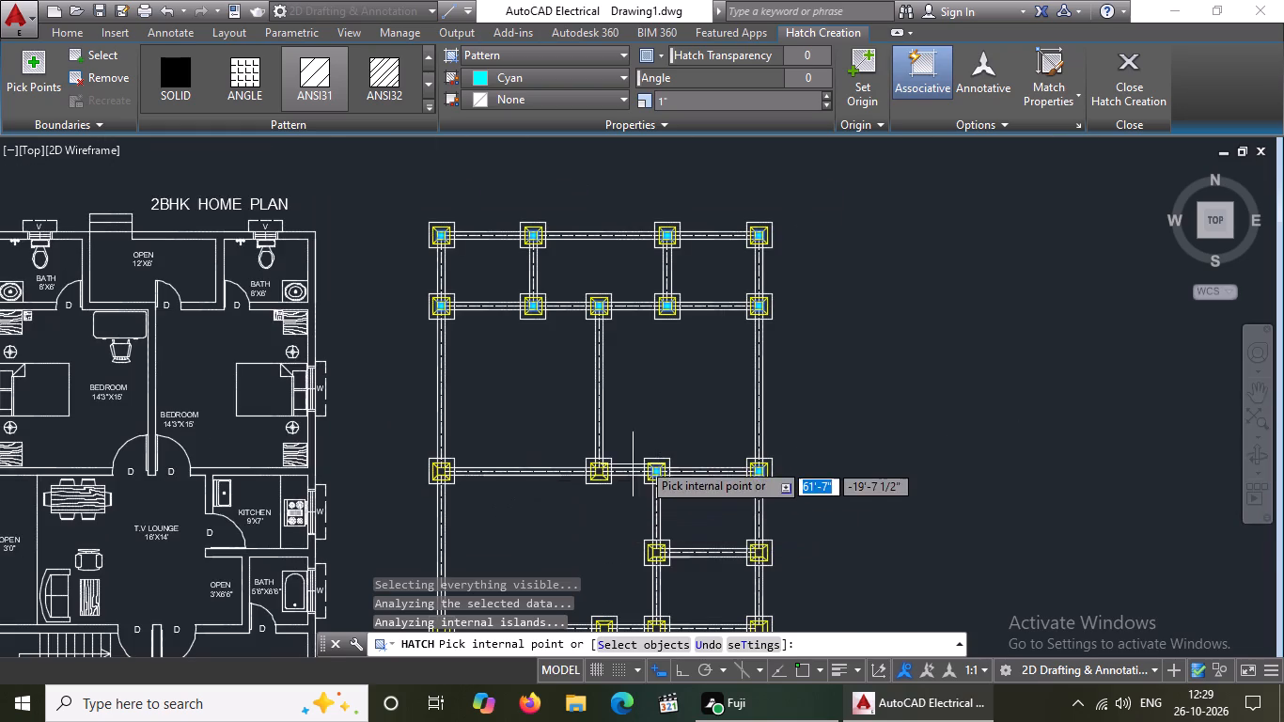
scroll(642, 460, "up", 4)
scroll(546, 508, "up", 2)
scroll(595, 432, "up", 2)
left_click(620, 440)
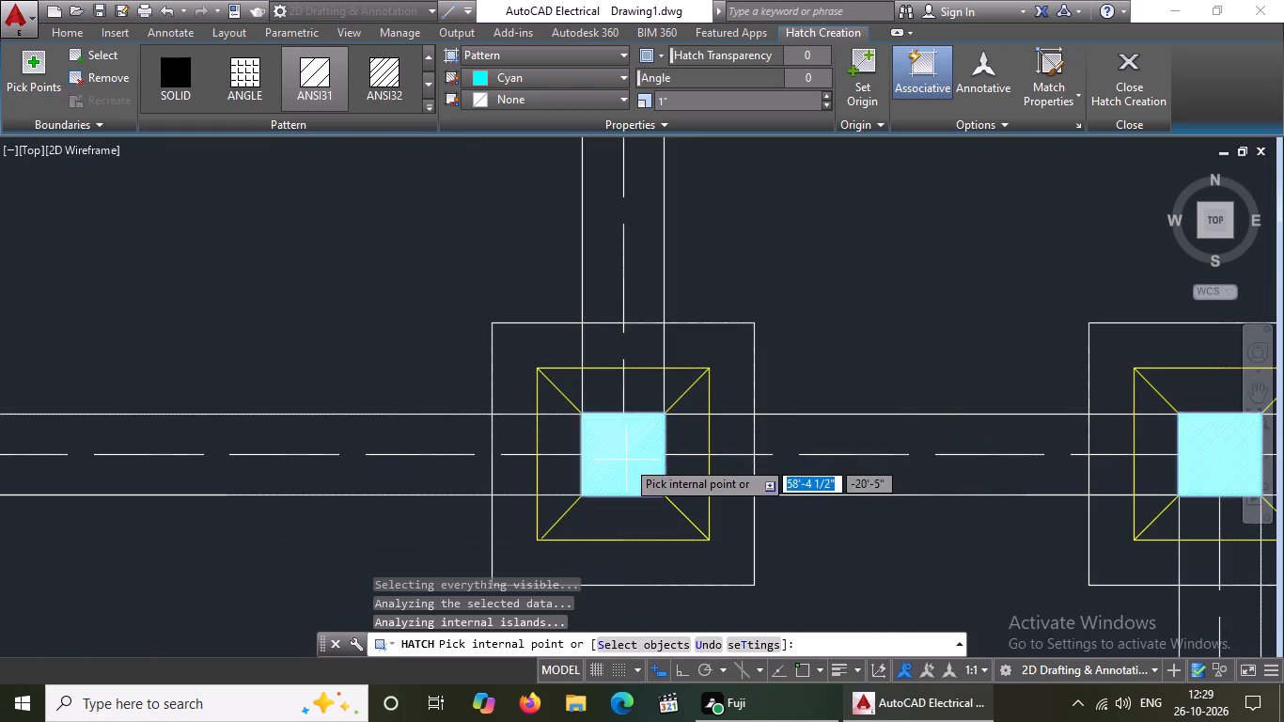
scroll(628, 463, "down", 4)
scroll(231, 481, "up", 5)
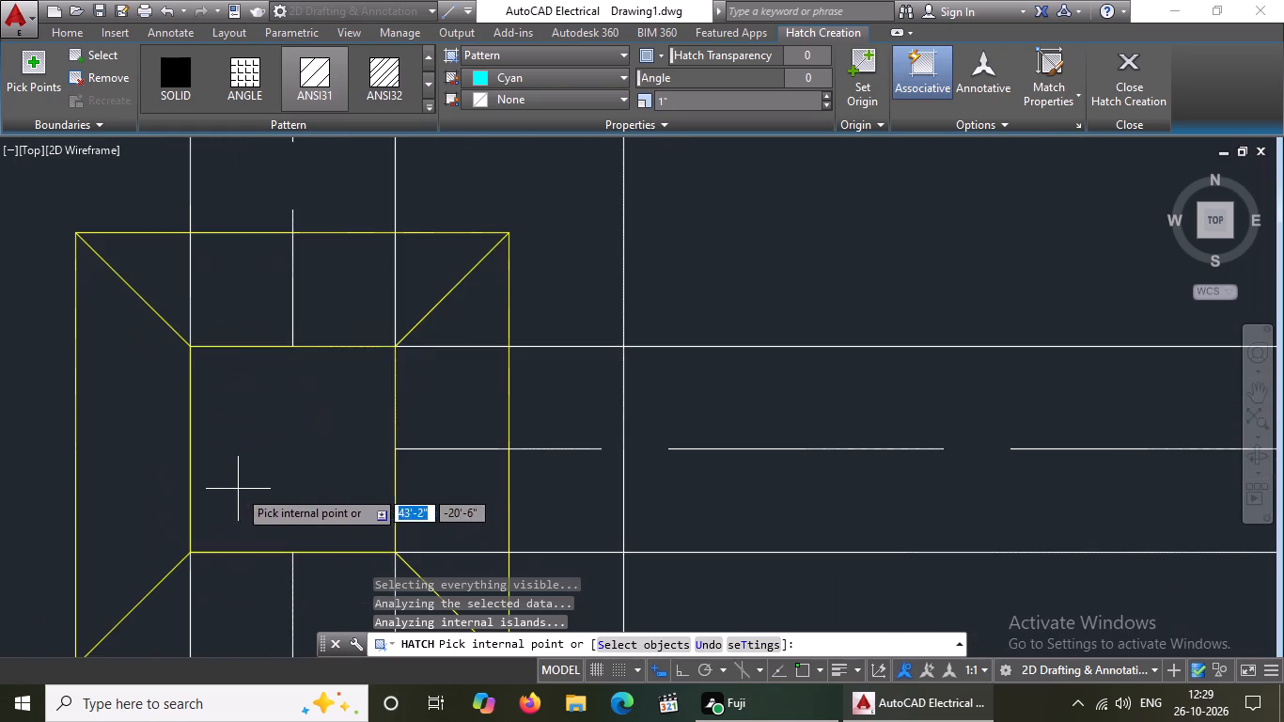
left_click(302, 443)
Add the cyan ANSI31 hatch to both column squares of the short fourth row.
scroll(438, 433, "down", 3)
scroll(706, 462, "down", 3)
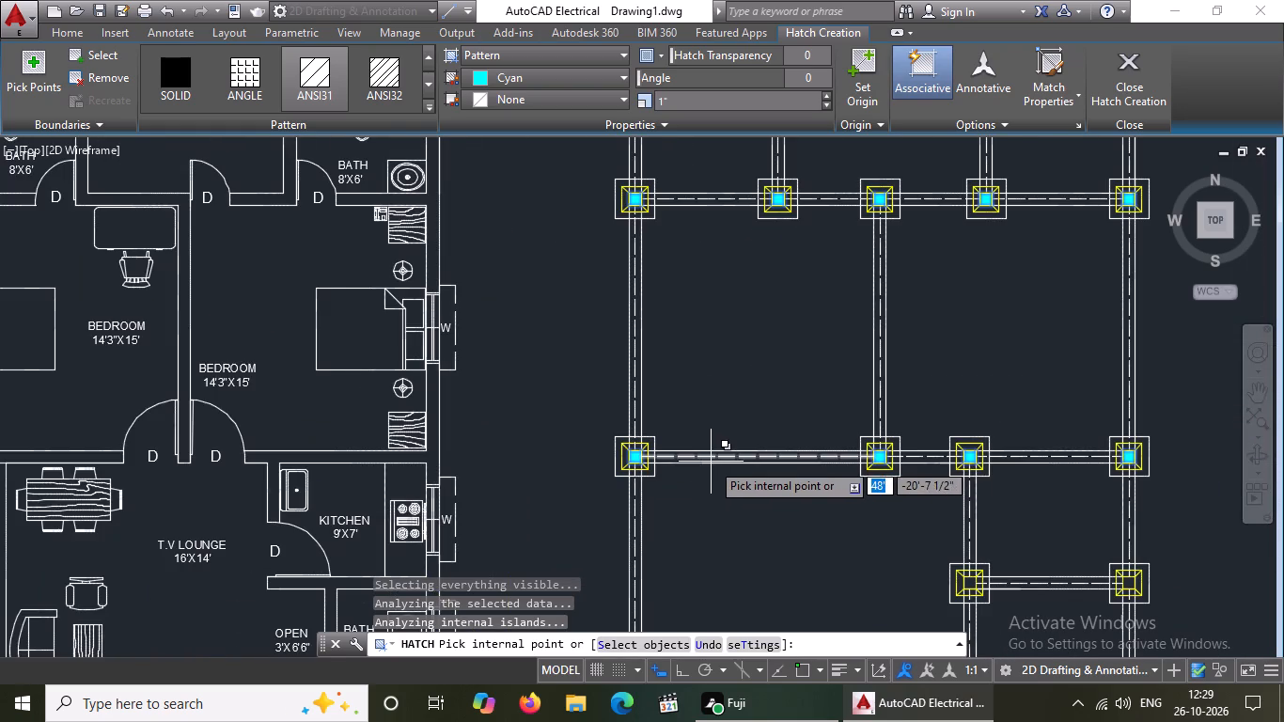
scroll(711, 462, "down", 1)
scroll(979, 563, "up", 5)
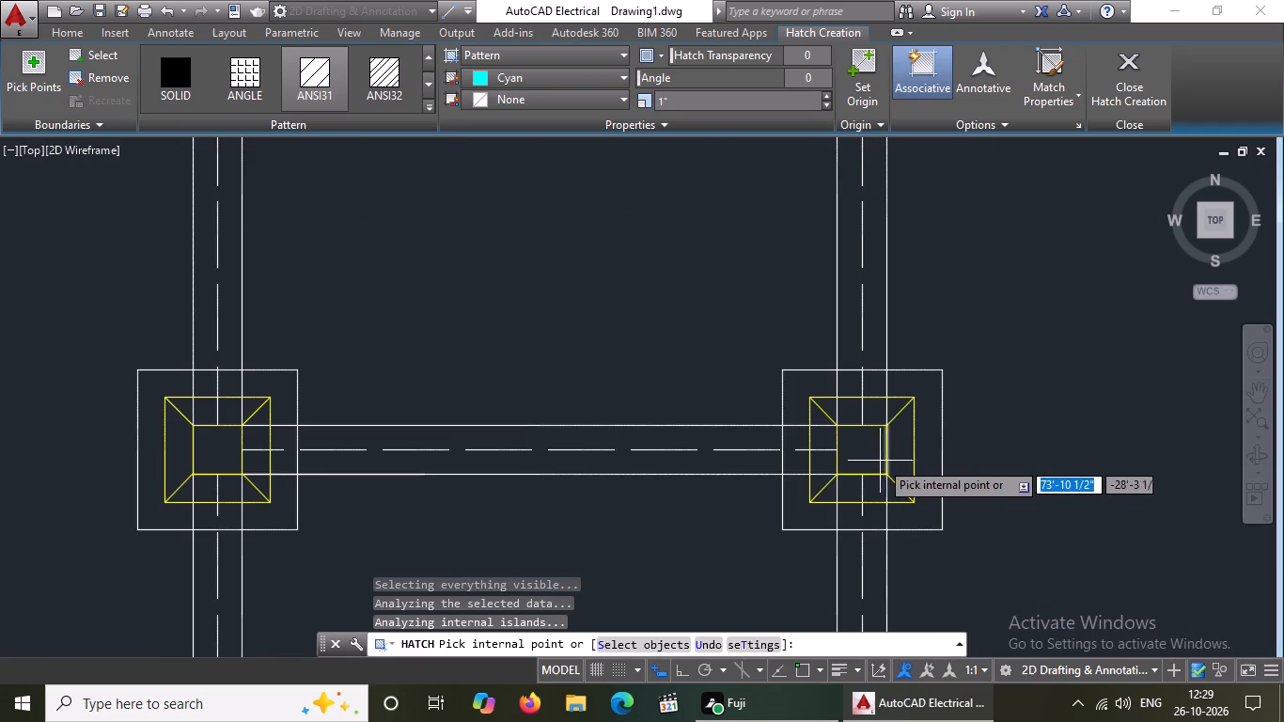
left_click(871, 445)
scroll(873, 455, "down", 1)
scroll(463, 447, "down", 1)
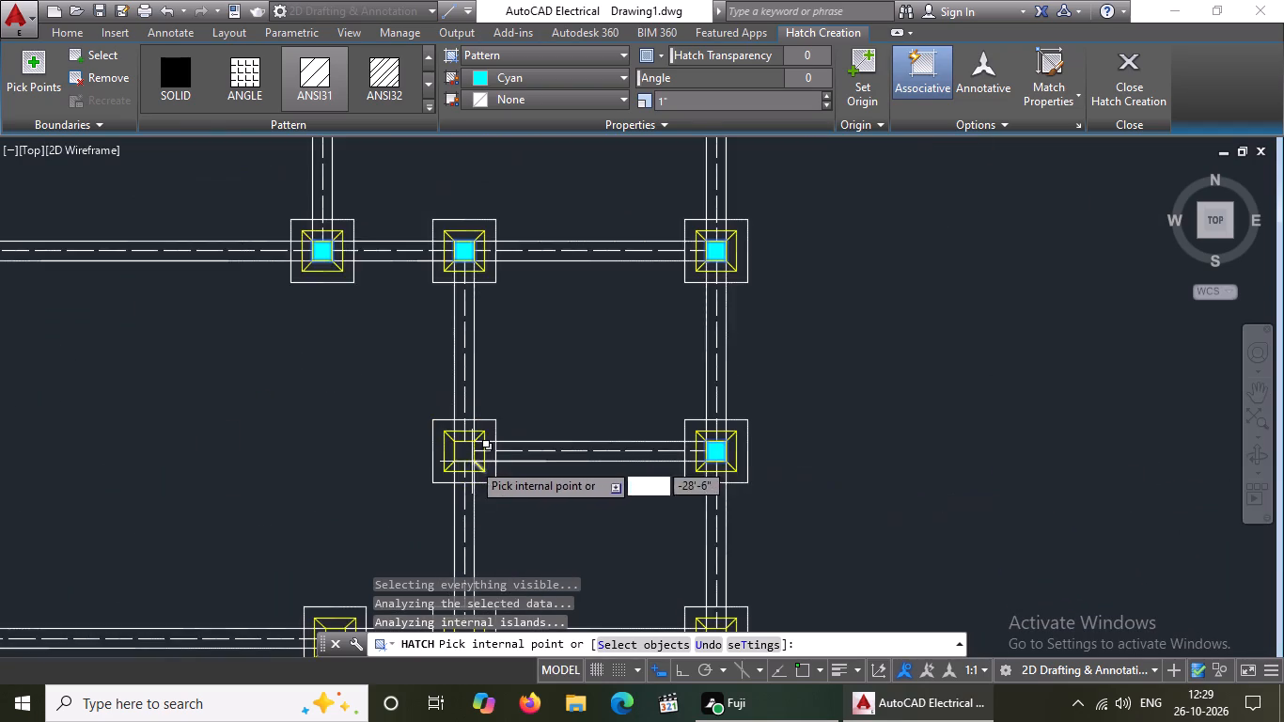
scroll(474, 452, "up", 7)
left_click(322, 452)
Add the cyan ANSI31 hatch to the column squares of the fifth row's two rightmost footings.
scroll(350, 435, "down", 3)
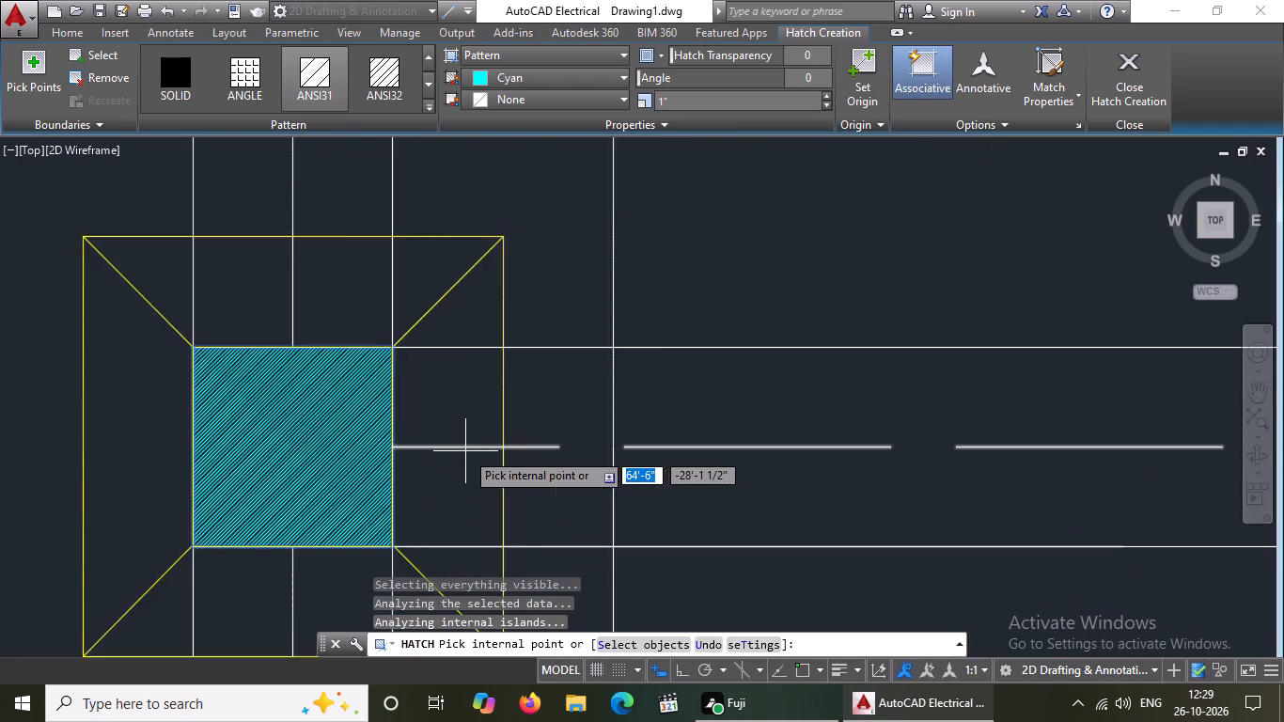
scroll(465, 451, "down", 4)
scroll(579, 476, "down", 2)
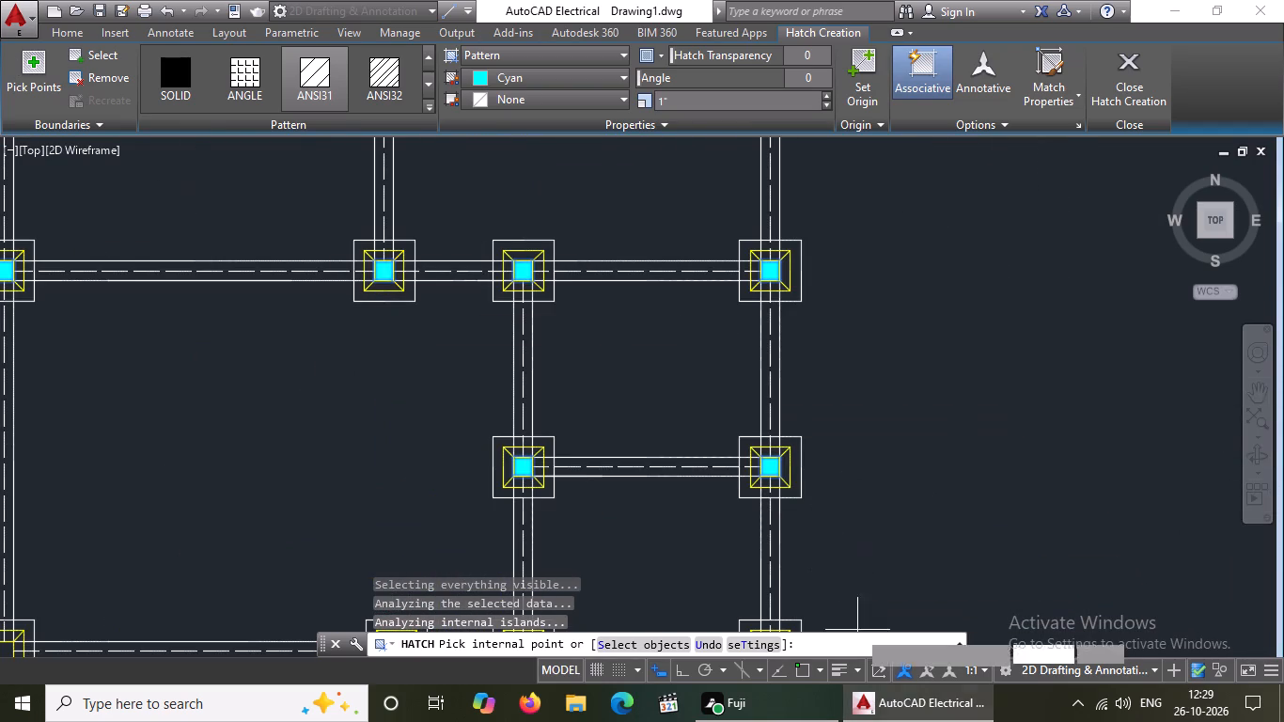
scroll(709, 409, "down", 2)
scroll(704, 535, "up", 3)
scroll(776, 451, "up", 1)
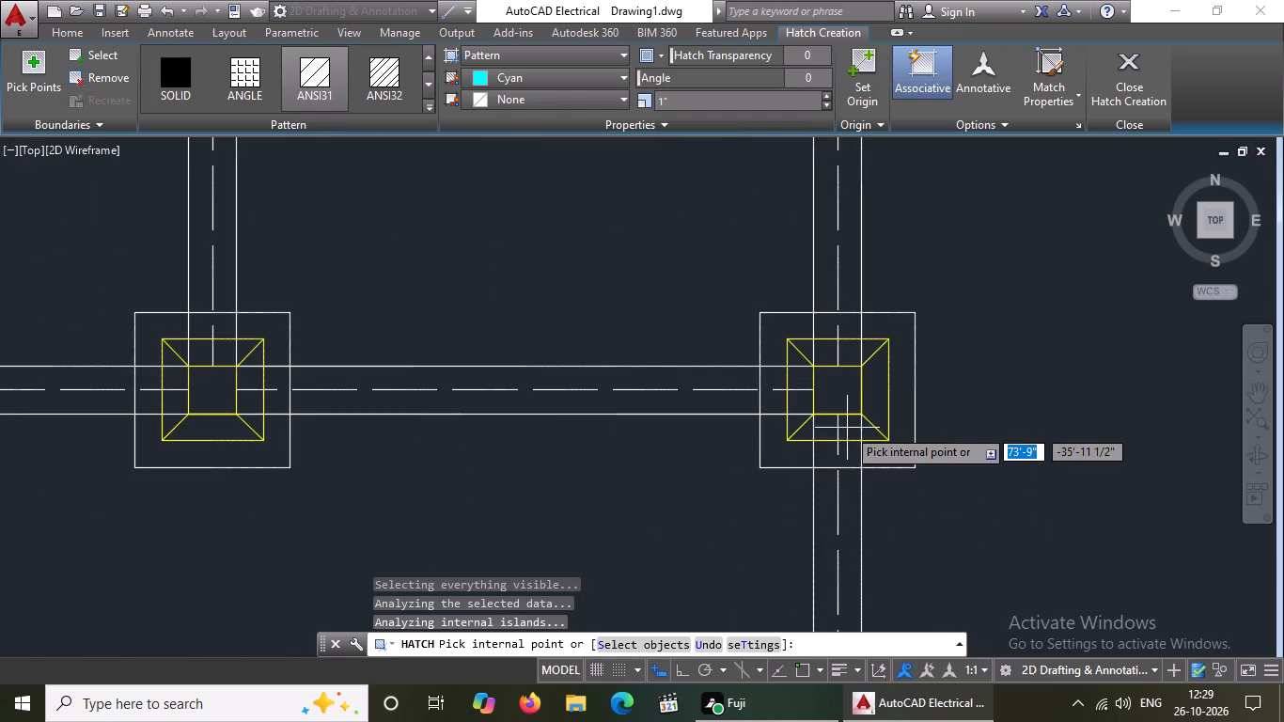
left_click(841, 391)
scroll(841, 391, "down", 4)
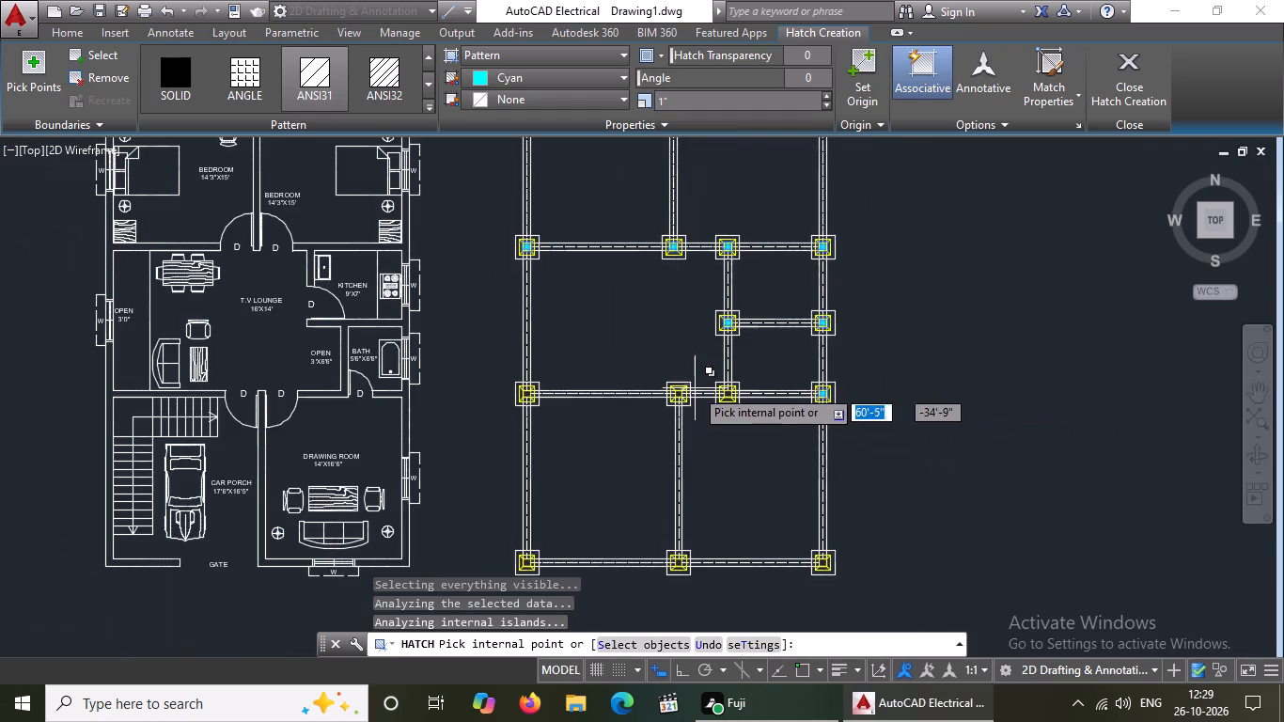
scroll(700, 386, "up", 3)
scroll(890, 432, "up", 2)
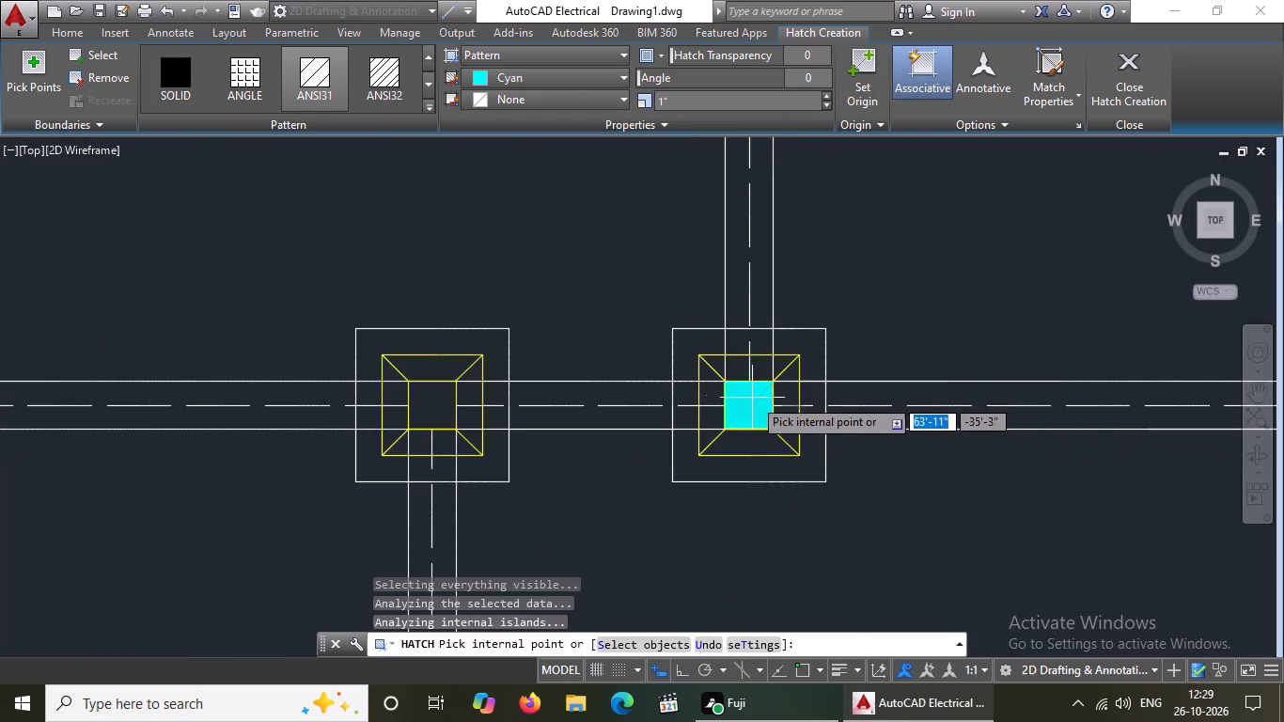
left_click(757, 397)
Add the cyan ANSI31 hatch to the column squares of the fifth row's two leftmost footings.
scroll(747, 411, "down", 3)
scroll(656, 407, "up", 7)
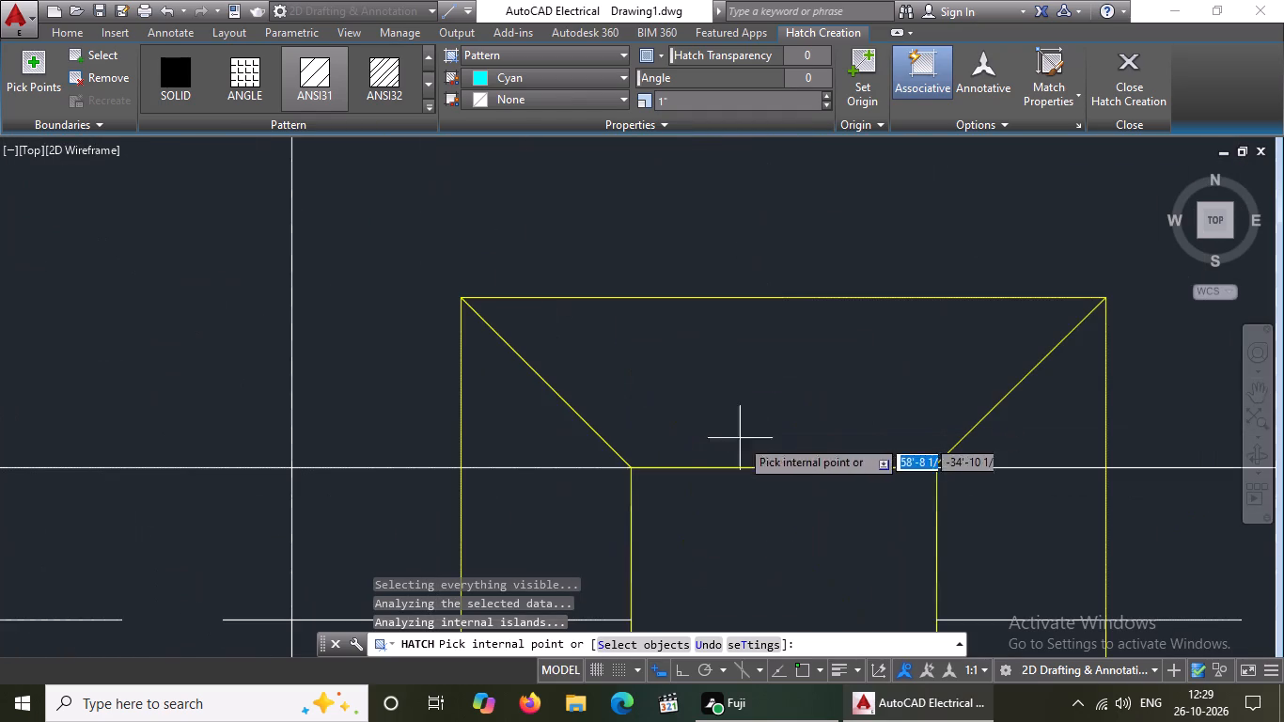
left_click(767, 535)
scroll(780, 520, "down", 8)
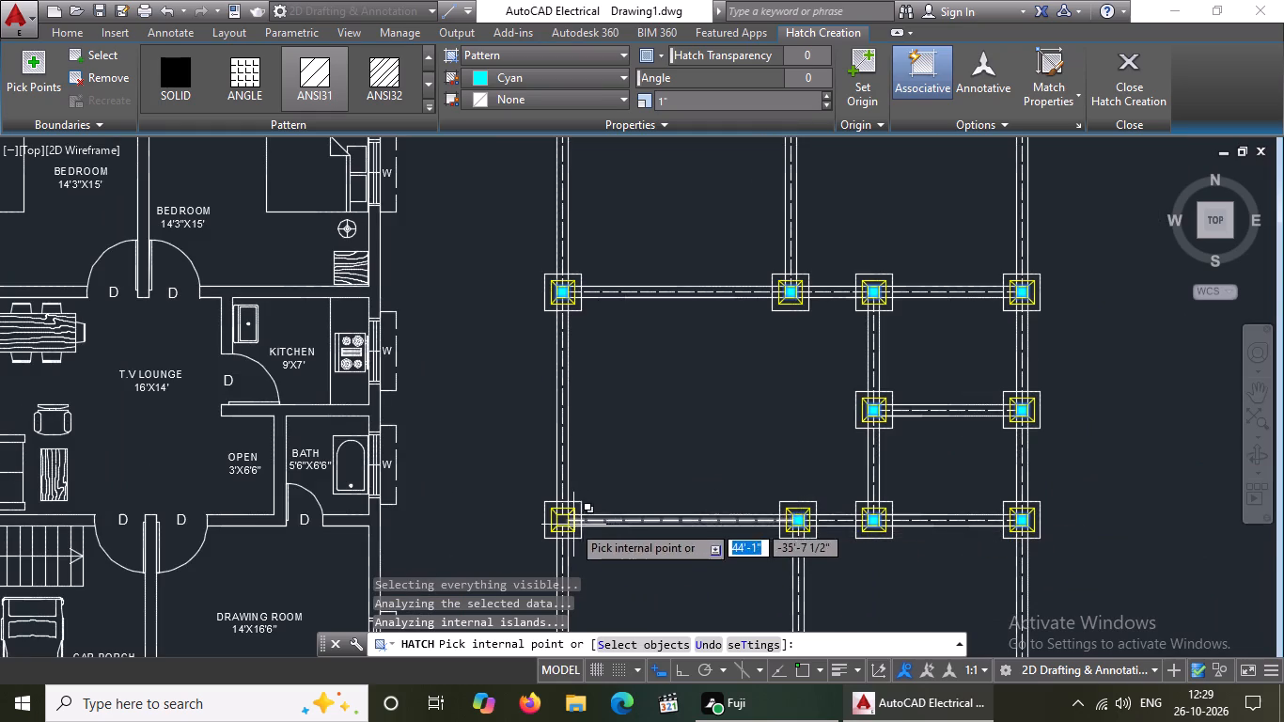
scroll(568, 521, "up", 5)
left_click(567, 519)
Add the cyan ANSI31 hatch to the column squares of the bottom row's left and middle footings.
scroll(665, 481, "down", 5)
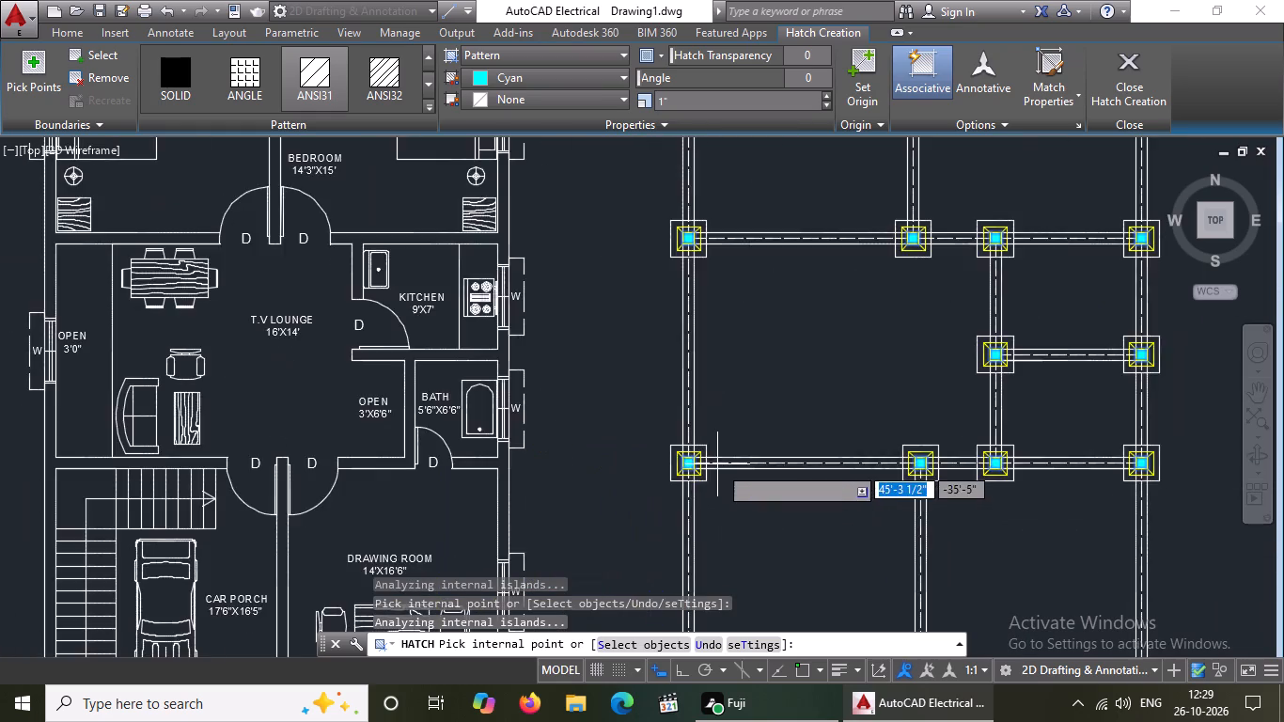
scroll(721, 467, "down", 3)
scroll(701, 525, "up", 4)
scroll(797, 588, "up", 5)
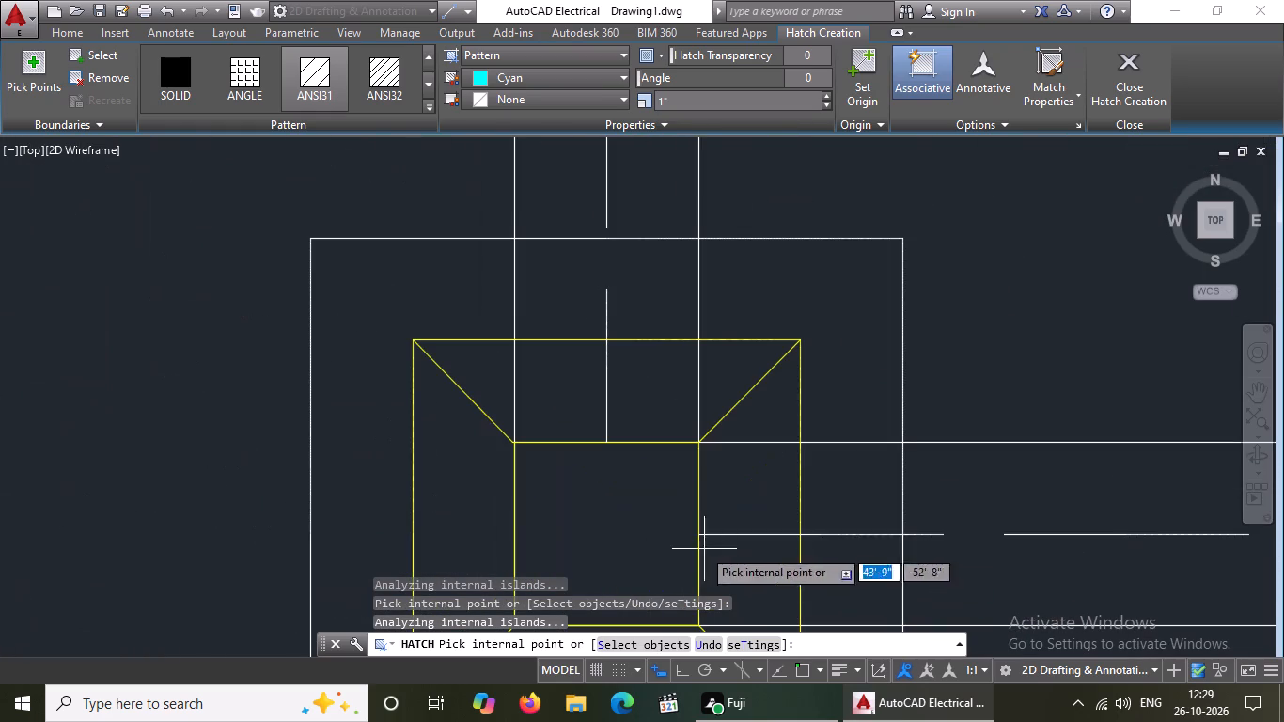
left_click(644, 519)
scroll(662, 498, "down", 7)
scroll(1022, 504, "down", 1)
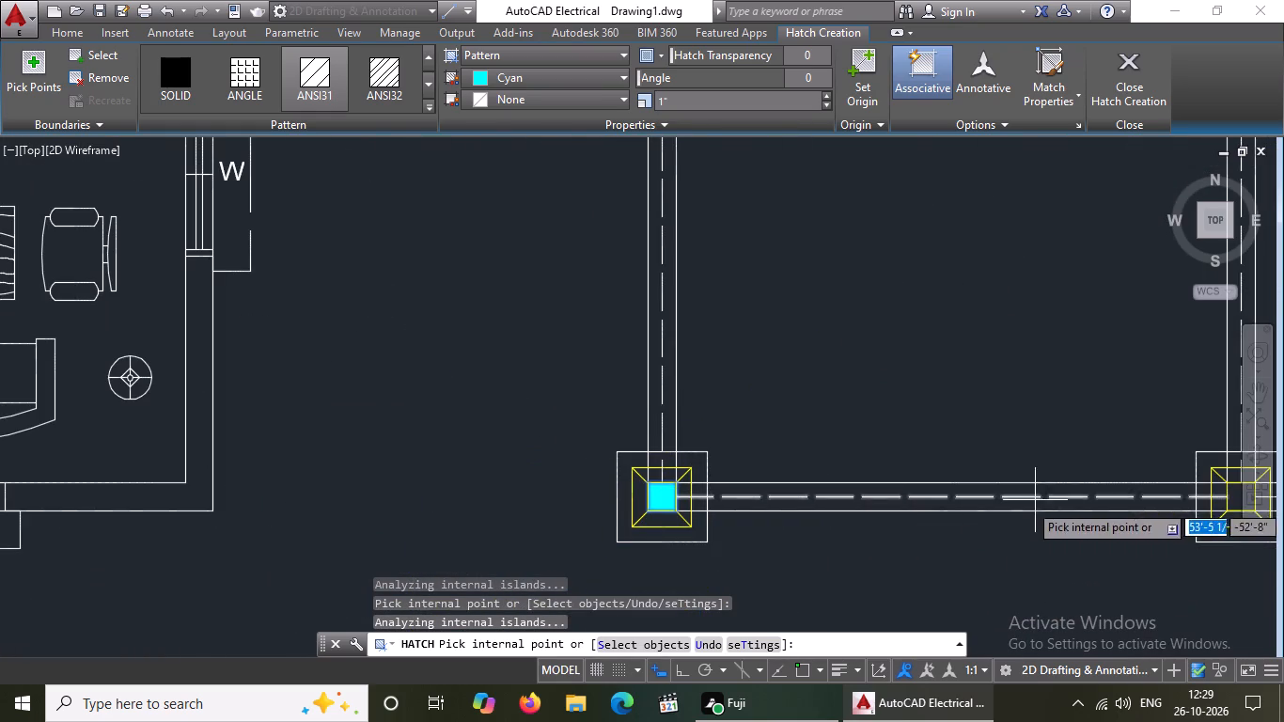
scroll(1022, 504, "down", 2)
scroll(1152, 518, "up", 5)
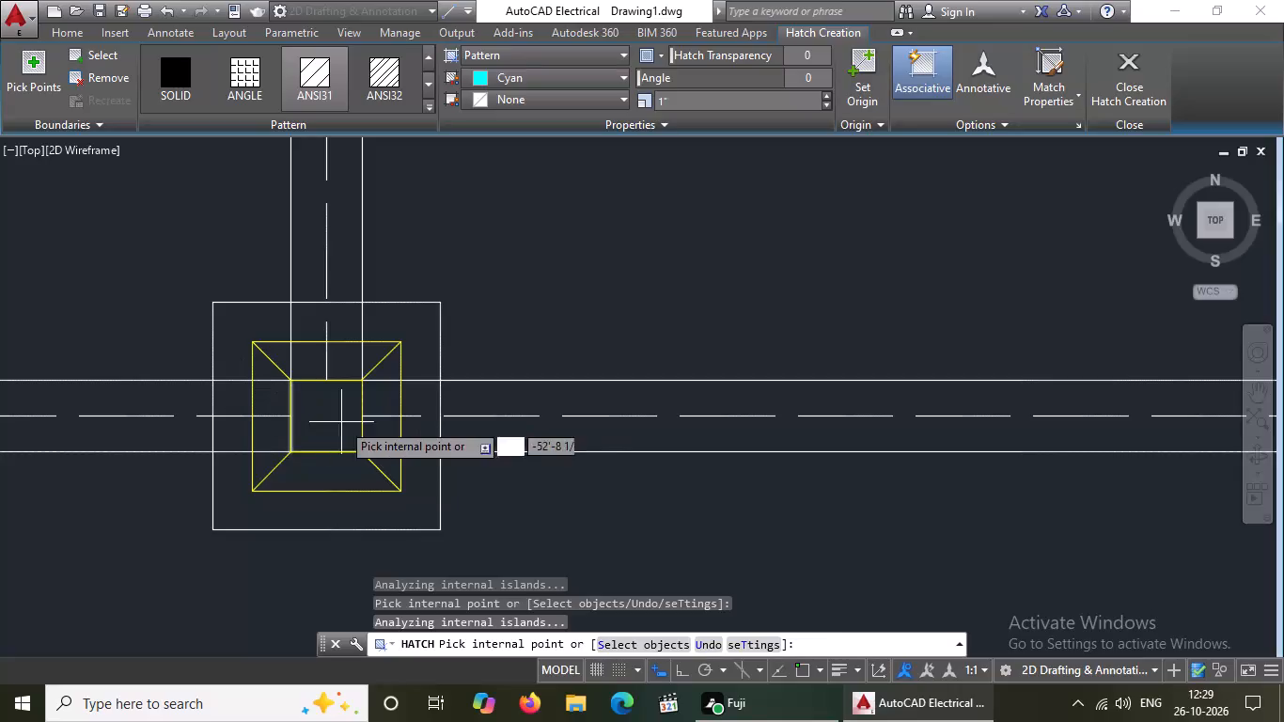
left_click(338, 418)
Add the cyan ANSI31 hatch to the column square of the bottom row's rightmost footing and finish hatching.
scroll(338, 418, "down", 6)
scroll(540, 425, "up", 2)
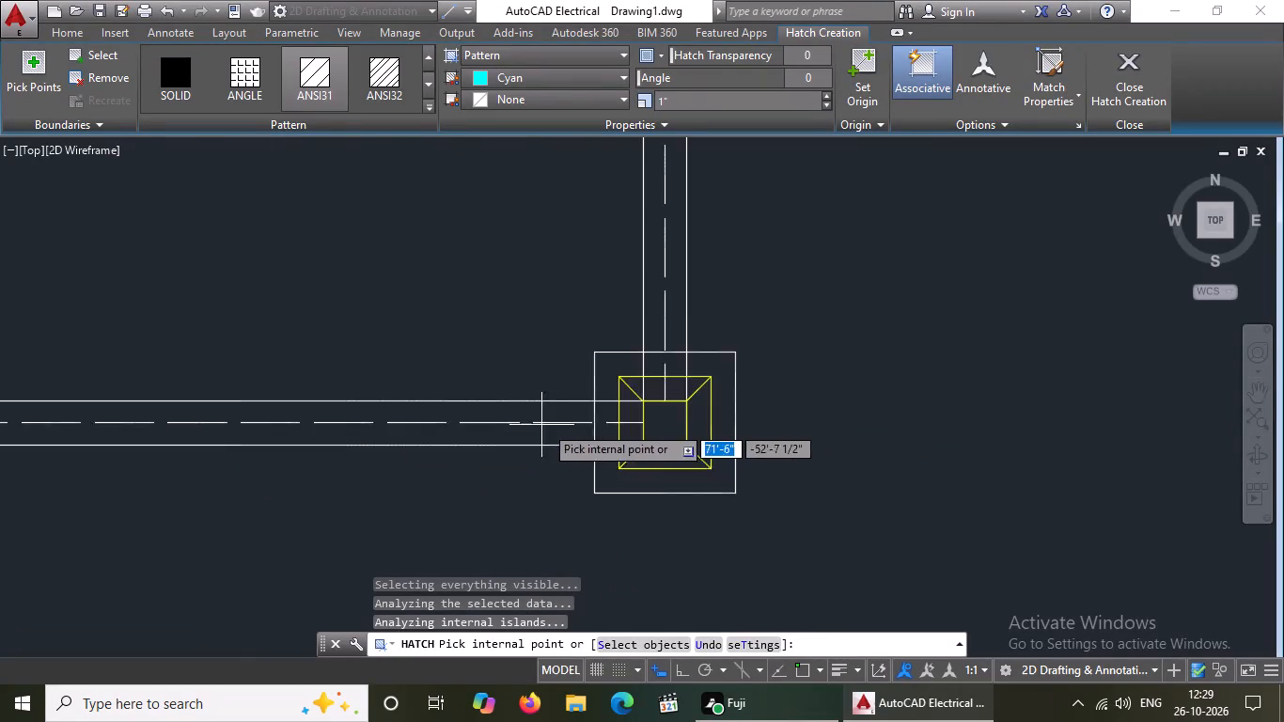
scroll(561, 428, "up", 3)
left_click(694, 416)
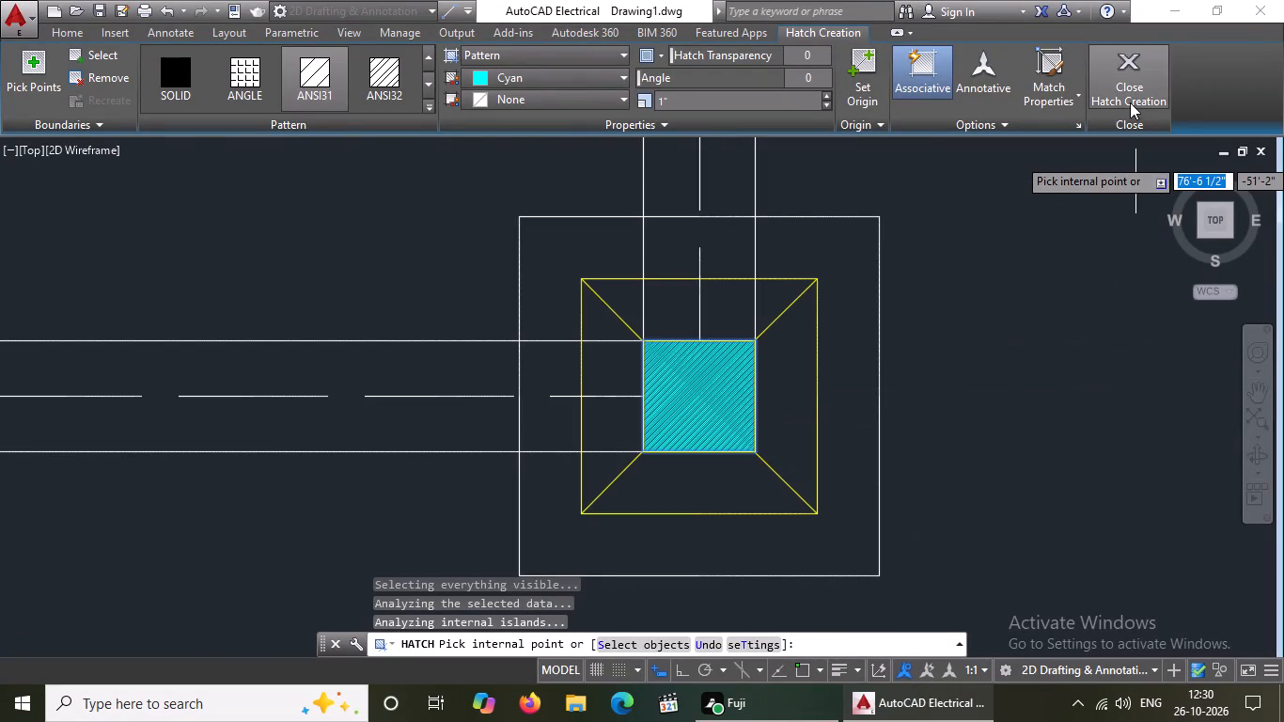
left_click(1130, 102)
Give the top edge of the top-left footing's outer white square the ACAD_ISO02W100 linetype with a linetype scale of 0.5.
scroll(775, 311, "down", 8)
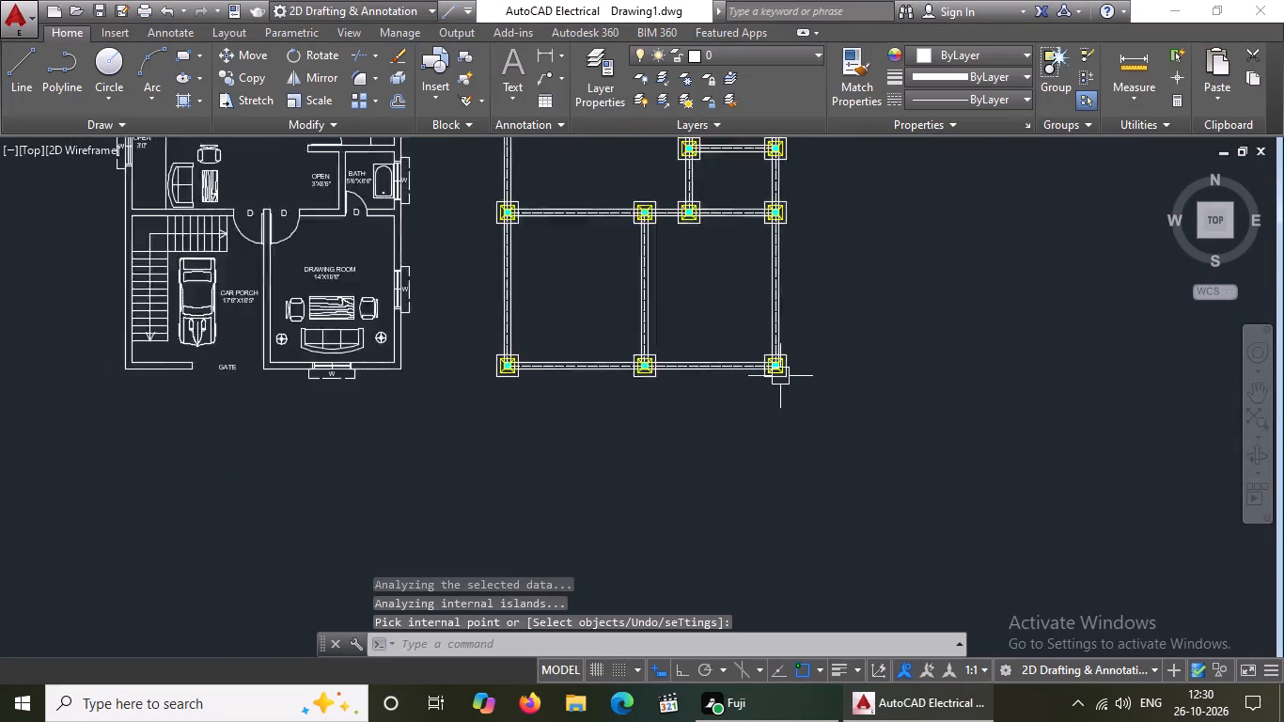
middle_click_drag(746, 327, 746, 490)
scroll(645, 232, "up", 2)
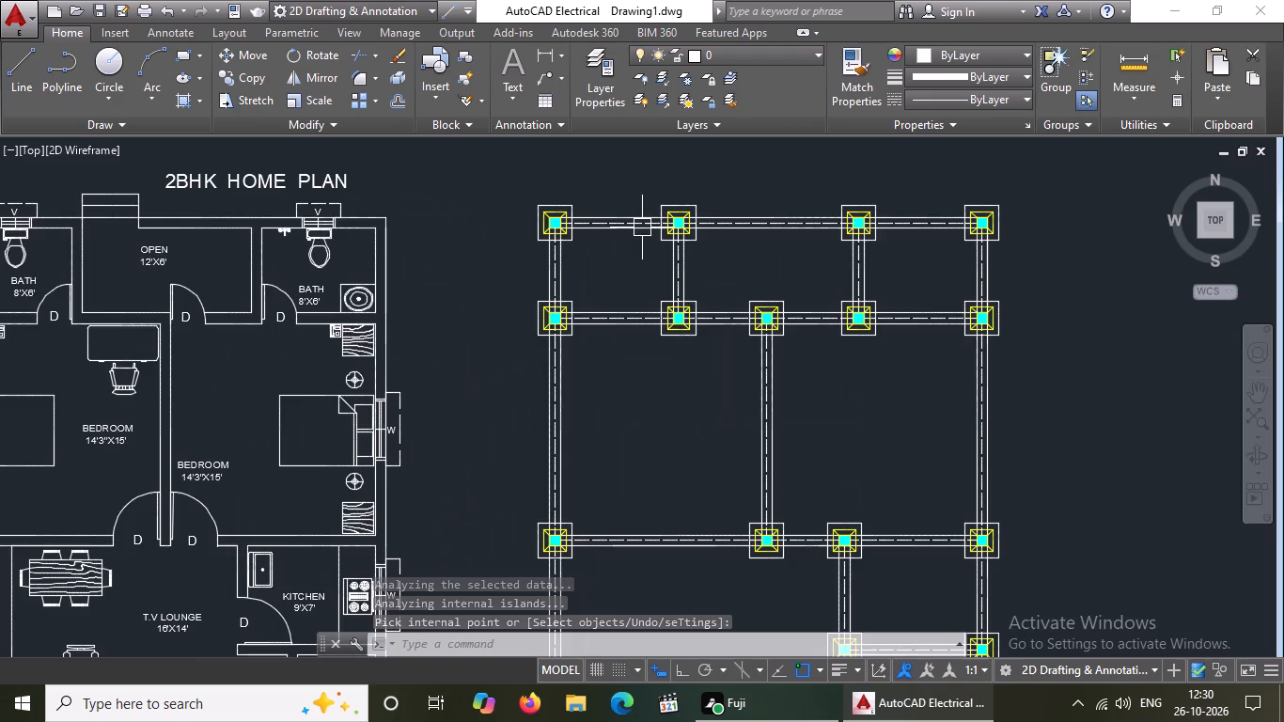
scroll(606, 204, "up", 2)
left_click(482, 210)
right_click(581, 180)
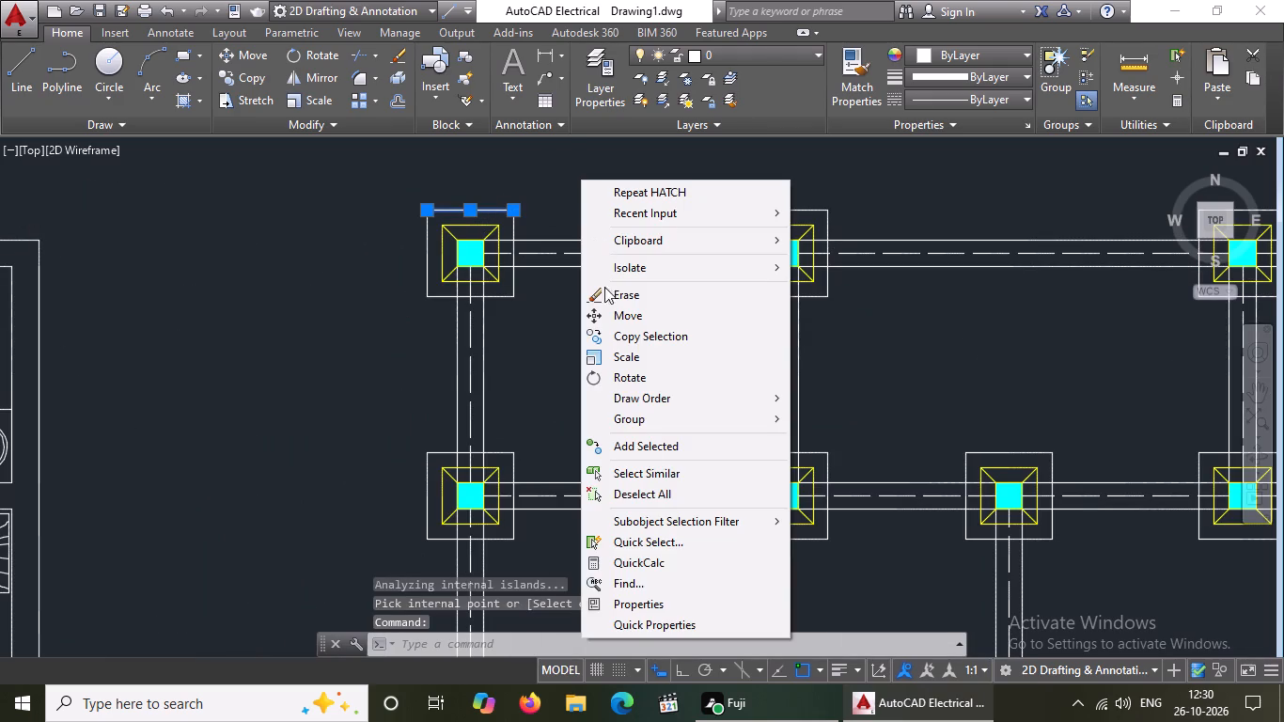
left_click(644, 604)
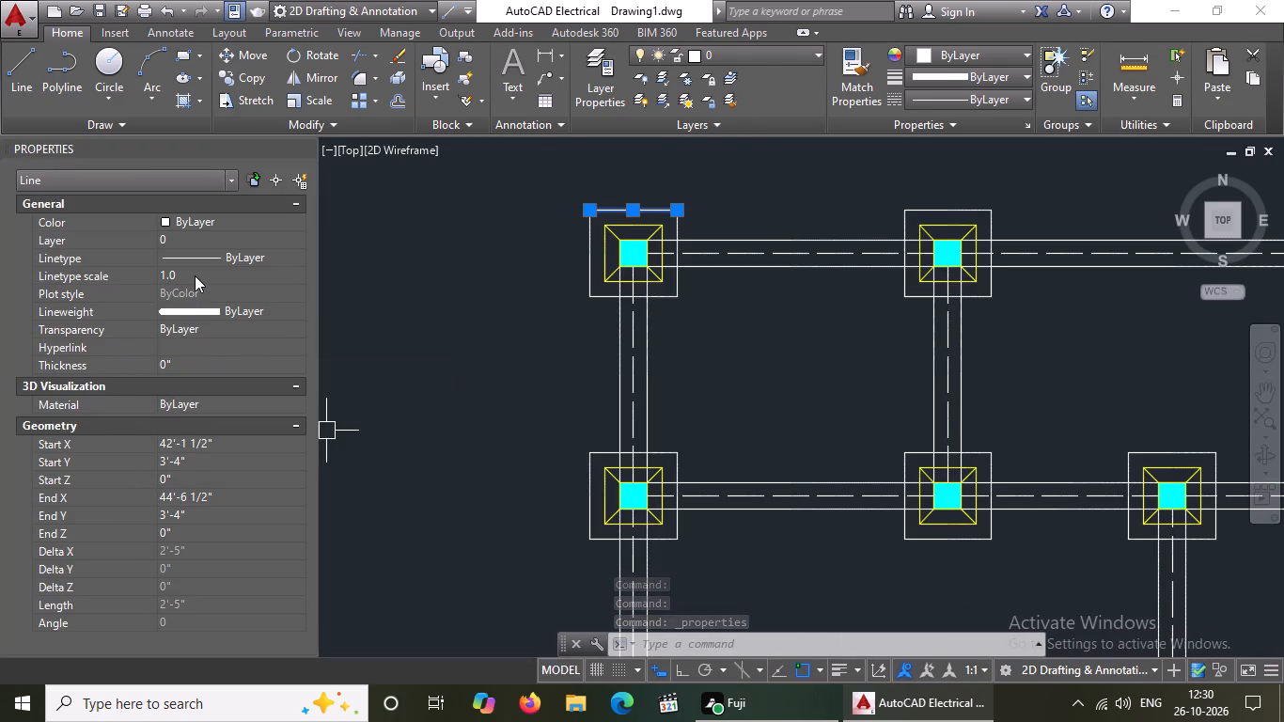
left_click(949, 92)
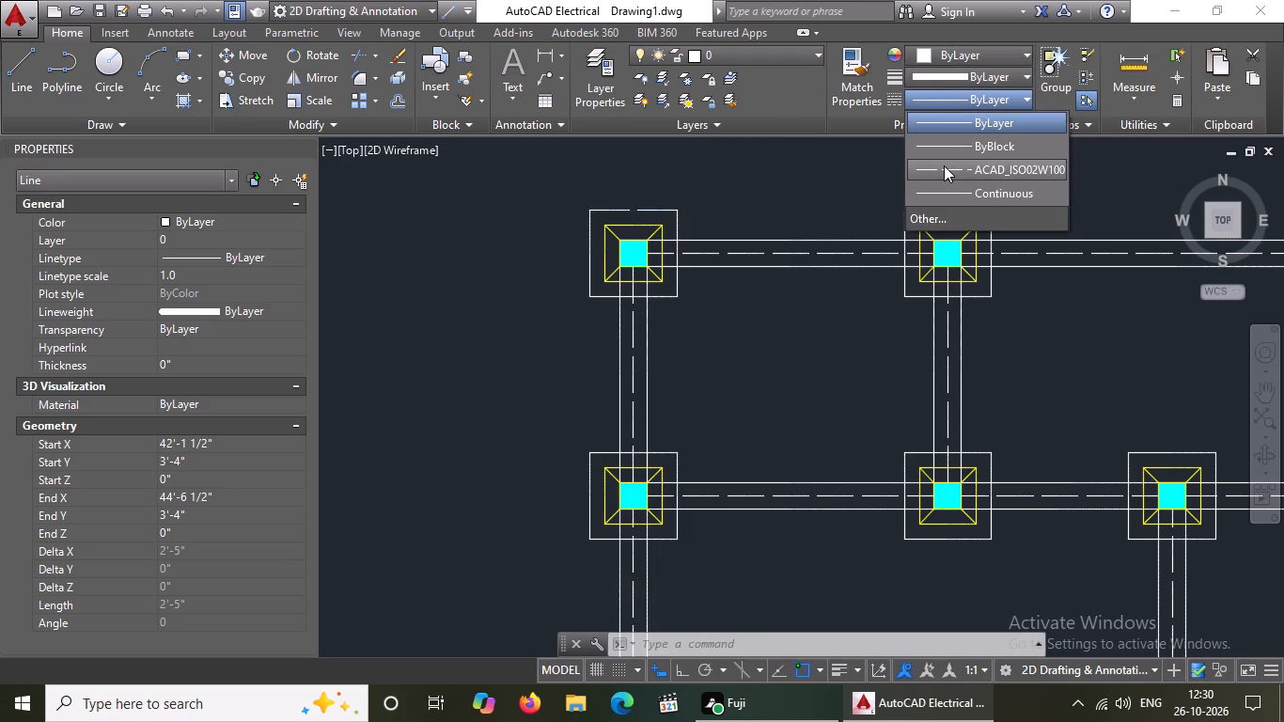
left_click(944, 165)
left_click(216, 273)
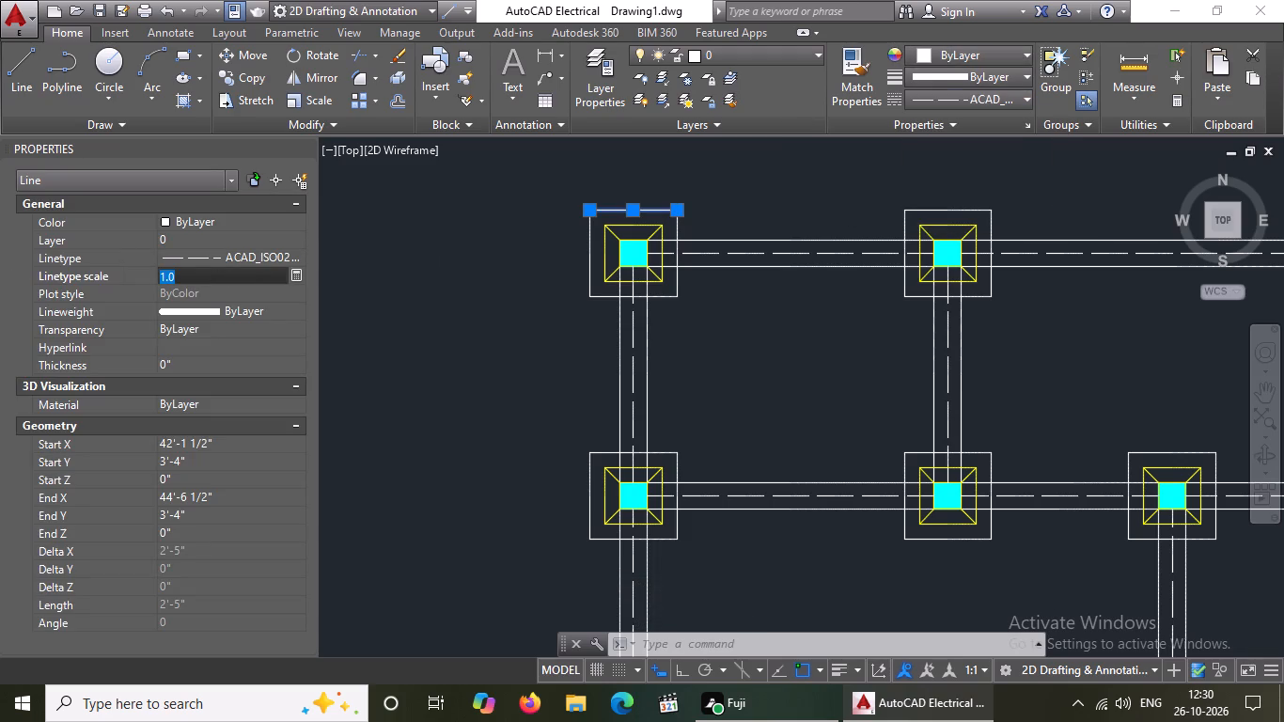
key("BackSpace")
key("BackSpace")
type("0.5")
key("Return")
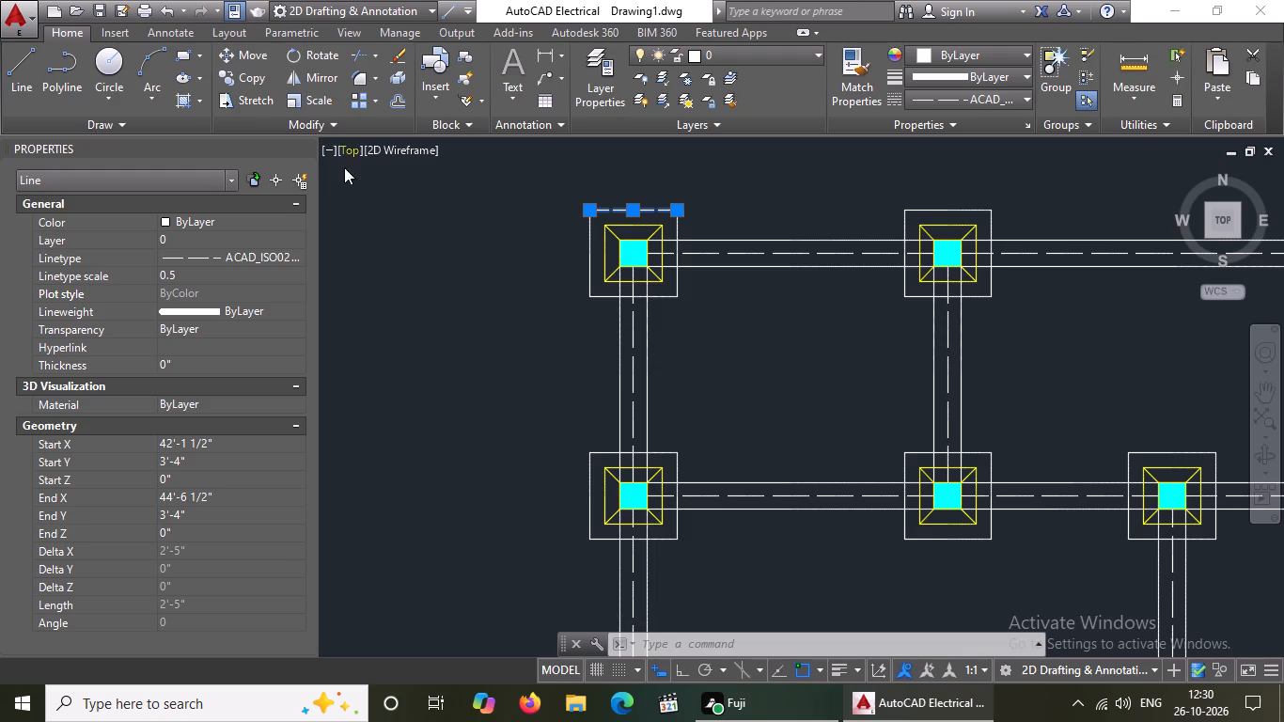
Give the left edge of the top-left footing's outer square the ACAD_ISO02W100 linetype with a linetype scale of 0.5.
left_click(593, 238)
left_click(981, 99)
left_click(964, 171)
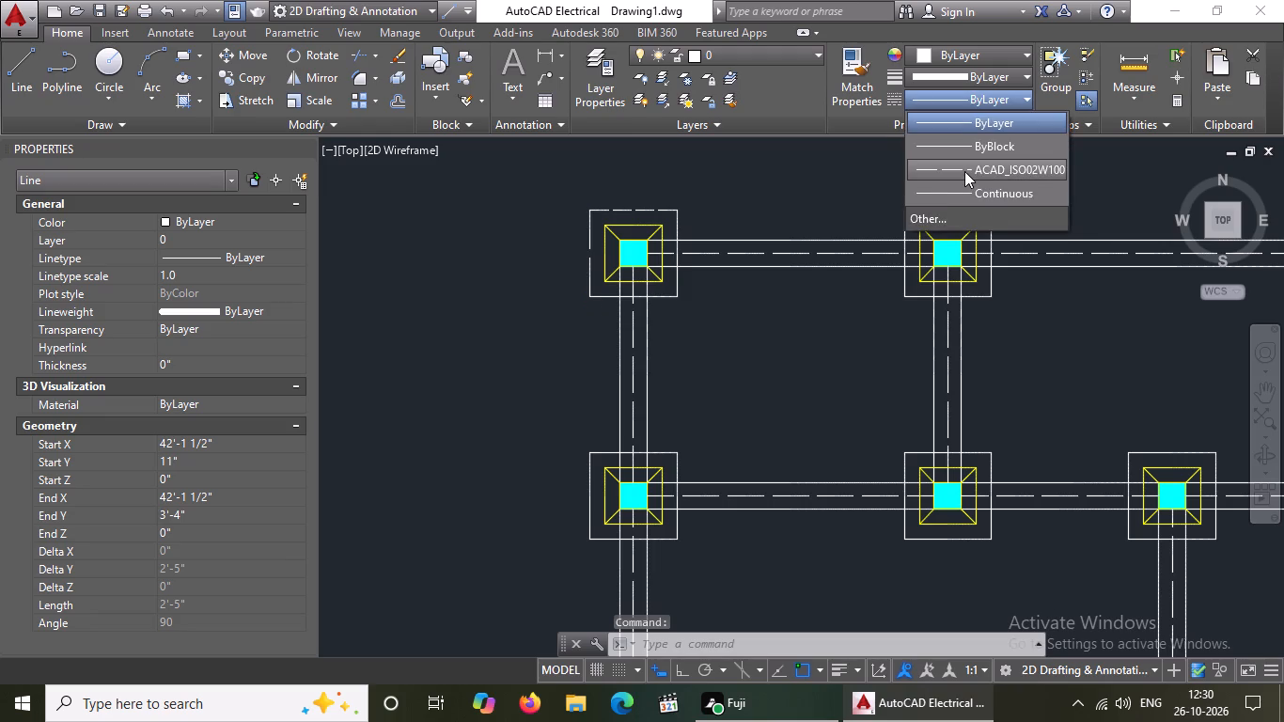
left_click(199, 274)
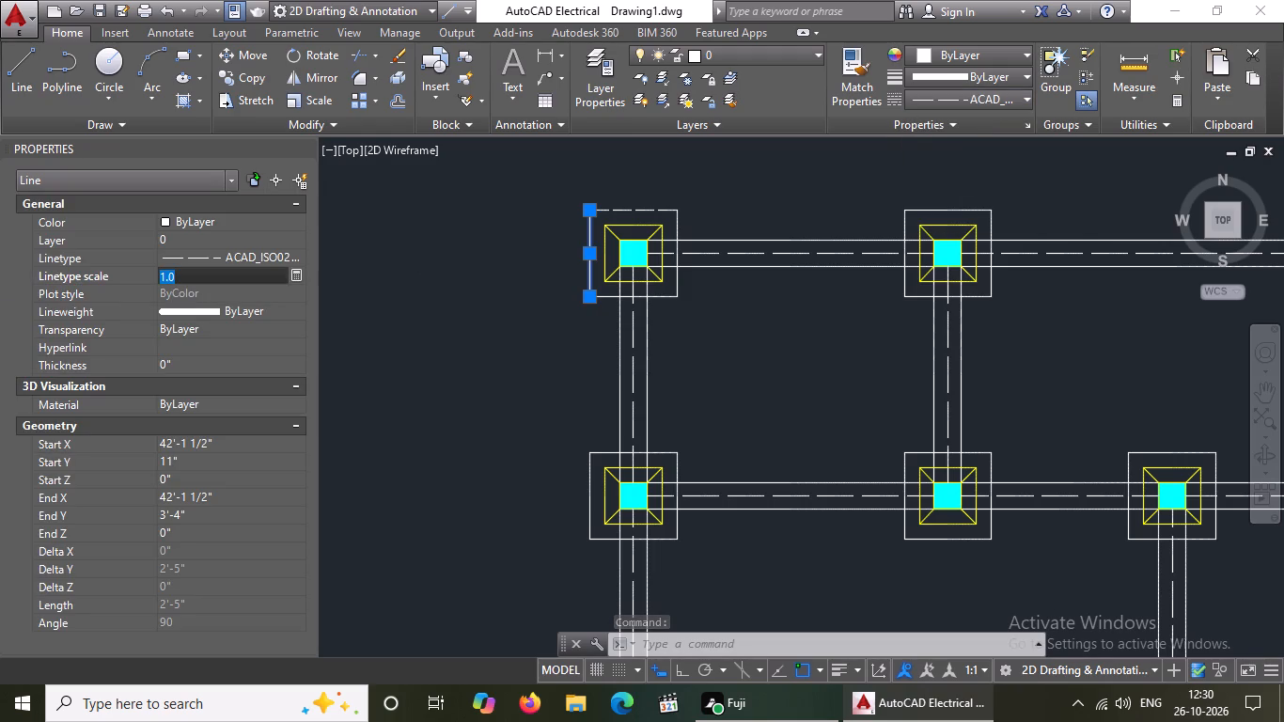
key("BackSpace")
key("BackSpace")
key("BackSpace")
key("BackSpace")
key("BackSpace")
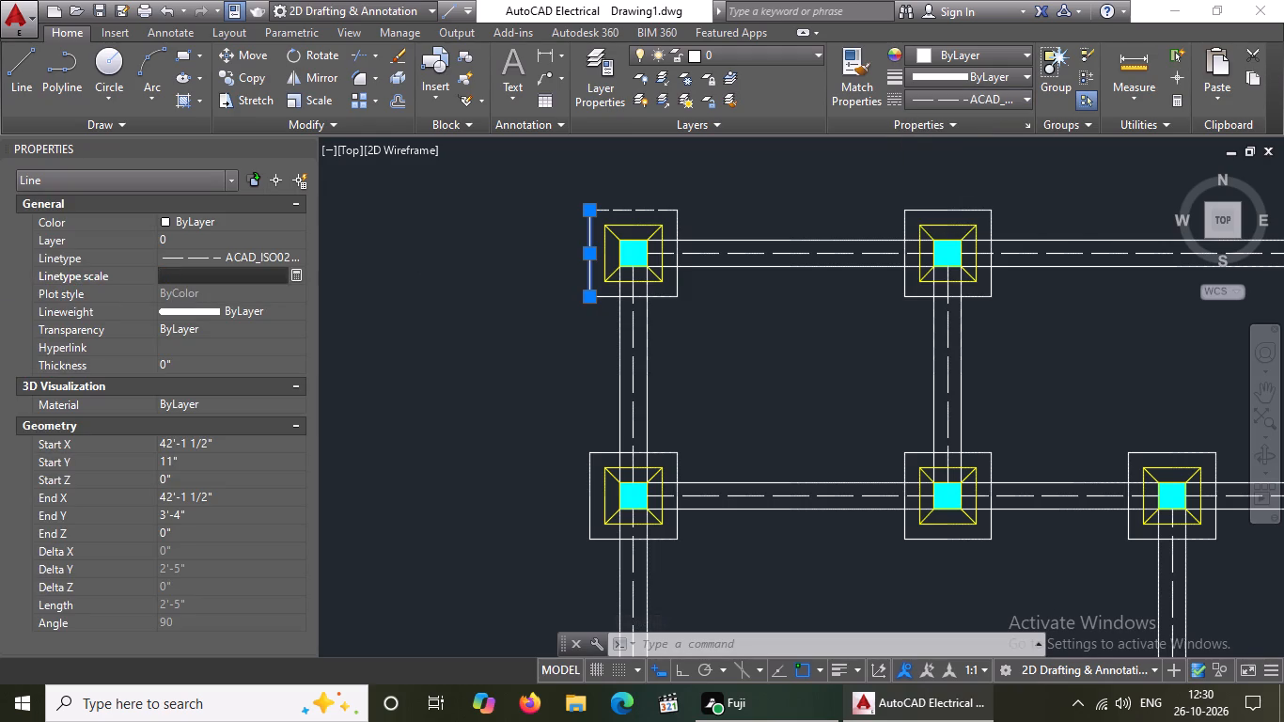
type("0.5")
key("Return")
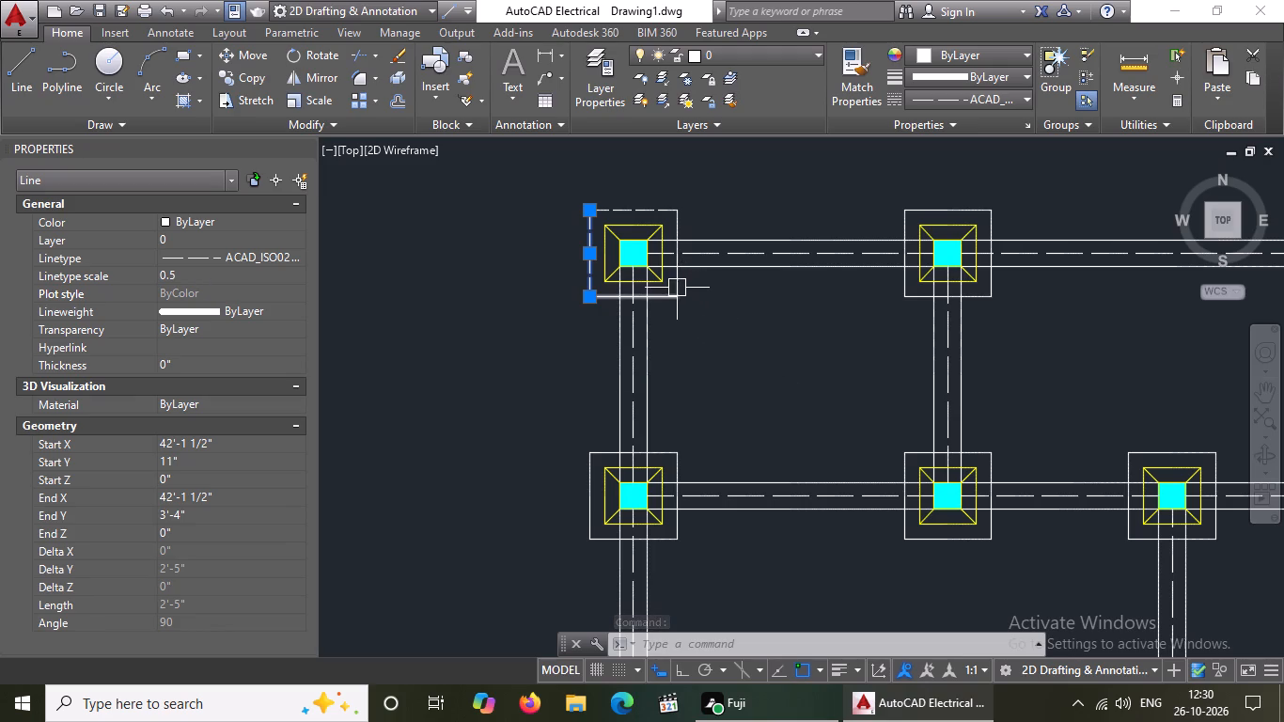
Give the right edge of the top-left footing's outer square the ACAD_ISO02W100 linetype with a linetype scale of 0.5.
scroll(670, 280, "up", 2)
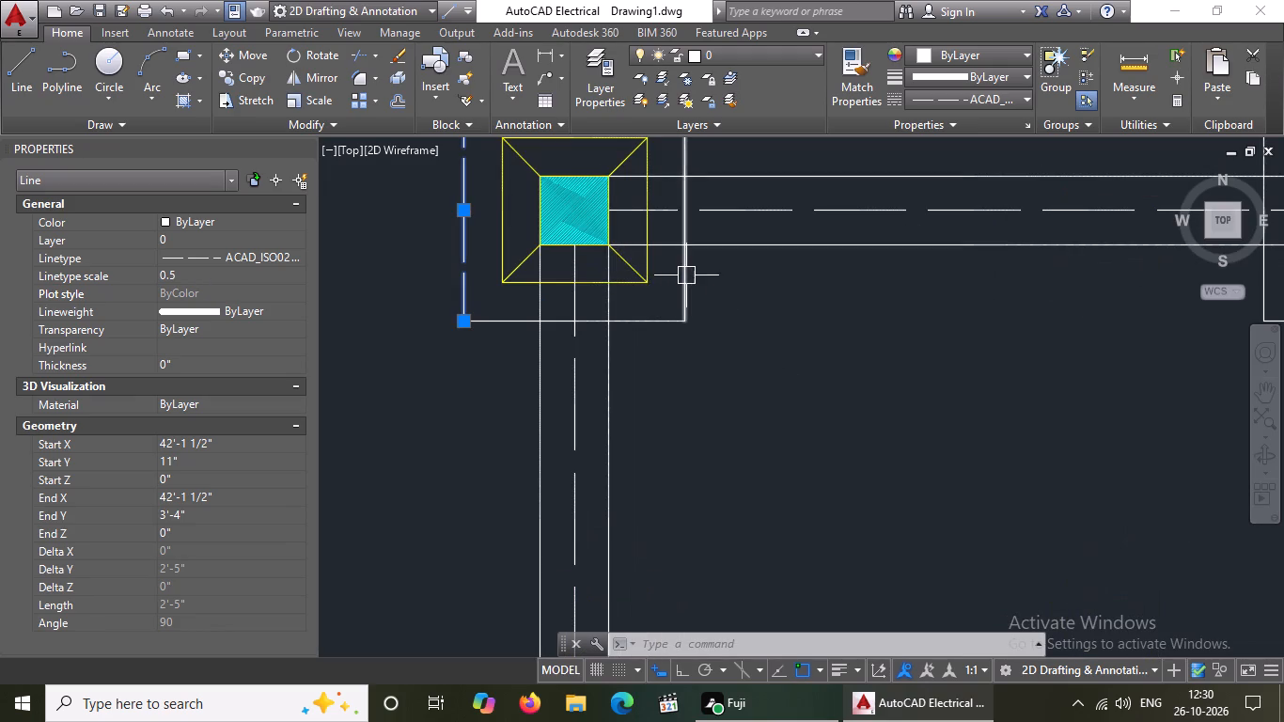
left_click(686, 275)
left_click(1010, 90)
left_click(969, 169)
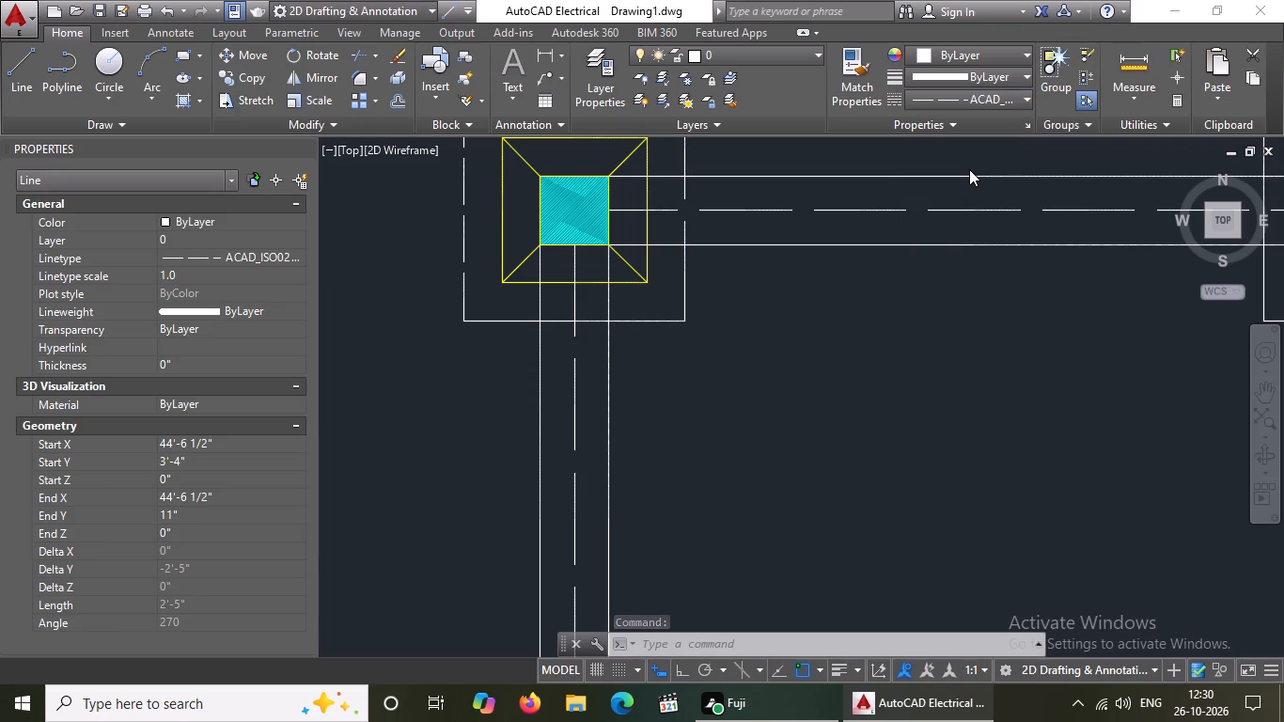
left_click(180, 269)
key("BackSpace")
key("BackSpace")
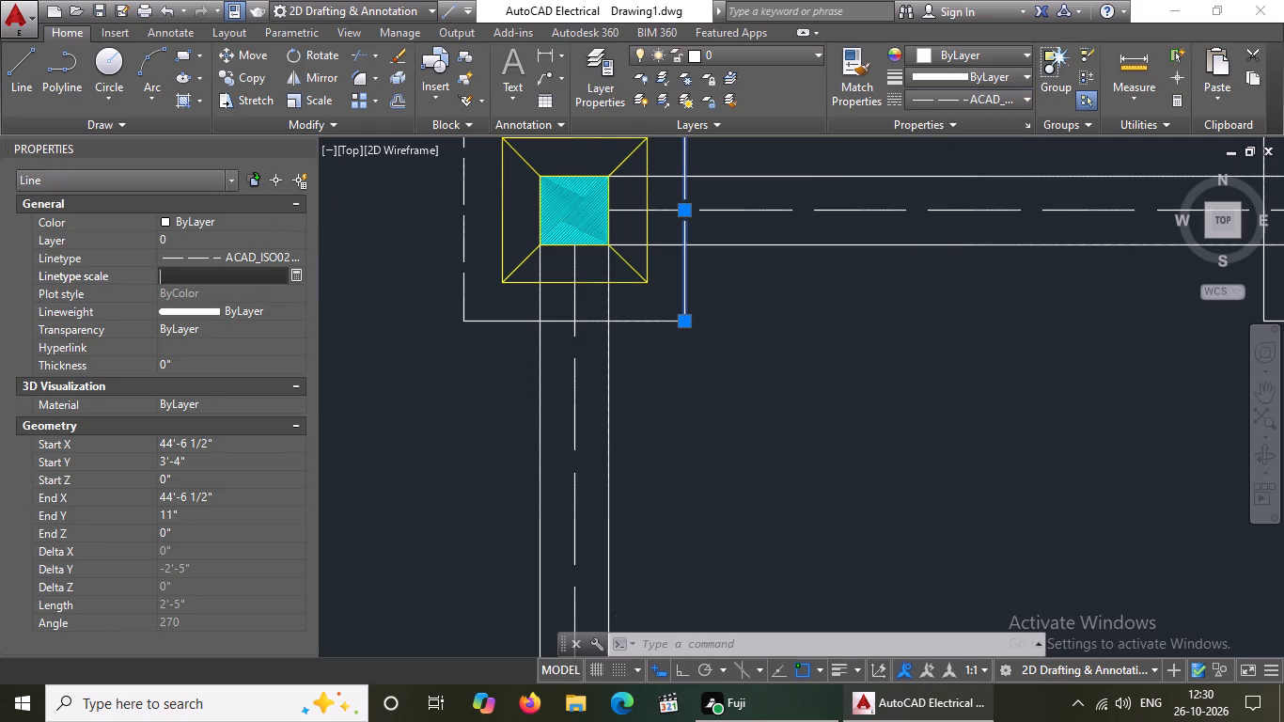
type("0.")
key("5")
key("Return")
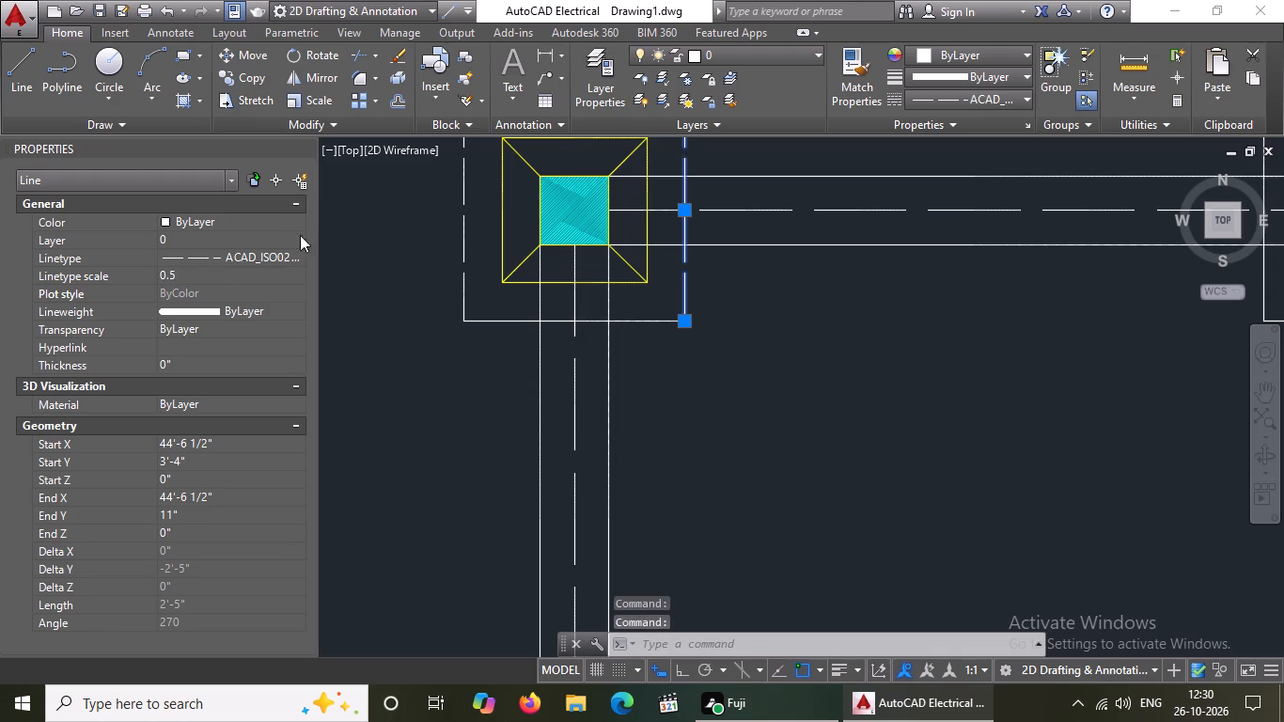
Give the bottom edge of the top-left footing's outer square the ACAD_ISO02W100 linetype with a linetype scale of 0.5.
left_click(671, 323)
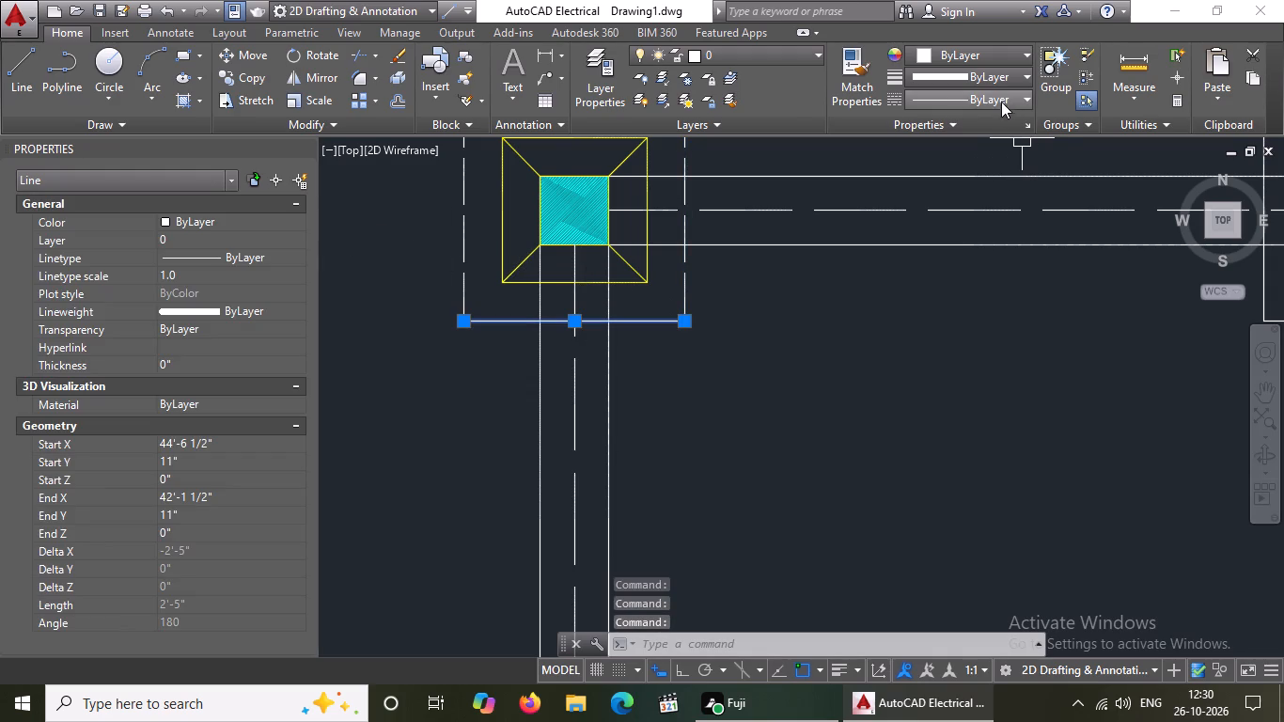
left_click(1000, 97)
left_click(970, 164)
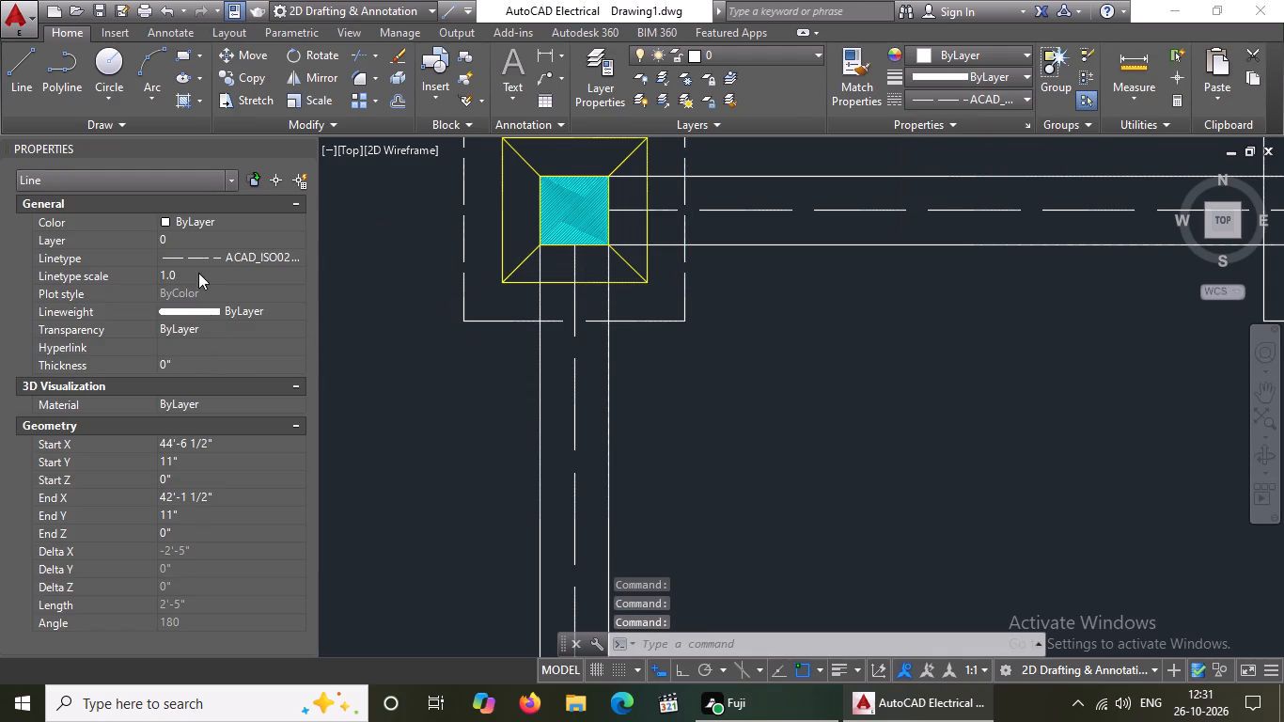
left_click(198, 273)
key("BackSpace")
key("BackSpace")
key("BackSpace")
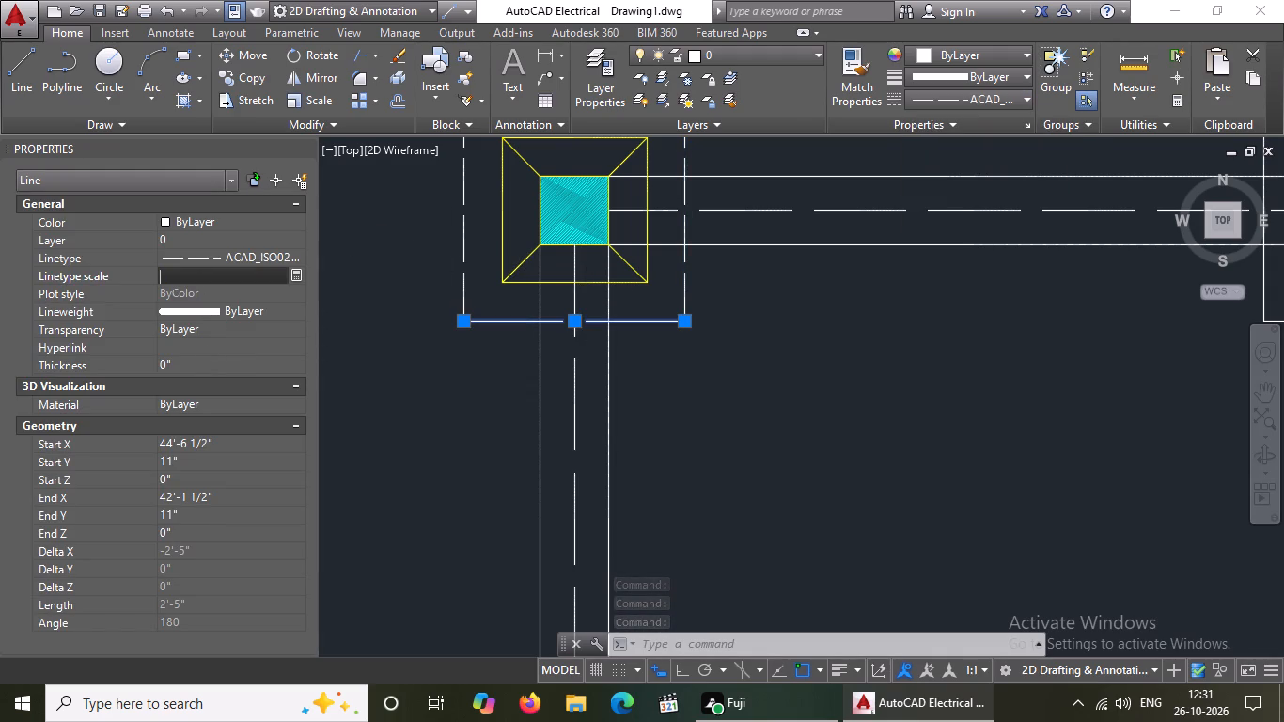
type("0.5")
key("Return")
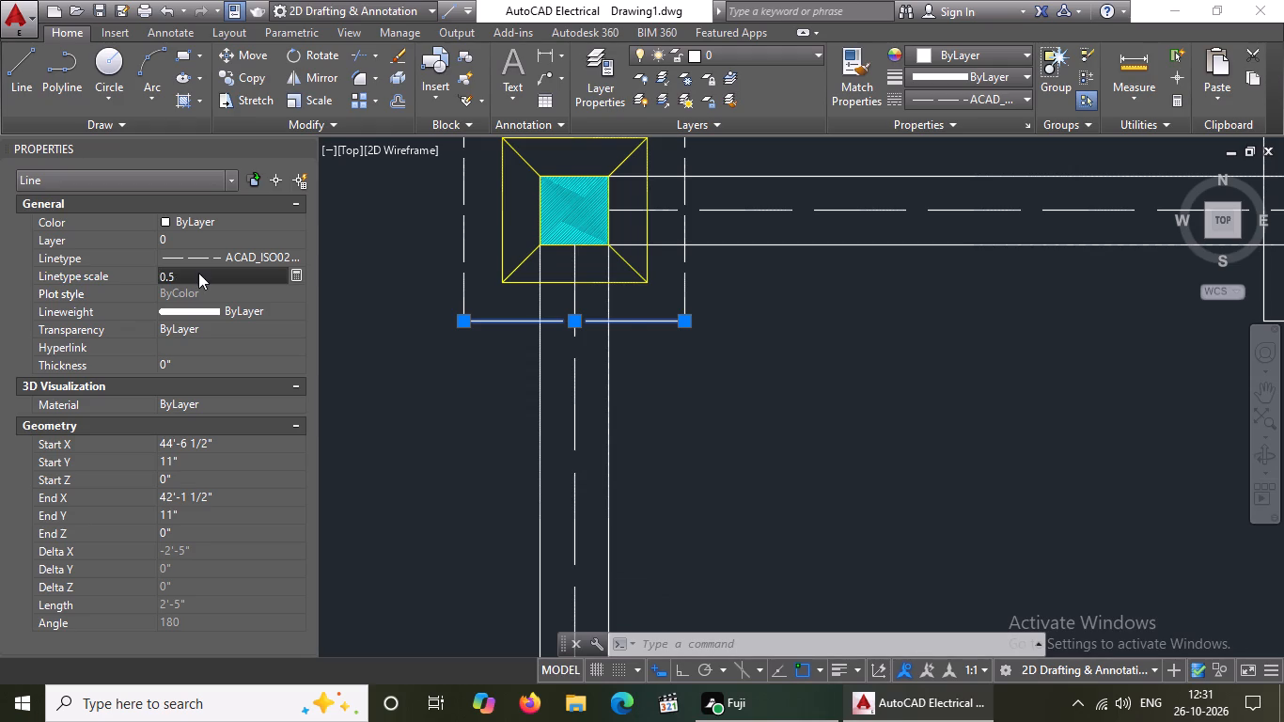
scroll(571, 312, "down", 4)
scroll(681, 299, "up", 3)
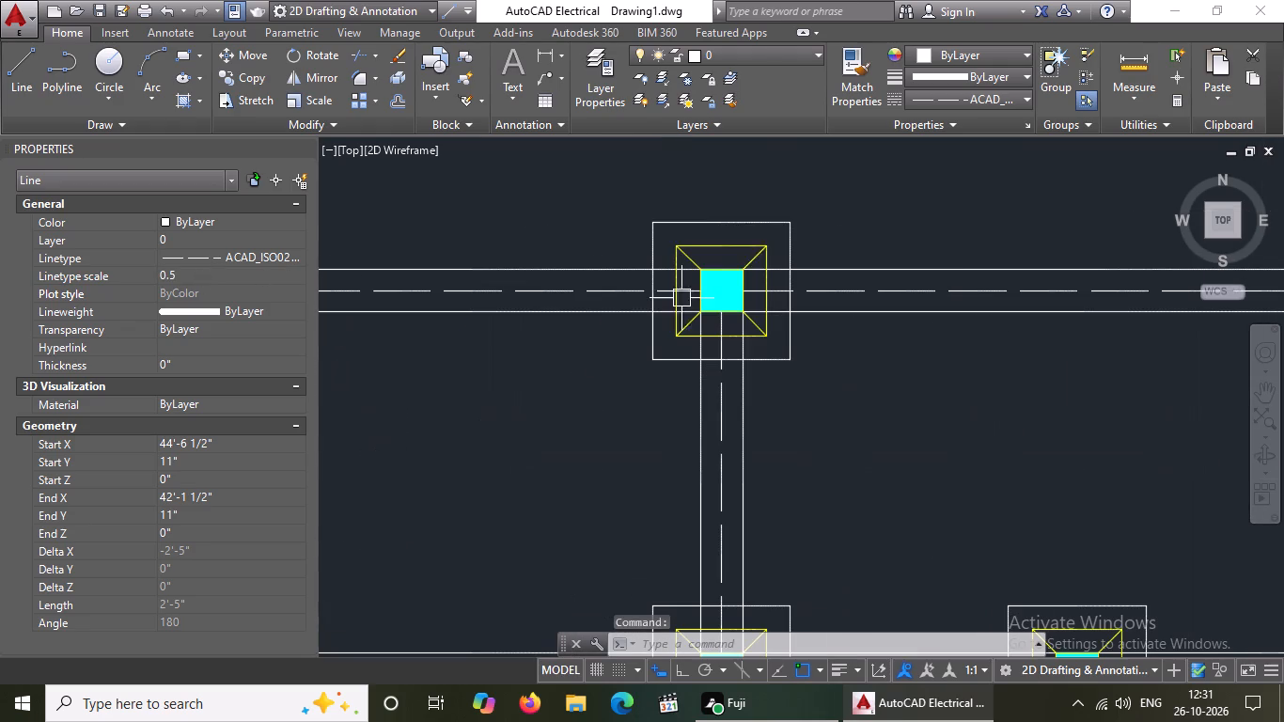
Give the top edge of the top row's second footing outer square the ACAD_ISO02W100 linetype with a linetype scale of 0.5.
left_click(735, 221)
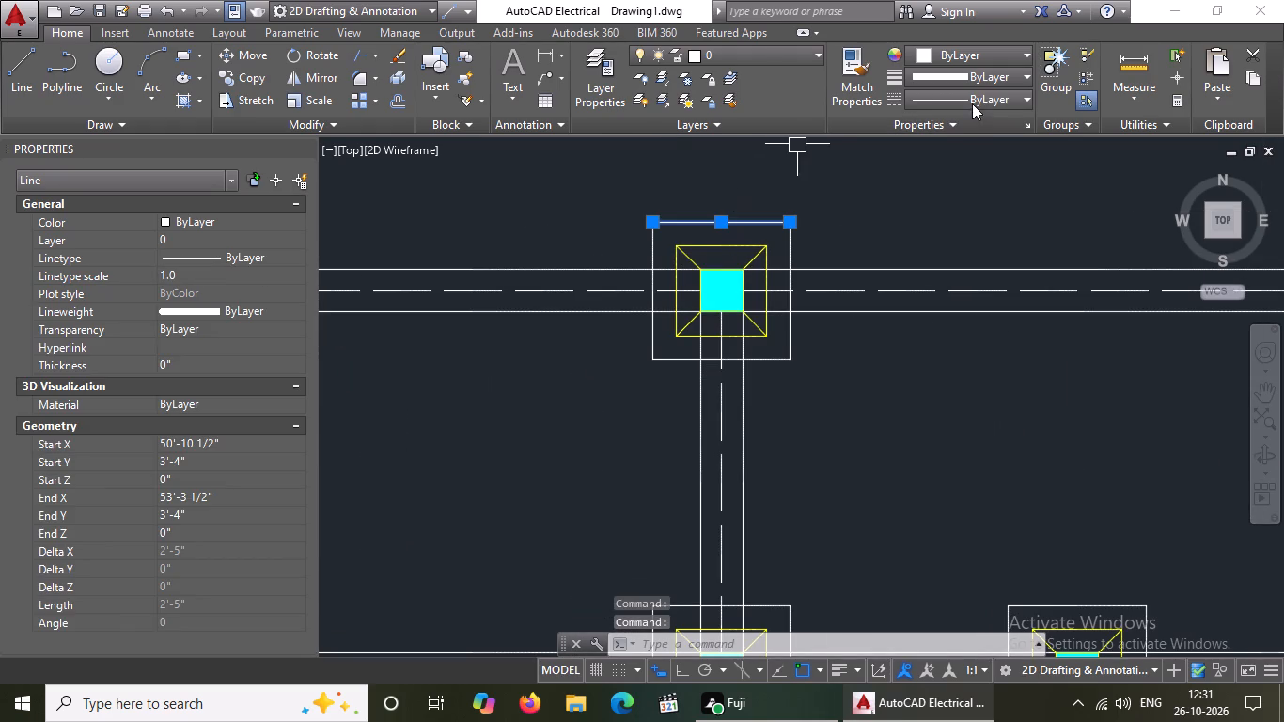
left_click(972, 97)
left_click(966, 167)
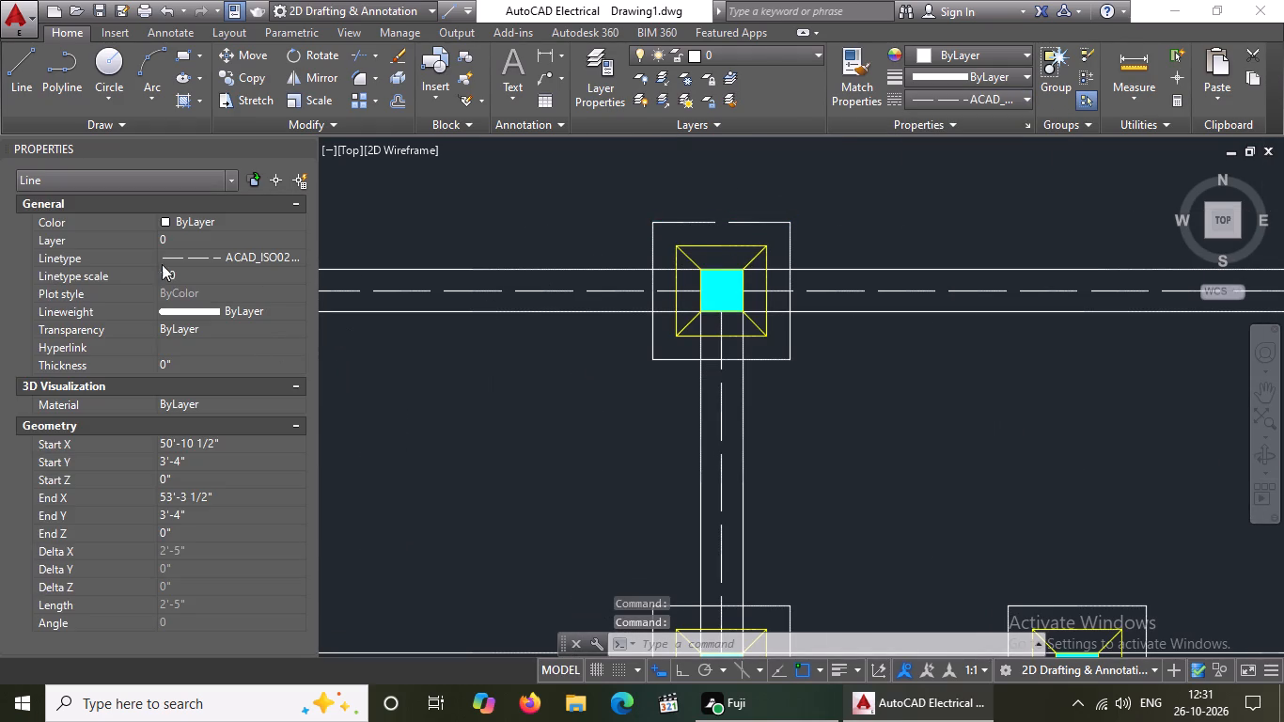
left_click(199, 270)
key("BackSpace")
key("BackSpace")
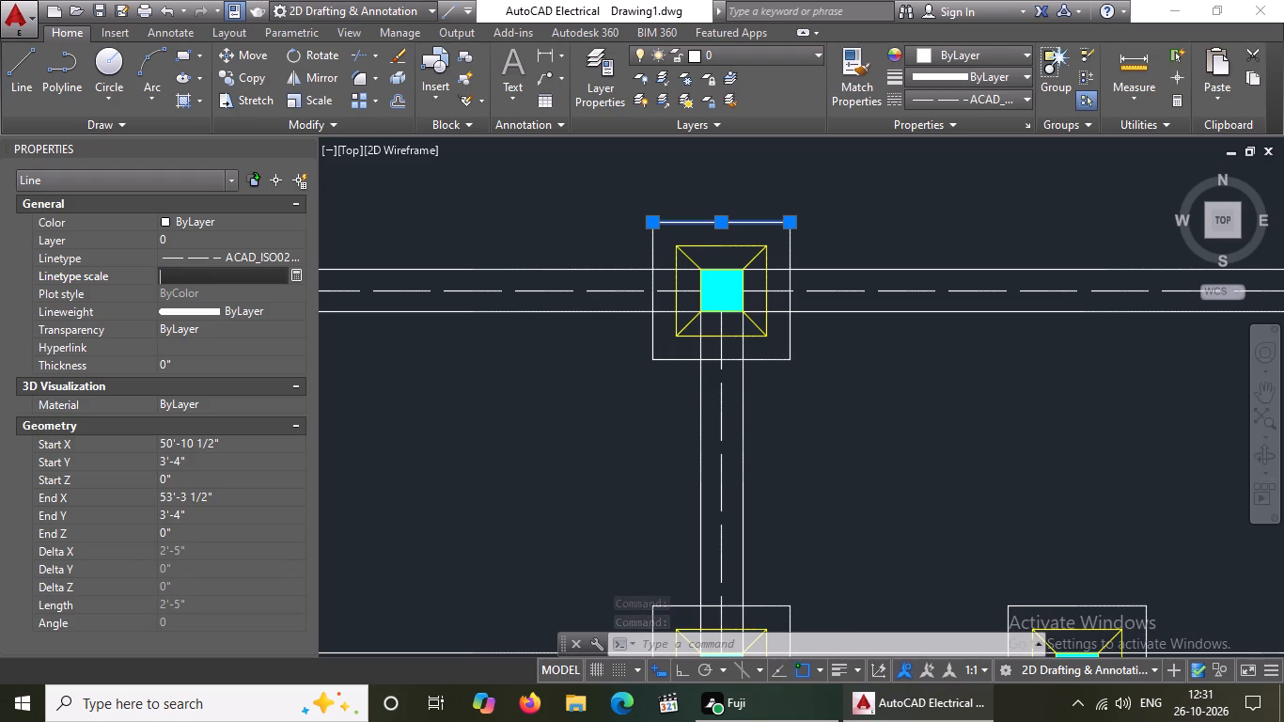
type("0.5")
key("Return")
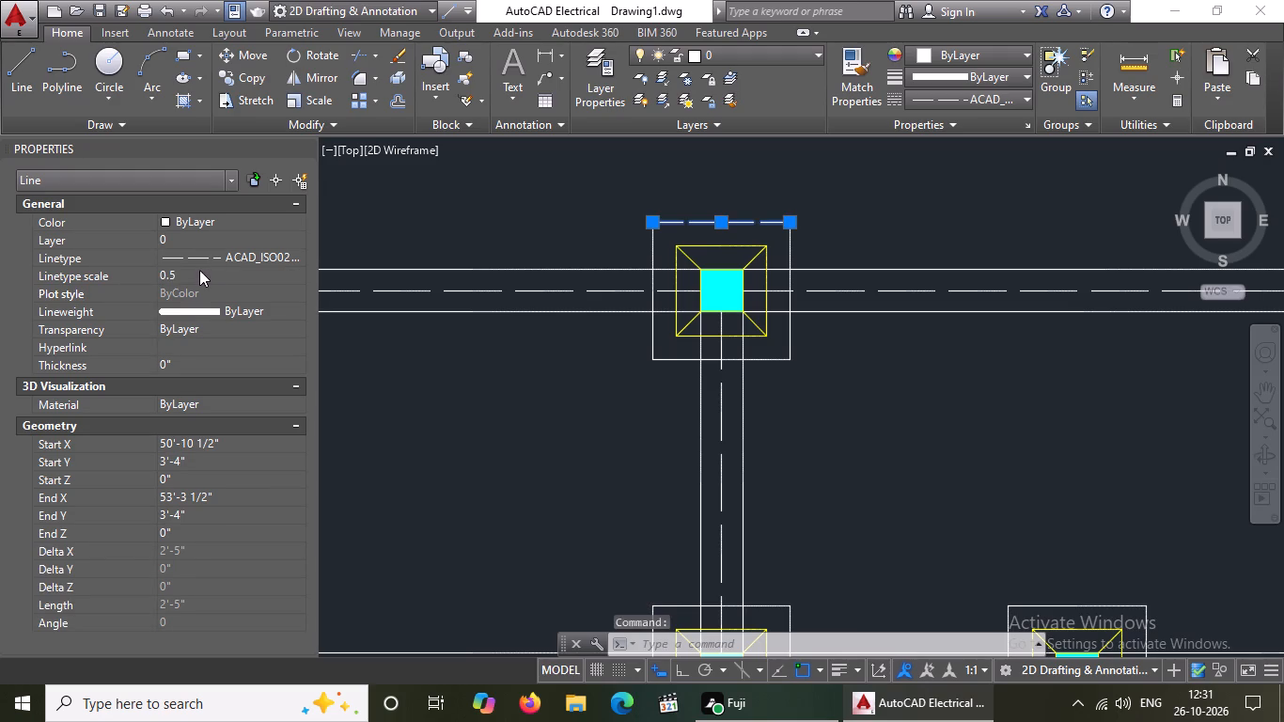
Give the right edge of the top row's second footing outer square a linetype scale of 0.5 and the ACAD_ISO02W100 linetype.
scroll(790, 308, "up", 2)
left_click(783, 352)
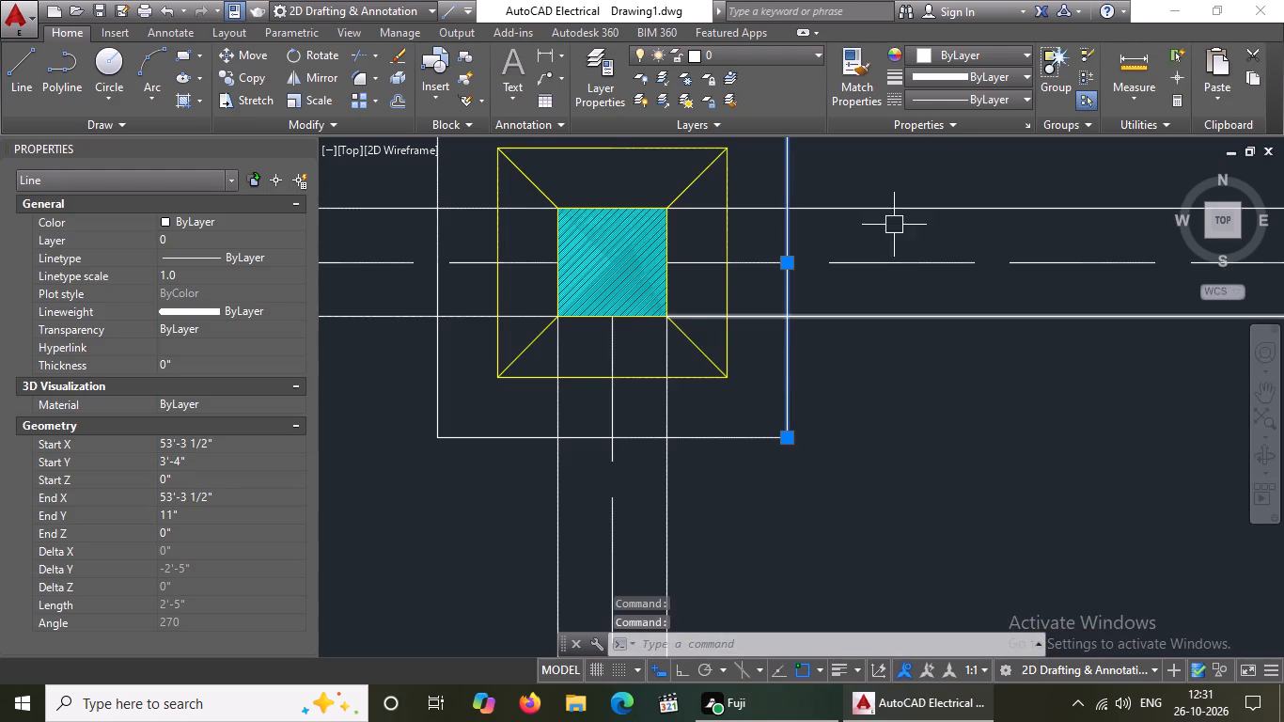
left_click(993, 100)
left_click_drag(965, 170, 967, 182)
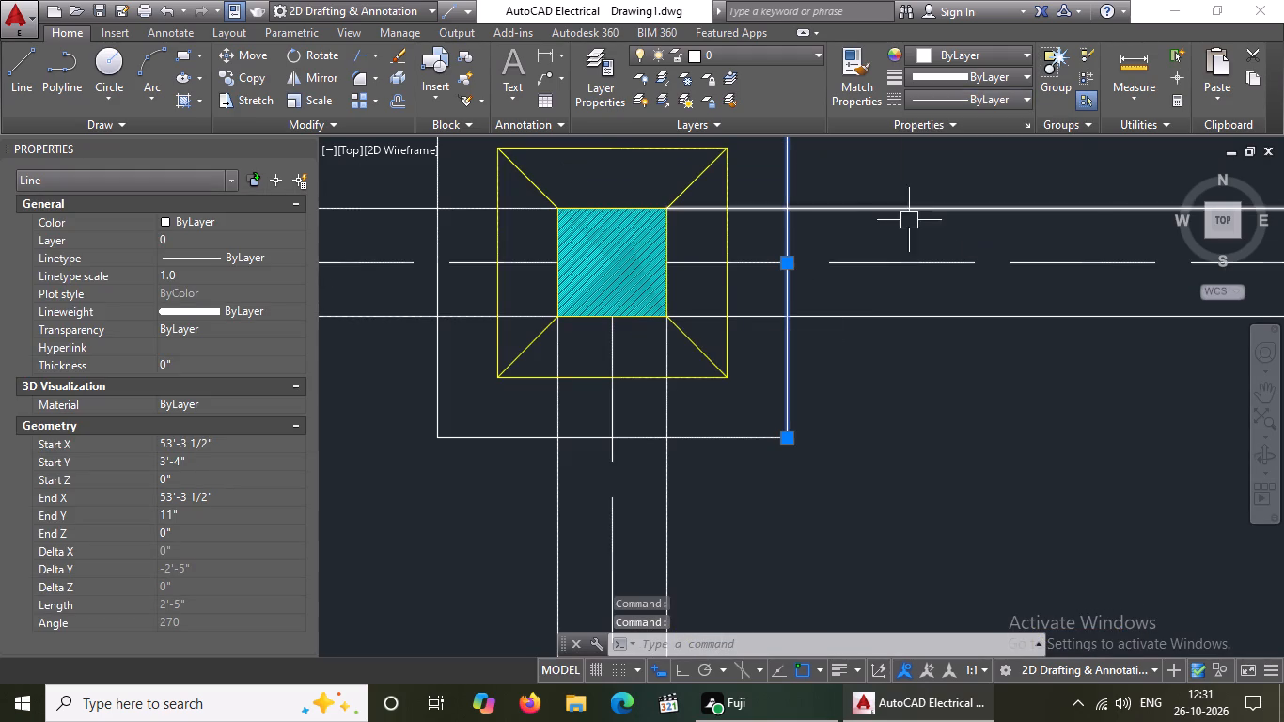
left_click(183, 274)
key("BackSpace")
key("BackSpace")
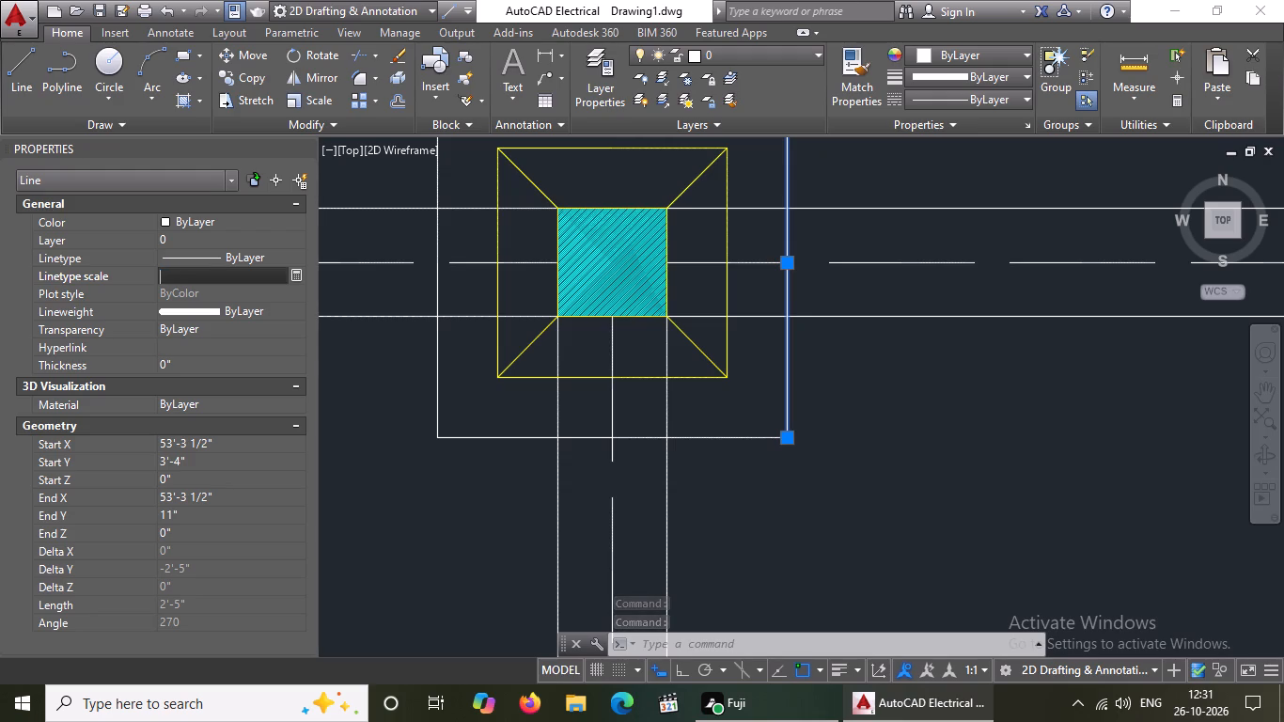
type("0.5")
key("Return")
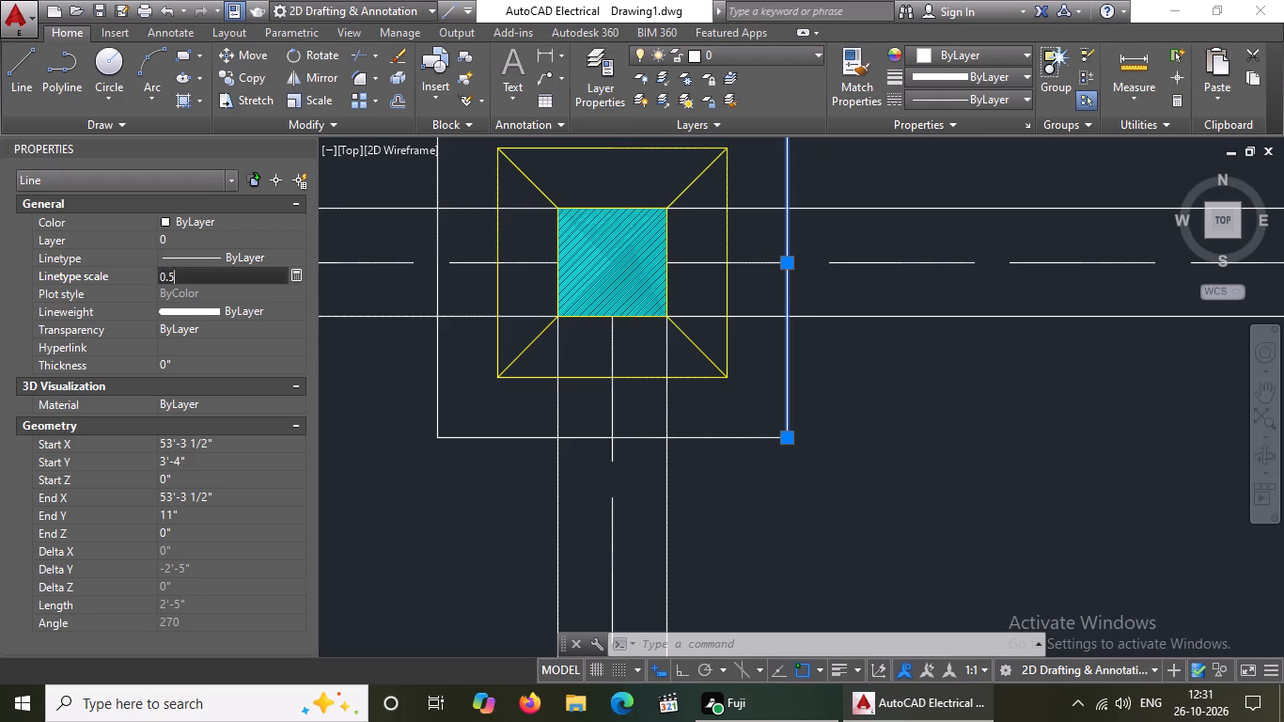
left_click(990, 99)
left_click(953, 167)
Give the left edge of the top row's second footing outer square the ACAD_ISO02W100 linetype with a linetype scale of 0.5.
scroll(753, 365, "down", 2)
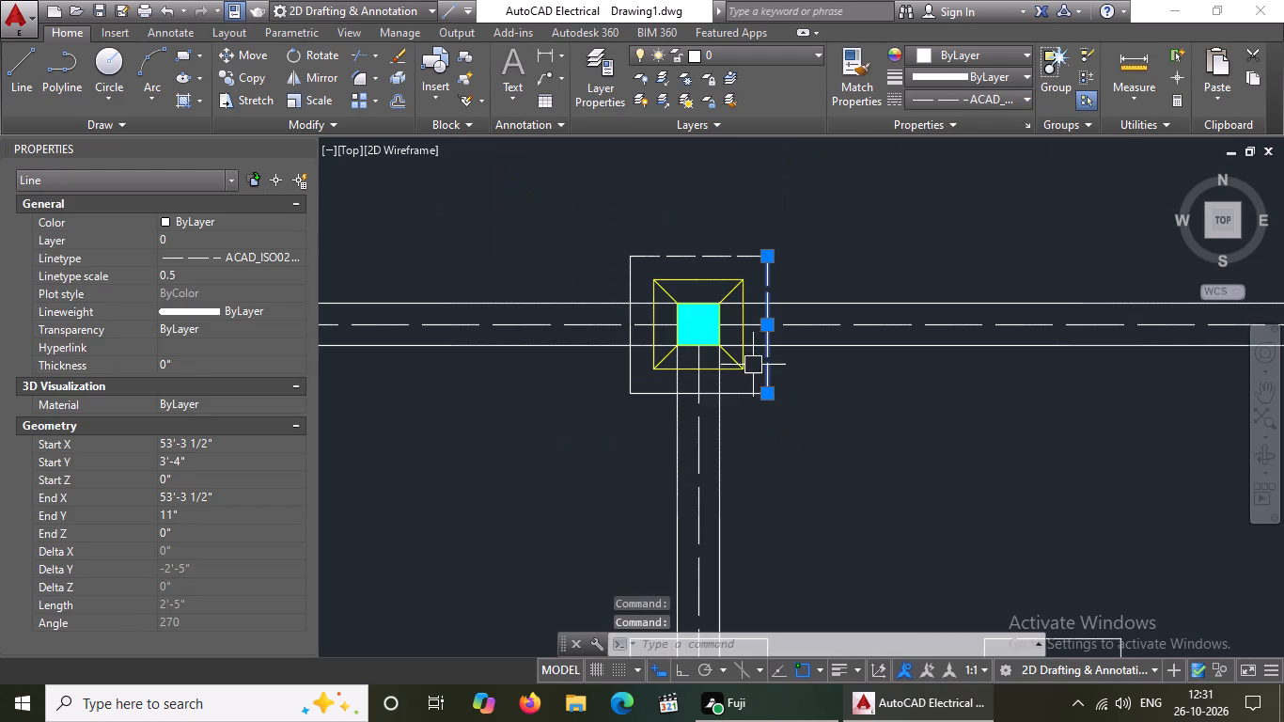
left_click(629, 282)
left_click(943, 98)
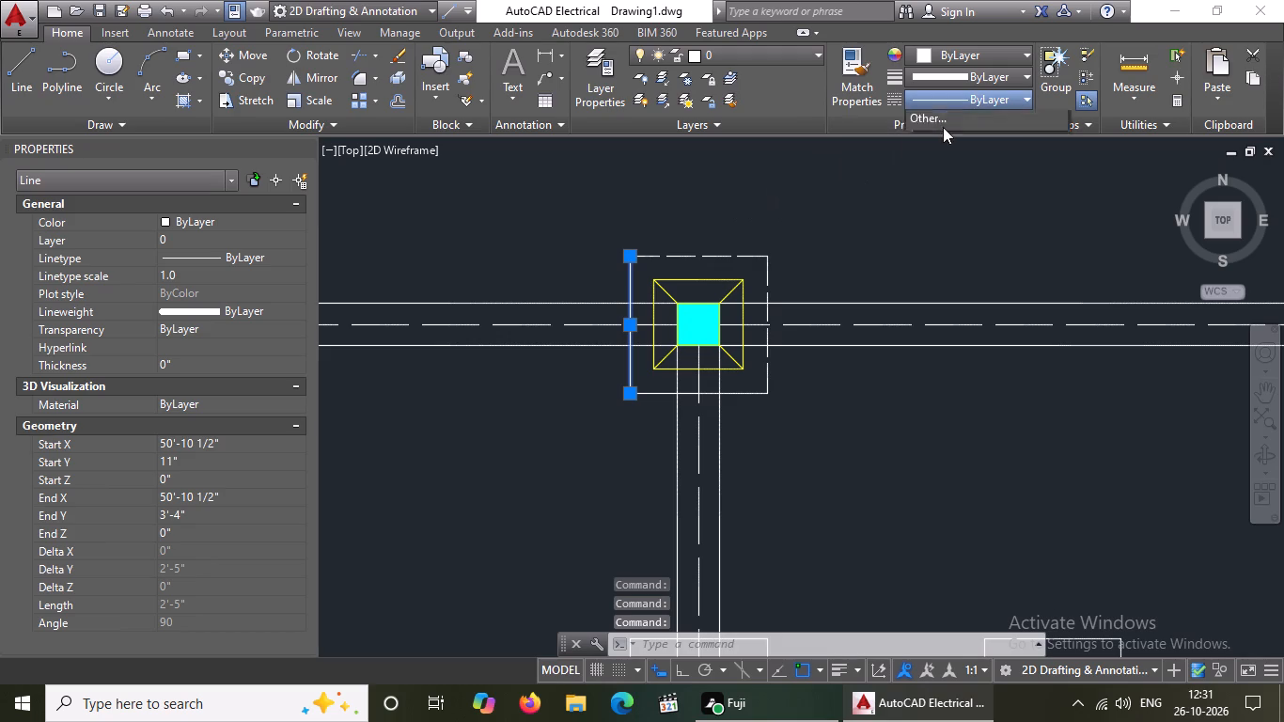
left_click(946, 165)
left_click(200, 273)
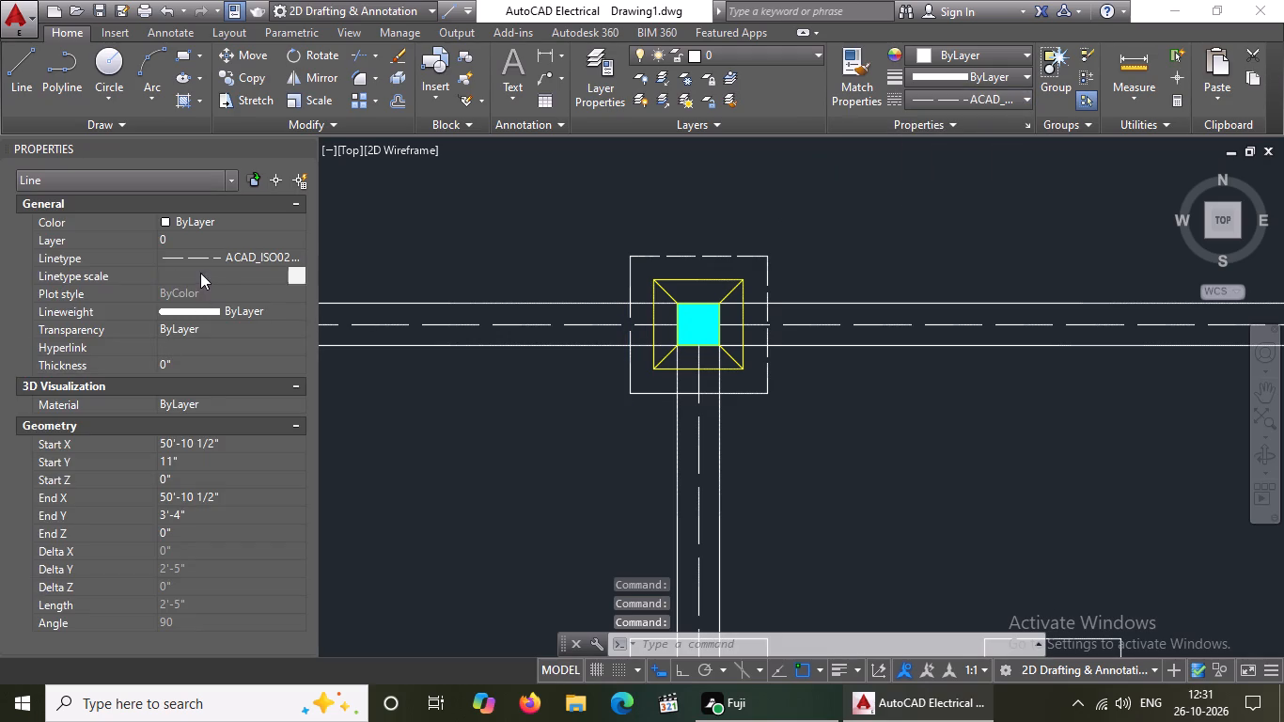
key("BackSpace")
key("BackSpace")
type("0.5")
key("Return")
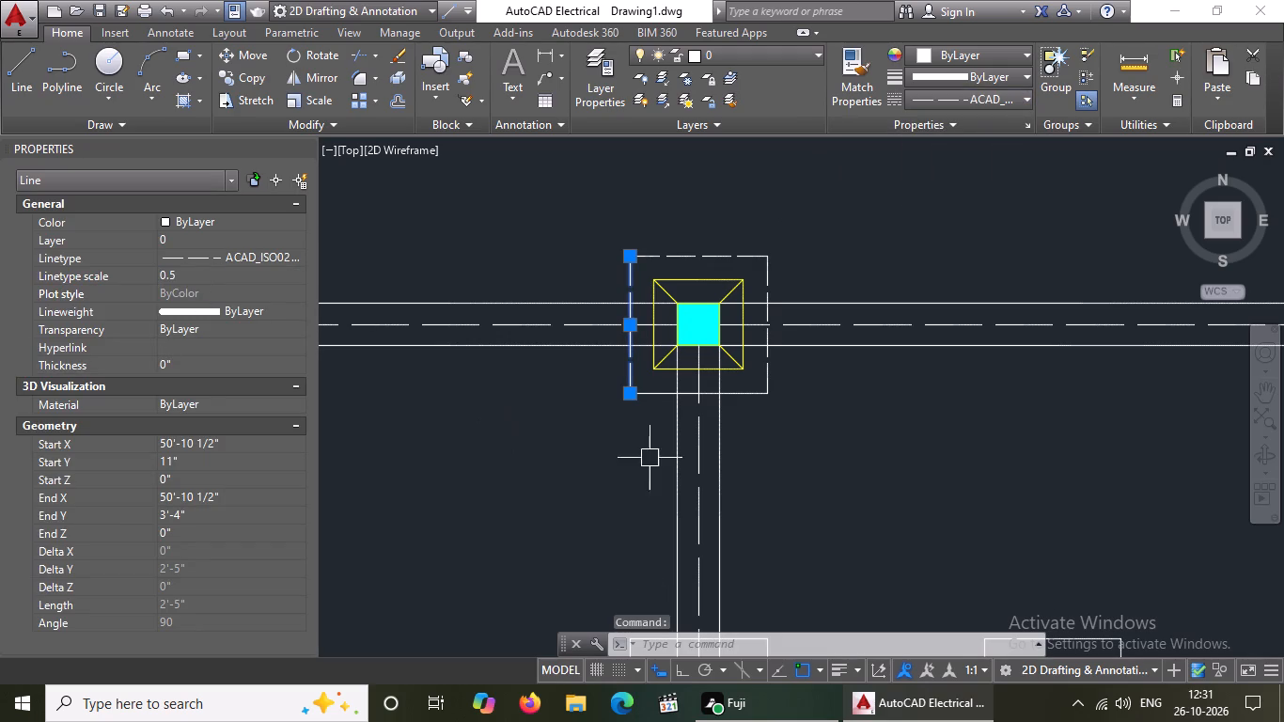
Give the bottom edge of the top row's second footing outer square the ACAD_ISO02W100 linetype with a linetype scale of 0.5.
scroll(630, 427, "down", 4)
scroll(634, 424, "up", 3)
scroll(717, 429, "up", 2)
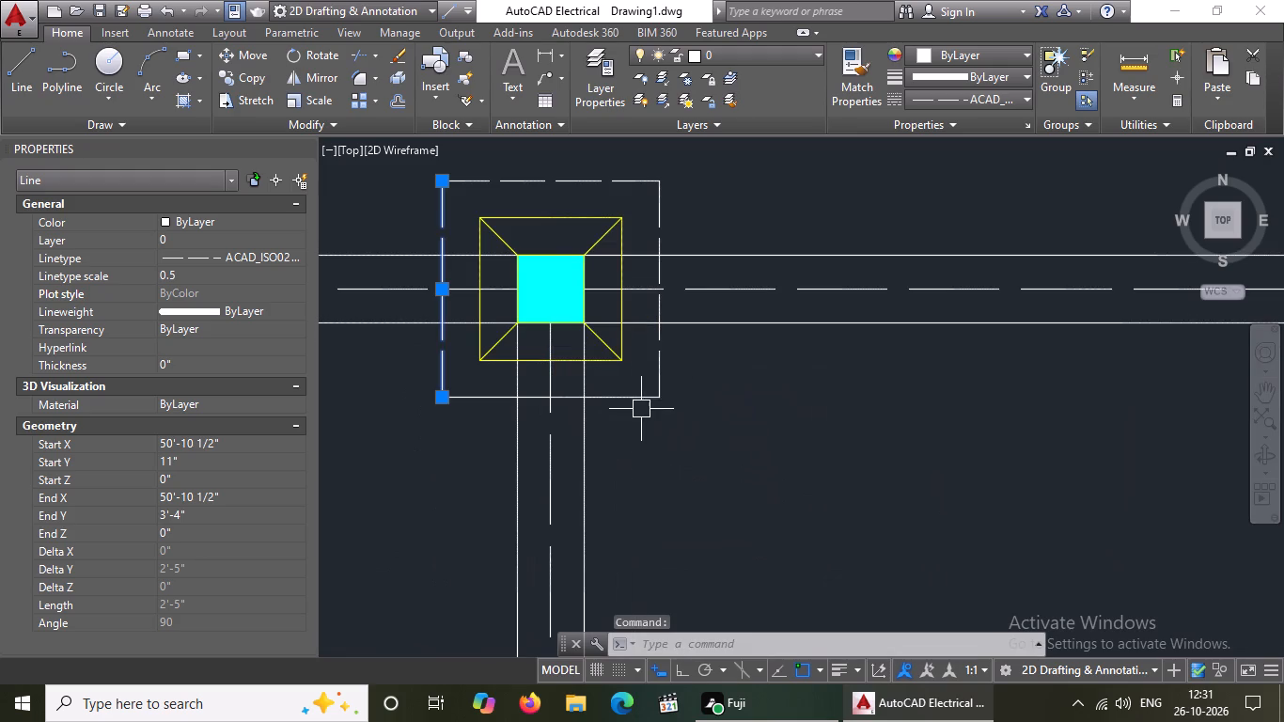
left_click(637, 407)
left_click(643, 392)
left_click(643, 393)
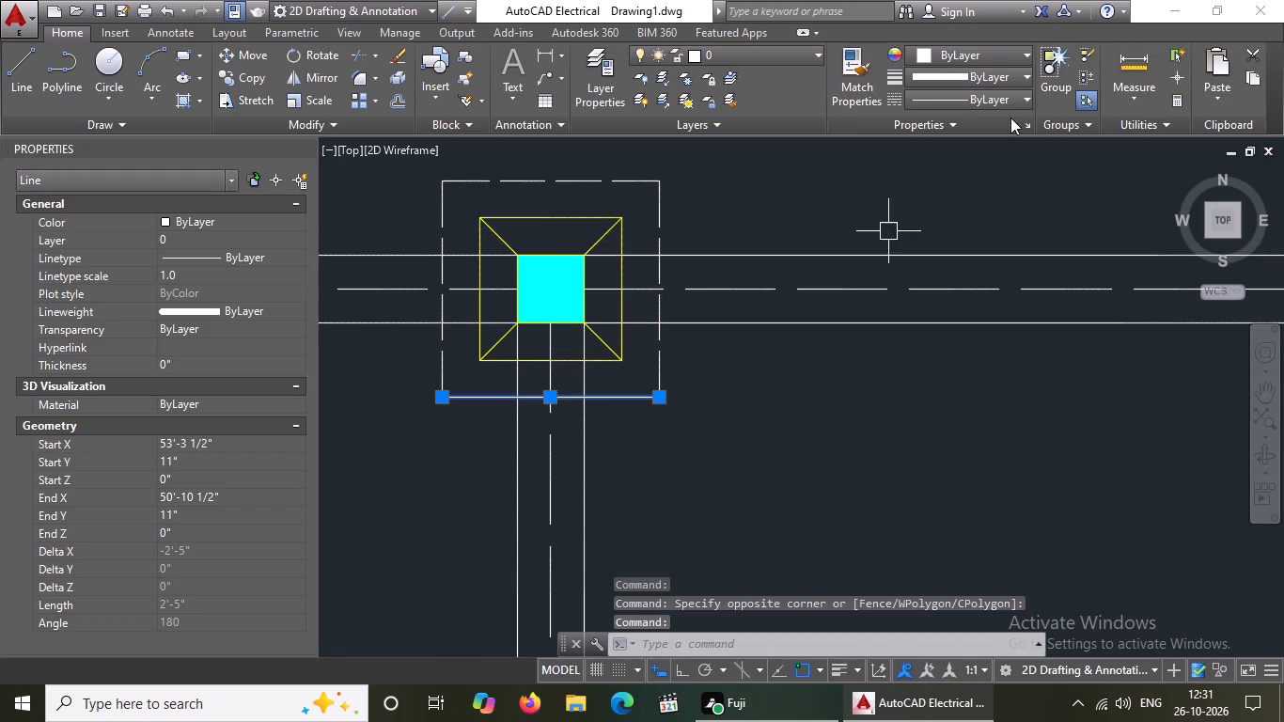
left_click(998, 99)
left_click(951, 168)
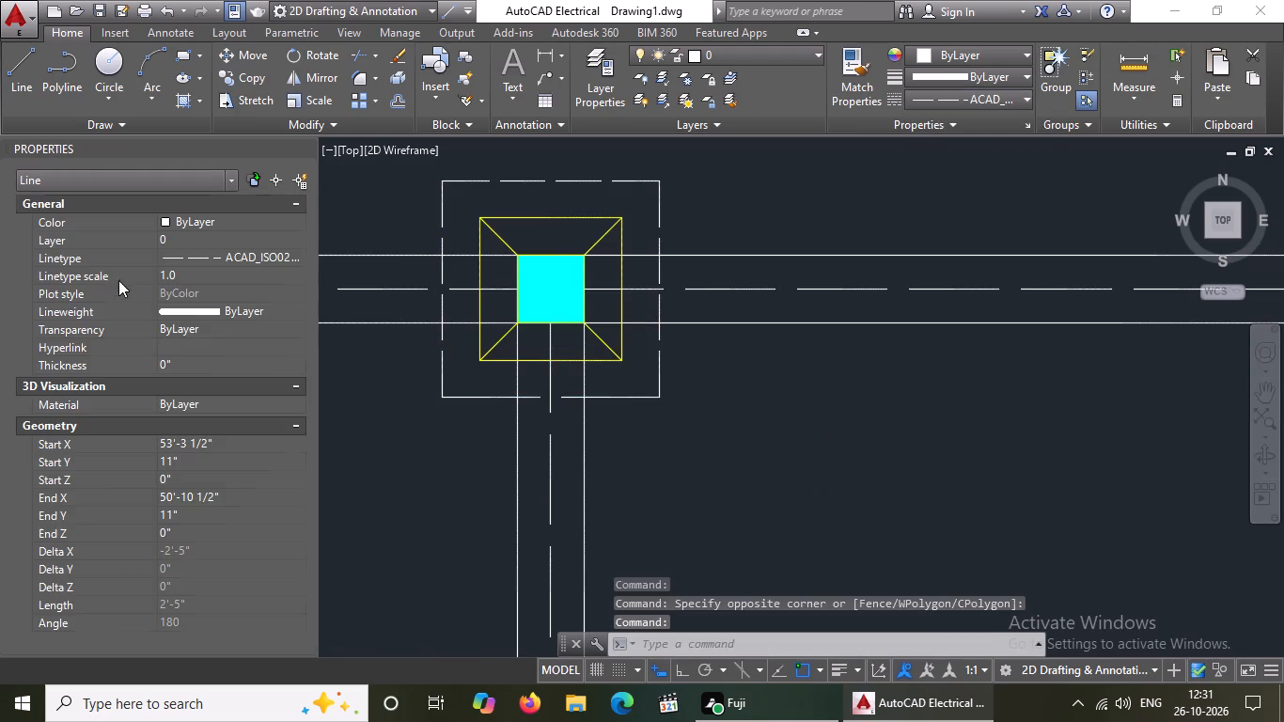
left_click(198, 277)
key("BackSpace")
key("BackSpace")
key("BackSpace")
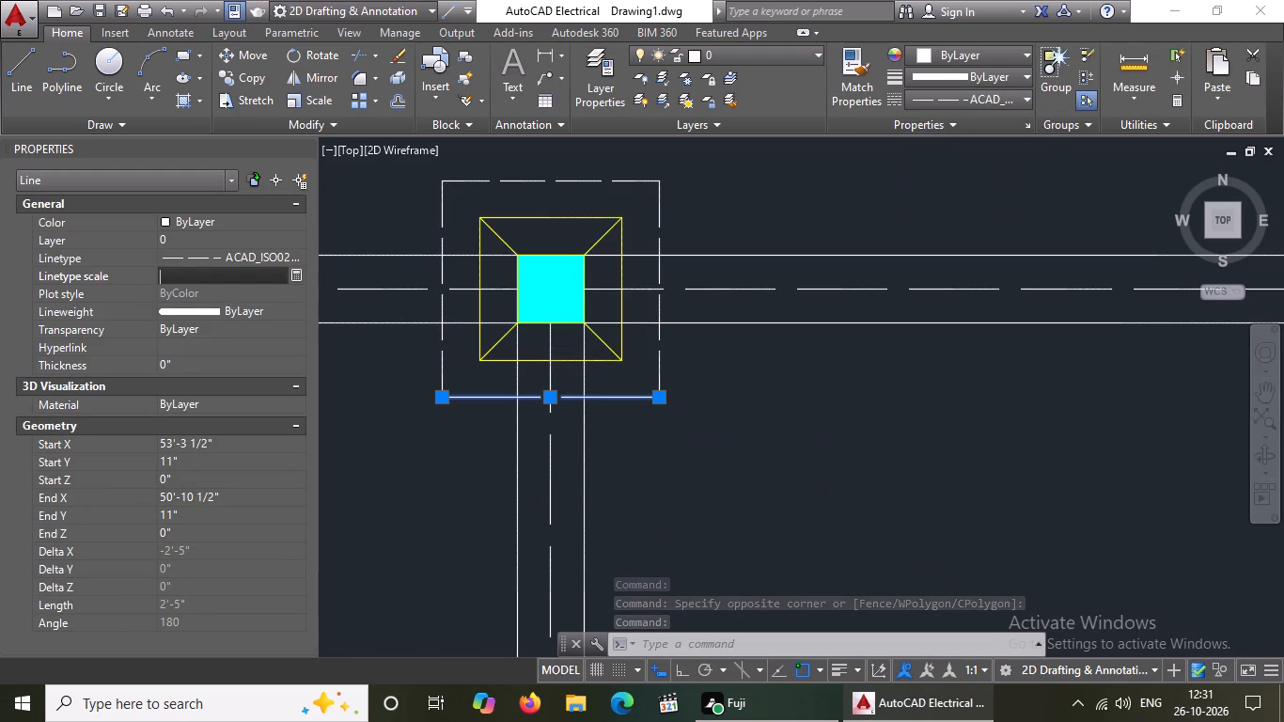
type("0.5")
key("Return")
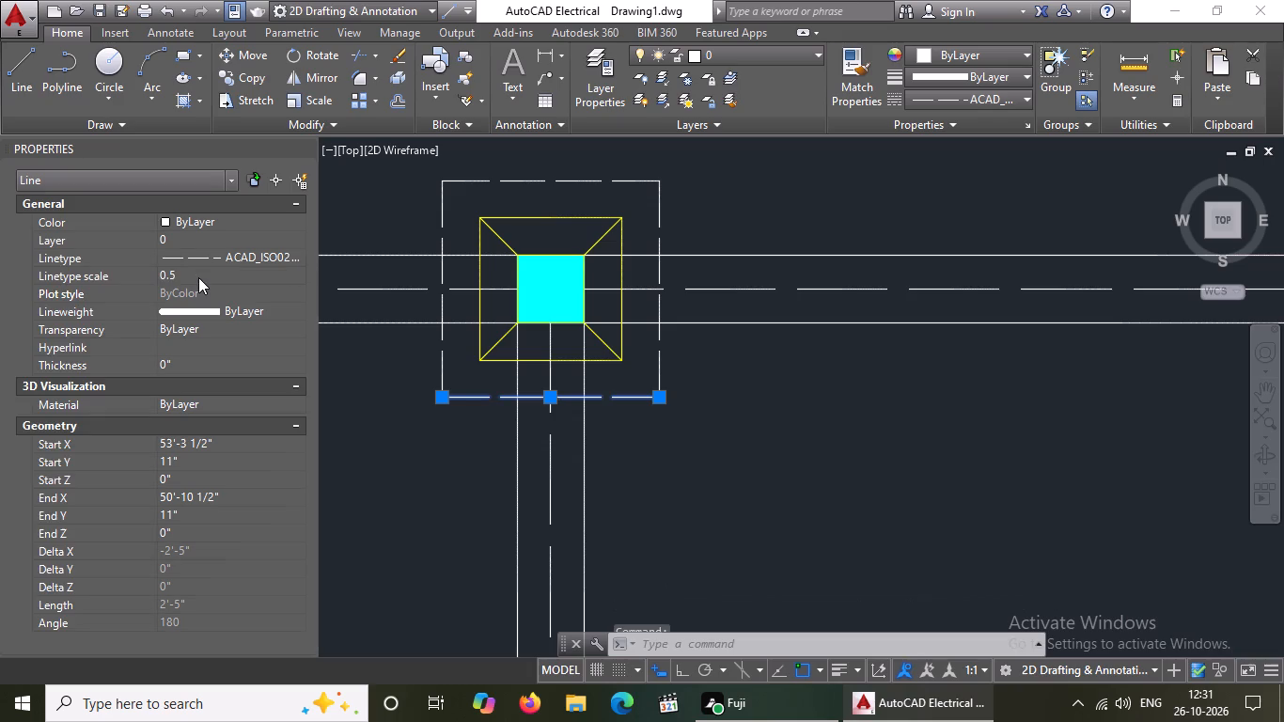
Give the top edge of the top row's third footing outer square the ACAD_ISO02W100 linetype with a linetype scale of 0.5.
scroll(460, 362, "down", 5)
scroll(426, 361, "up", 3)
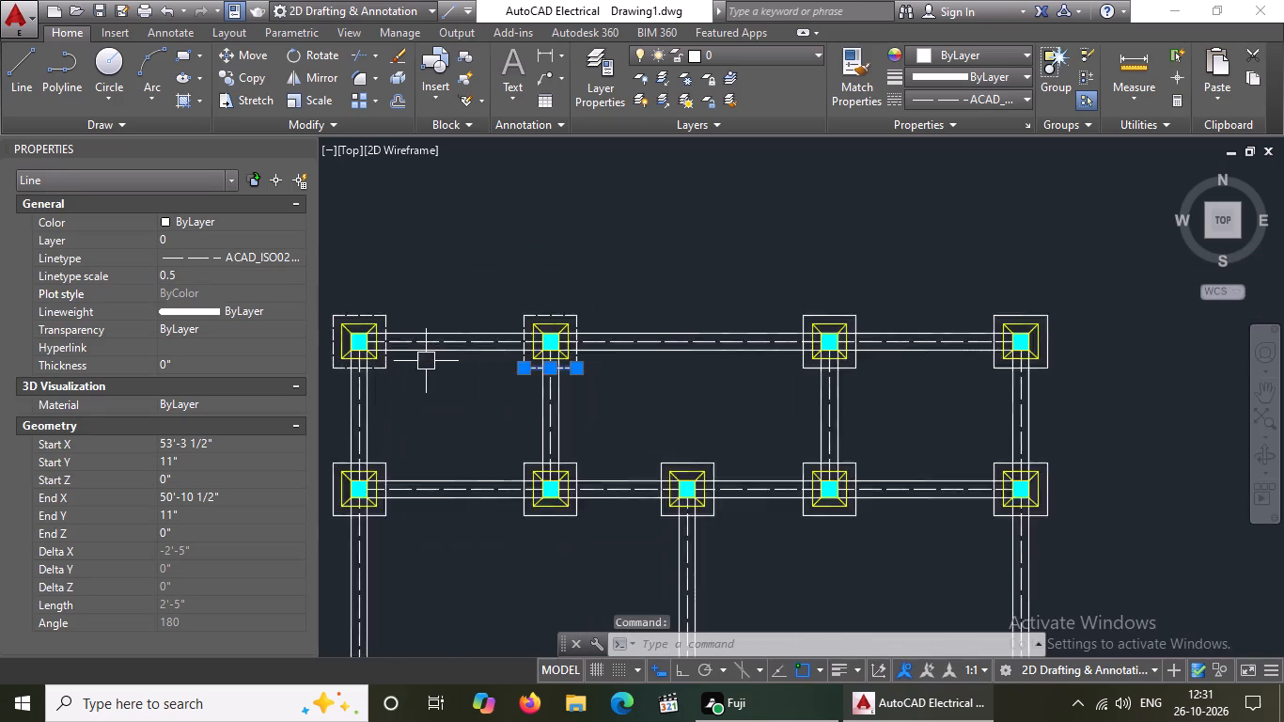
scroll(1193, 337, "up", 3)
scroll(872, 251, "down", 3)
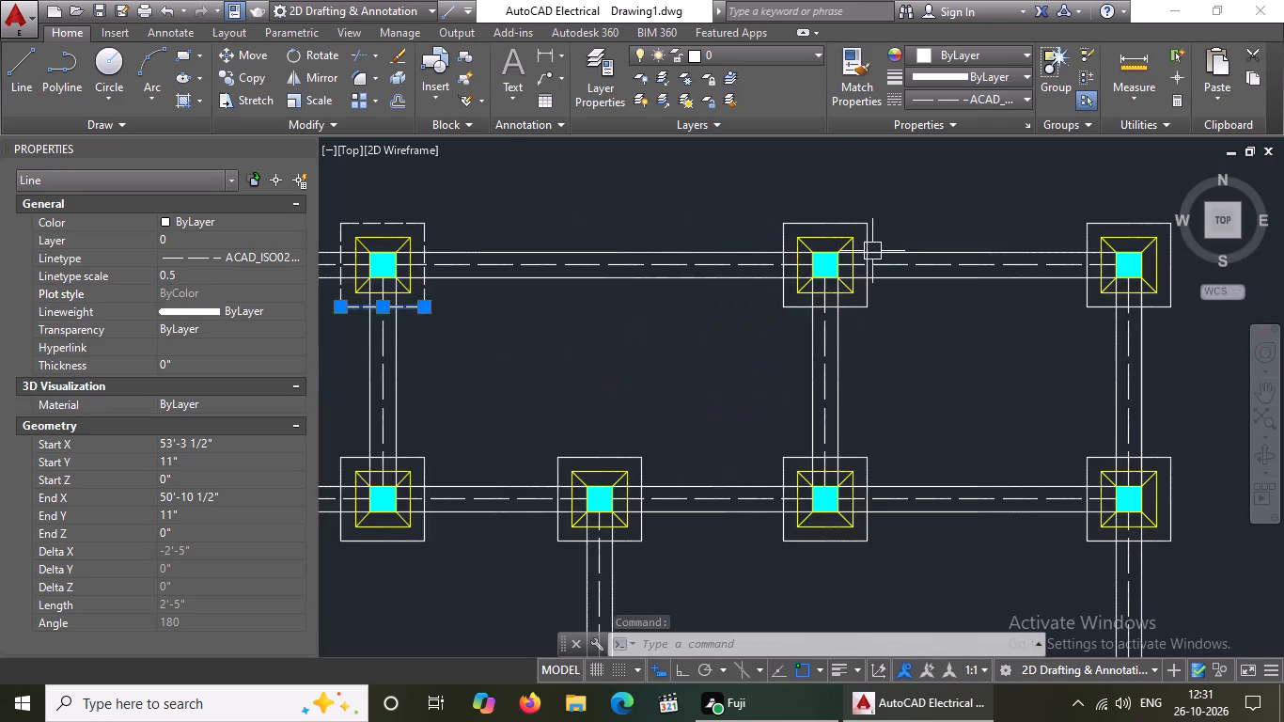
scroll(864, 225, "up", 2)
left_click(804, 217)
left_click(997, 97)
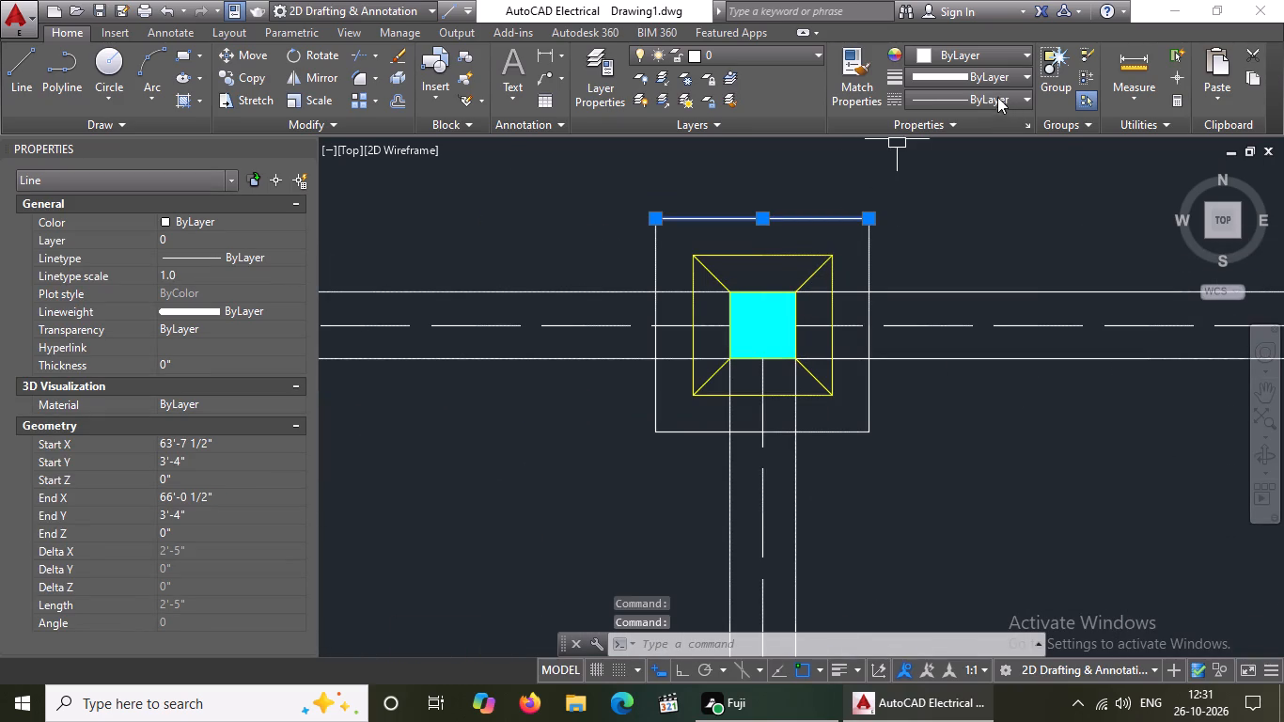
left_click(951, 169)
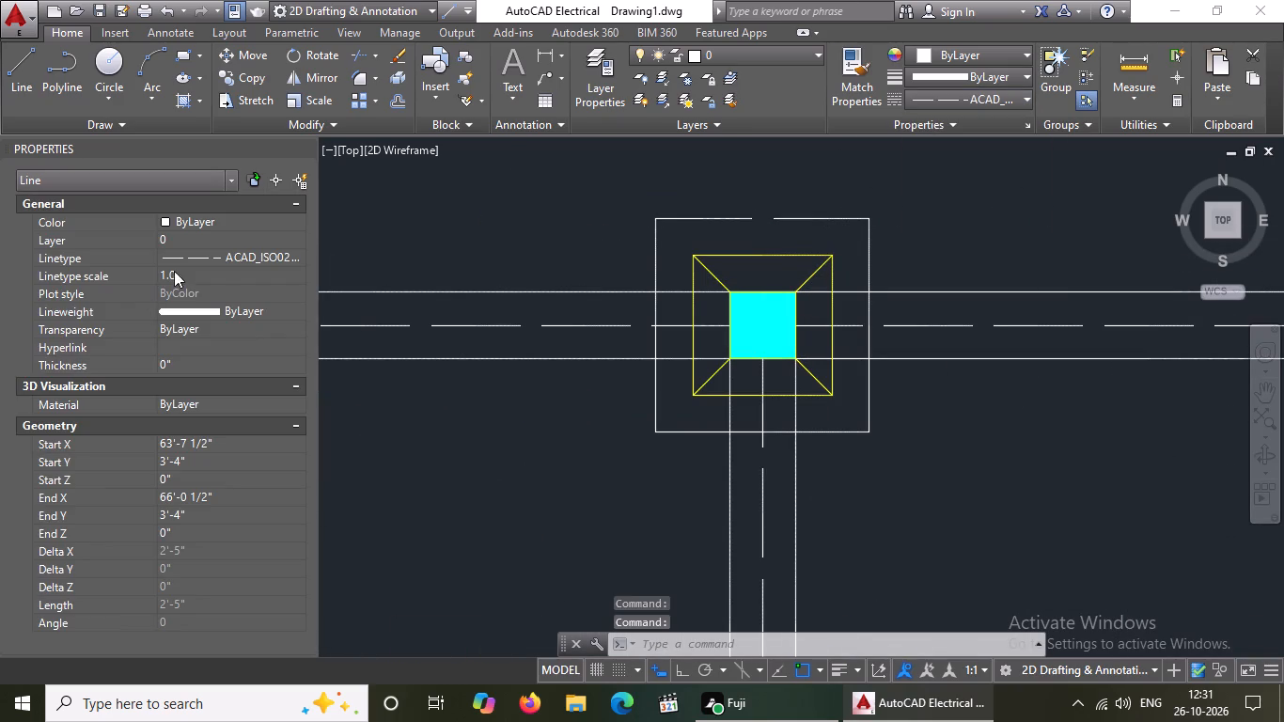
left_click(213, 278)
key("BackSpace")
key("BackSpace")
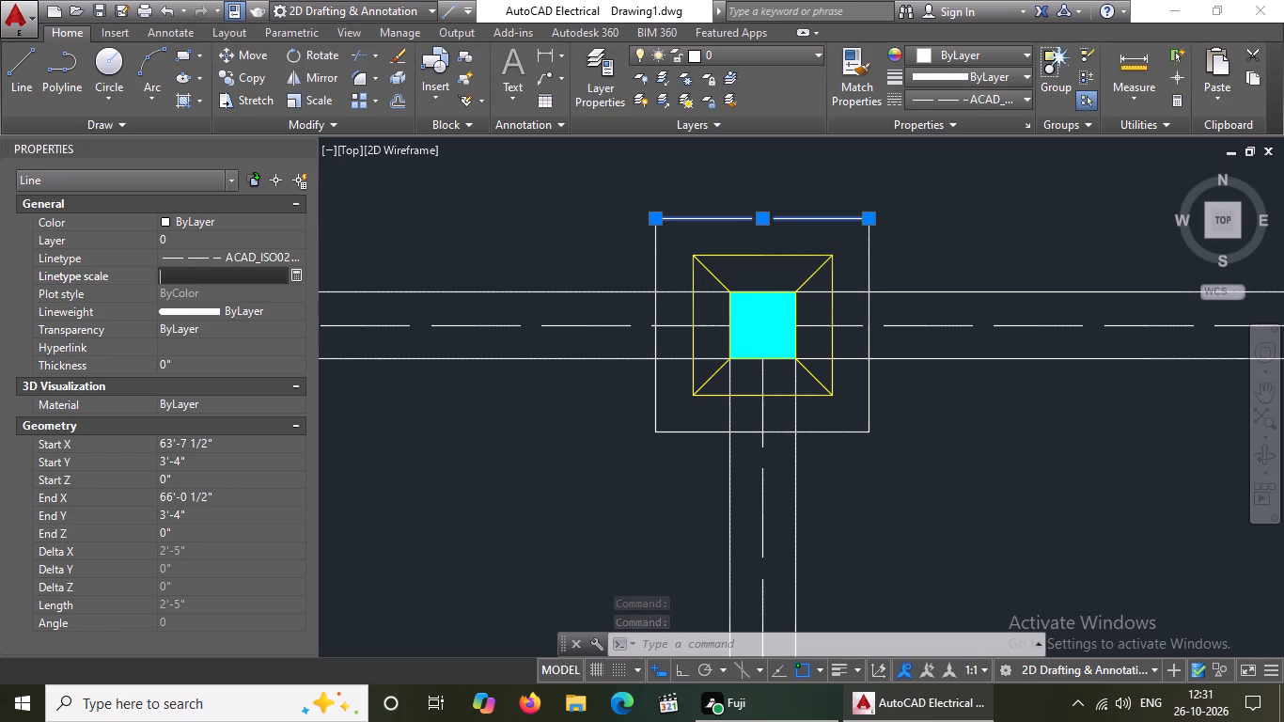
type("0.5")
key("Return")
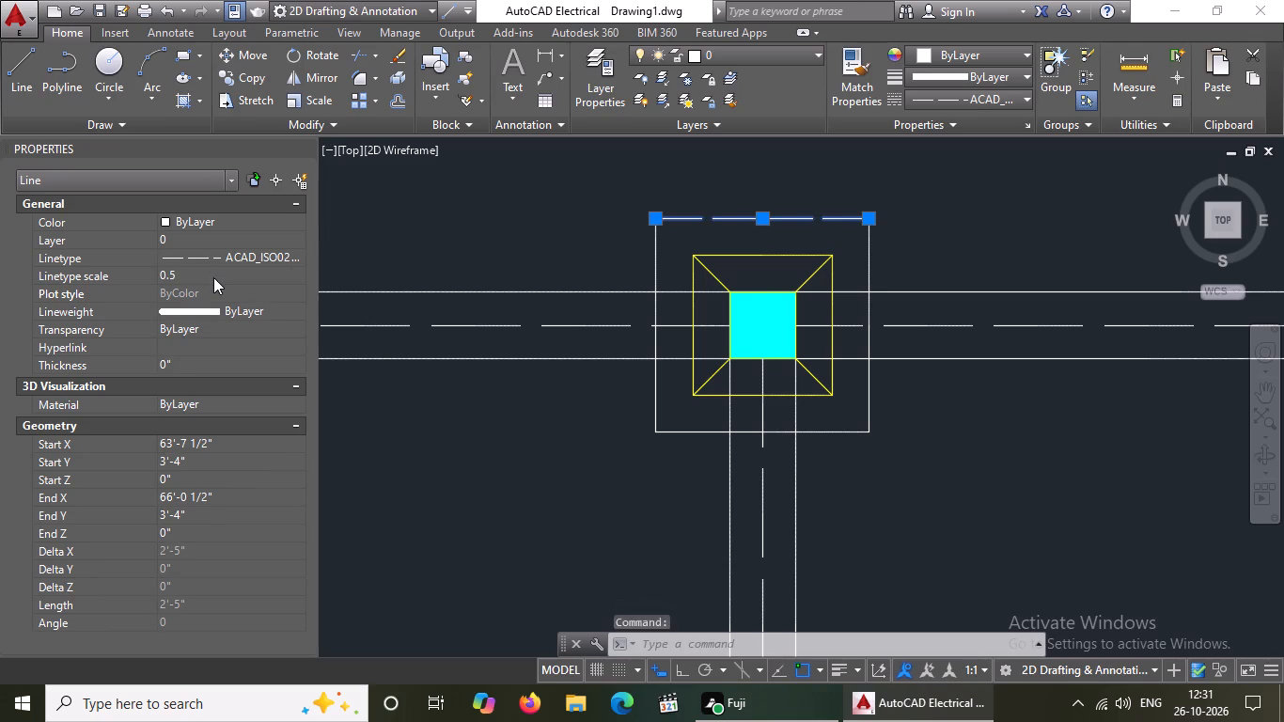
Give the right edge of the top row's third footing outer square the ACAD_ISO02W100 linetype with a linetype scale of 0.5.
left_click(869, 254)
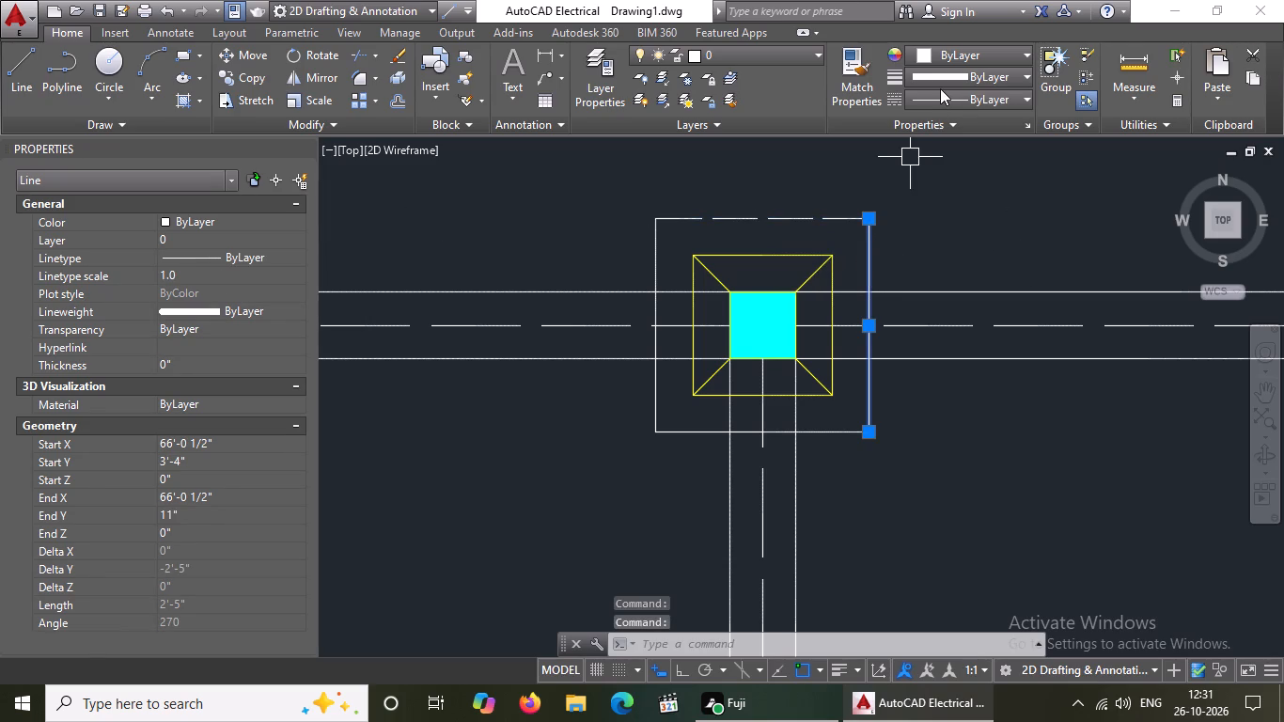
left_click(940, 92)
left_click(940, 165)
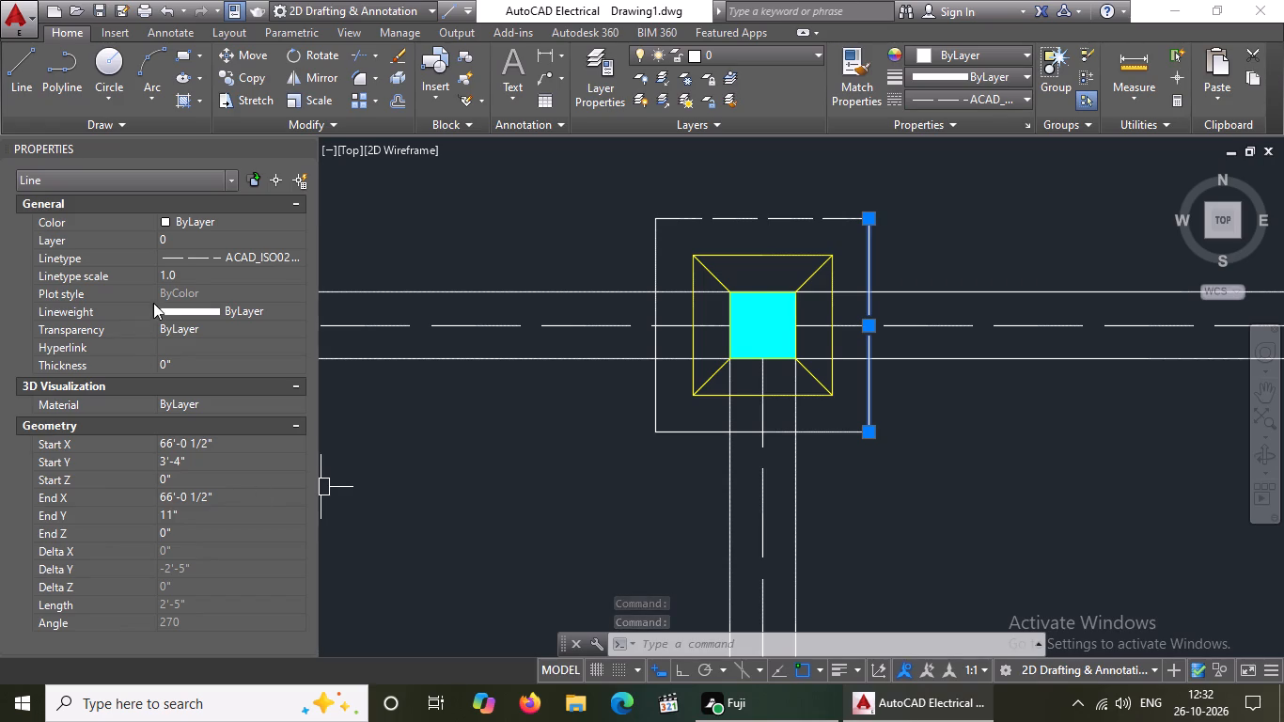
left_click(193, 279)
key("BackSpace")
key("BackSpace")
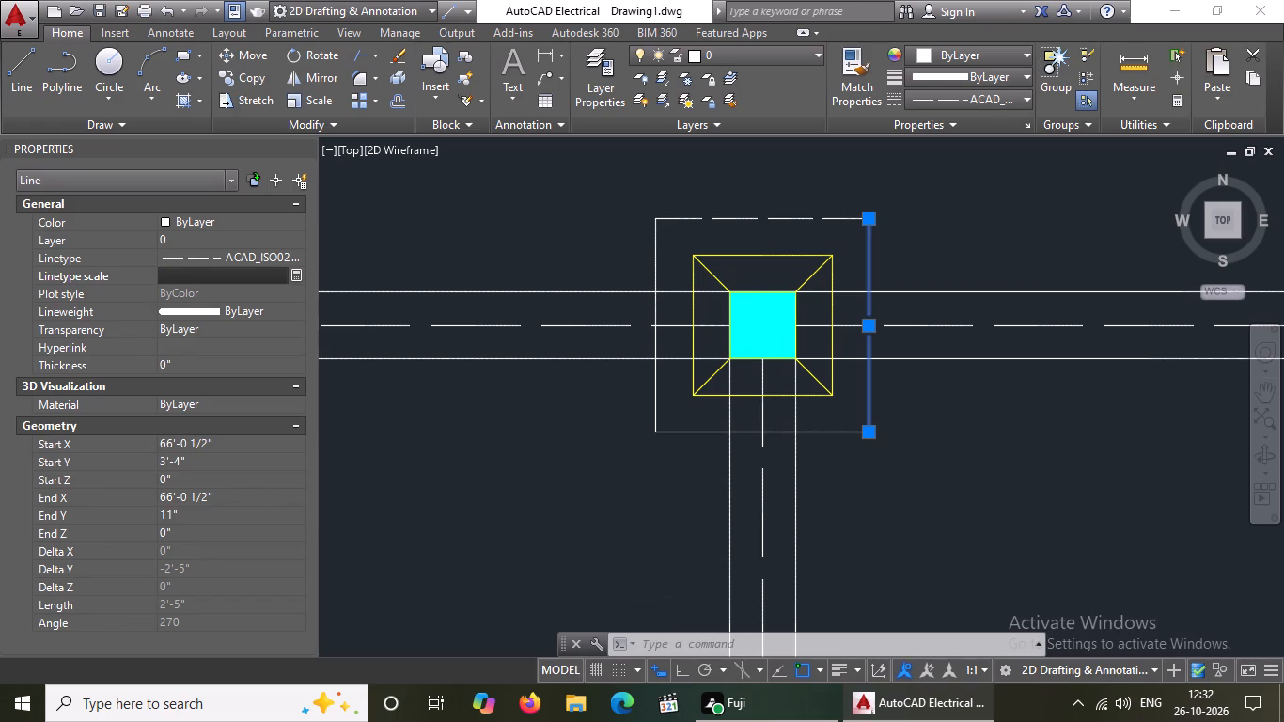
type("0.5")
key("Return")
Give the left edge of the top row's third footing outer square the ACAD_ISO02W100 linetype with a linetype scale of 0.5.
scroll(193, 279, "up", 1)
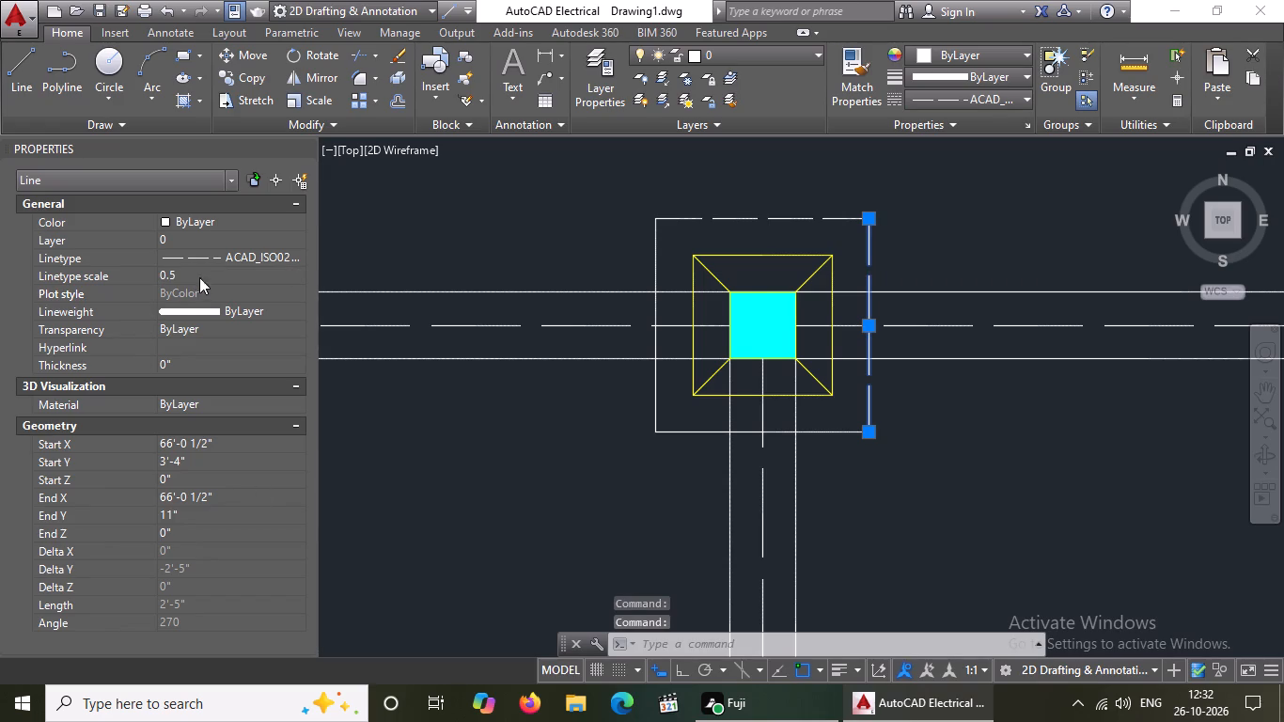
left_click(653, 270)
left_click(954, 100)
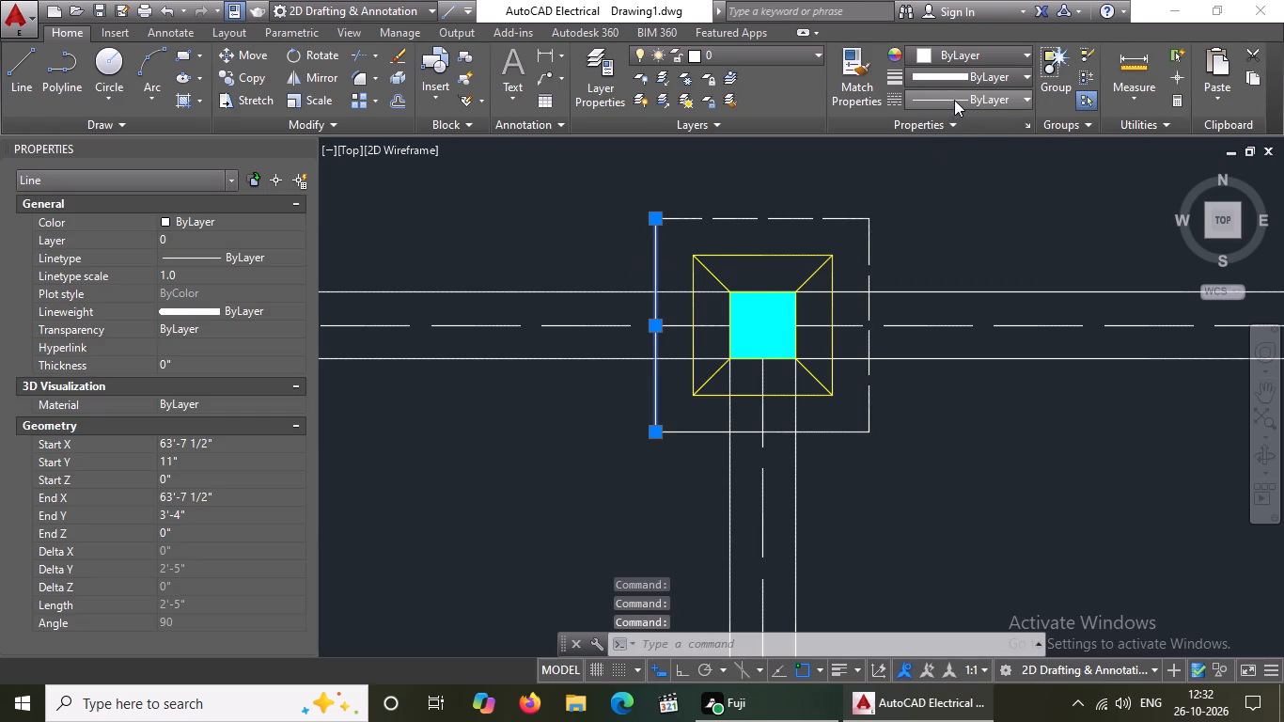
left_click(948, 169)
left_click(248, 276)
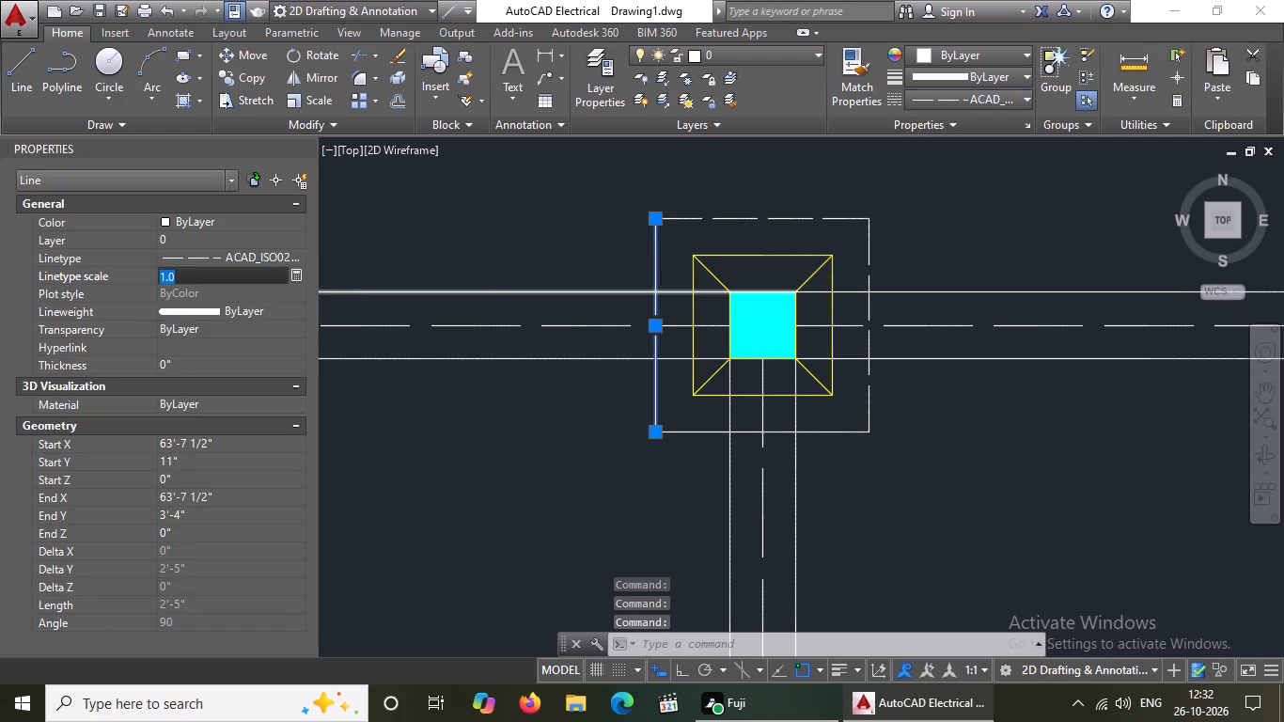
key("BackSpace")
key("BackSpace")
type("0.5")
key("Return")
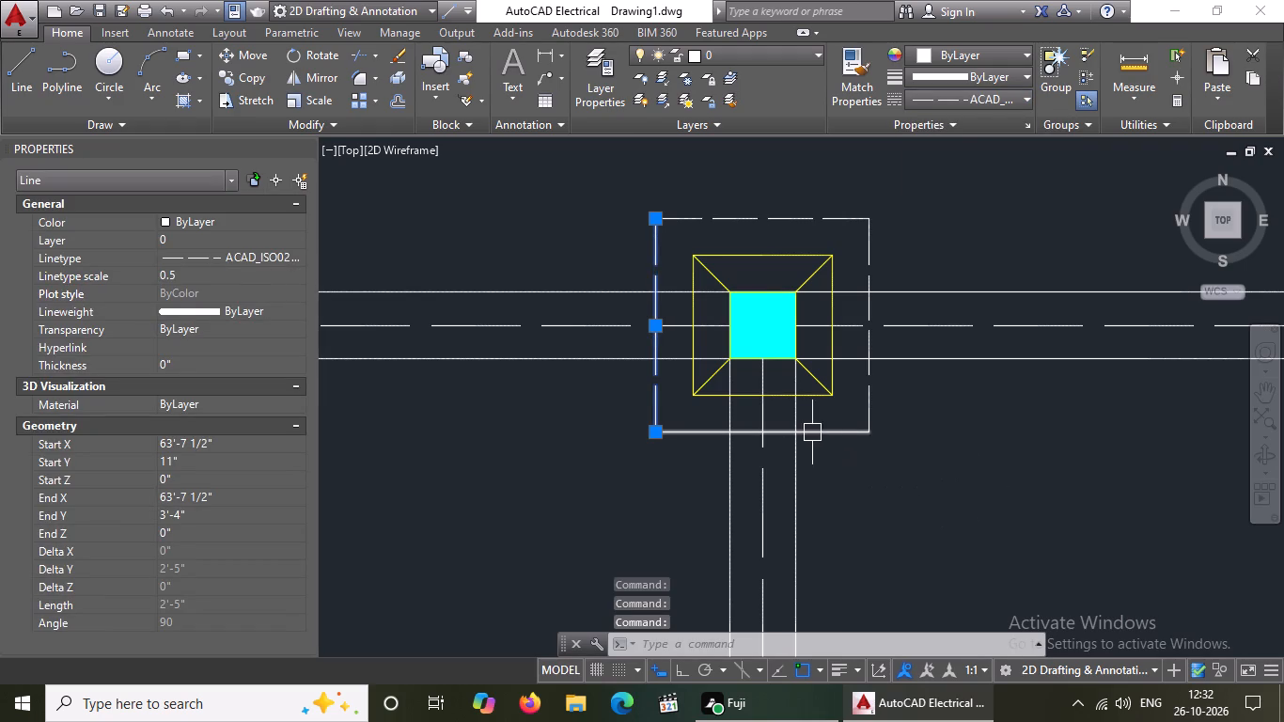
Give the bottom edge of the top row's third footing outer square the ACAD_ISO02W100 linetype with a linetype scale of 0.5.
left_click(813, 431)
left_click(952, 97)
left_click(941, 165)
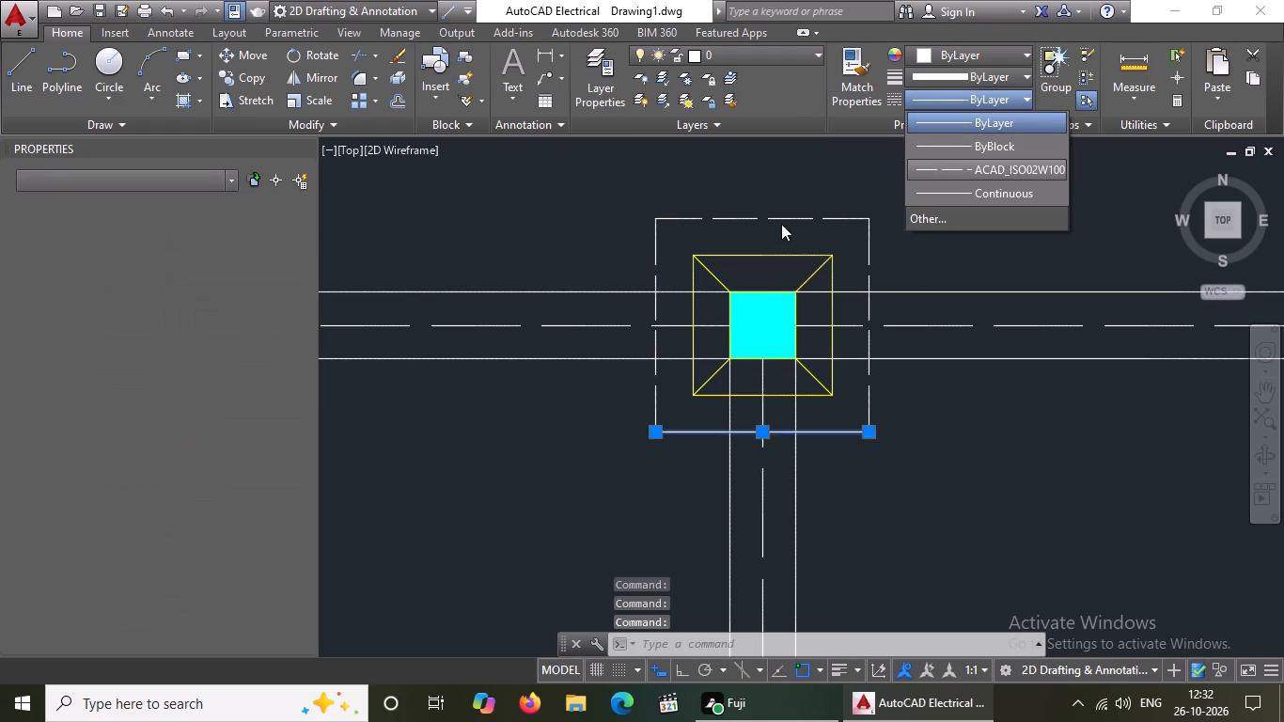
left_click(196, 268)
key("BackSpace")
key("BackSpace")
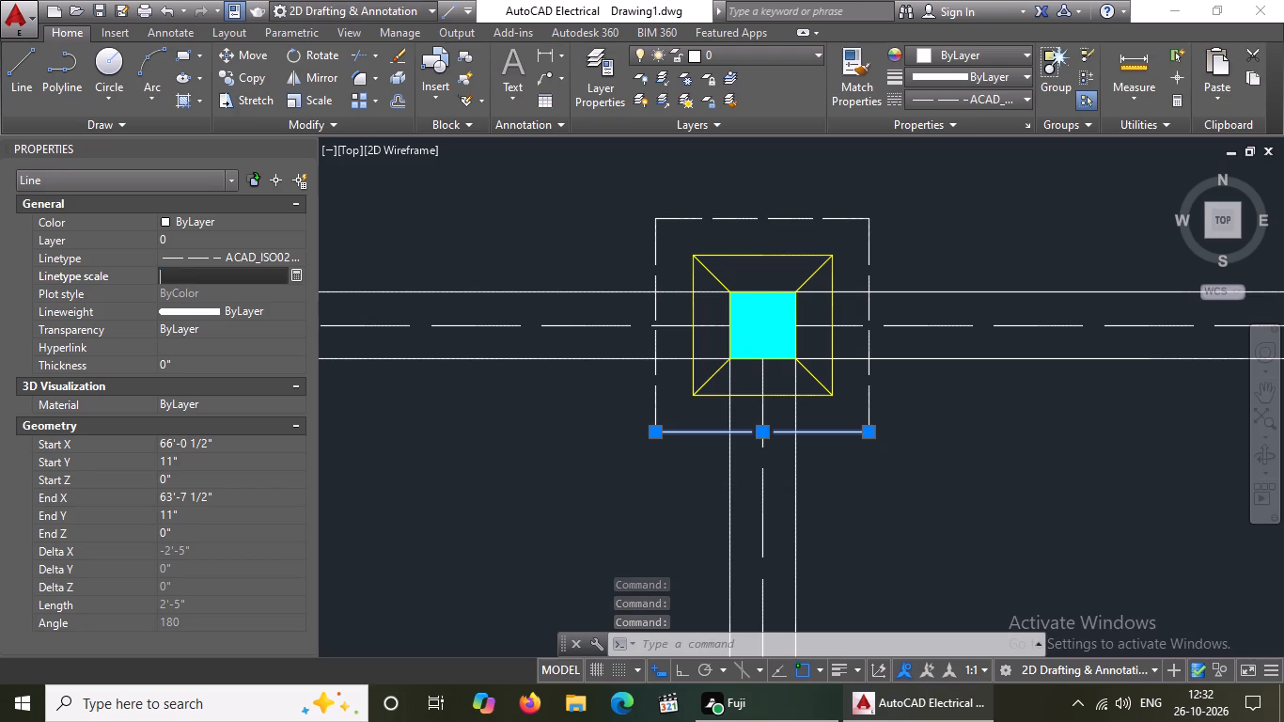
type("0.5")
key("Return")
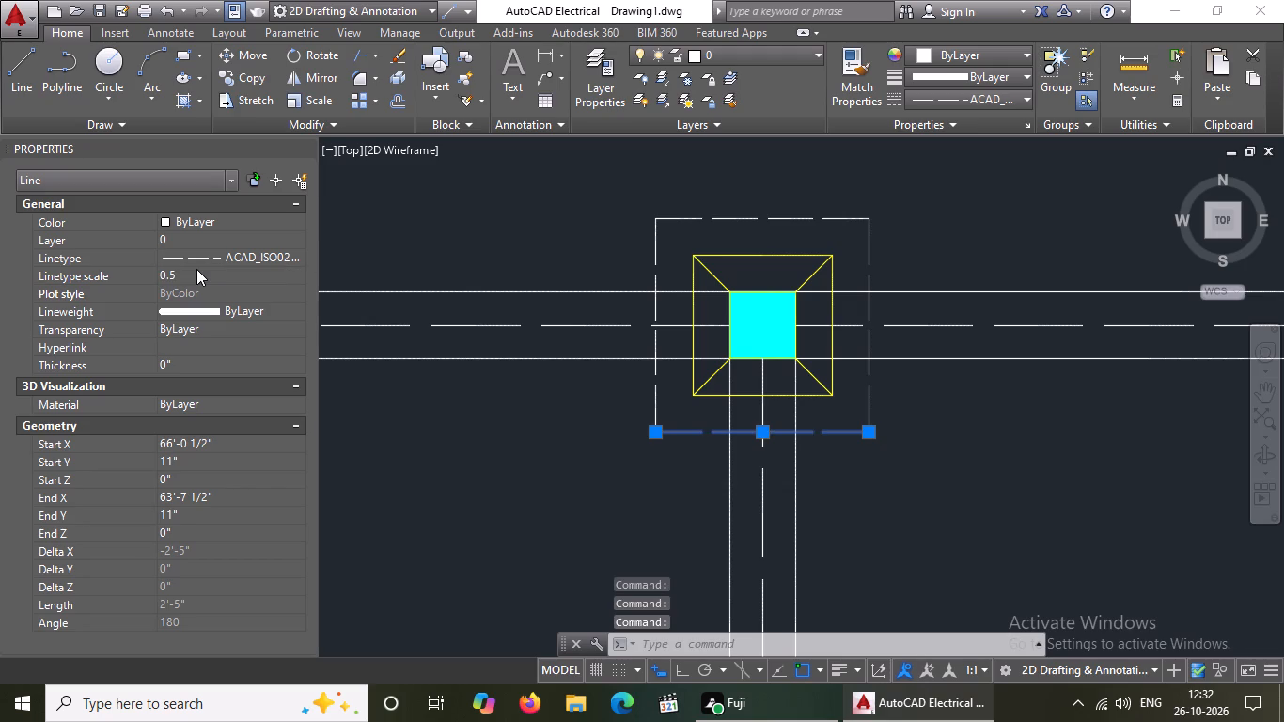
Give the top edge of the top row's fourth footing outer square the ACAD_ISO02W100 linetype with a linetype scale of 0.5.
scroll(703, 337, "down", 3)
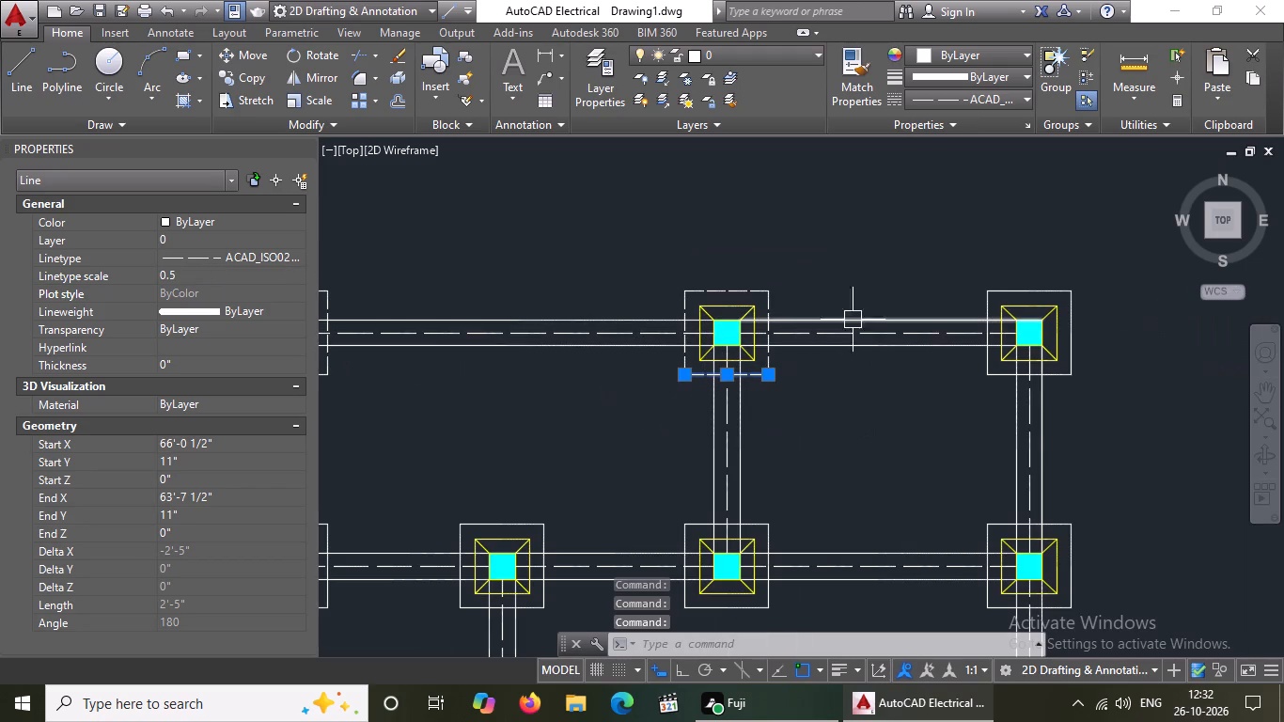
scroll(1107, 271, "up", 3)
left_click(800, 353)
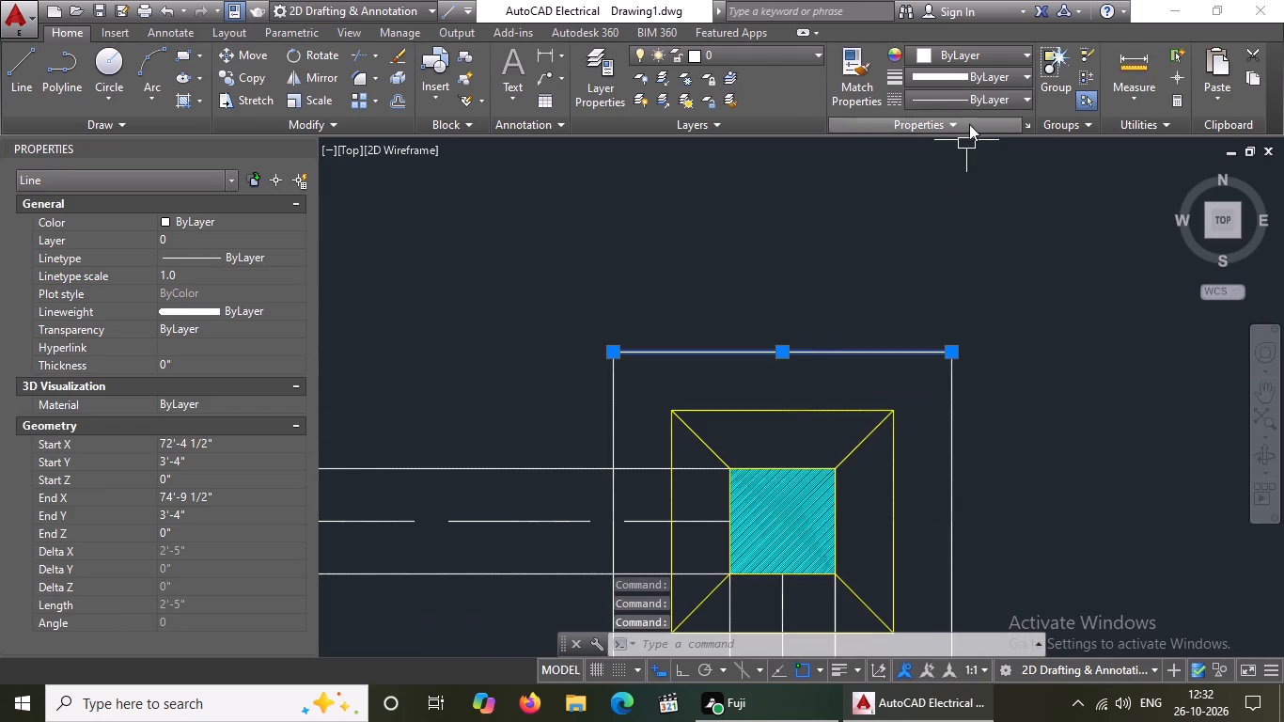
left_click(975, 102)
left_click(969, 173)
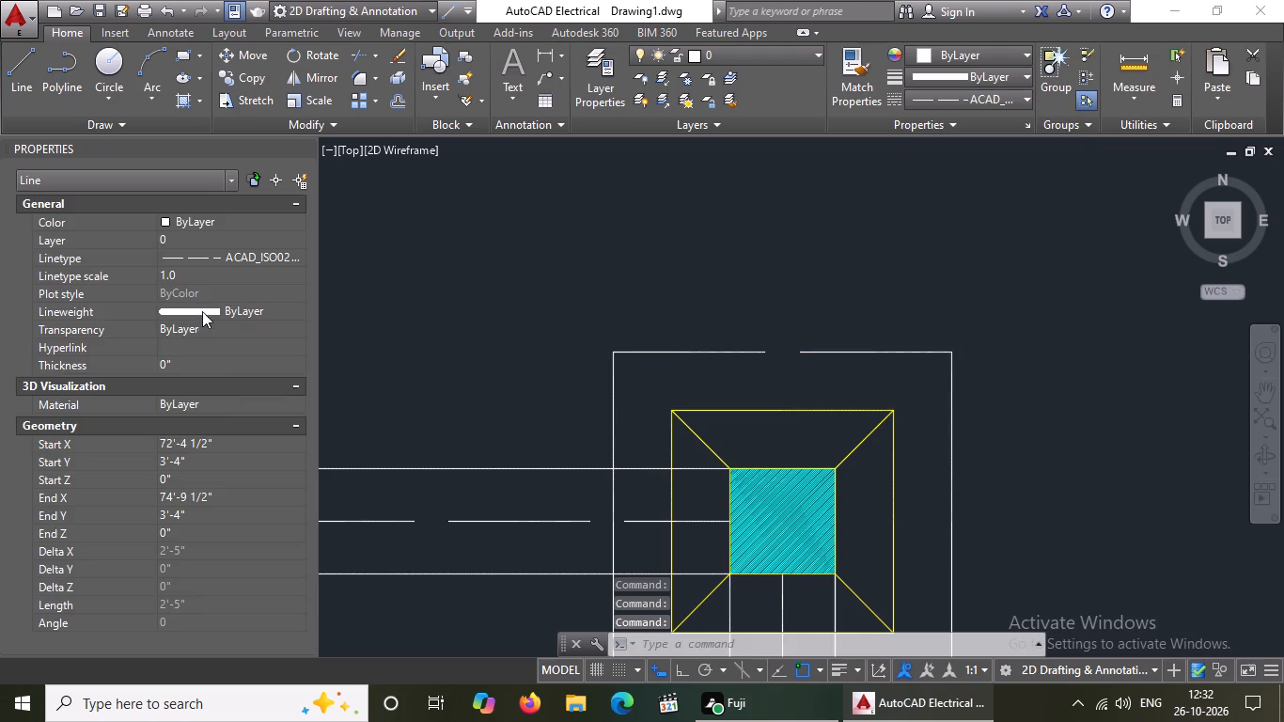
left_click(200, 271)
key("BackSpace")
key("BackSpace")
type("0.5")
key("Return")
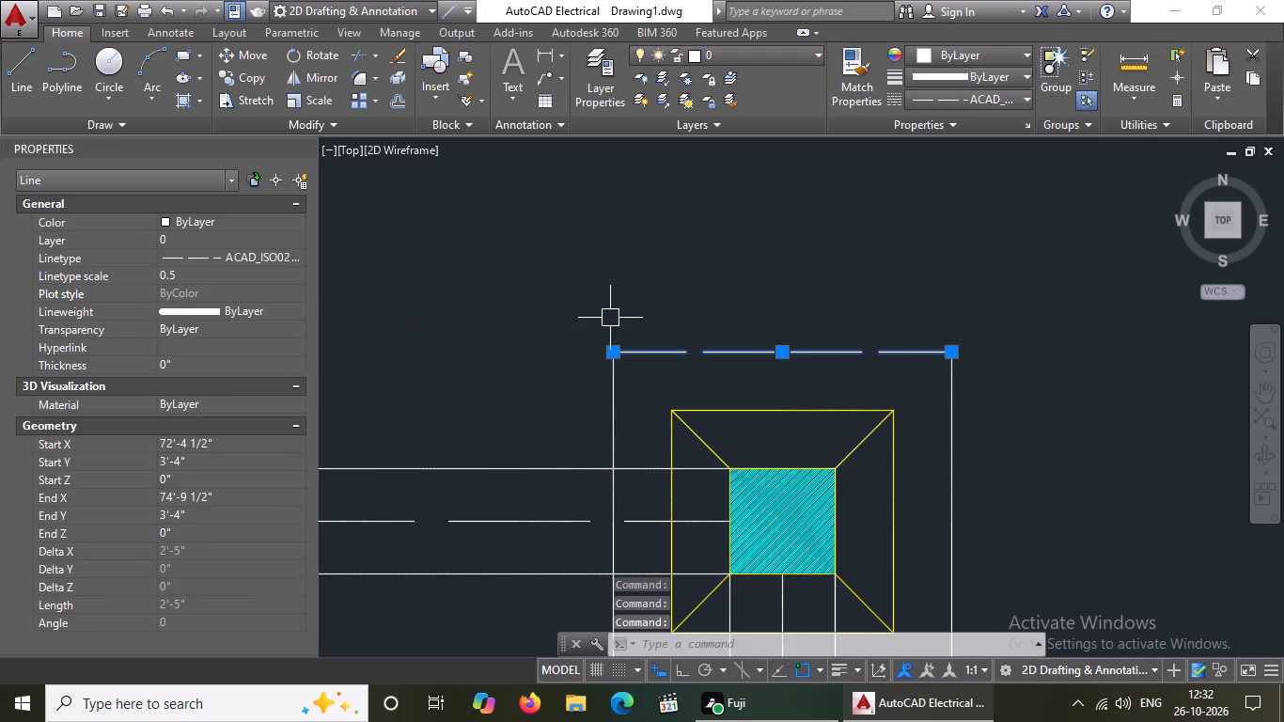
Give the right edge of the top row's fourth footing outer square the ACAD_ISO02W100 linetype with a linetype scale of 0.5.
scroll(610, 317, "down", 4)
scroll(652, 367, "up", 3)
left_click(690, 328)
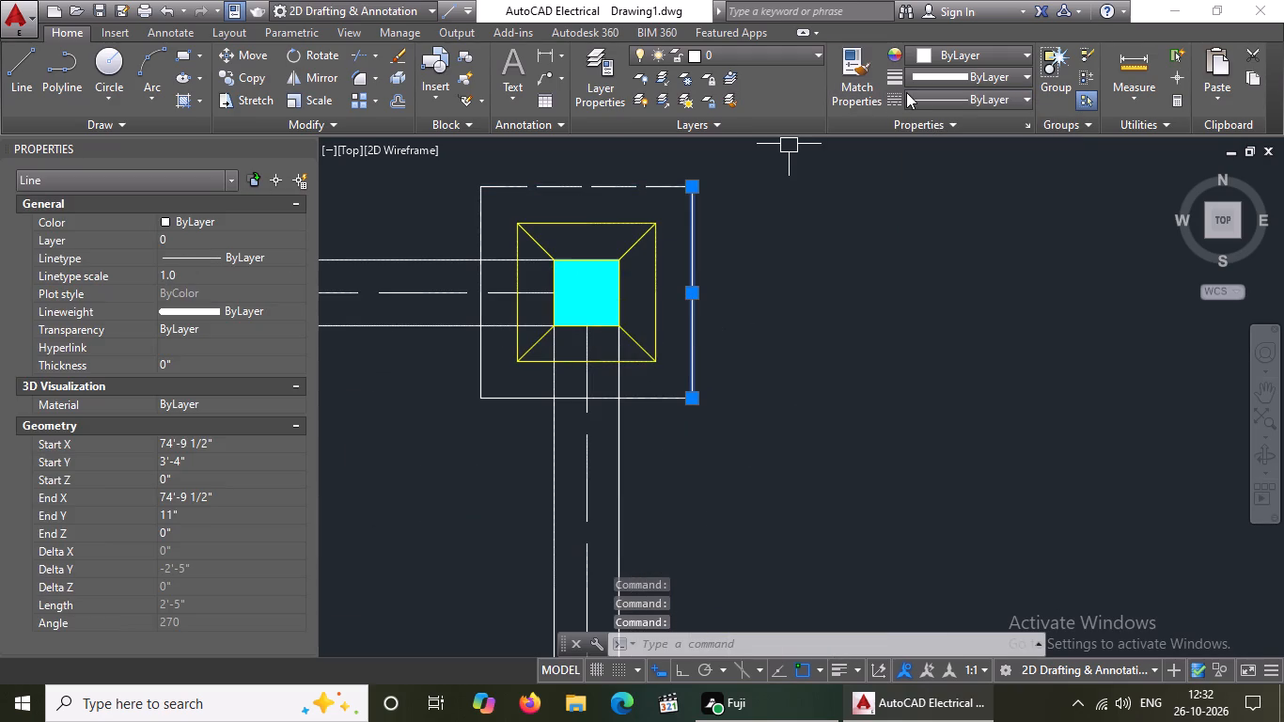
left_click(910, 92)
left_click(919, 164)
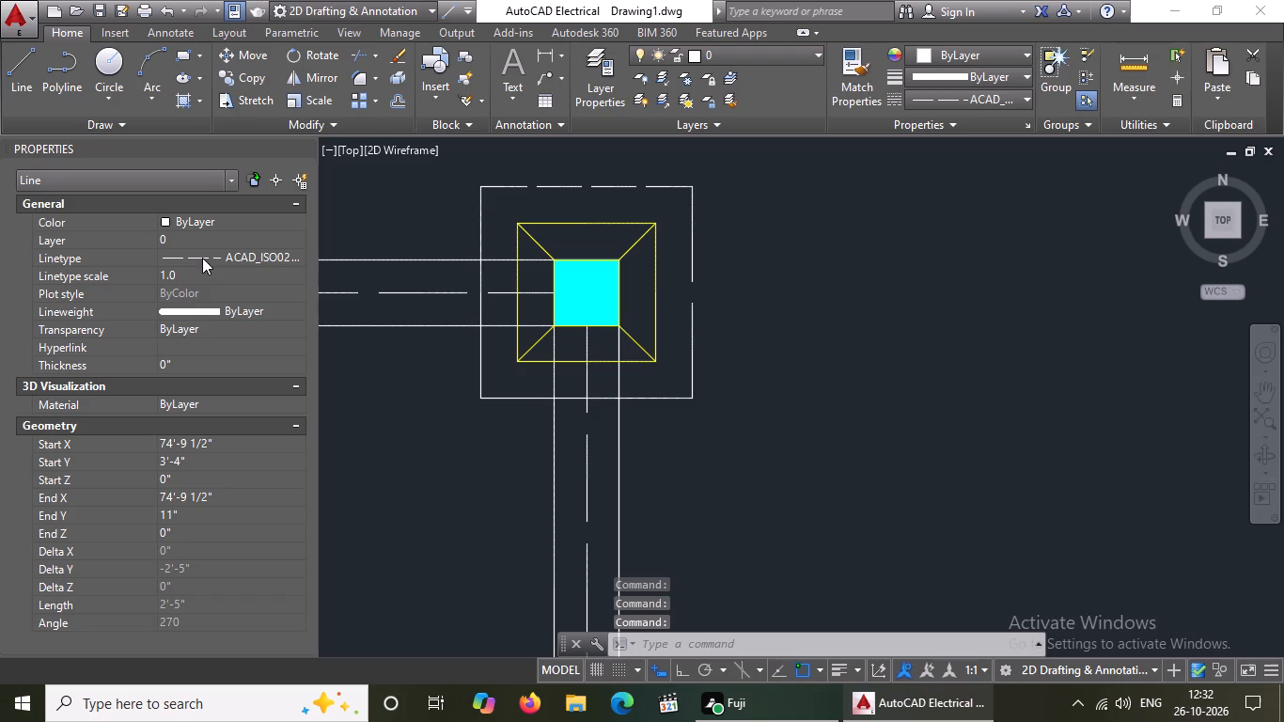
left_click(196, 274)
key("BackSpace")
key("BackSpace")
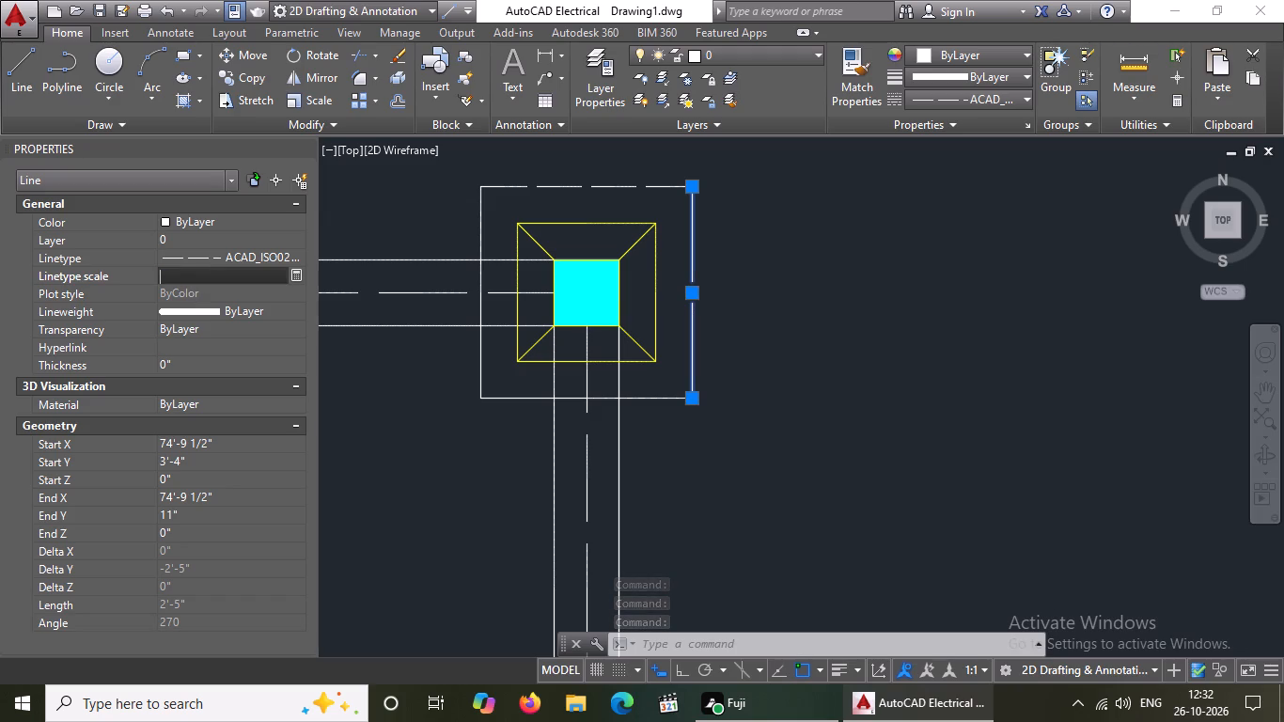
type("0.5")
key("Return")
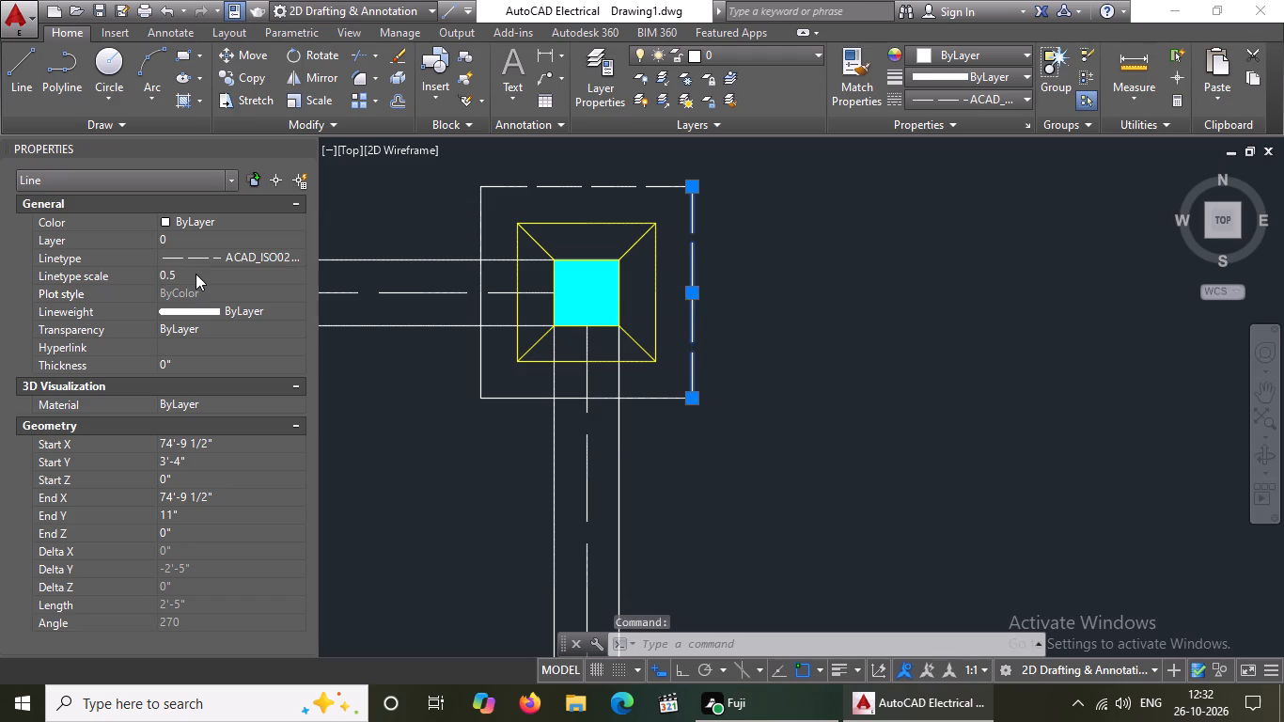
Give the left edge of the top row's fourth footing outer square the ACAD_ISO02W100 linetype with a linetype scale of 0.5.
left_click(484, 239)
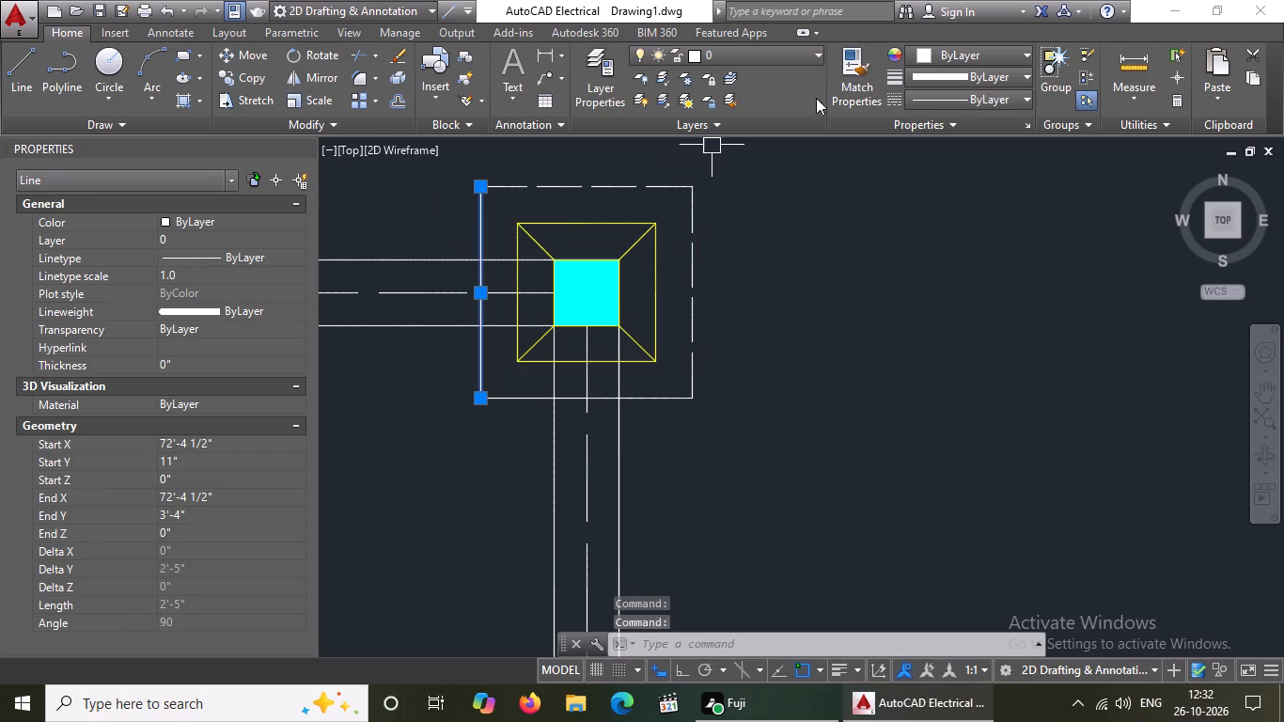
left_click(945, 92)
left_click(942, 172)
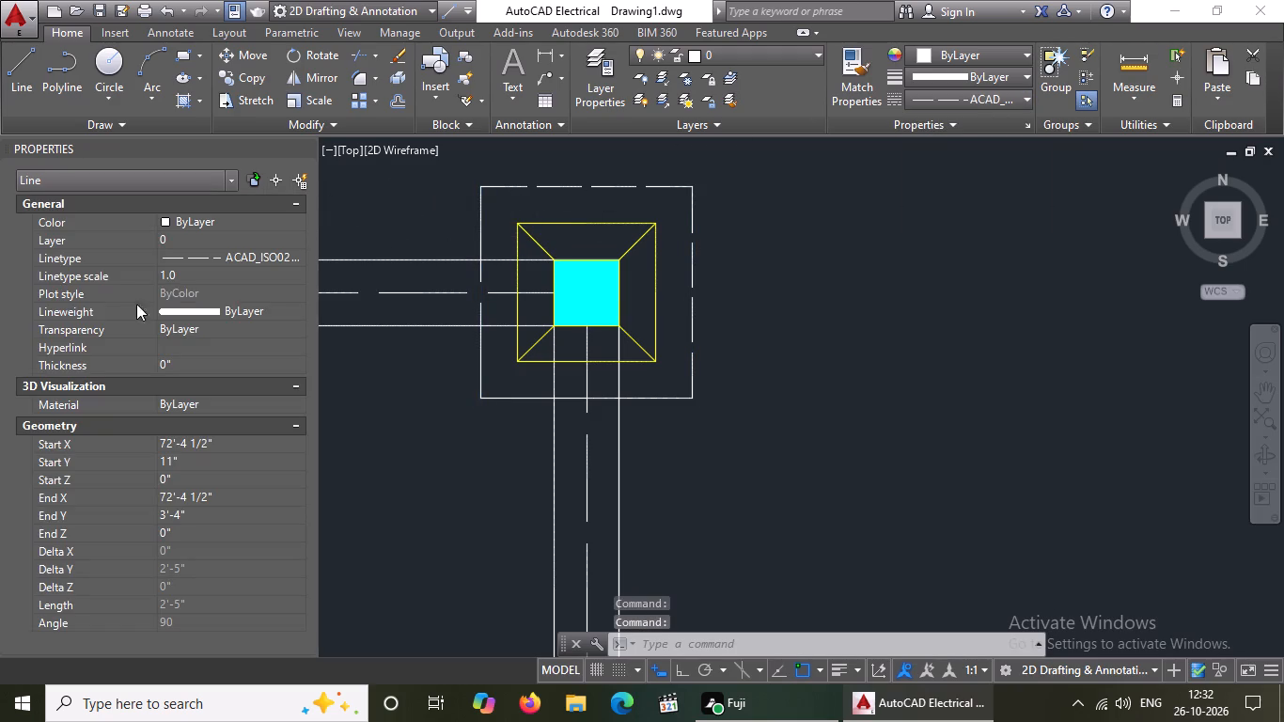
left_click(188, 277)
key("BackSpace")
key("BackSpace")
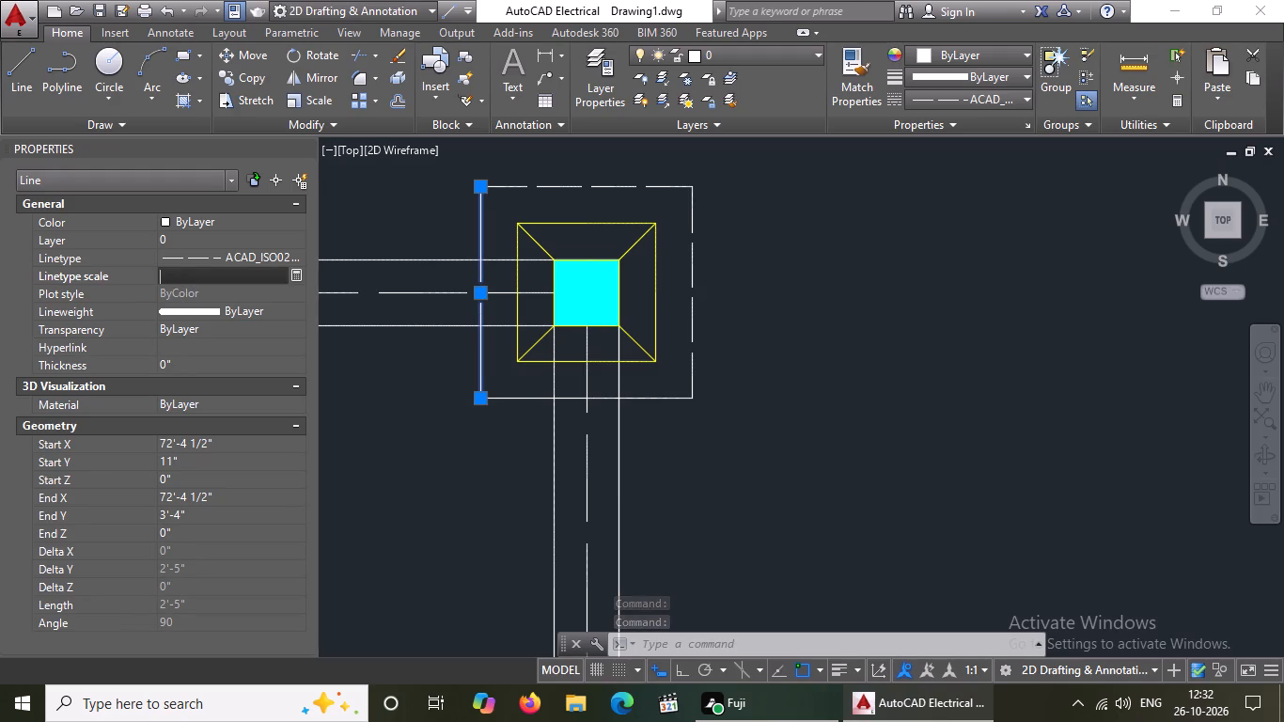
type("0.5")
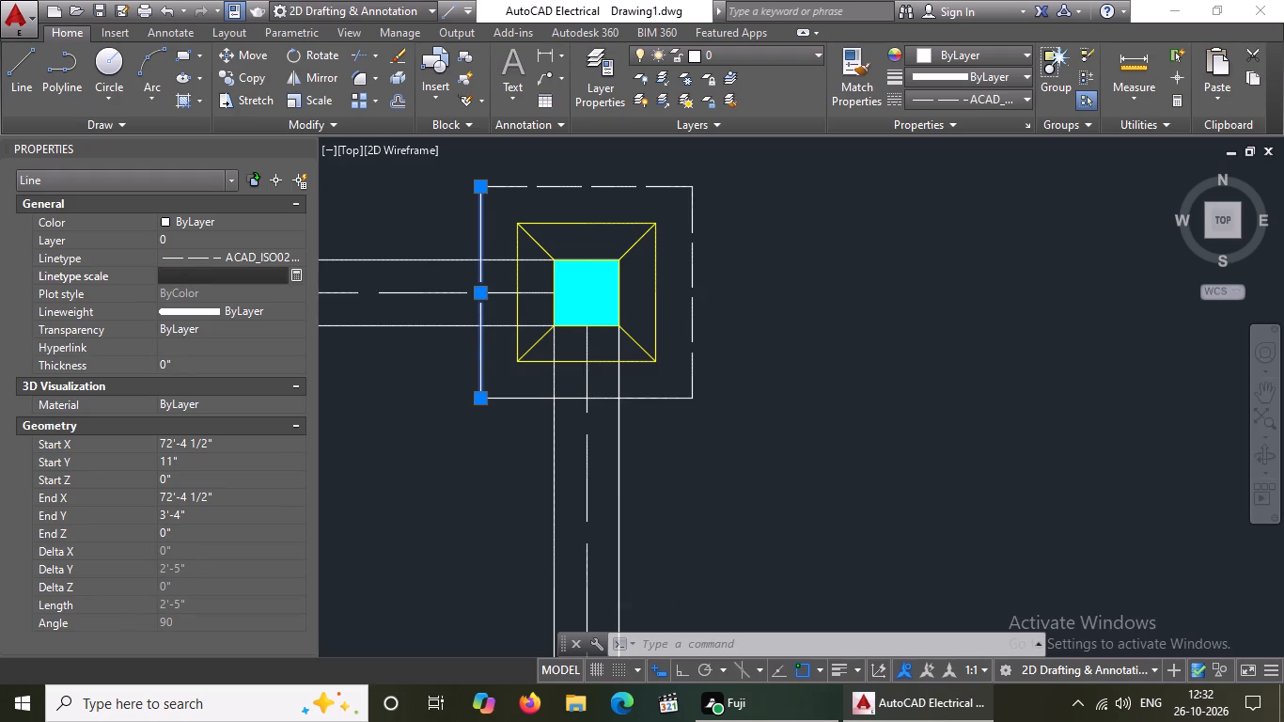
key("Return")
Give the bottom edge of the top row's fourth footing outer square the ACAD_ISO02W100 linetype with a linetype scale of 0.5.
left_click(652, 400)
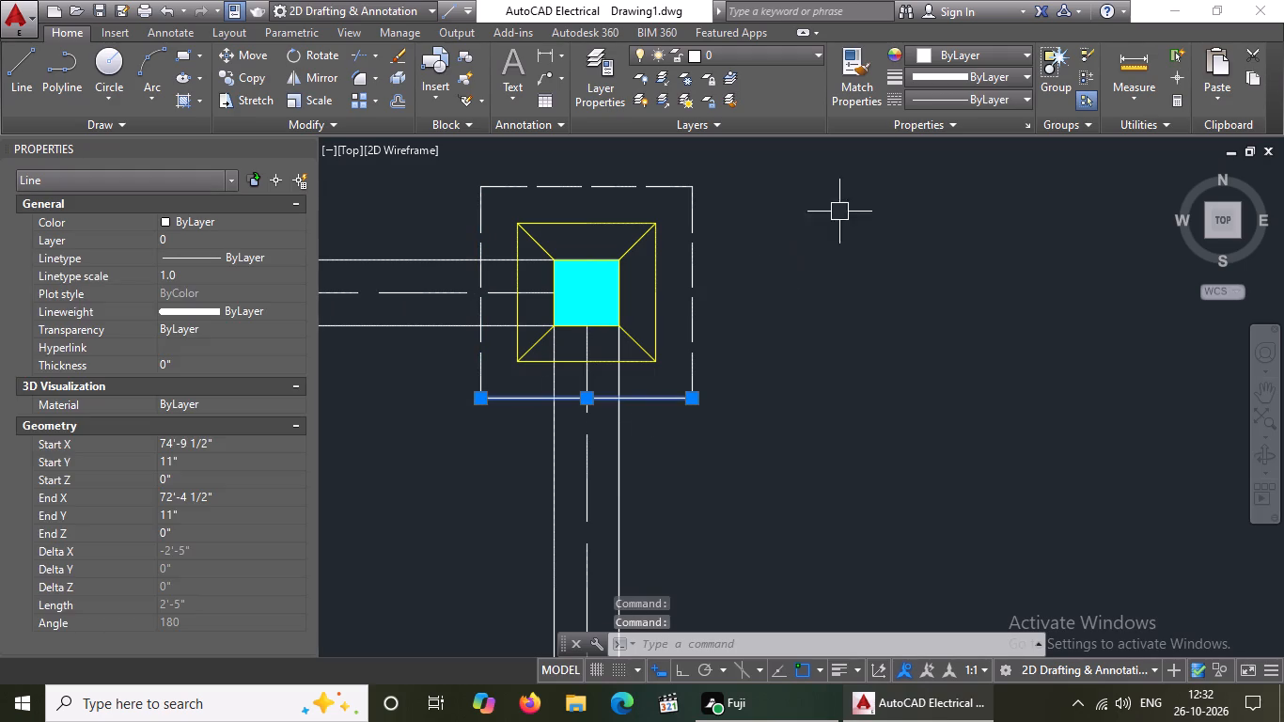
left_click(1010, 88)
left_click(1002, 103)
left_click(949, 166)
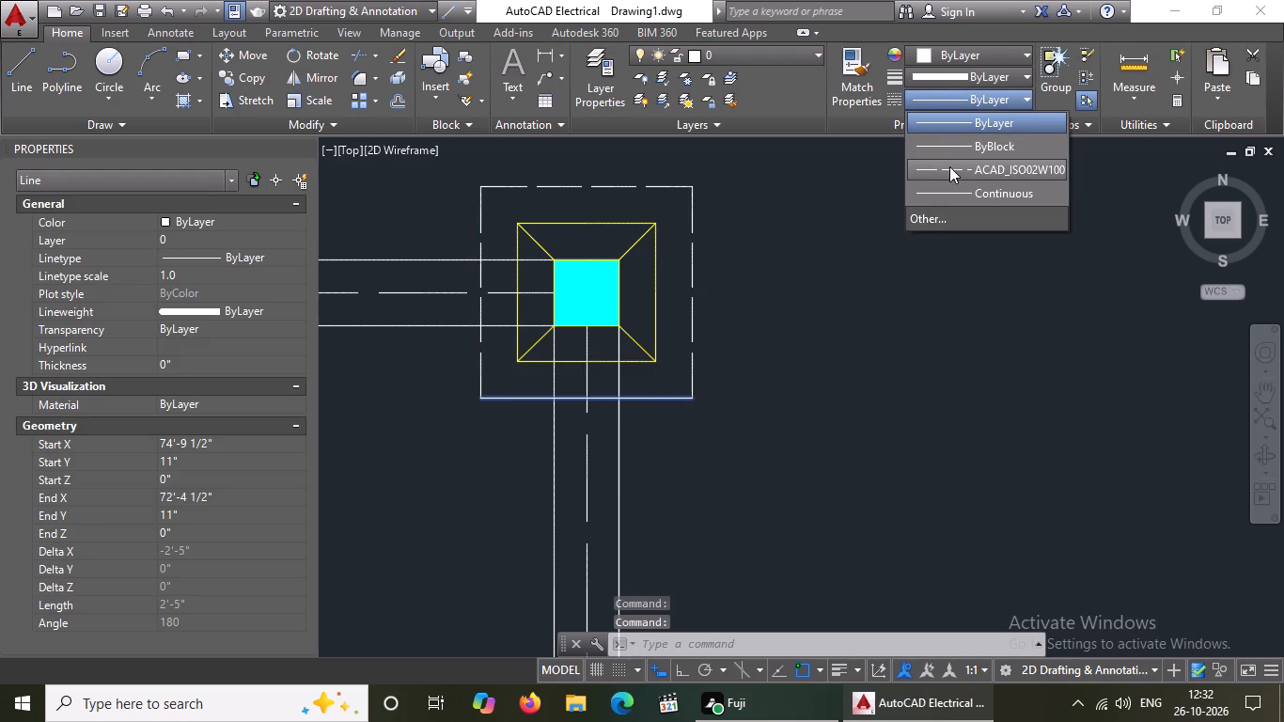
left_click(187, 271)
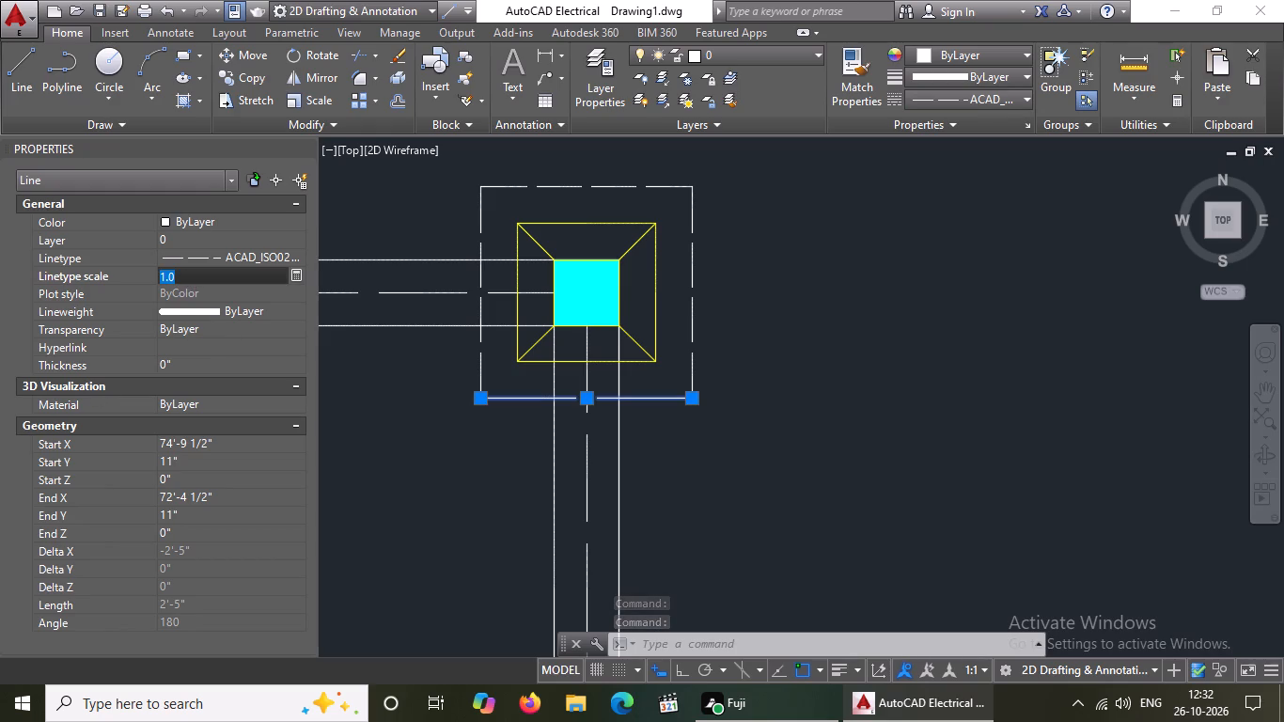
key("BackSpace")
key("BackSpace")
type("0.5")
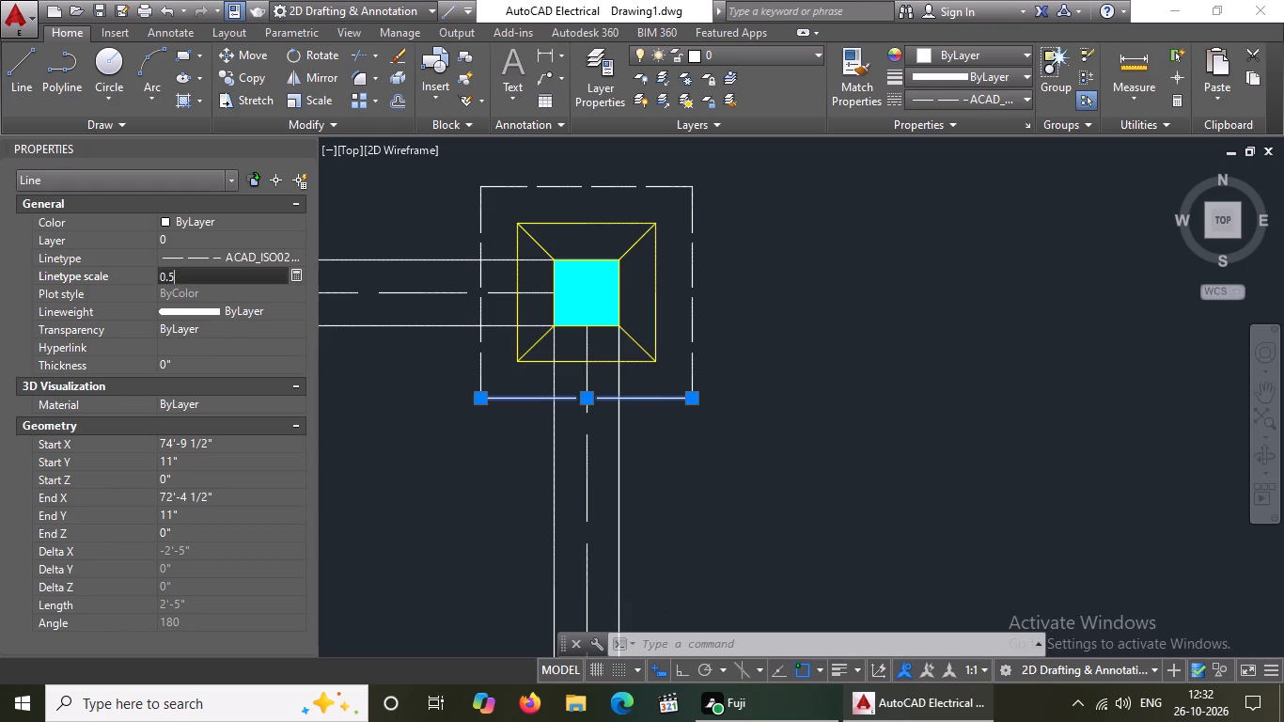
key("Return")
Give the top edge of the second row's first footing outer square the ACAD_ISO02W100 linetype with a linetype scale of 0.5.
scroll(324, 298, "down", 4)
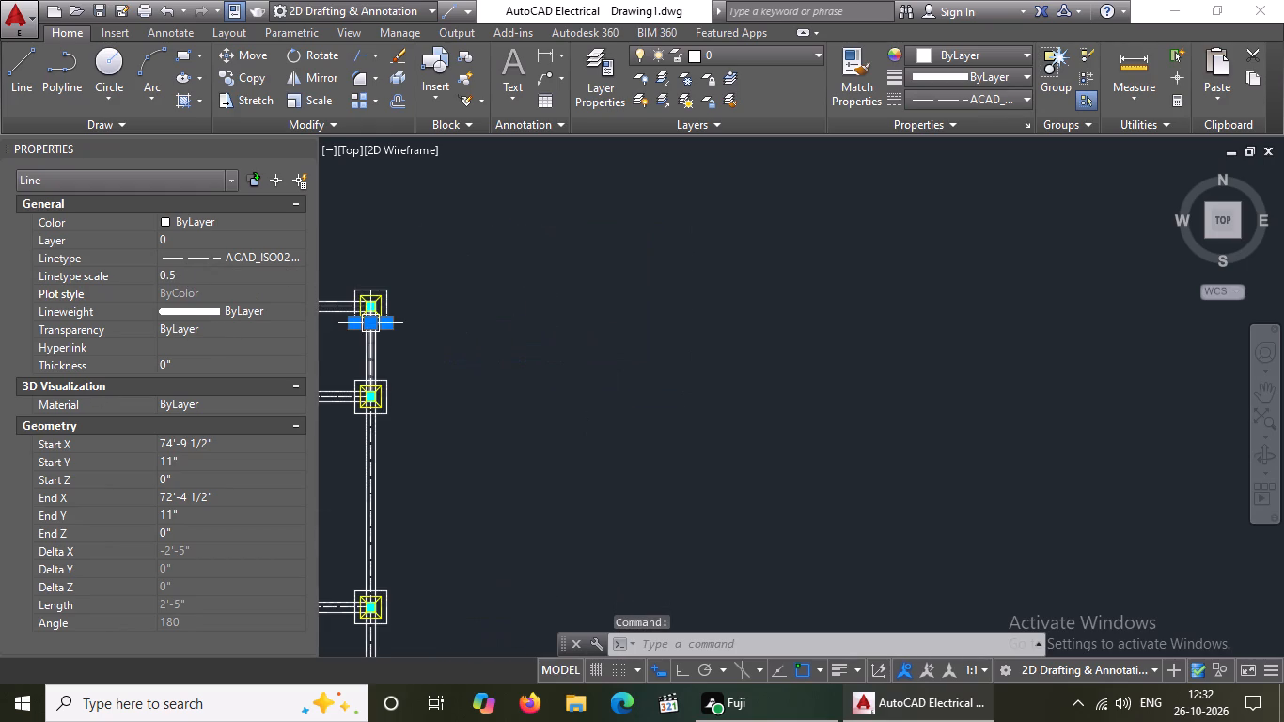
middle_click_drag(369, 327, 506, 314)
middle_click_drag(415, 336, 574, 309)
scroll(544, 266, "up", 3)
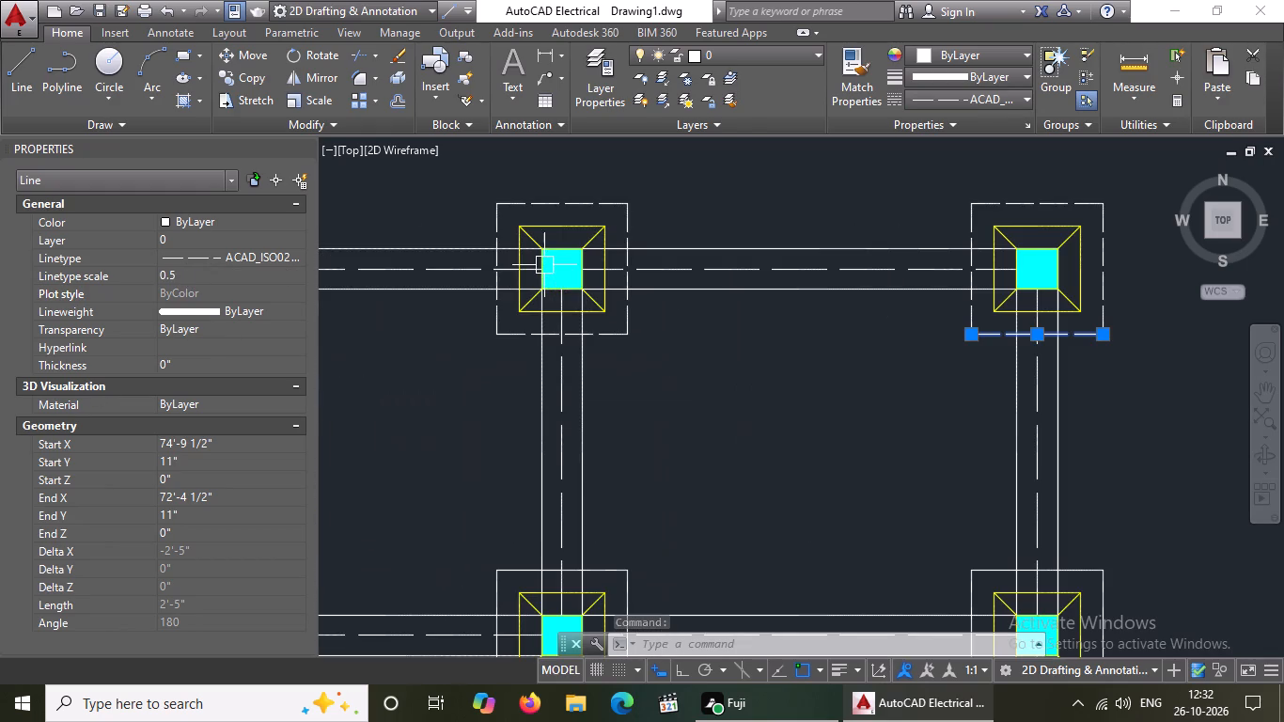
scroll(642, 266, "down", 3)
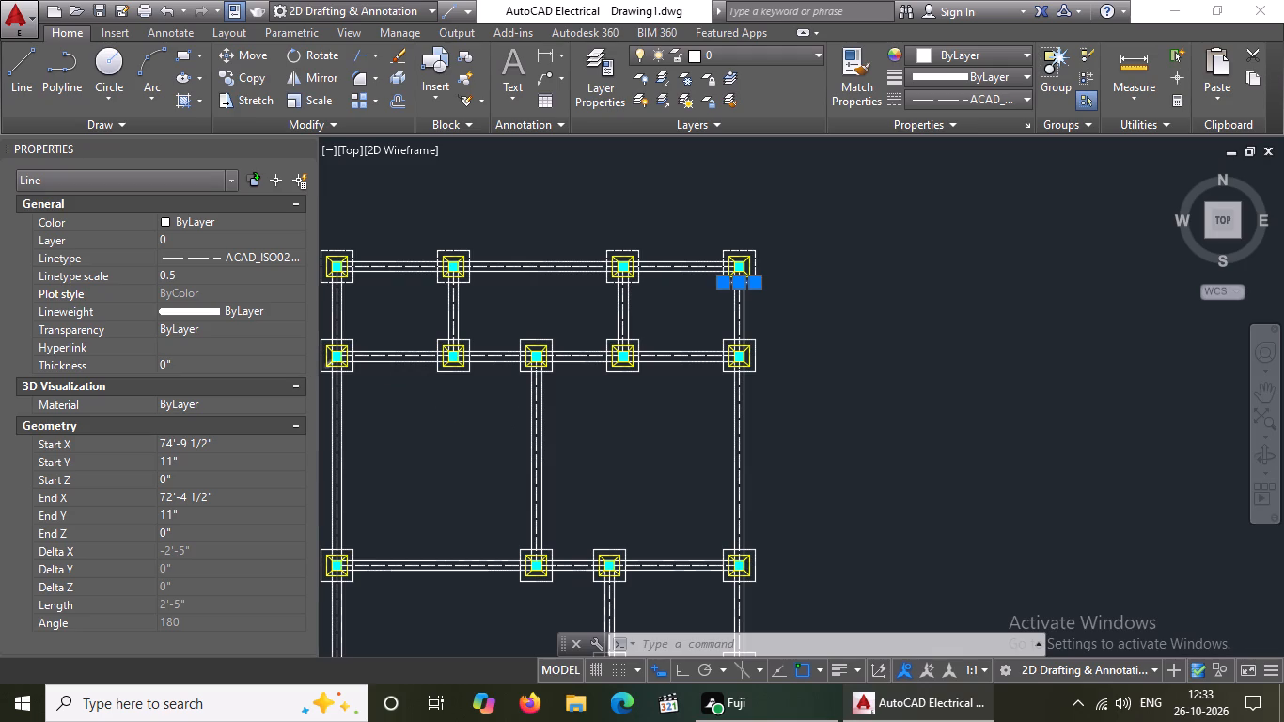
middle_click_drag(345, 355, 471, 382)
scroll(474, 386, "up", 4)
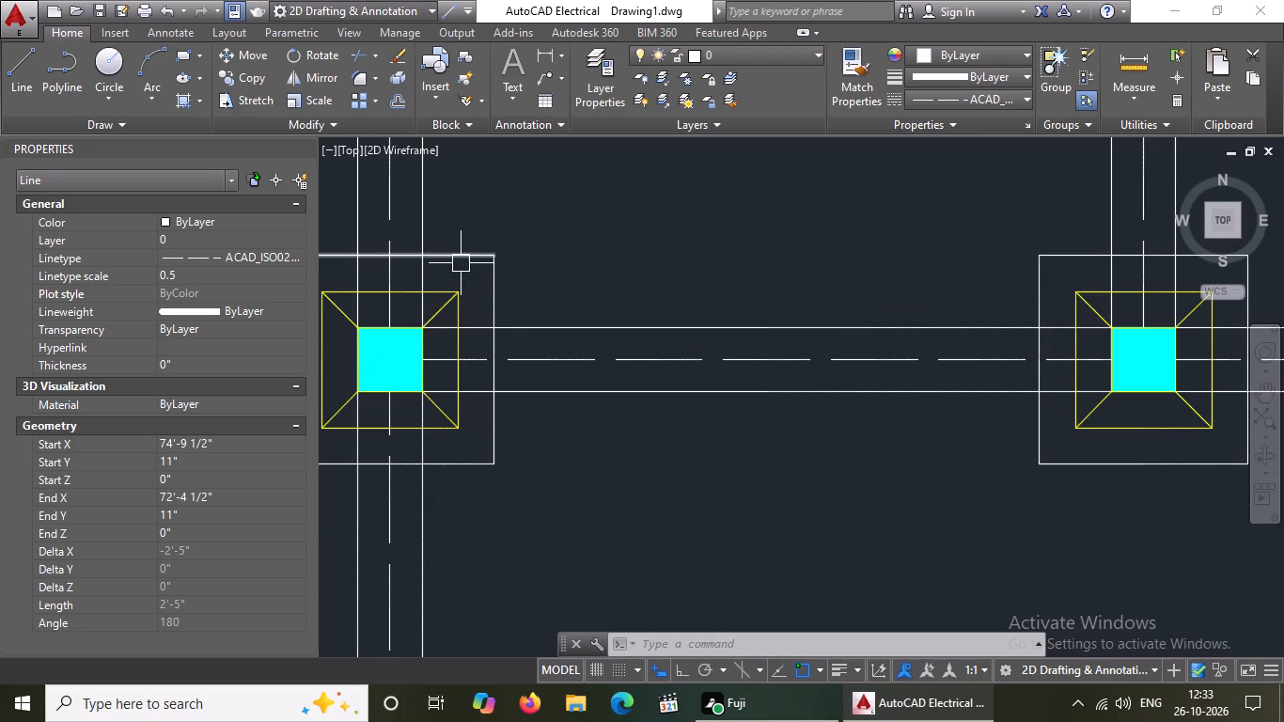
left_click(462, 252)
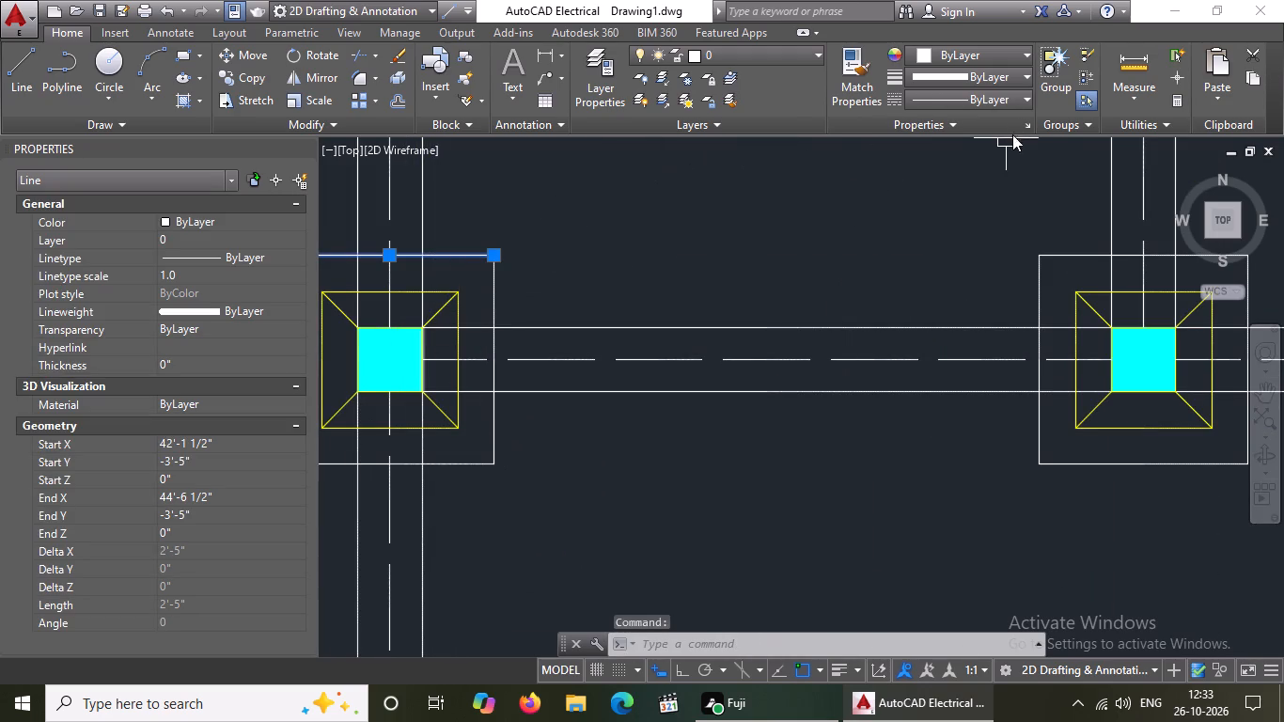
left_click(1023, 98)
left_click(957, 165)
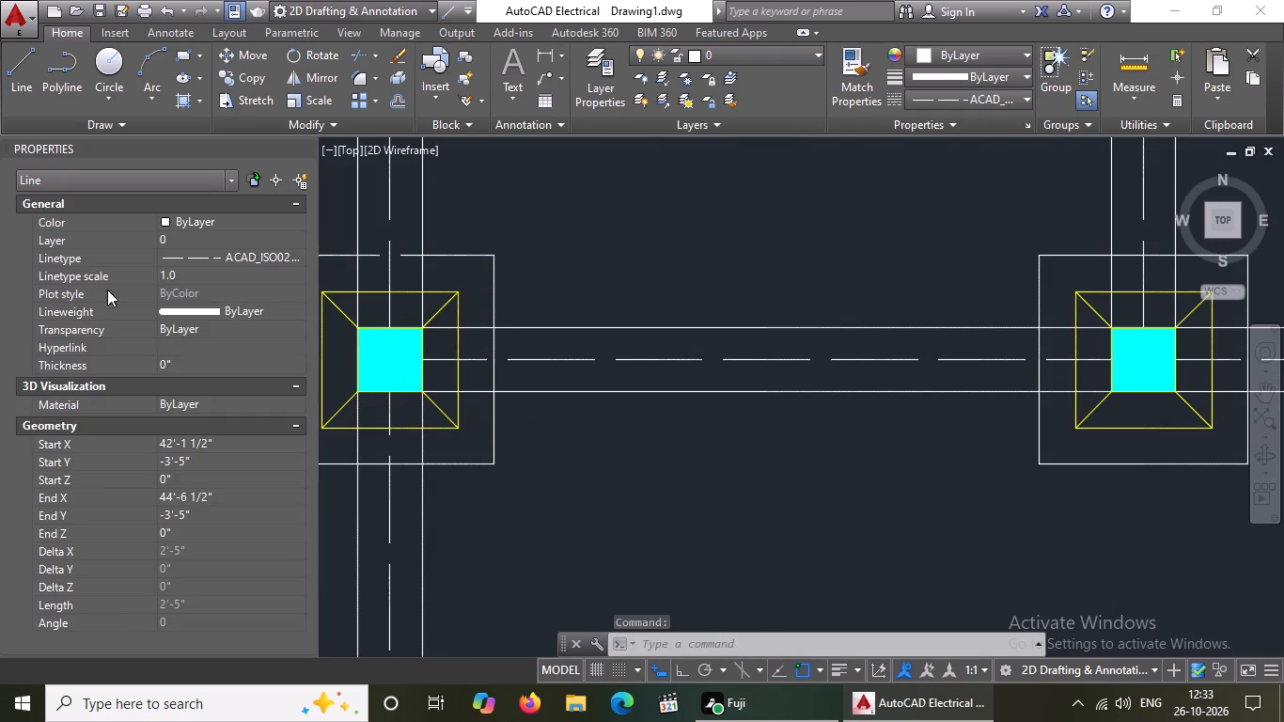
left_click(219, 270)
key("BackSpace")
key("BackSpace")
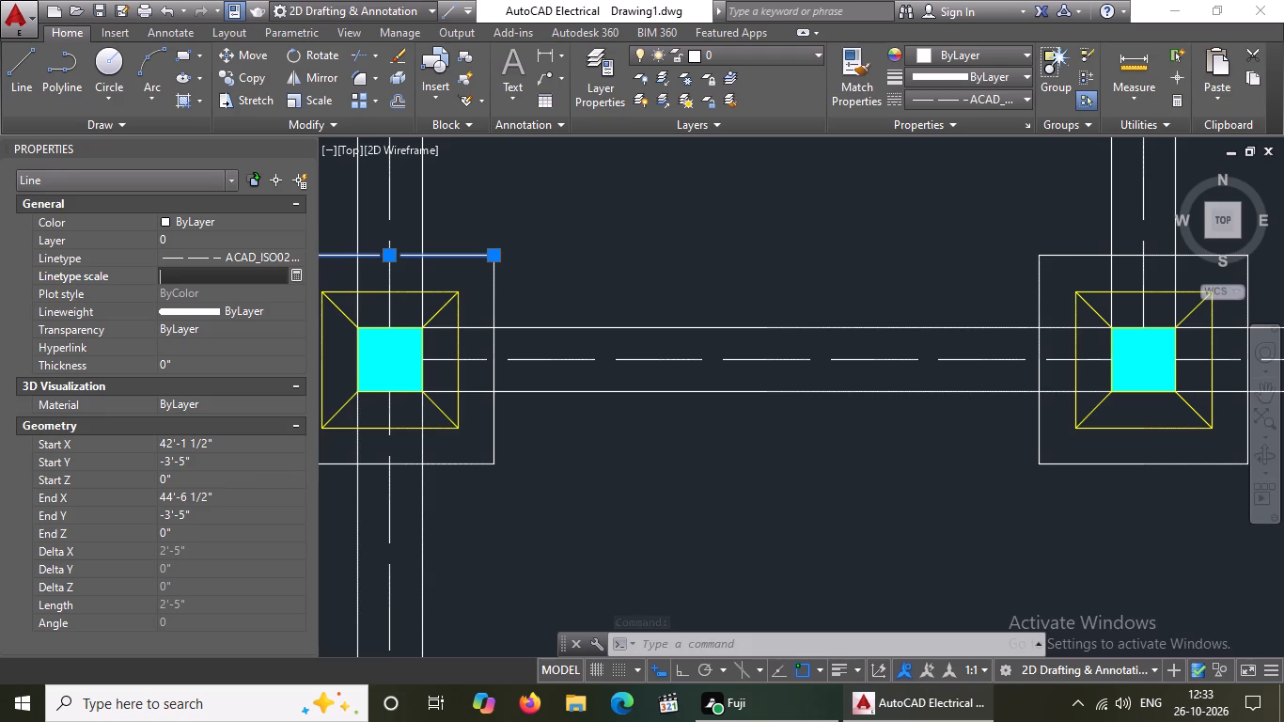
type("0.5")
key("Return")
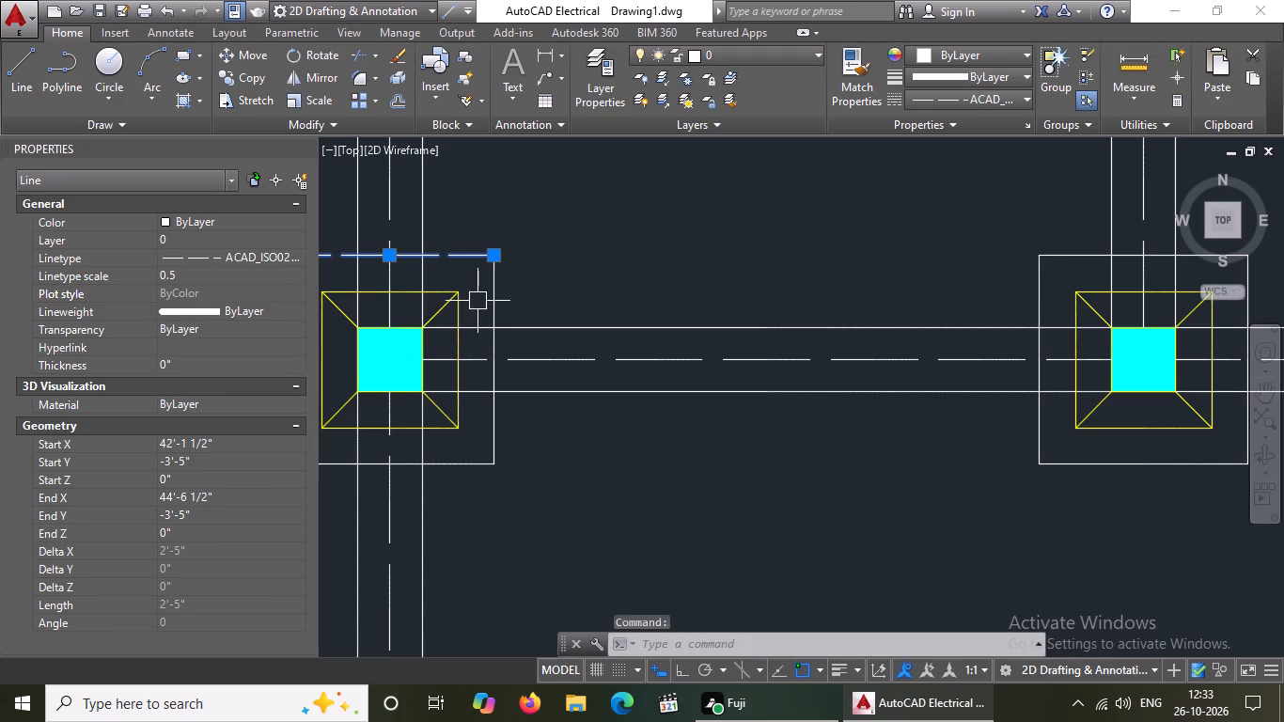
Give the right edge of the second row's first footing outer square the ACAD_ISO02W100 linetype with a linetype scale of 0.5.
left_click(495, 281)
left_click(949, 98)
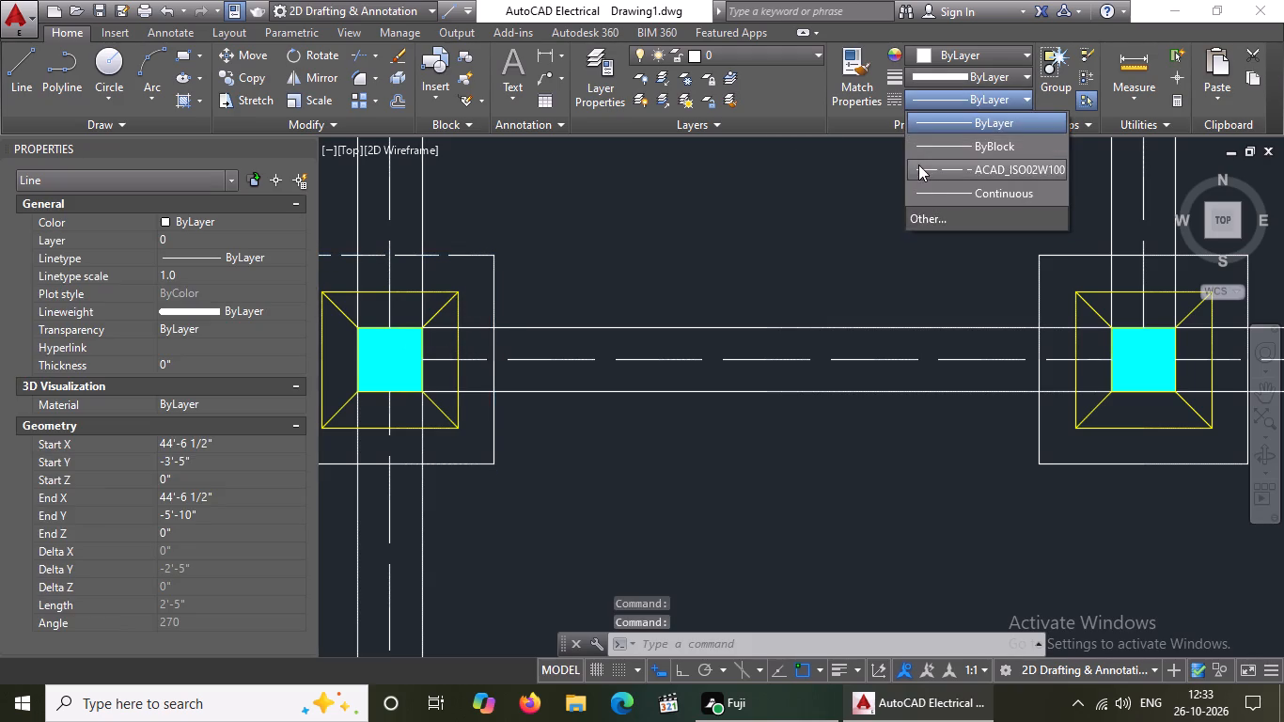
left_click(918, 165)
left_click(191, 282)
key("BackSpace")
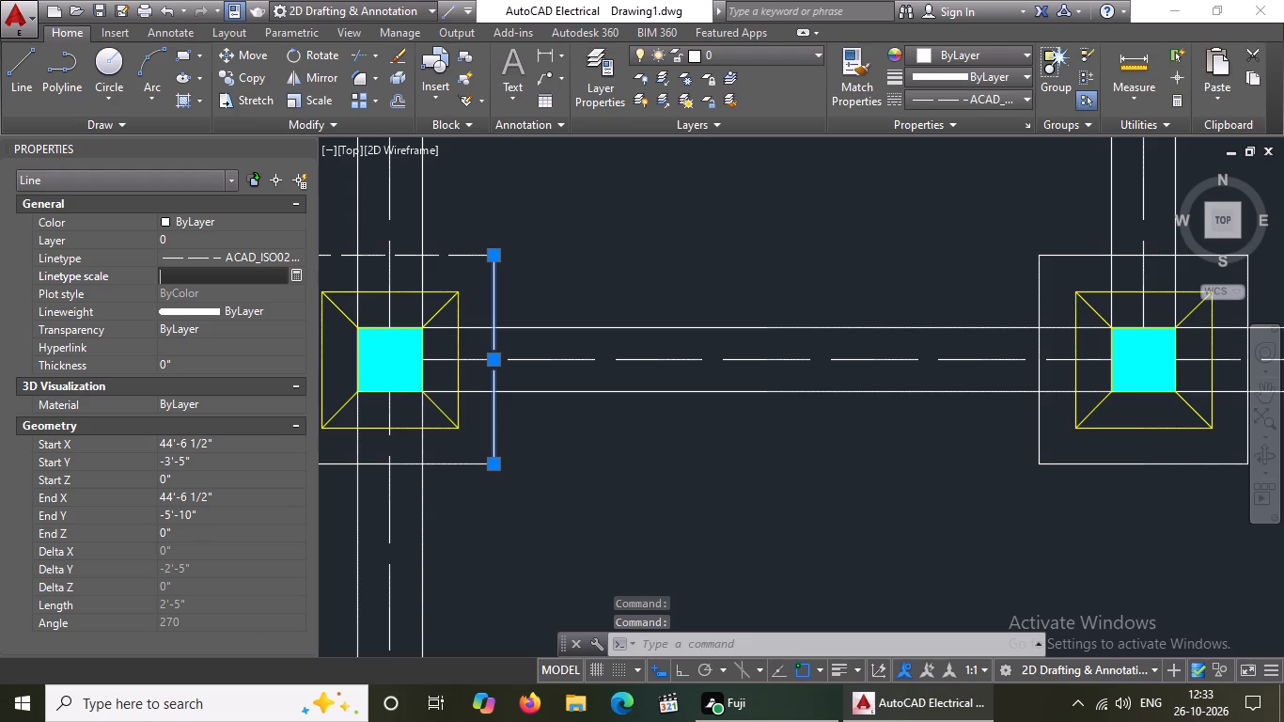
key("BackSpace")
type("0.5")
key("Return")
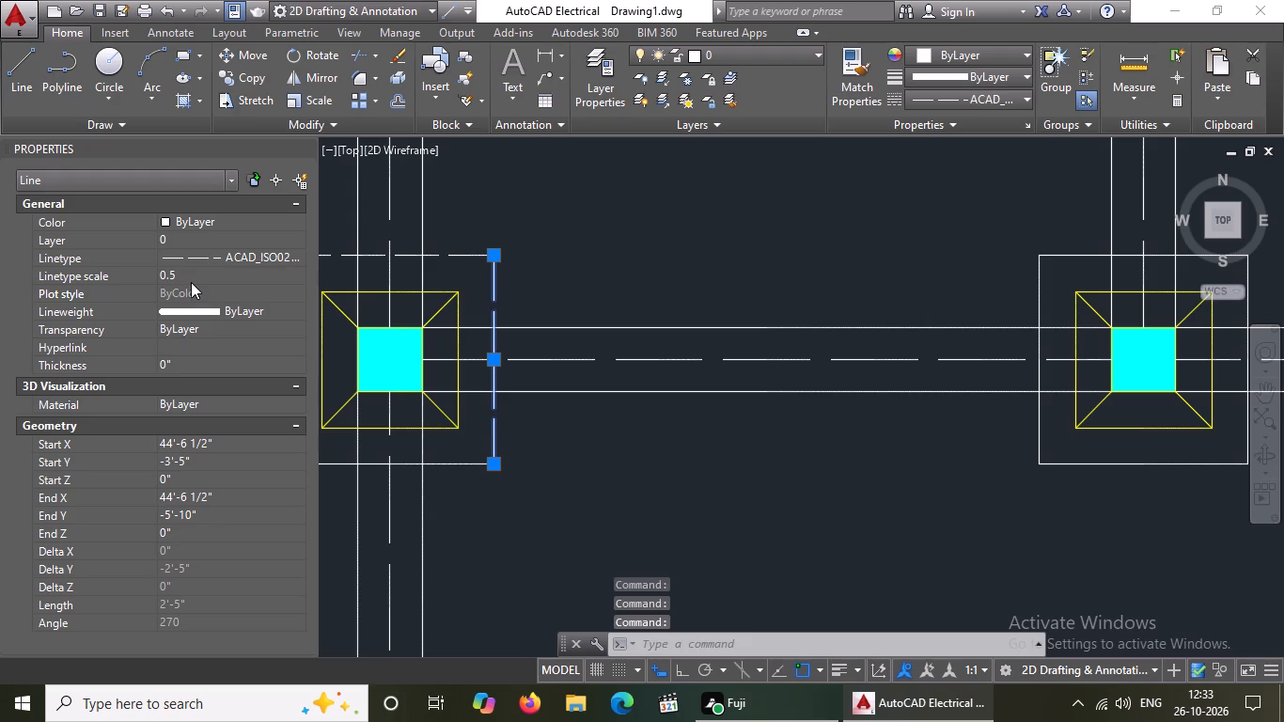
Give the left edge of the second row's first footing outer square the ACAD_ISO02W100 linetype with a linetype scale of 0.5.
scroll(465, 351, "down", 4)
scroll(432, 379, "up", 2)
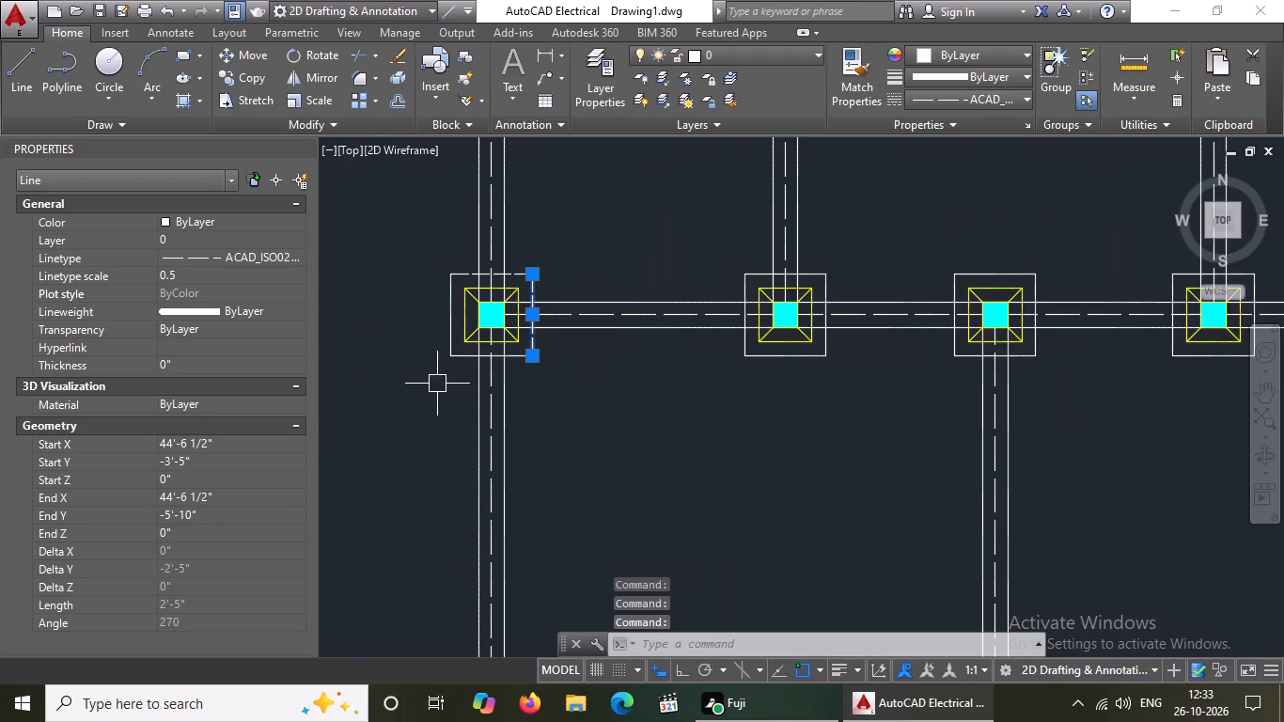
left_click(450, 313)
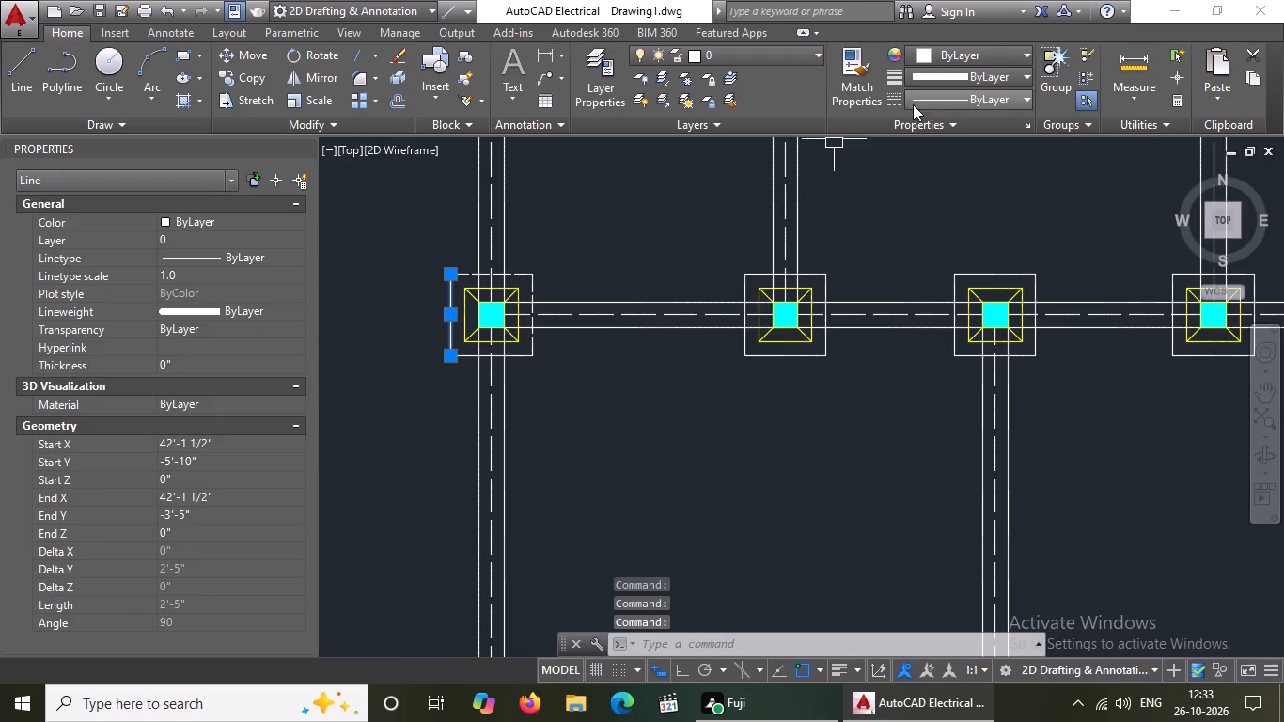
left_click(913, 104)
left_click(914, 168)
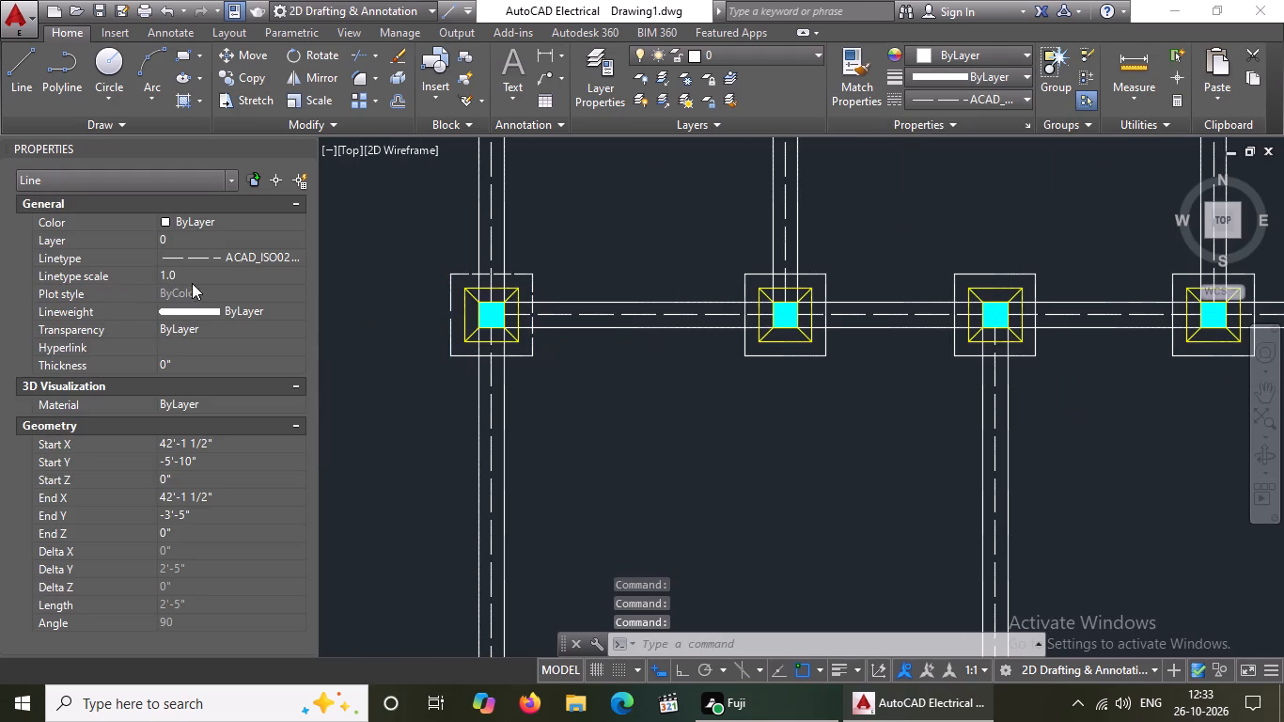
left_click(195, 281)
key("BackSpace")
key("BackSpace")
type("0.5")
key("Return")
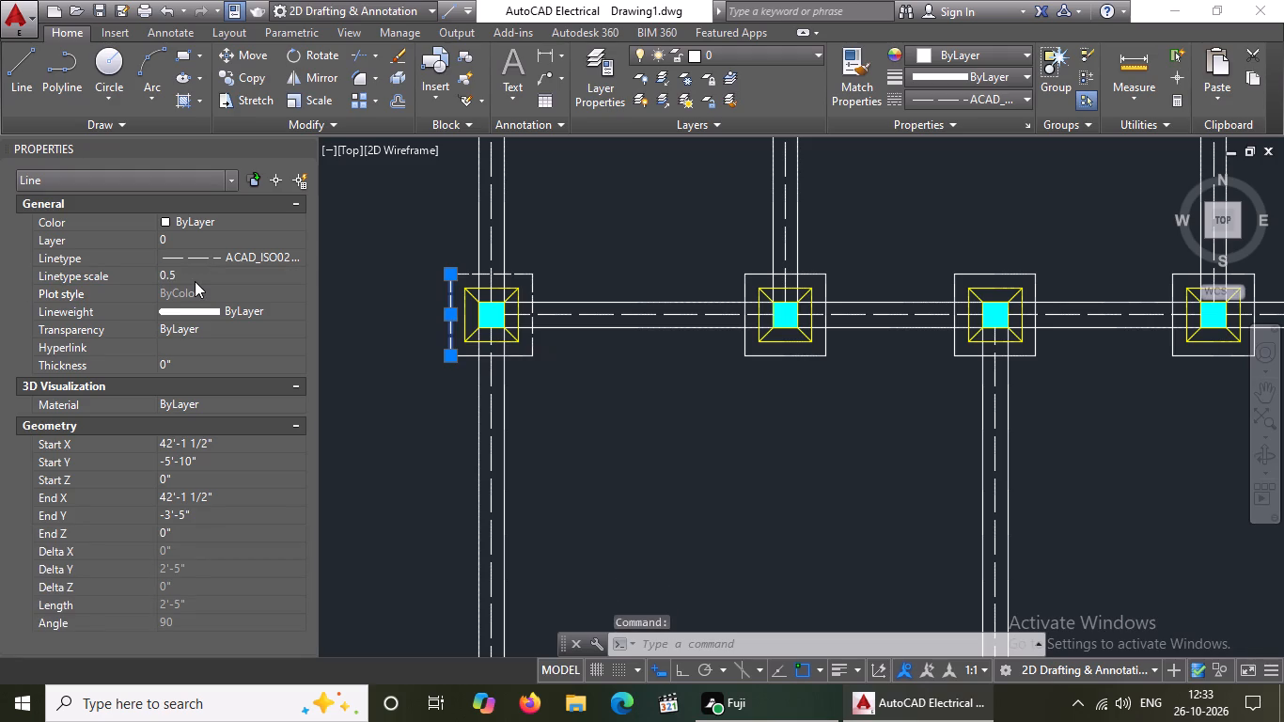
Give the bottom edge of the second row's first footing outer square the ACAD_ISO02W100 linetype with a linetype scale of 0.5.
scroll(533, 348, "up", 2)
left_click_drag(504, 355, 502, 365)
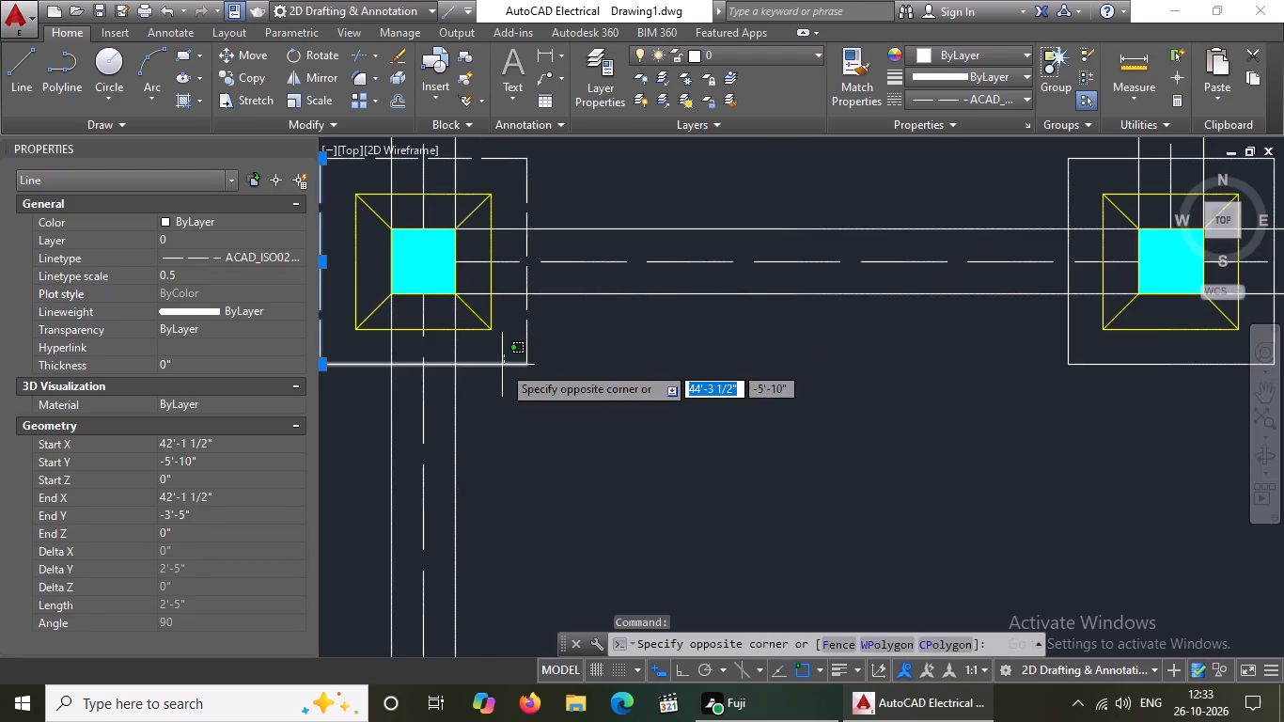
left_click(502, 365)
left_click(954, 101)
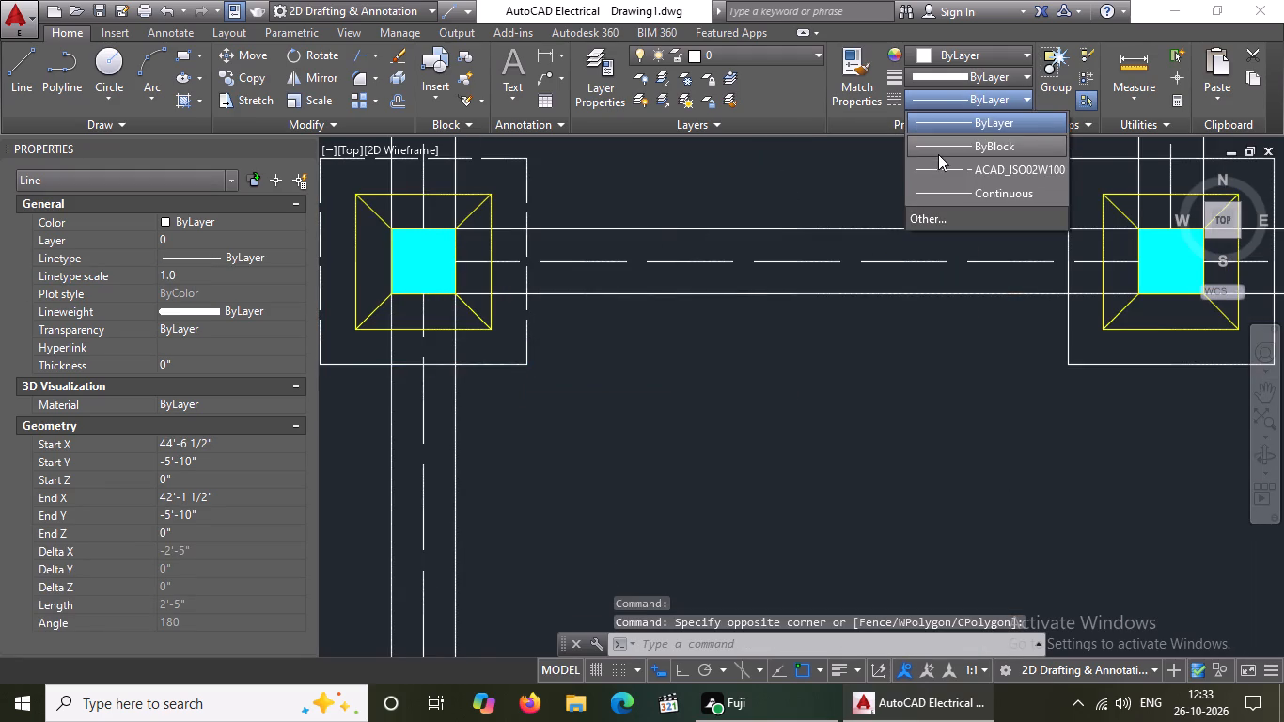
left_click_drag(936, 162, 932, 170)
left_click(199, 275)
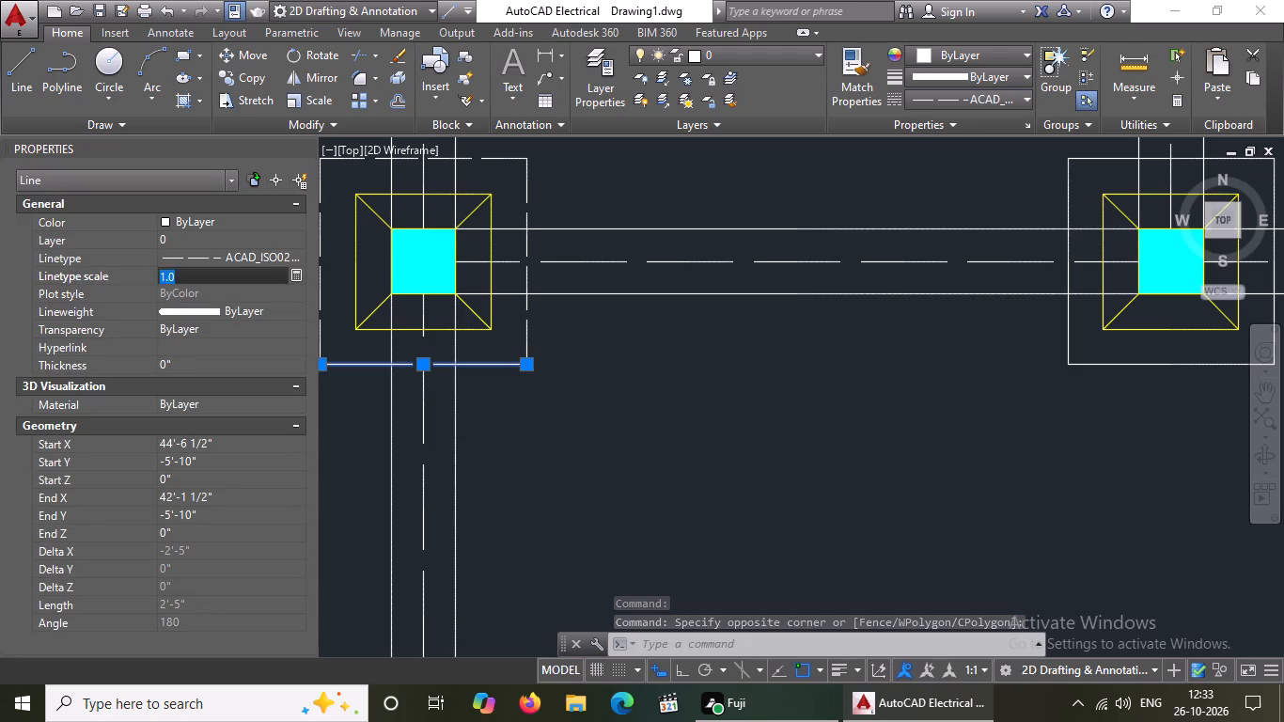
key("BackSpace")
key("BackSpace")
type("0.5")
key("Return")
scroll(665, 322, "down", 4)
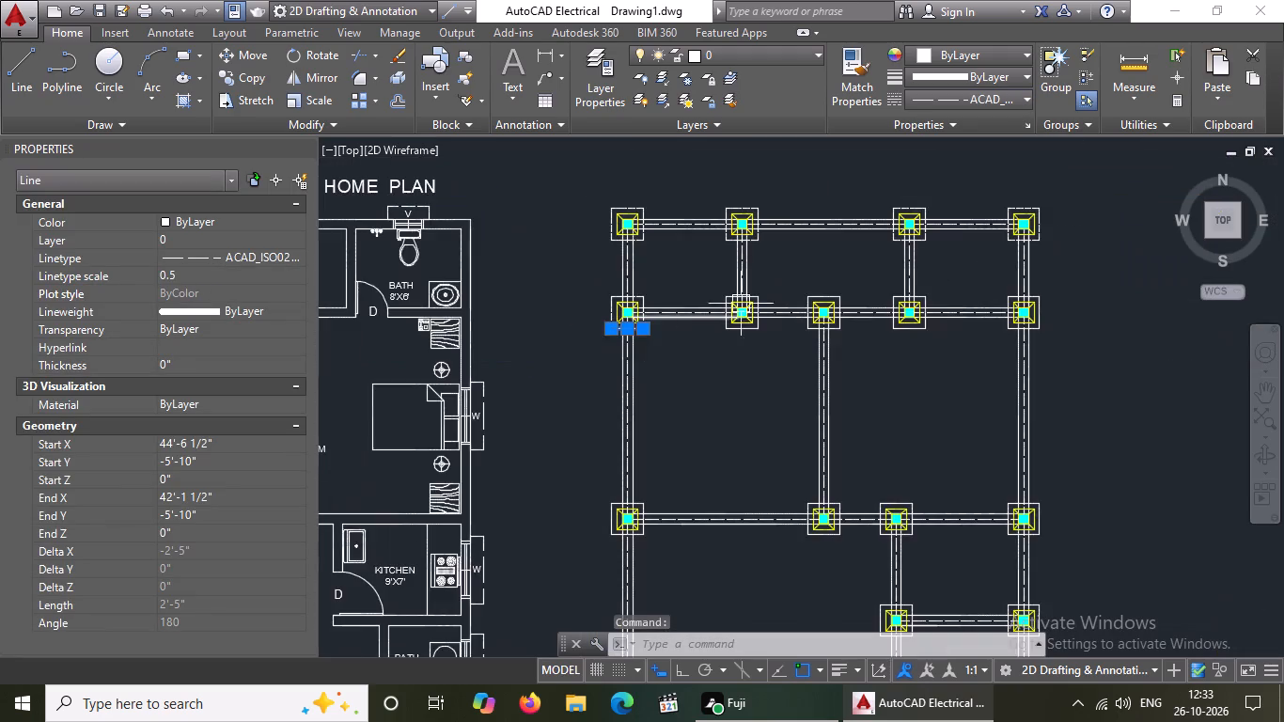
Give the top edge of the second row's second footing outer square the ACAD_ISO02W100 linetype with a linetype scale of 0.5.
scroll(809, 285, "up", 3)
scroll(535, 361, "up", 1)
left_click(441, 310)
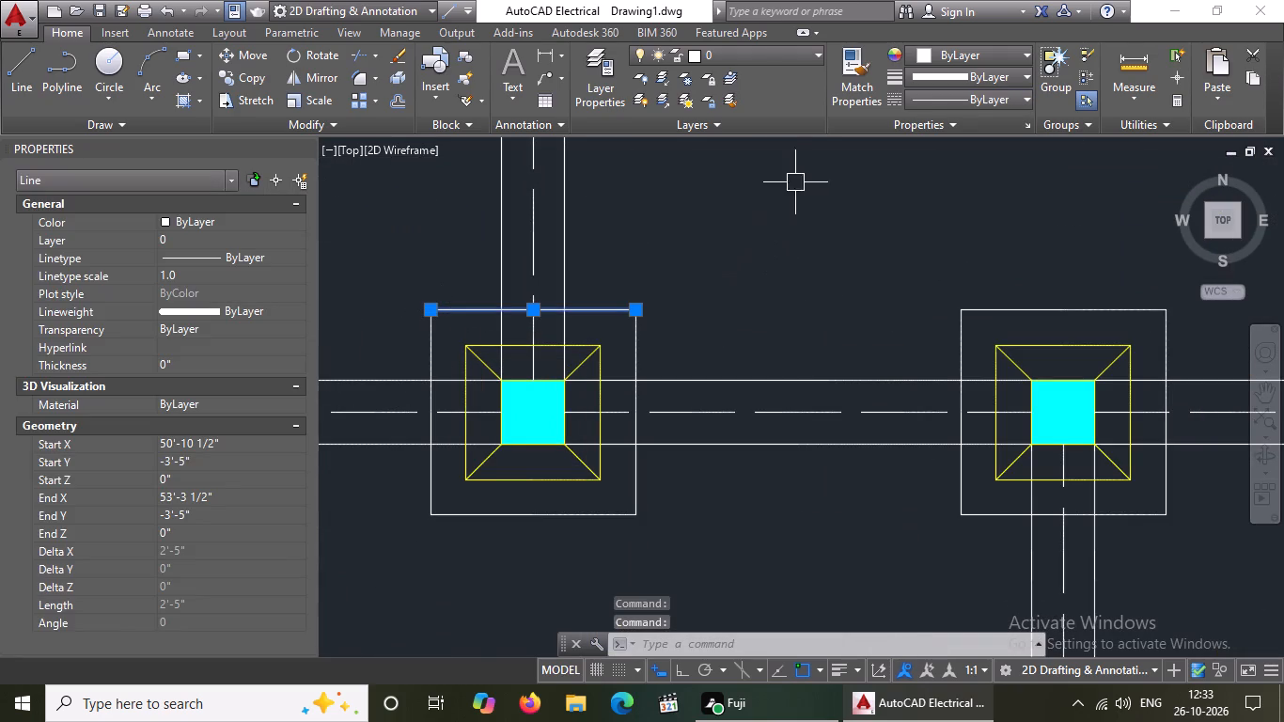
left_click(945, 92)
left_click(962, 169)
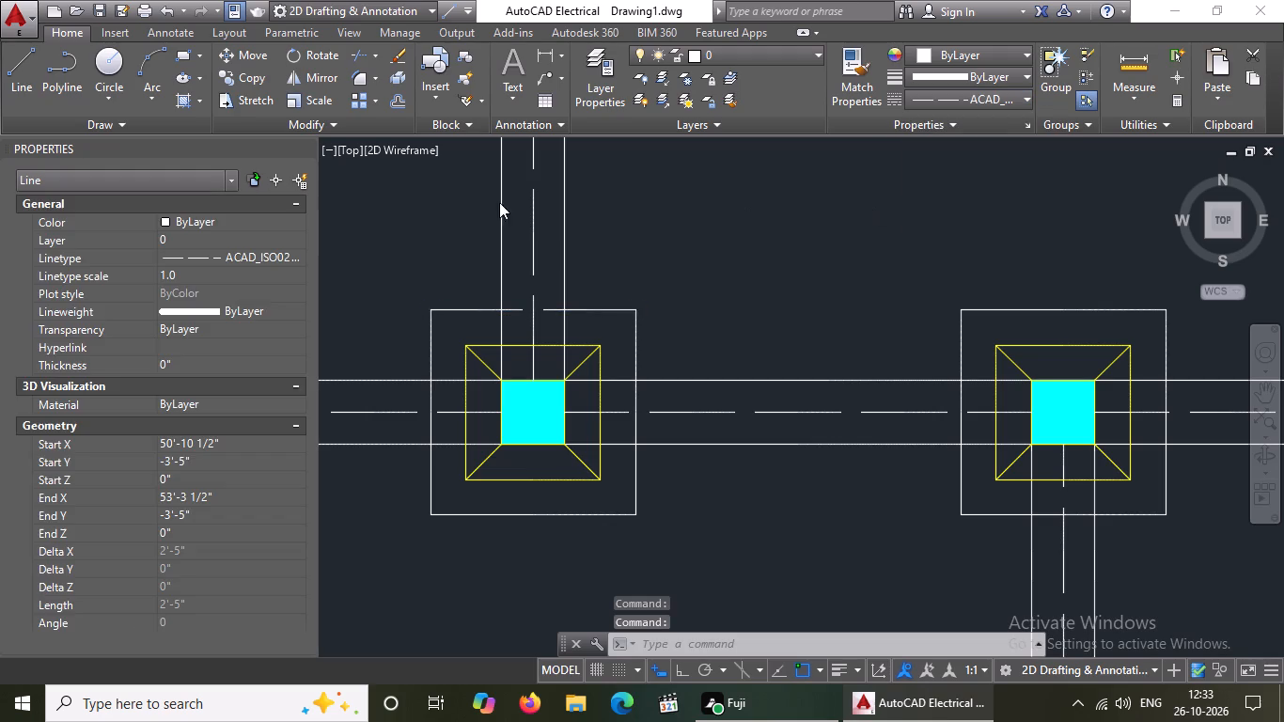
left_click(197, 270)
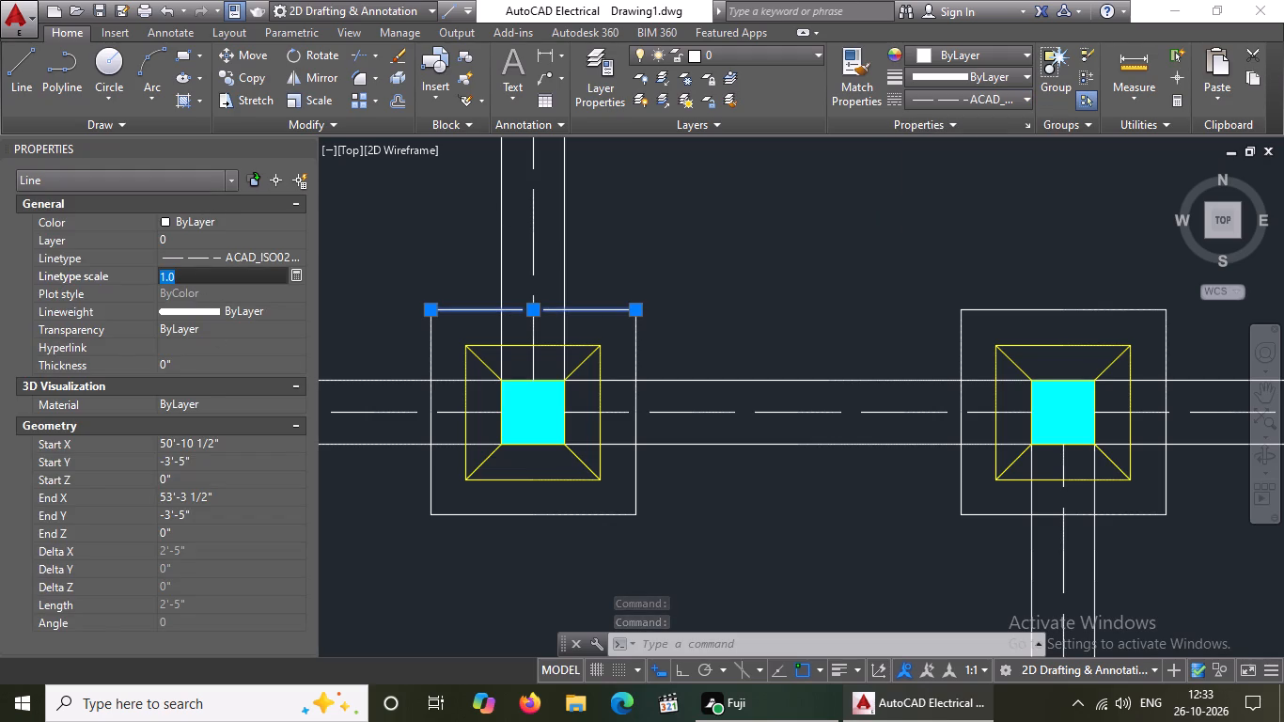
key("BackSpace")
key("BackSpace")
key("BackSpace")
type("0.5")
key("Return")
Give the left edge of the second row's second footing outer square the ACAD_ISO02W100 linetype with a linetype scale of 0.5.
left_click(434, 346)
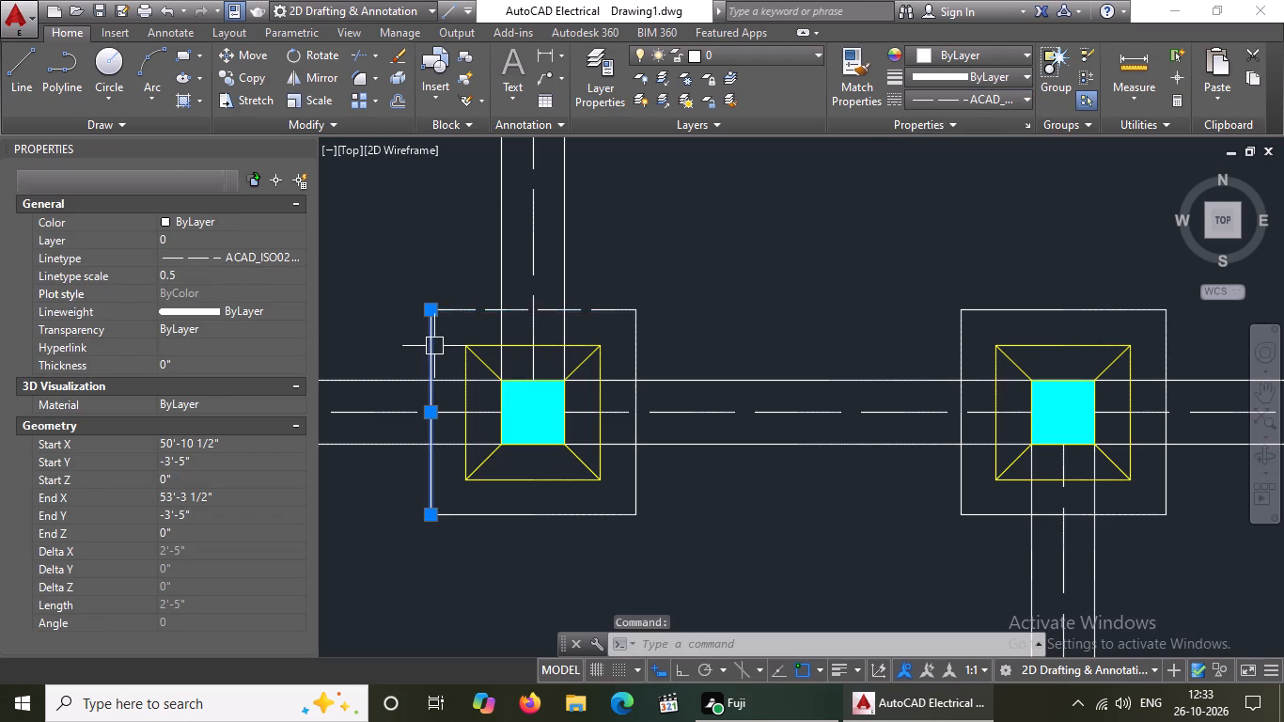
left_click(939, 92)
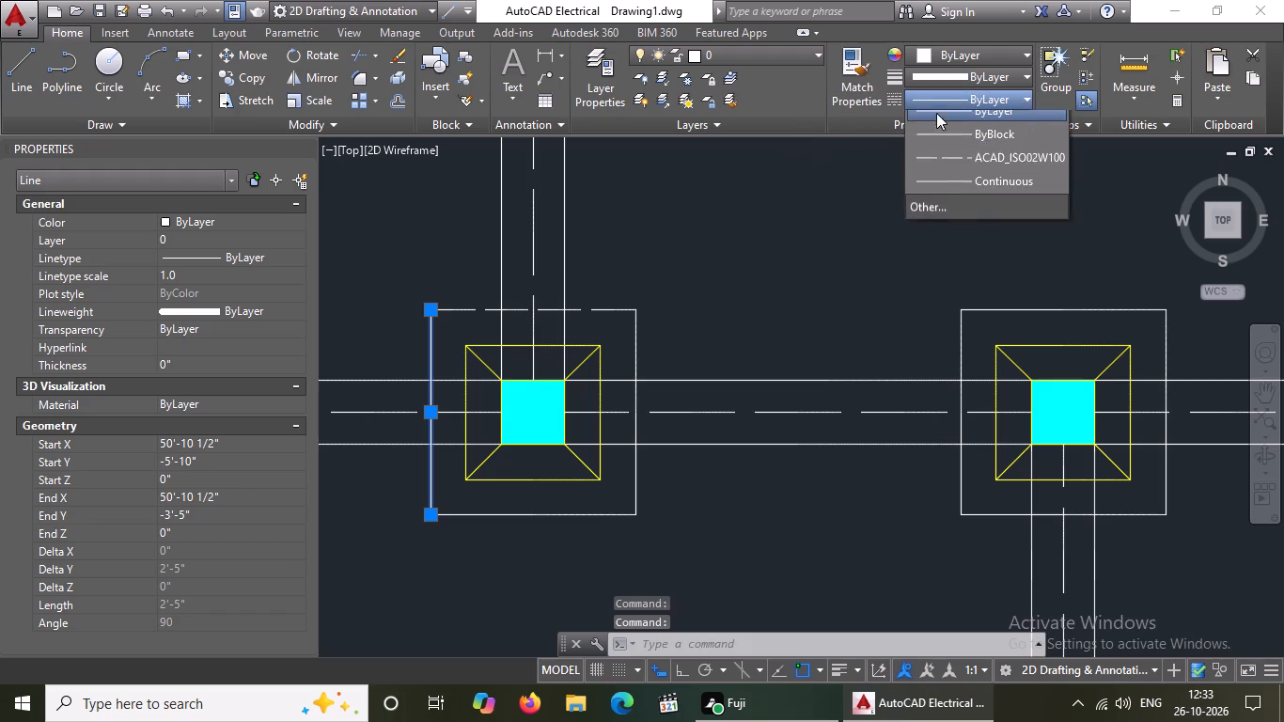
left_click(938, 169)
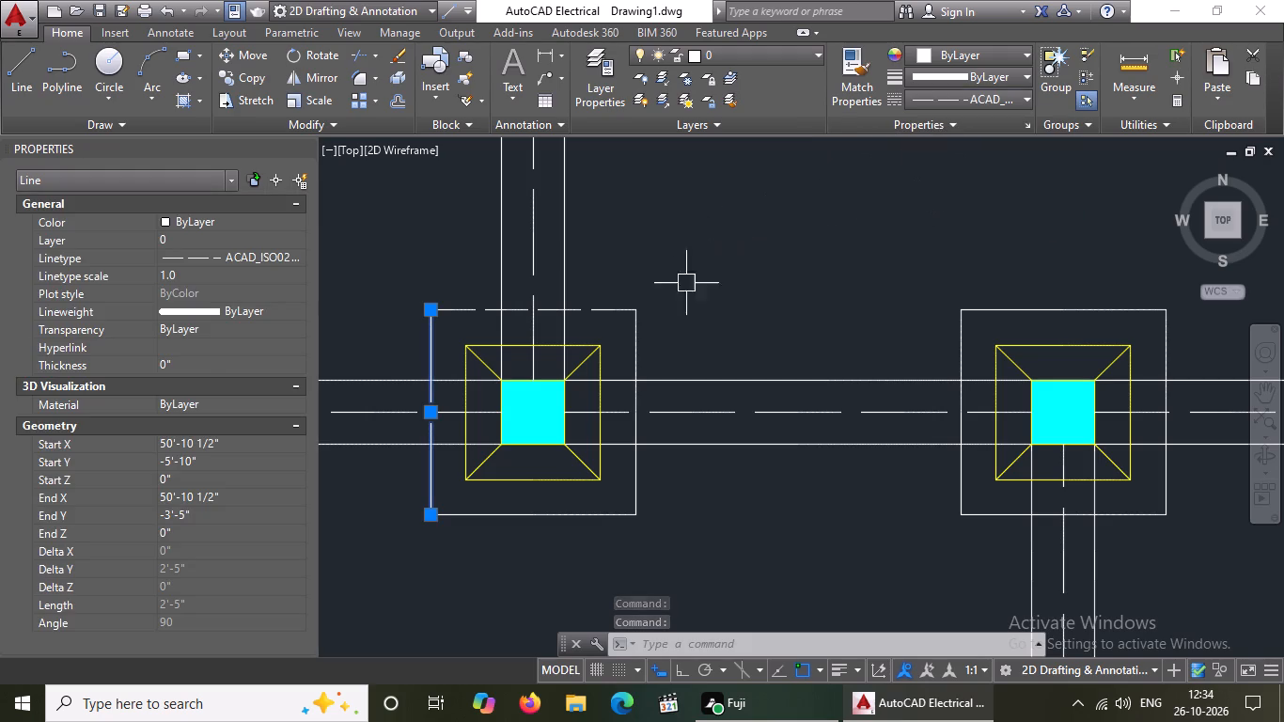
left_click(186, 274)
key("BackSpace")
key("BackSpace")
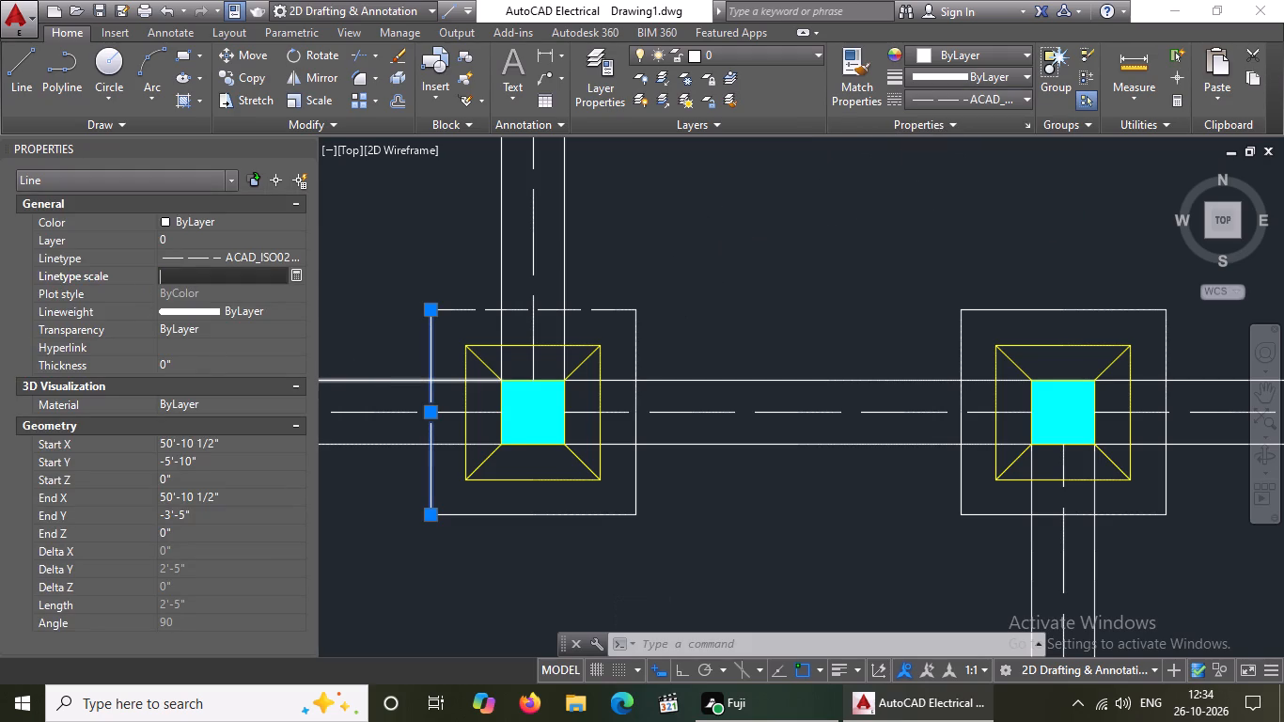
key("BackSpace")
key("BackSpace")
key("BackSpace")
type("0.5")
key("Return")
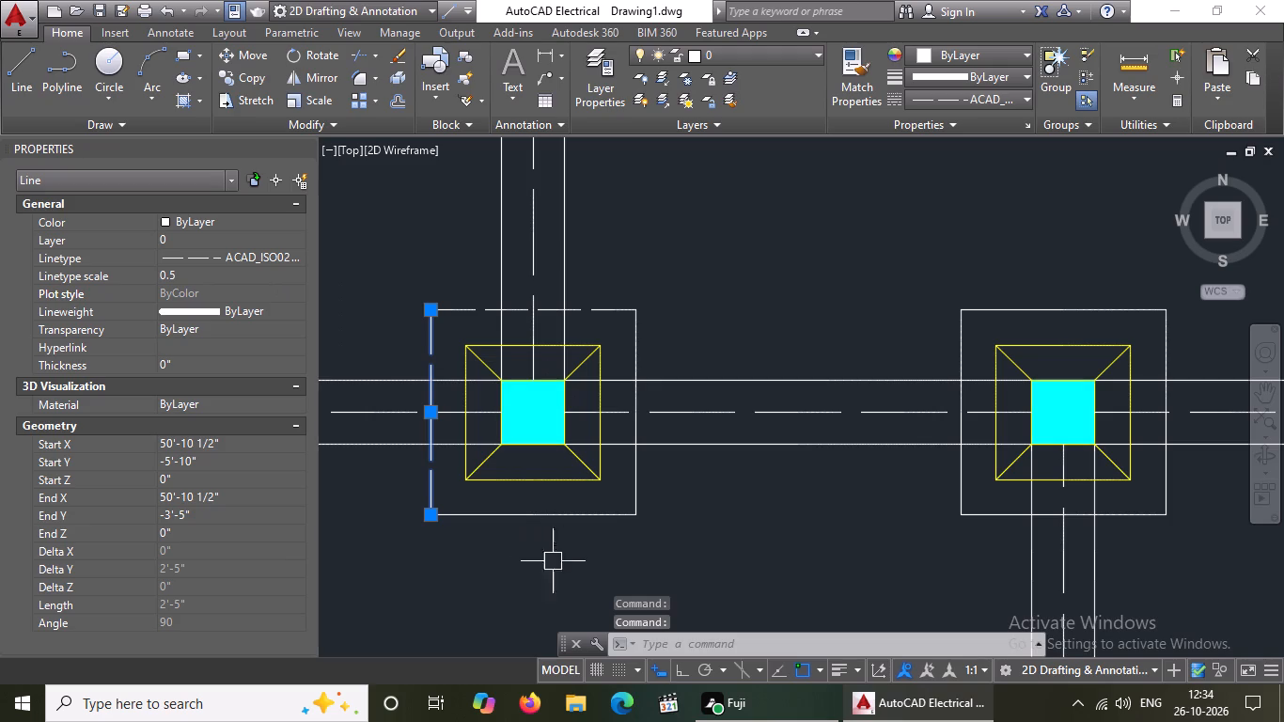
Give the bottom edge of the second row's second footing outer square the ACAD_ISO02W100 linetype with a linetype scale of 0.5.
left_click(523, 517)
left_click(945, 100)
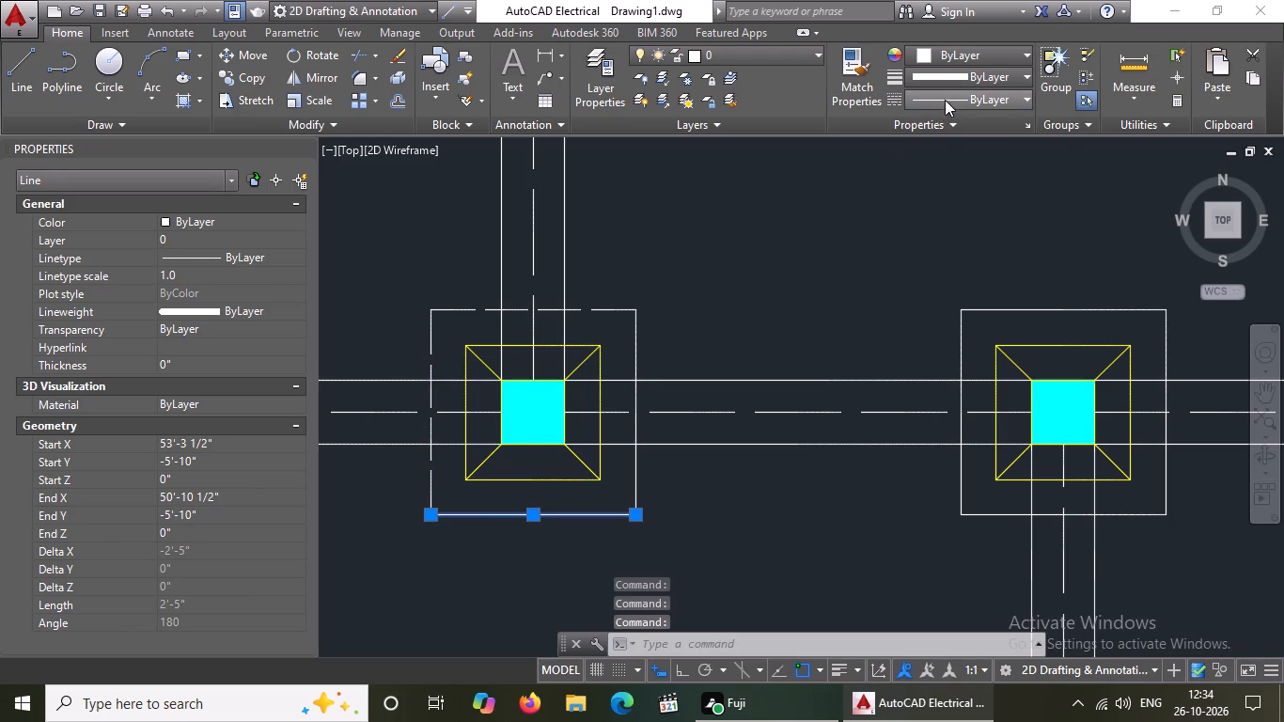
left_click_drag(941, 161, 936, 172)
left_click(209, 279)
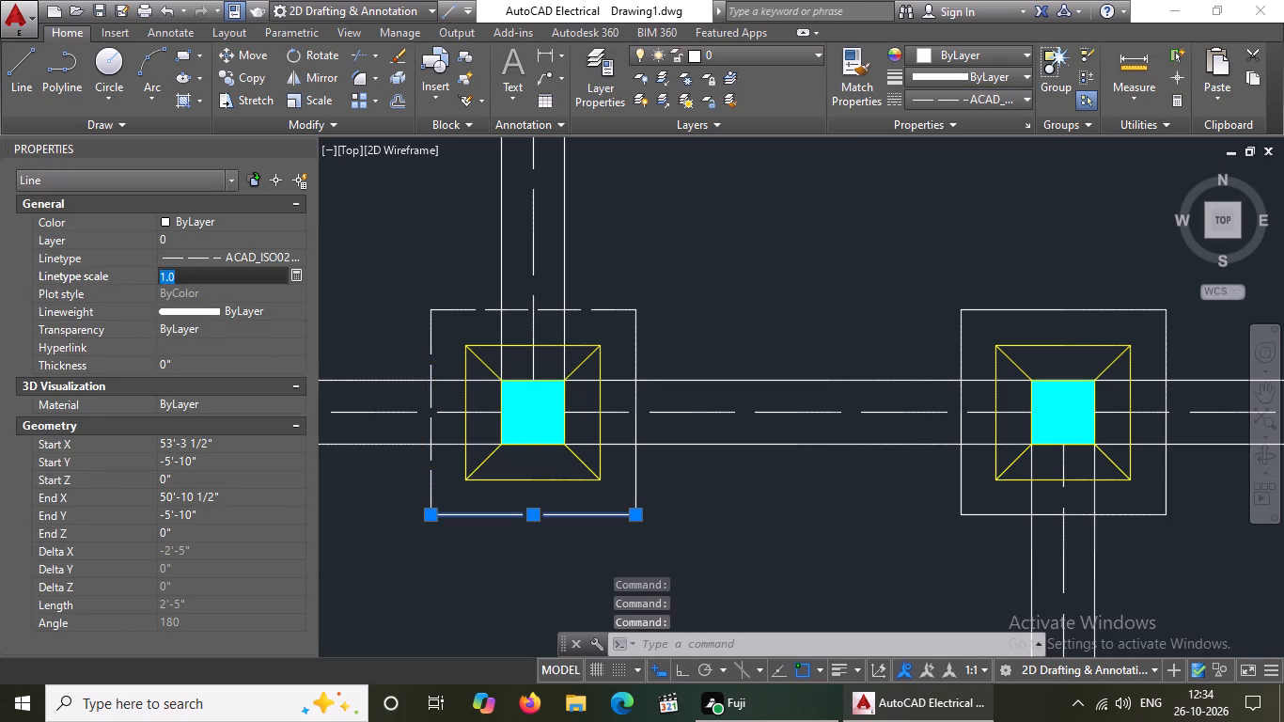
key("BackSpace")
key("BackSpace")
key("BackSpace")
type("0.5")
key("Return")
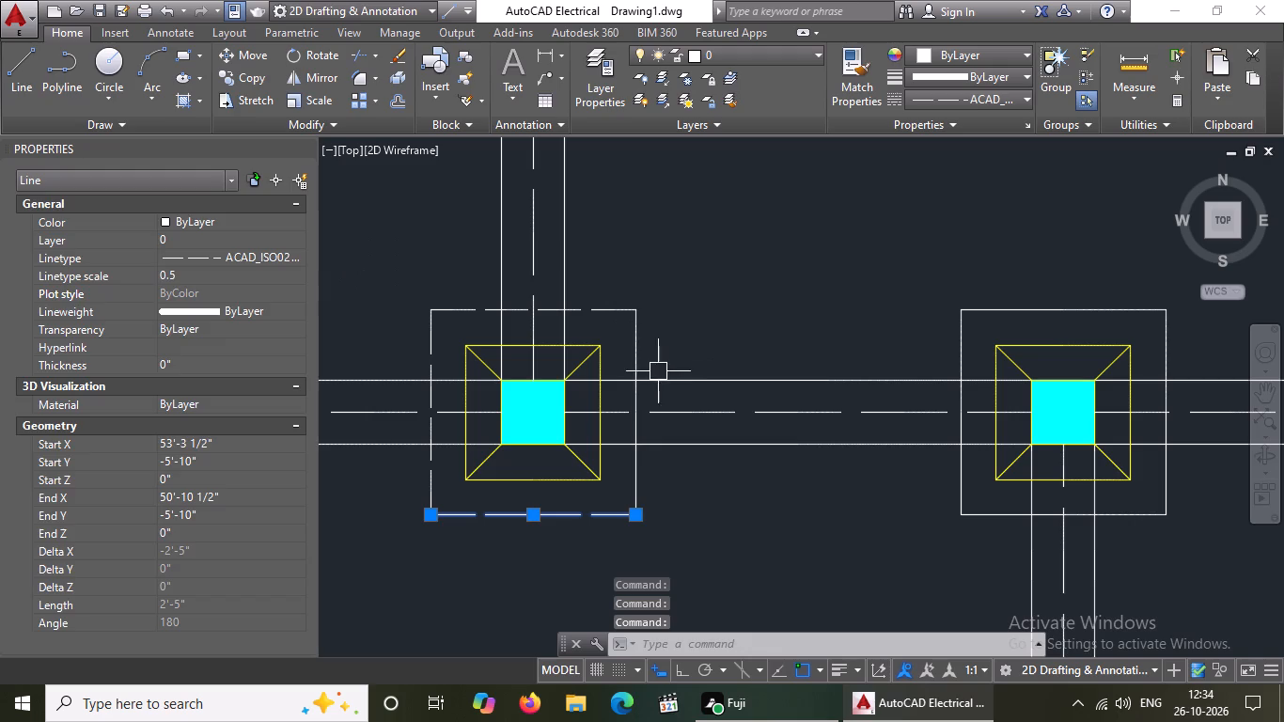
Give the right edge of the second row's second footing outer square the ACAD_ISO02W100 linetype with a linetype scale of 0.5.
left_click(641, 357)
left_click(952, 90)
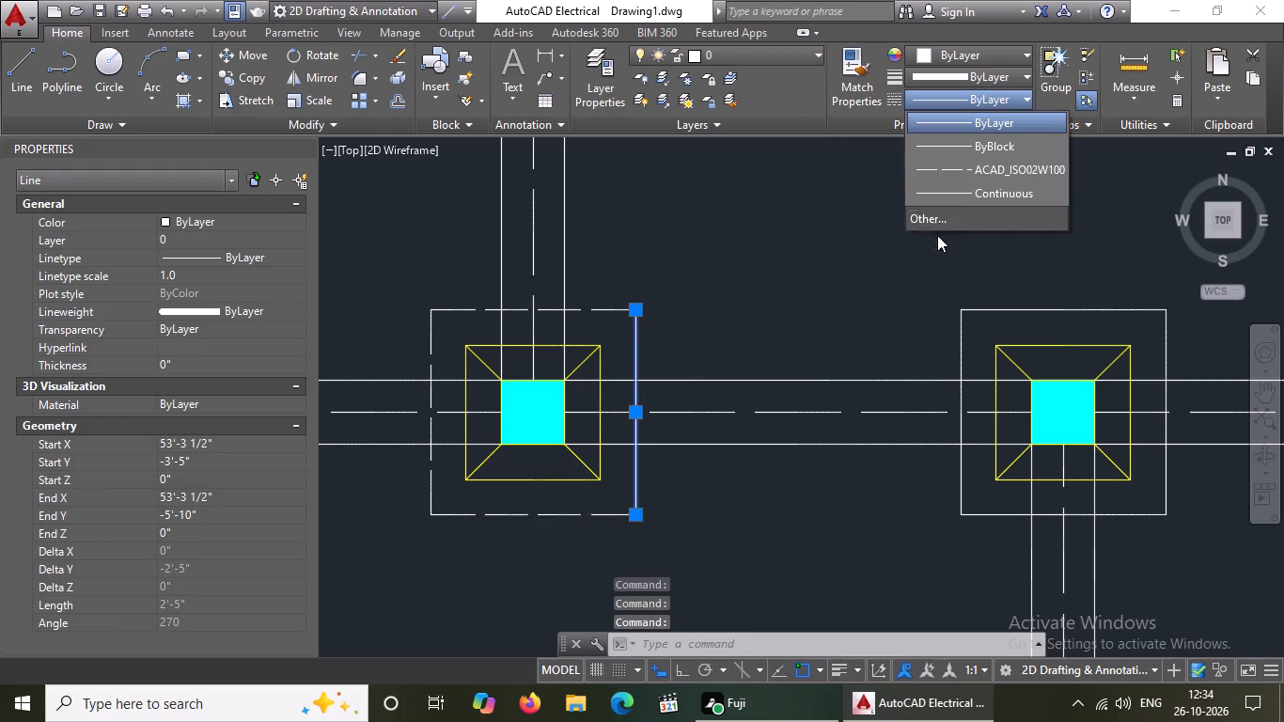
left_click(945, 165)
left_click(196, 278)
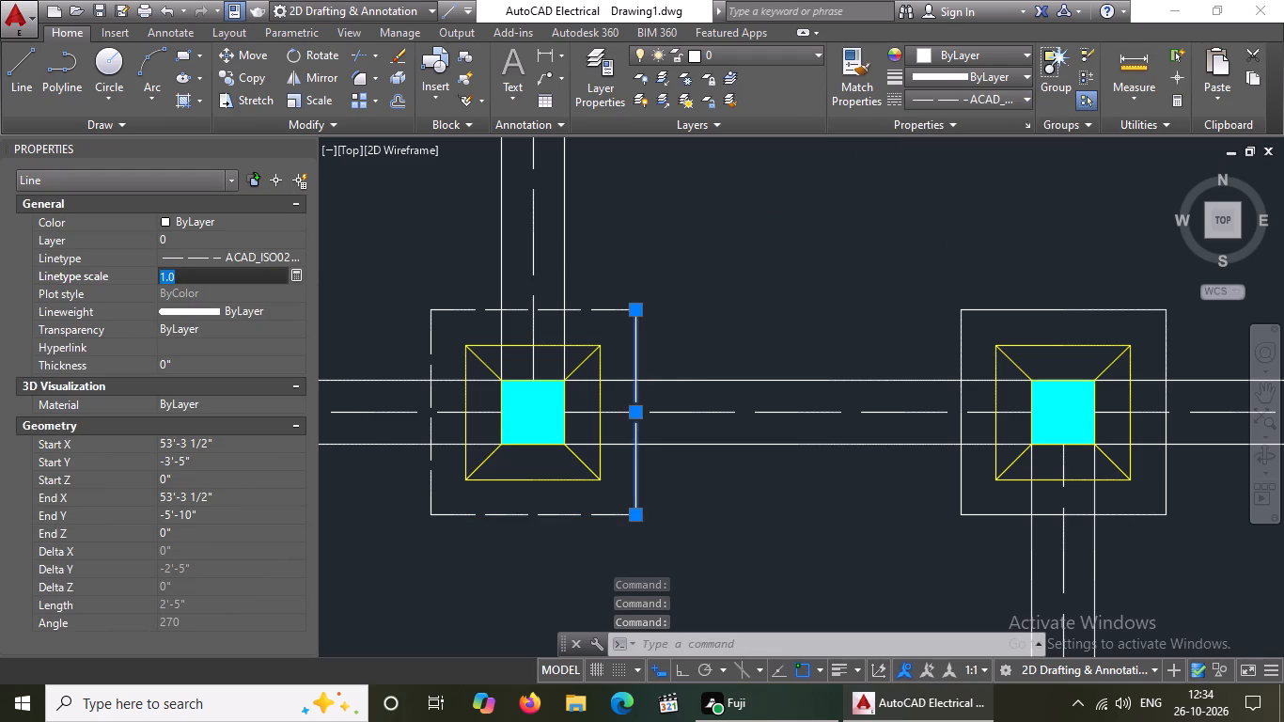
key("BackSpace")
key("BackSpace")
key("BackSpace")
type("0.5")
key("Return")
Give the top edge of the second row's third footing outer square the ACAD_ISO02W100 linetype with a linetype scale of 0.5.
scroll(370, 291, "down", 4)
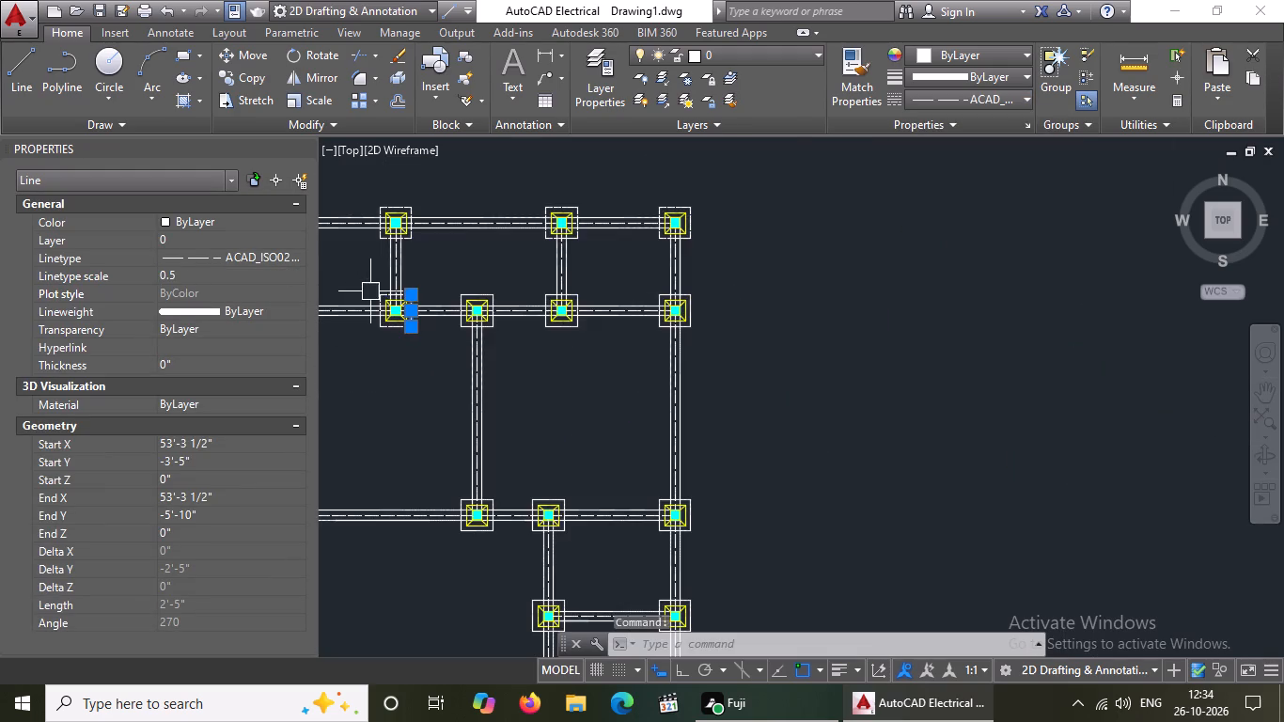
scroll(424, 283, "up", 2)
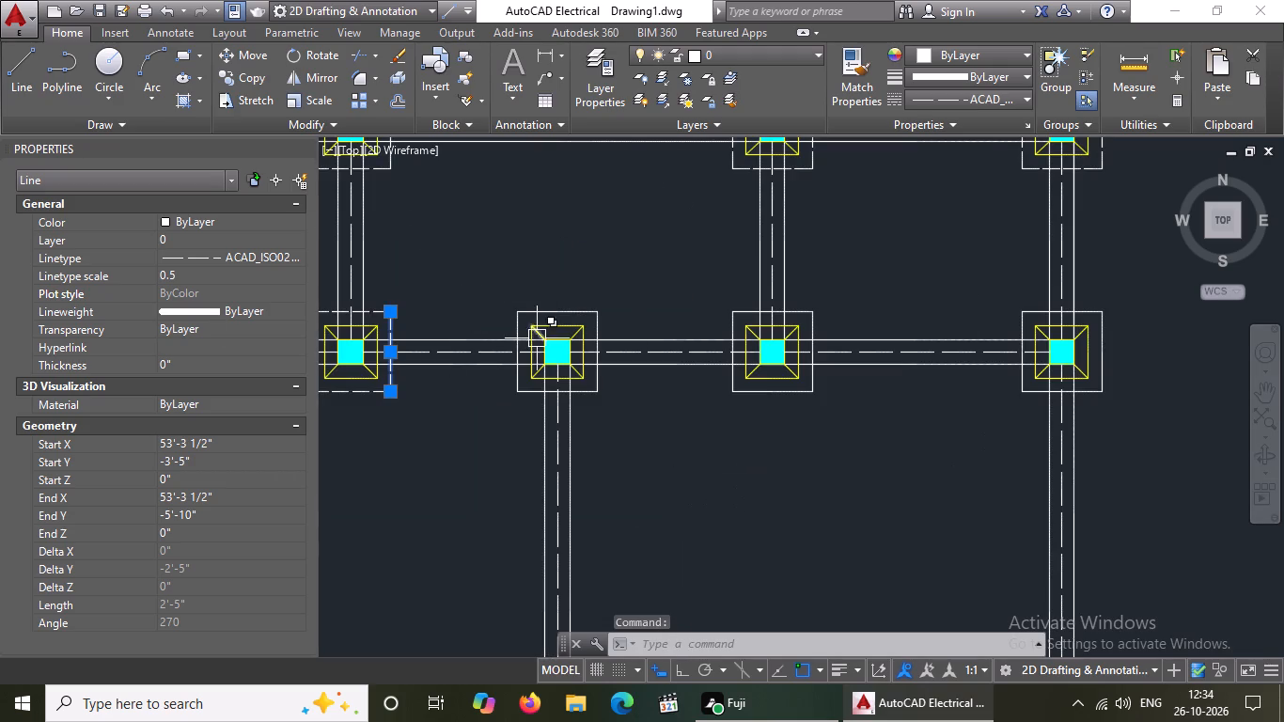
scroll(537, 338, "up", 2)
left_click(558, 275)
left_click(944, 100)
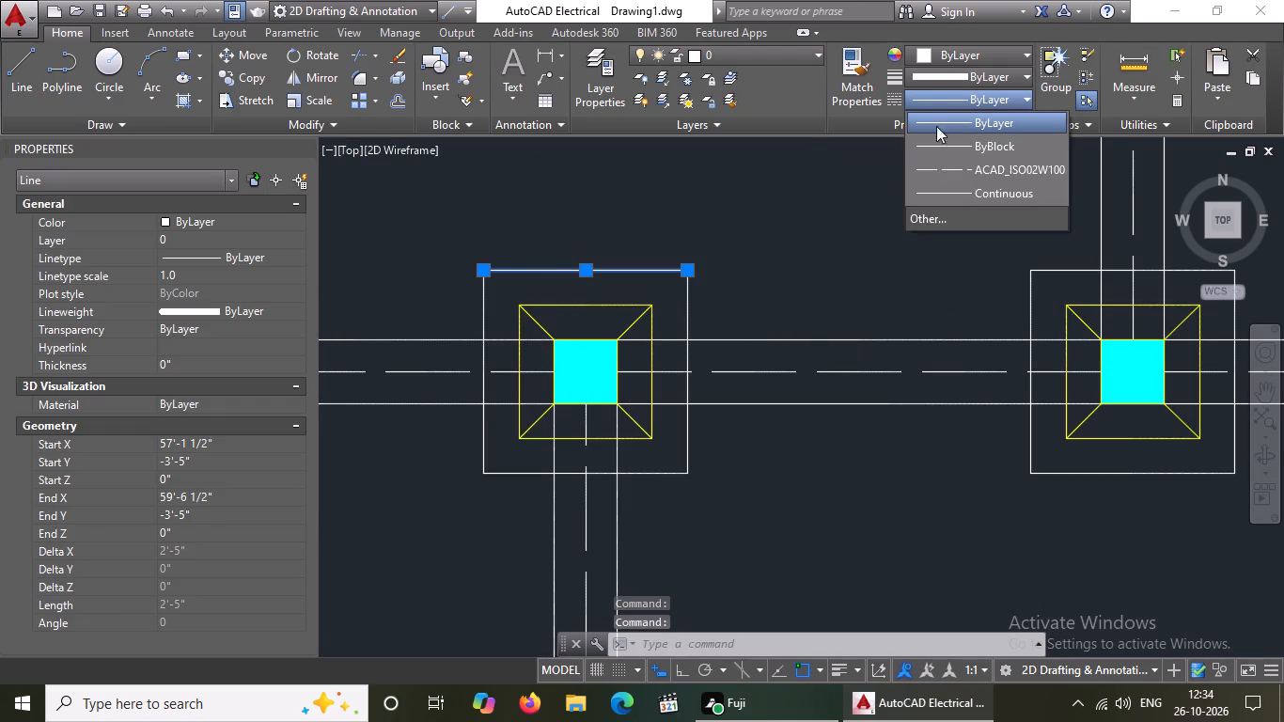
left_click(937, 160)
left_click(185, 270)
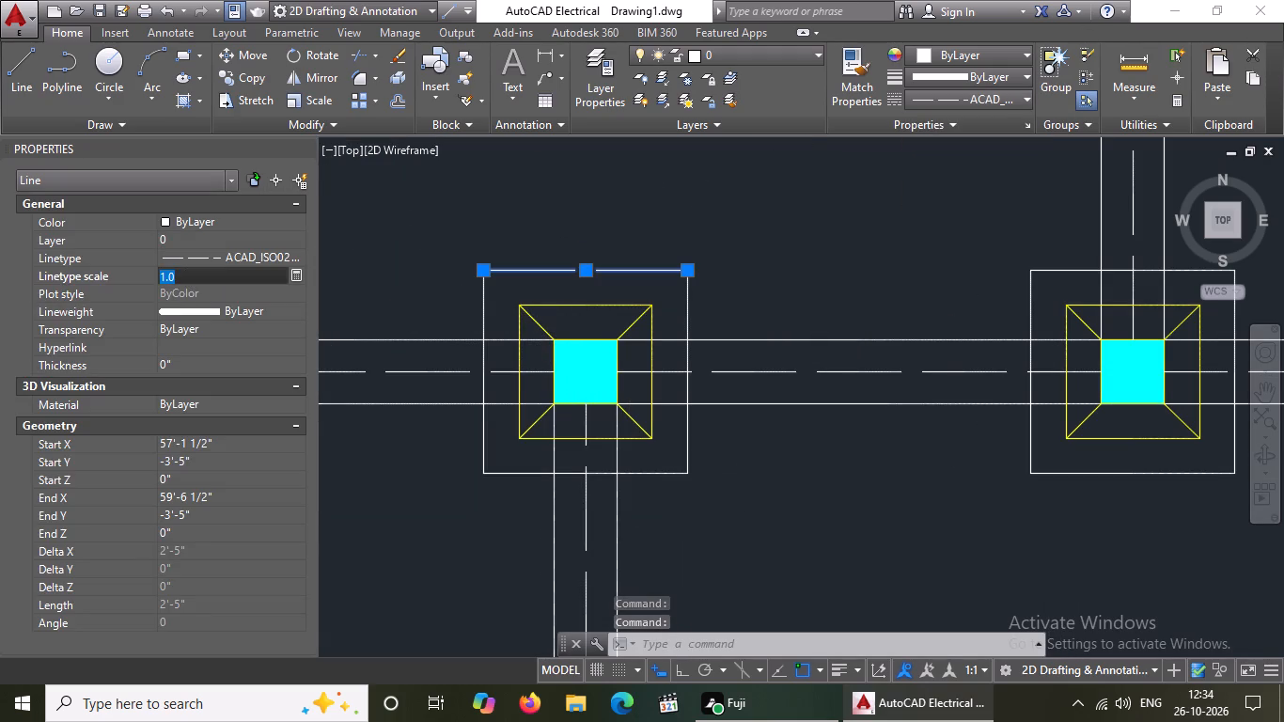
key("BackSpace")
key("BackSpace")
key("BackSpace")
type("0.5")
key("Return")
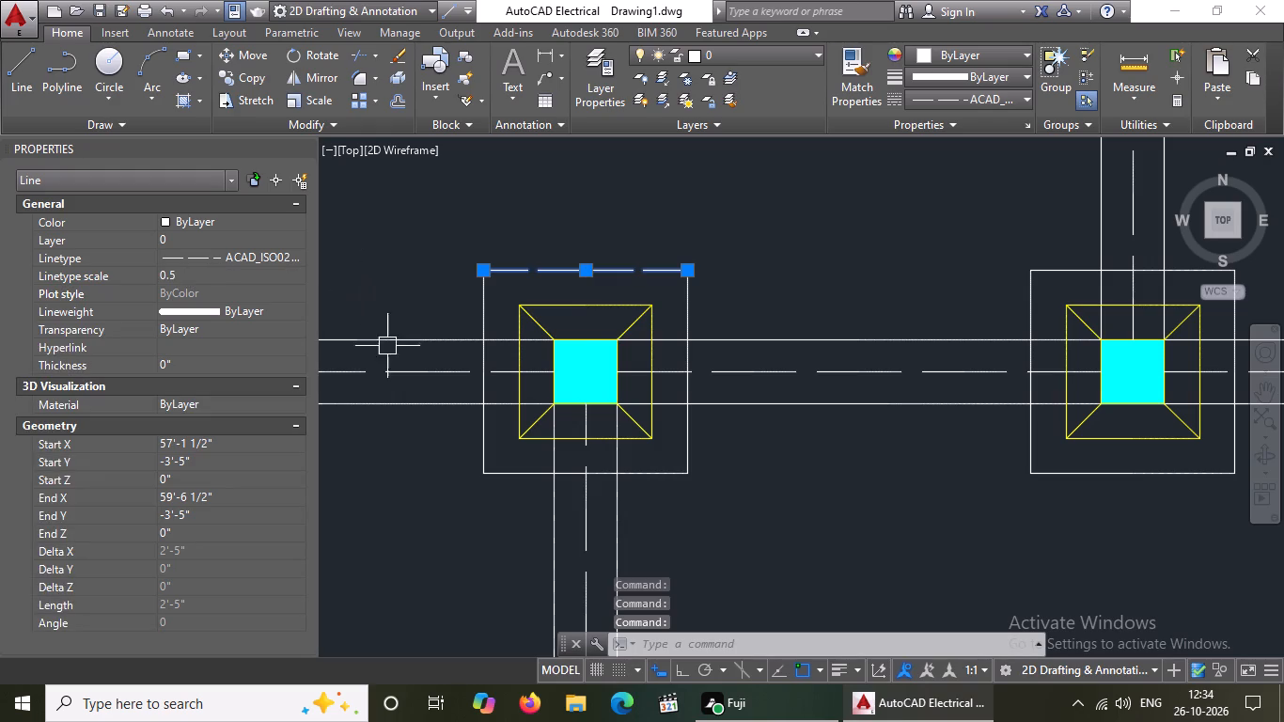
Give the left edge of the second row's third footing outer square the ACAD_ISO02W100 linetype with a linetype scale of 0.5.
left_click(481, 315)
left_click(980, 98)
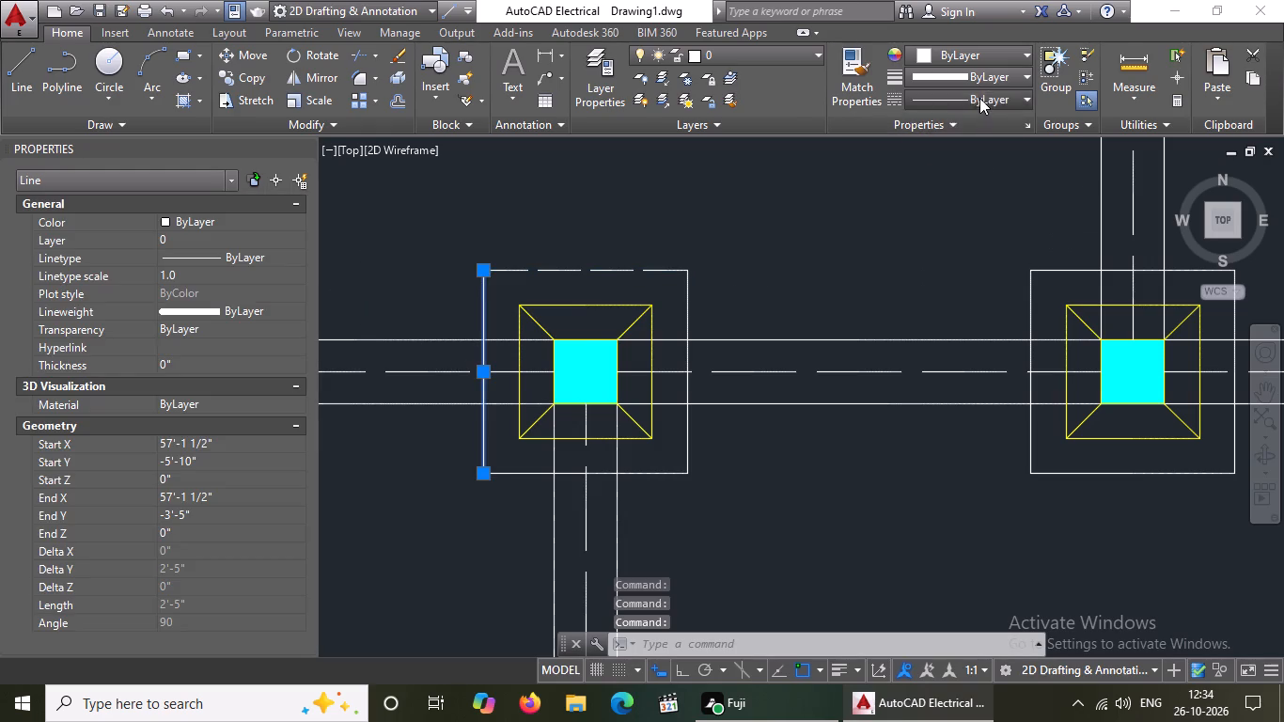
left_click(950, 165)
left_click(233, 277)
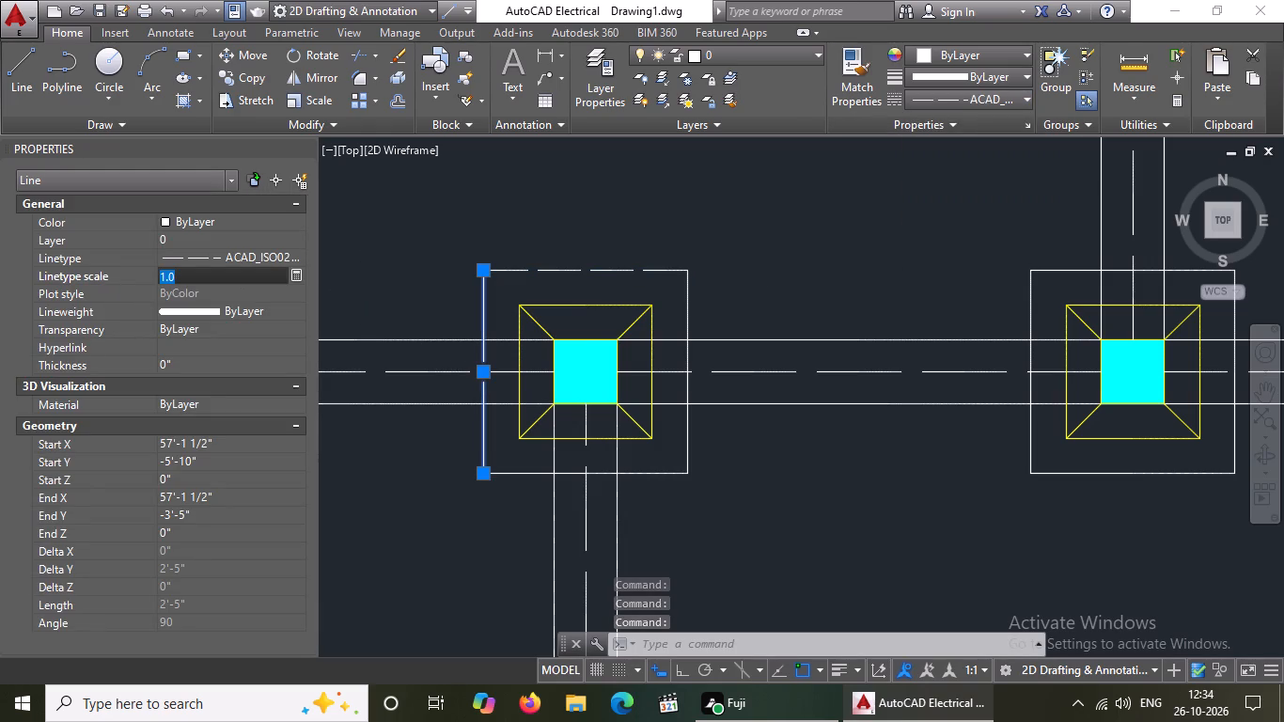
key("BackSpace")
key("BackSpace")
type("0.5")
key("Return")
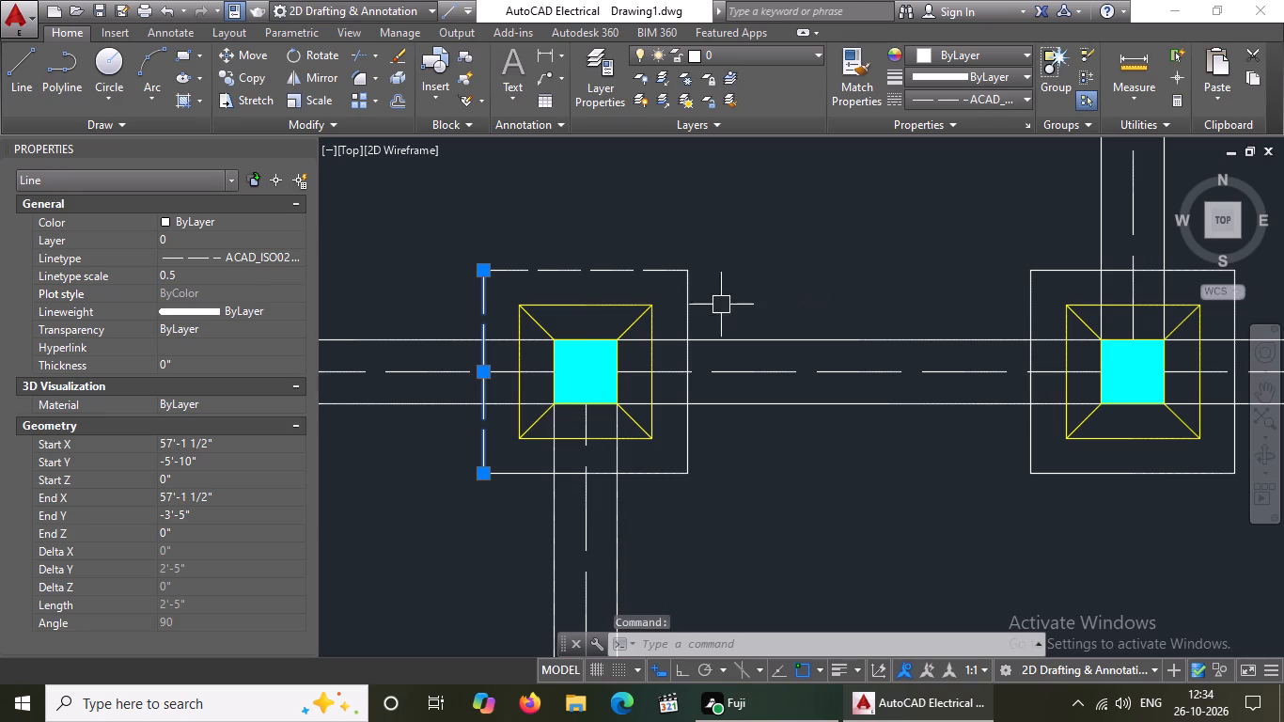
Give the right edge of the second row's third footing outer square the ACAD_ISO02W100 linetype with a linetype scale of 0.5.
left_click(687, 301)
left_click(963, 100)
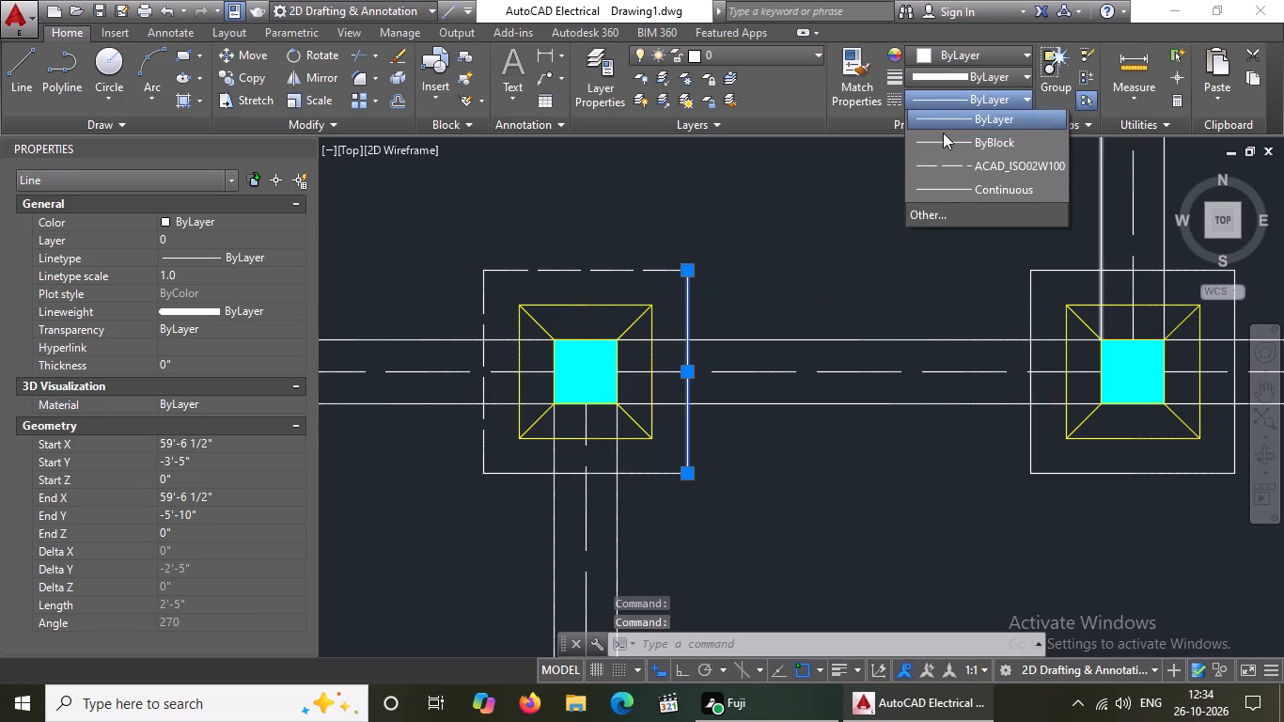
left_click(942, 174)
left_click(189, 274)
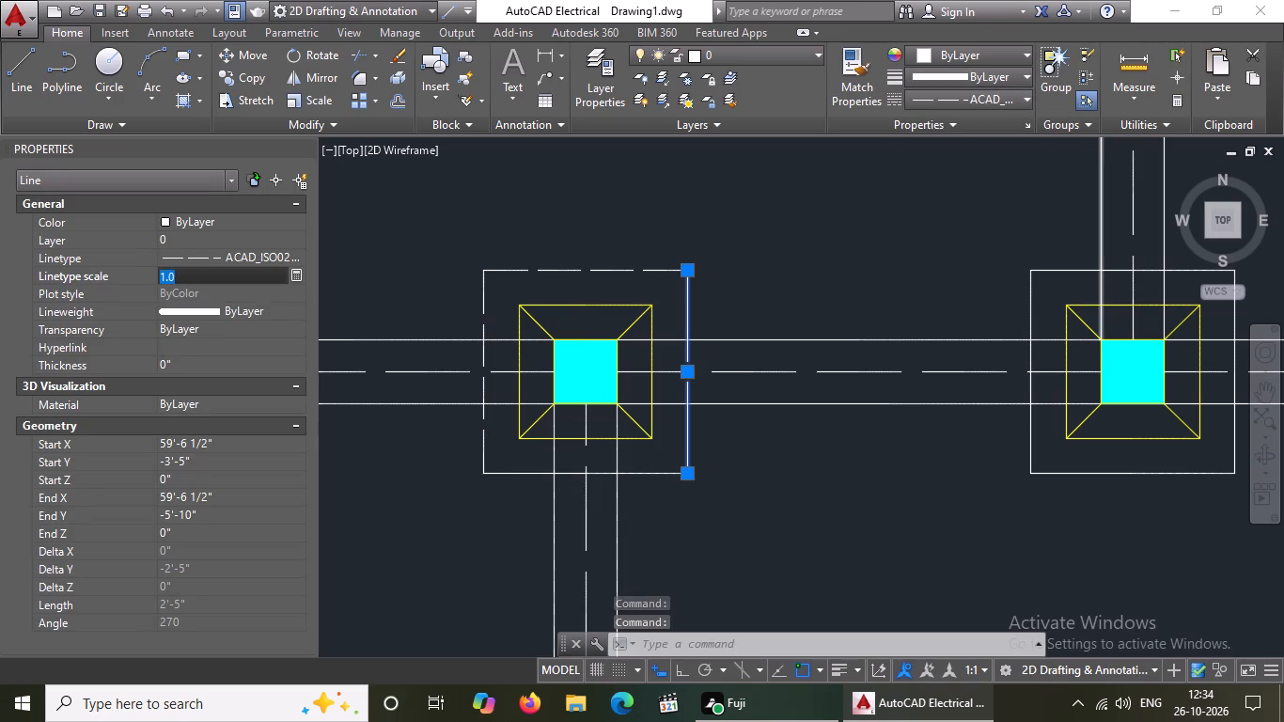
key("BackSpace")
key("BackSpace")
key("BackSpace")
type("0.5")
key("Return")
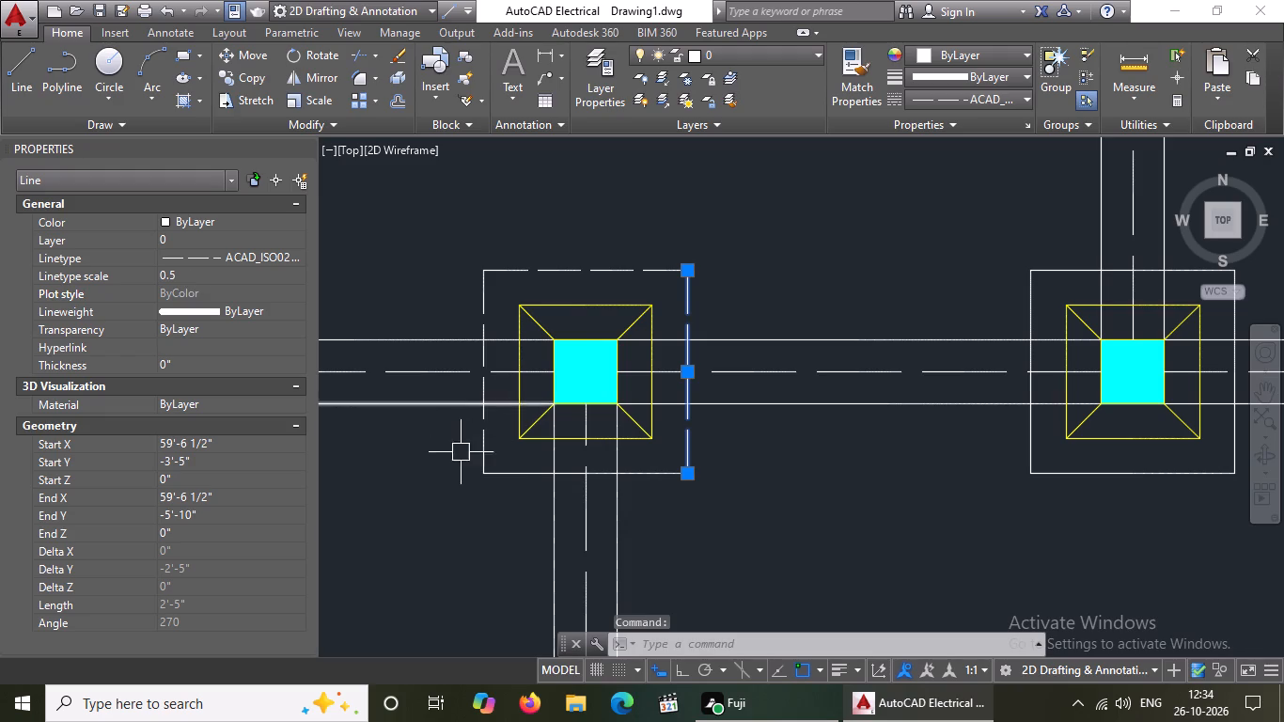
Give the bottom edge of the second row's third footing outer square the ACAD_ISO02W100 linetype with a linetype scale of 0.5.
left_click(508, 473)
left_click(970, 97)
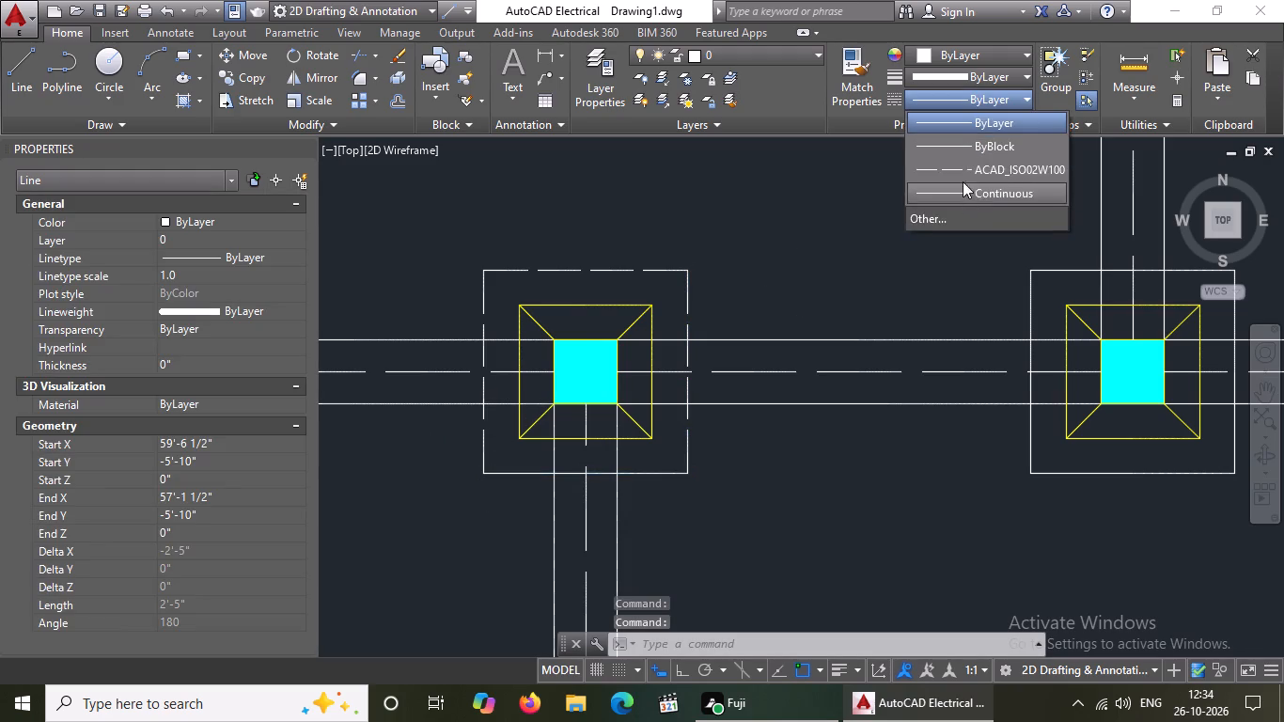
left_click(963, 165)
left_click(181, 274)
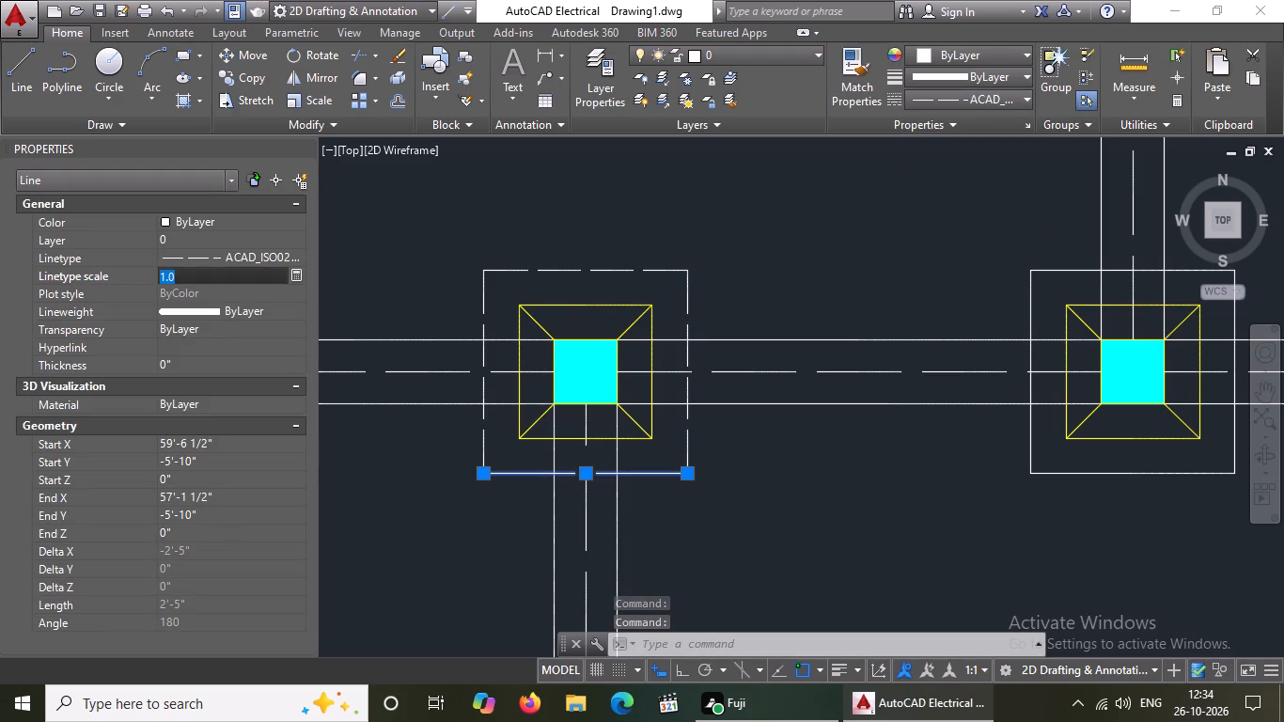
key("BackSpace")
key("BackSpace")
key("BackSpace")
type("0.5")
key("Return")
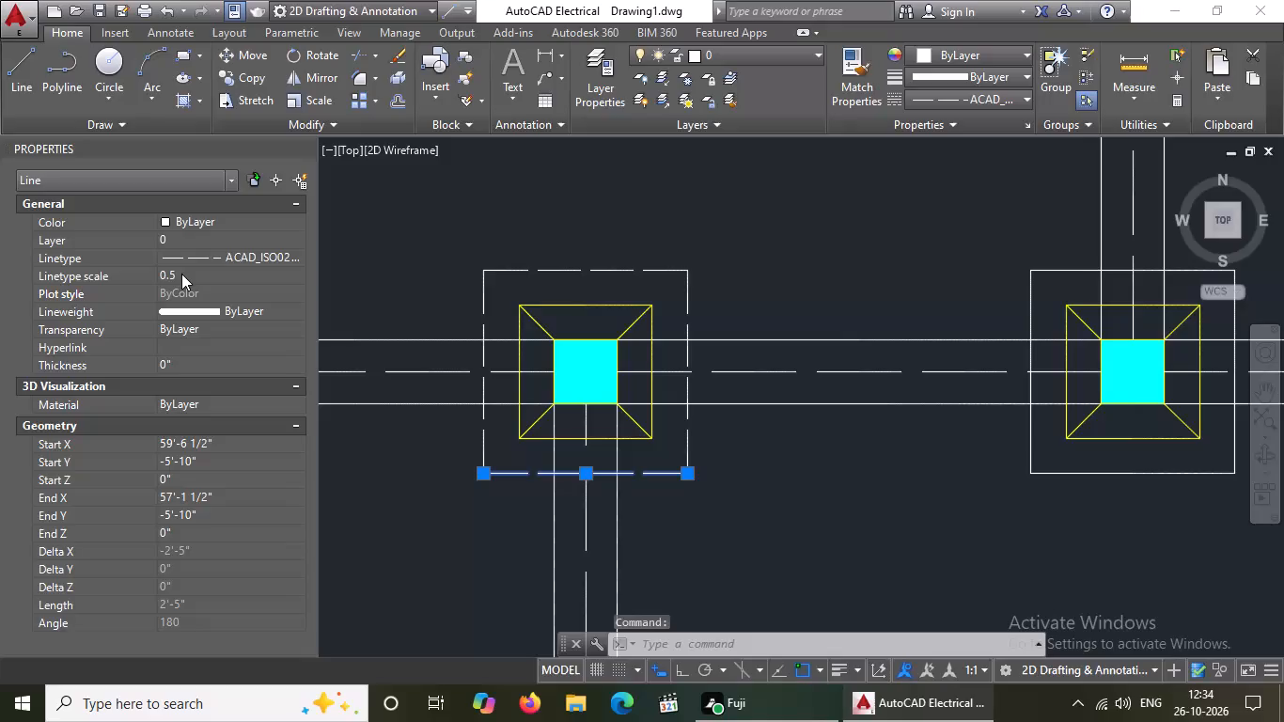
Give the top edge of the second row's fourth footing outer square the ACAD_ISO02W100 linetype with a linetype scale of 0.5.
scroll(319, 254, "down", 2)
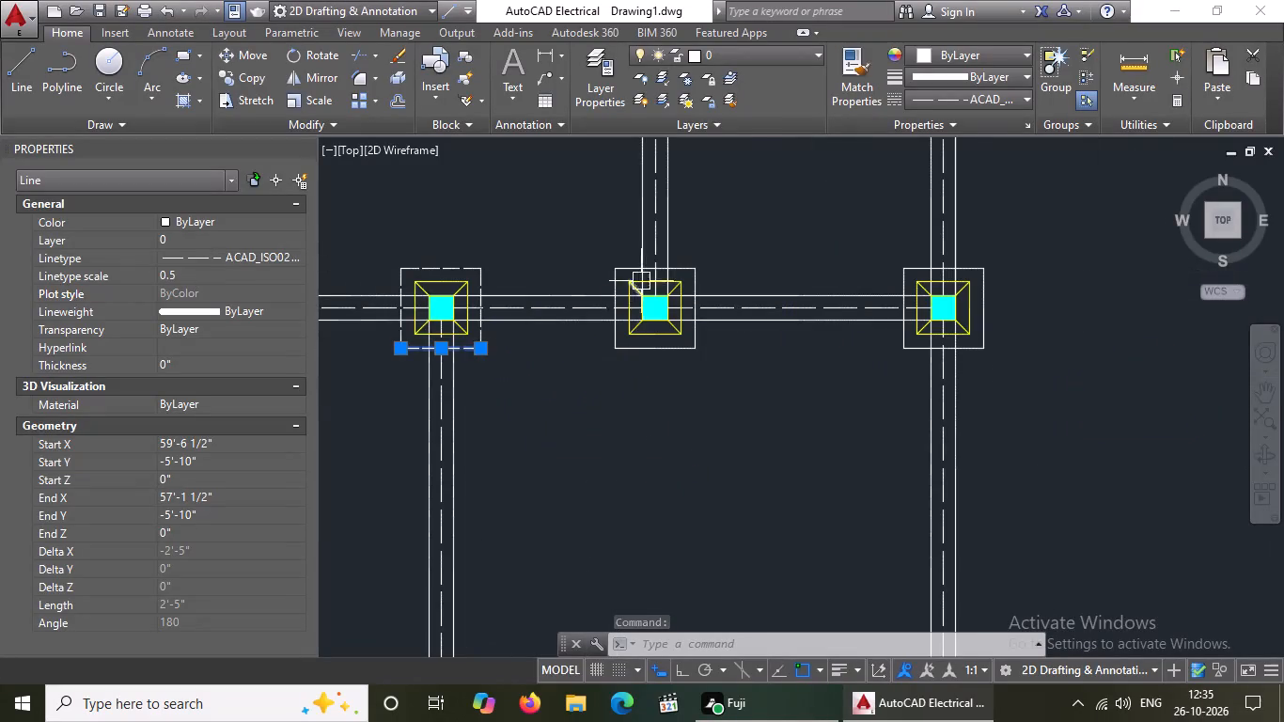
scroll(619, 265, "up", 4)
left_click(620, 285)
left_click(924, 100)
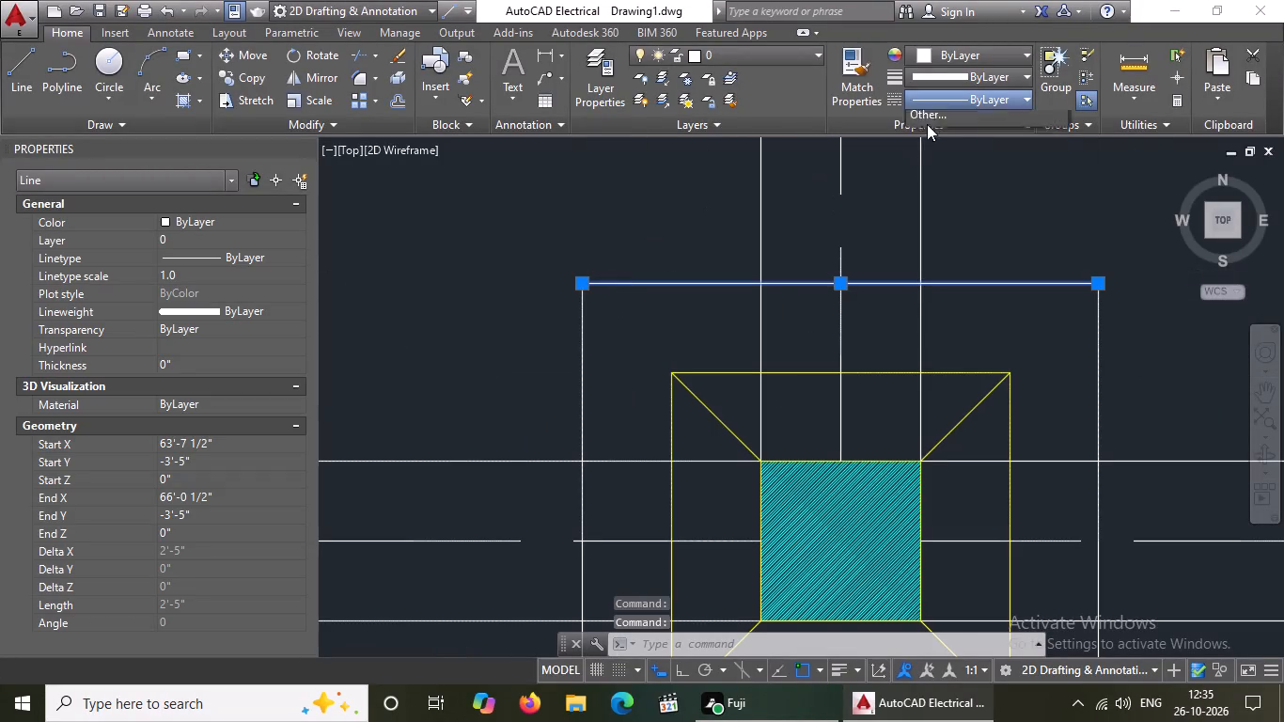
left_click(921, 172)
scroll(421, 368, "down", 5)
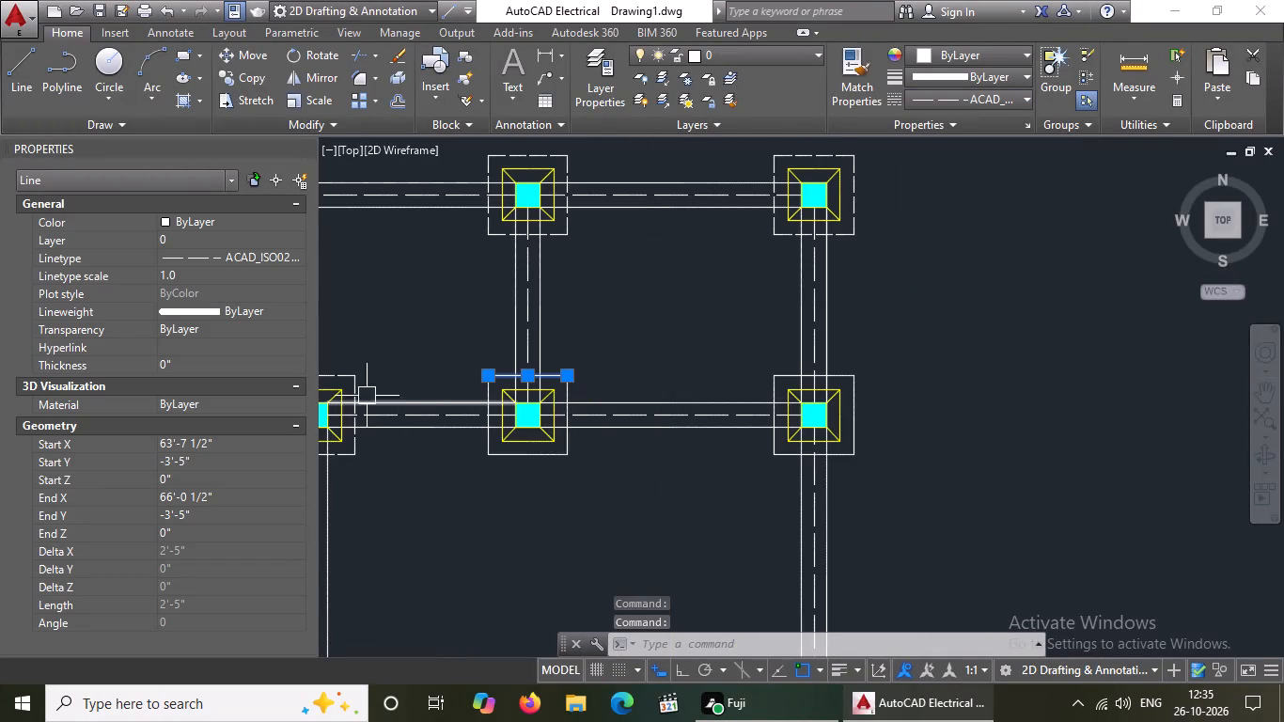
scroll(122, 277, "up", 2)
left_click(196, 266)
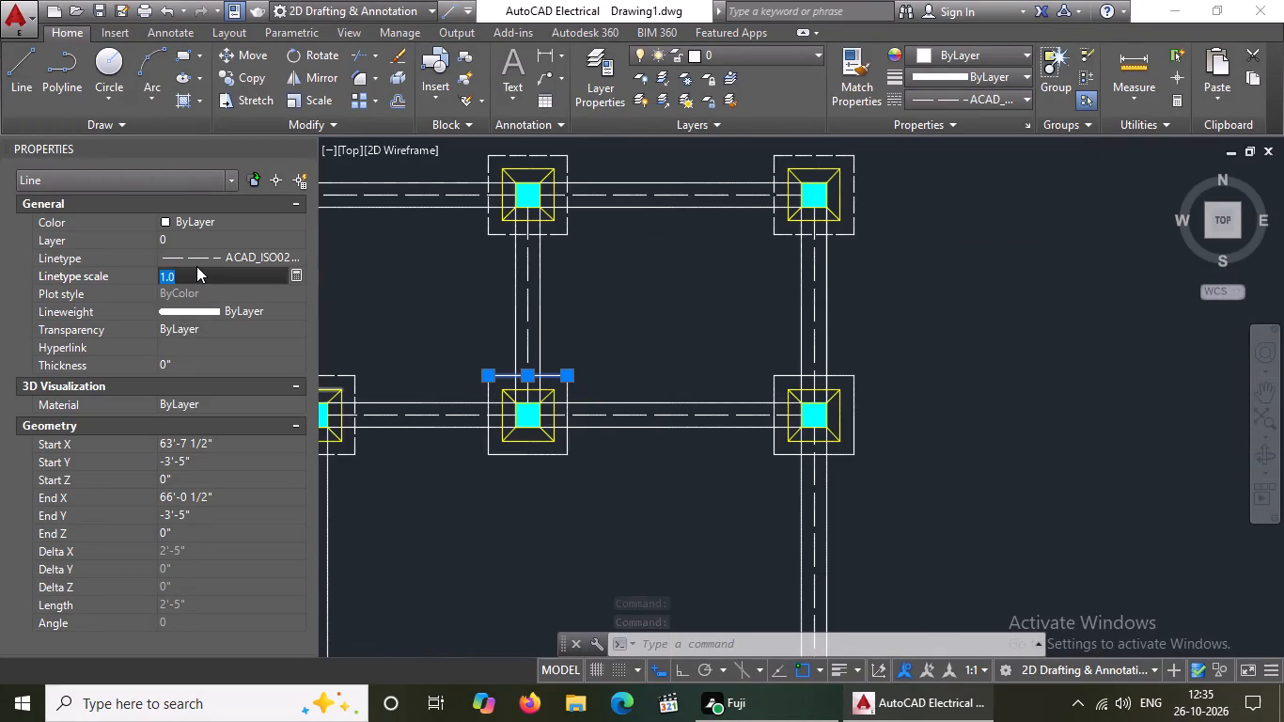
key("BackSpace")
key("BackSpace")
type("0.5")
key("Return")
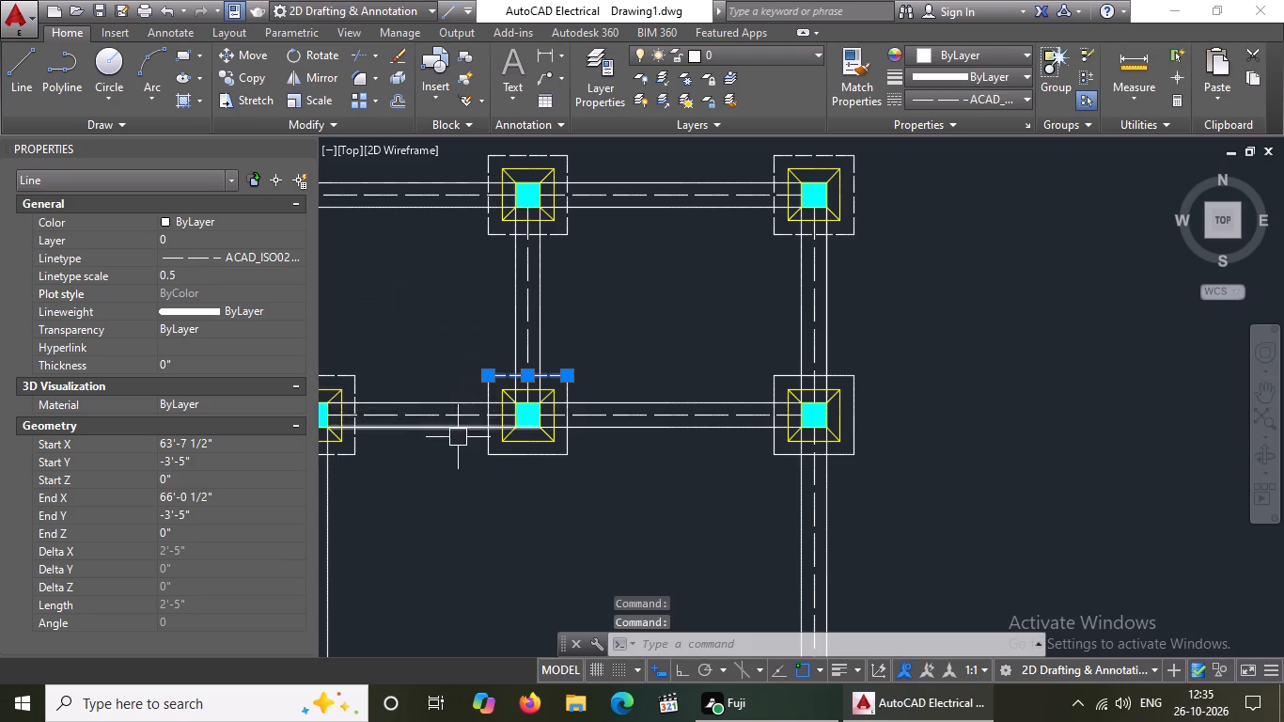
Give the left edge of the second row's fourth footing outer square the ACAD_ISO02W100 linetype with a linetype scale of 0.5.
scroll(461, 443, "up", 2)
left_click(526, 299)
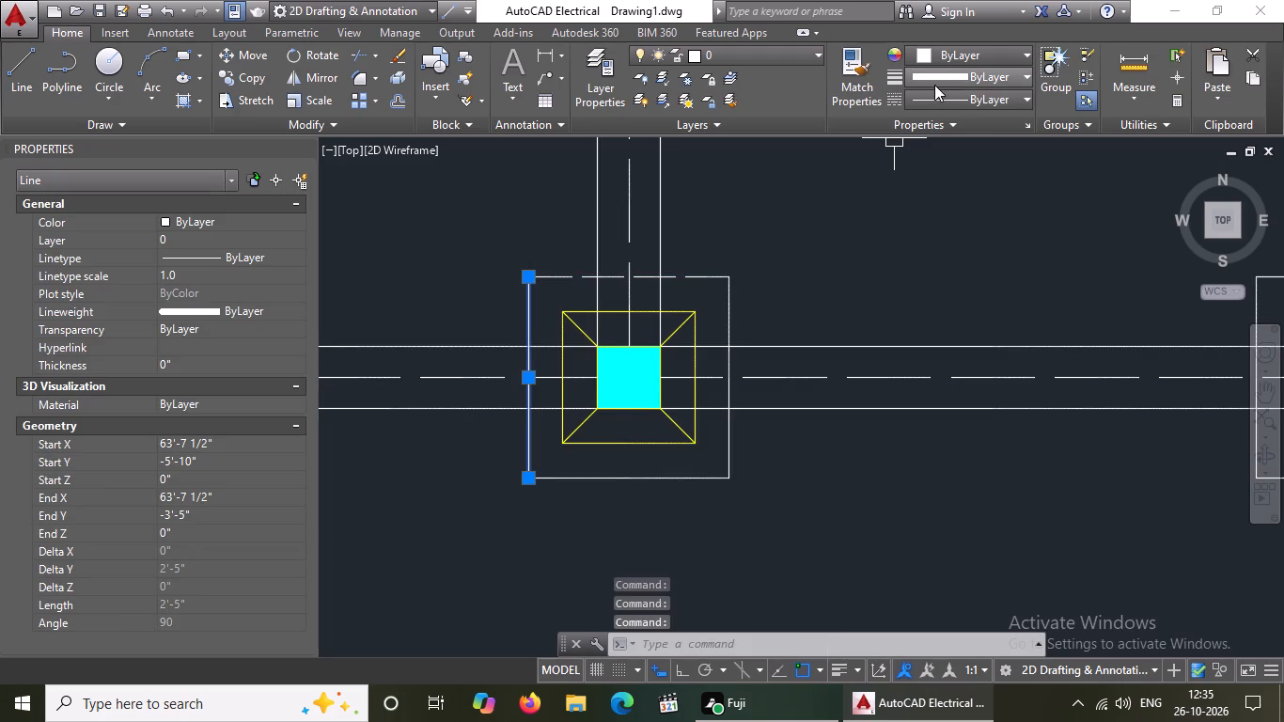
left_click(933, 93)
left_click_drag(960, 169, 947, 175)
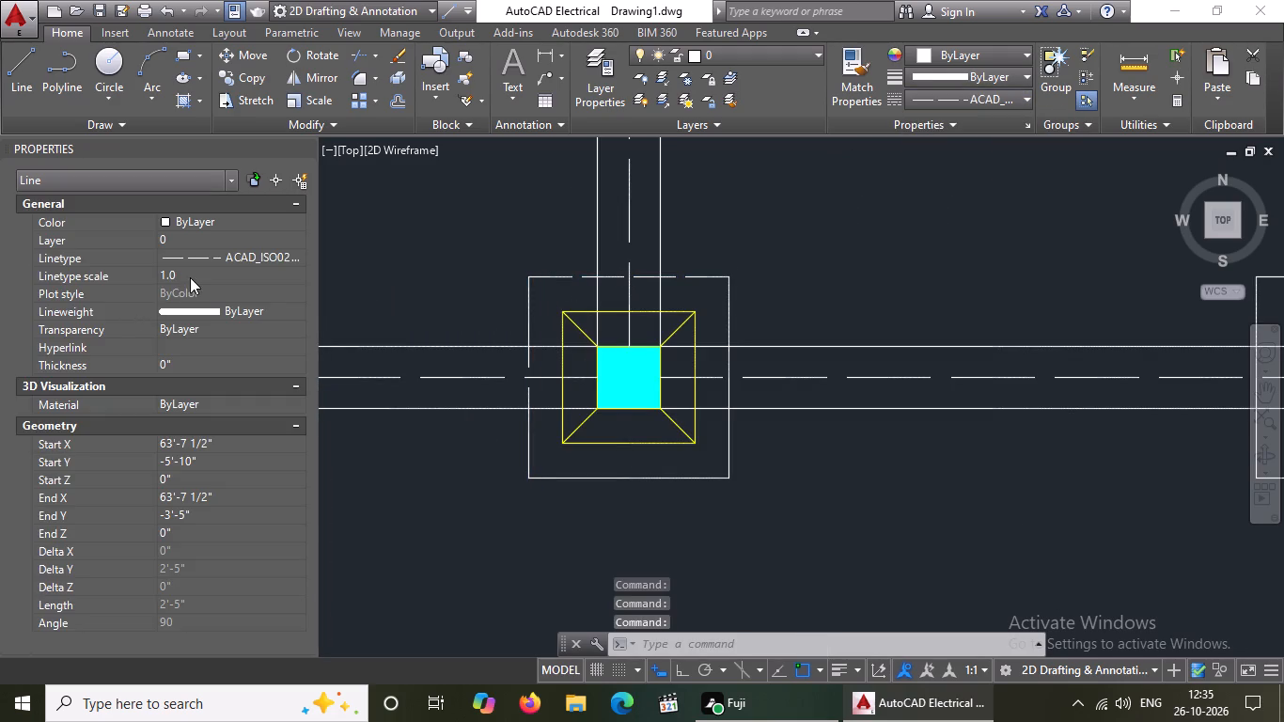
left_click(190, 277)
key("BackSpace")
key("BackSpace")
key("BackSpace")
type("0.5")
key("Return")
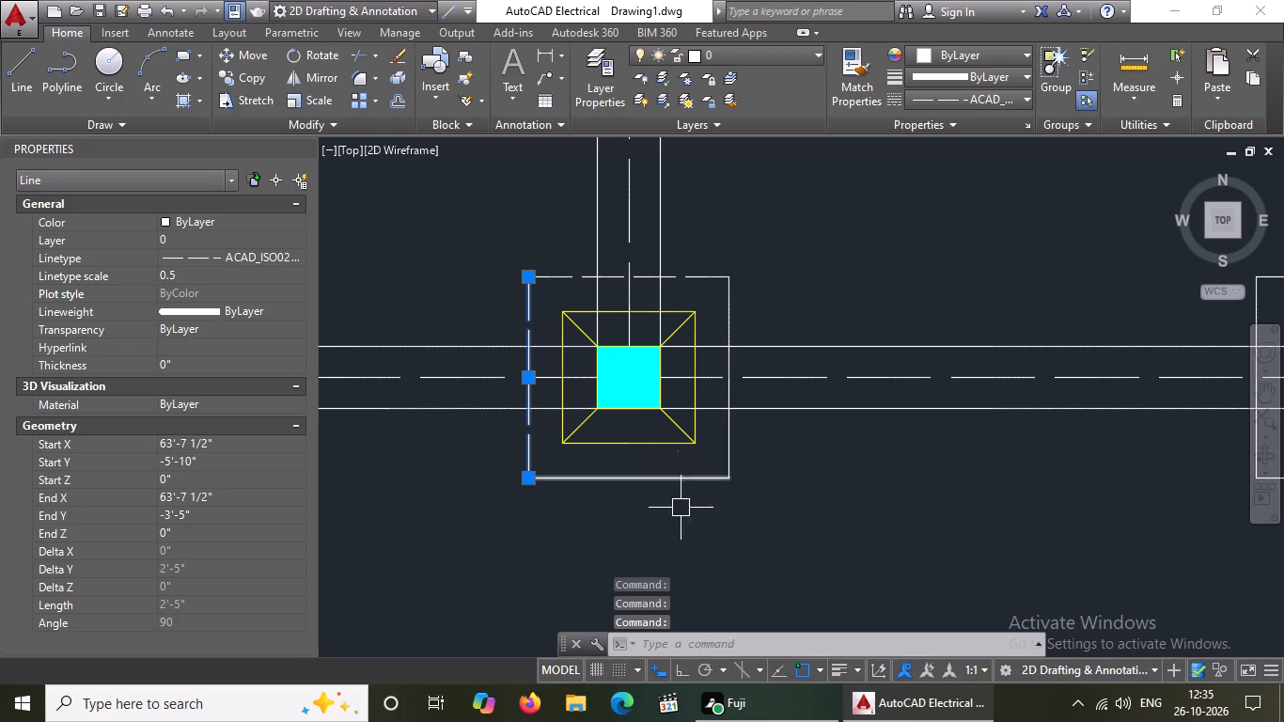
Give the bottom edge of the second row's fourth footing outer square the ACAD_ISO02W100 linetype with a linetype scale of 0.5.
left_click(652, 484)
left_click(963, 96)
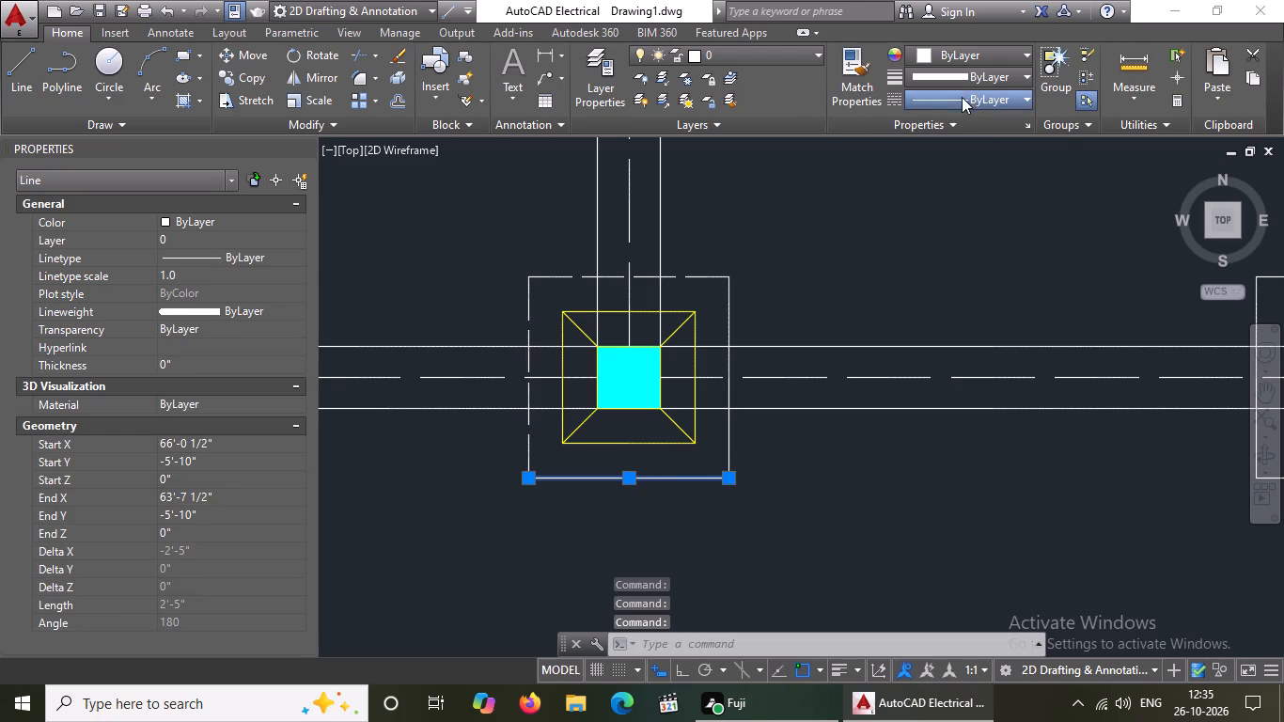
left_click(941, 167)
left_click(189, 269)
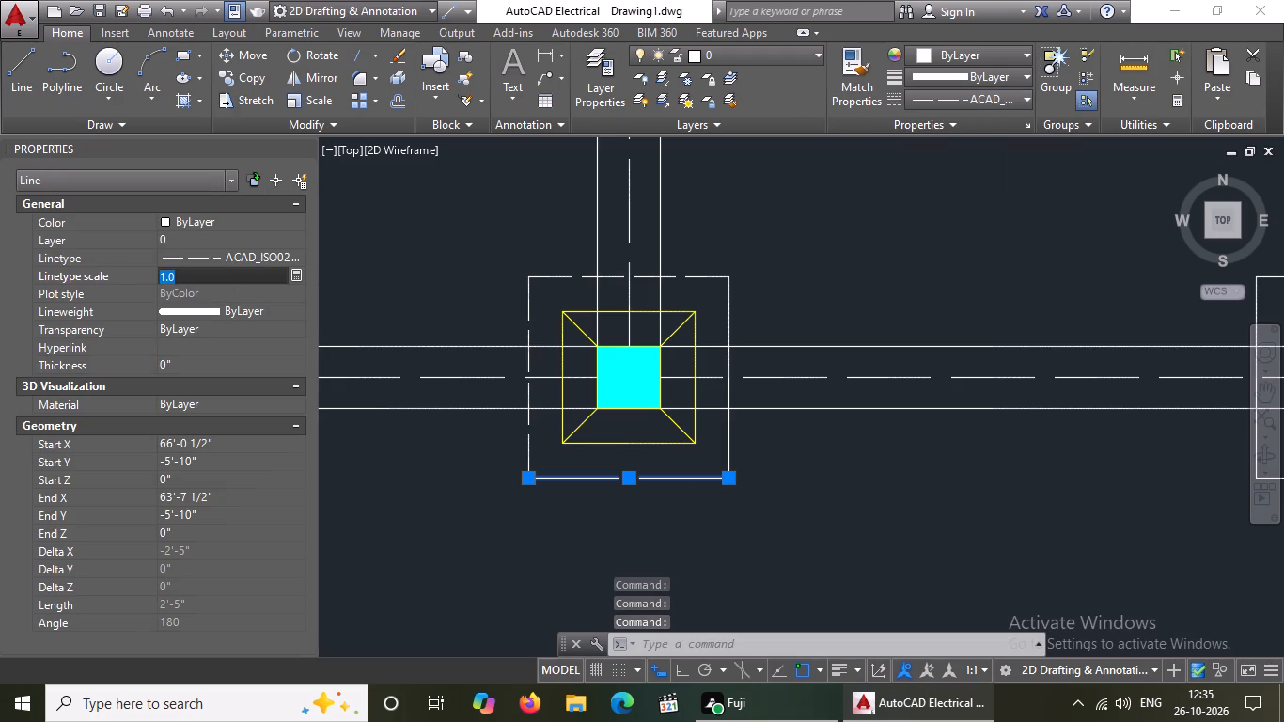
key("BackSpace")
key("BackSpace")
type("0.5")
key("Return")
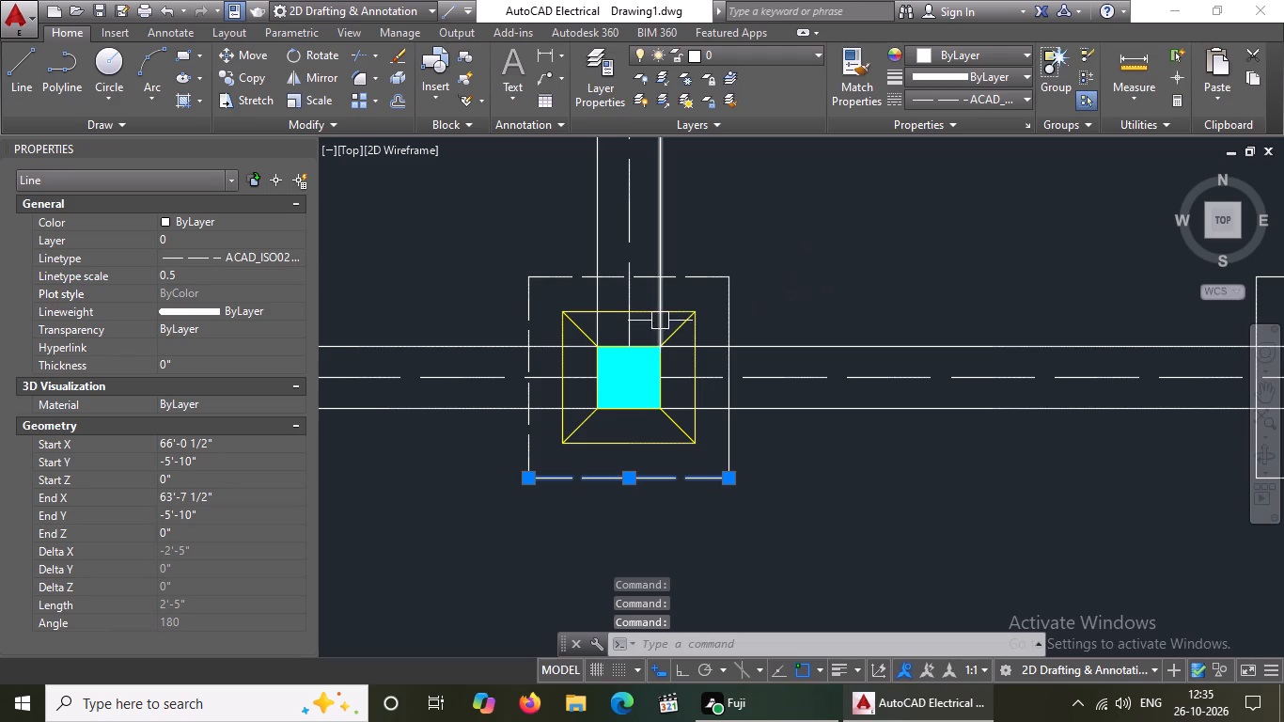
Give the right edge of the second row's fourth footing outer square the ACAD_ISO02W100 linetype with a linetype scale of 0.5.
left_click_drag(722, 298, 733, 290)
left_click(978, 101)
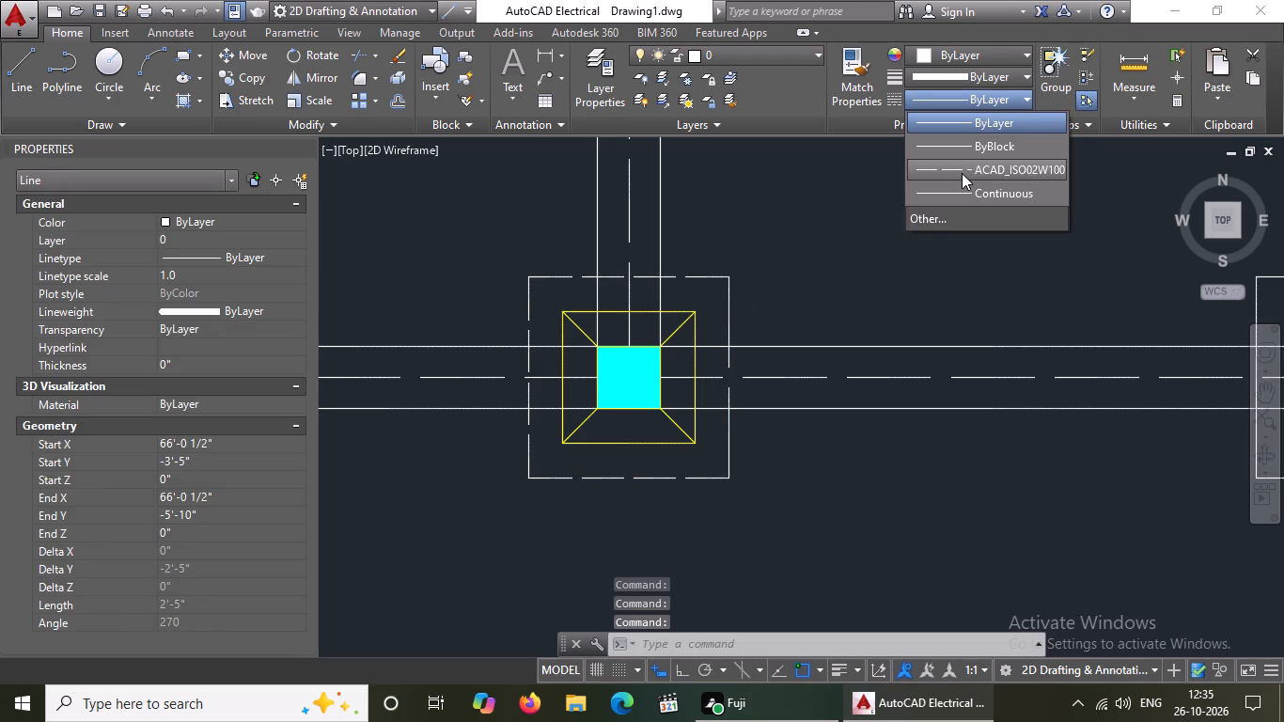
left_click(962, 173)
left_click(189, 283)
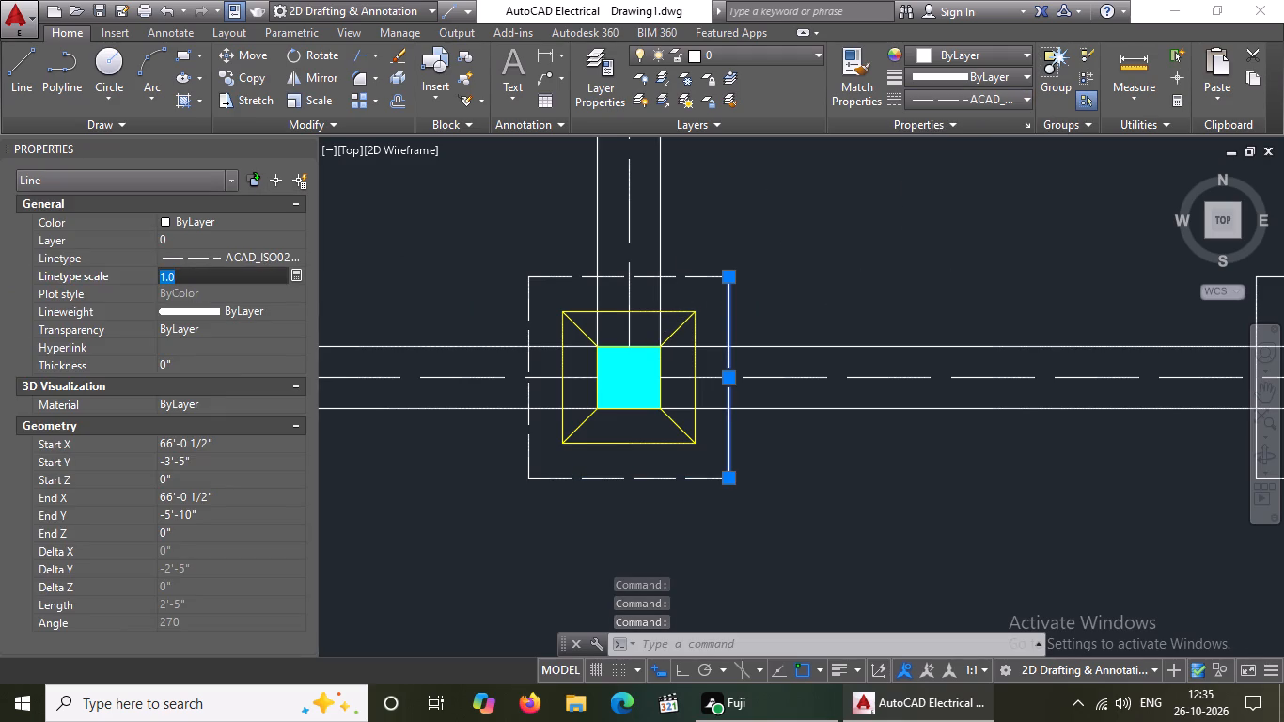
key("BackSpace")
key("BackSpace")
key("BackSpace")
type("0.5")
key("Return")
Give the left edge of the second row's fifth footing outer square the ACAD_ISO02W100 linetype with a linetype scale of 0.5.
scroll(612, 441, "down", 4)
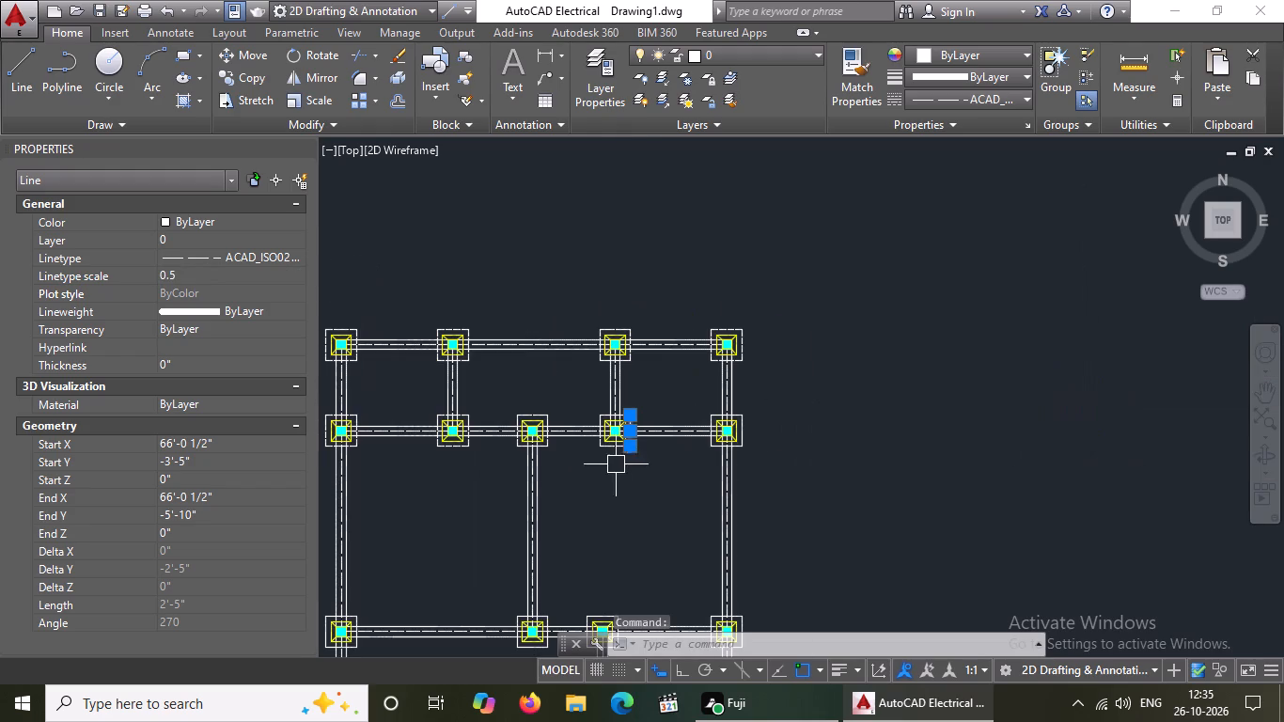
scroll(709, 447, "up", 4)
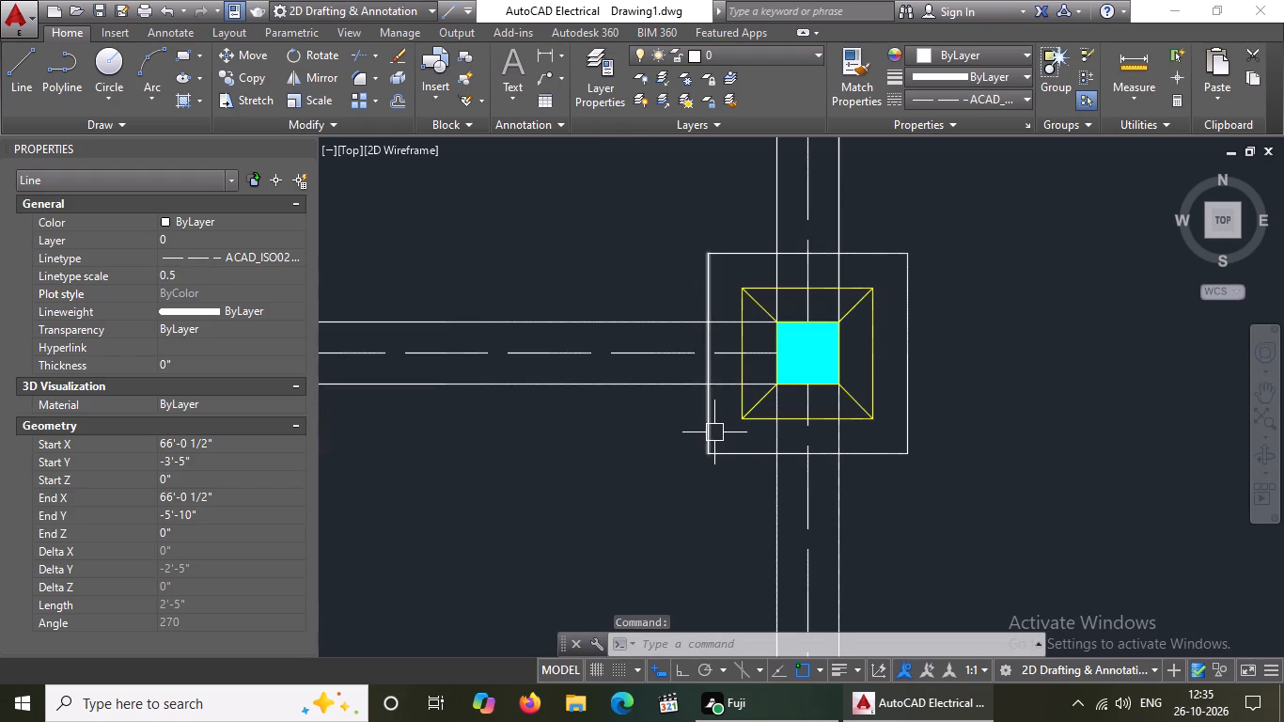
left_click(713, 431)
left_click(918, 101)
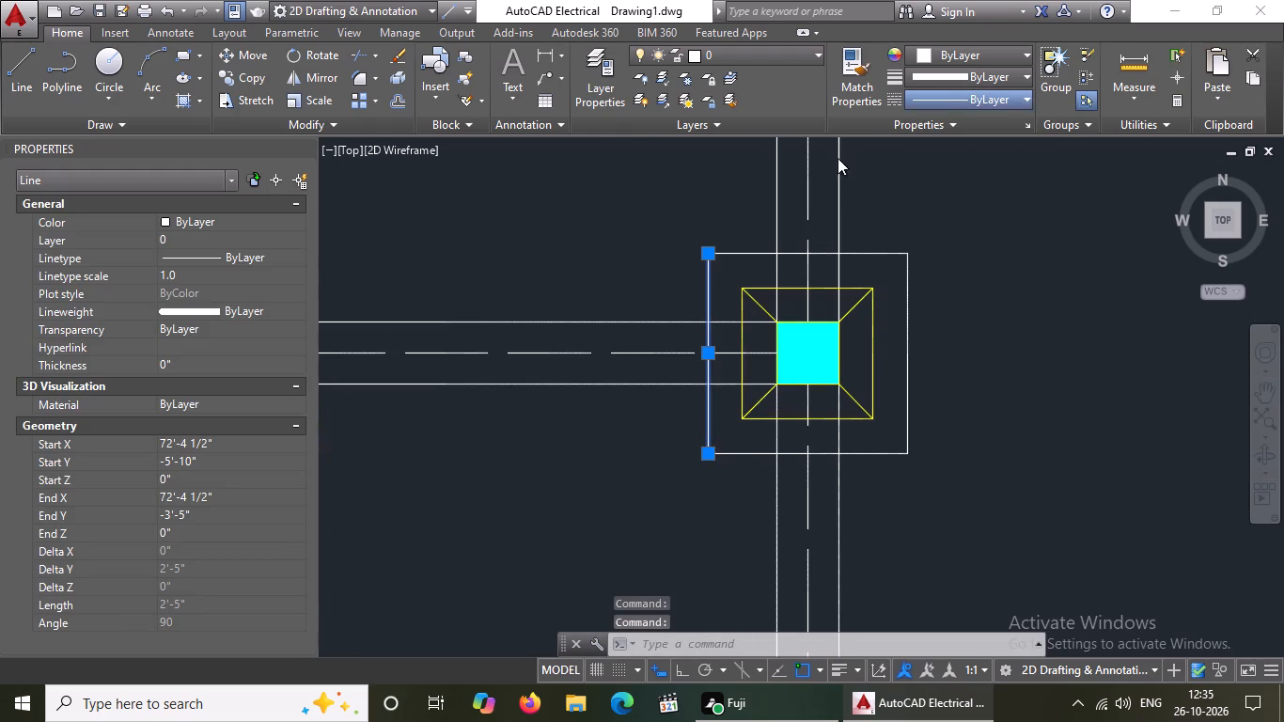
left_click(996, 172)
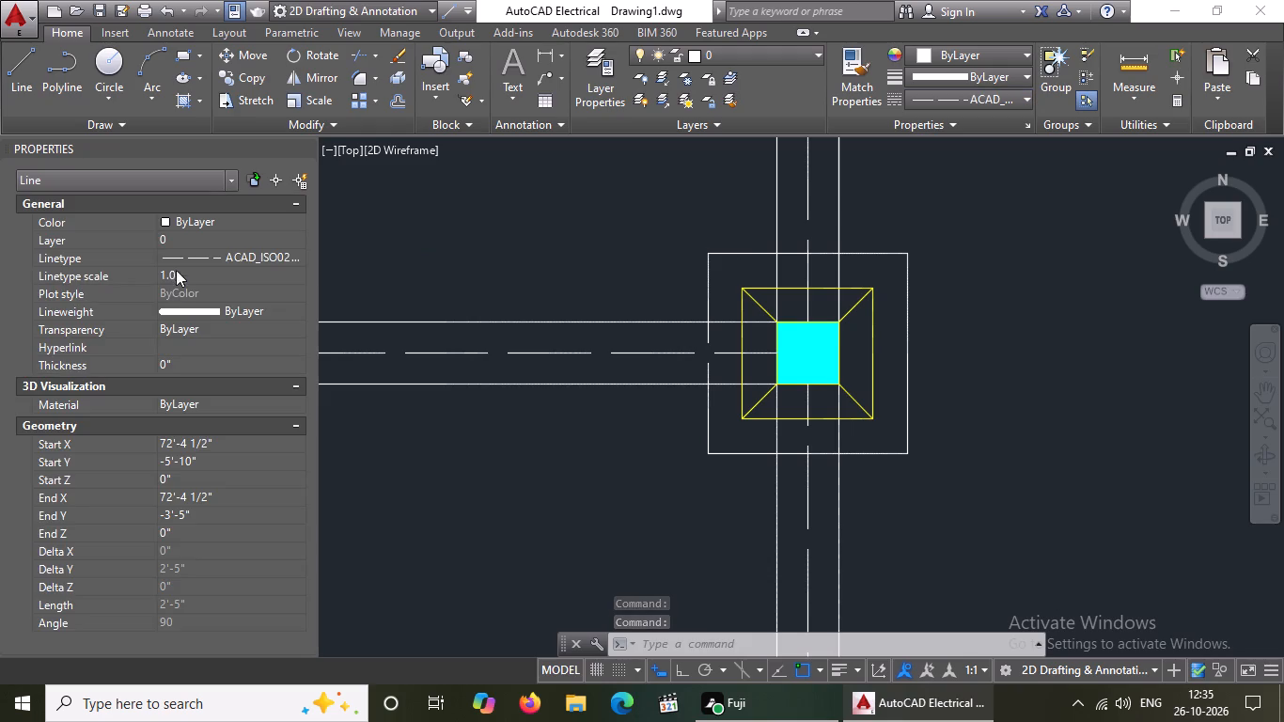
left_click(177, 269)
key("BackSpace")
key("BackSpace")
type("0.5")
key("Return")
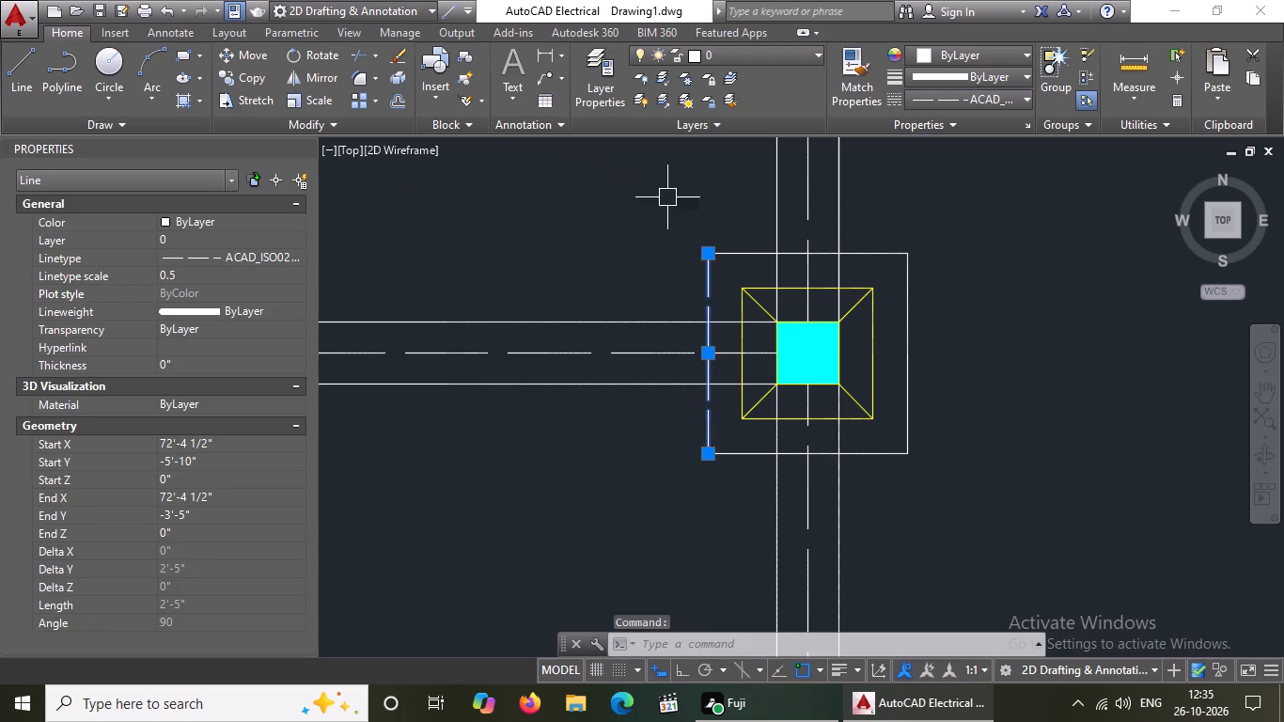
Give the top edge of the second row's fifth footing outer square the ACAD_ISO02W100 linetype with a linetype scale of 0.5.
left_click(735, 249)
left_click(1005, 93)
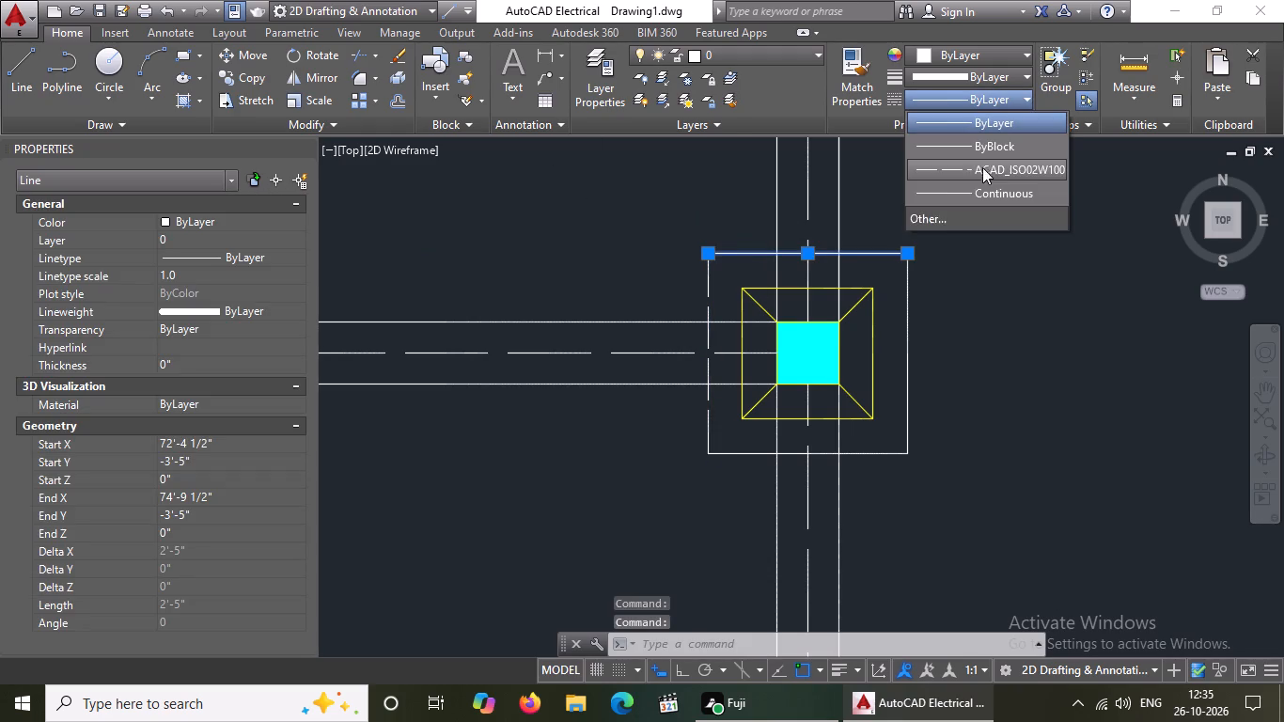
left_click(957, 160)
left_click(209, 285)
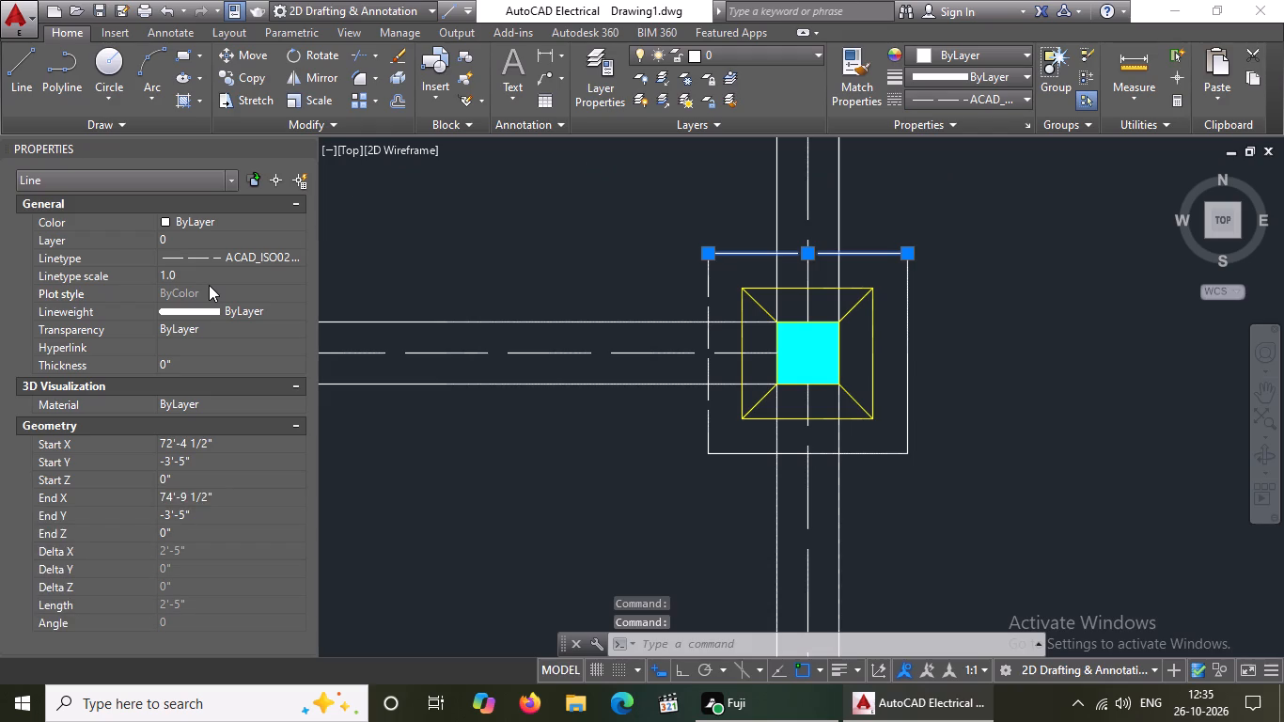
left_click(209, 285)
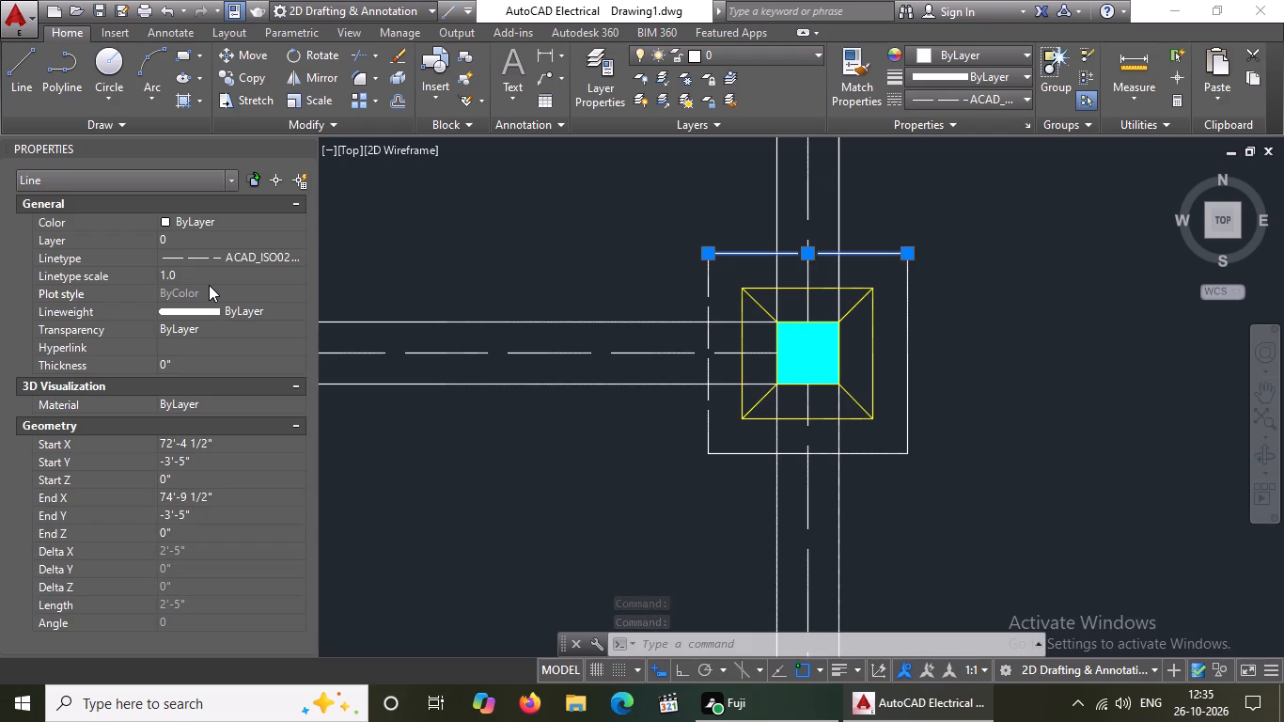
left_click(208, 273)
key("BackSpace")
key("BackSpace")
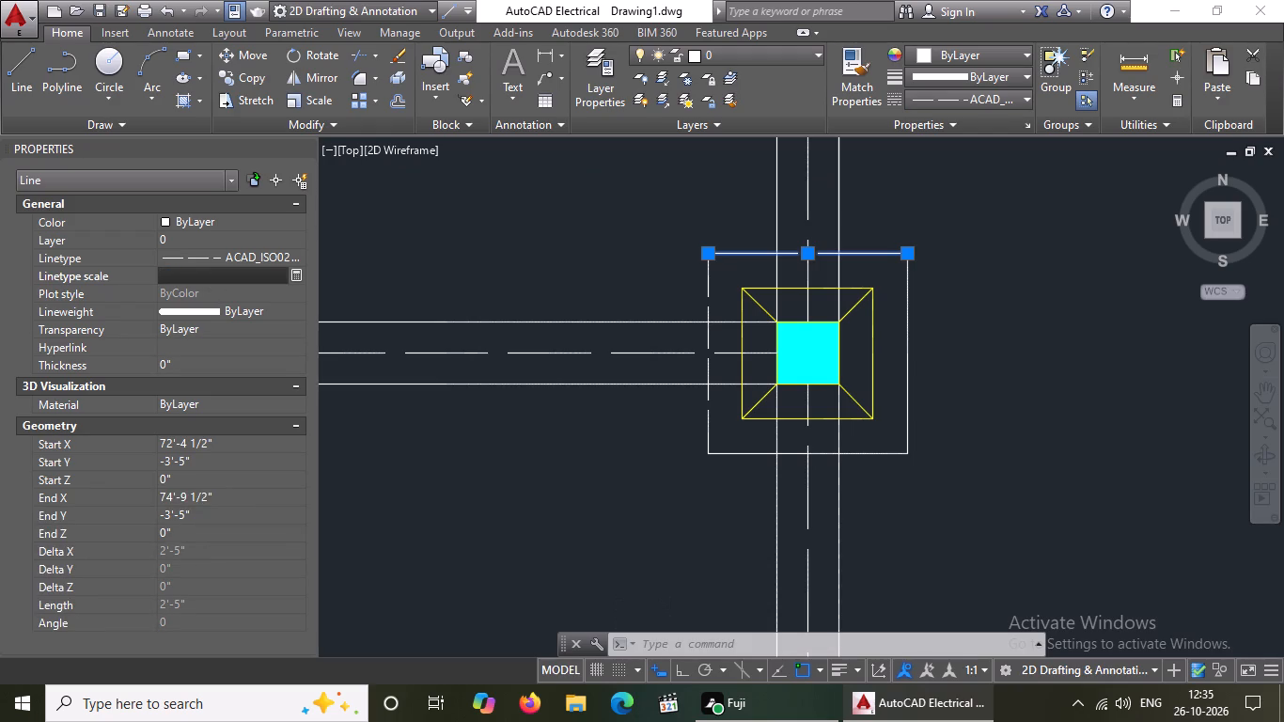
type("0.5")
key("Return")
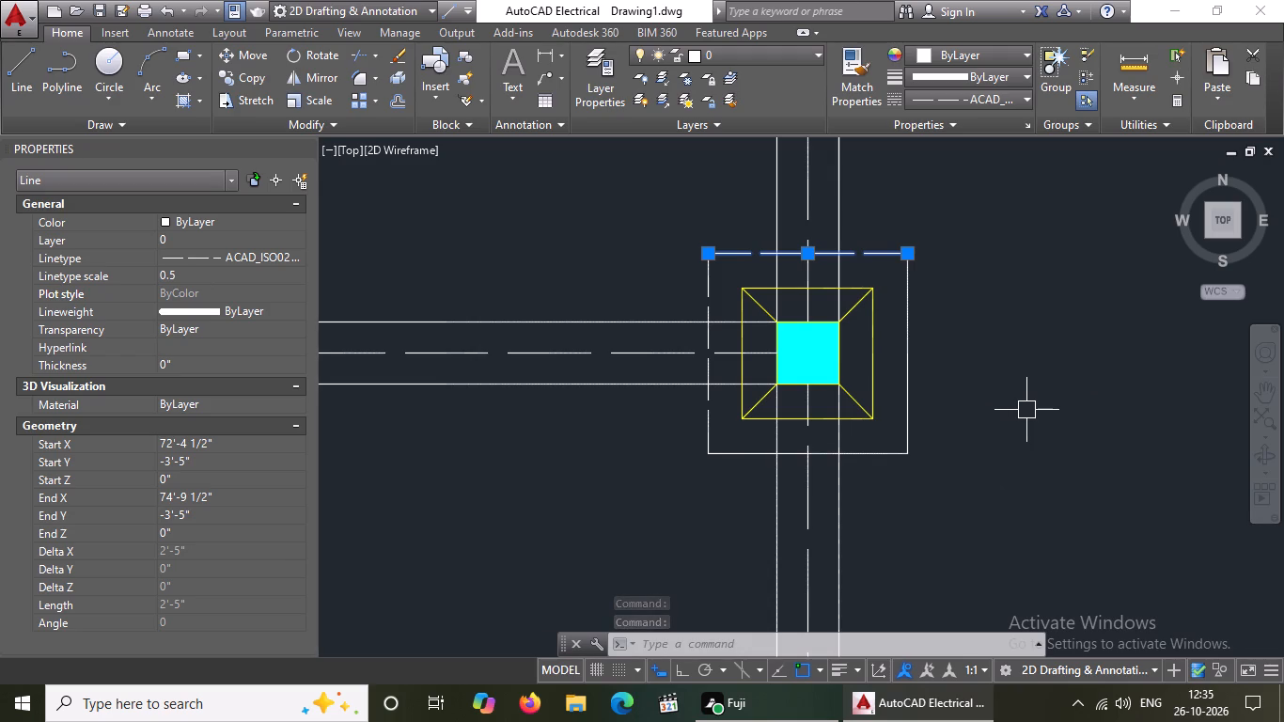
Assign the ACAD_ISO02W100 linetype to the right edge of the second row's fifth footing outer square.
left_click(906, 364)
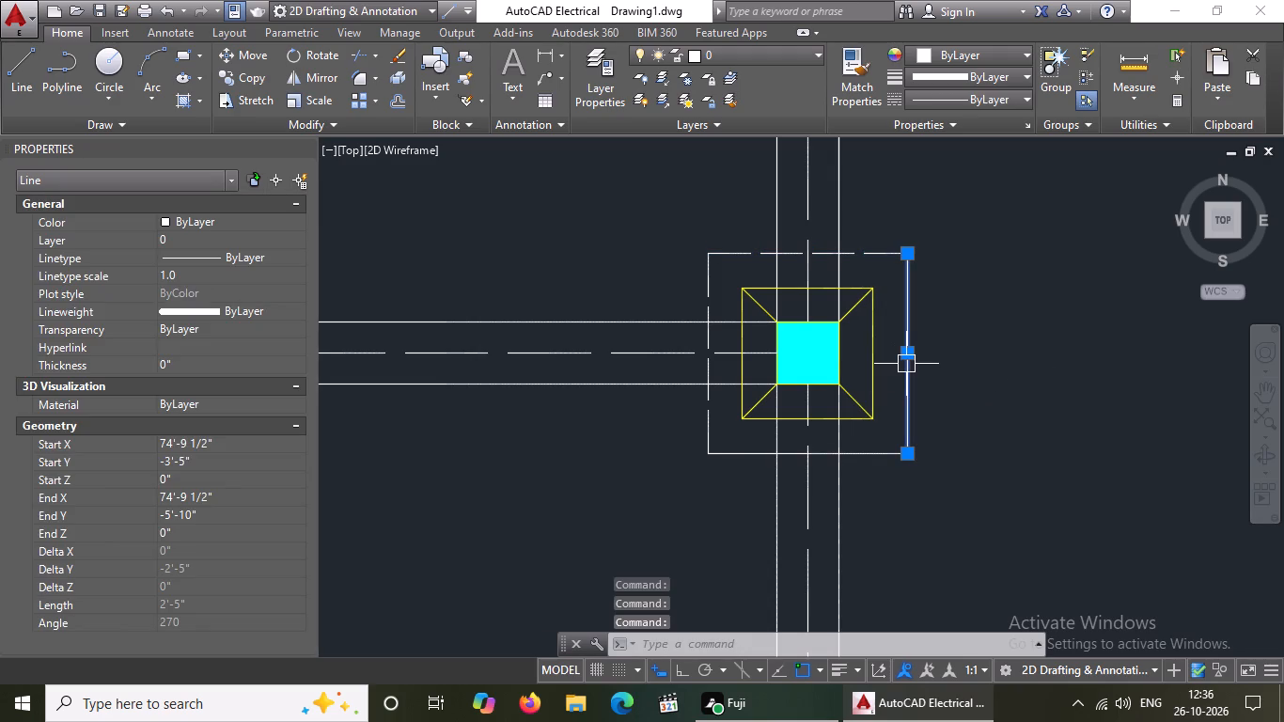
key("space")
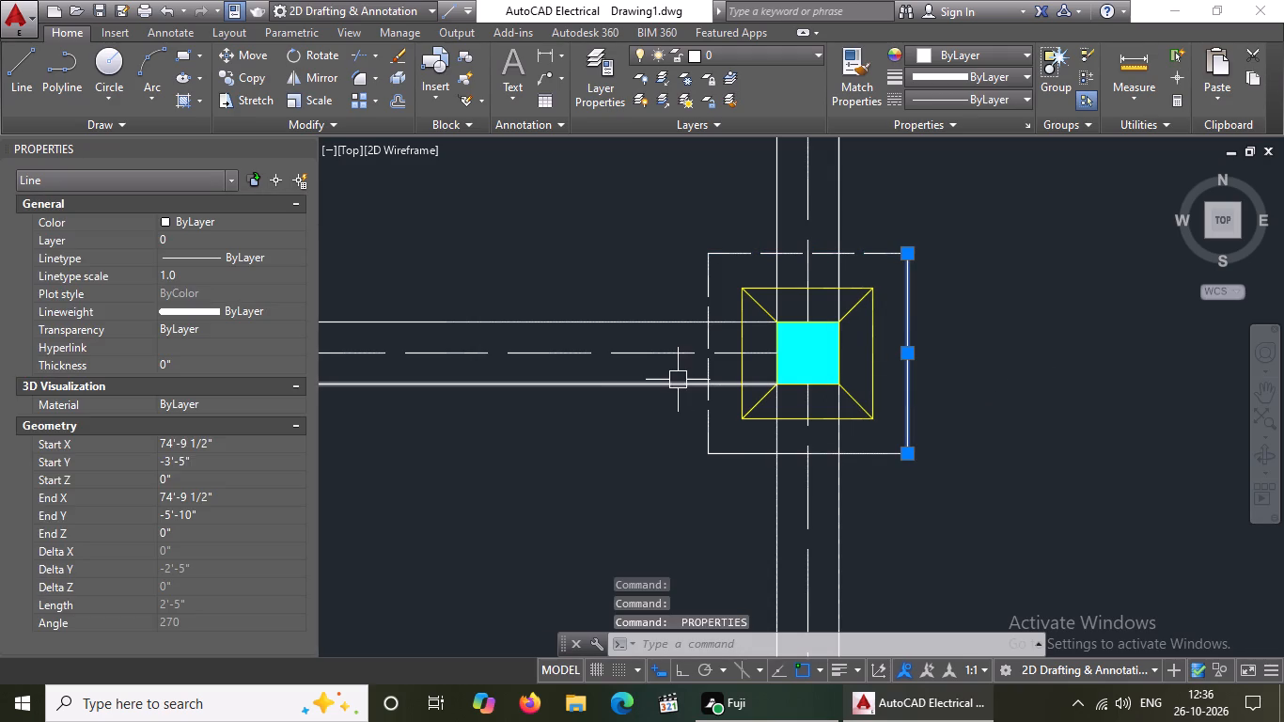
key("space")
key("space")
key("space")
key("space")
key("space")
key("space")
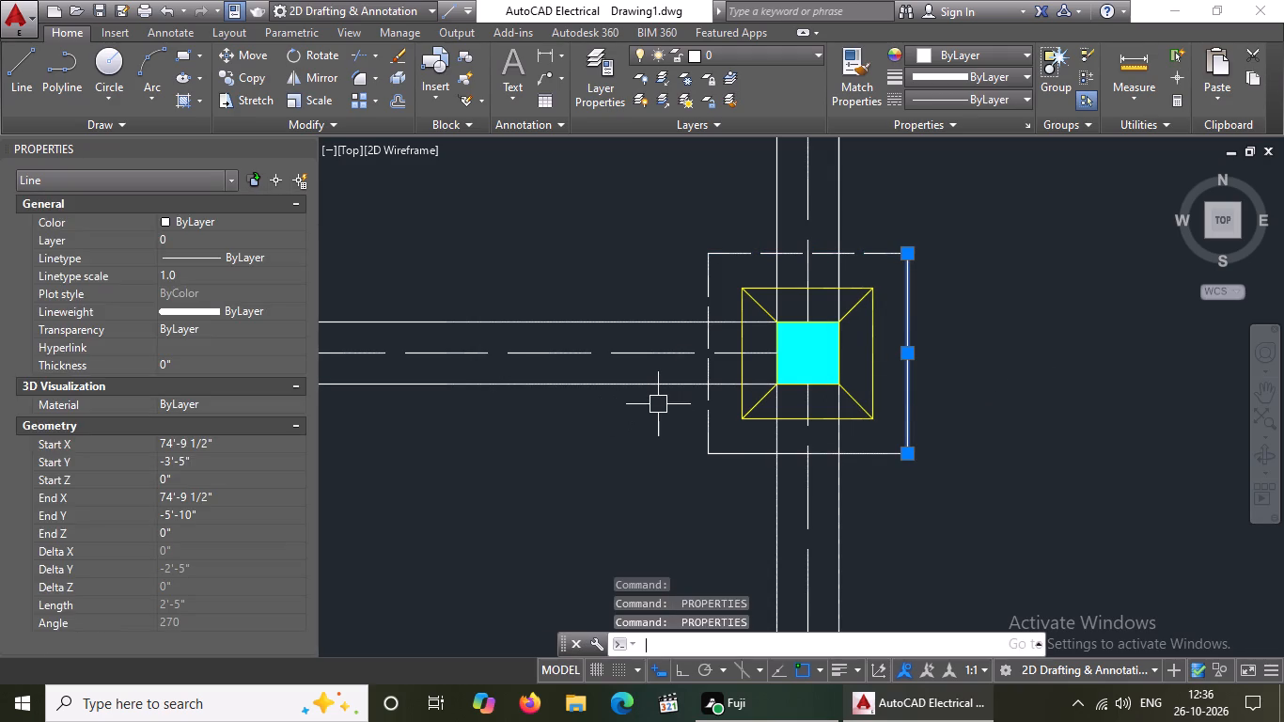
key("space")
key("space")
key("space")
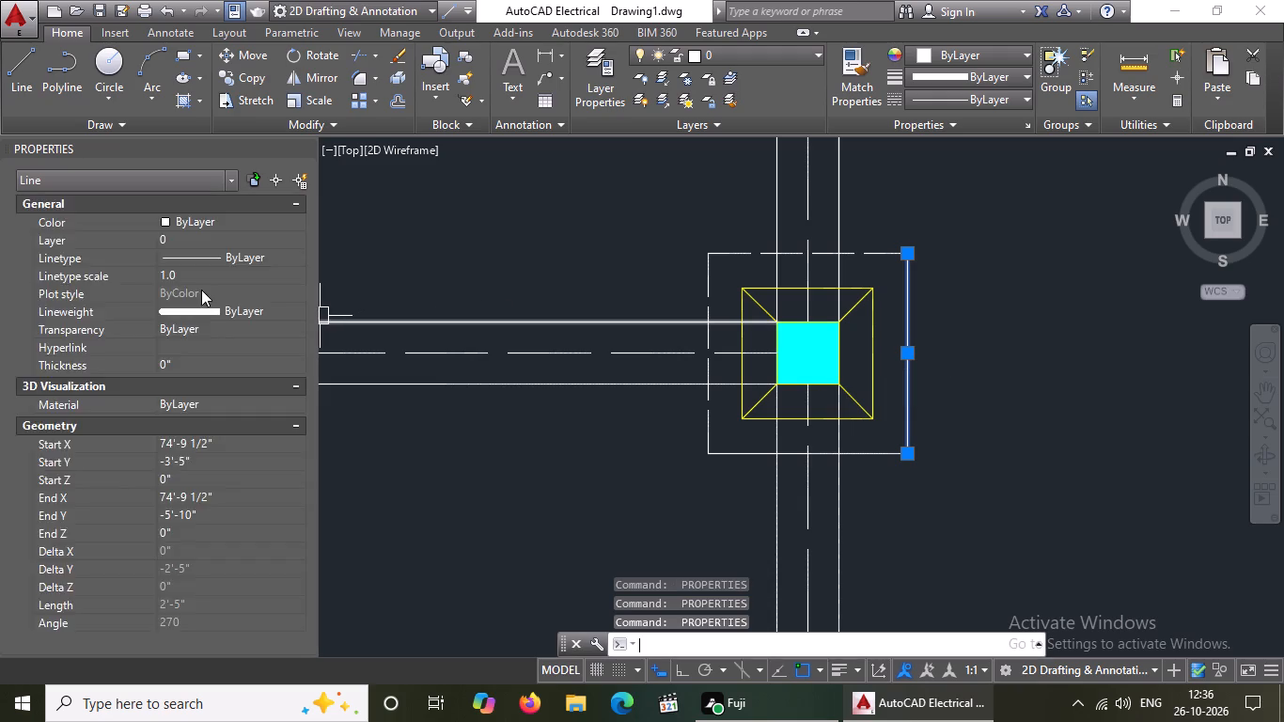
key("space")
key("space")
key("space")
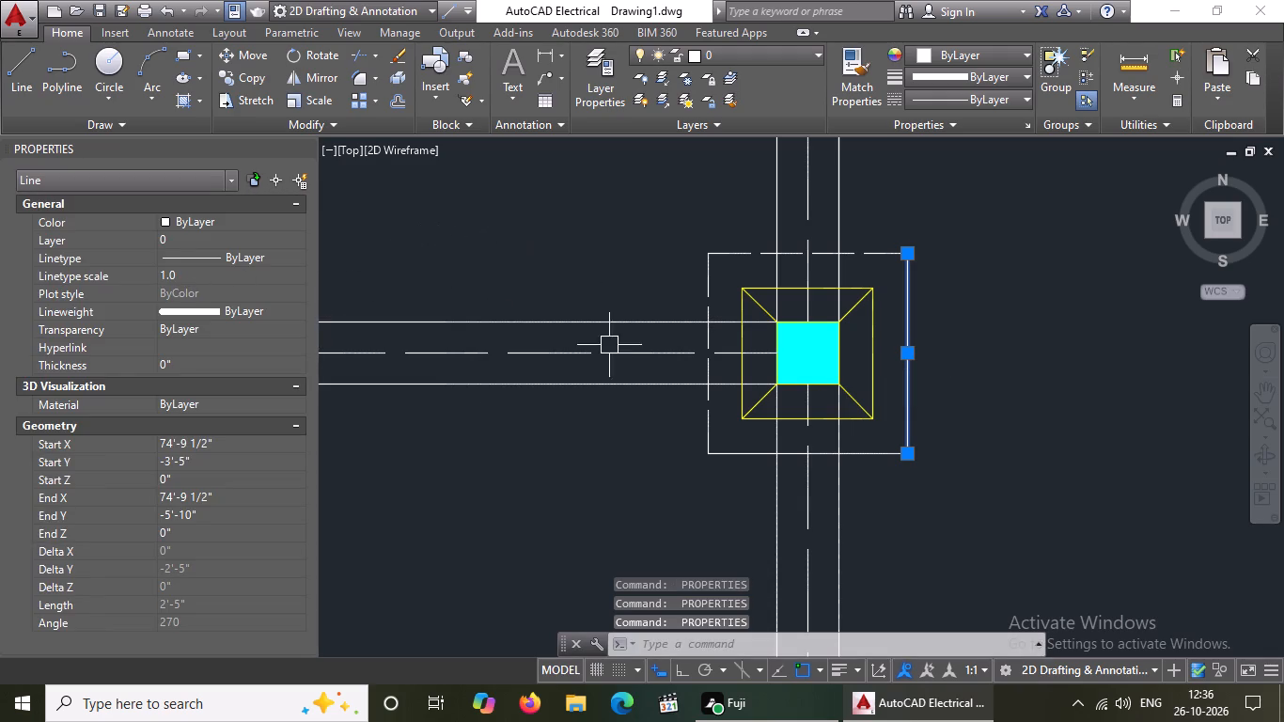
key("space")
key("space")
key("space")
key("space")
key("space")
key("space")
key("space")
key("space")
key("space")
key("space")
key("space")
key("space")
key("space")
key("space")
key("space")
key("space")
key("space")
key("space")
key("space")
key("space")
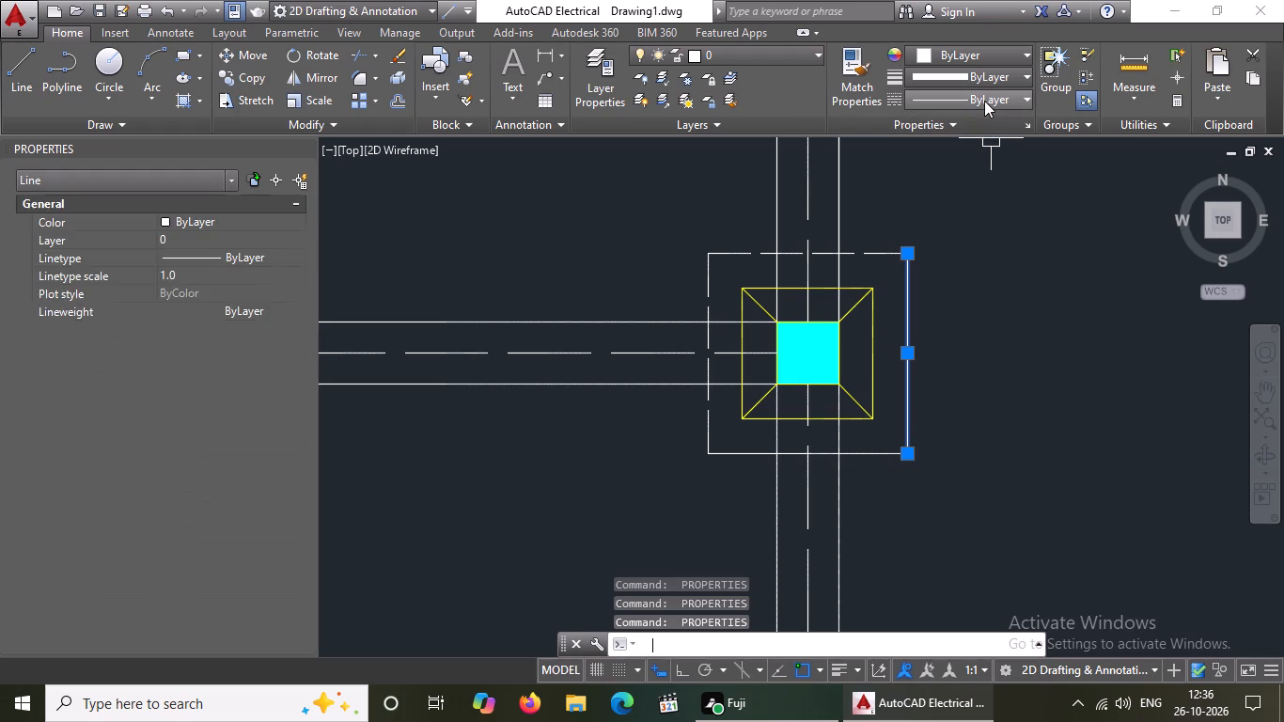
left_click(984, 101)
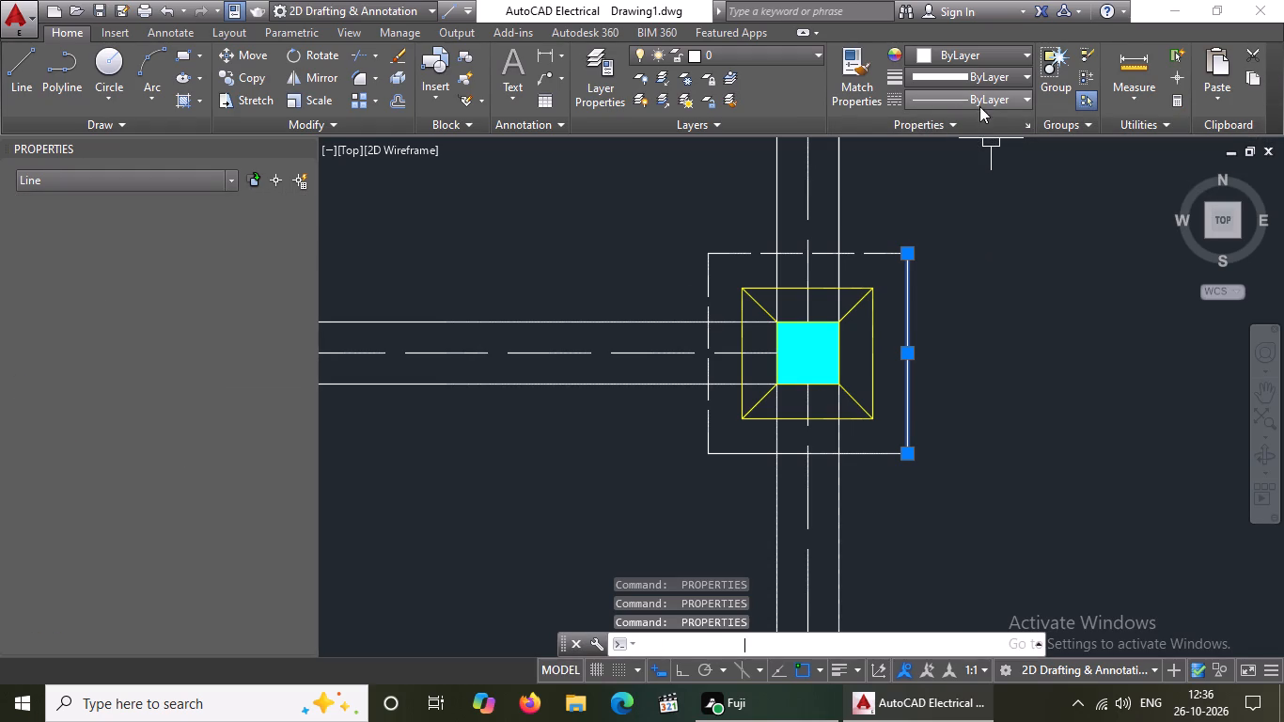
left_click(981, 89)
left_click(995, 102)
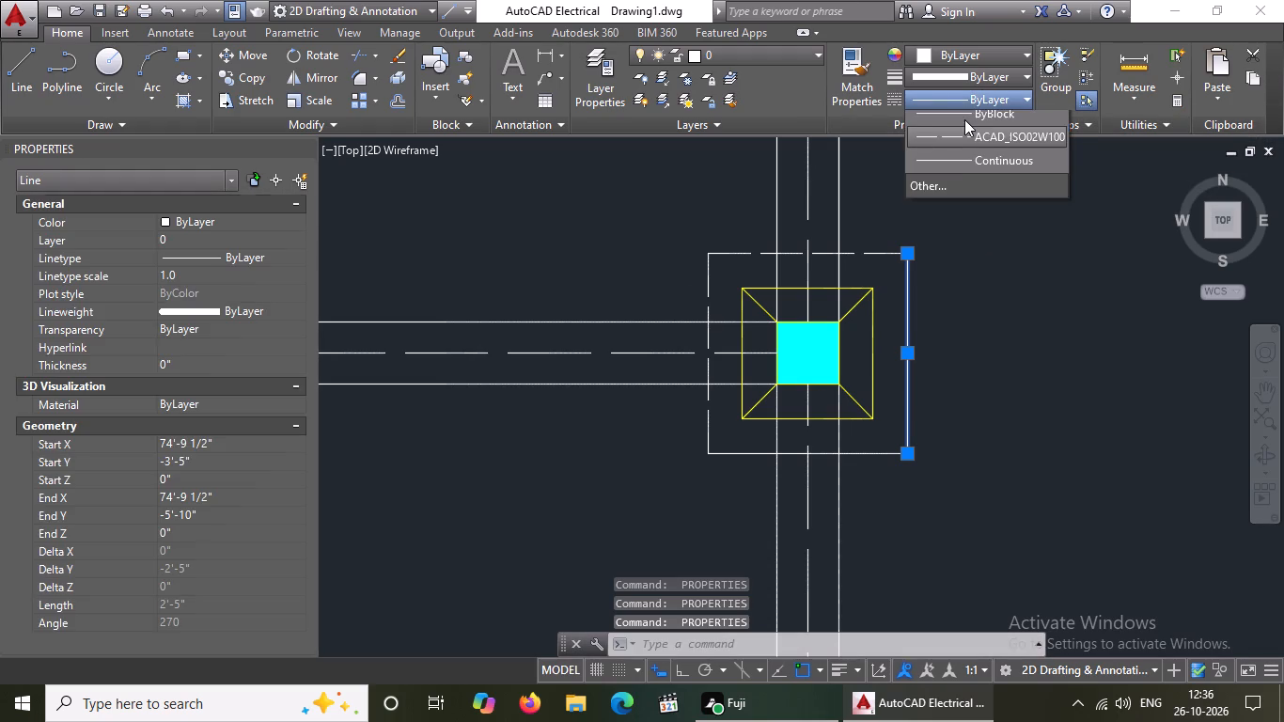
left_click(968, 163)
key("space")
key("space")
key("space")
key("space")
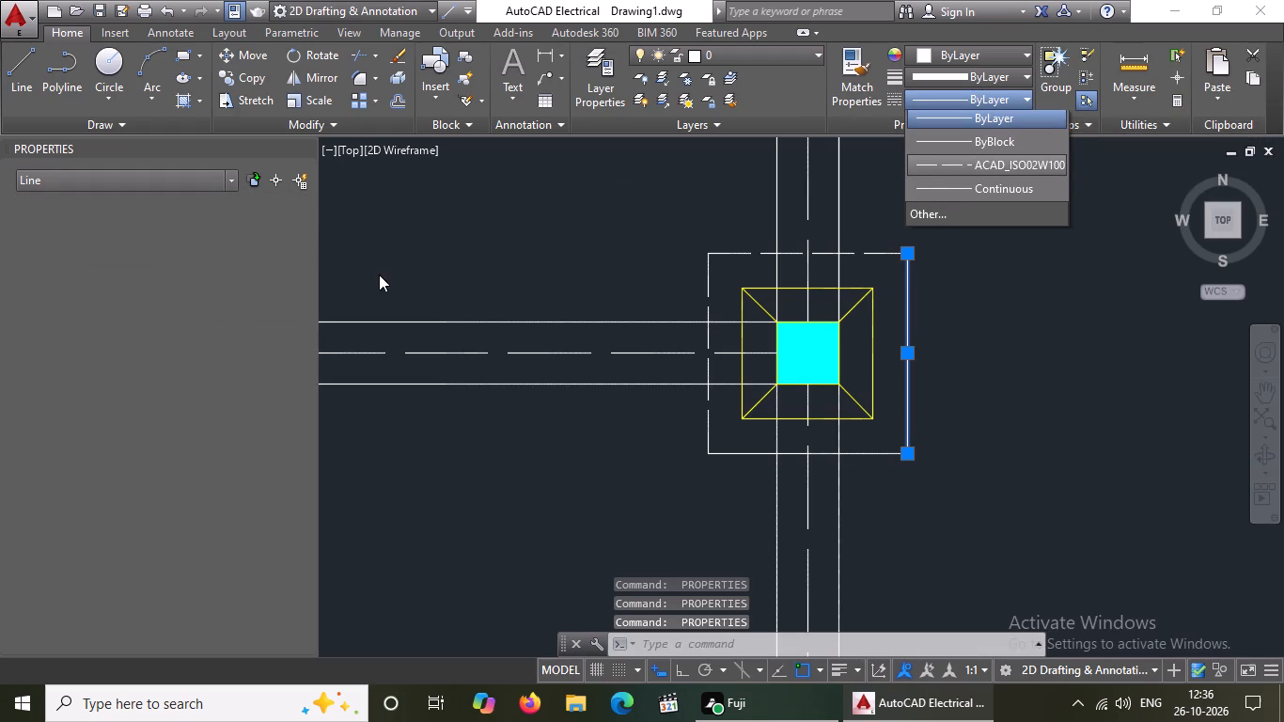
key("space")
key("space")
key("space")
key("space")
left_click(963, 164)
key("space")
left_click(963, 164)
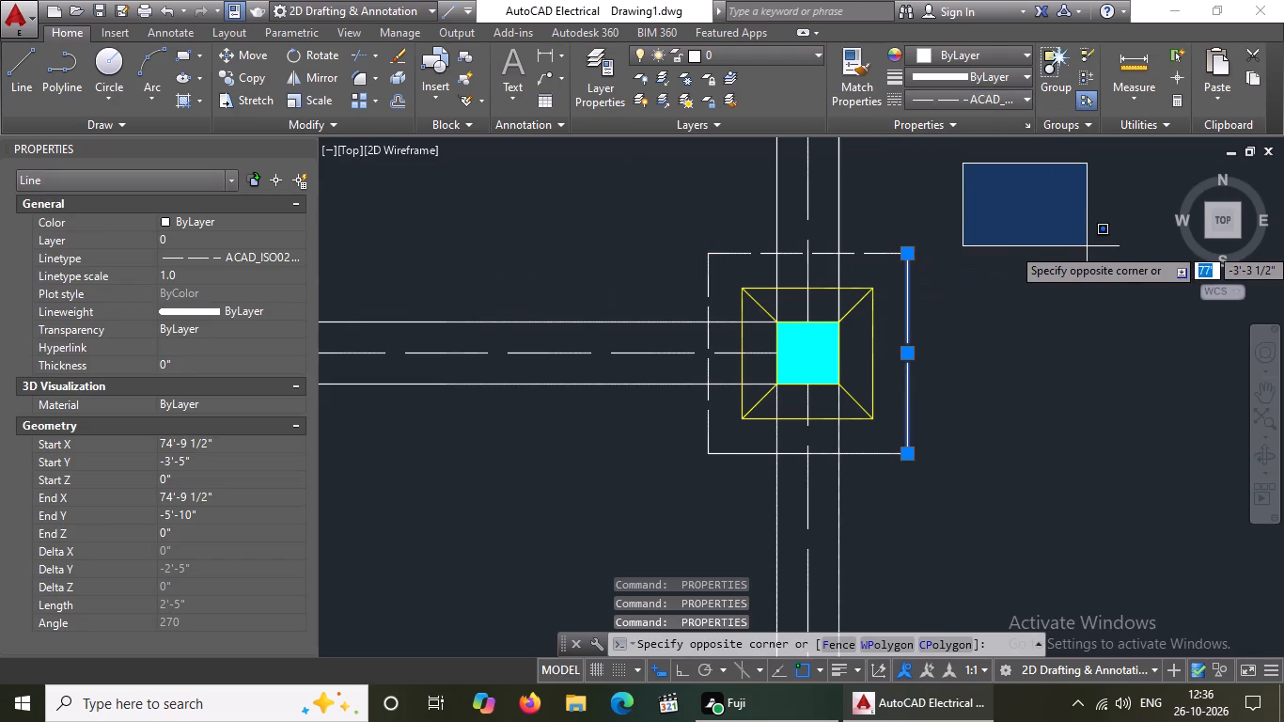
key("Escape")
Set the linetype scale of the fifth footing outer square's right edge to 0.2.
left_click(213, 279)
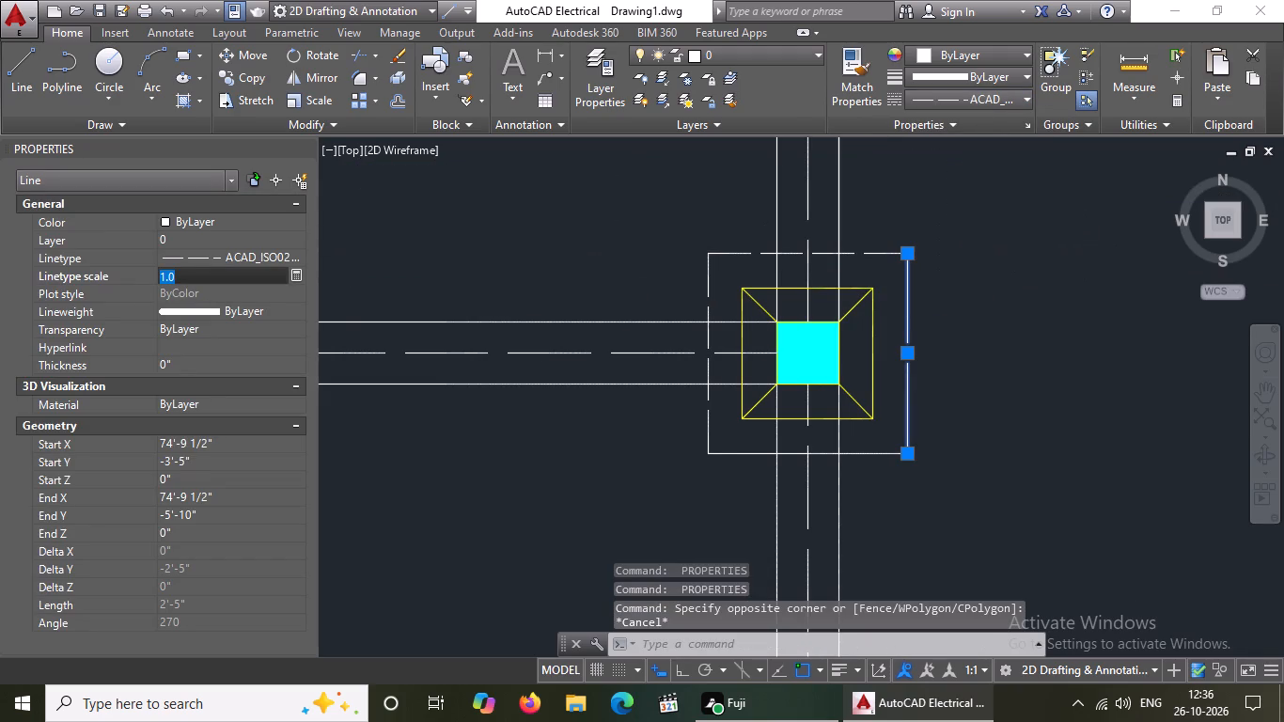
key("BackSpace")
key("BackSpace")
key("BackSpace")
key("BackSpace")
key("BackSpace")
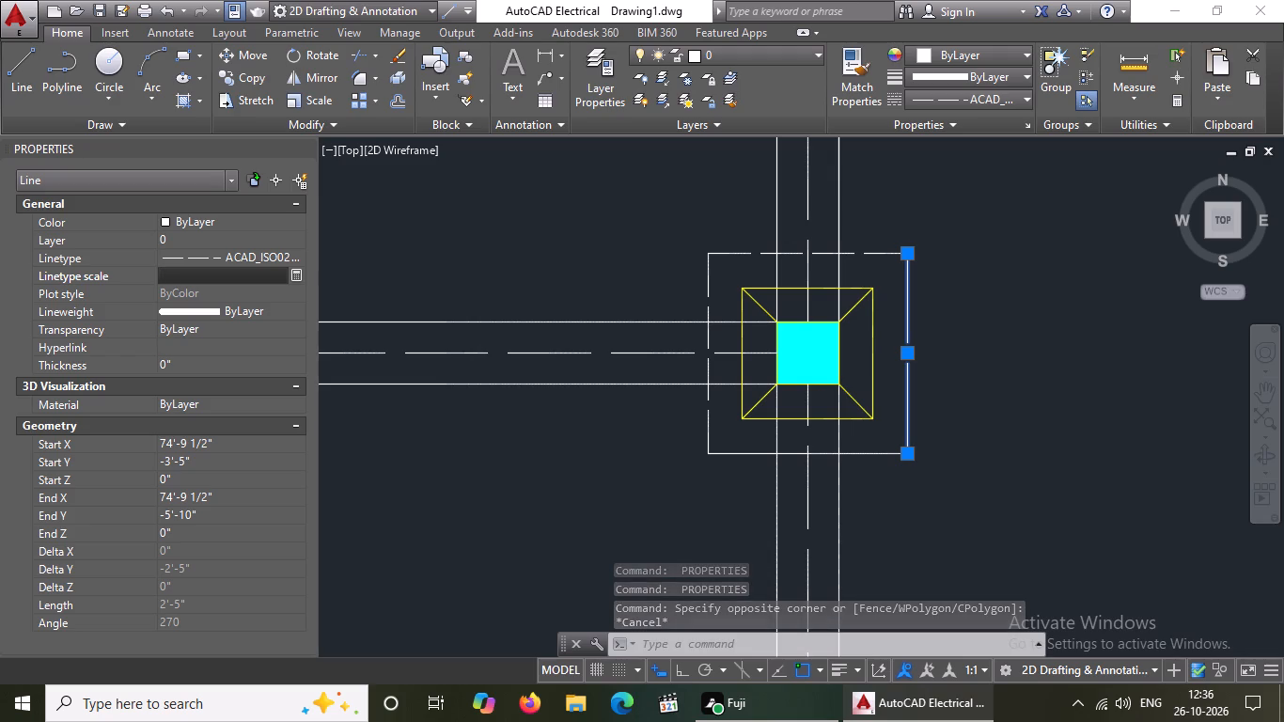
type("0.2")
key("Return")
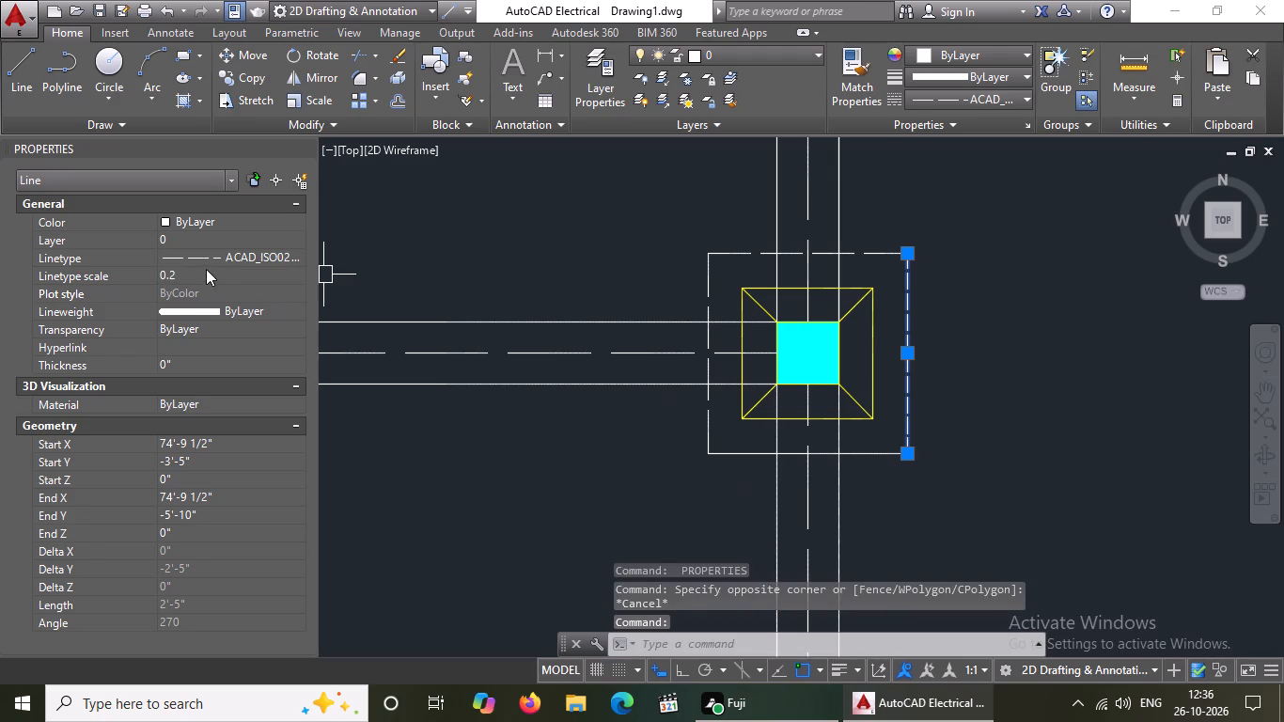
Set the linetype scale of the fifth footing outer square's right edge to 0.5.
left_click(206, 270)
key("BackSpace")
key("BackSpace")
key("BackSpace")
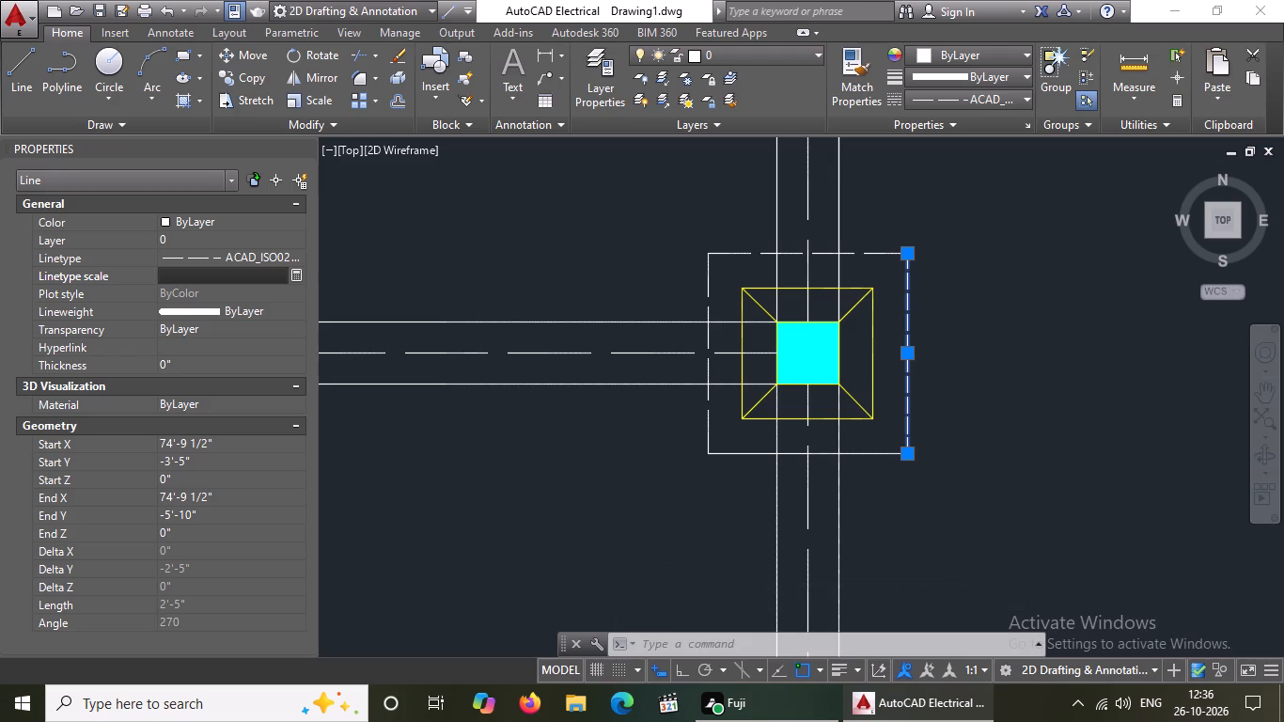
type("0.5")
key("Return")
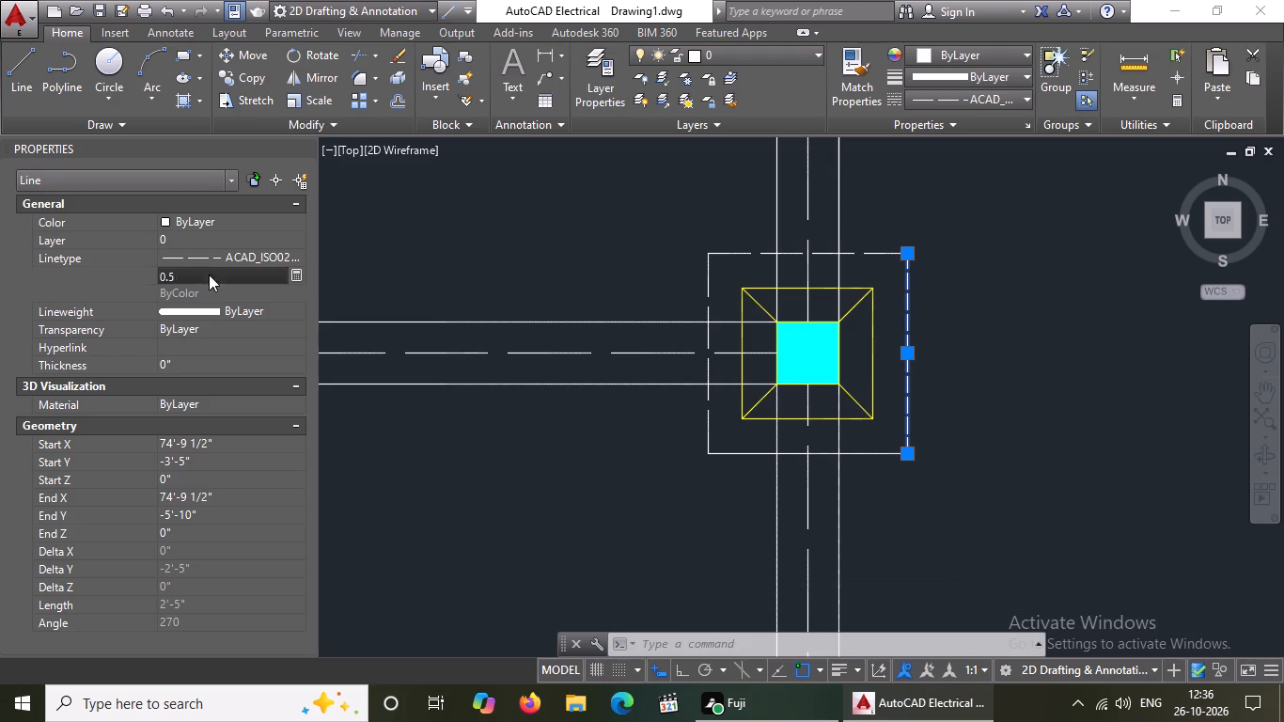
Give the bottom edge of the second row's fifth footing outer square the ACAD_ISO02W100 linetype with a linetype scale of 0.5.
left_click(869, 454)
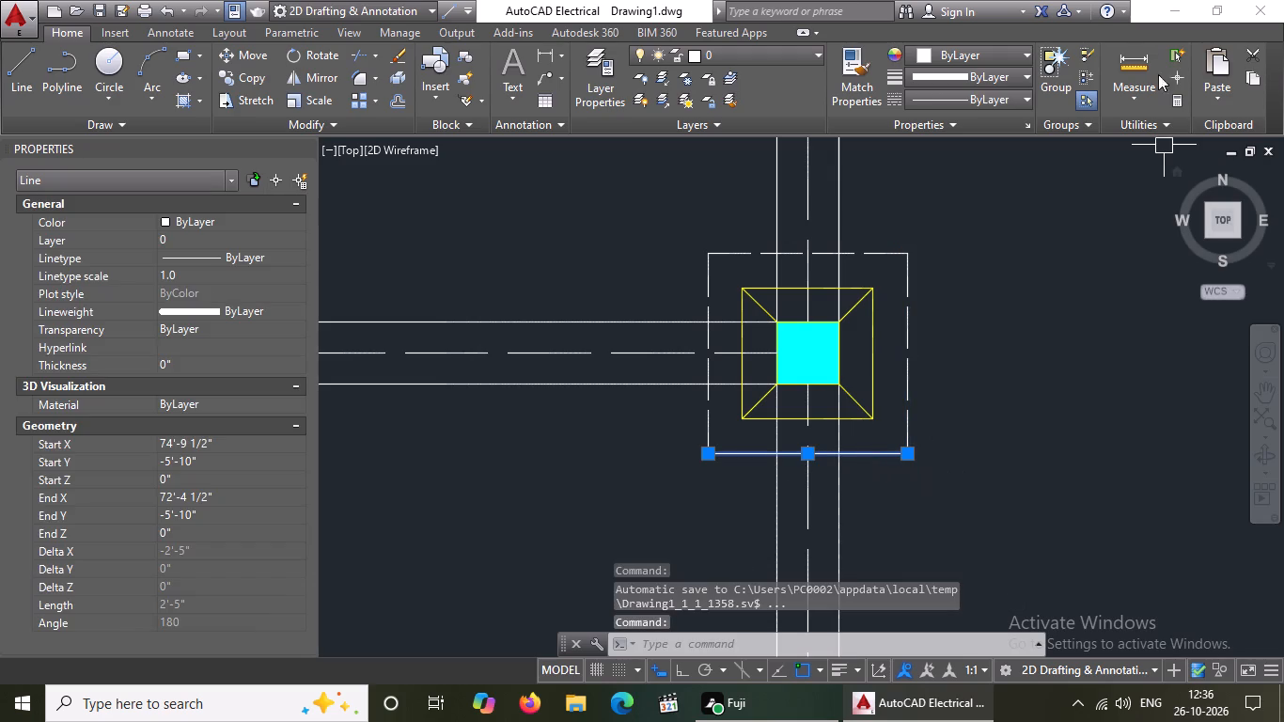
left_click(953, 90)
left_click(945, 172)
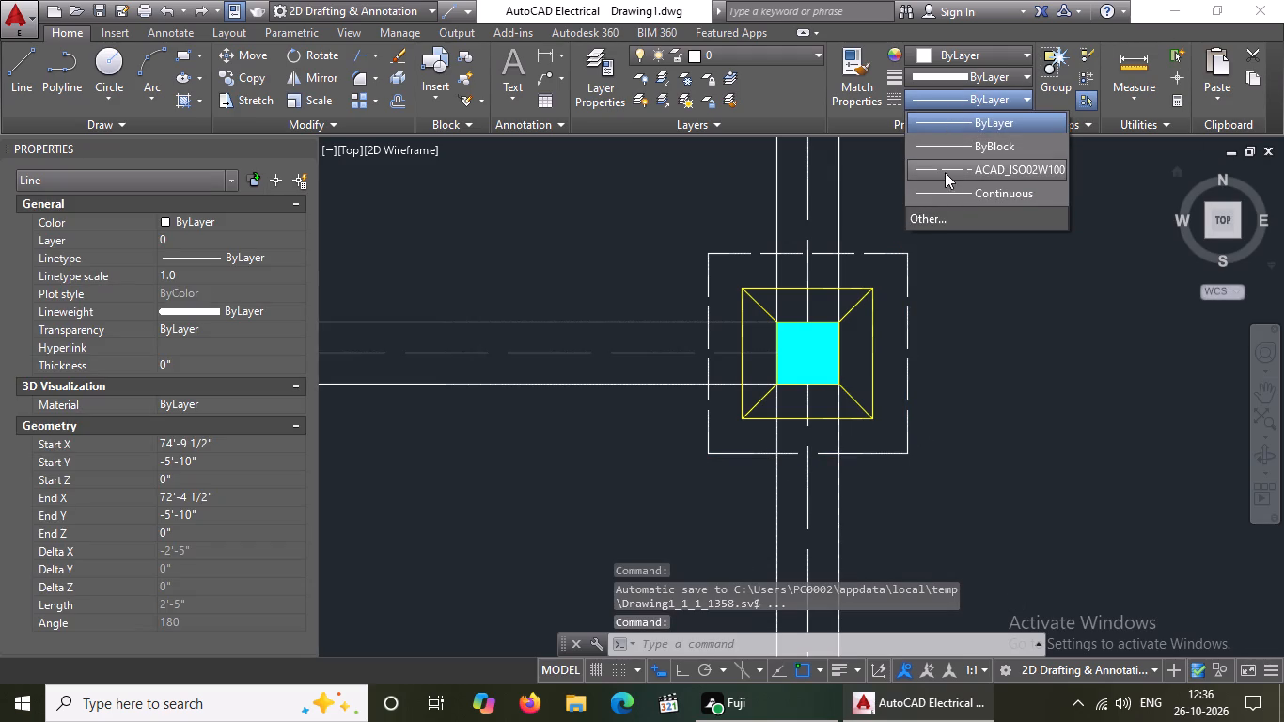
left_click(197, 275)
key("BackSpace")
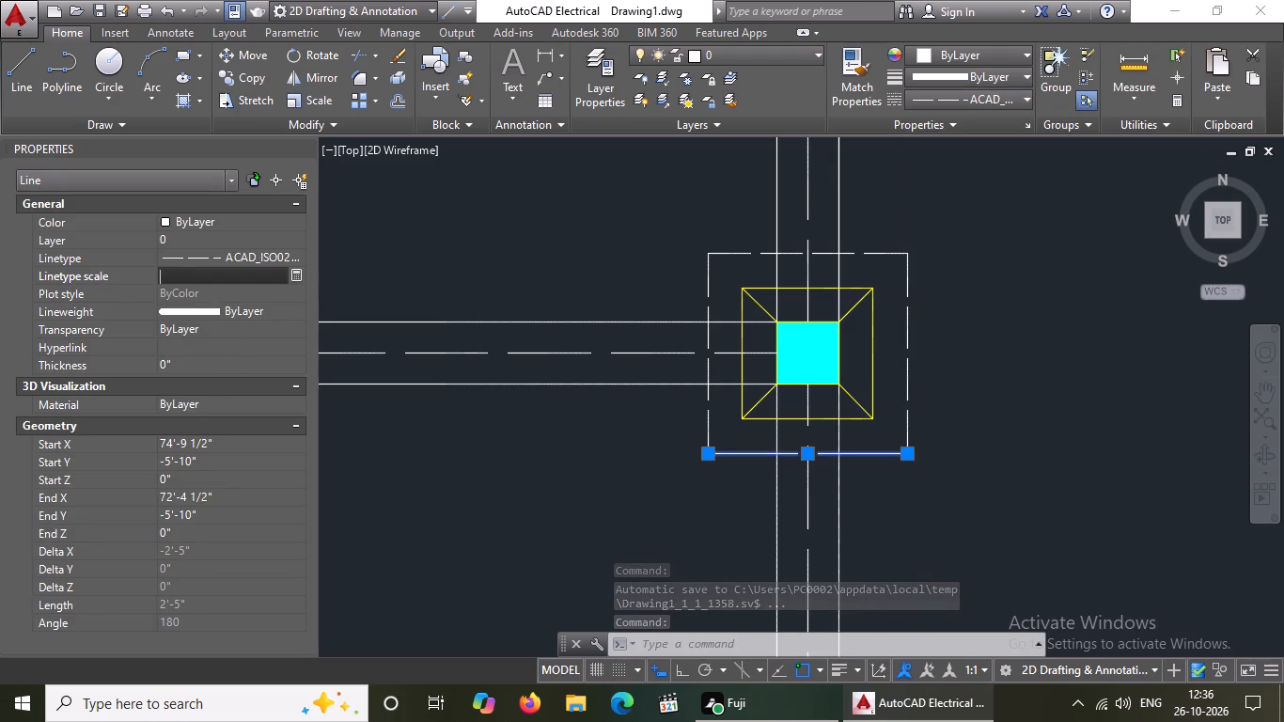
key("BackSpace")
key("BackSpace")
type("0.5")
key("Return")
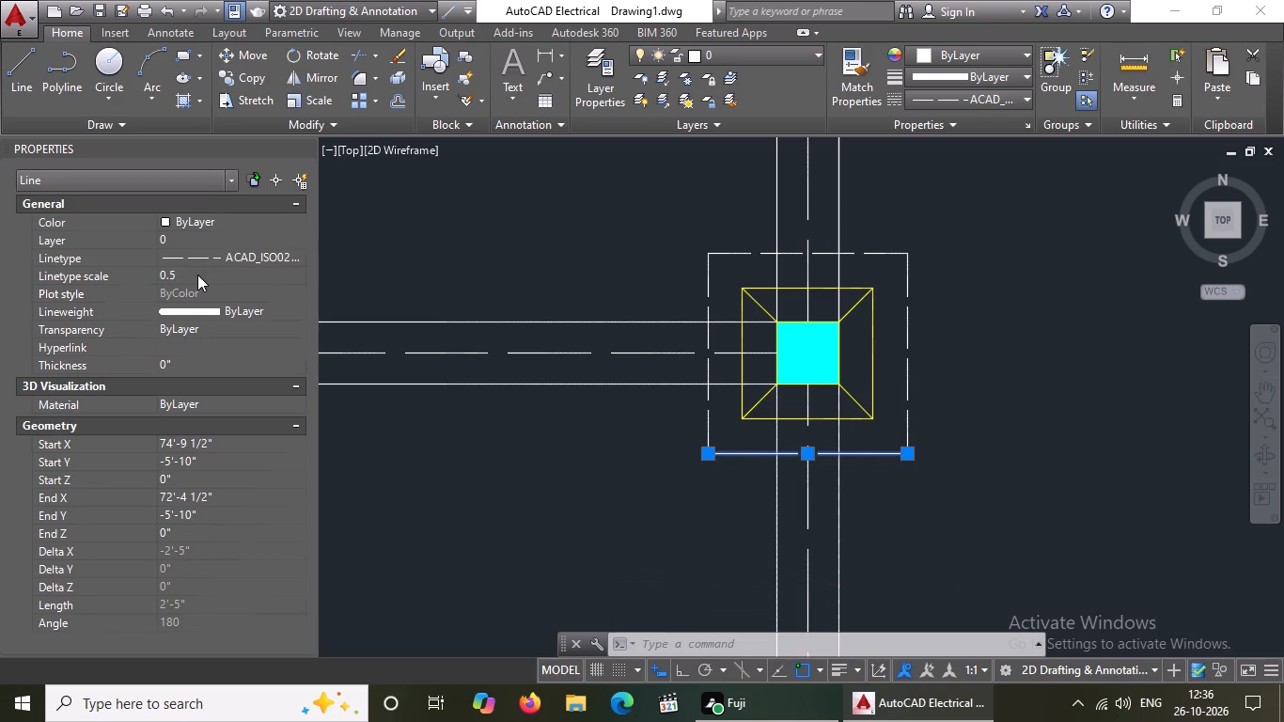
Give the left edge of the third row's first footing outer square the ACAD_ISO02W100 linetype with a linetype scale of 0.5.
scroll(688, 315, "down", 3)
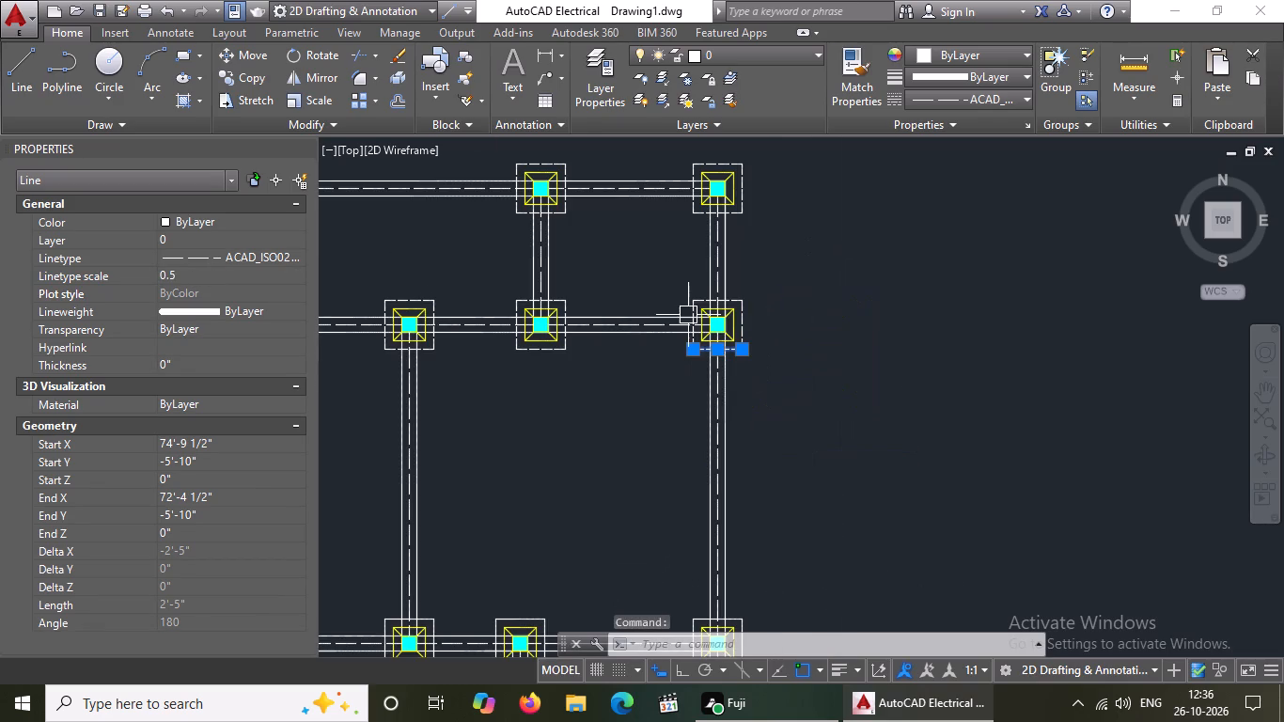
scroll(551, 344, "down", 1)
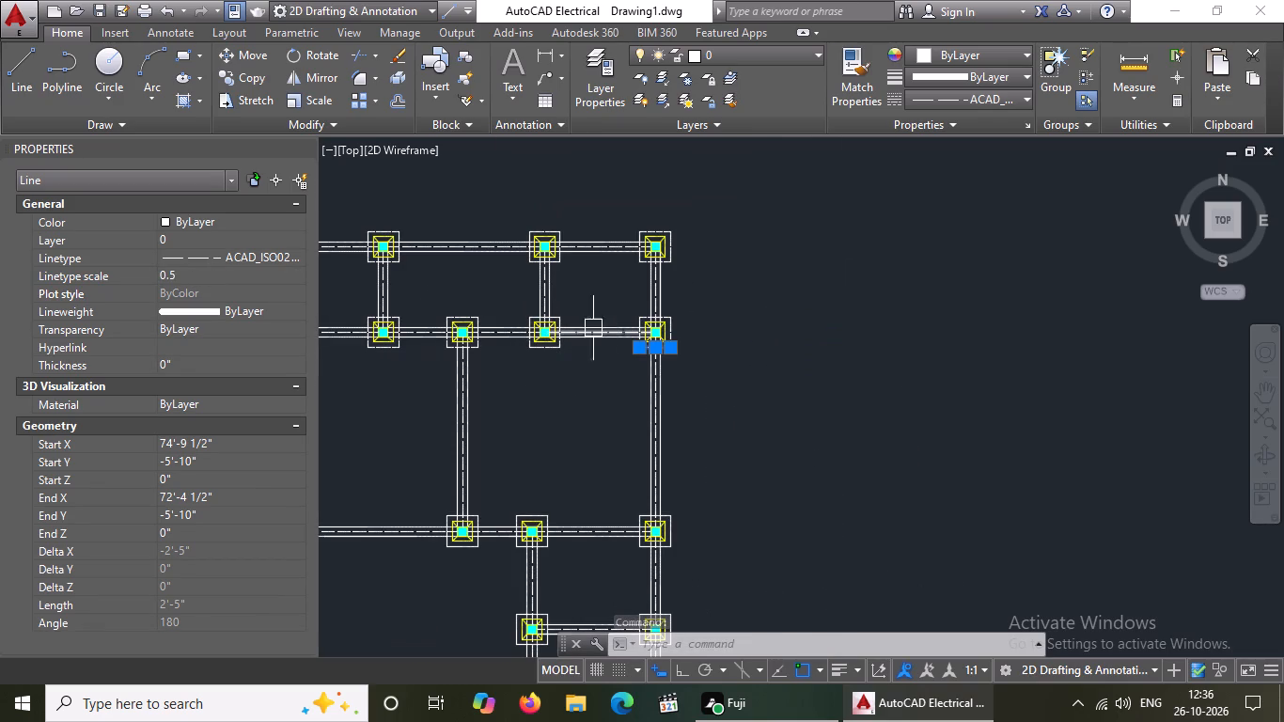
middle_click(665, 396)
scroll(605, 409, "down", 2)
middle_click_drag(630, 400, 689, 383)
key("Escape")
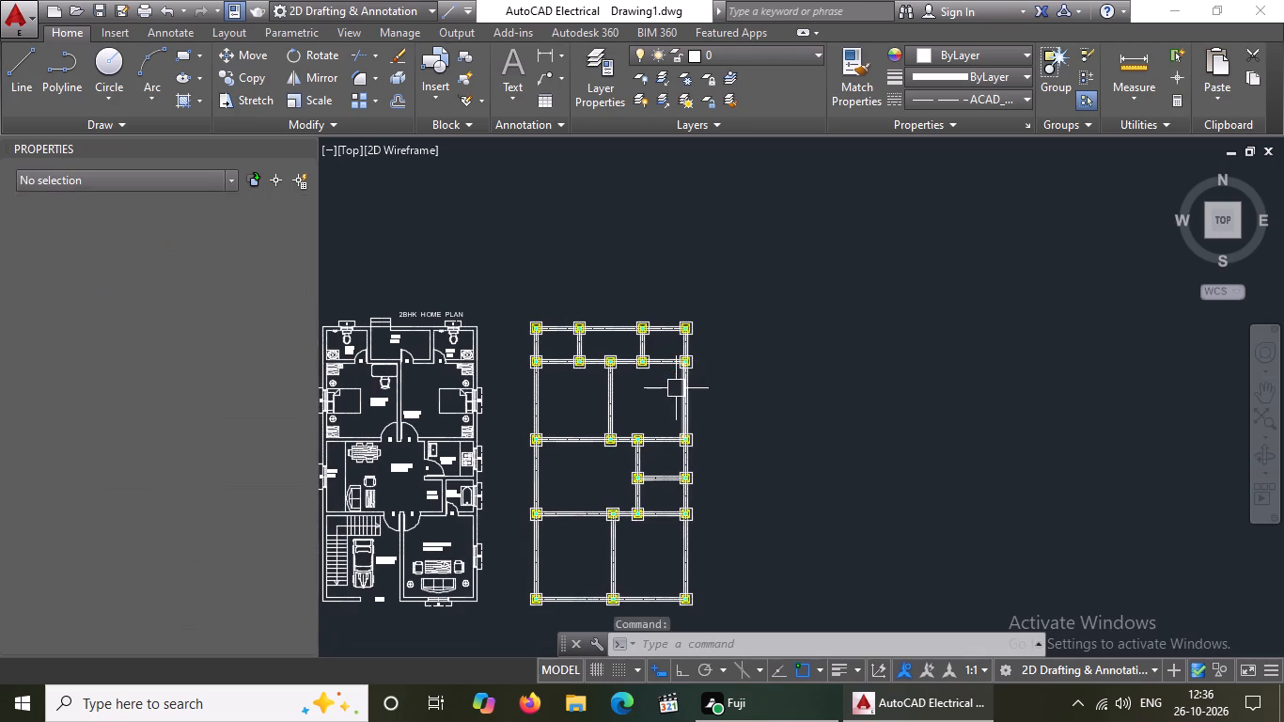
scroll(638, 402, "up", 3)
scroll(632, 404, "down", 1)
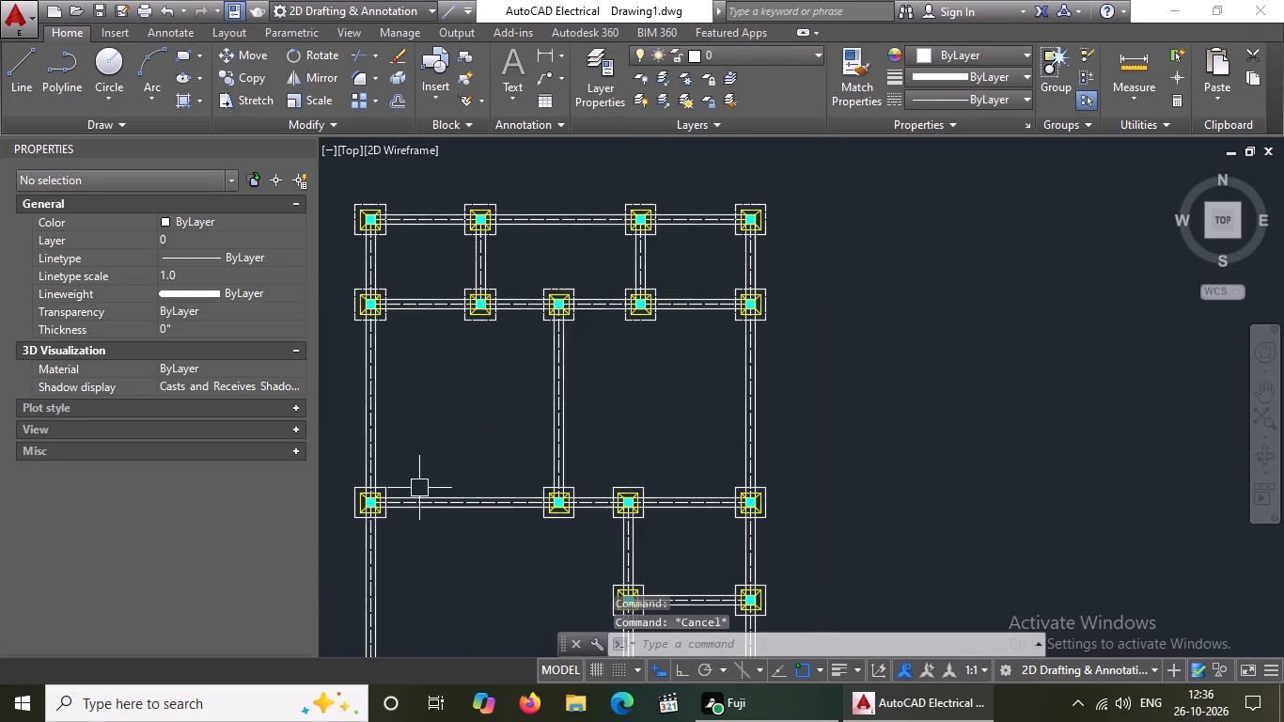
scroll(332, 528, "up", 3)
left_click(384, 476)
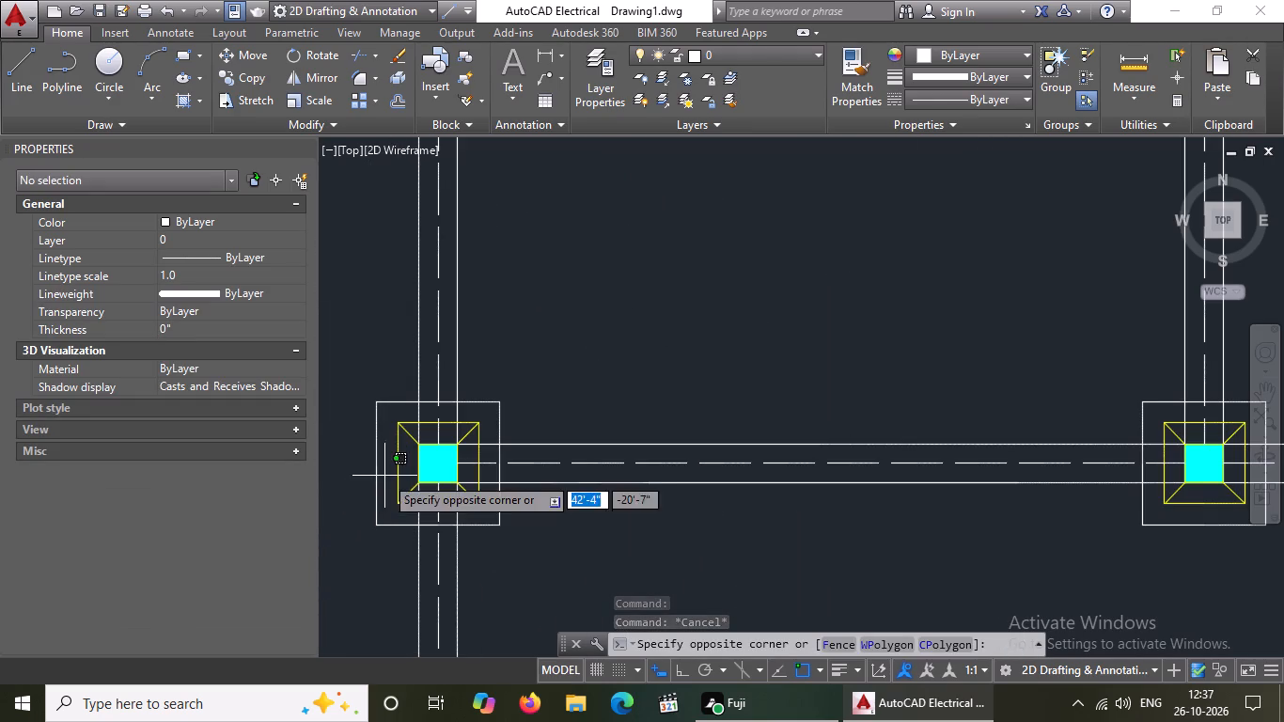
left_click(369, 479)
left_click(974, 102)
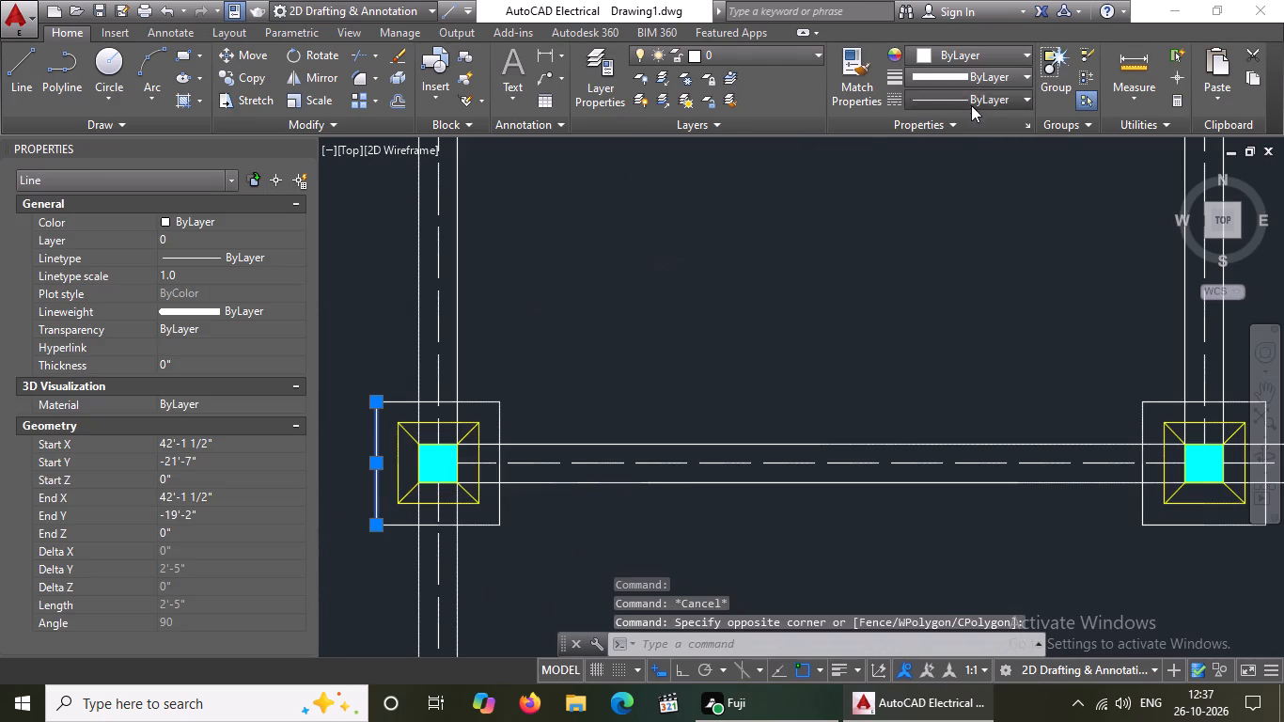
left_click(940, 177)
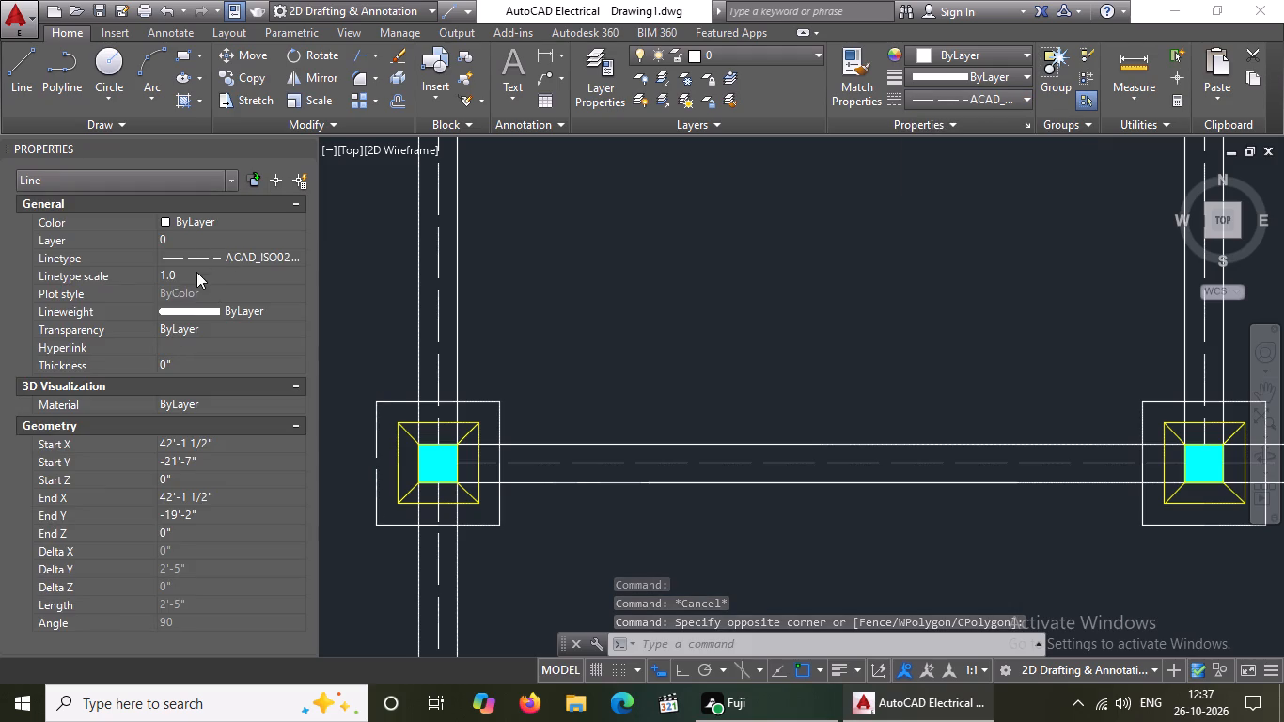
left_click(196, 272)
key("BackSpace")
key("BackSpace")
key("BackSpace")
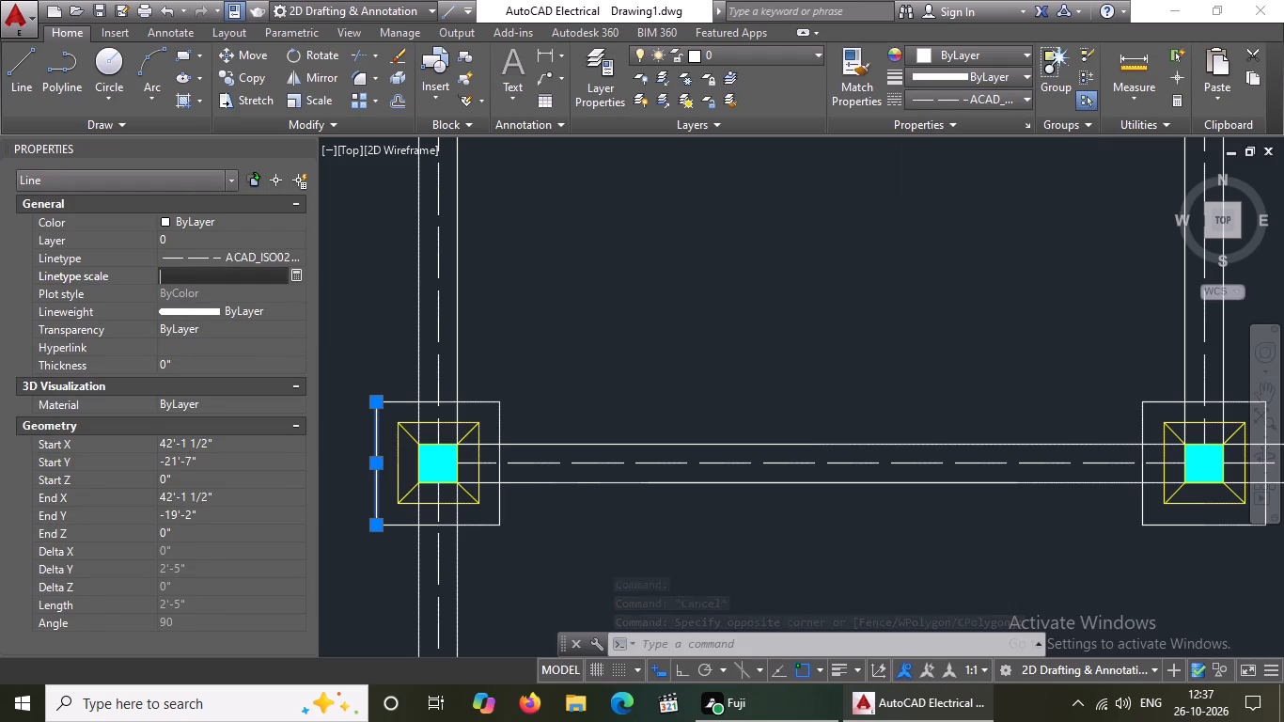
type("0.5")
key("Return")
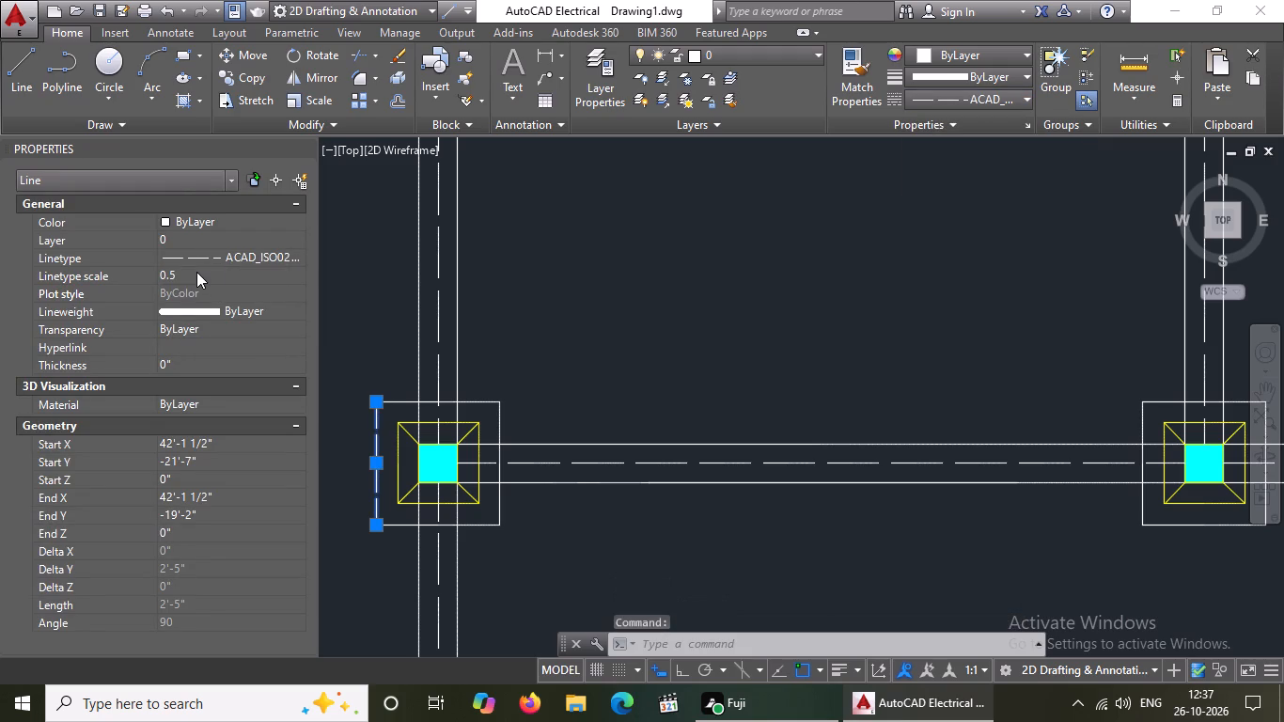
Give the top edge of the third row's first footing outer square the ACAD_ISO02W100 linetype with a linetype scale of 0.5.
left_click(397, 407)
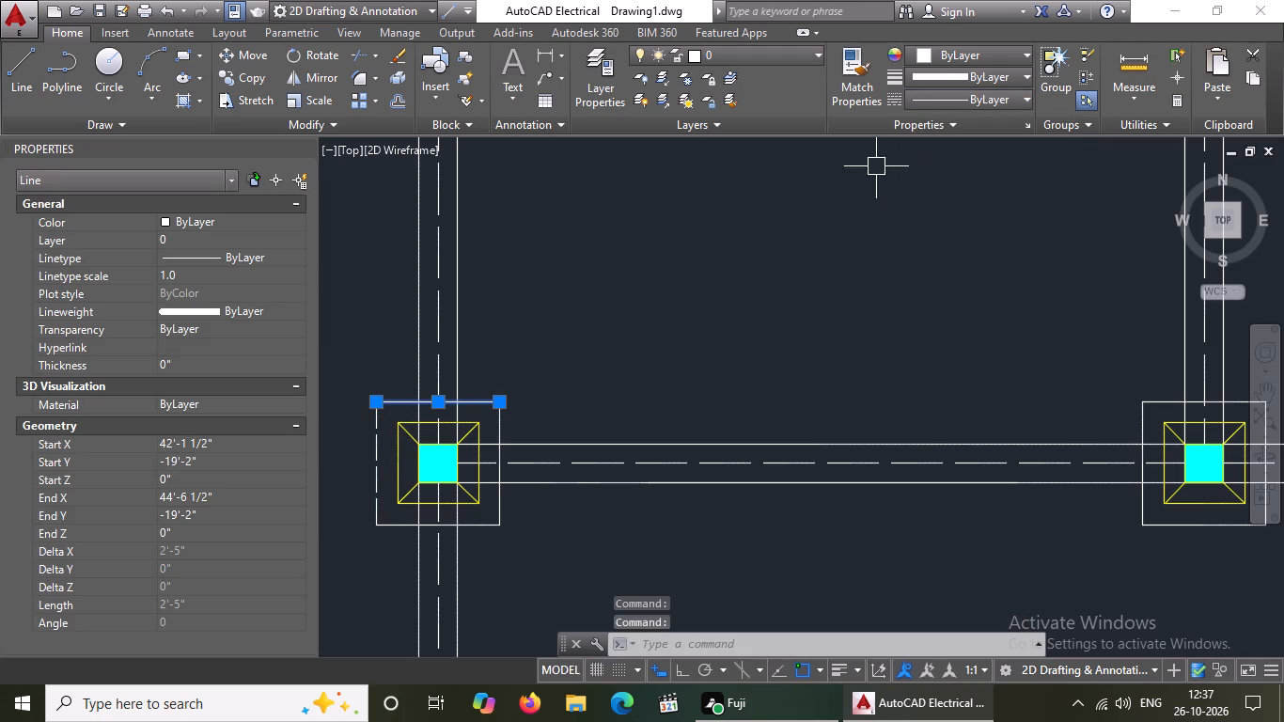
left_click(976, 94)
left_click(962, 172)
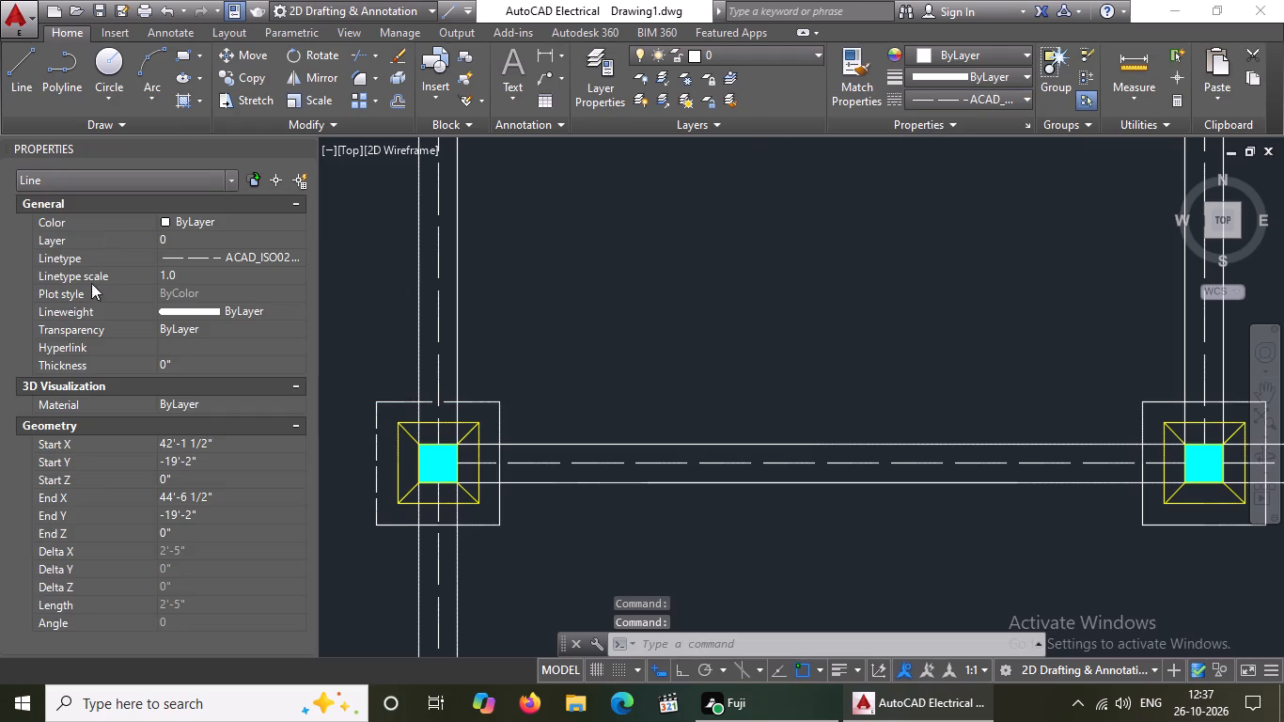
left_click(211, 278)
key("BackSpace")
key("BackSpace")
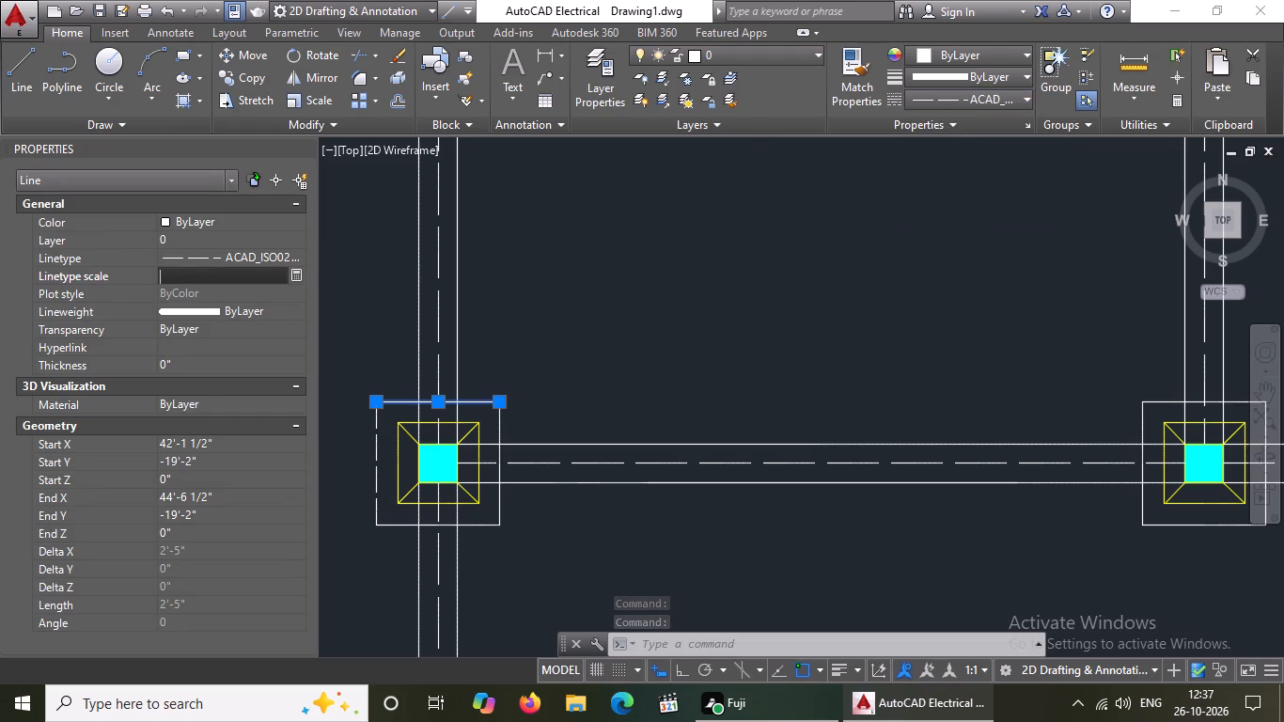
type("0.5")
key("Return")
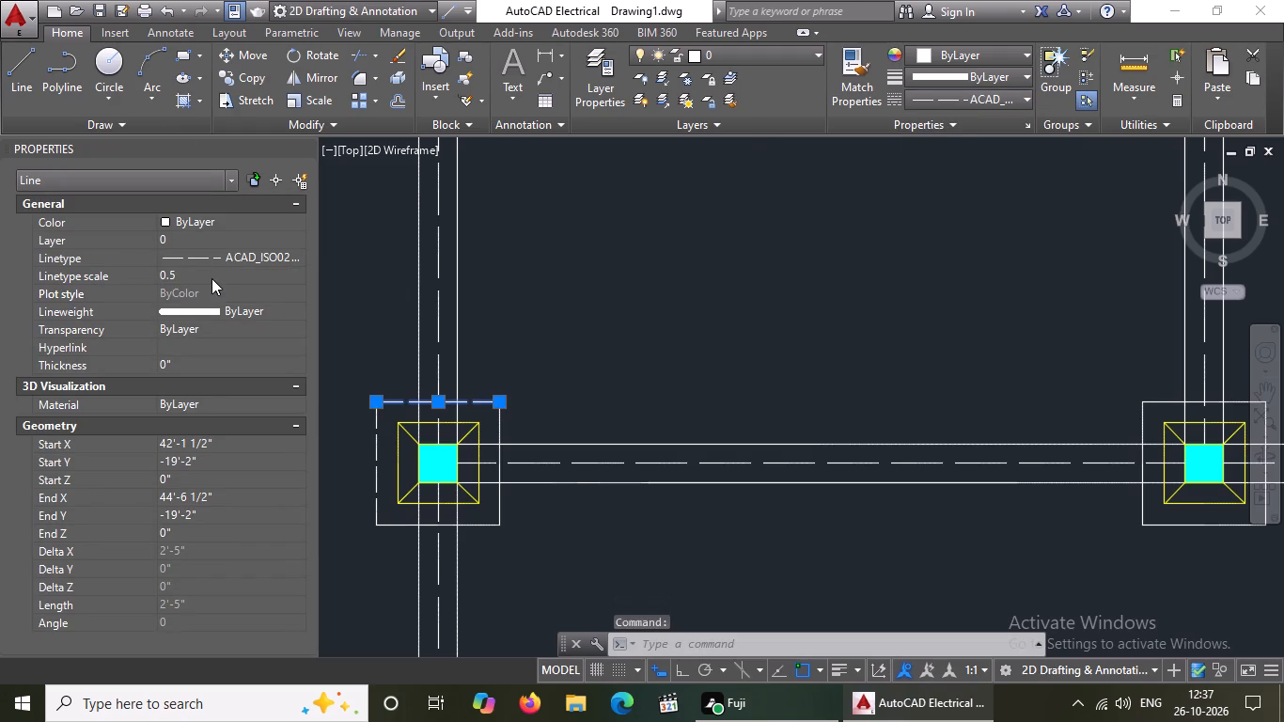
Give the right edge of the third row's first footing outer square the ACAD_ISO02W100 linetype with a linetype scale of 0.5.
scroll(473, 422, "up", 2)
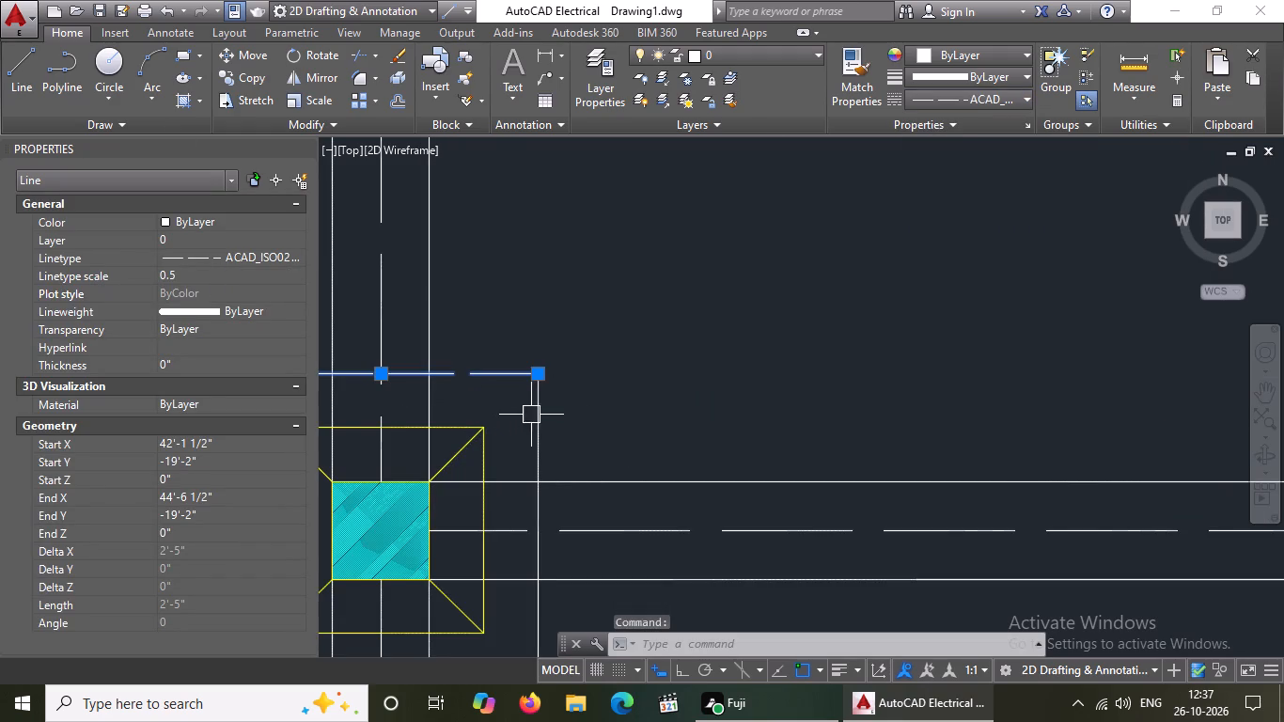
left_click(538, 413)
left_click(946, 101)
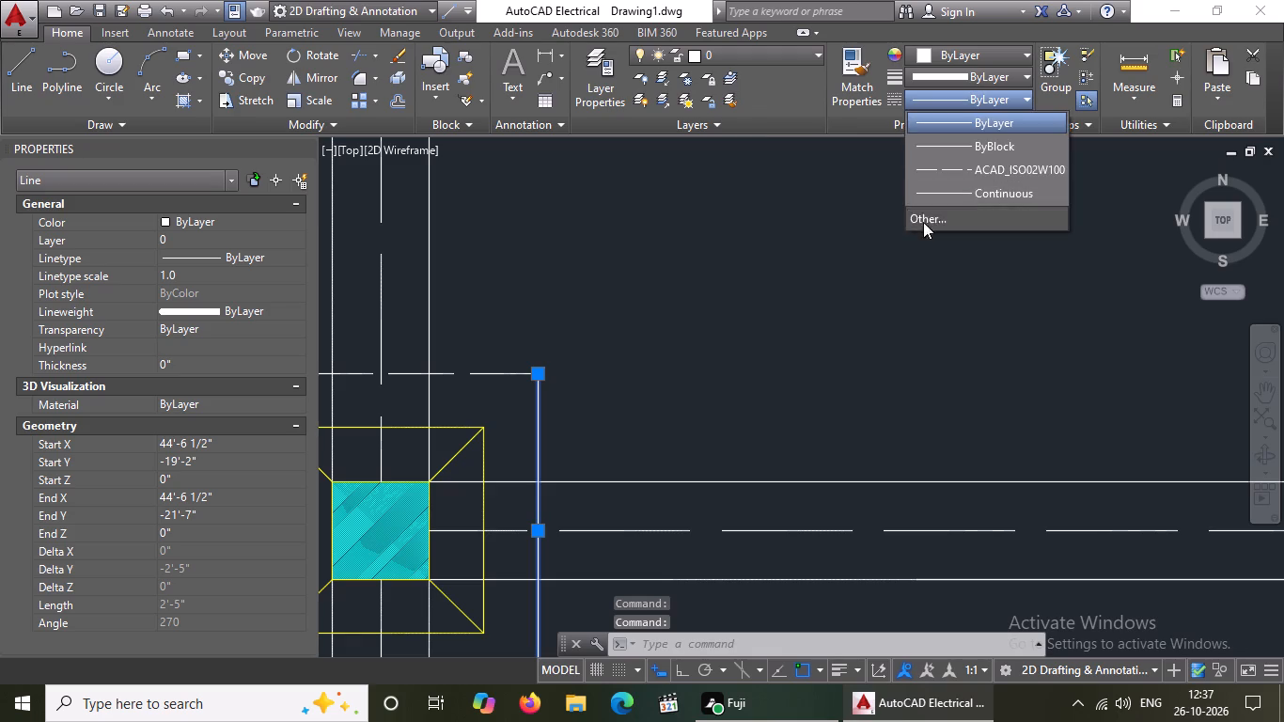
left_click(936, 168)
left_click(196, 272)
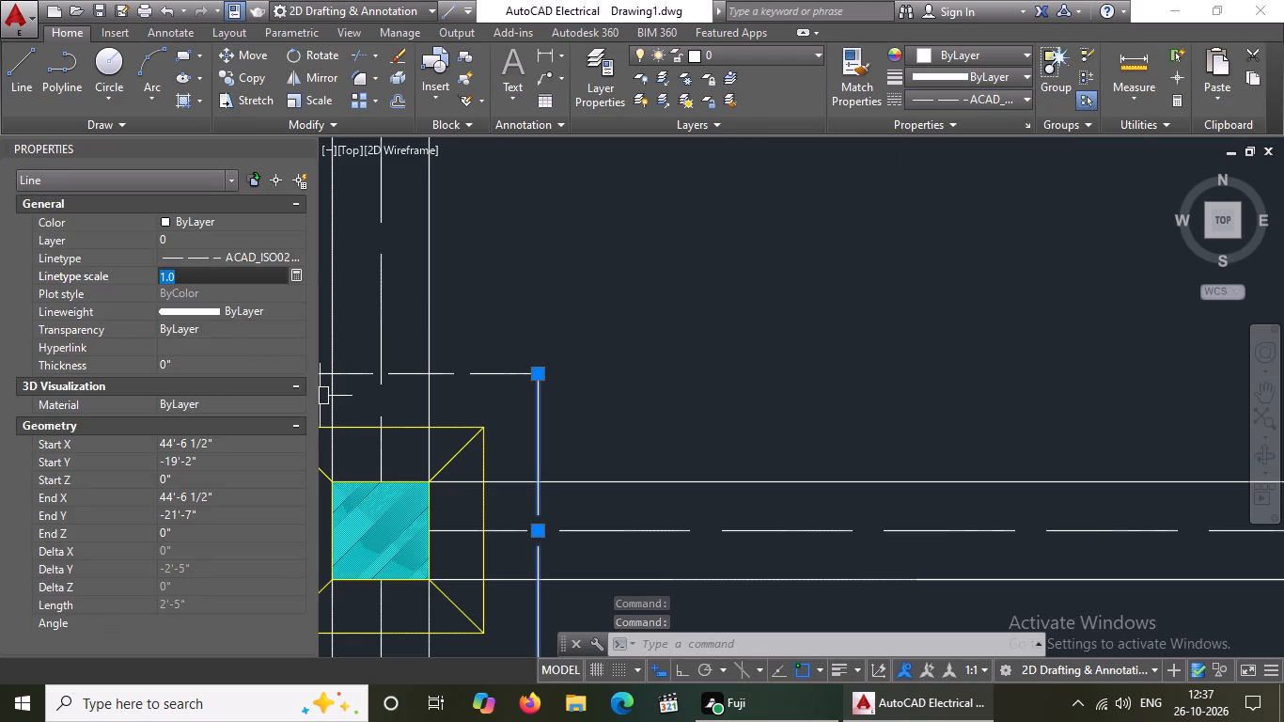
key("BackSpace")
key("BackSpace")
type("0.5")
key("Return")
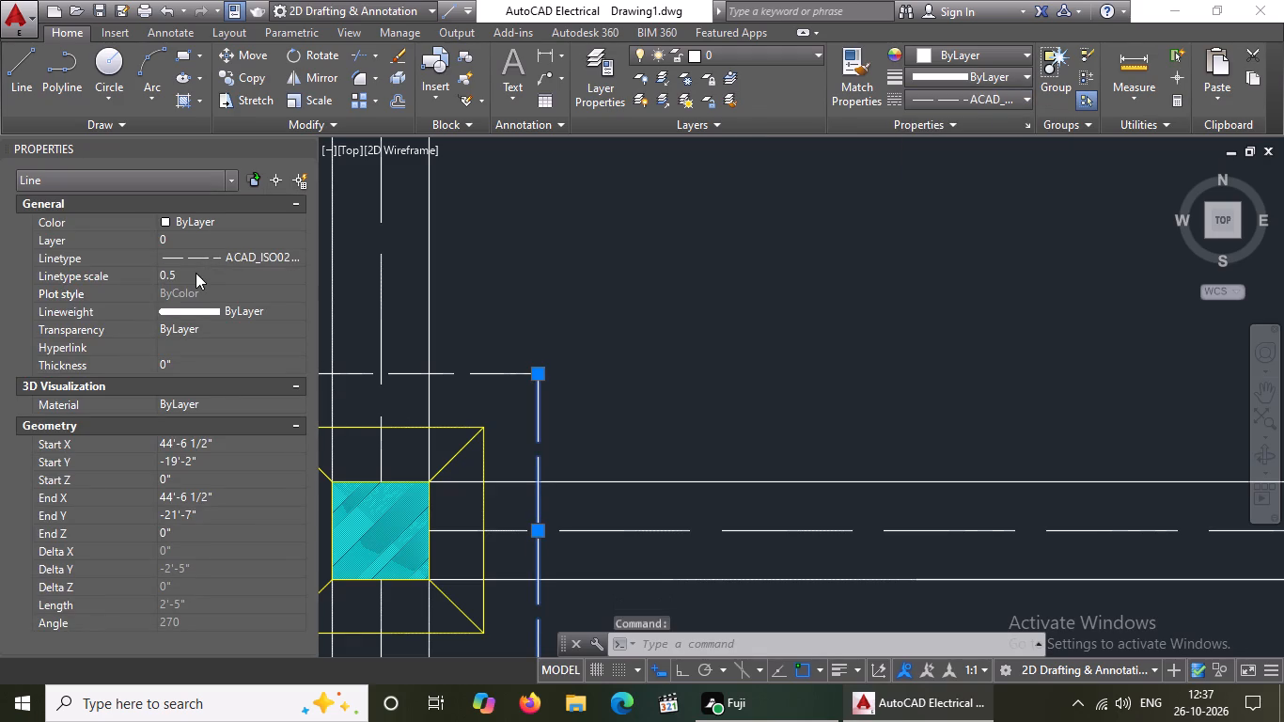
Give the bottom edge of the third row's first footing outer square the ACAD_ISO02W100 linetype with a linetype scale of 0.5.
scroll(492, 338, "down", 3)
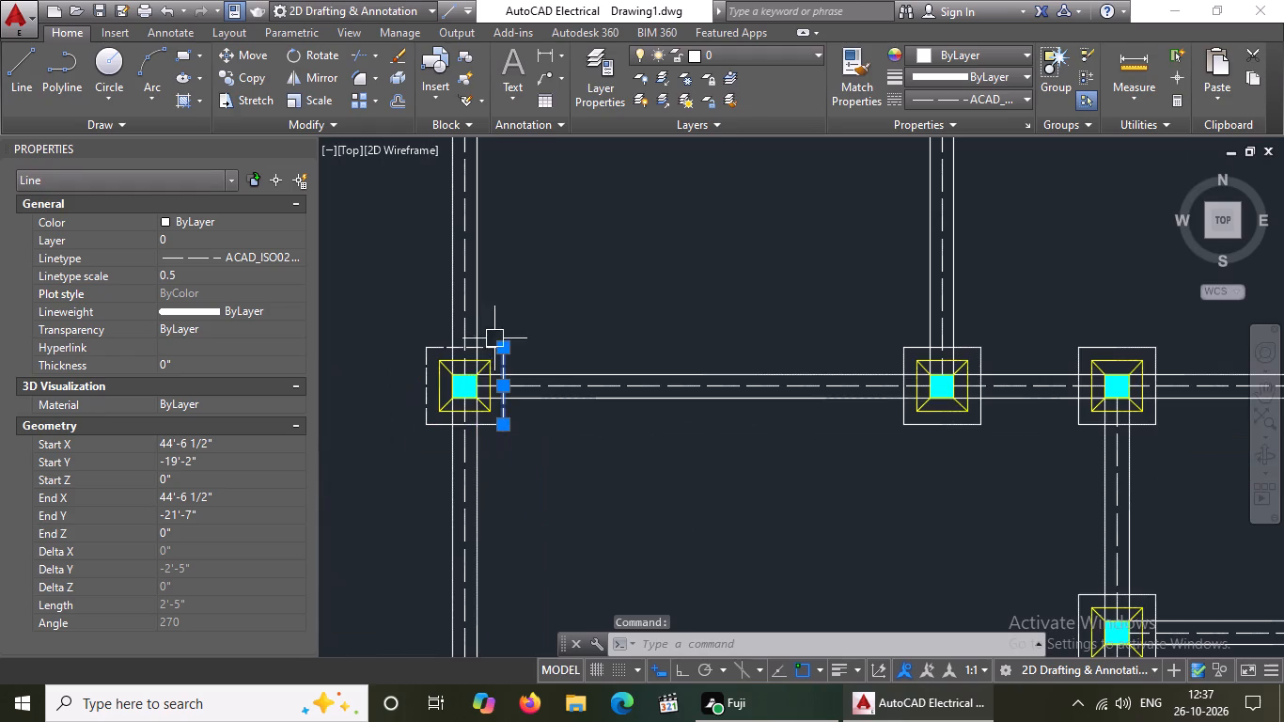
scroll(407, 443, "up", 2)
left_click(481, 403)
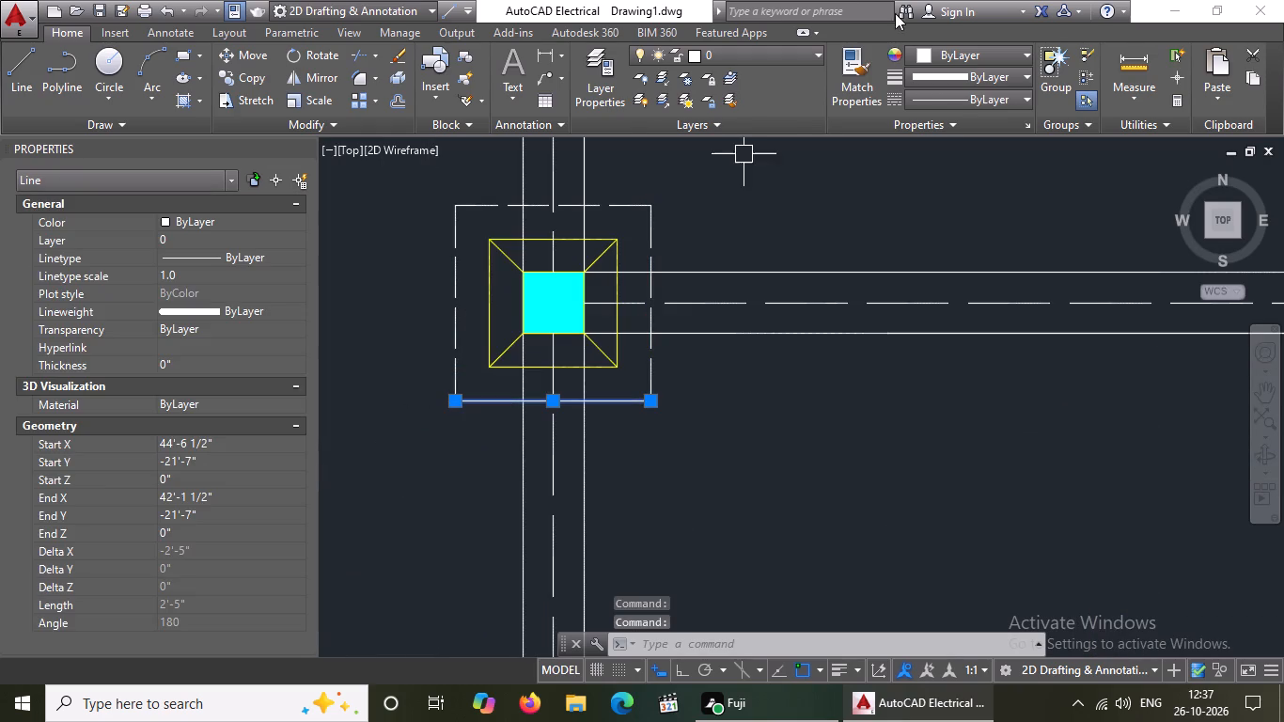
left_click(983, 102)
left_click(949, 161)
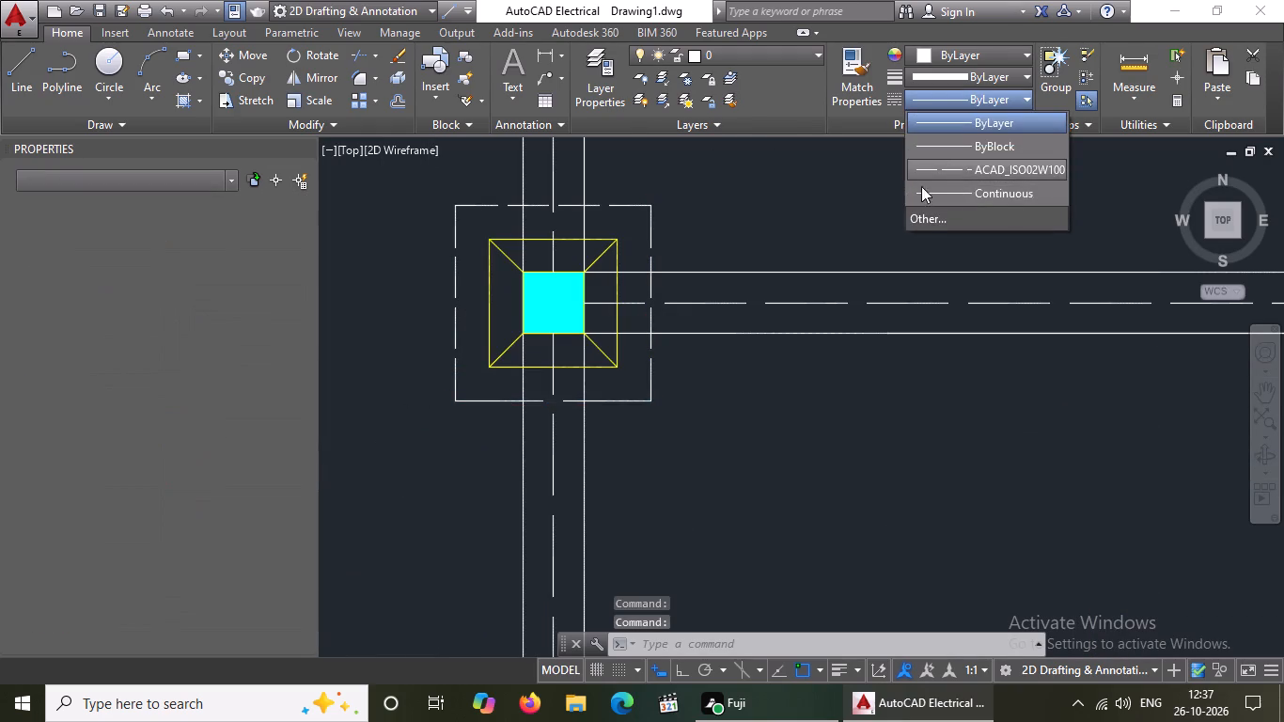
left_click(192, 282)
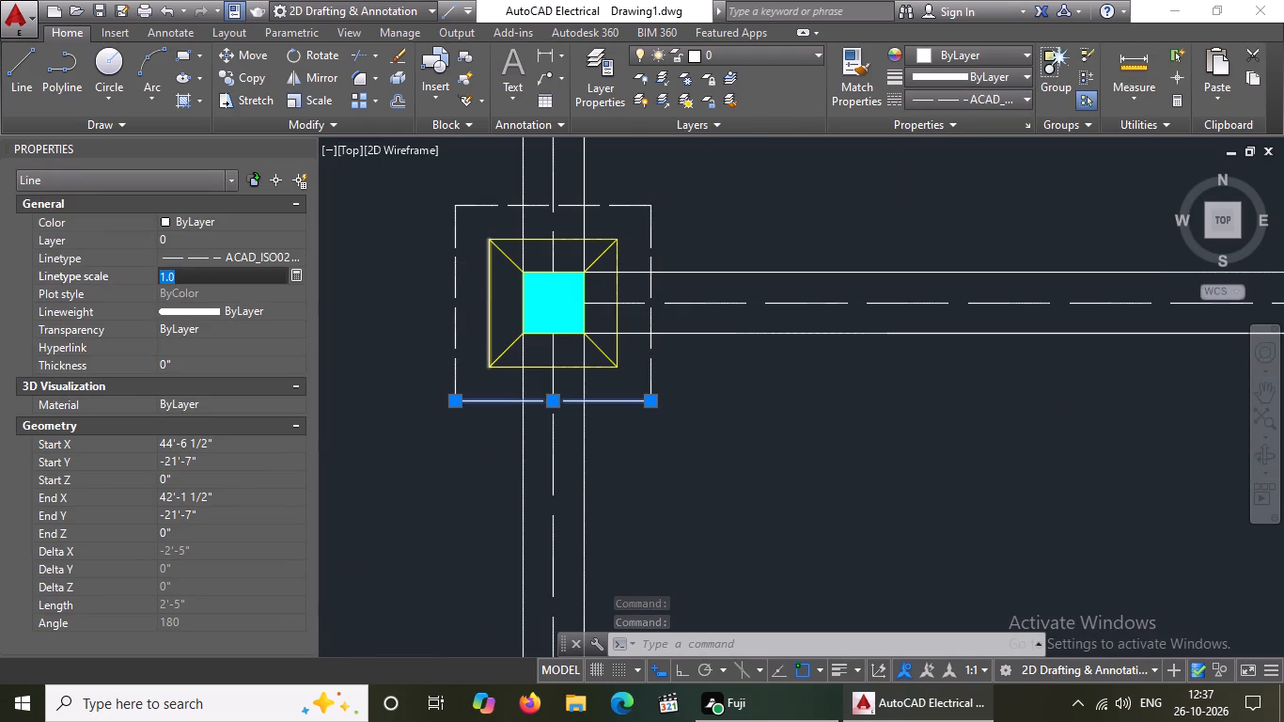
key("BackSpace")
key("BackSpace")
key("BackSpace")
key("BackSpace")
type("0.5")
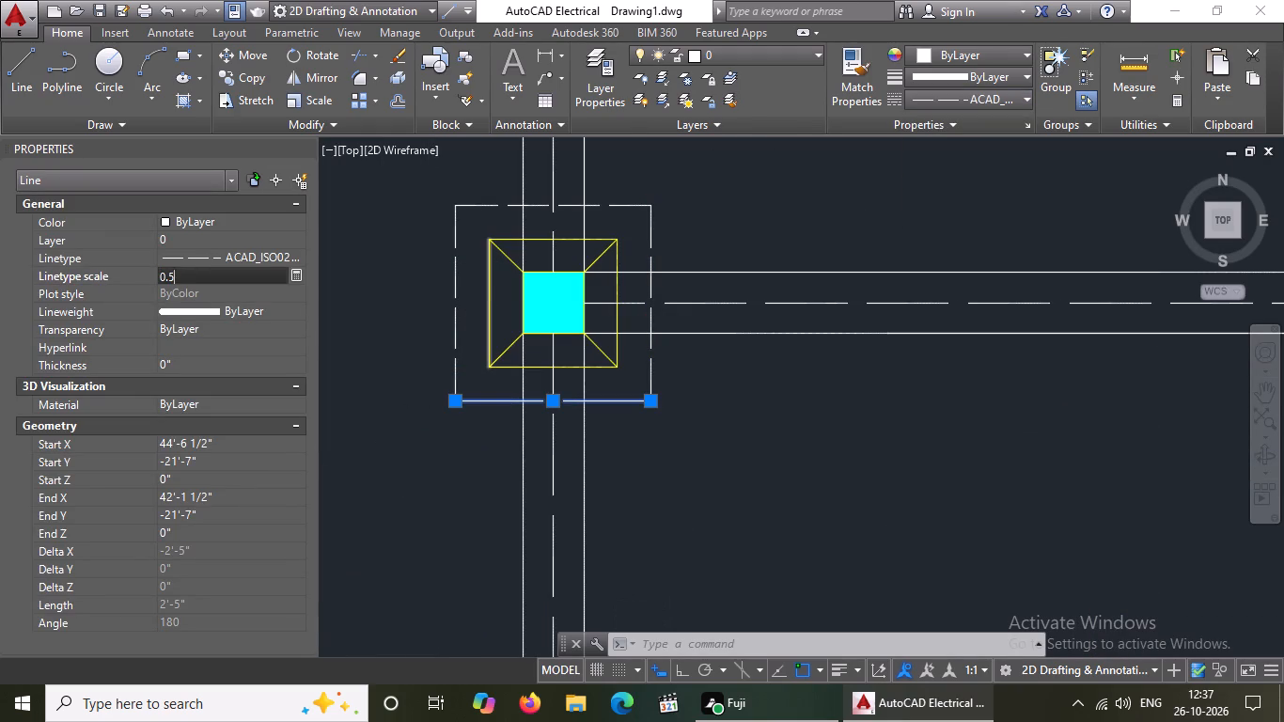
key("Return")
Give the bottom edge of the third row's second footing outer square the ACAD_ISO02W100 linetype with a linetype scale of 0.5.
scroll(458, 309, "down", 3)
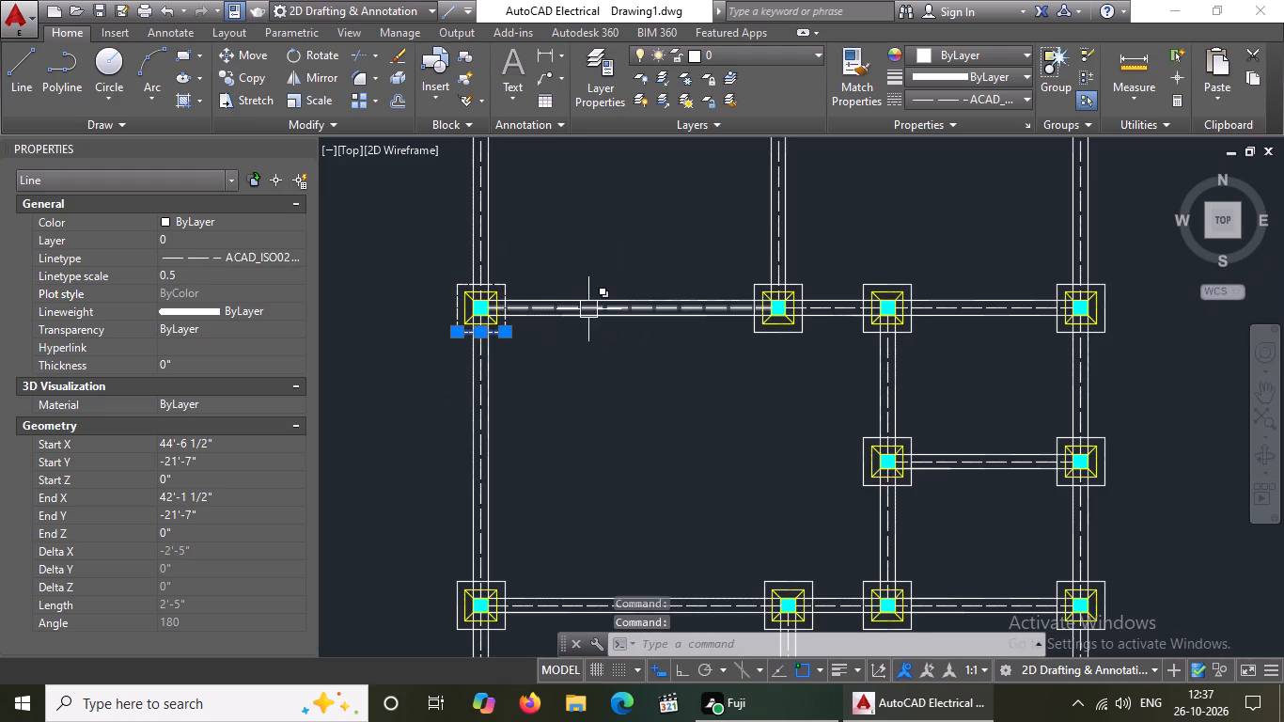
scroll(604, 304, "down", 3)
scroll(630, 265, "up", 2)
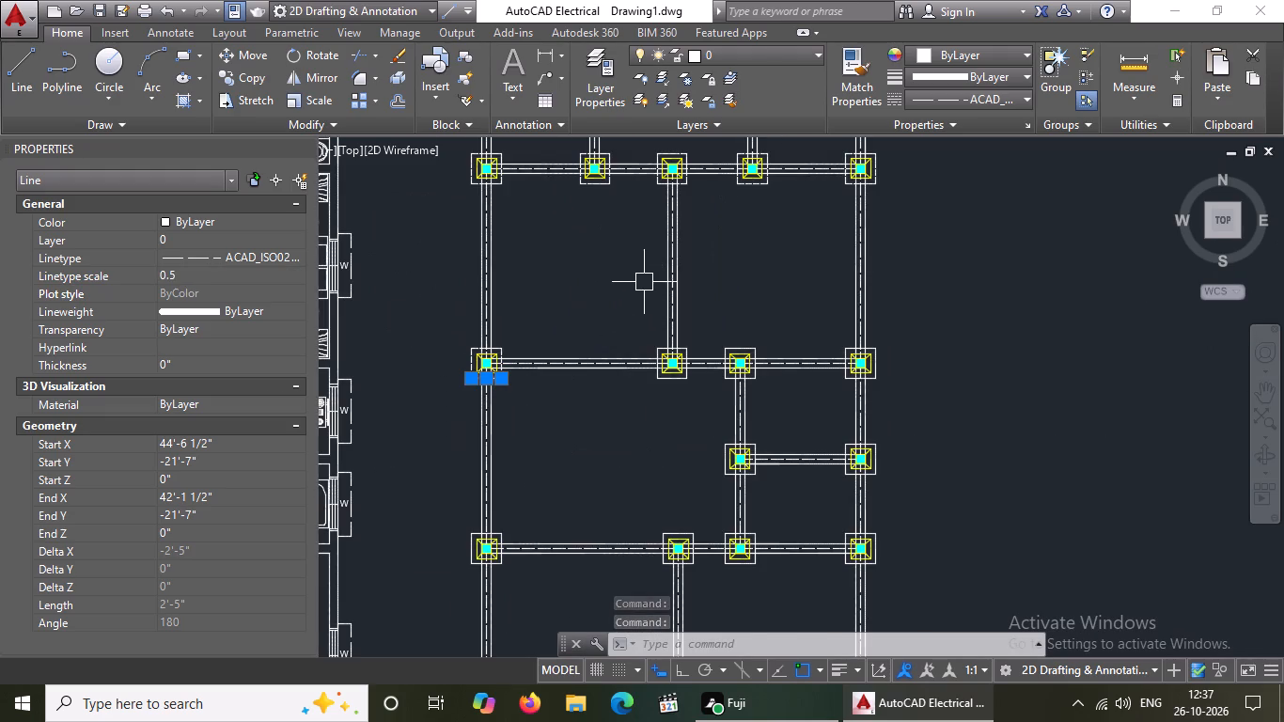
scroll(644, 282, "up", 3)
scroll(795, 531, "down", 4)
scroll(796, 560, "up", 4)
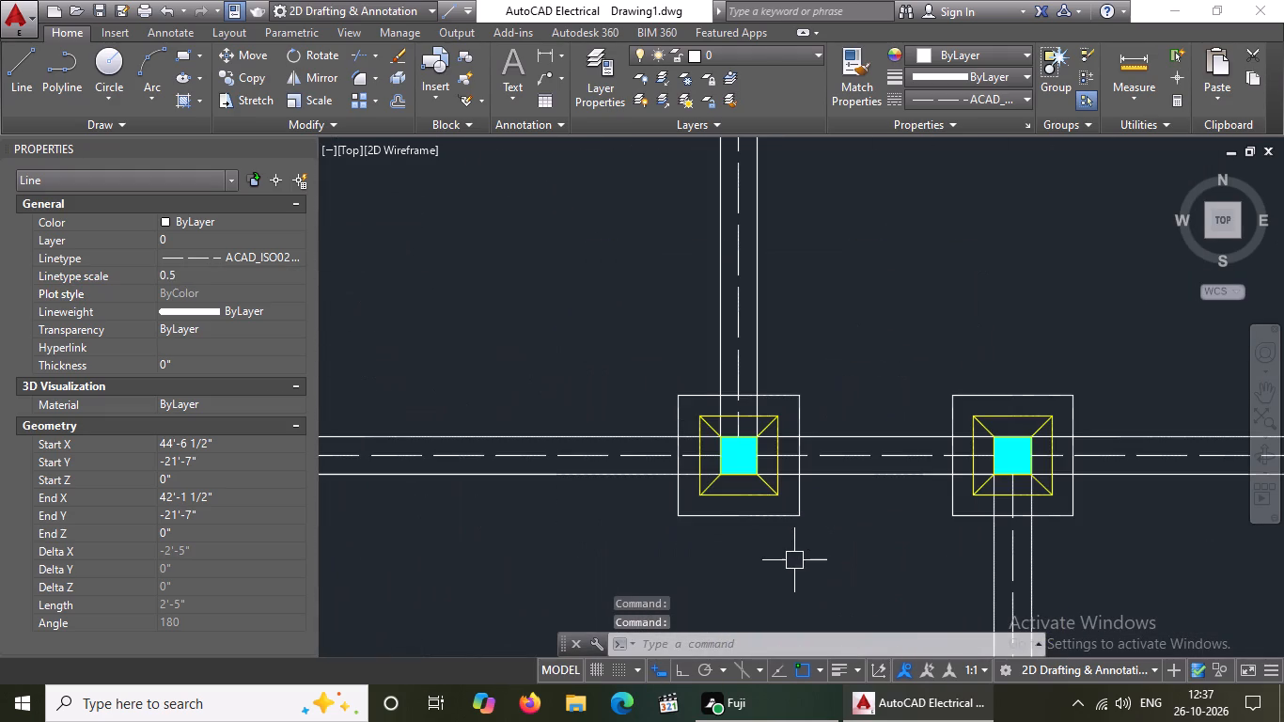
left_click(746, 519)
left_click(943, 95)
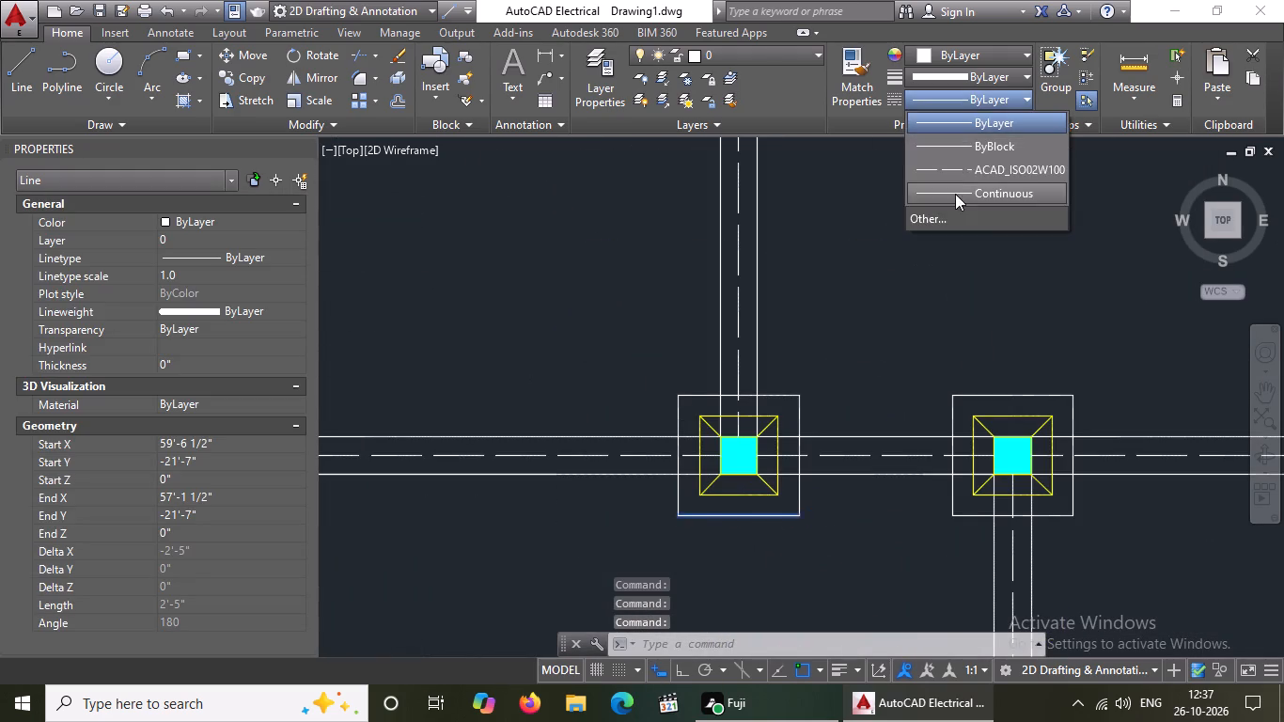
left_click_drag(959, 157, 959, 165)
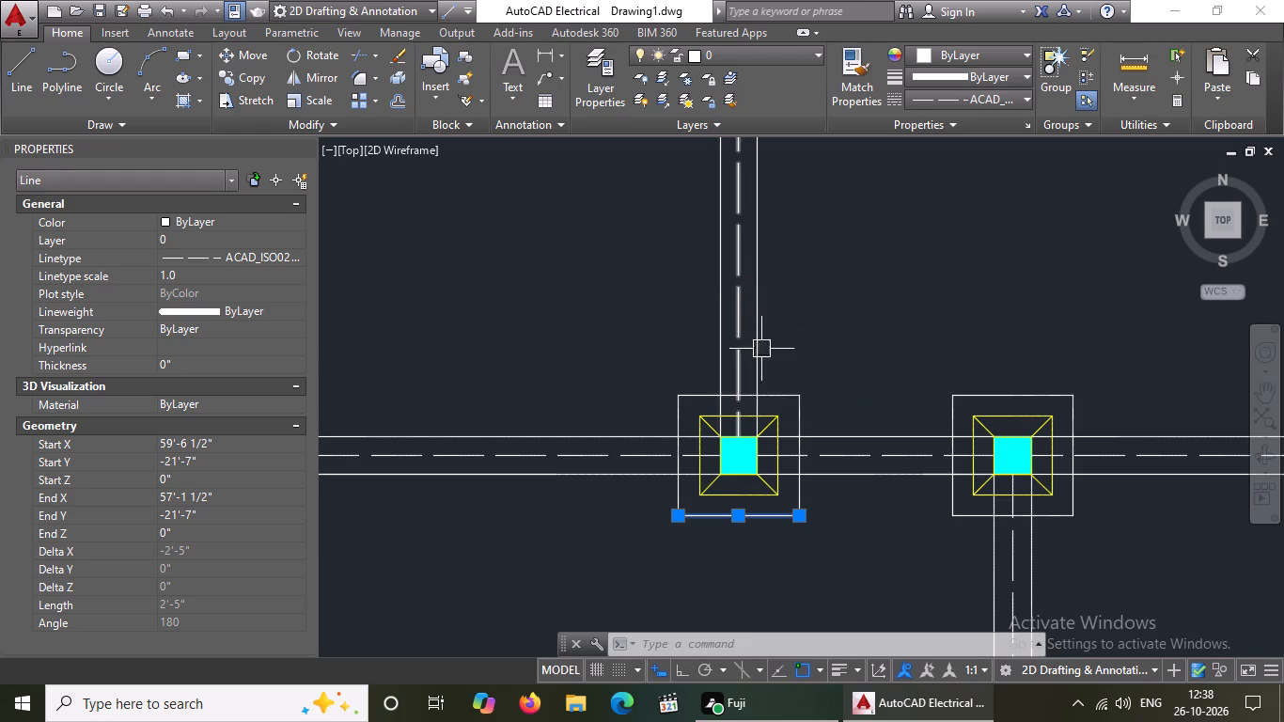
left_click(963, 93)
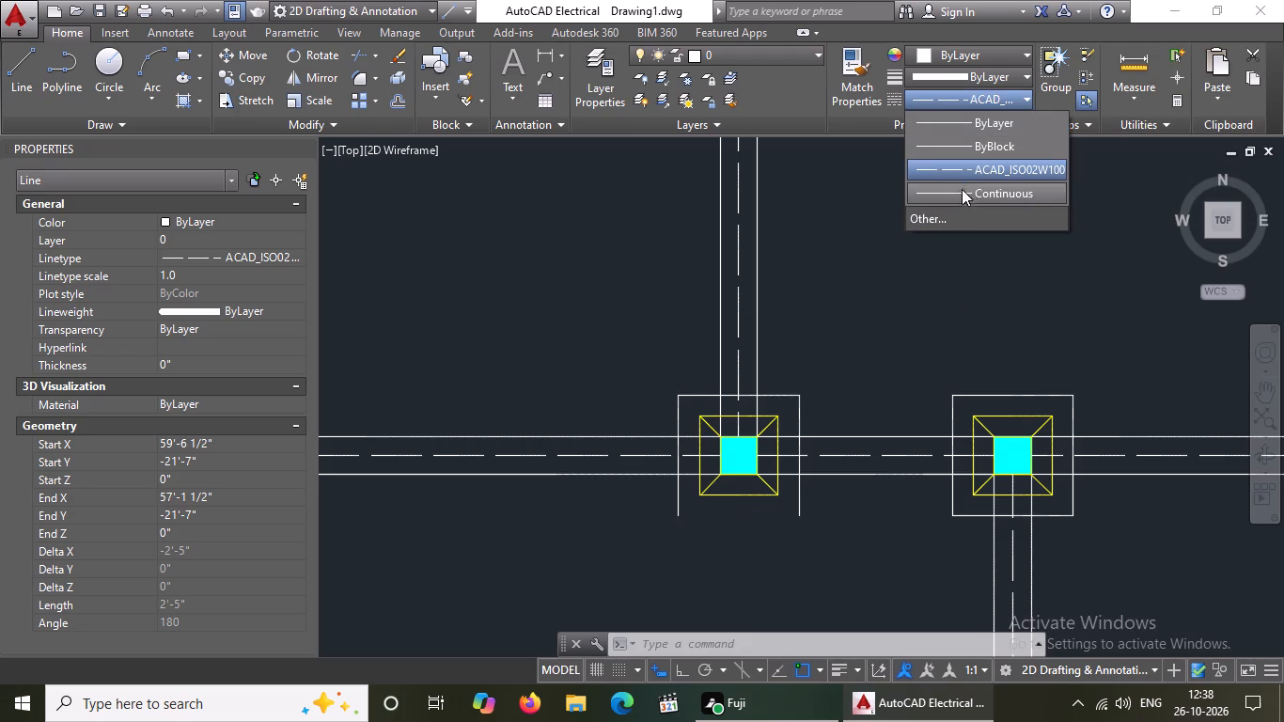
left_click(963, 168)
left_click(221, 284)
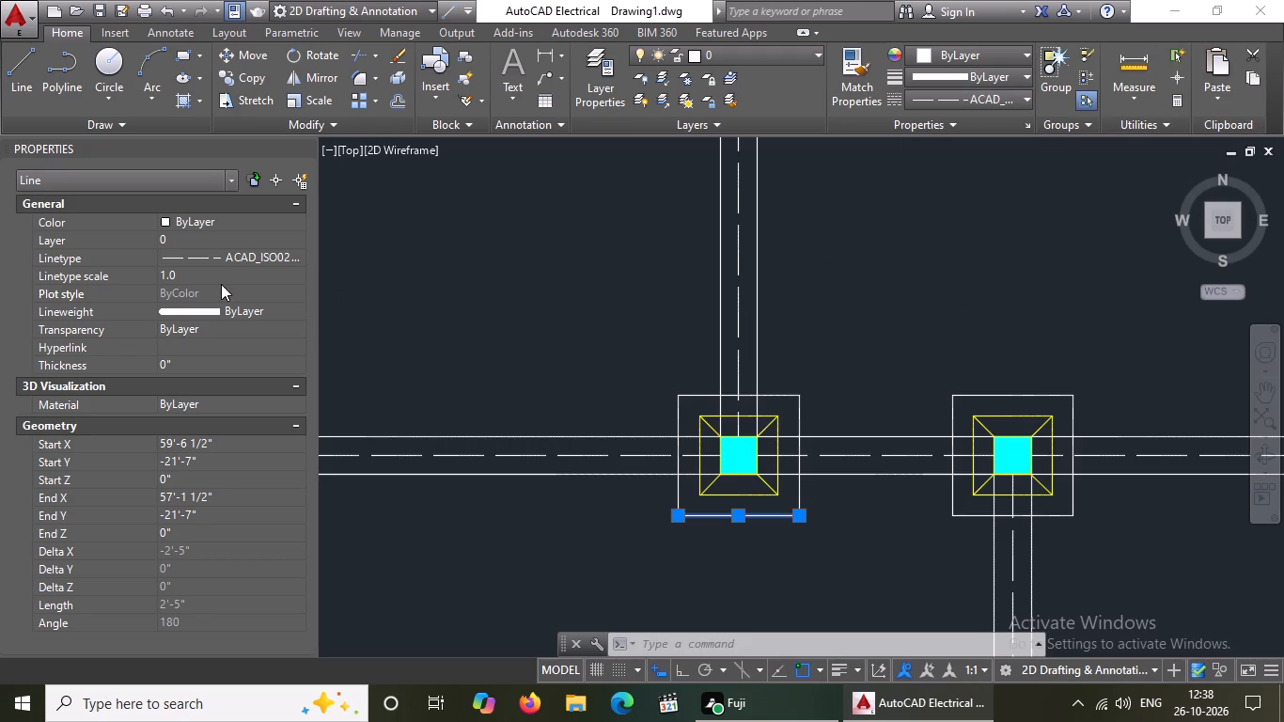
left_click(185, 275)
key("BackSpace")
key("BackSpace")
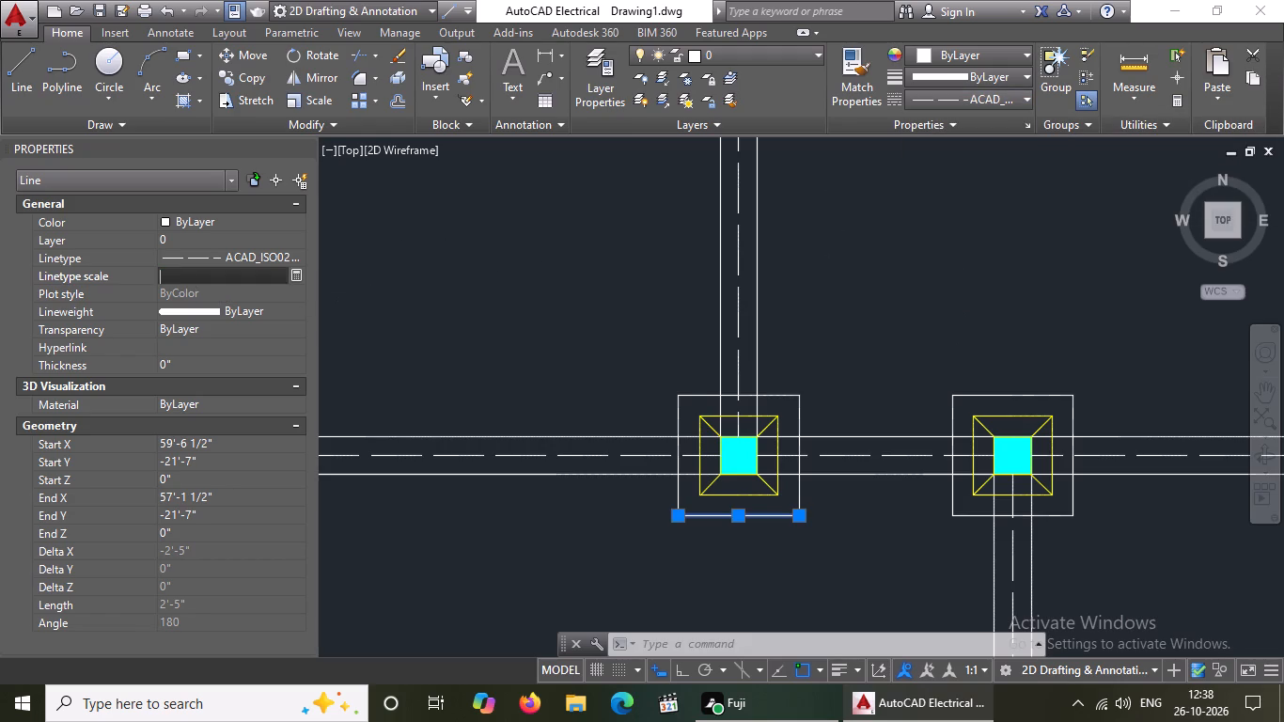
key("BackSpace")
type("0.5")
key("Return")
Give the left edge of the third row's second footing outer square the ACAD_ISO02W100 linetype with a linetype scale of 0.5.
scroll(838, 469, "down", 2)
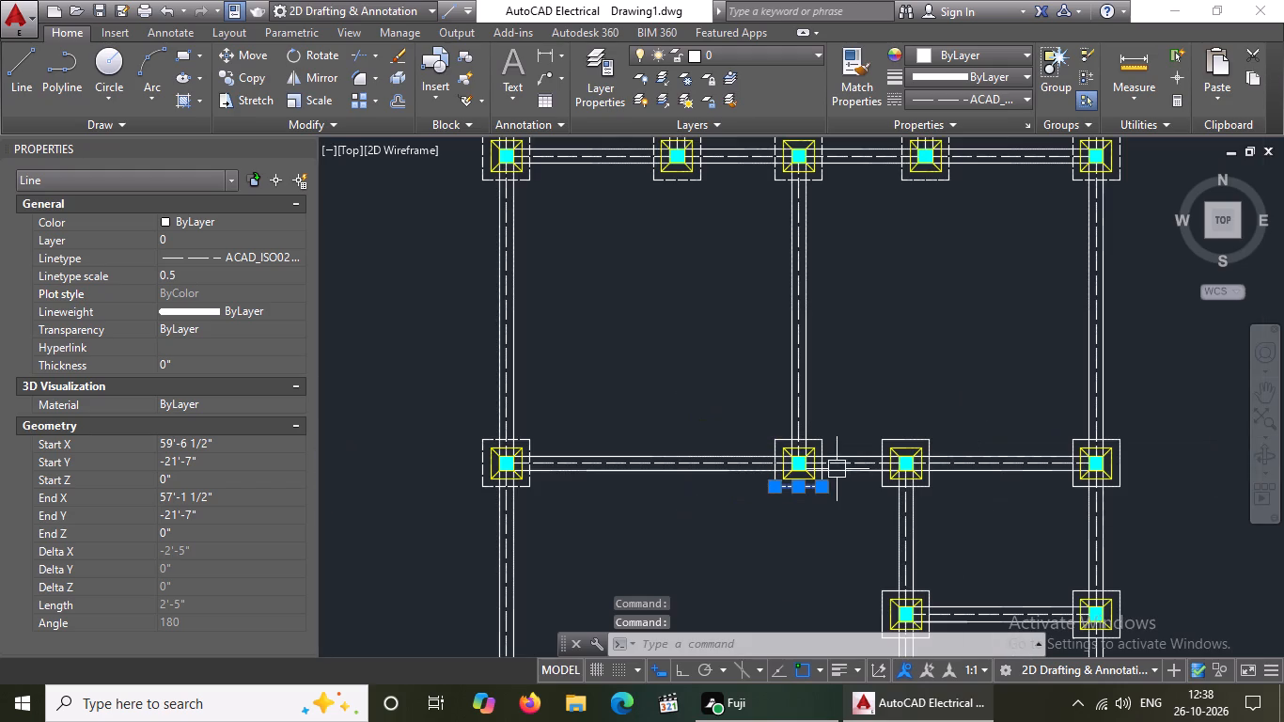
scroll(806, 475, "up", 3)
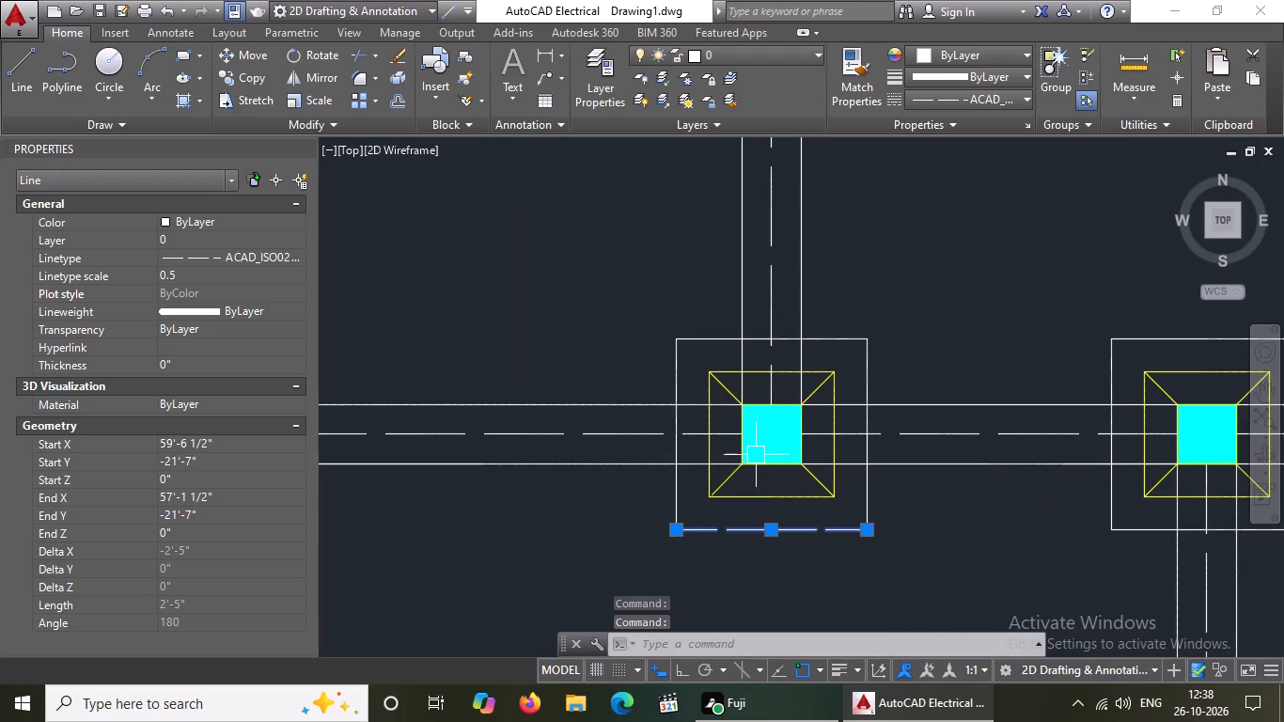
left_click(676, 364)
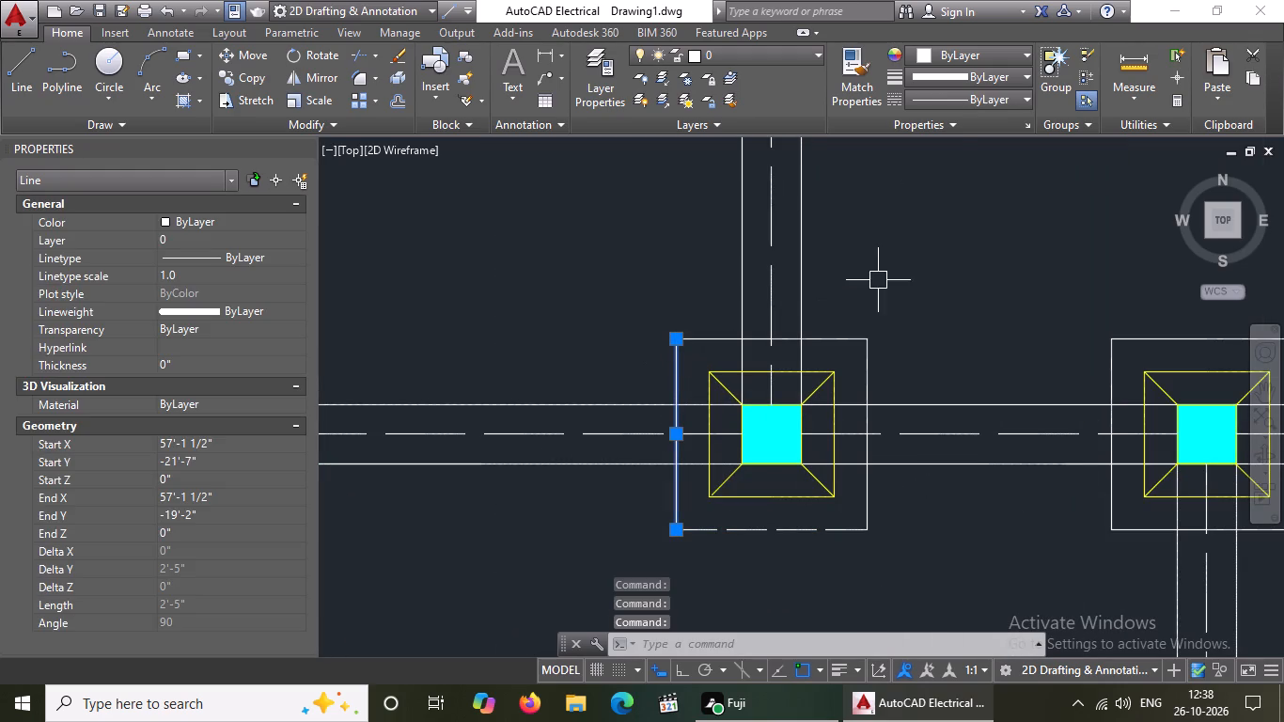
left_click(948, 96)
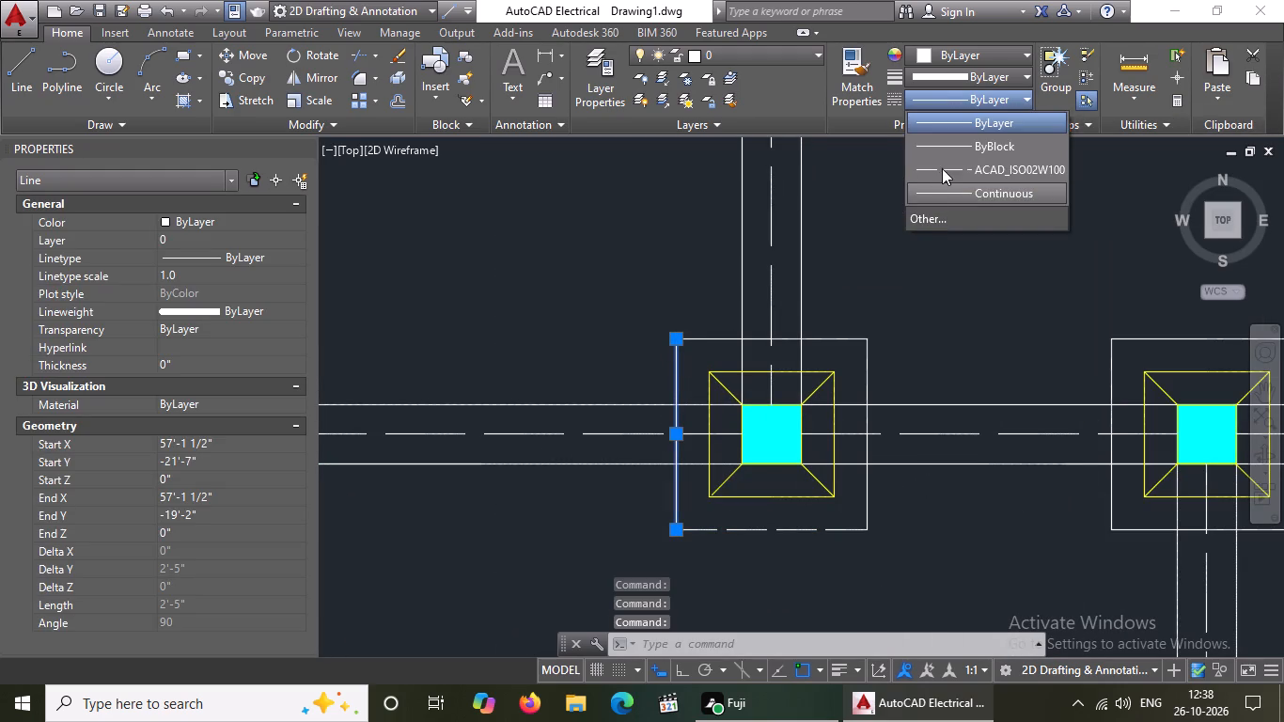
left_click(944, 166)
left_click(188, 281)
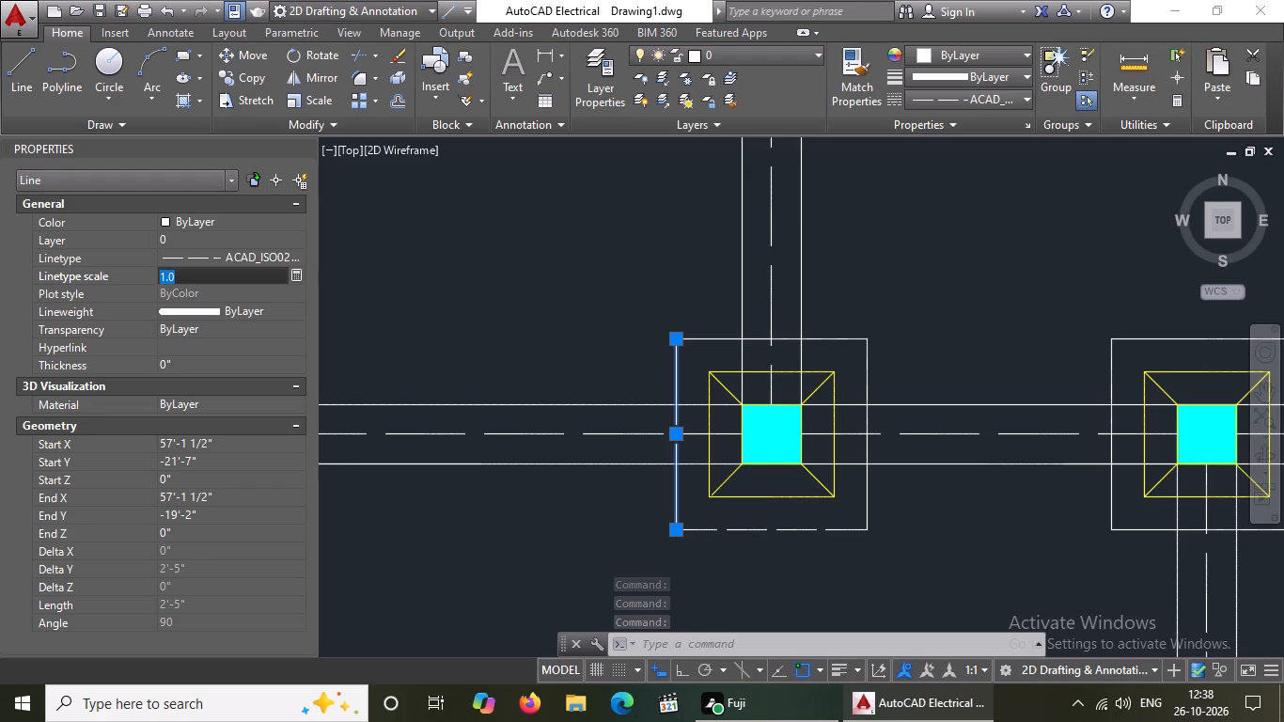
key("BackSpace")
key("BackSpace")
key("BackSpace")
type("0.5")
key("Return")
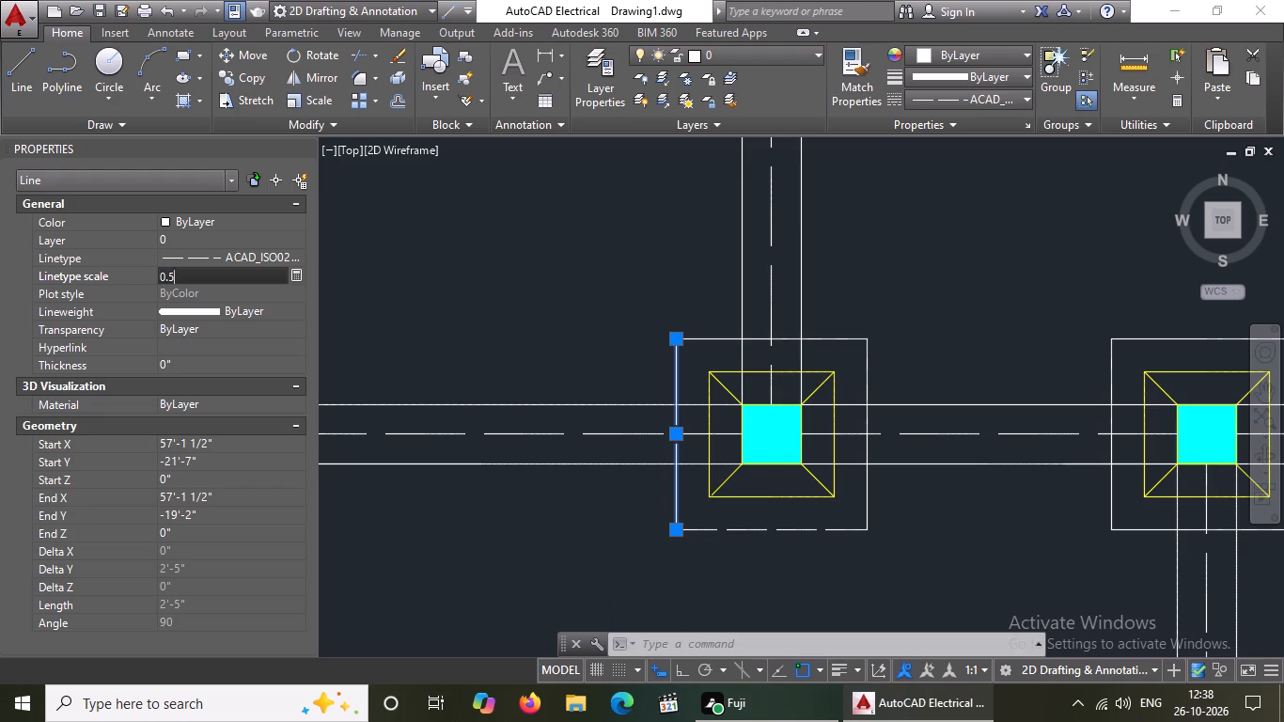
Give the top edge of the third row's second footing outer square the ACAD_ISO02W100 linetype with a linetype scale of 0.5.
scroll(759, 421, "down", 4)
scroll(766, 405, "up", 2)
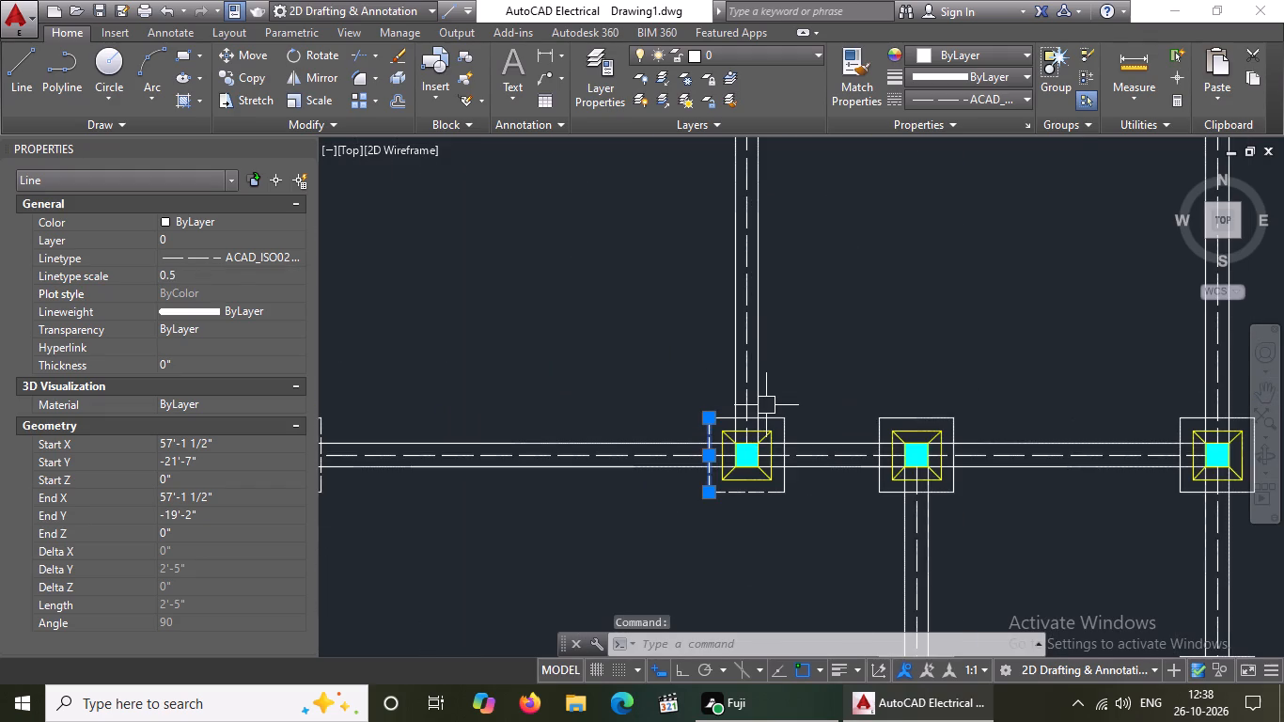
scroll(766, 405, "down", 2)
scroll(555, 391, "up", 2)
scroll(1131, 447, "up", 4)
left_click(902, 385)
scroll(902, 385, "down", 7)
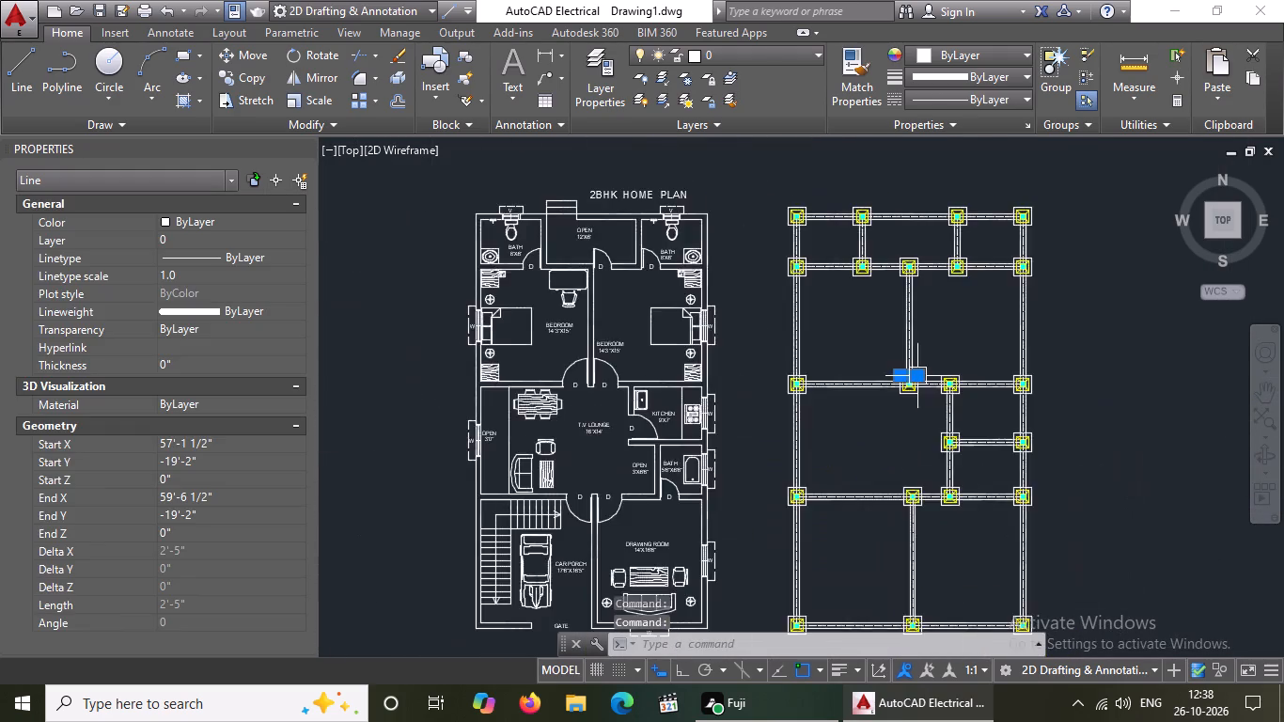
scroll(921, 306, "up", 3)
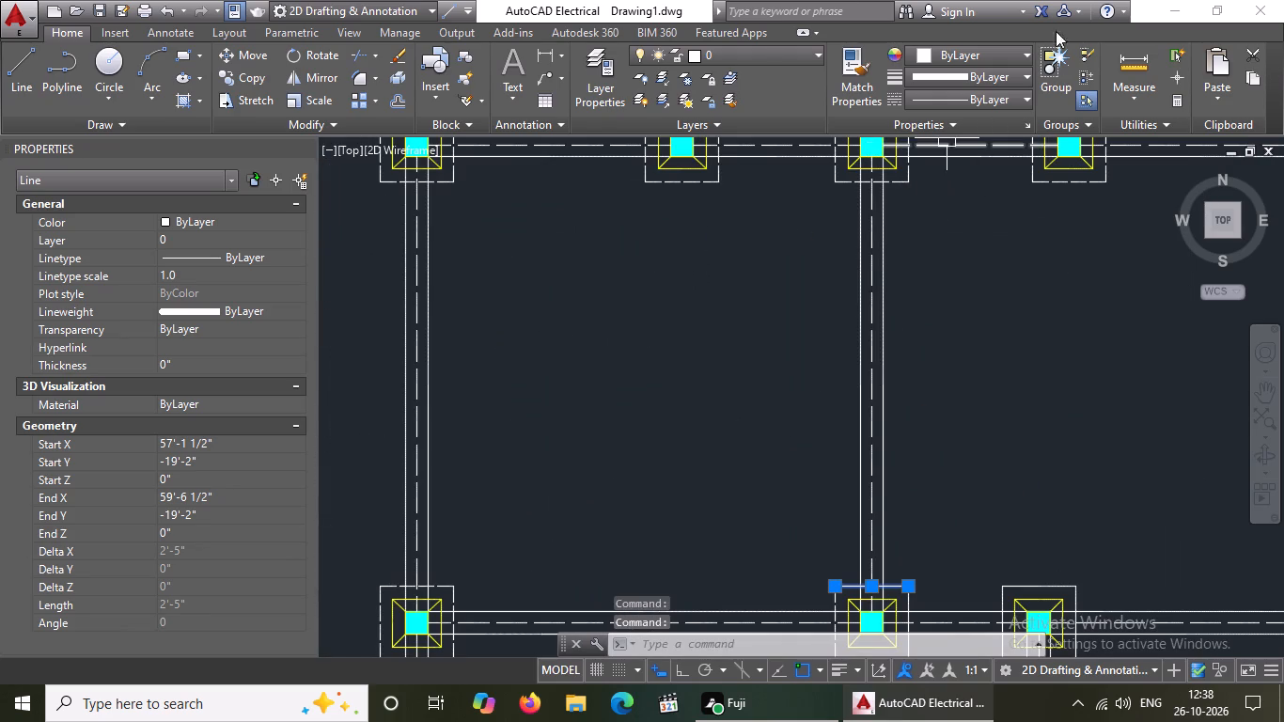
left_click(984, 102)
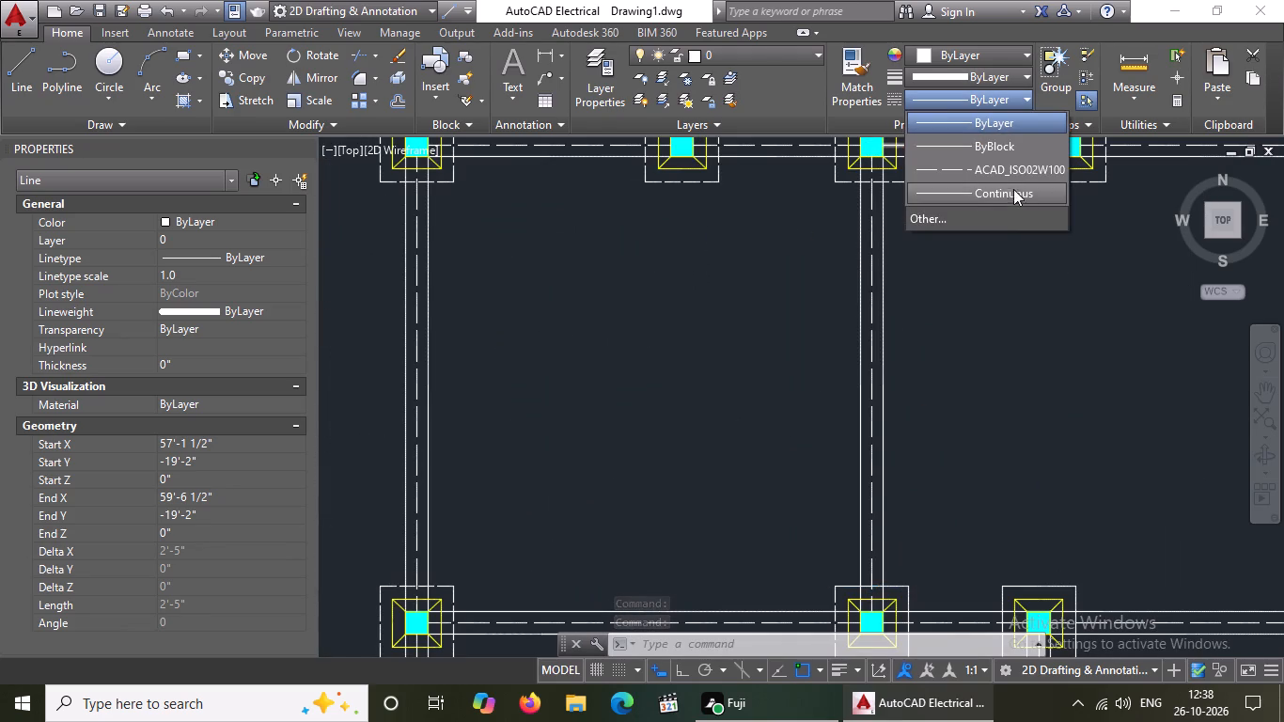
left_click(1010, 173)
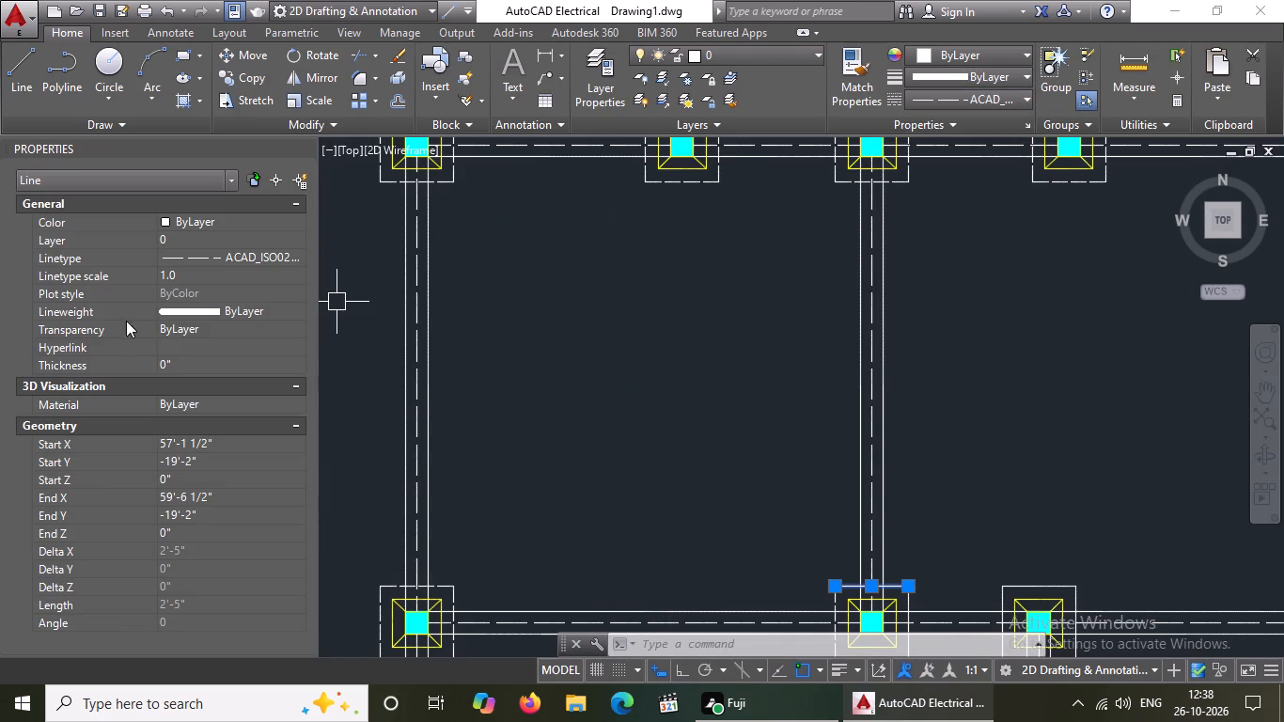
left_click(185, 278)
key("BackSpace")
key("BackSpace")
key("BackSpace")
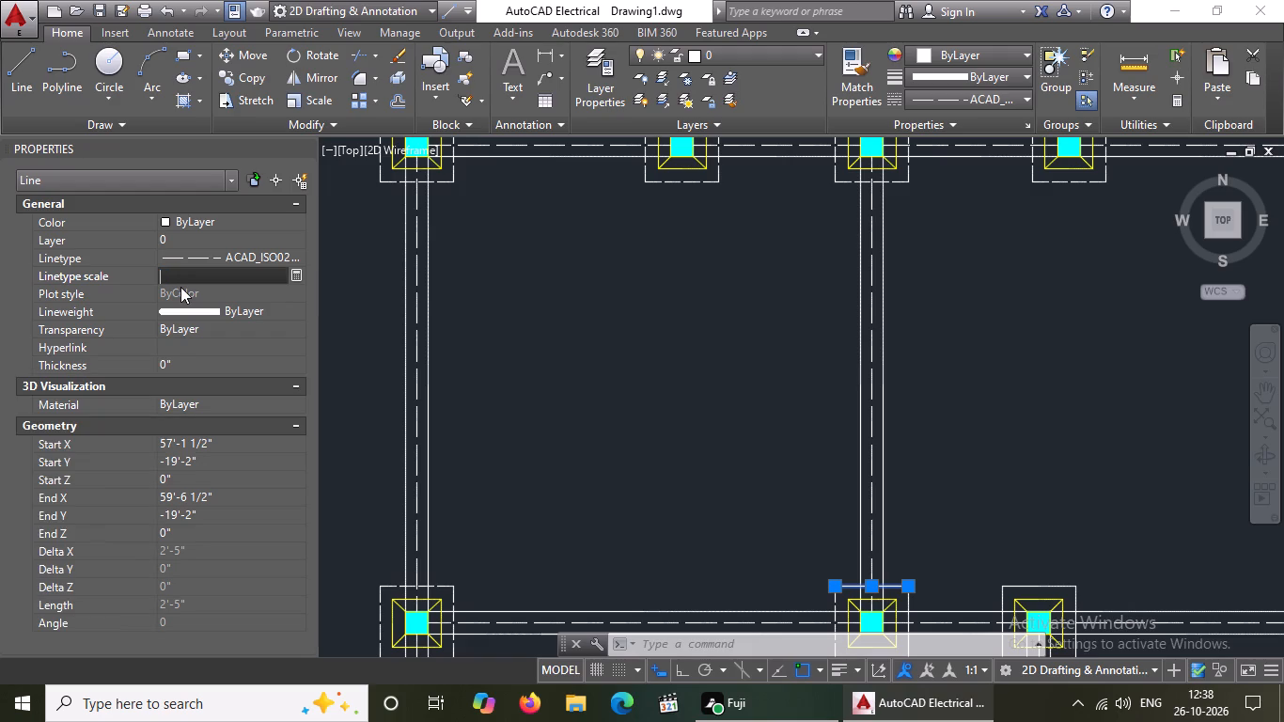
type("0.5")
key("Return")
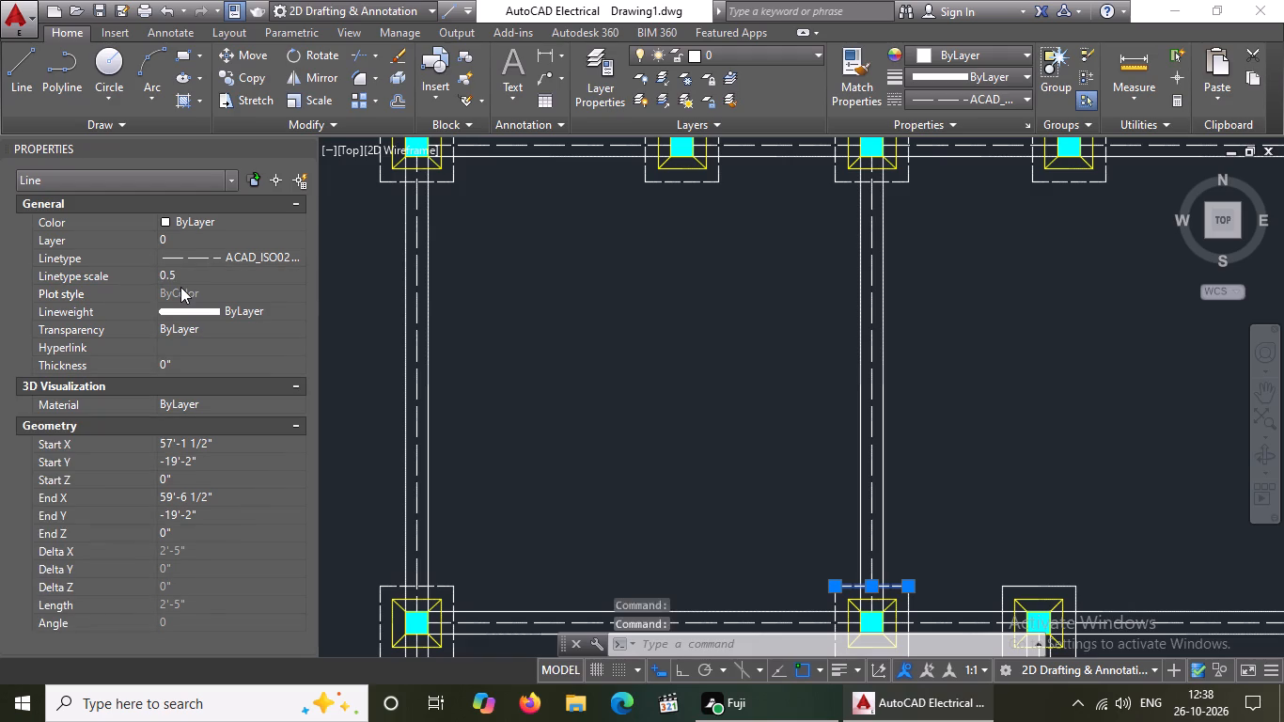
Give the right edge of the third row's second footing outer square the ACAD_ISO02W100 linetype with a linetype scale of 0.5.
scroll(801, 272, "down", 4)
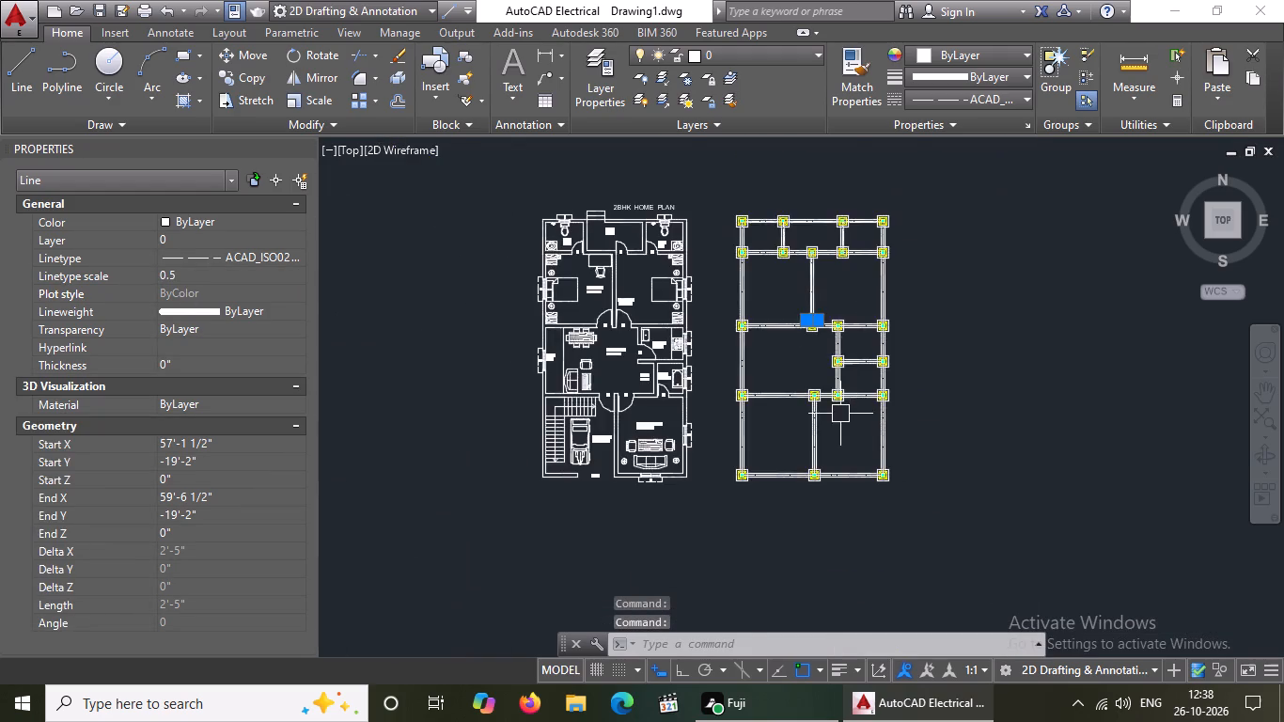
scroll(833, 408, "up", 3)
scroll(820, 182, "down", 2)
middle_click_drag(810, 242, 800, 343)
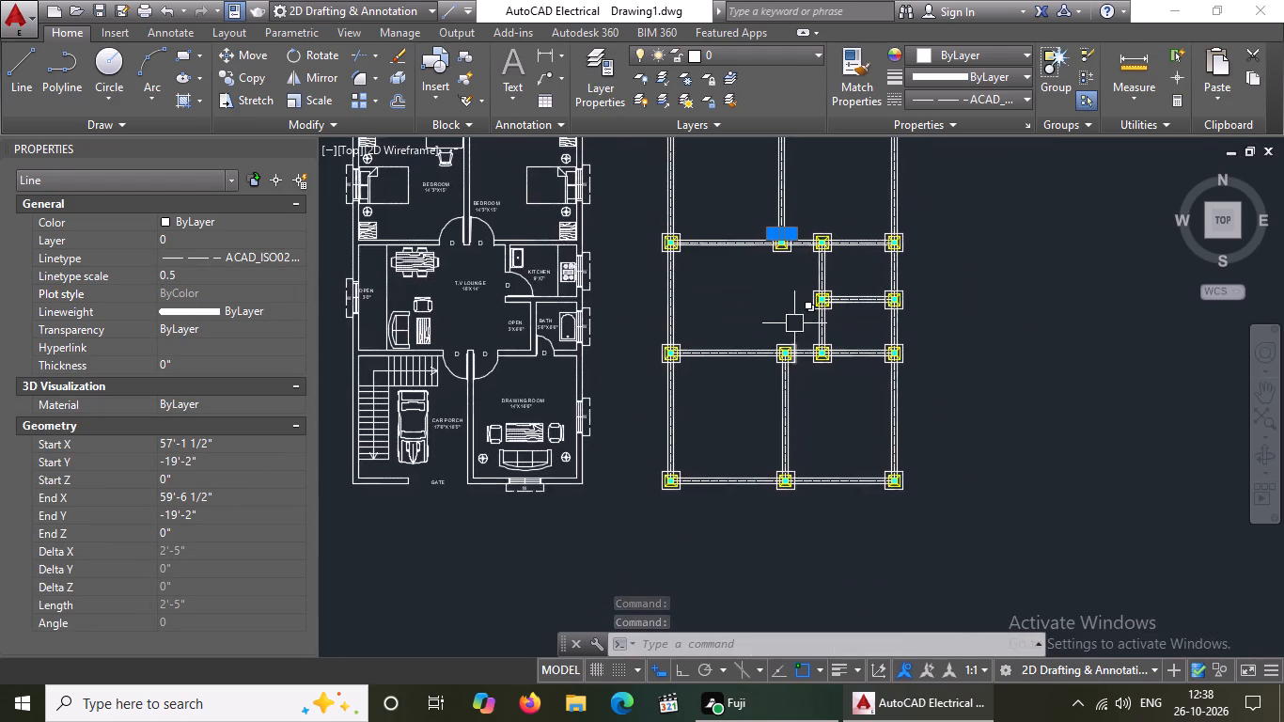
scroll(794, 207, "up", 3)
scroll(765, 376, "up", 3)
left_click(778, 364)
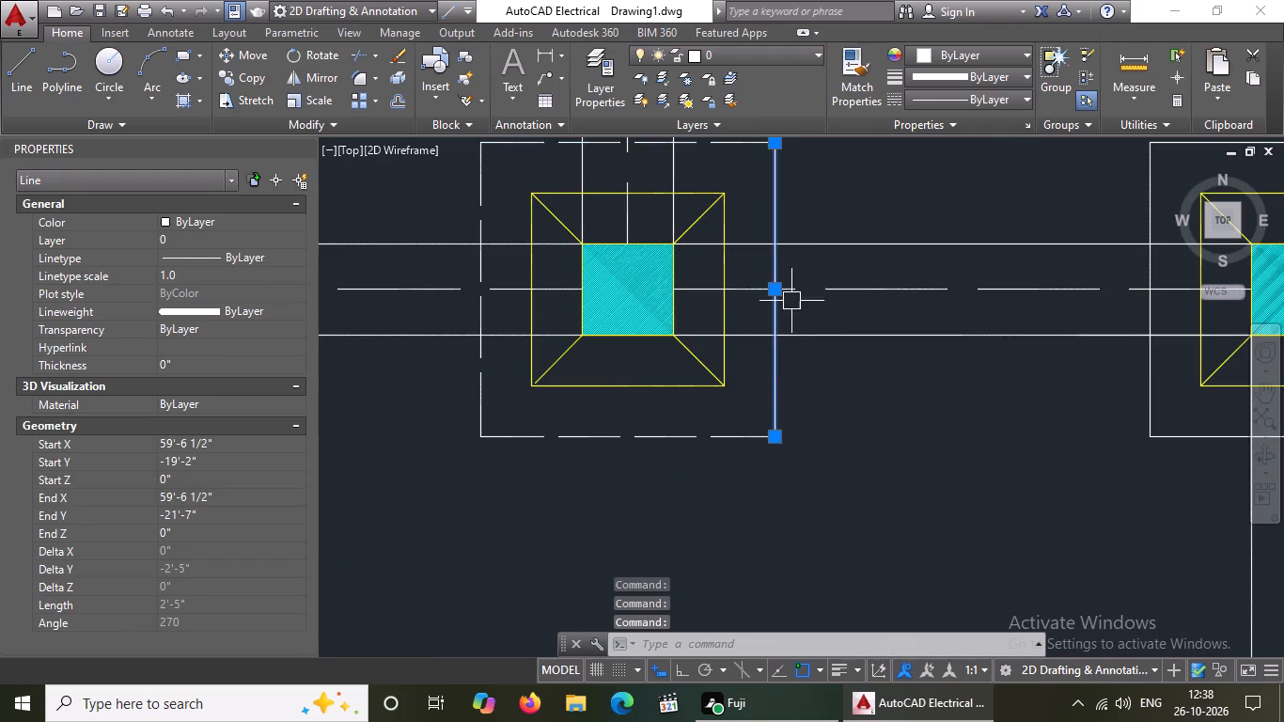
left_click(971, 98)
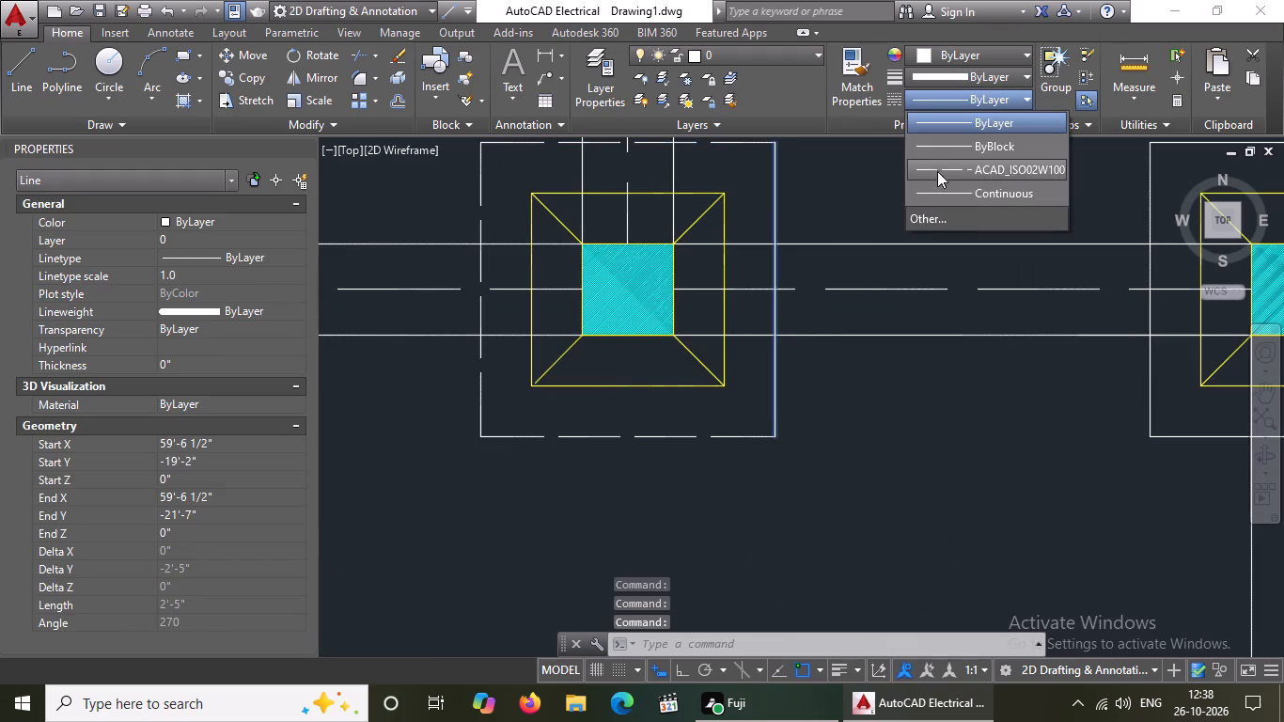
left_click(939, 167)
left_click(184, 279)
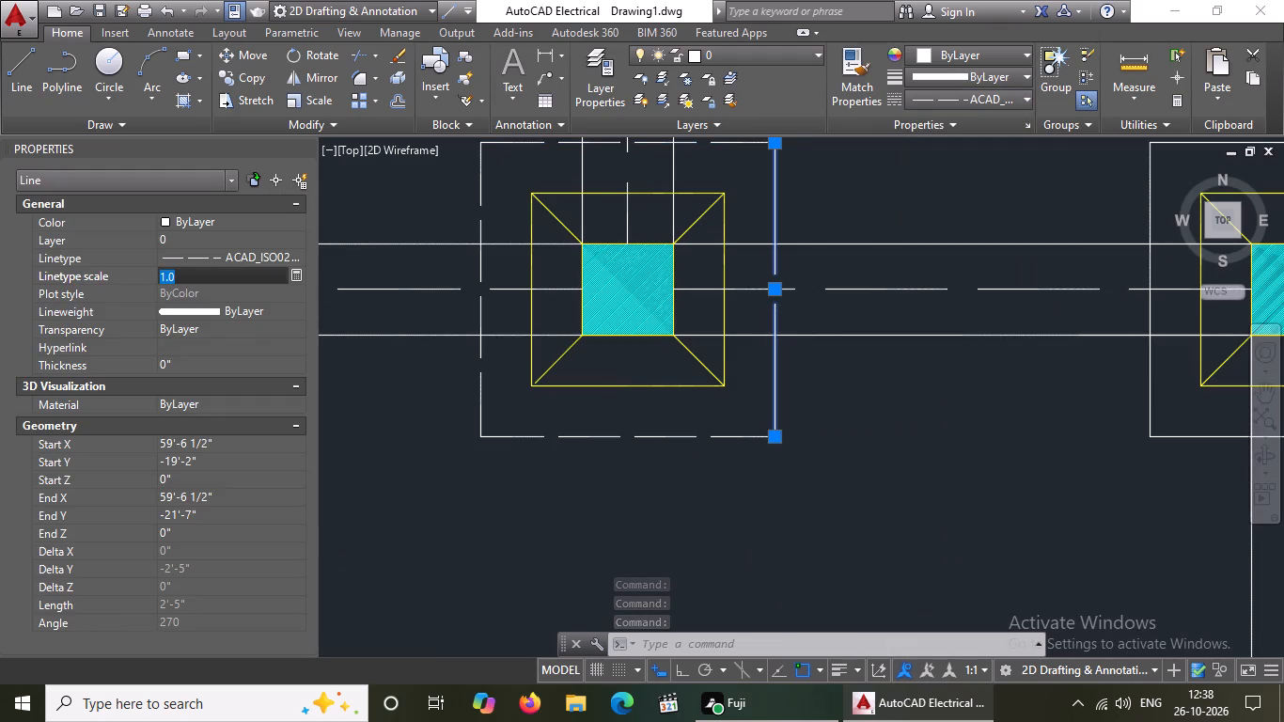
key("BackSpace")
key("BackSpace")
key("BackSpace")
type("0.5")
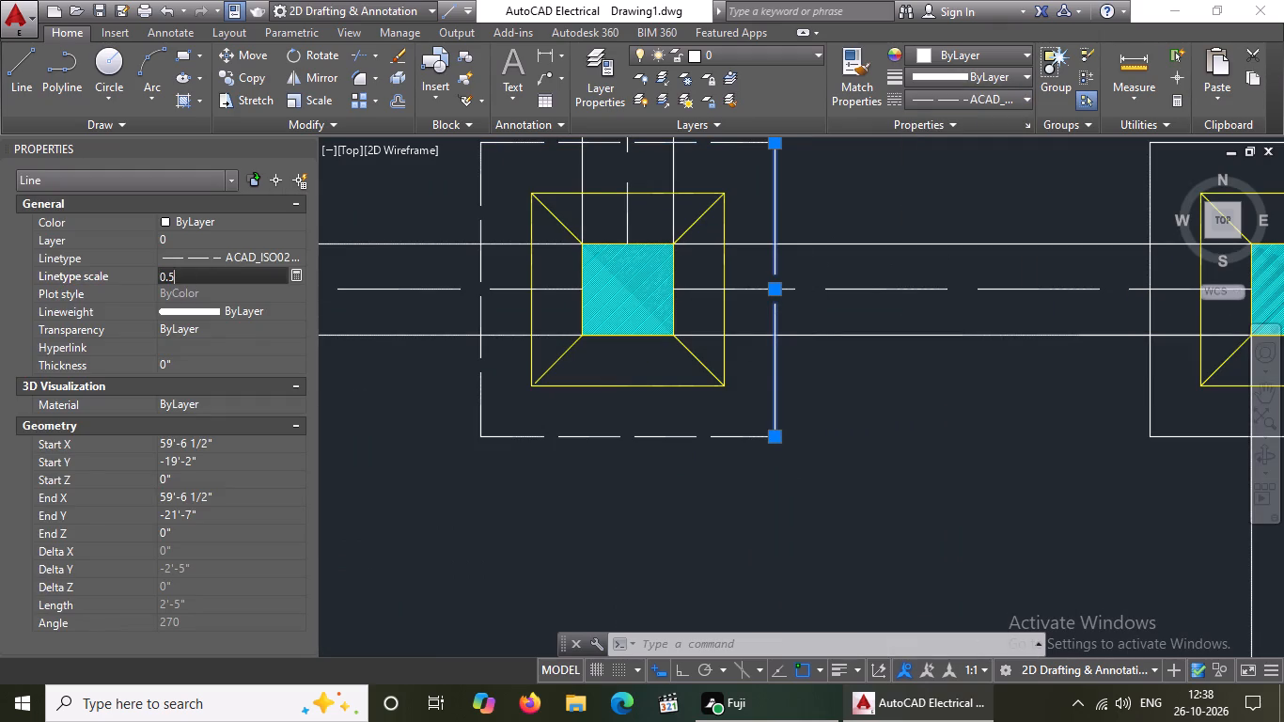
key("Return")
Give the top edge of the third row's third footing outer square the ACAD_ISO02W100 linetype with a linetype scale of 0.5.
scroll(667, 290, "down", 3)
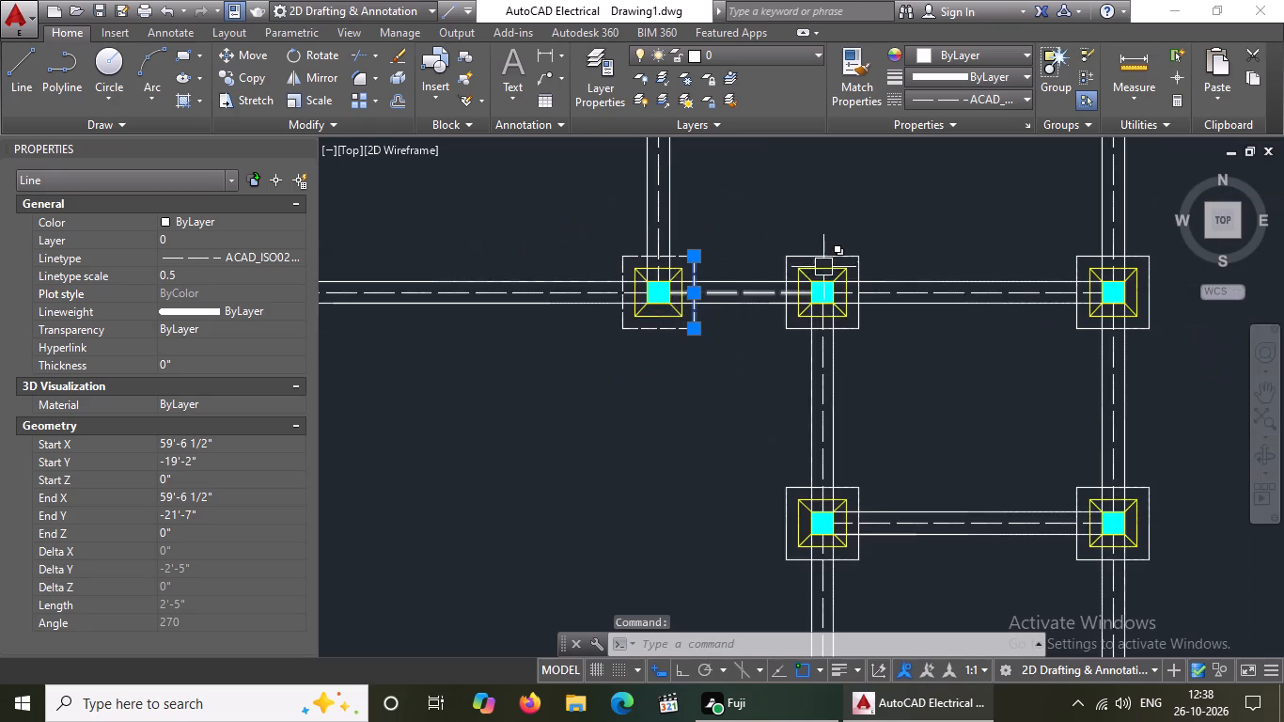
scroll(826, 261, "up", 2)
left_click(822, 251)
left_click(955, 95)
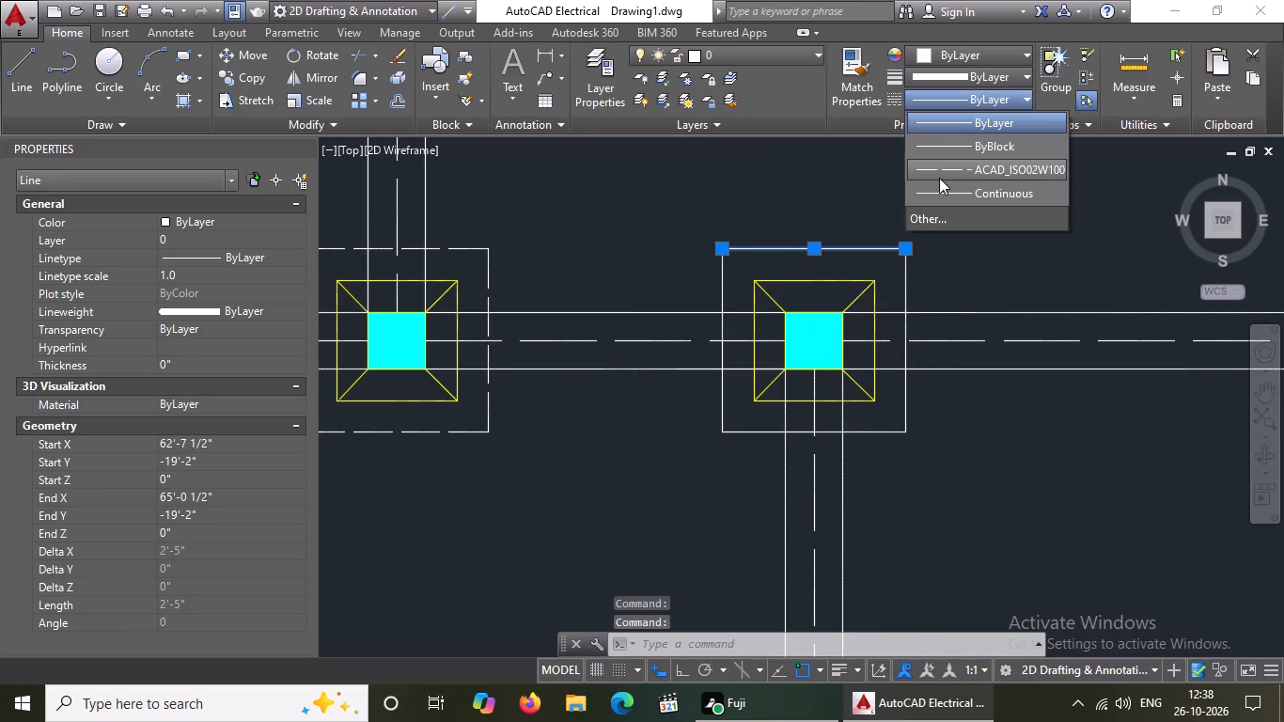
left_click(940, 161)
left_click(200, 272)
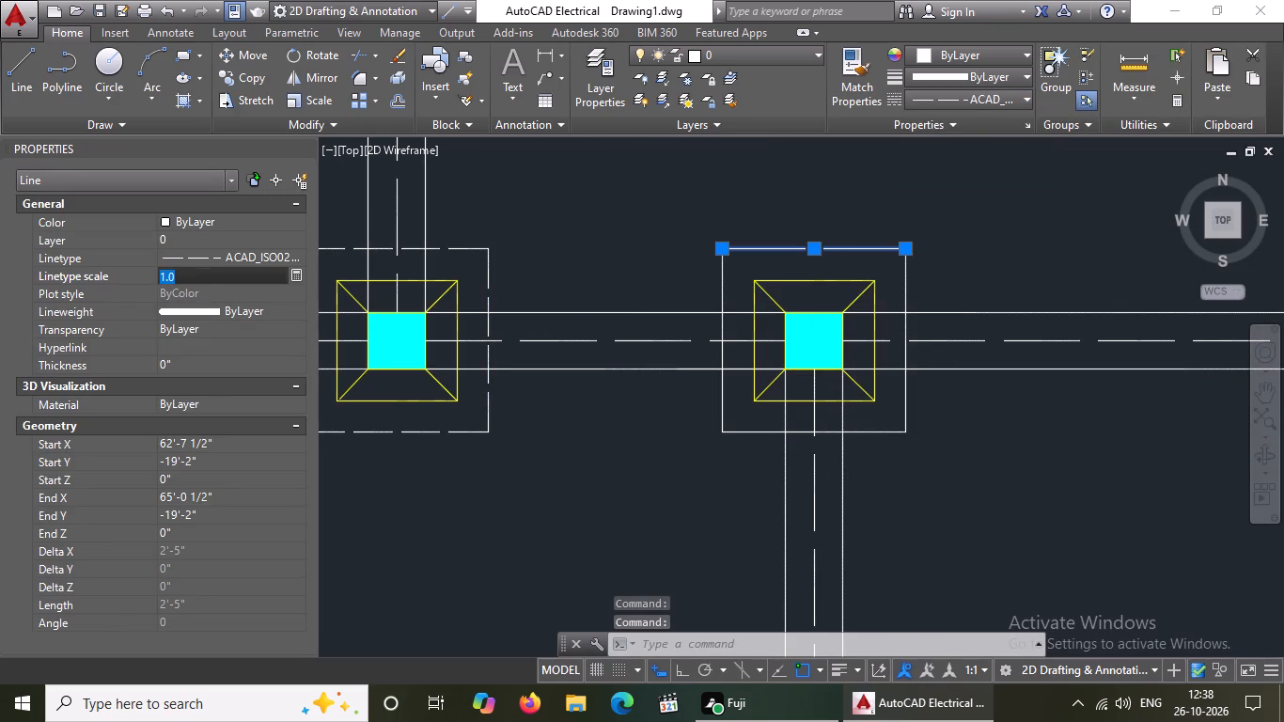
key("BackSpace")
key("BackSpace")
type("0.5")
key("Return")
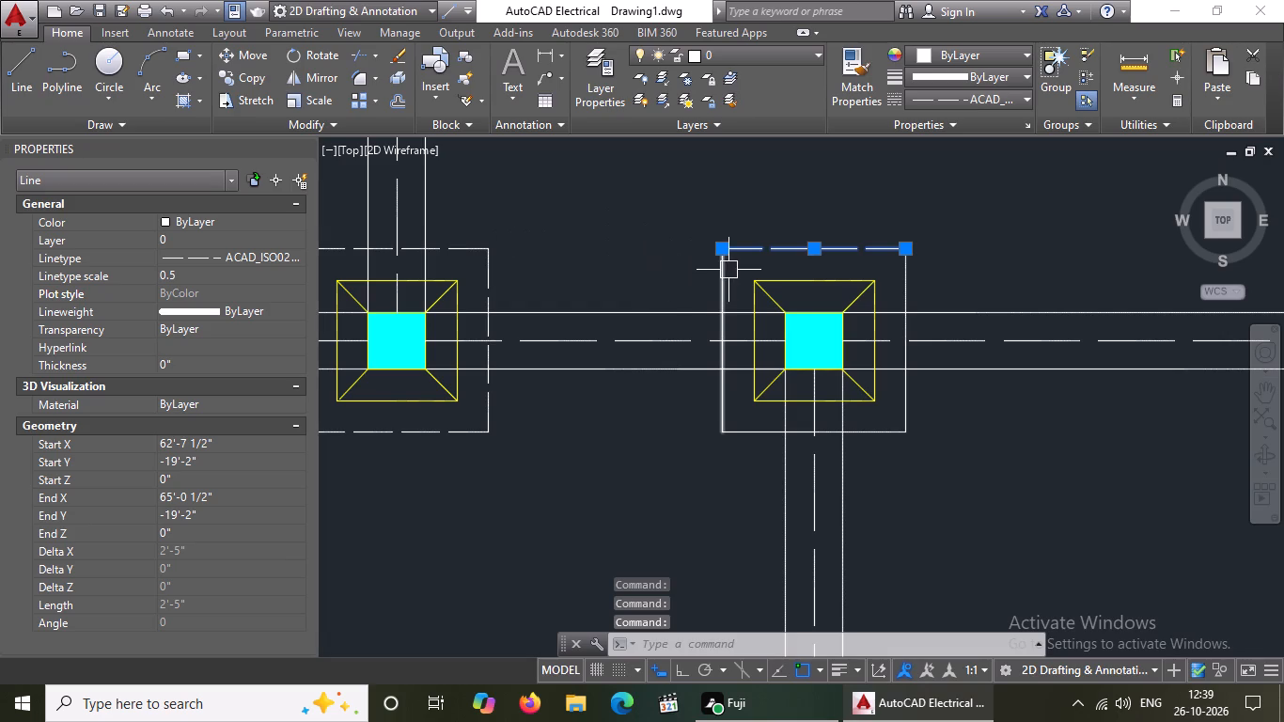
Give the left edge of the third row's third footing outer square the ACAD_ISO02W100 linetype with a linetype scale of 0.5.
left_click(723, 276)
left_click(975, 97)
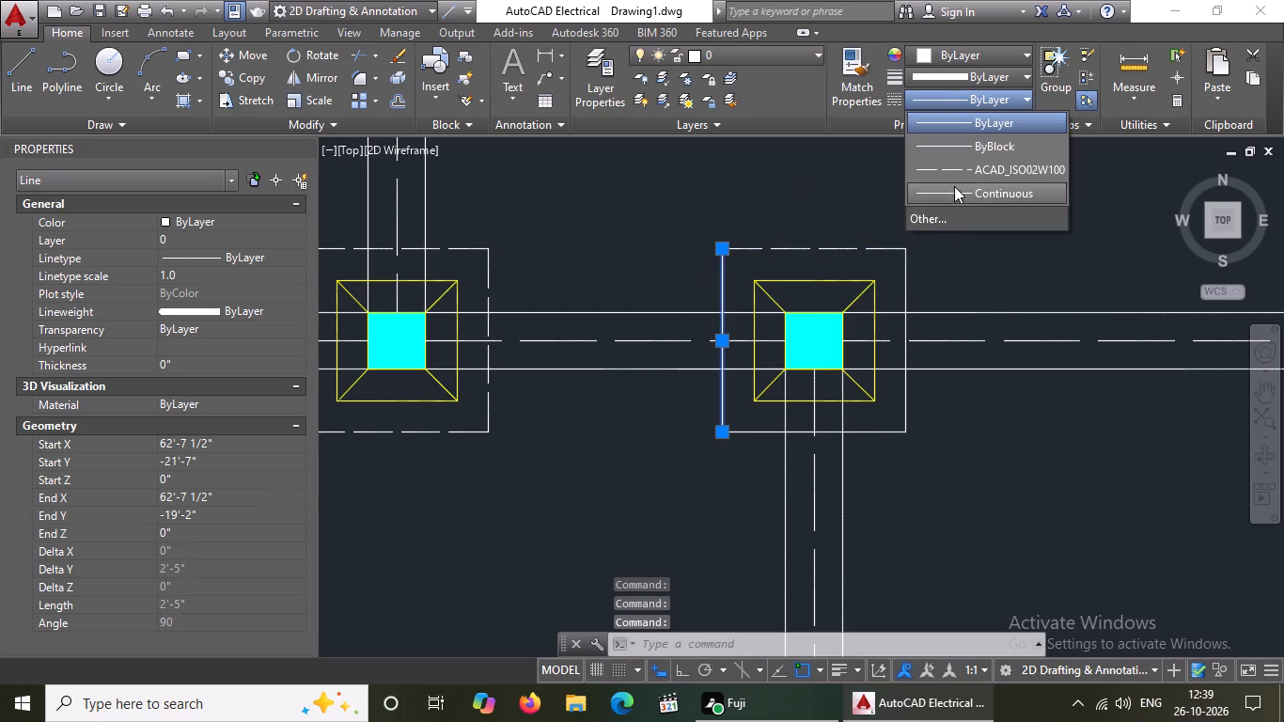
left_click(947, 161)
left_click(204, 279)
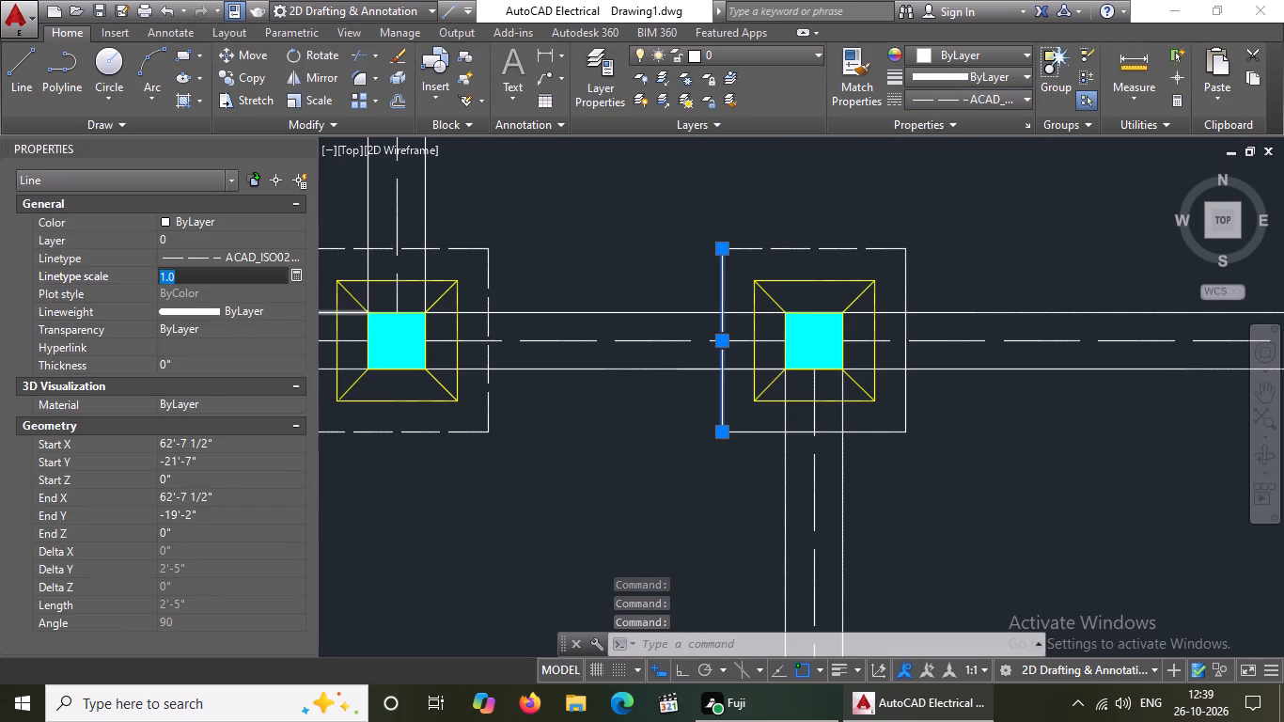
key("BackSpace")
key("BackSpace")
type("0.5")
key("Return")
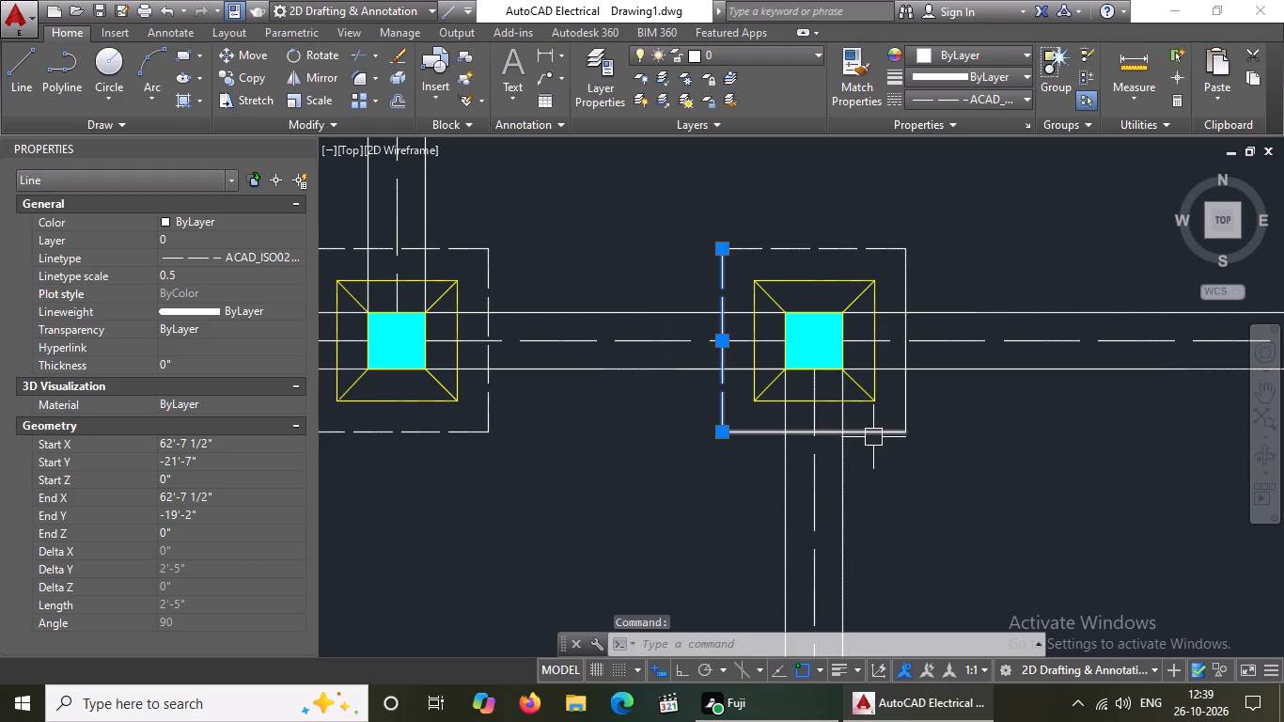
Give the bottom edge of the third row's third footing outer square the ACAD_ISO02W100 linetype with a linetype scale of 0.5.
left_click(873, 437)
left_click(989, 99)
left_click(953, 168)
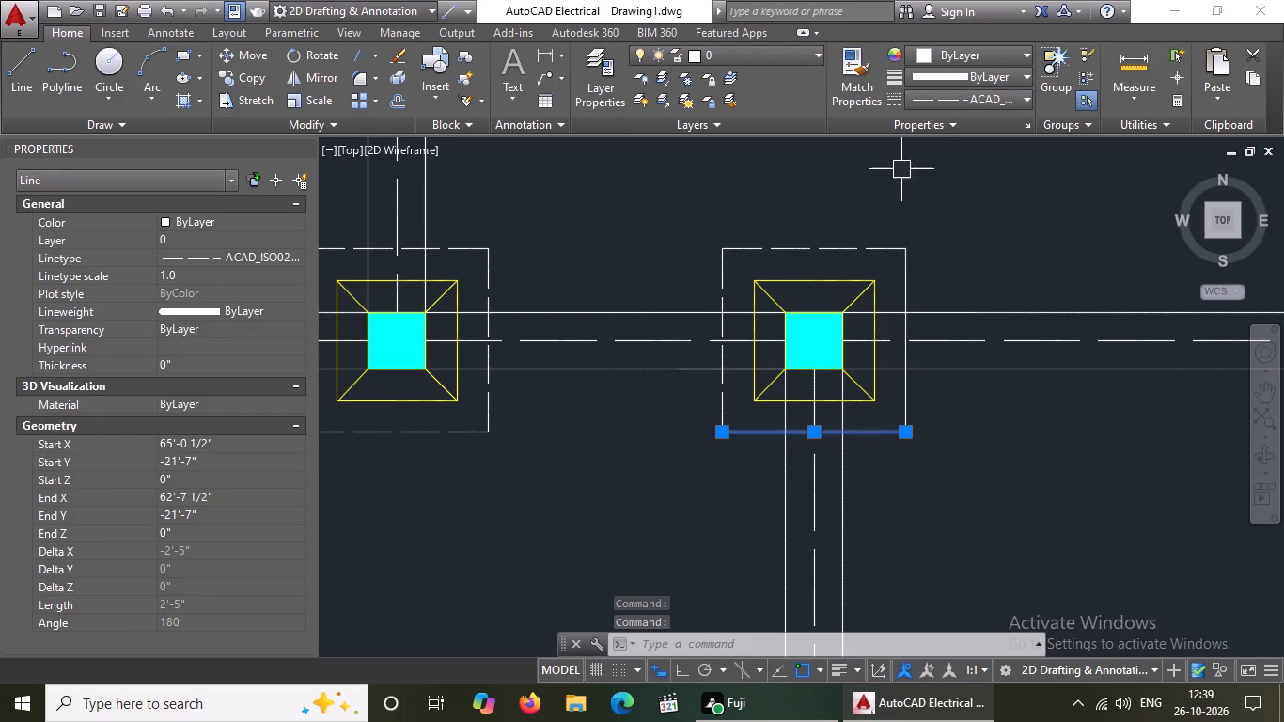
left_click(205, 281)
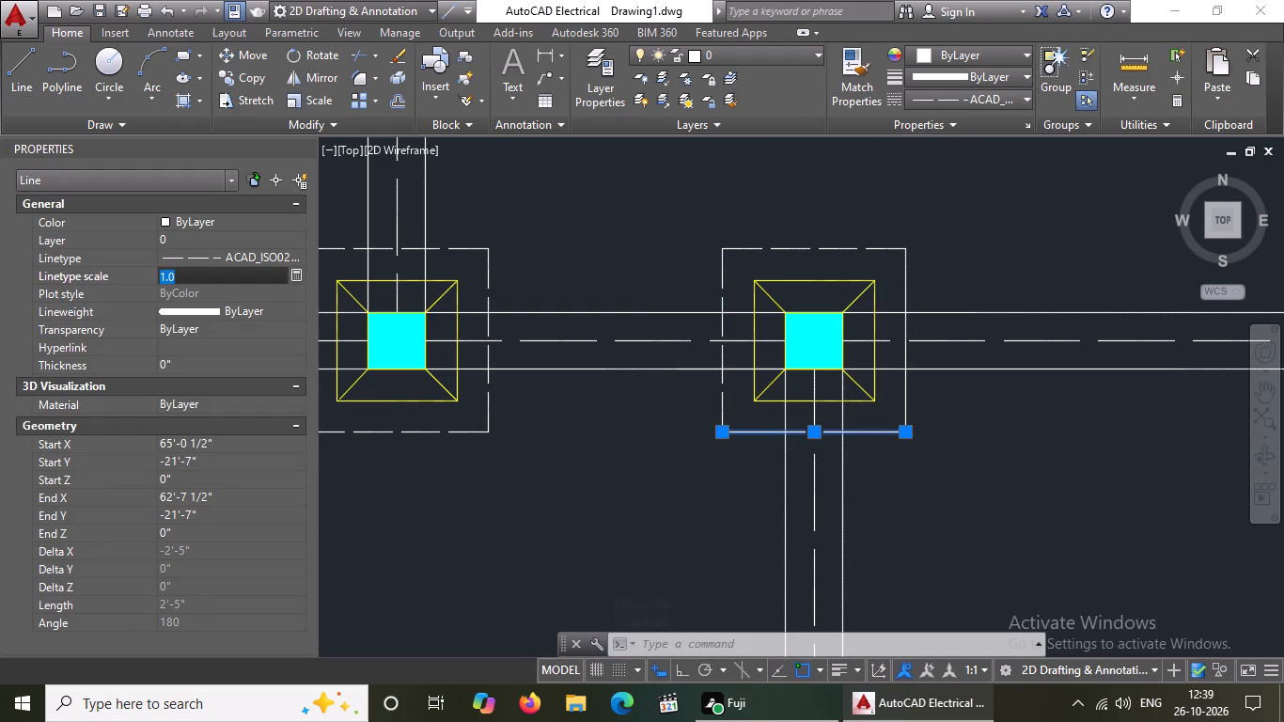
key("BackSpace")
key("BackSpace")
key("BackSpace")
key("BackSpace")
type("0.5")
key("Return")
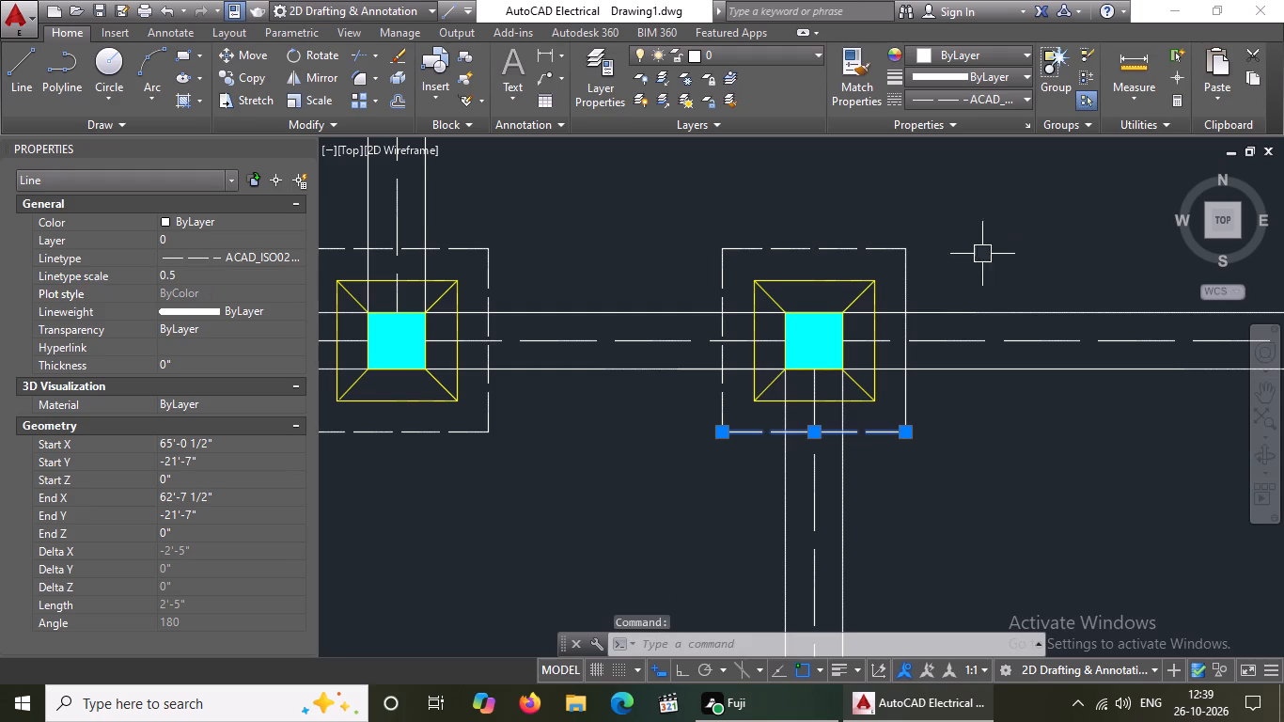
Give the right edge of the third row's third footing outer square the ACAD_ISO02W100 linetype with a linetype scale of 0.5.
left_click(904, 280)
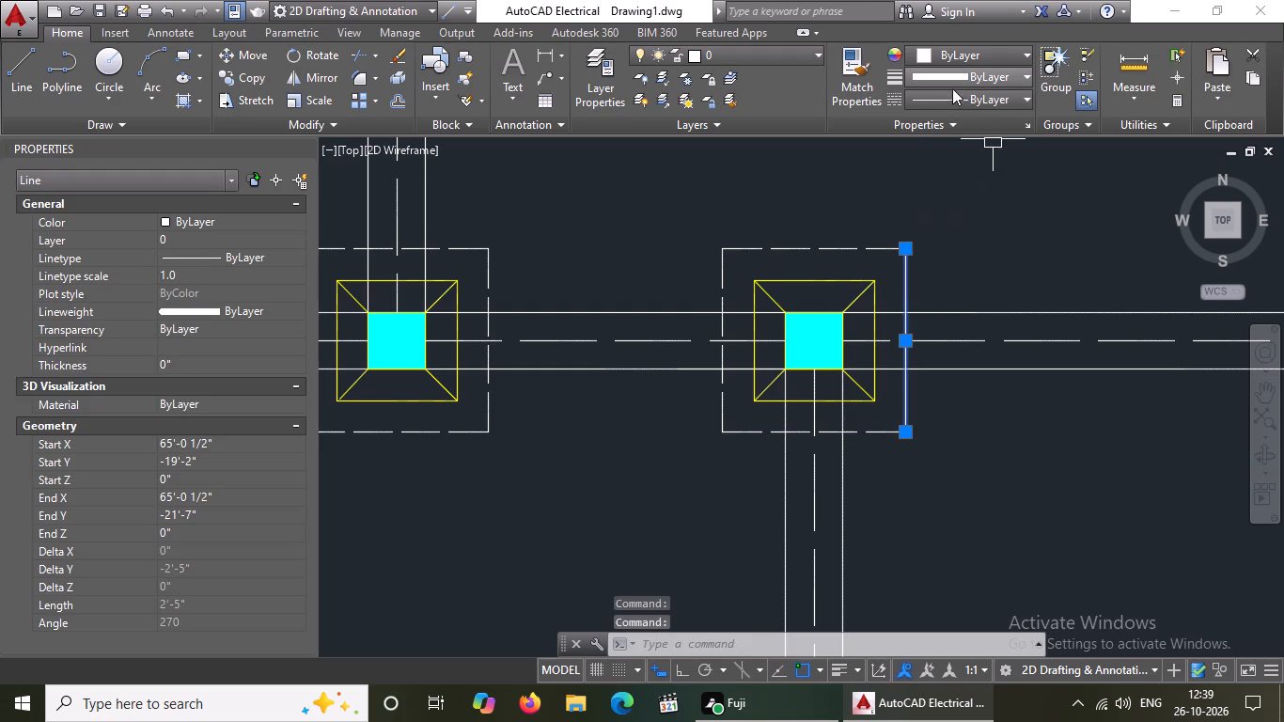
left_click_drag(951, 95, 947, 105)
left_click(922, 172)
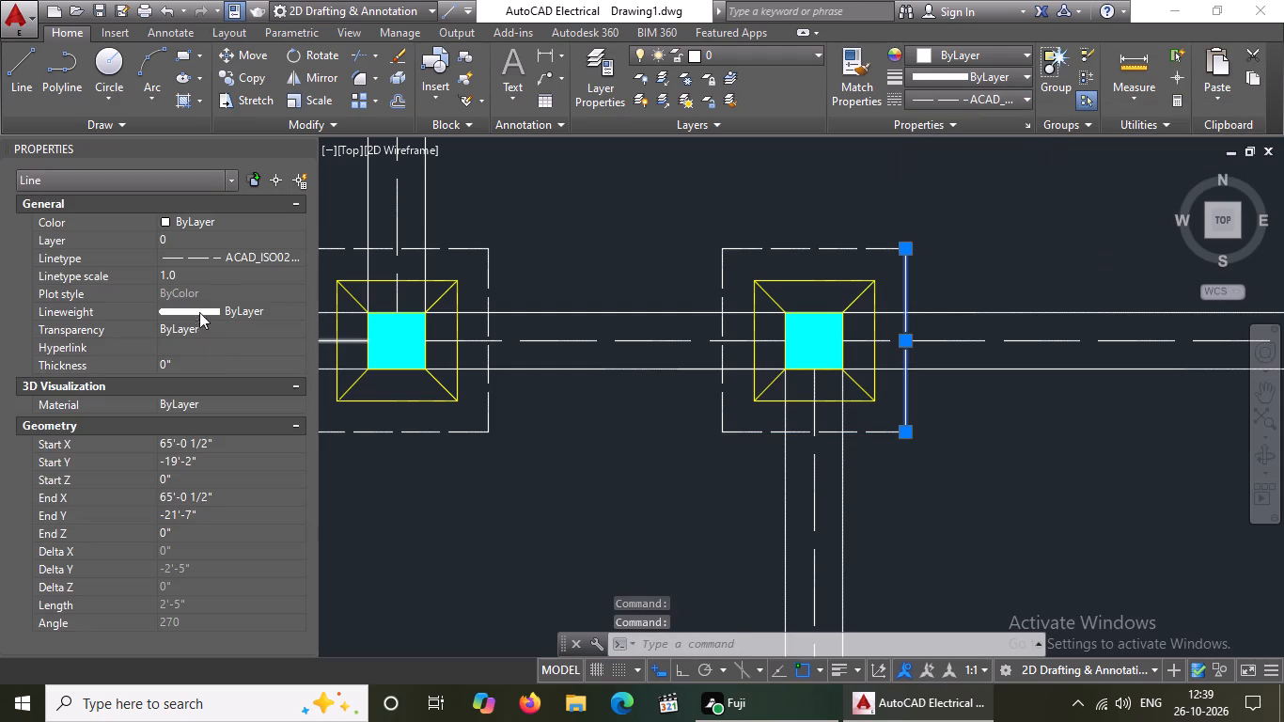
left_click(203, 269)
key("BackSpace")
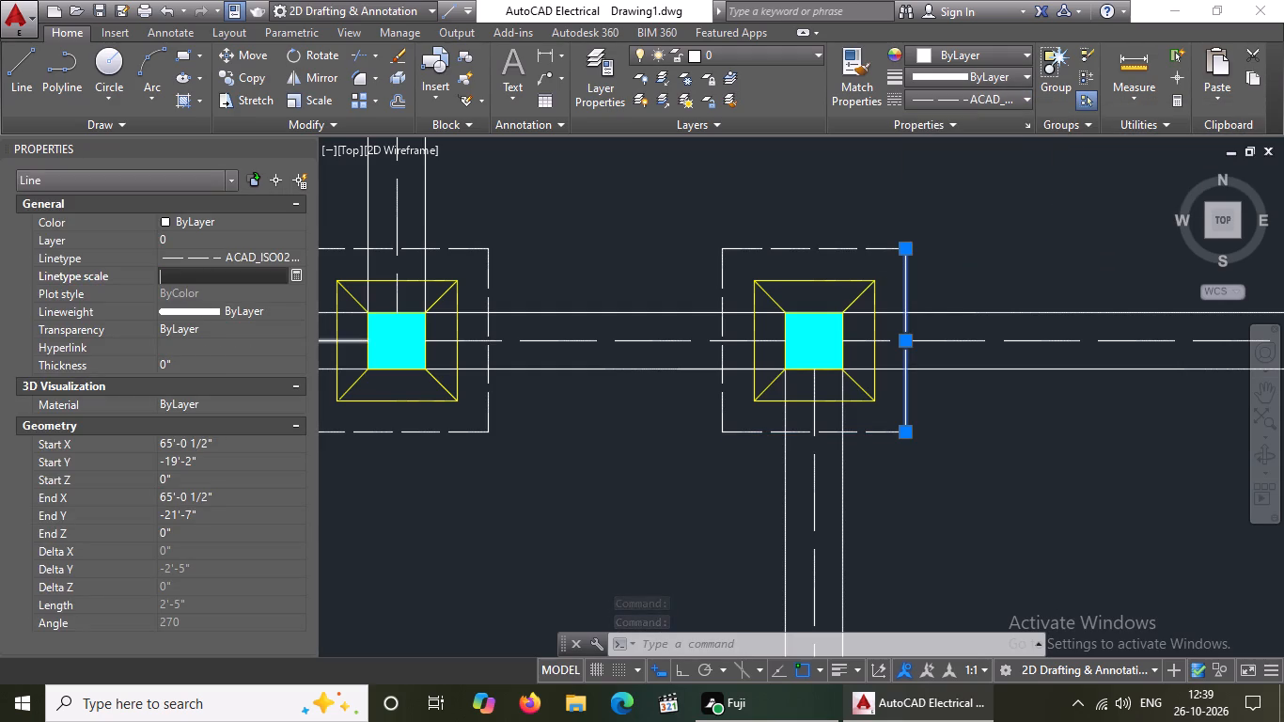
type("0.5")
key("Return")
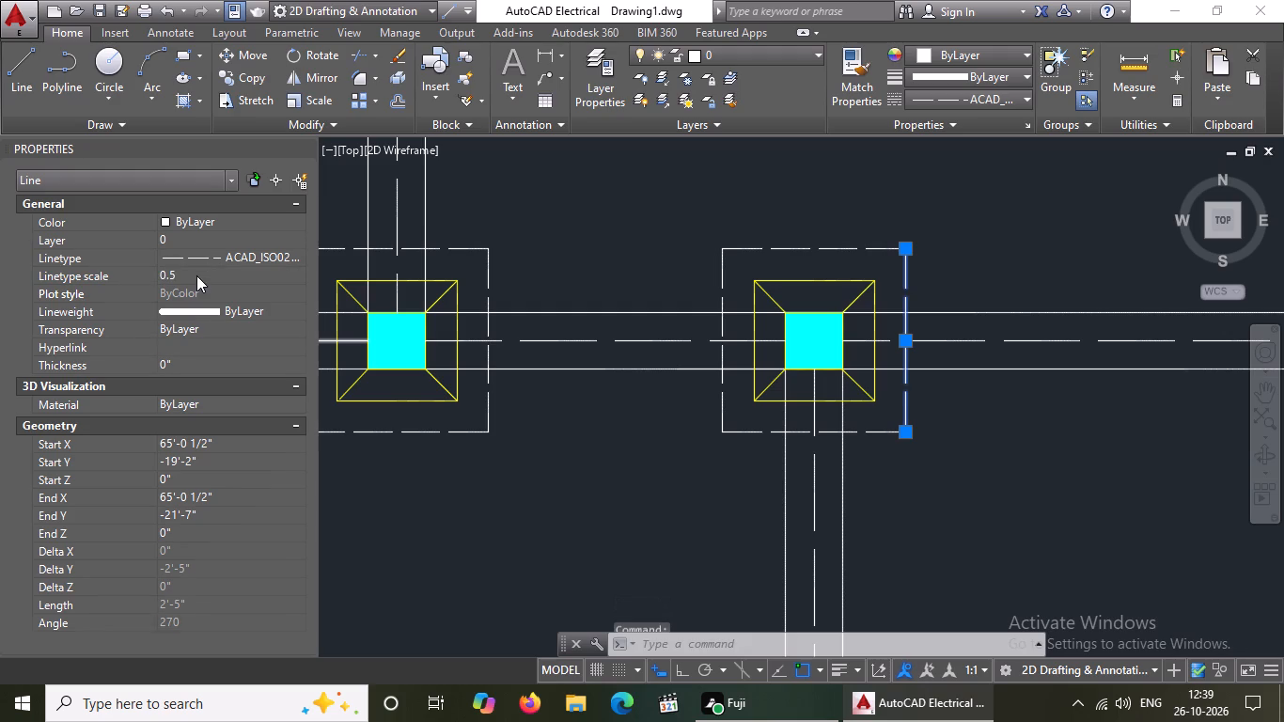
Give the left edge of the third row's fourth footing outer square the ACAD_ISO02W100 linetype with a linetype scale of 0.5.
scroll(428, 314, "down", 2)
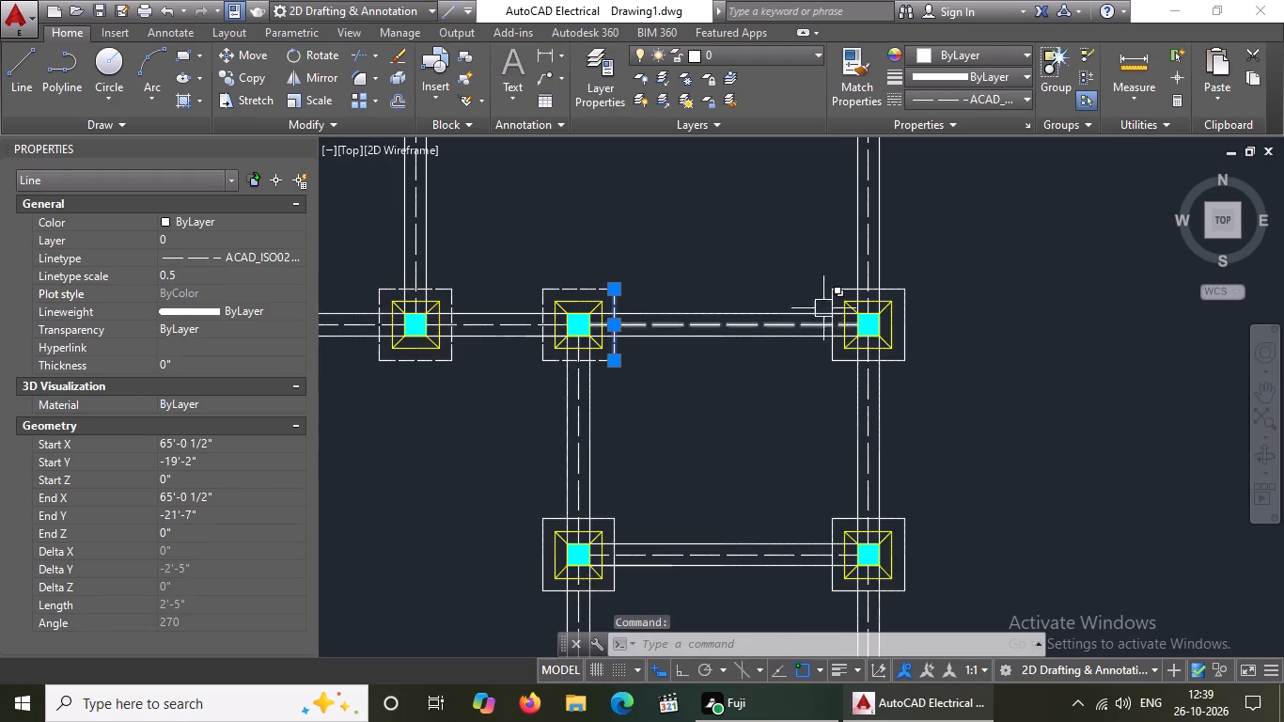
scroll(820, 293, "up", 3)
left_click(864, 292)
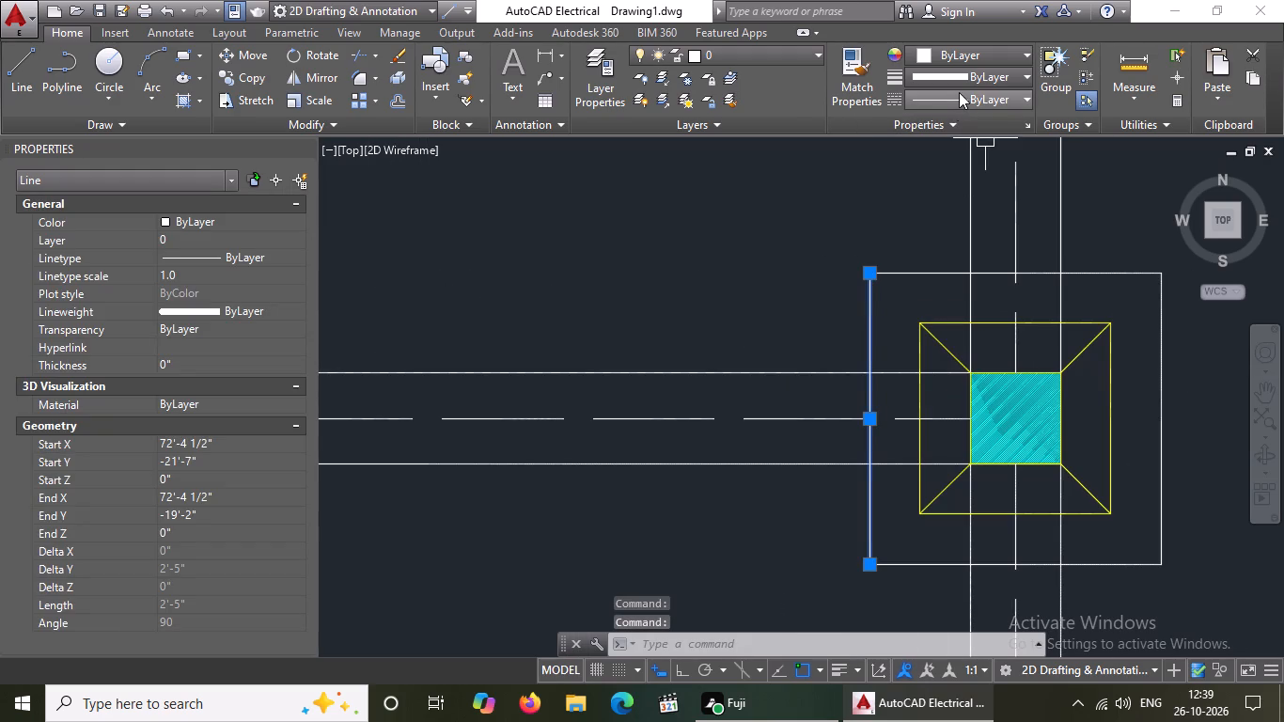
left_click(956, 108)
left_click(943, 179)
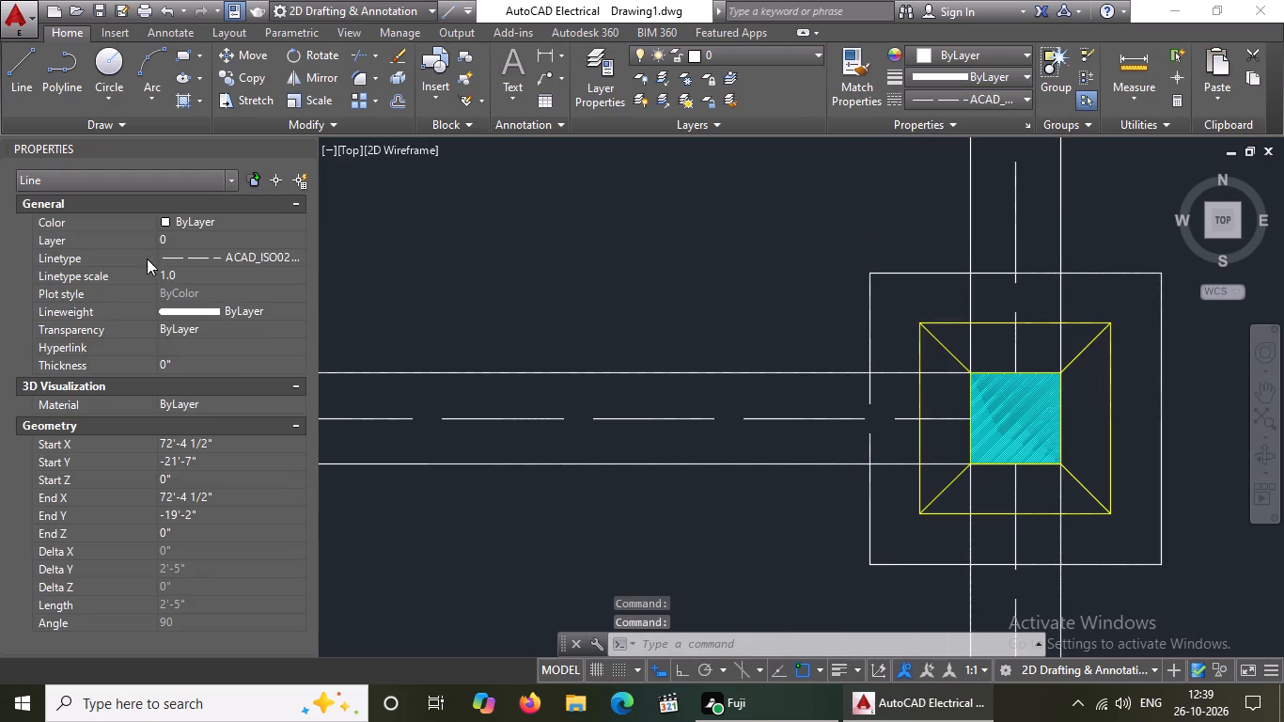
left_click(184, 274)
key("BackSpace")
key("BackSpace")
key("BackSpace")
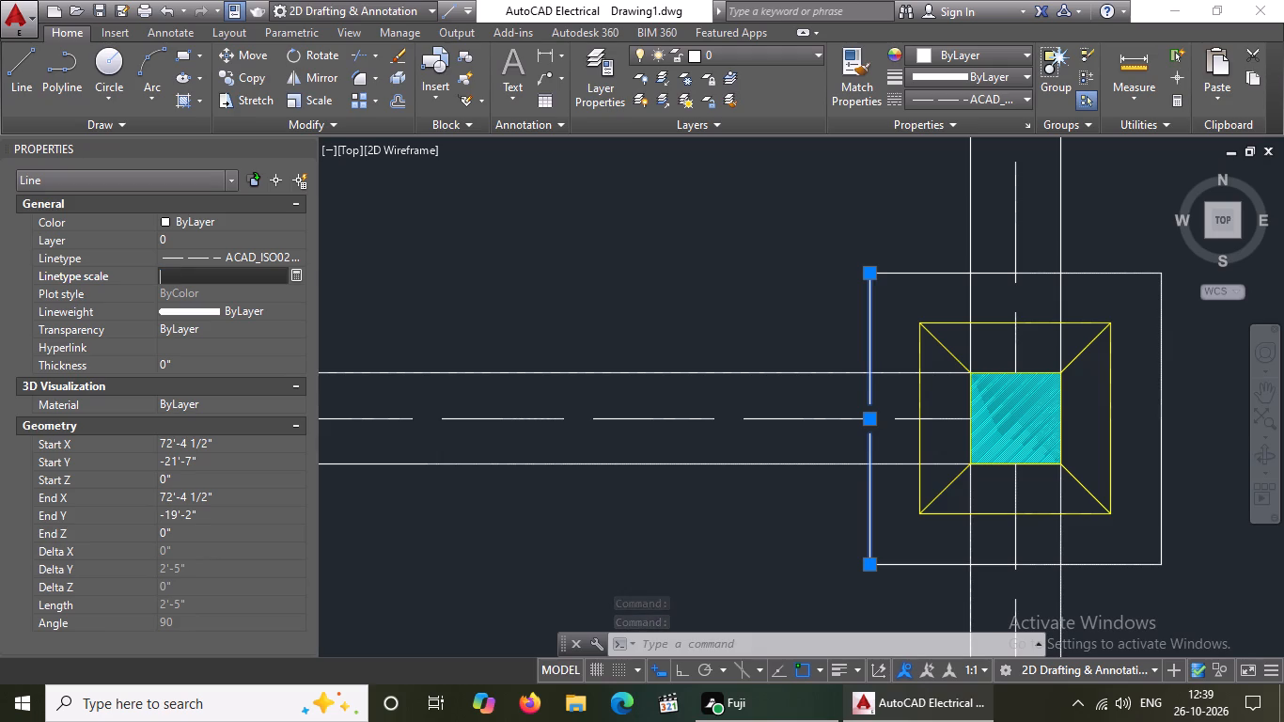
type("0.5")
key("Return")
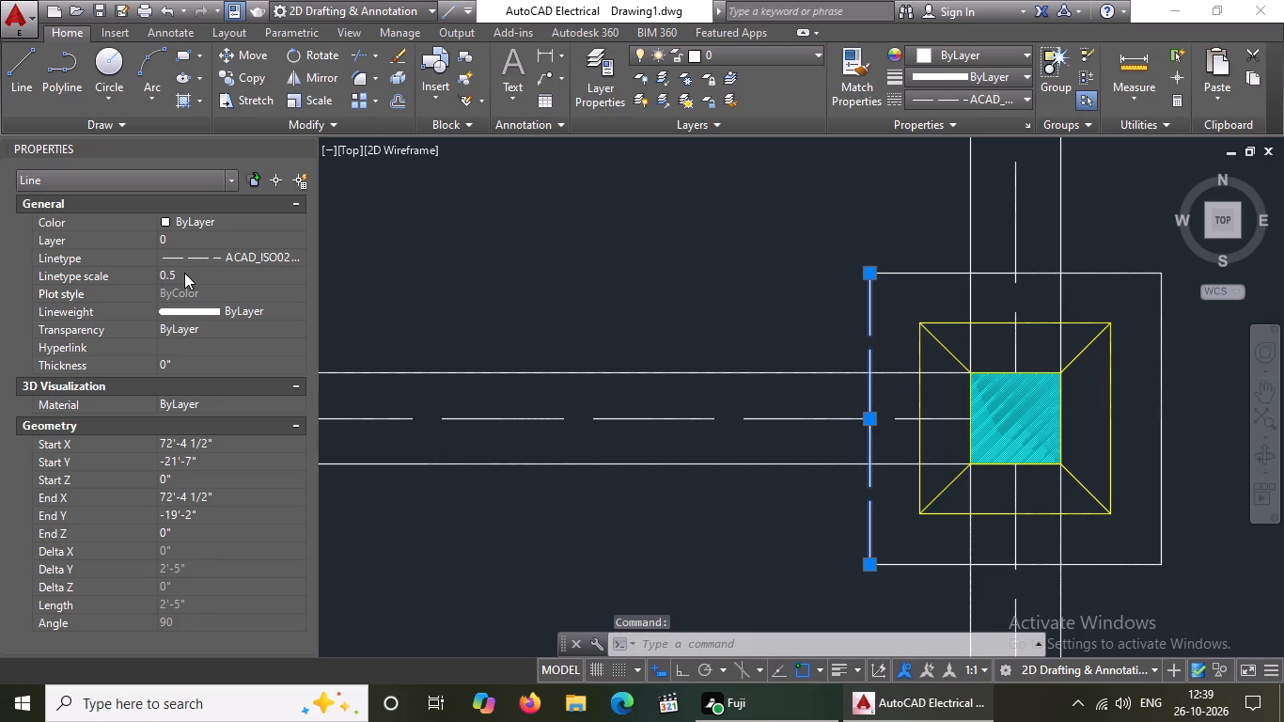
Give the top edge of the third row's fourth footing outer square the ACAD_ISO02W100 linetype with a linetype scale of 0.5.
scroll(1039, 265, "down", 2)
scroll(1141, 275, "down", 2)
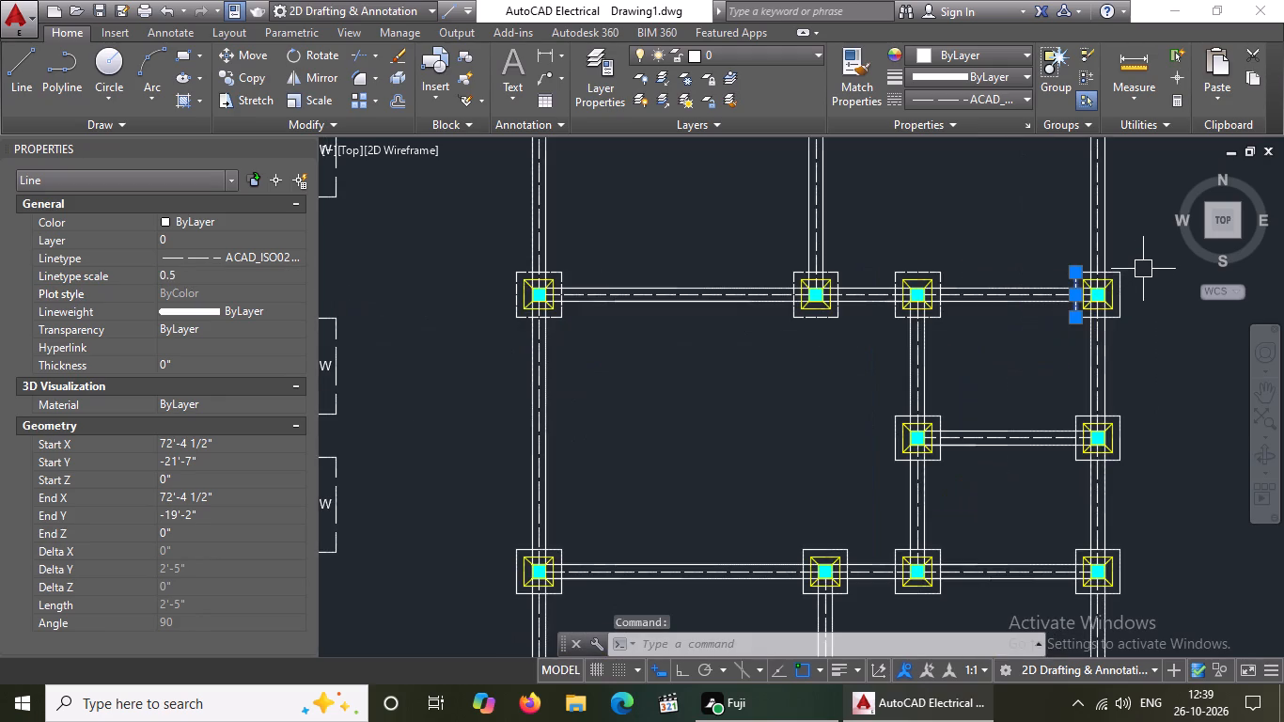
scroll(1143, 269, "up", 3)
left_click(1018, 286)
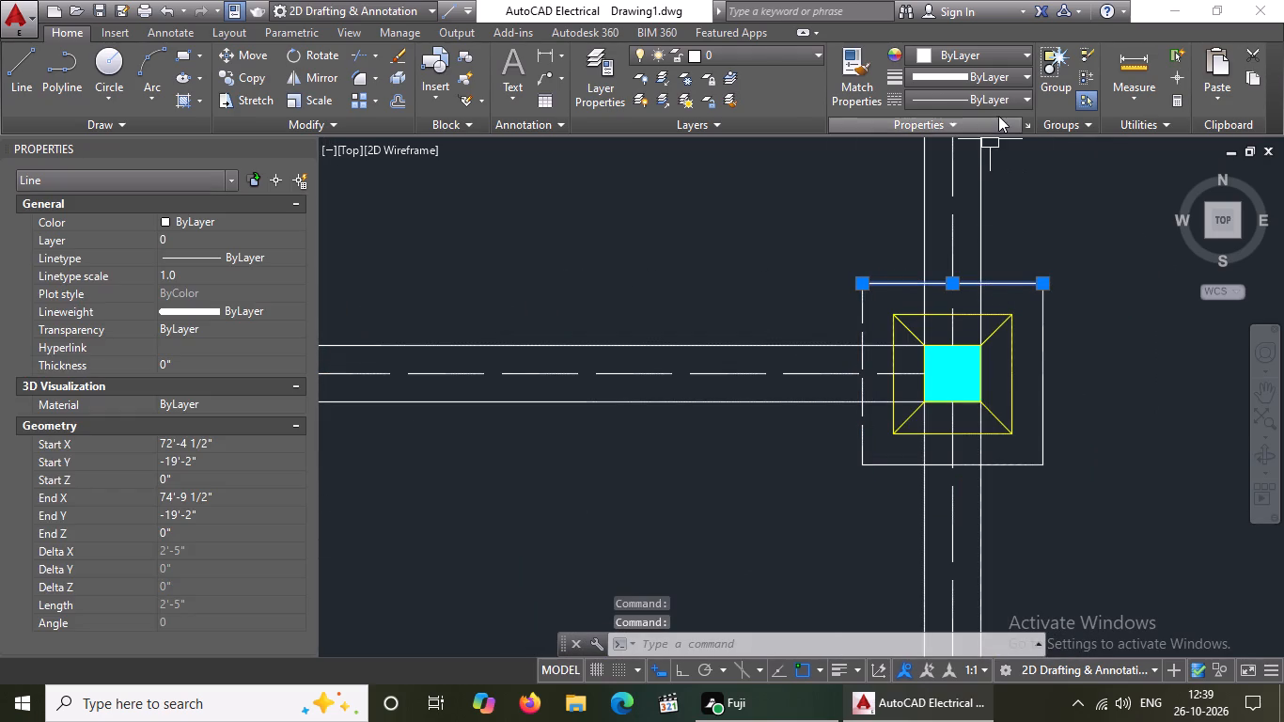
left_click(990, 97)
left_click(988, 163)
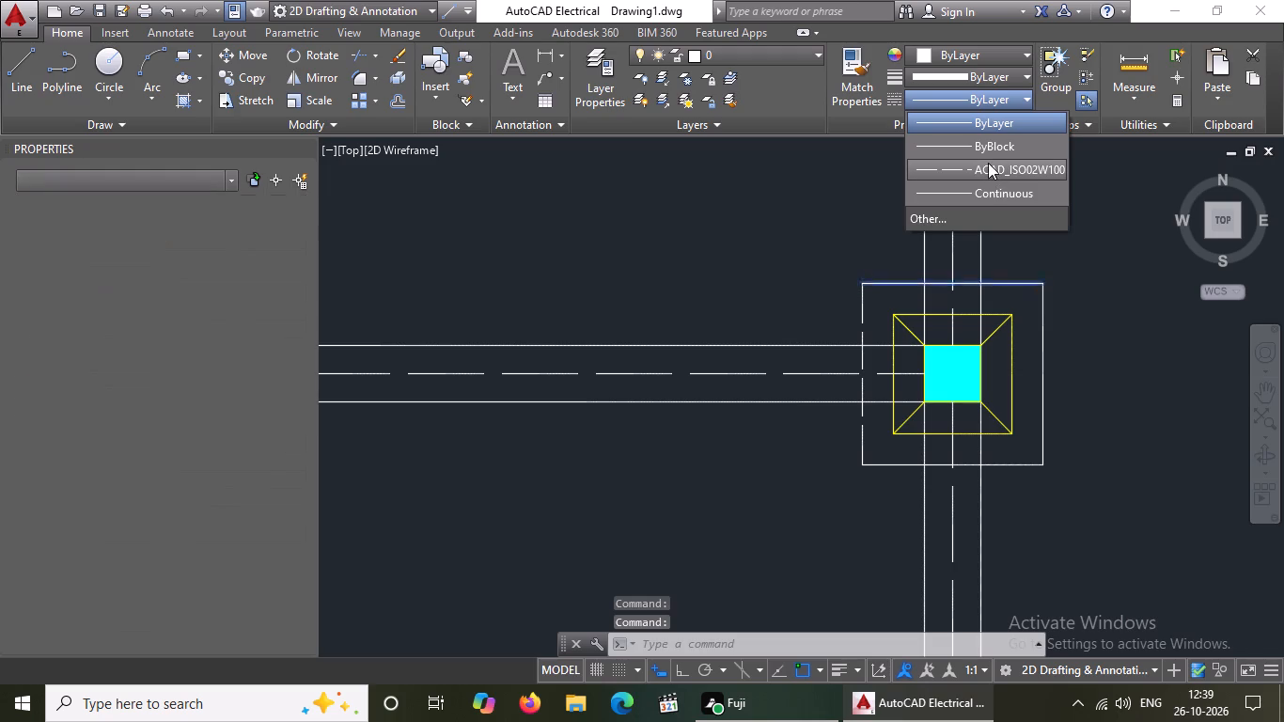
left_click(191, 275)
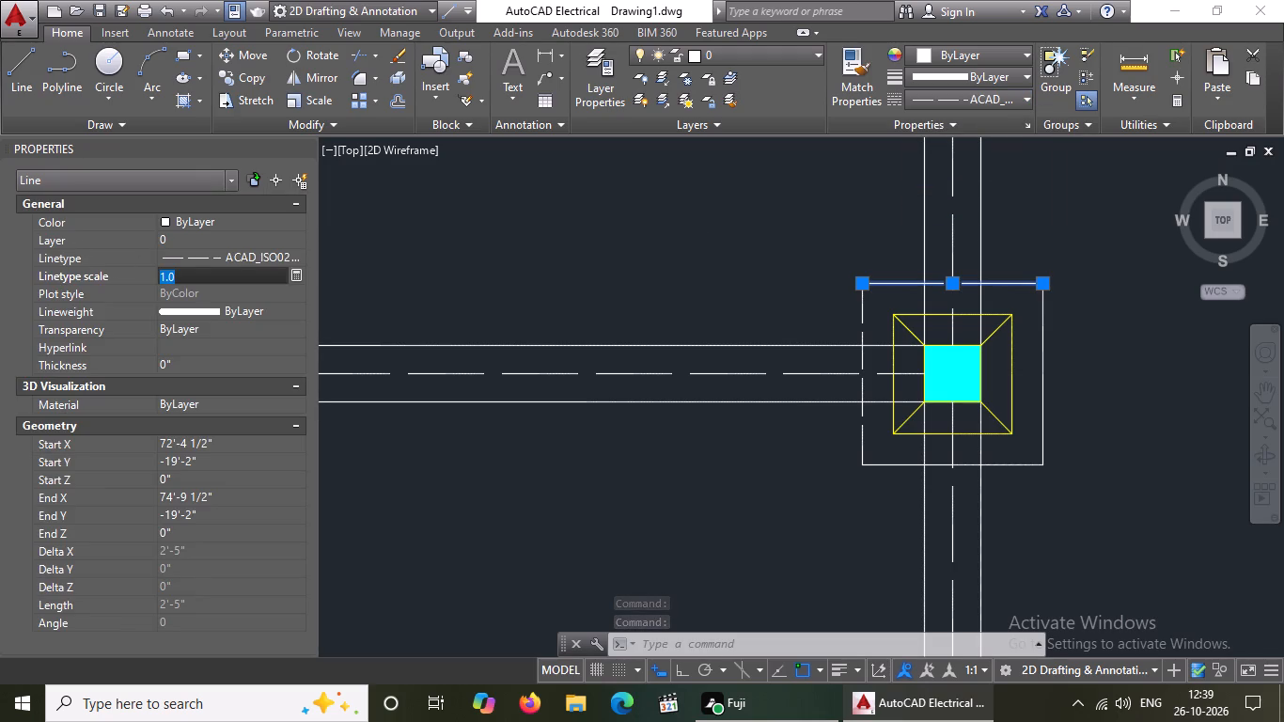
key("BackSpace")
key("BackSpace")
type("0.5")
key("Return")
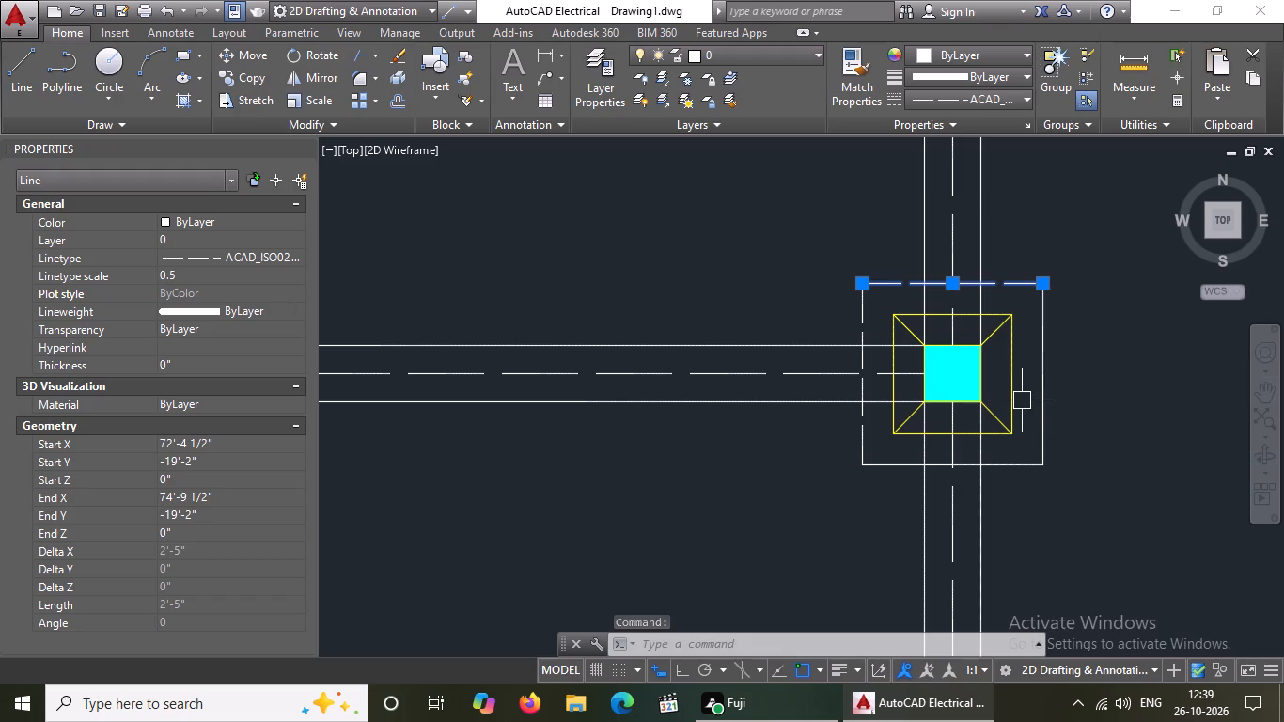
Give the right edge of the third row's fourth footing outer square the ACAD_ISO02W100 linetype with a linetype scale of 0.5.
left_click(1048, 385)
left_click(986, 103)
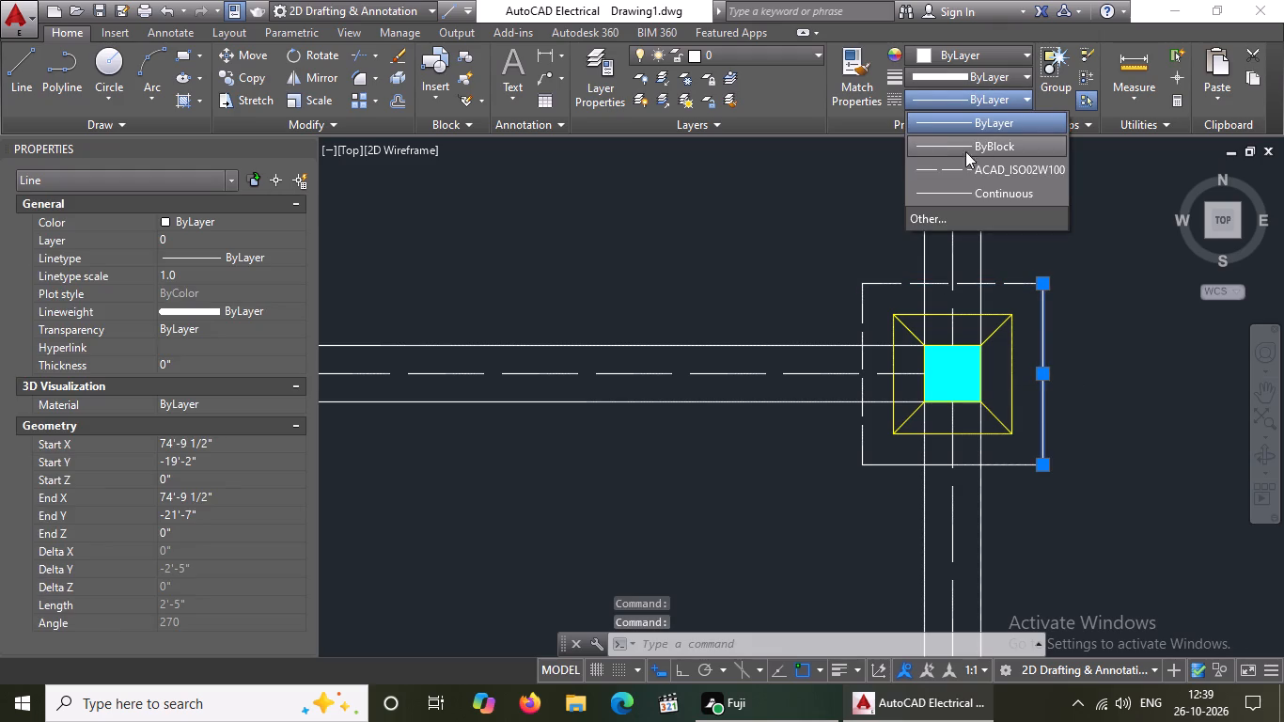
left_click(955, 161)
left_click(192, 274)
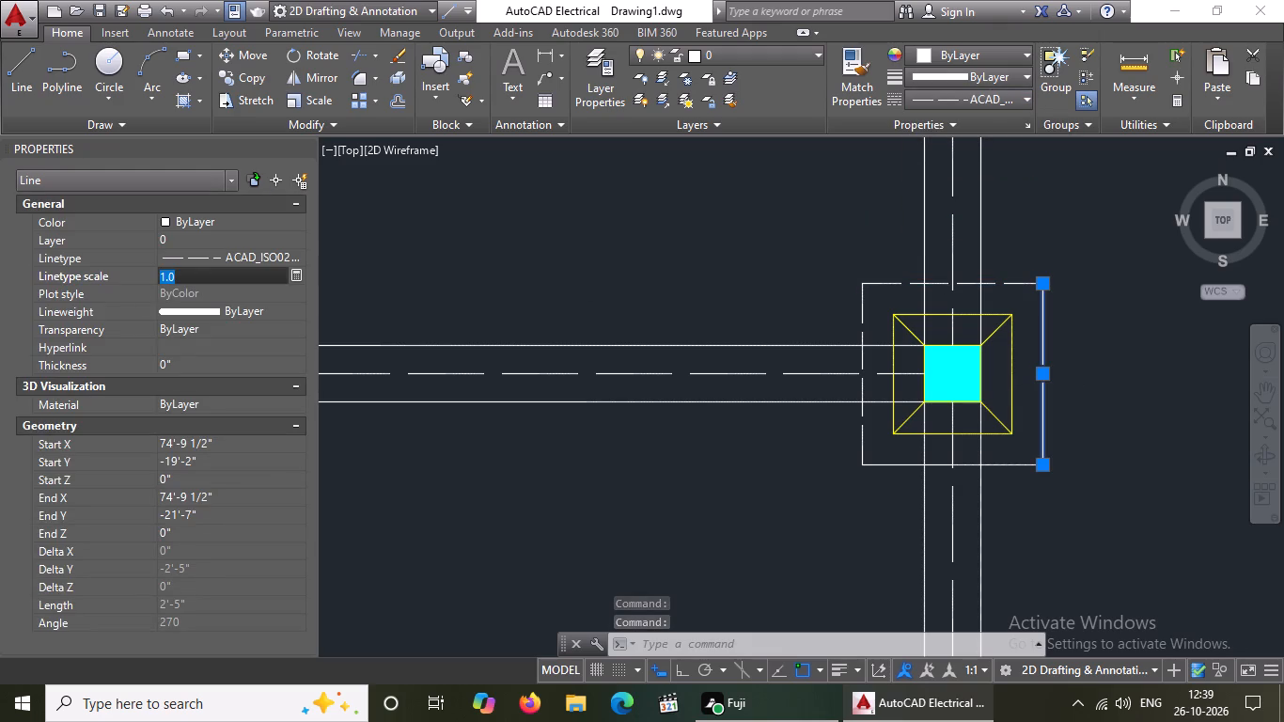
key("BackSpace")
key("BackSpace")
key("BackSpace")
type("0.5")
key("Return")
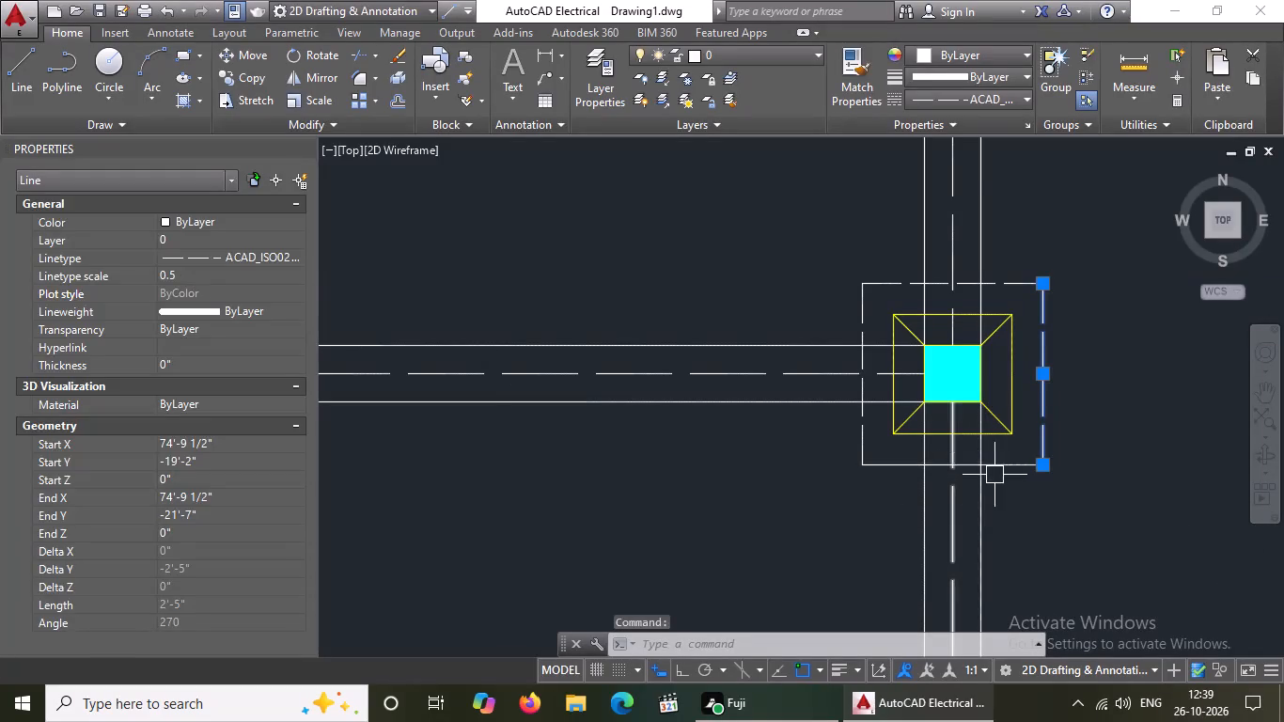
Give the bottom edge of the third row's fourth footing outer square the ACAD_ISO02W100 linetype with a linetype scale of 0.5.
left_click(1008, 468)
left_click(995, 96)
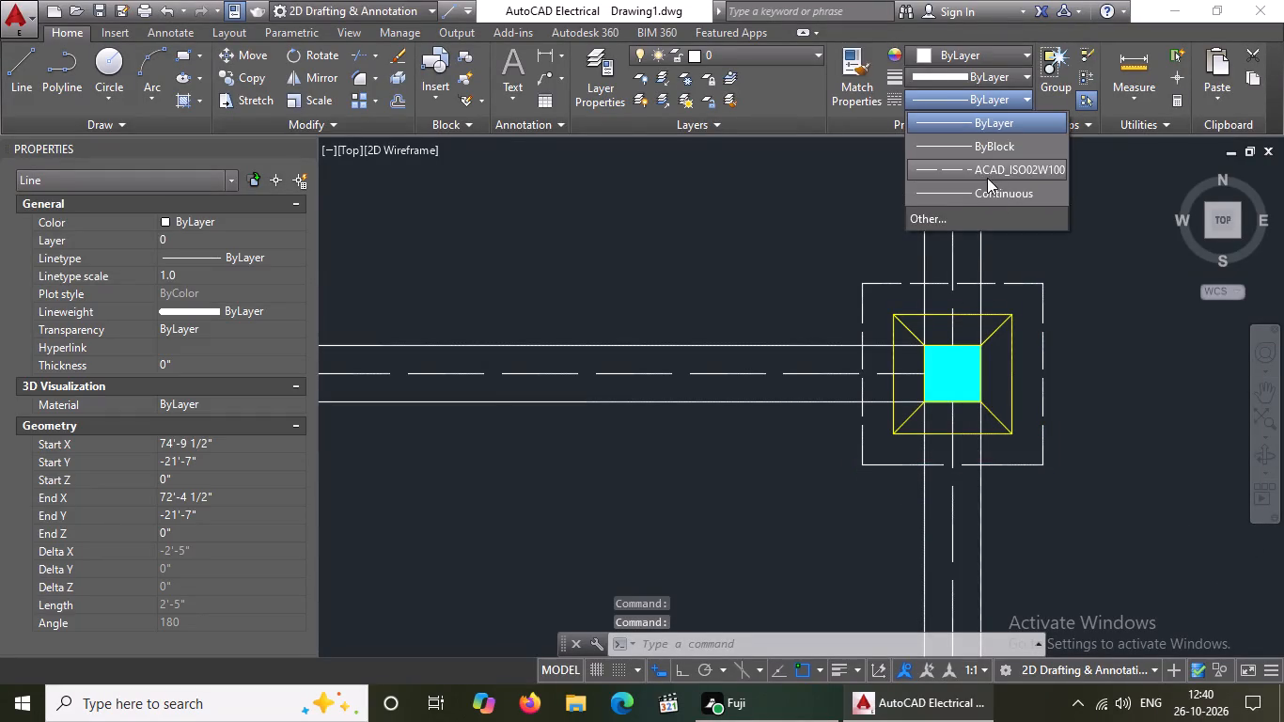
left_click(984, 168)
left_click(236, 276)
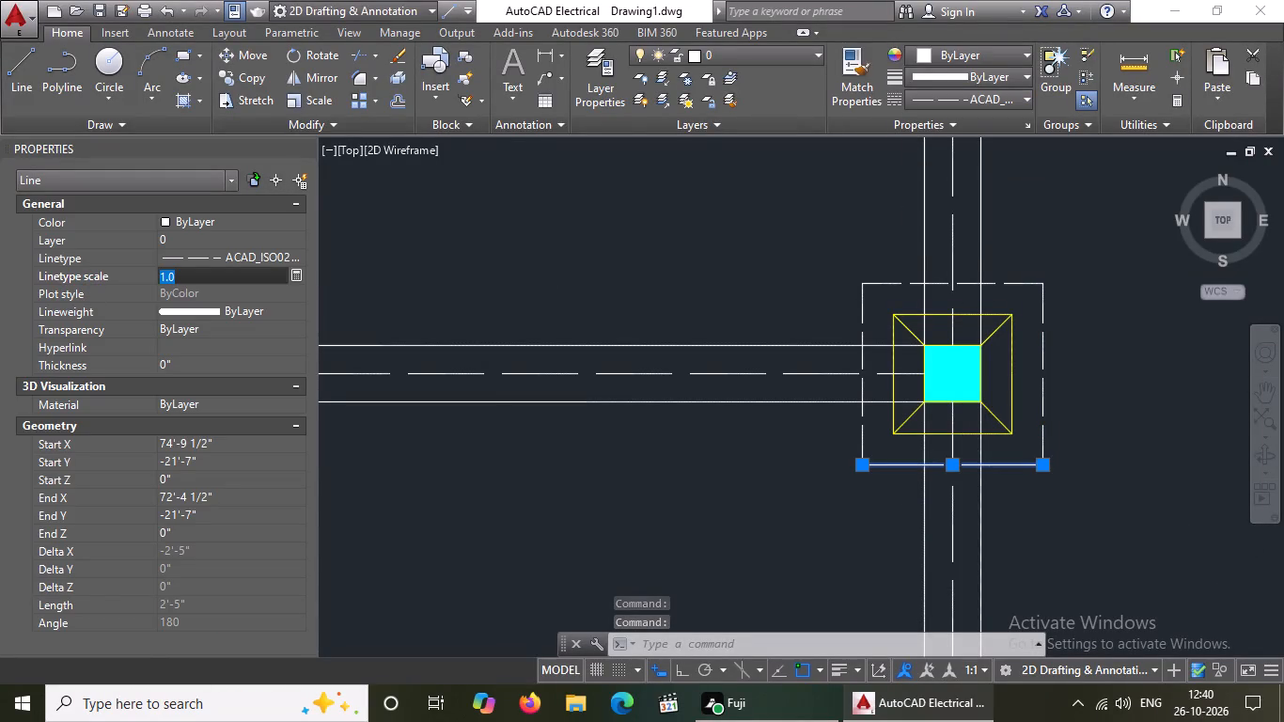
key("BackSpace")
key("BackSpace")
type("0.5")
key("Return")
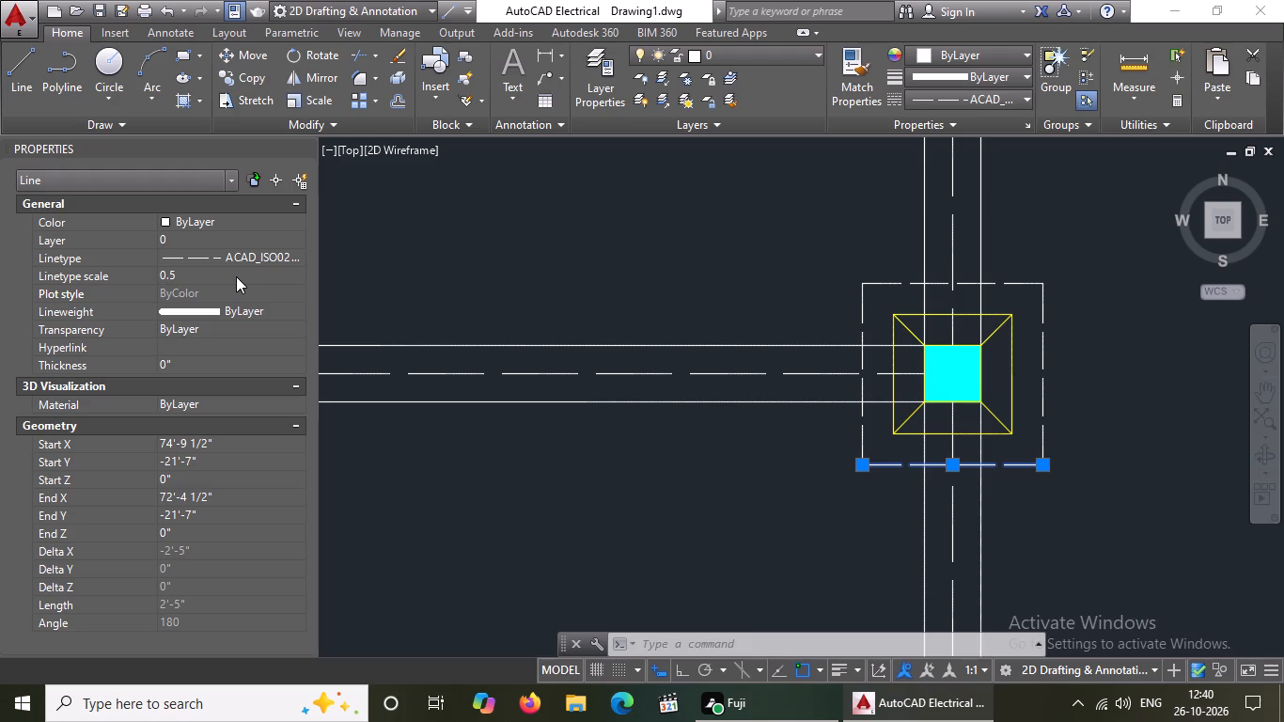
Give the top edge of the fourth row's right-hand footing outer square a linetype scale of 0.5 and the ACAD_ISO02W100 linetype.
scroll(893, 435, "down", 3)
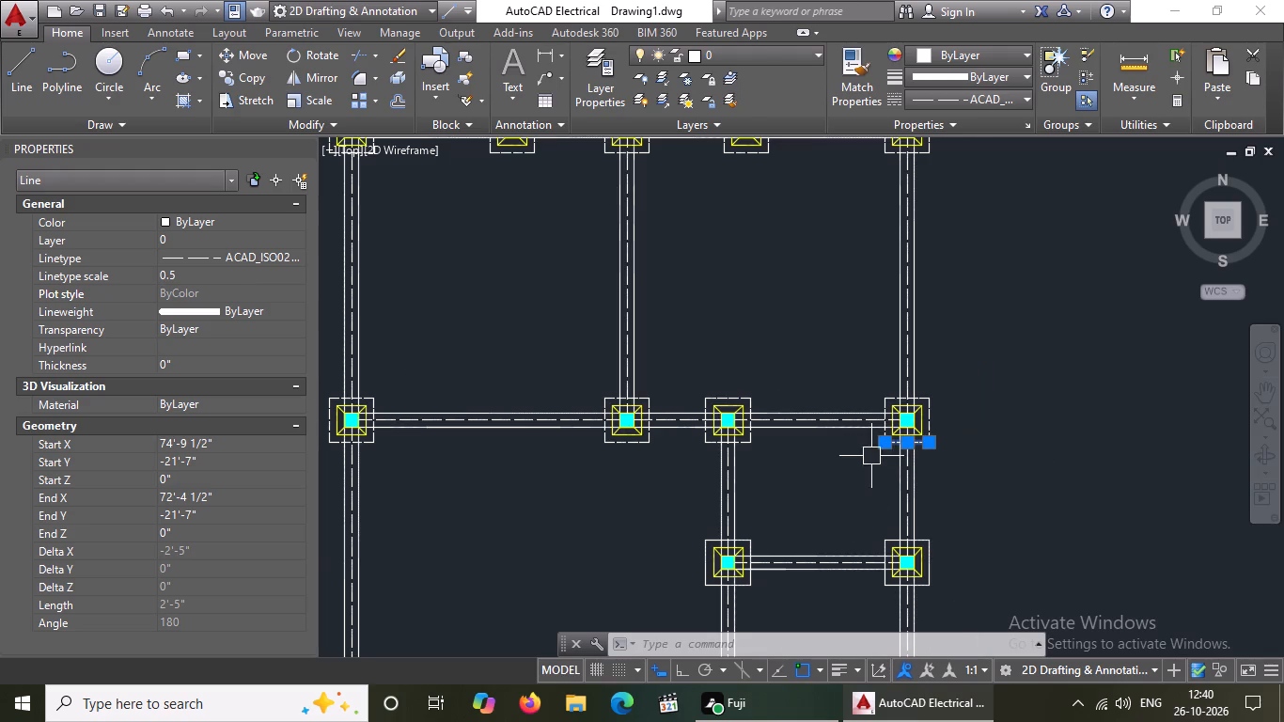
scroll(831, 534, "down", 1)
scroll(871, 567, "up", 2)
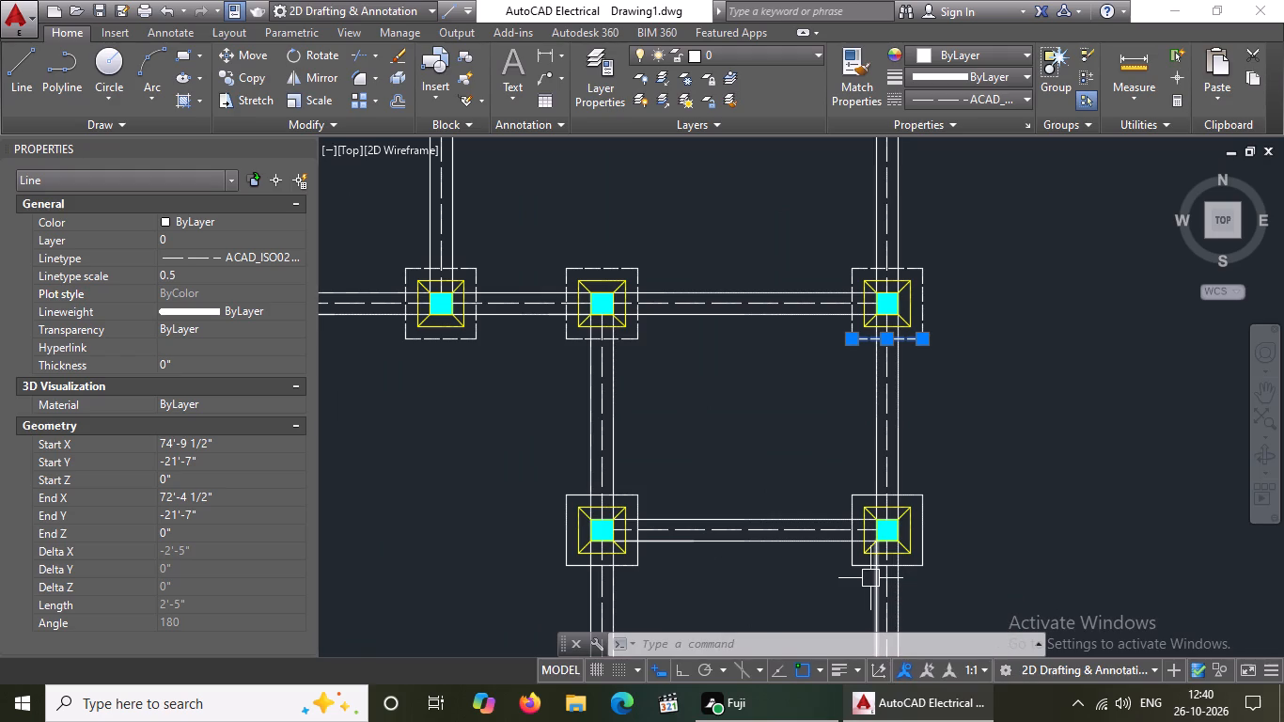
scroll(865, 607, "up", 2)
scroll(929, 543, "down", 3)
scroll(948, 487, "up", 2)
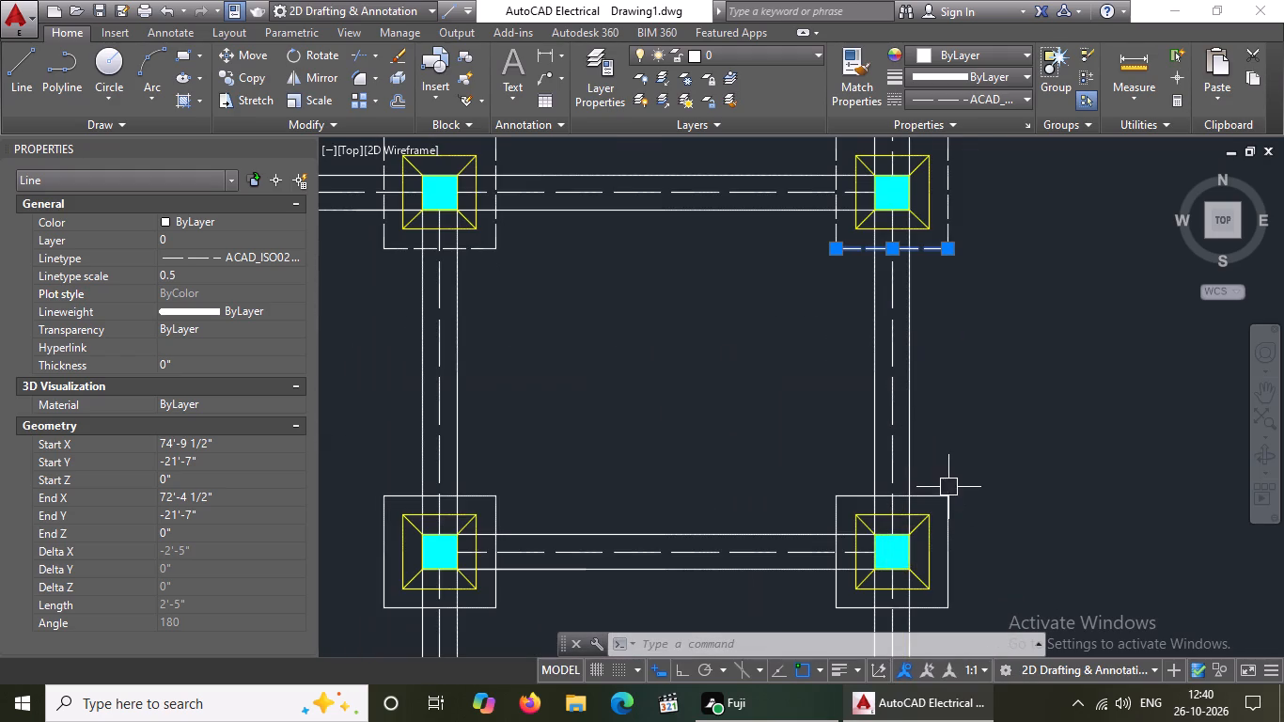
left_click(937, 495)
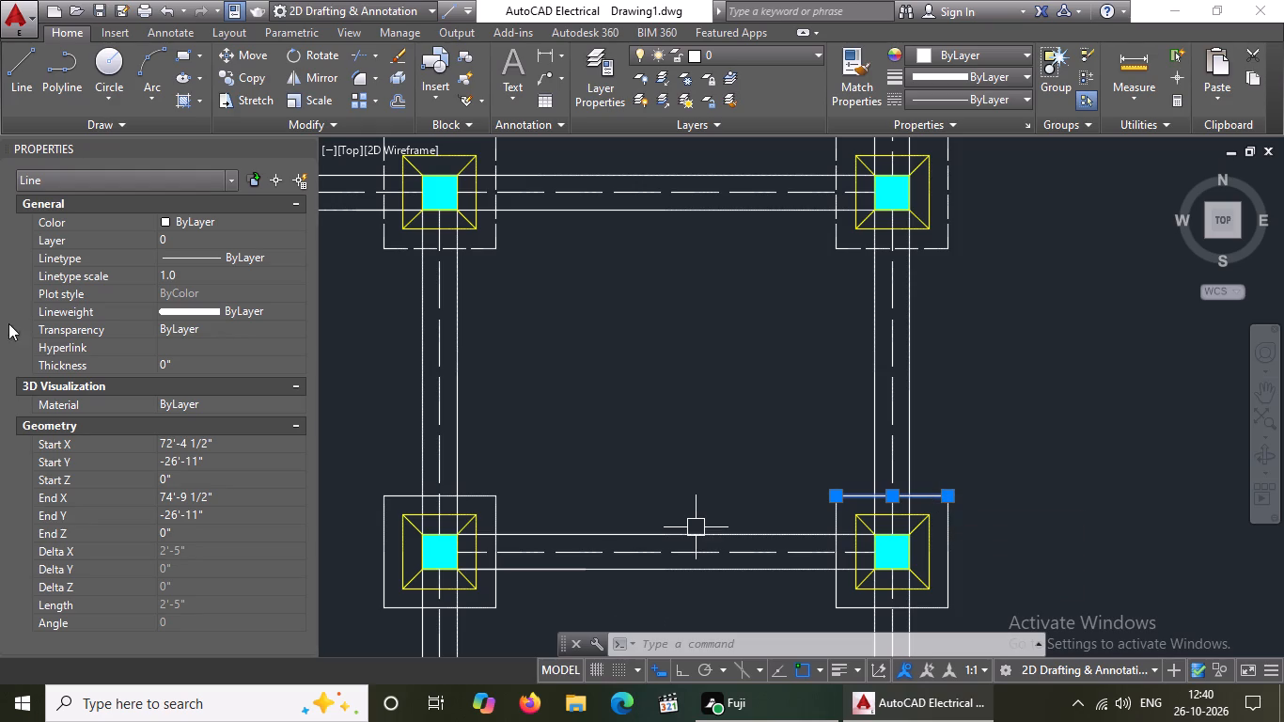
left_click(190, 269)
key("BackSpace")
key("BackSpace")
key("BackSpace")
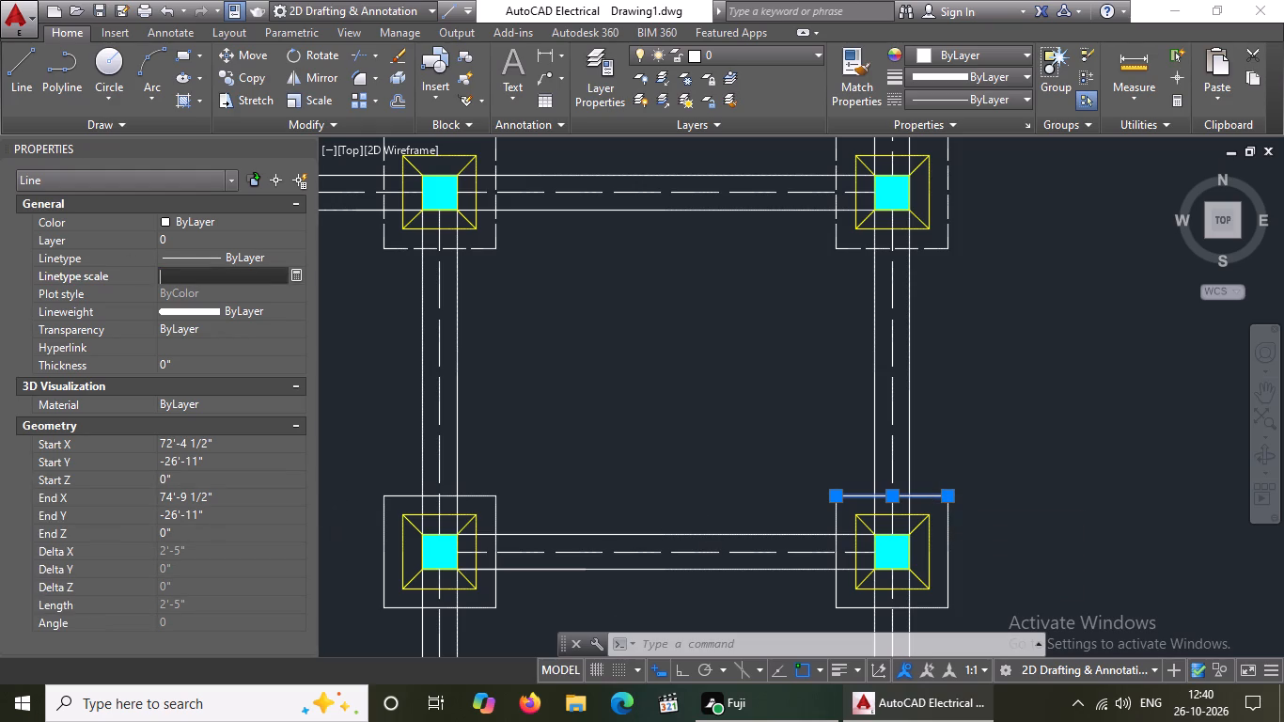
key("BackSpace")
key("BackSpace")
type("0.5")
key("Return")
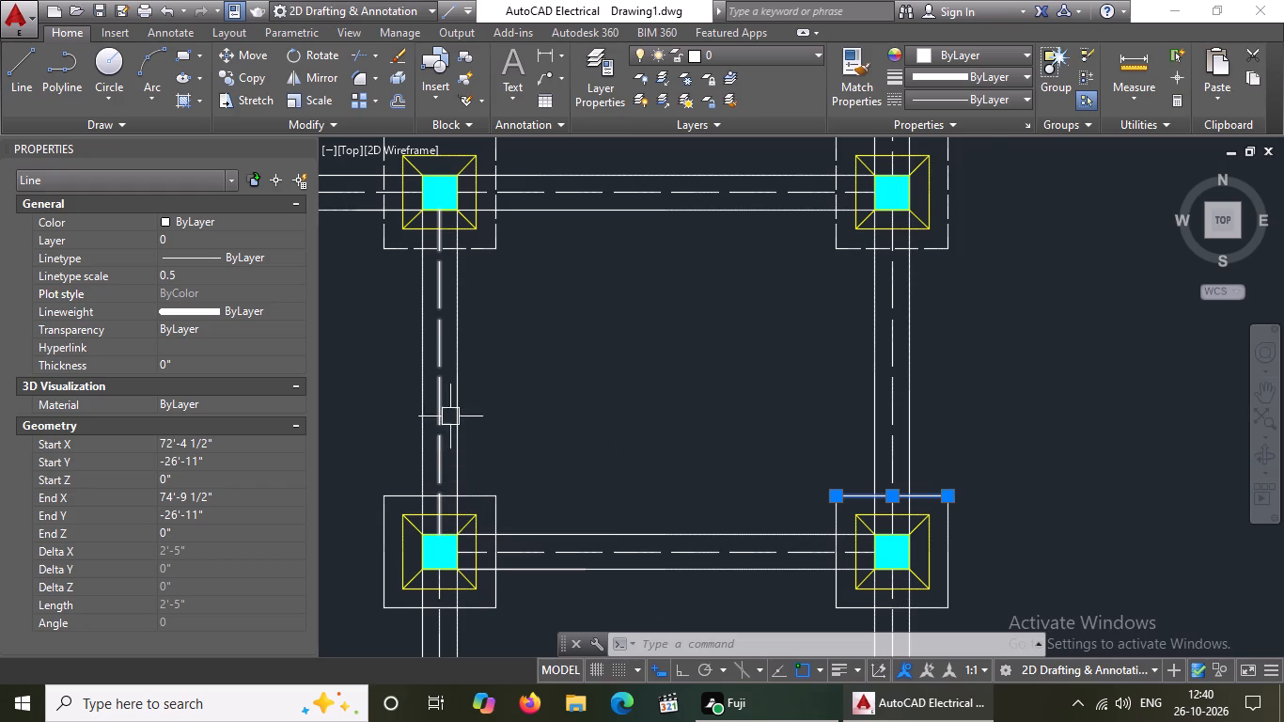
left_click(963, 97)
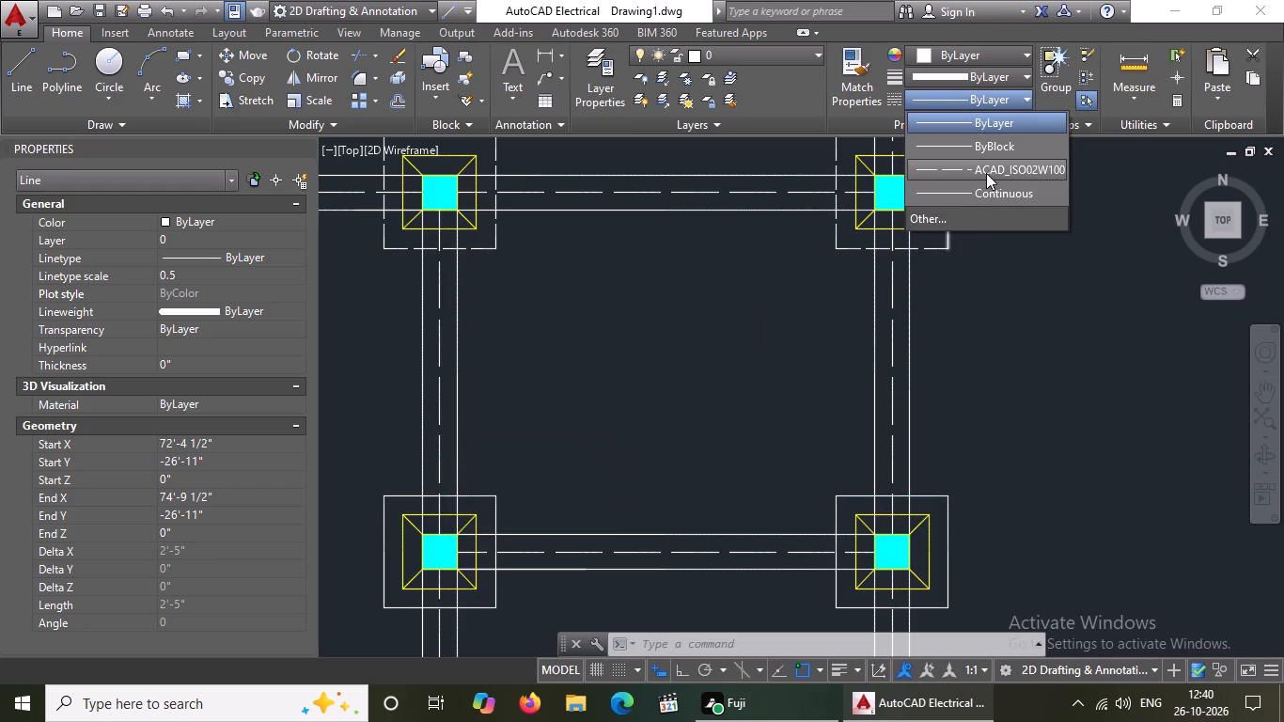
left_click(986, 171)
Give the right edge of the fourth row's right-hand footing outer square the ACAD_ISO02W100 linetype with a linetype scale of 0.5.
left_click(951, 570)
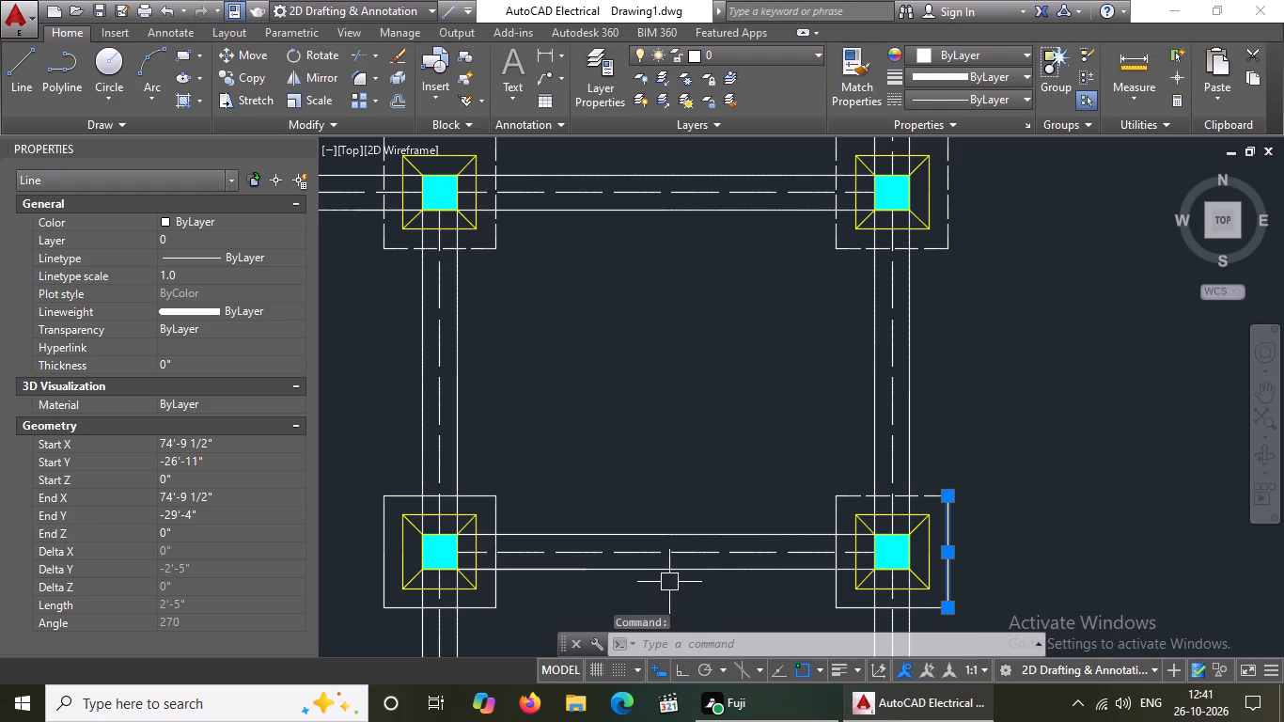
left_click(989, 98)
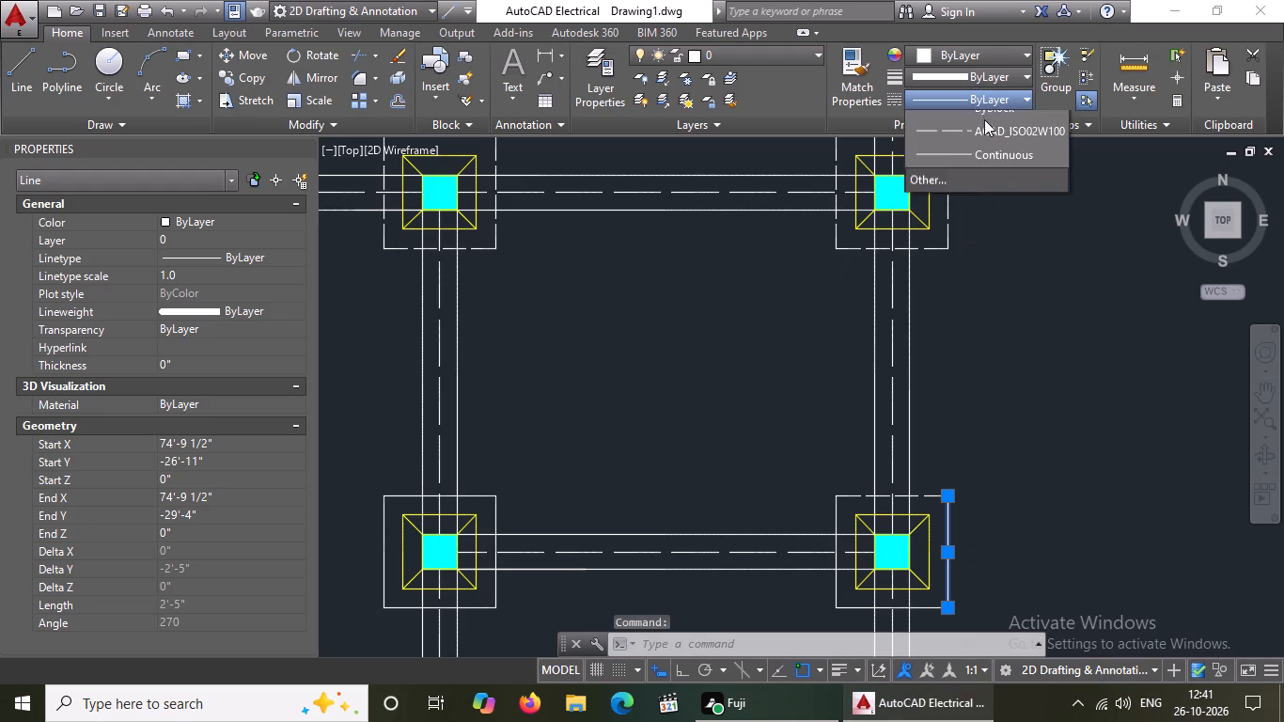
left_click(963, 162)
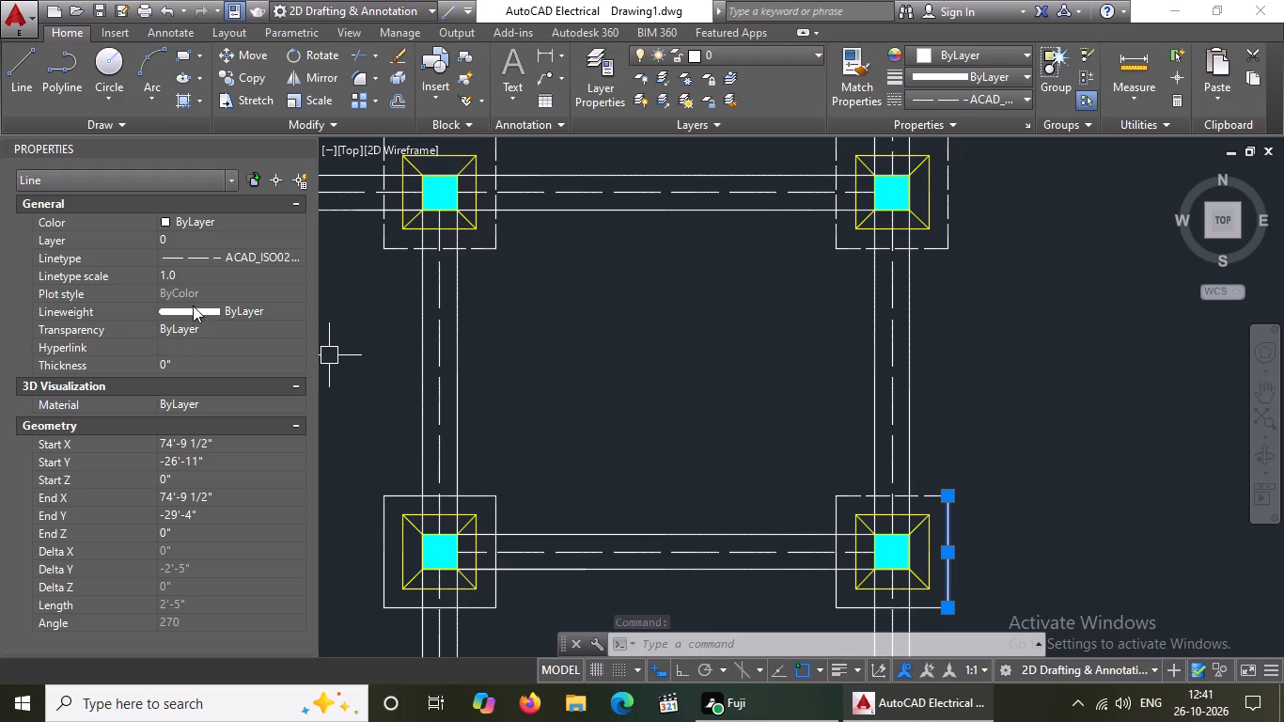
left_click(196, 272)
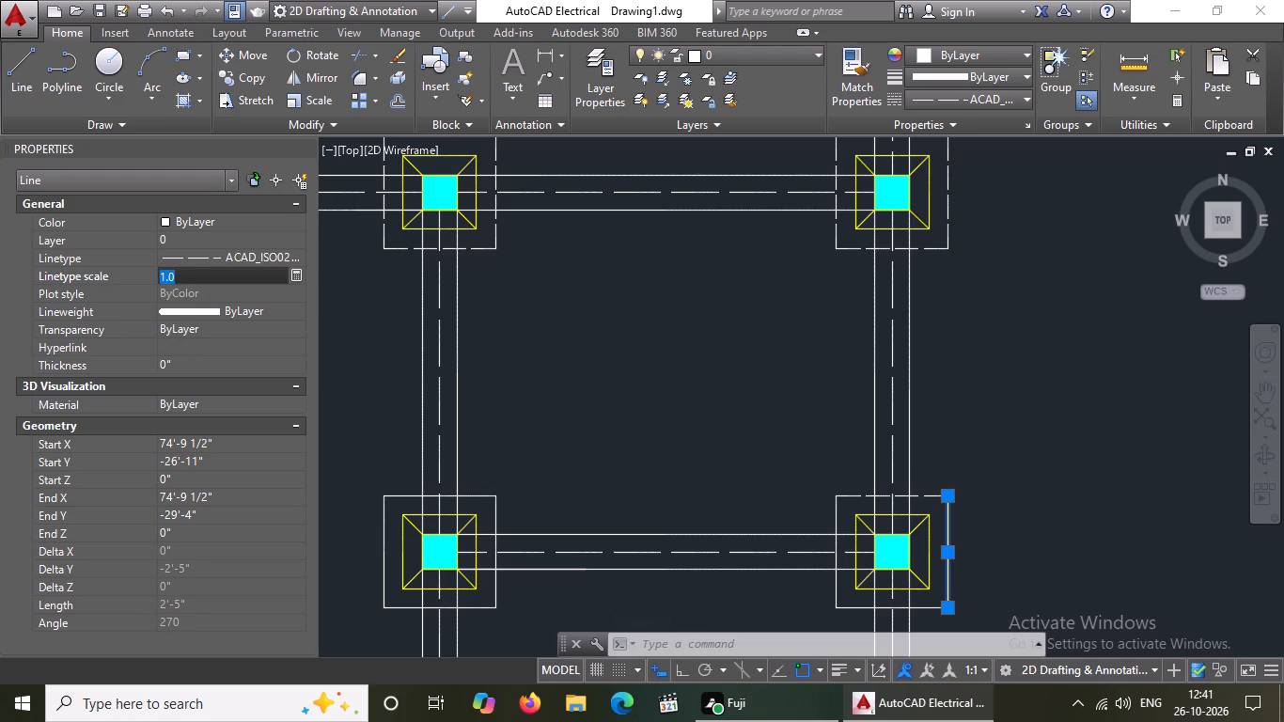
key("BackSpace")
key("BackSpace")
key("BackSpace")
key("BackSpace")
type("0.5")
key("Return")
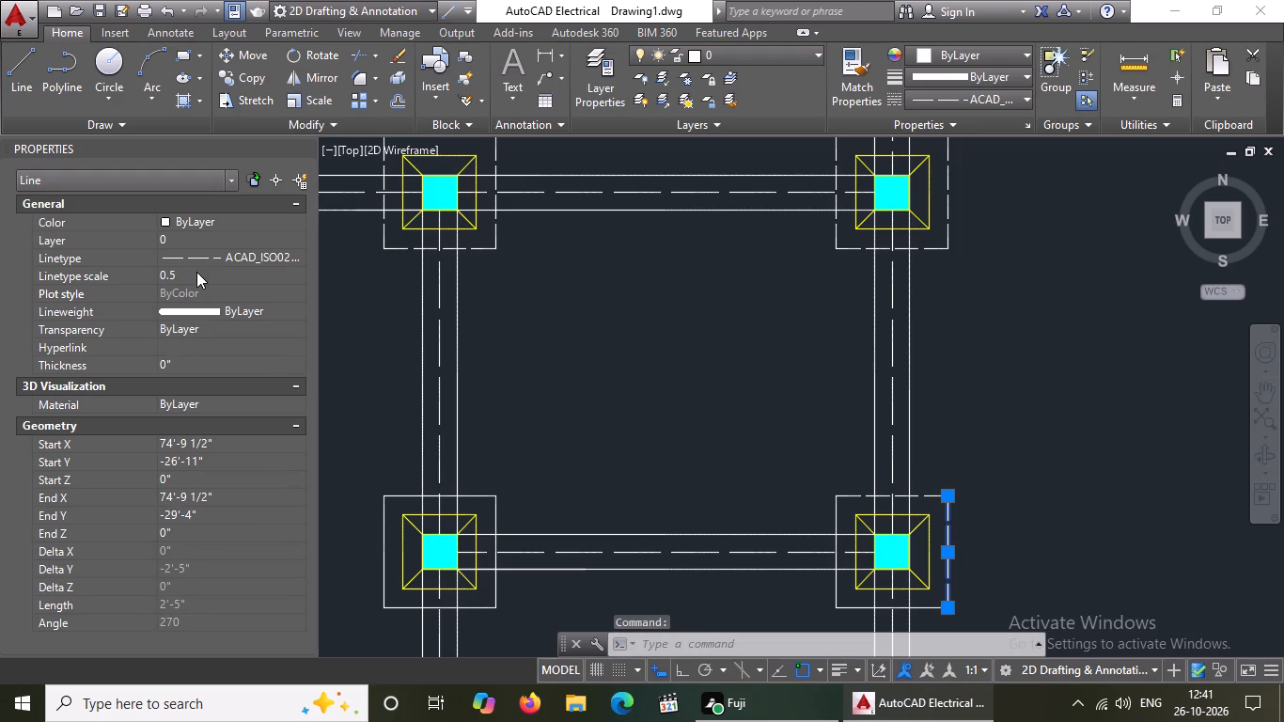
Give the left edge of the fourth row's right-hand footing outer square the ACAD_ISO02W100 linetype with a linetype scale of 0.5.
scroll(688, 275, "down", 3)
scroll(686, 348, "up", 2)
scroll(776, 315, "up", 2)
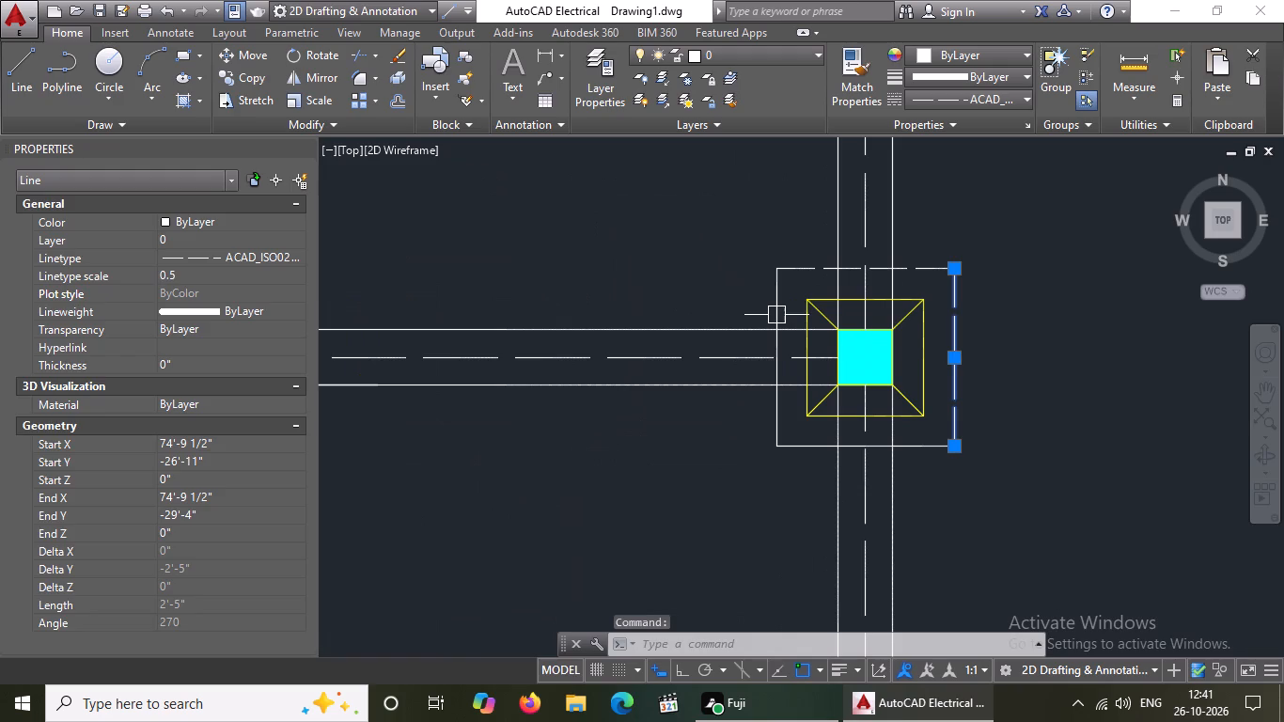
left_click(776, 311)
left_click(943, 94)
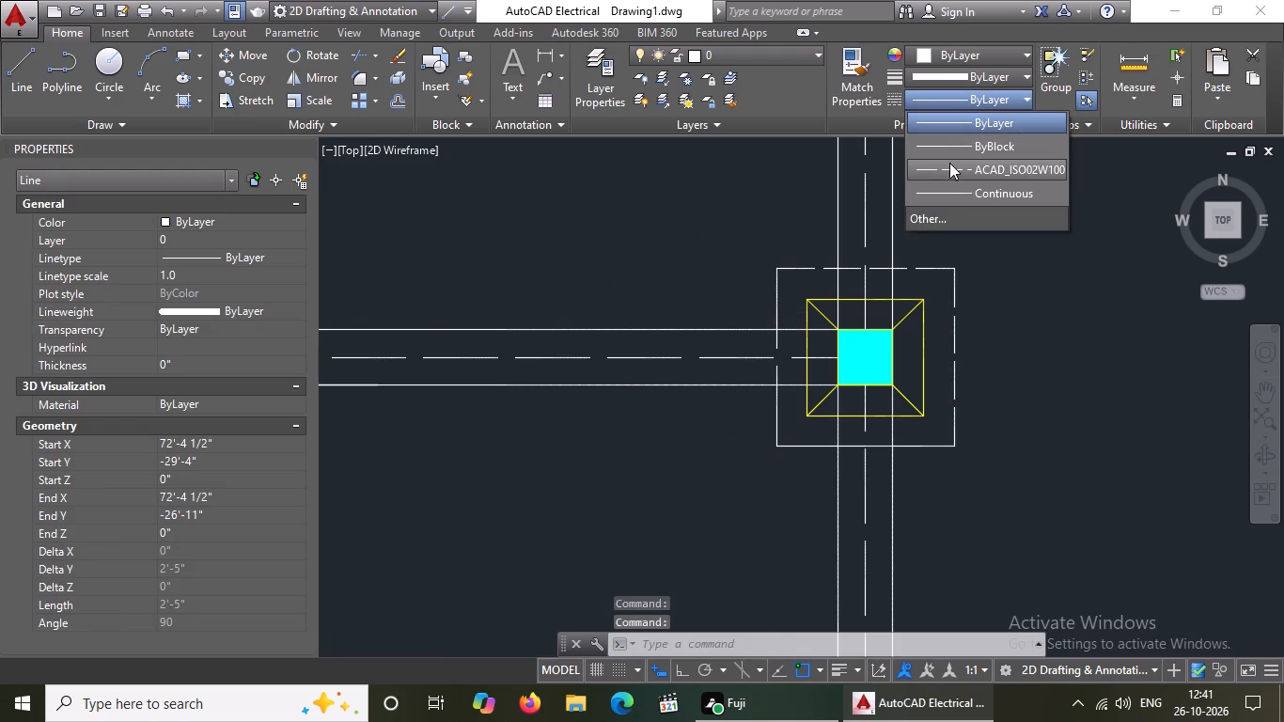
left_click(950, 163)
left_click(186, 279)
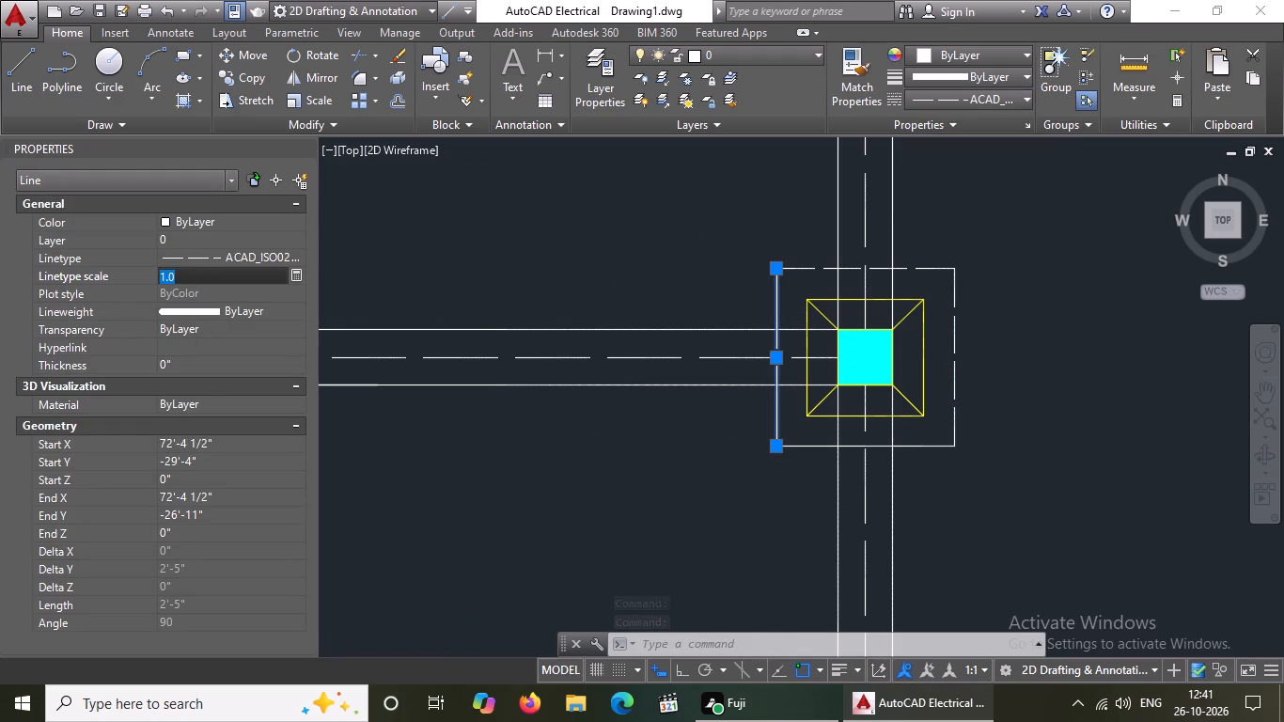
key("BackSpace")
key("BackSpace")
type("0.5")
key("Return")
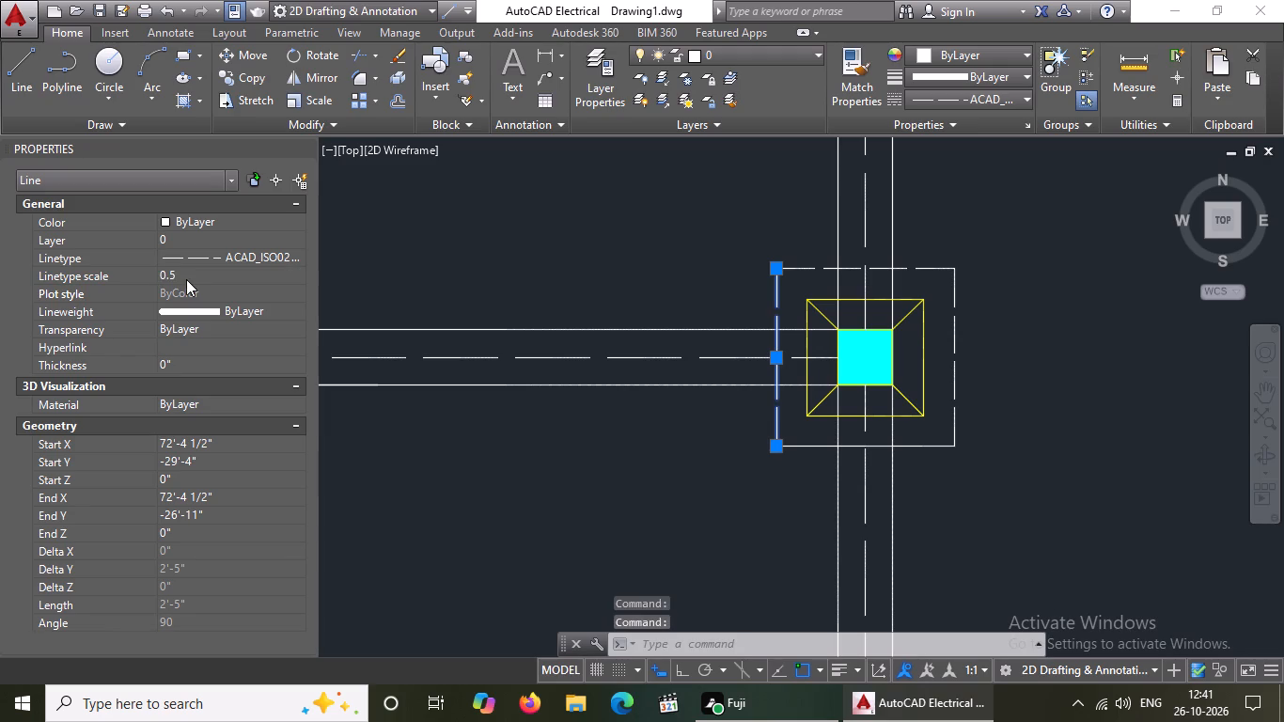
Give the bottom edge of the fourth row's right-hand footing outer square the ACAD_ISO02W100 linetype with a linetype scale of 0.5.
left_click(810, 449)
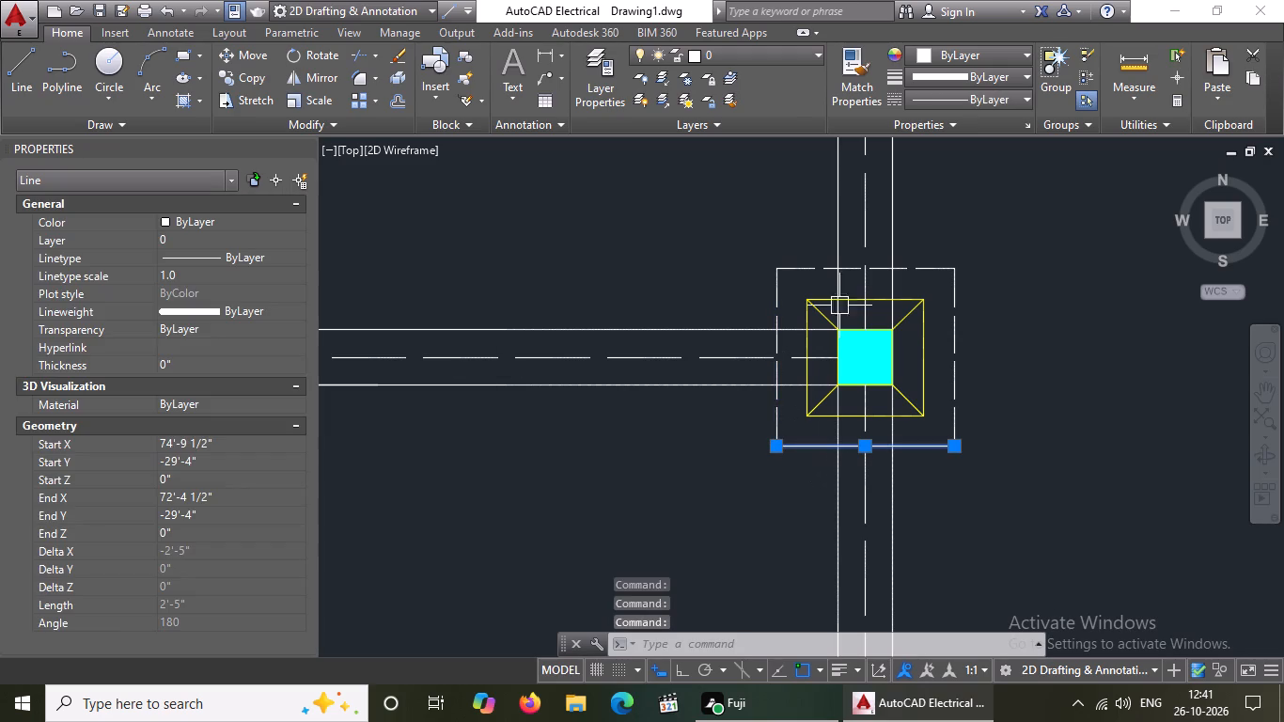
left_click(968, 96)
left_click(935, 166)
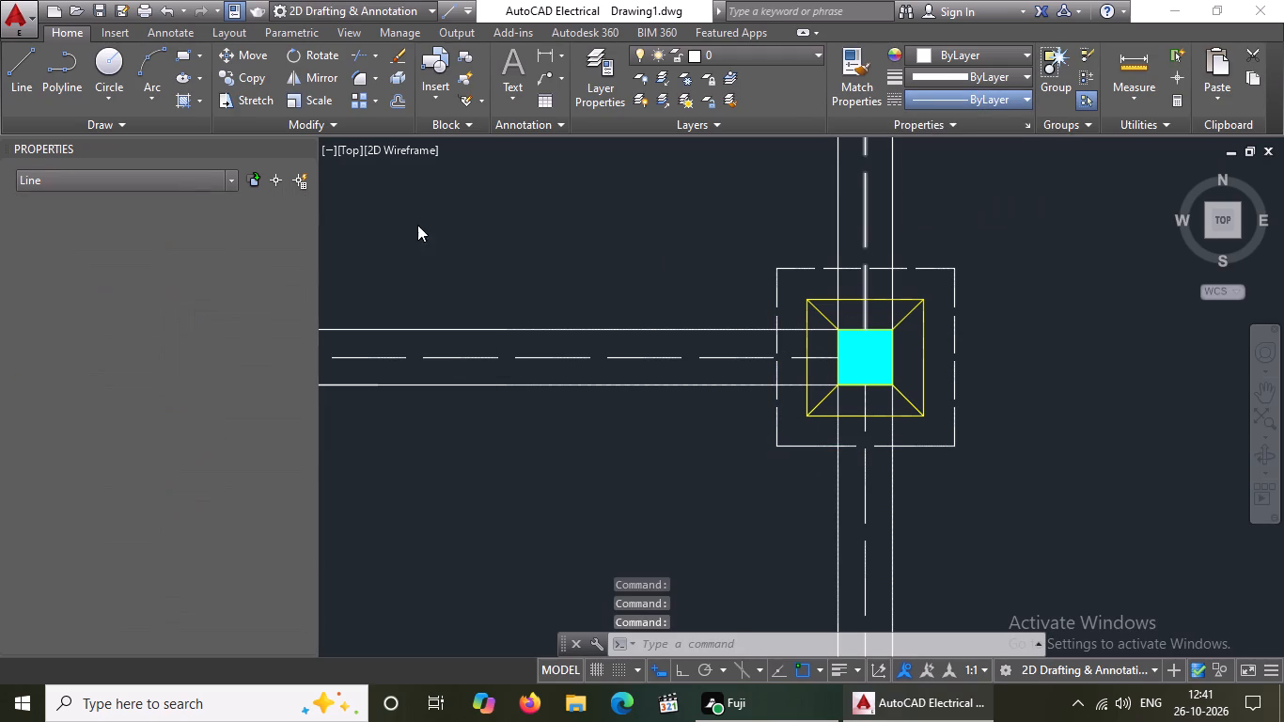
left_click(185, 275)
key("BackSpace")
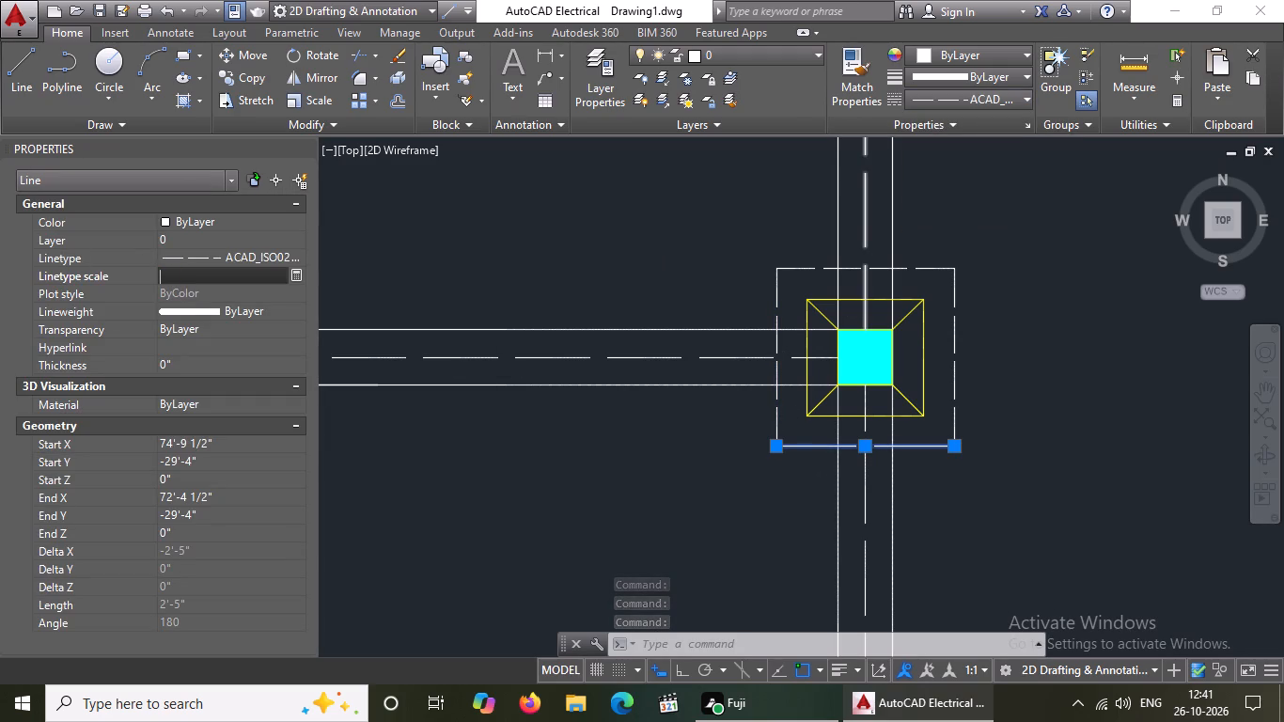
key("BackSpace")
key("minus")
key("BackSpace")
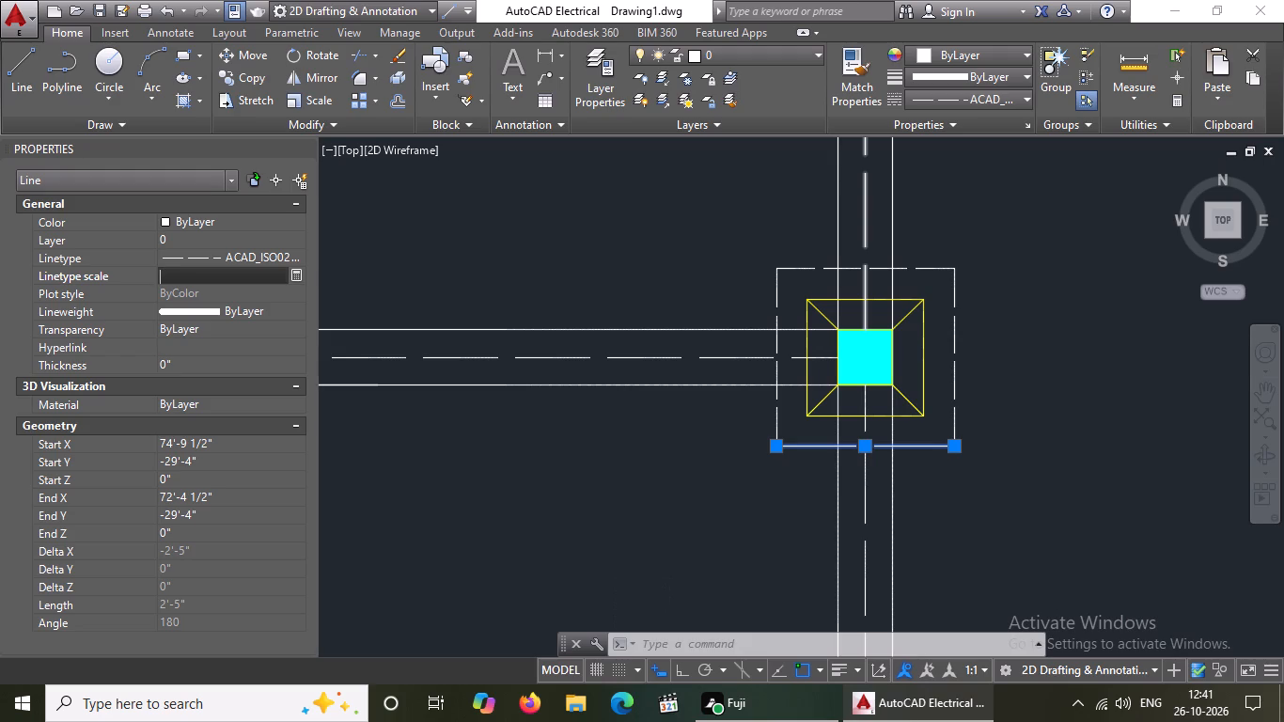
type("0.5")
key("Return")
scroll(878, 437, "down", 3)
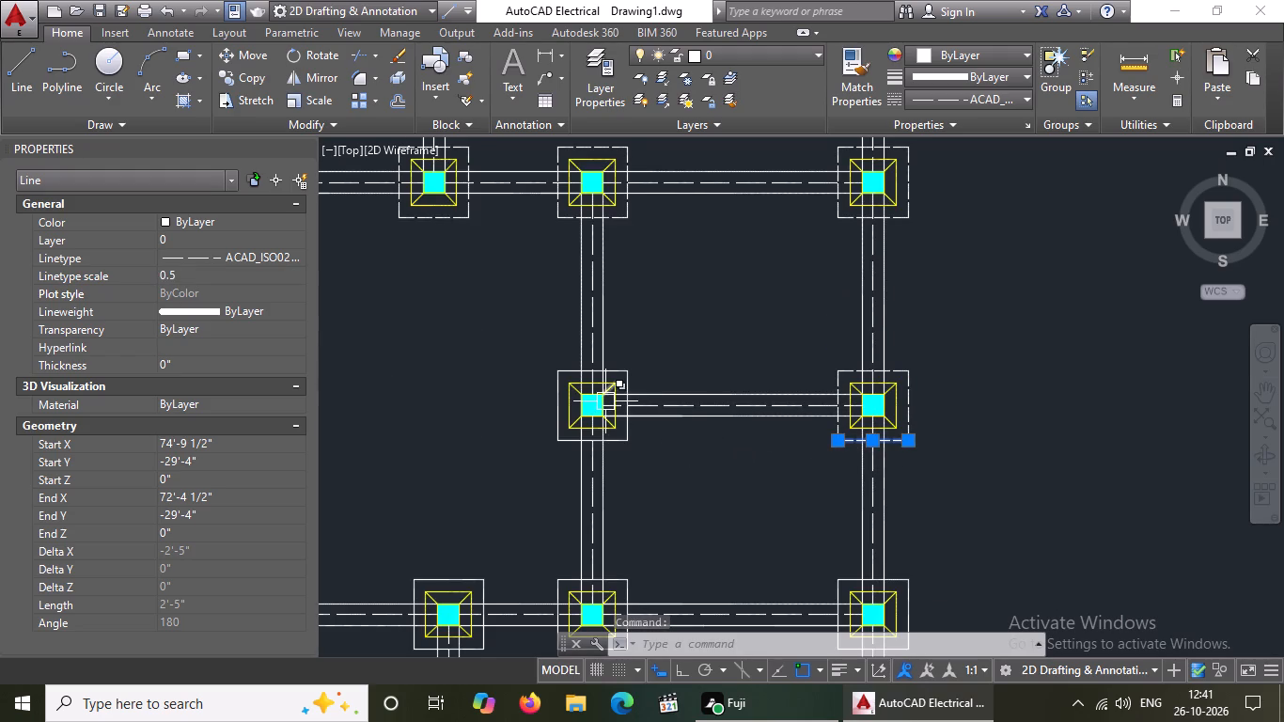
scroll(921, 431, "up", 2)
key("Escape")
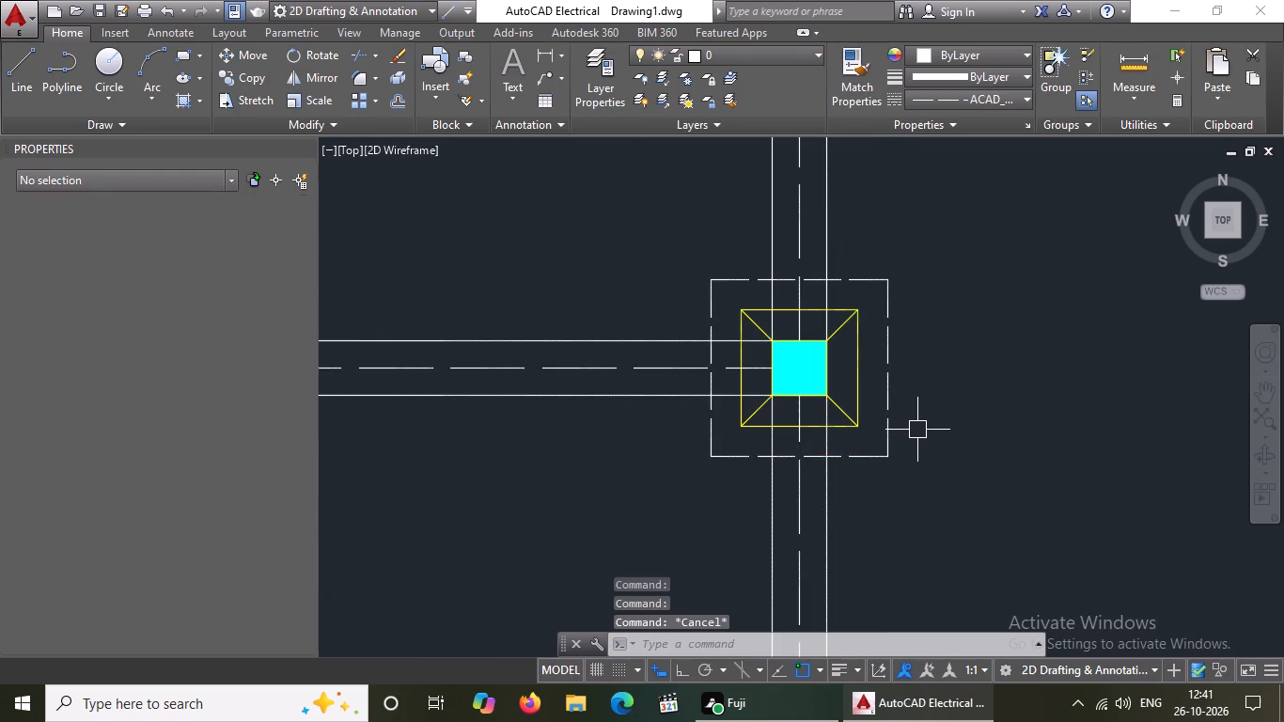
Give the bottom edge of the fourth row's left-hand footing outer square the ACAD_ISO02W100 linetype with a linetype scale of 0.5.
scroll(691, 396, "down", 4)
scroll(579, 395, "up", 3)
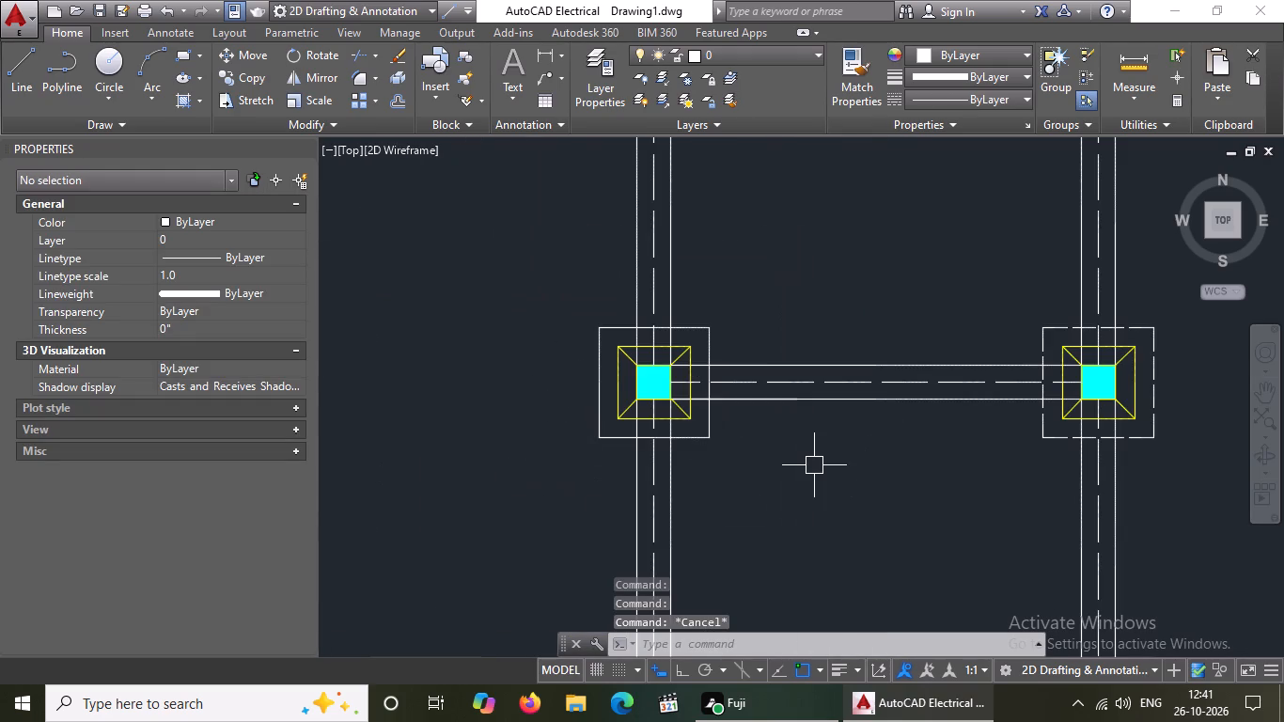
scroll(812, 464, "up", 3)
scroll(370, 330, "down", 3)
middle_click_drag(368, 331, 537, 356)
scroll(530, 361, "up", 3)
left_click(546, 384)
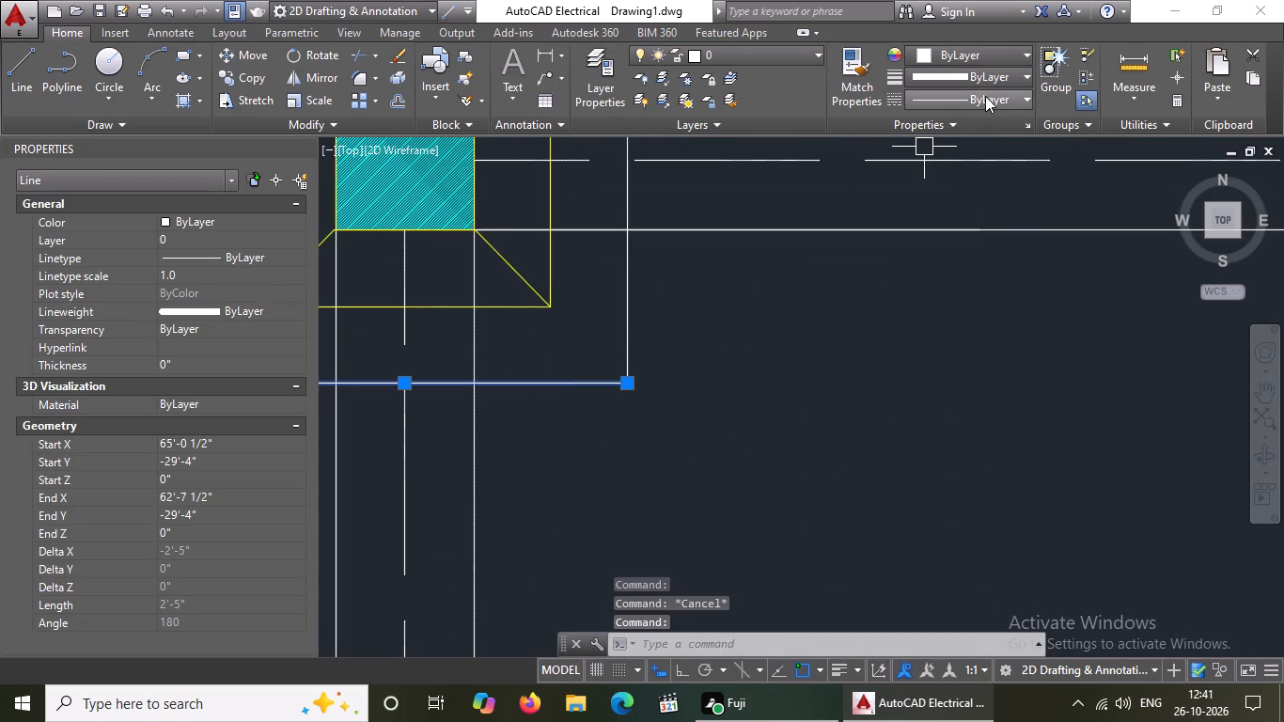
left_click(985, 96)
left_click(967, 161)
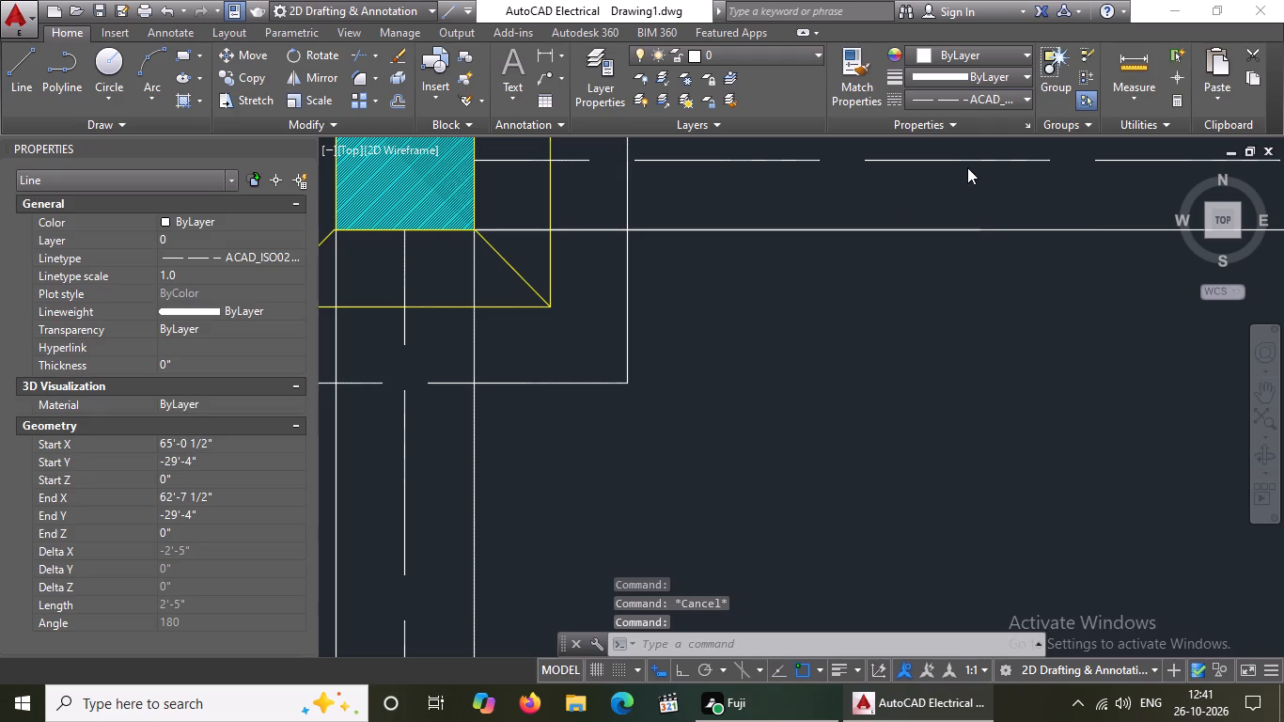
left_click(210, 276)
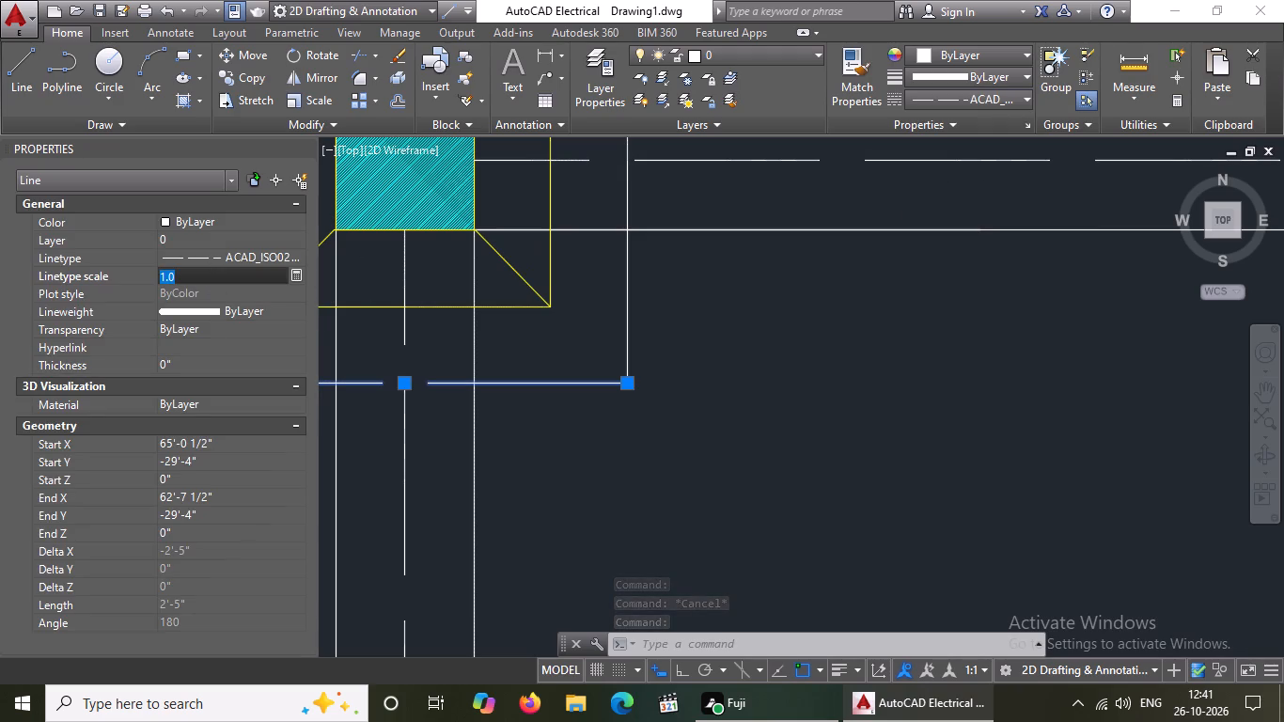
key("BackSpace")
key("BackSpace")
type("0.5")
key("Return")
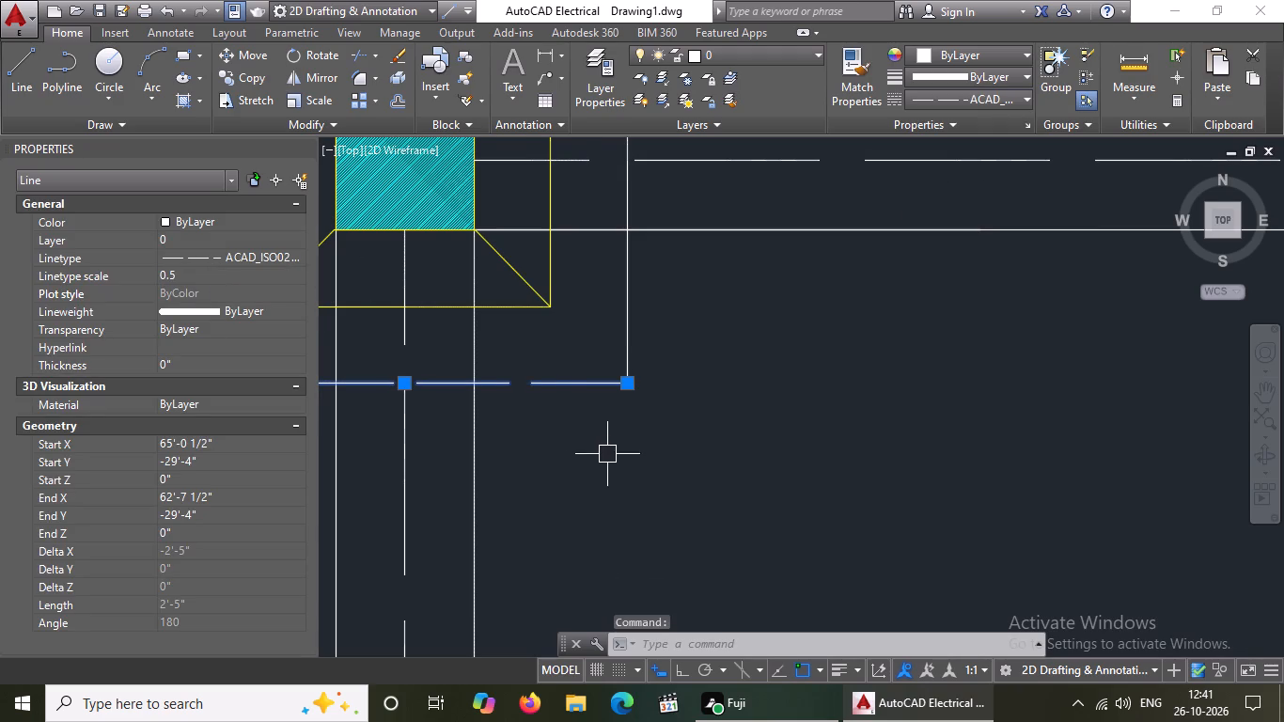
Give the top edge of the fourth row's left-hand footing outer square the ACAD_ISO02W100 linetype with a linetype scale of 0.5.
scroll(608, 447, "down", 2)
left_click(584, 248)
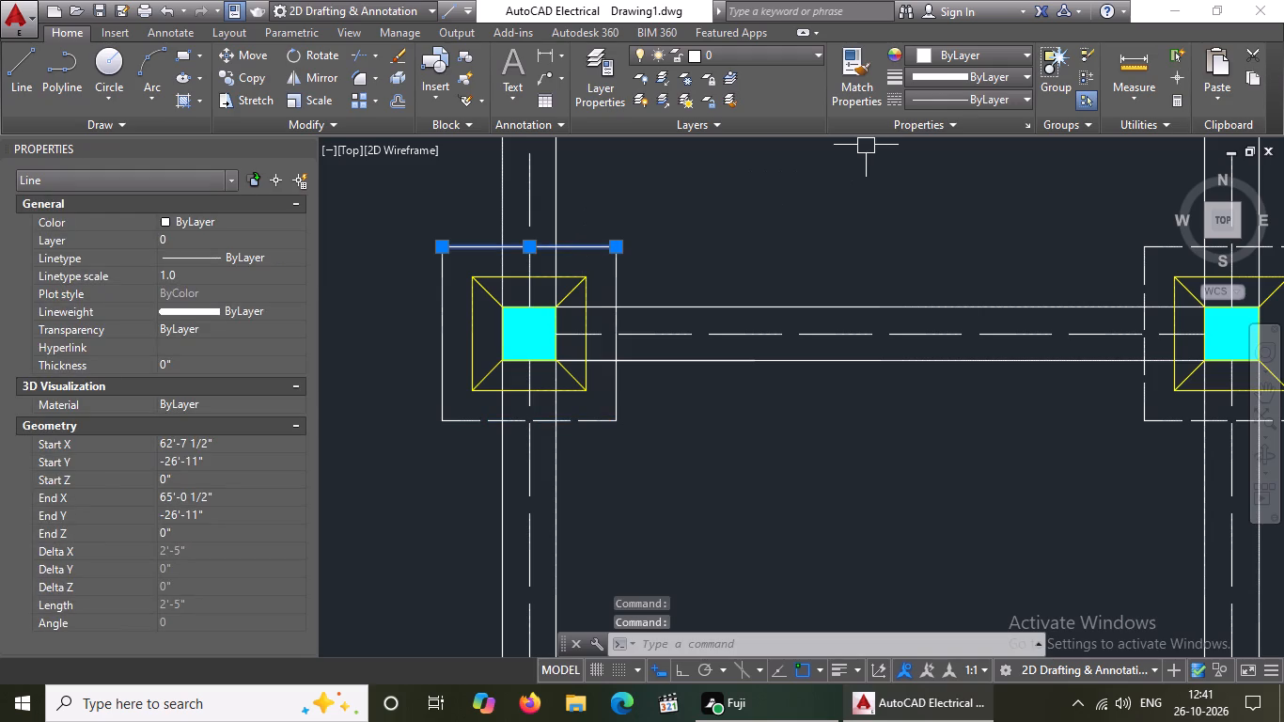
left_click(944, 101)
left_click(917, 162)
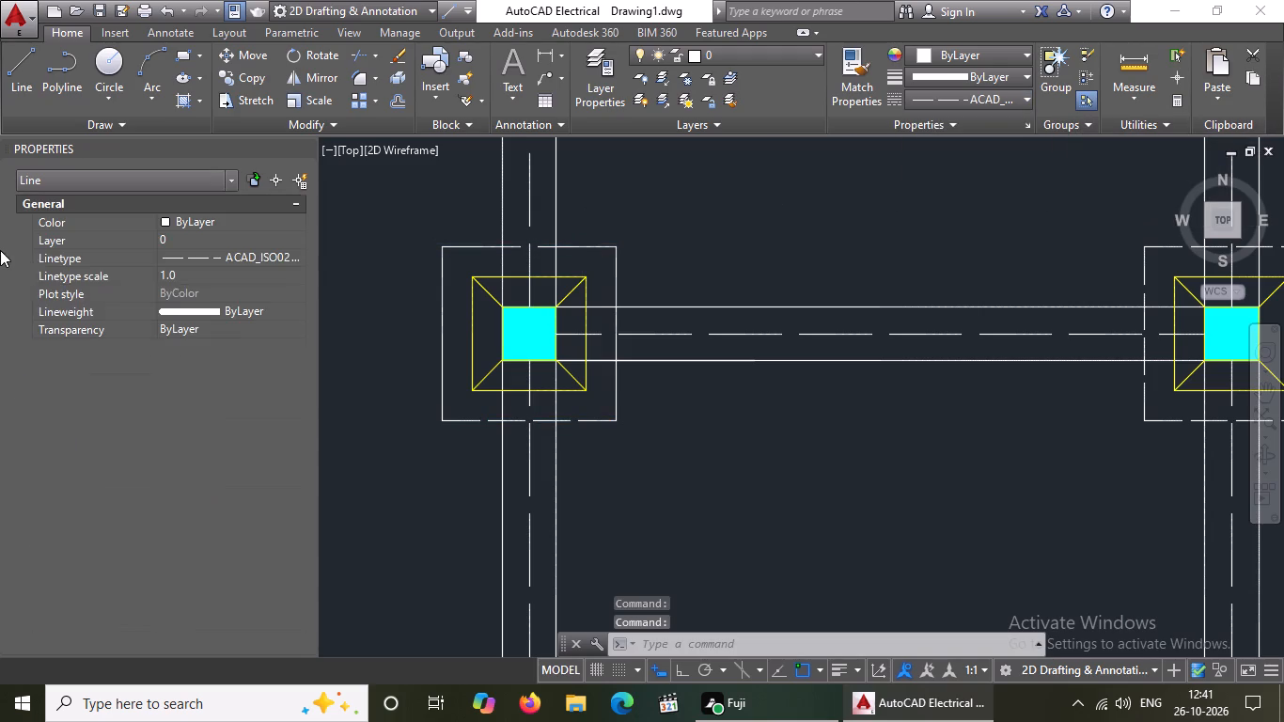
left_click(198, 269)
key("BackSpace")
key("BackSpace")
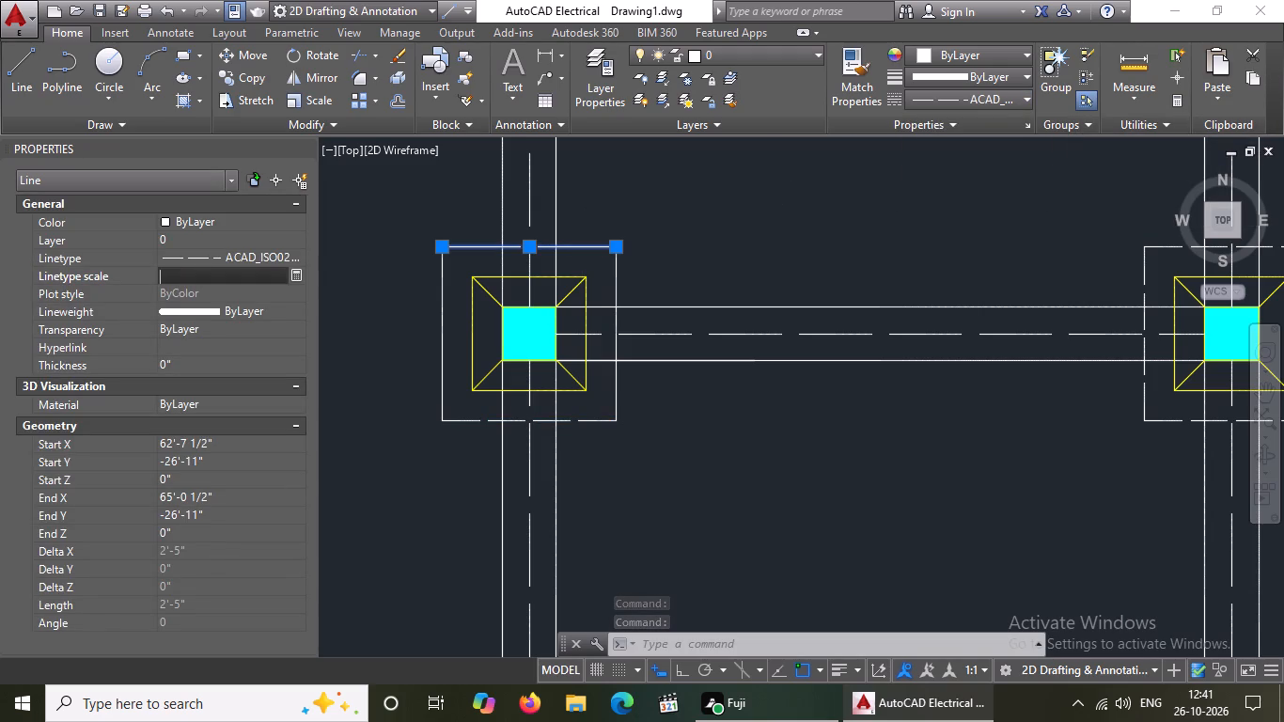
type("0.5")
key("Return")
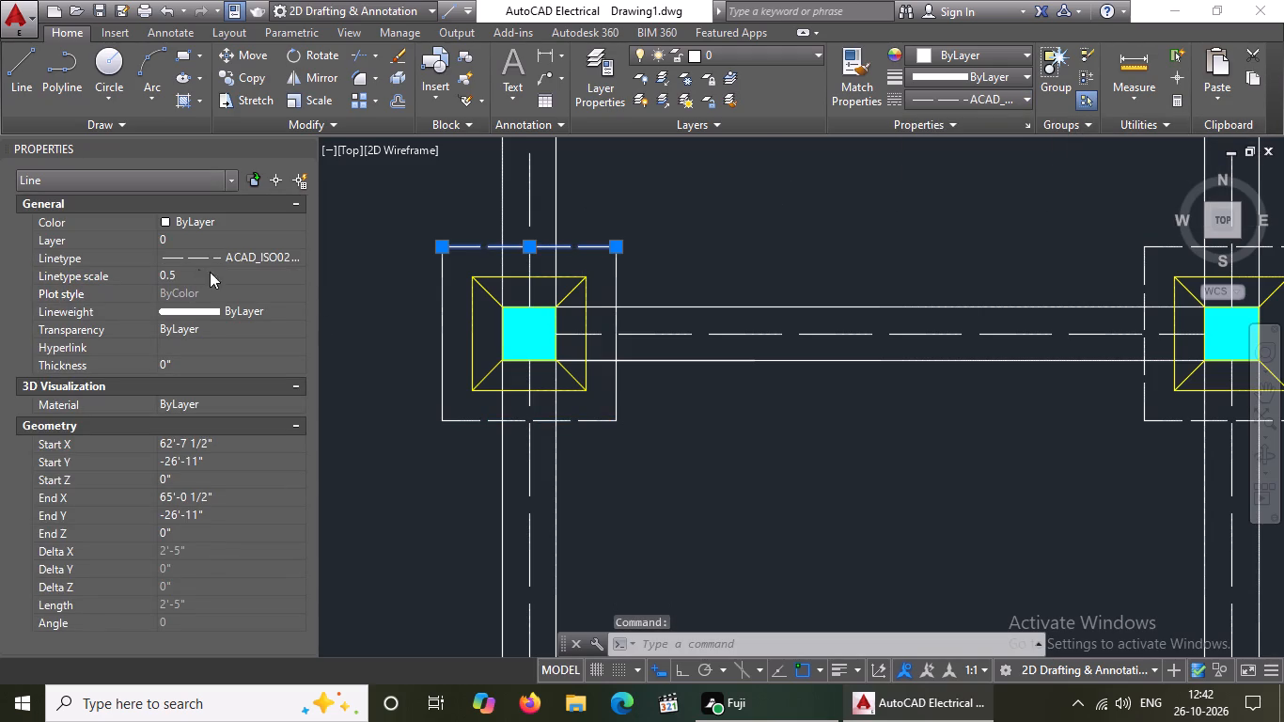
Give the left edge of the fourth row's left-hand footing outer square the ACAD_ISO02W100 linetype with a linetype scale of 0.5.
left_click(440, 297)
left_click(911, 93)
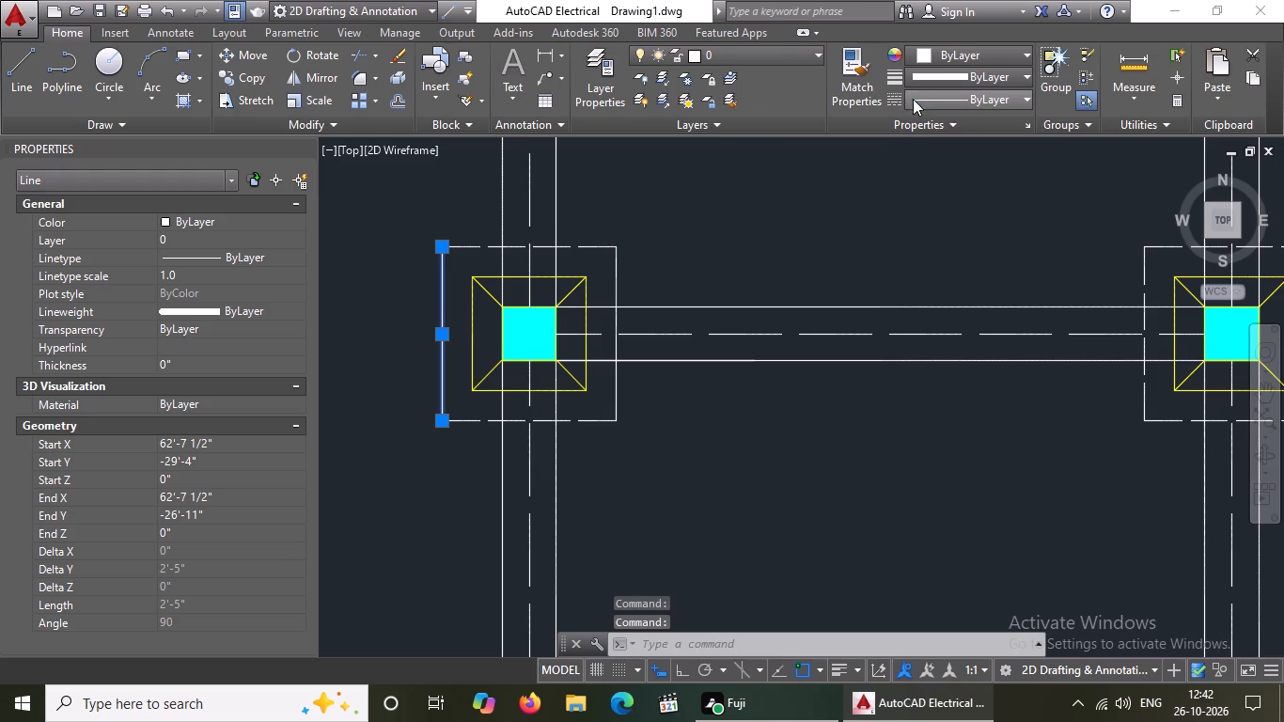
left_click(932, 169)
left_click(207, 276)
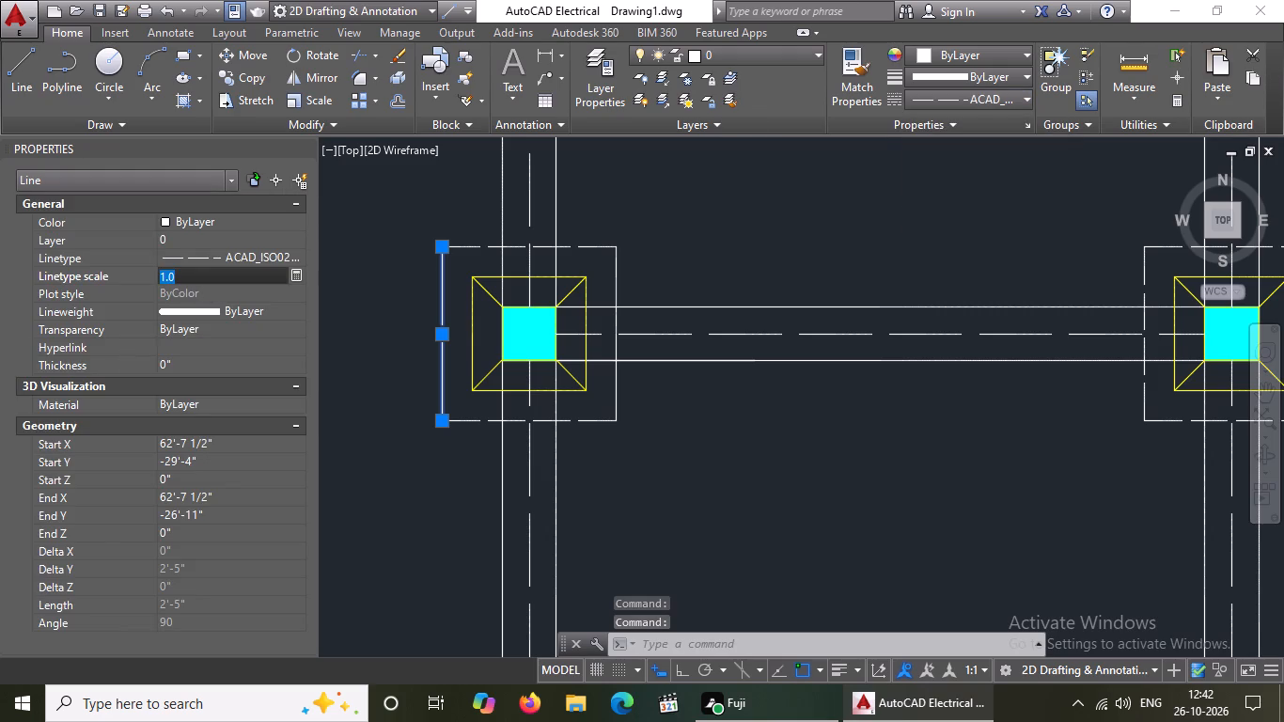
key("BackSpace")
key("BackSpace")
type("0.5")
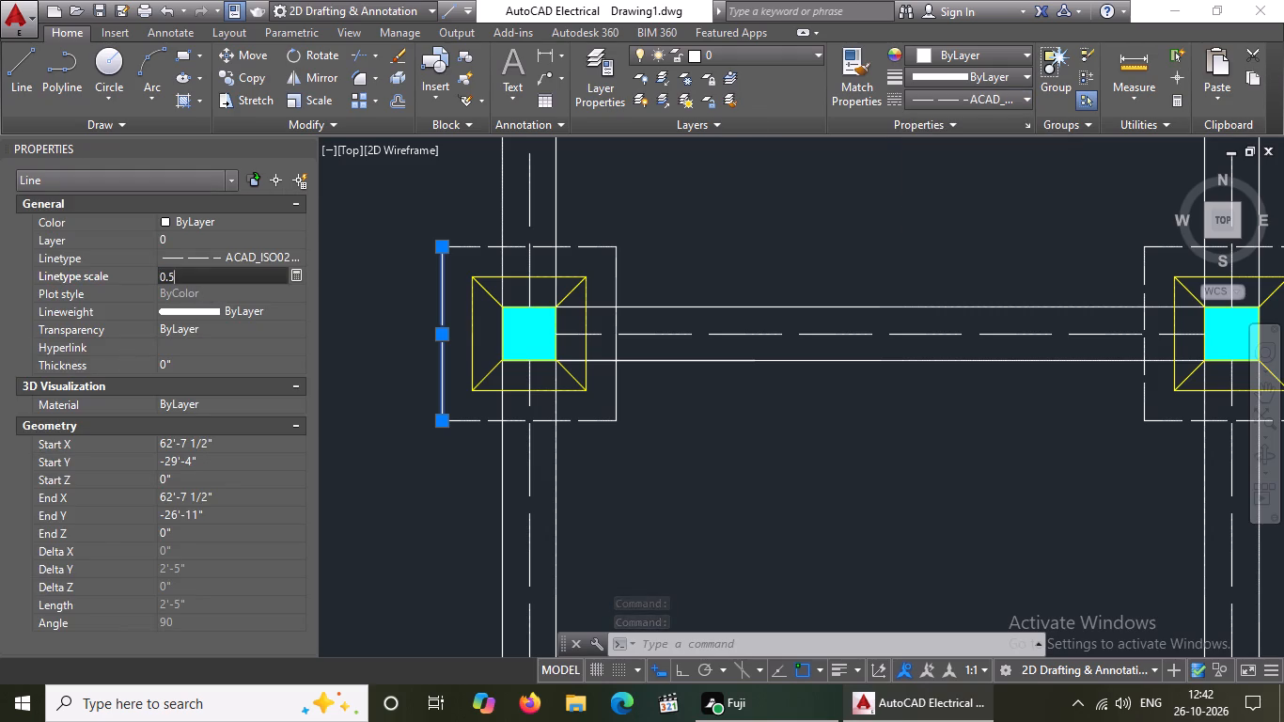
key("Return")
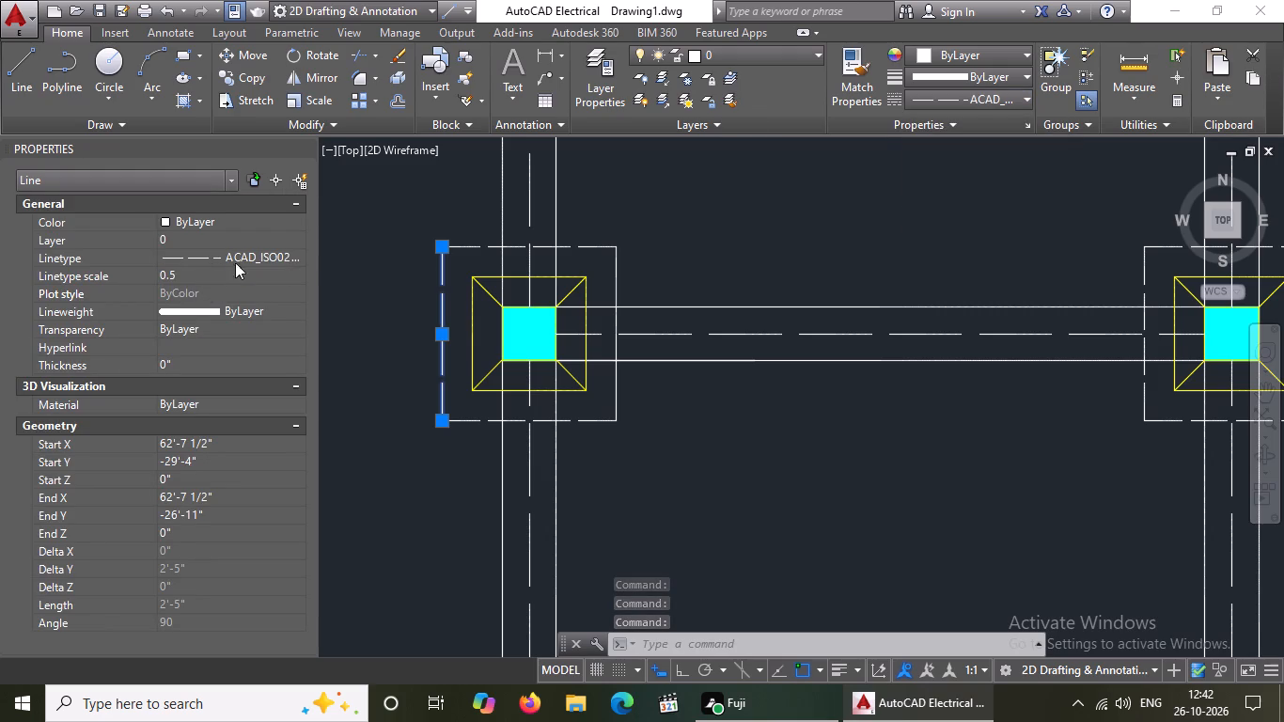
Give the right edge of the fourth row's left-hand footing outer square the ACAD_ISO02W100 linetype with a linetype scale of 0.5.
left_click(605, 265)
left_click(617, 262)
left_click(615, 264)
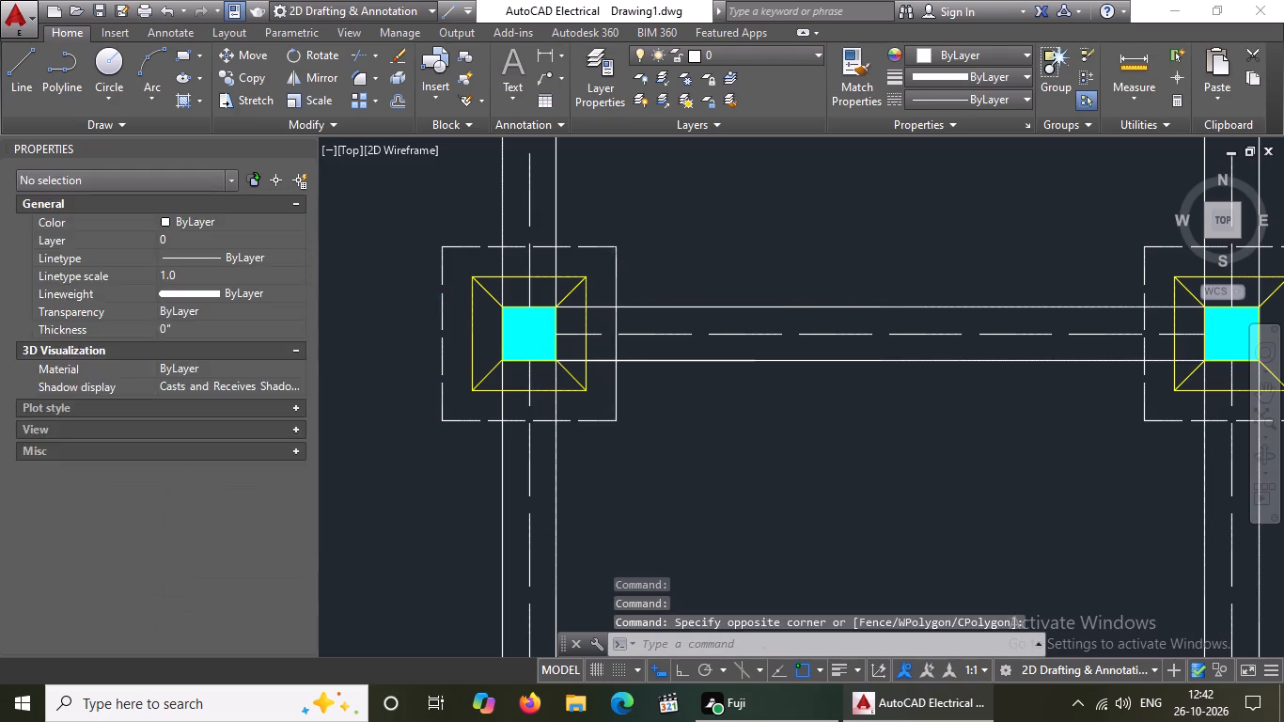
left_click(944, 89)
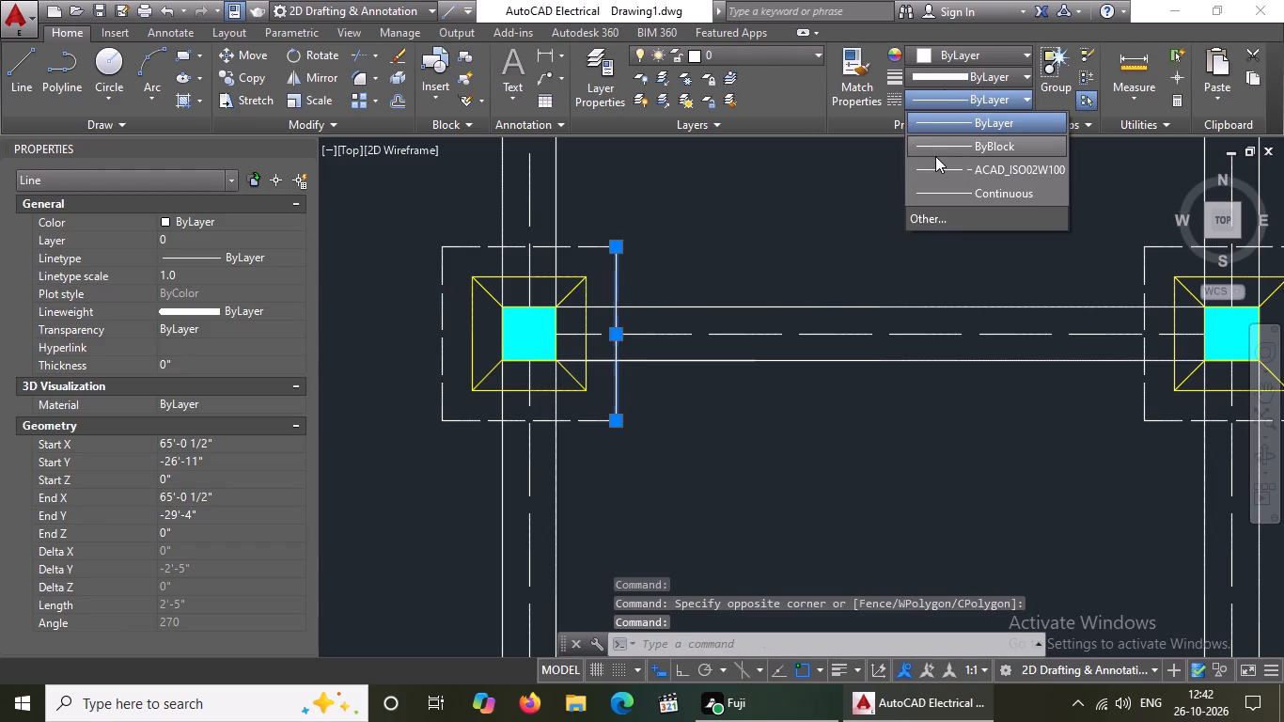
left_click(932, 177)
left_click(196, 279)
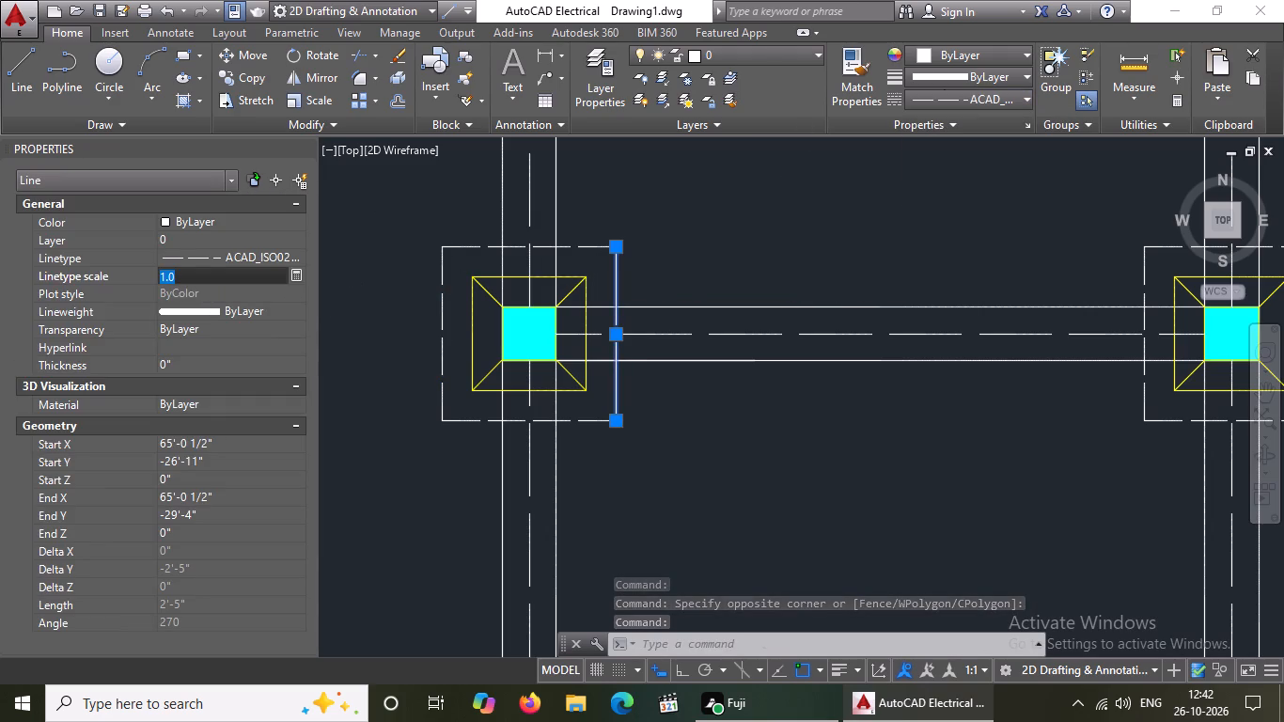
key("BackSpace")
key("BackSpace")
type("0.5")
key("Return")
scroll(618, 316, "down", 5)
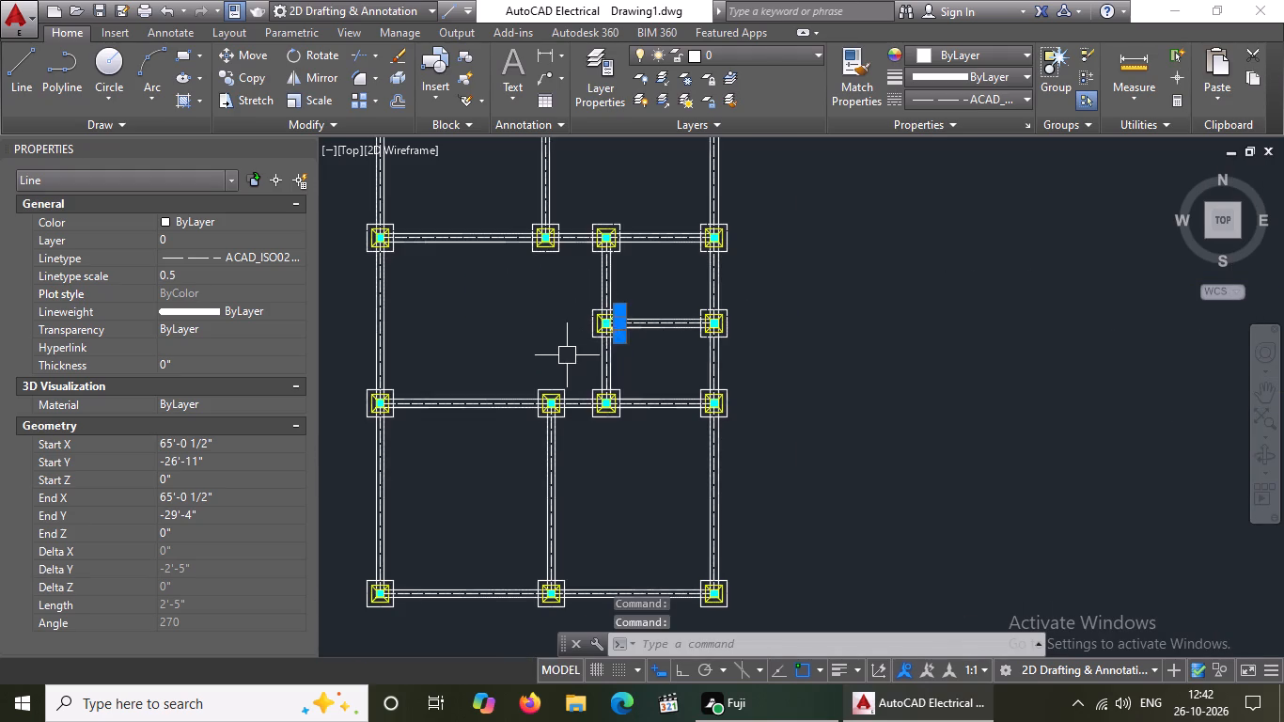
scroll(565, 355, "up", 2)
scroll(570, 355, "down", 3)
scroll(684, 354, "up", 3)
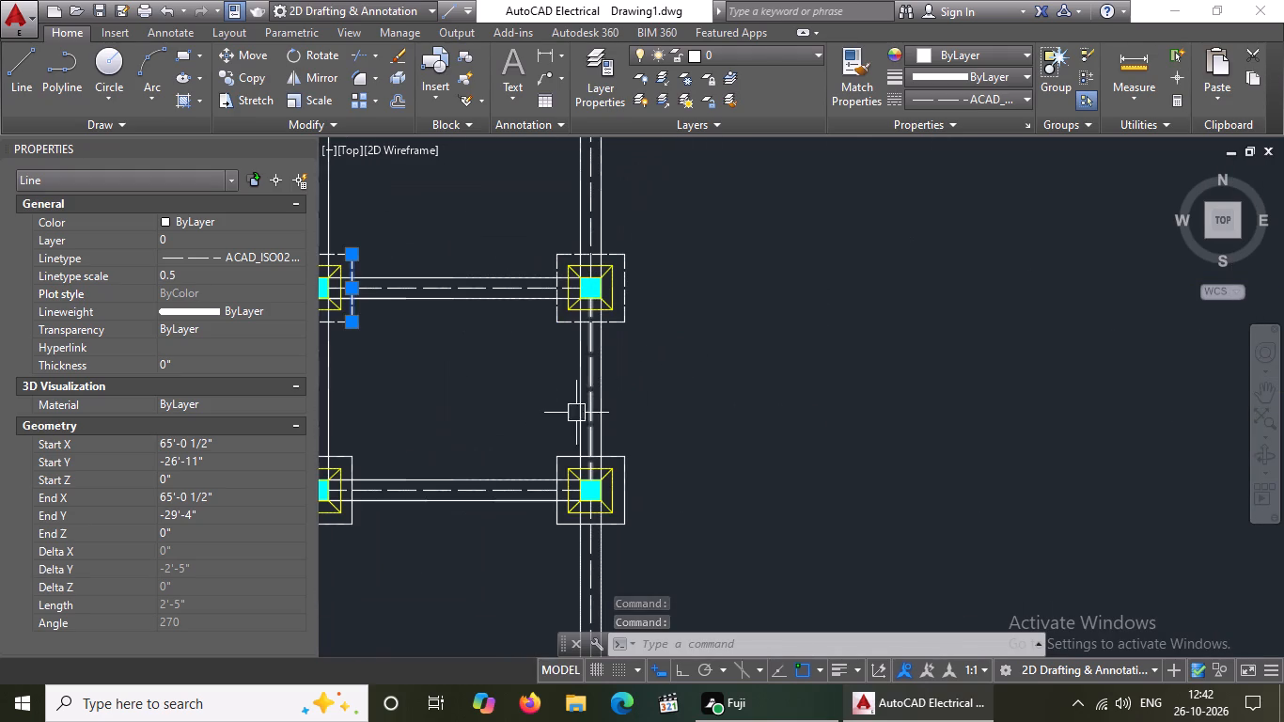
scroll(573, 400, "up", 2)
scroll(592, 454, "down", 4)
key("Escape")
Give the top edge of the fifth row's right-hand footing outer square the ACAD_ISO02W100 linetype with a linetype scale of 0.5.
scroll(566, 491, "up", 3)
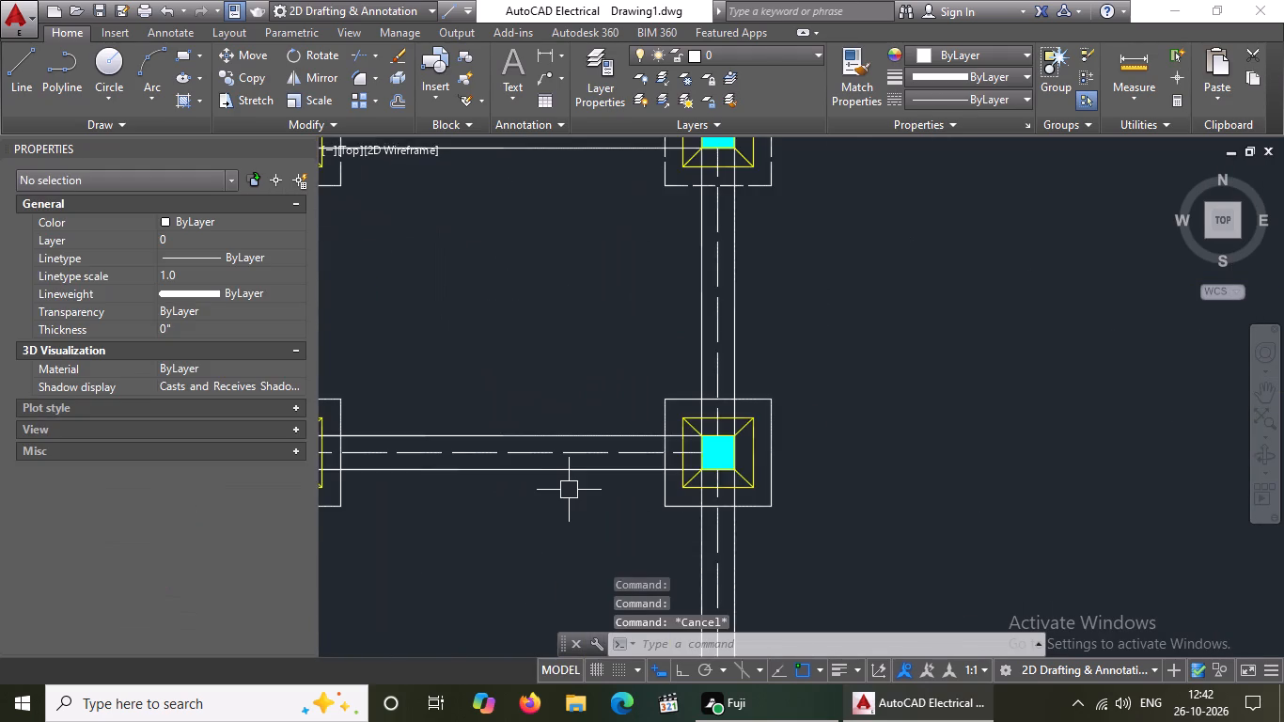
scroll(582, 487, "down", 2)
scroll(417, 373, "up", 3)
scroll(557, 368, "down", 3)
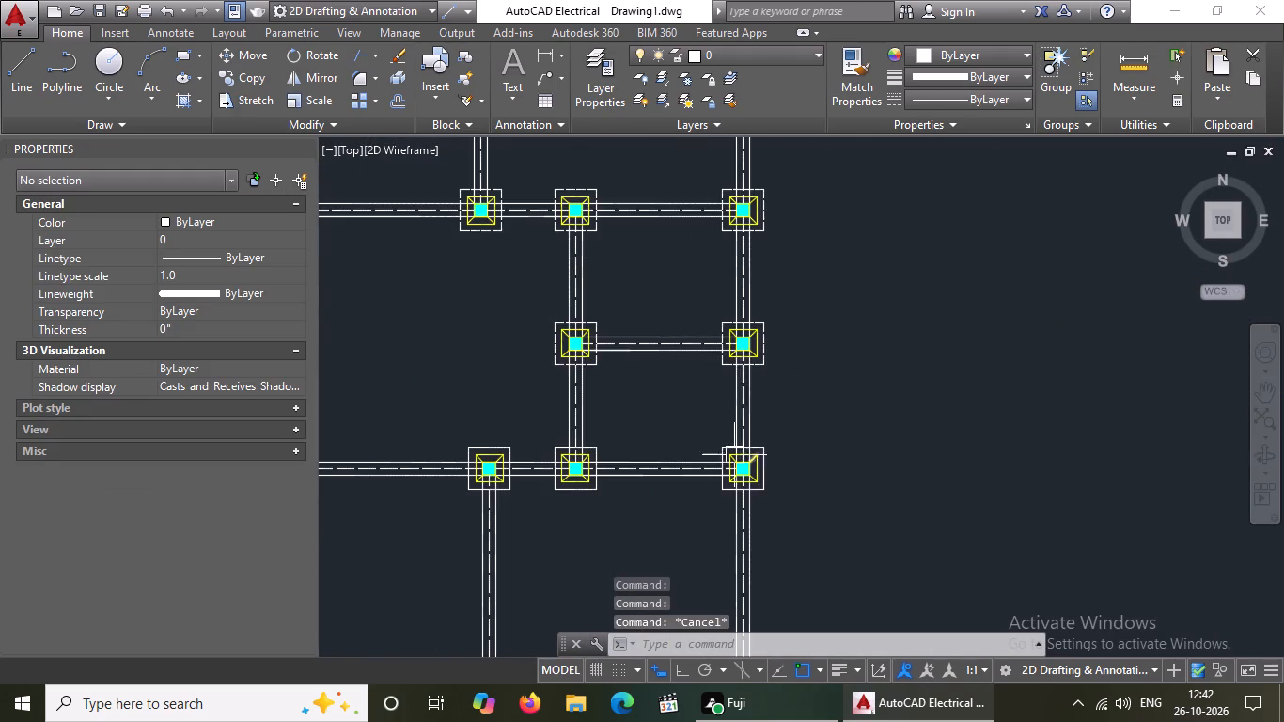
scroll(729, 471, "up", 4)
left_click(709, 327)
scroll(717, 321, "down", 2)
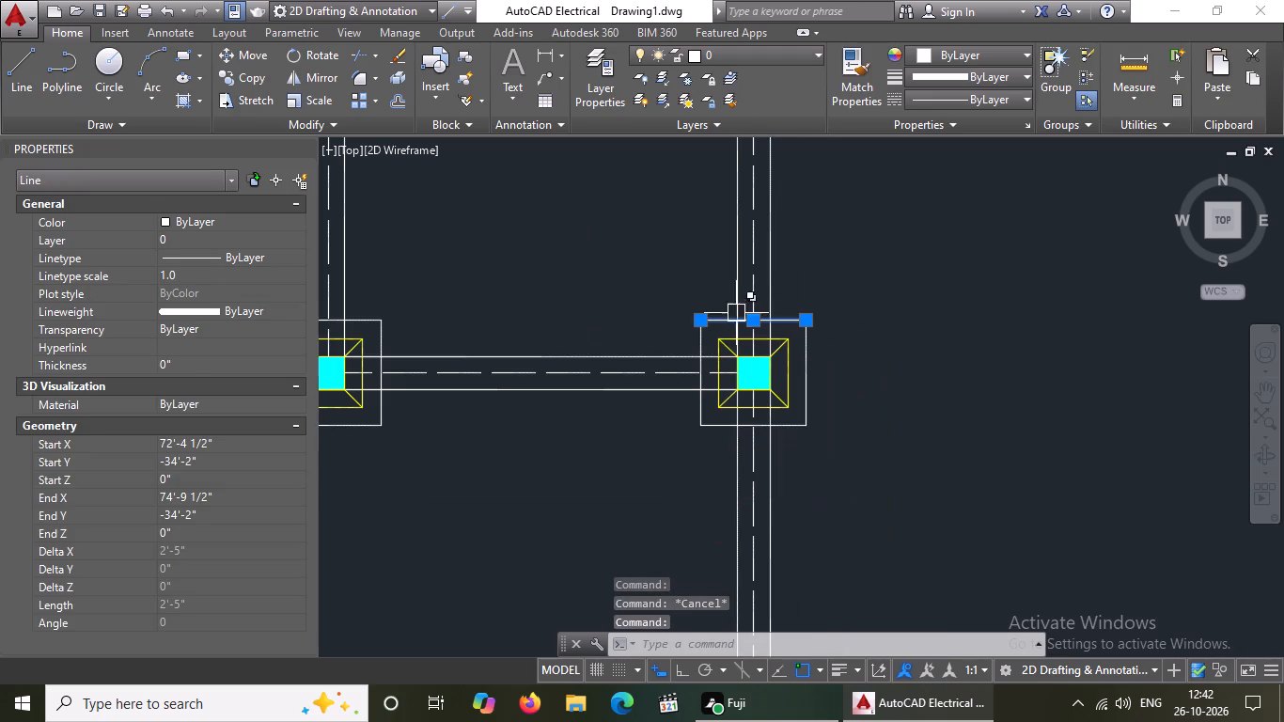
left_click(977, 99)
left_click(949, 173)
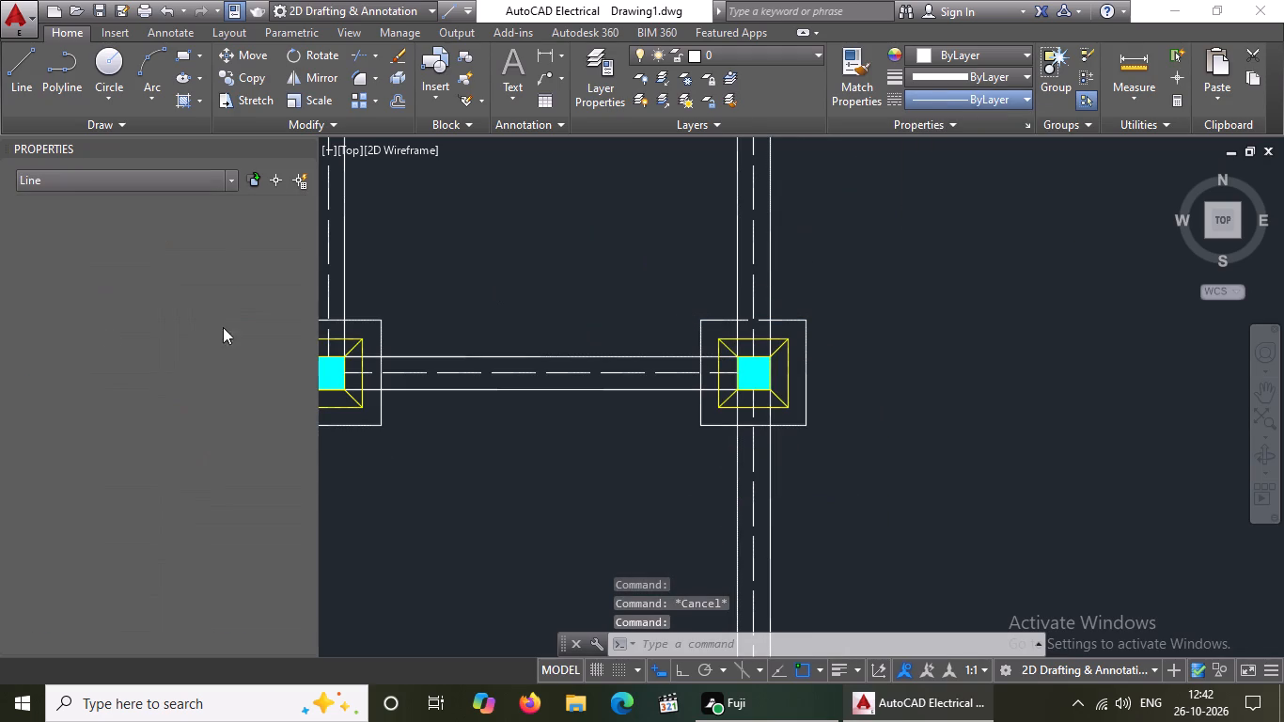
left_click(207, 272)
key("BackSpace")
key("BackSpace")
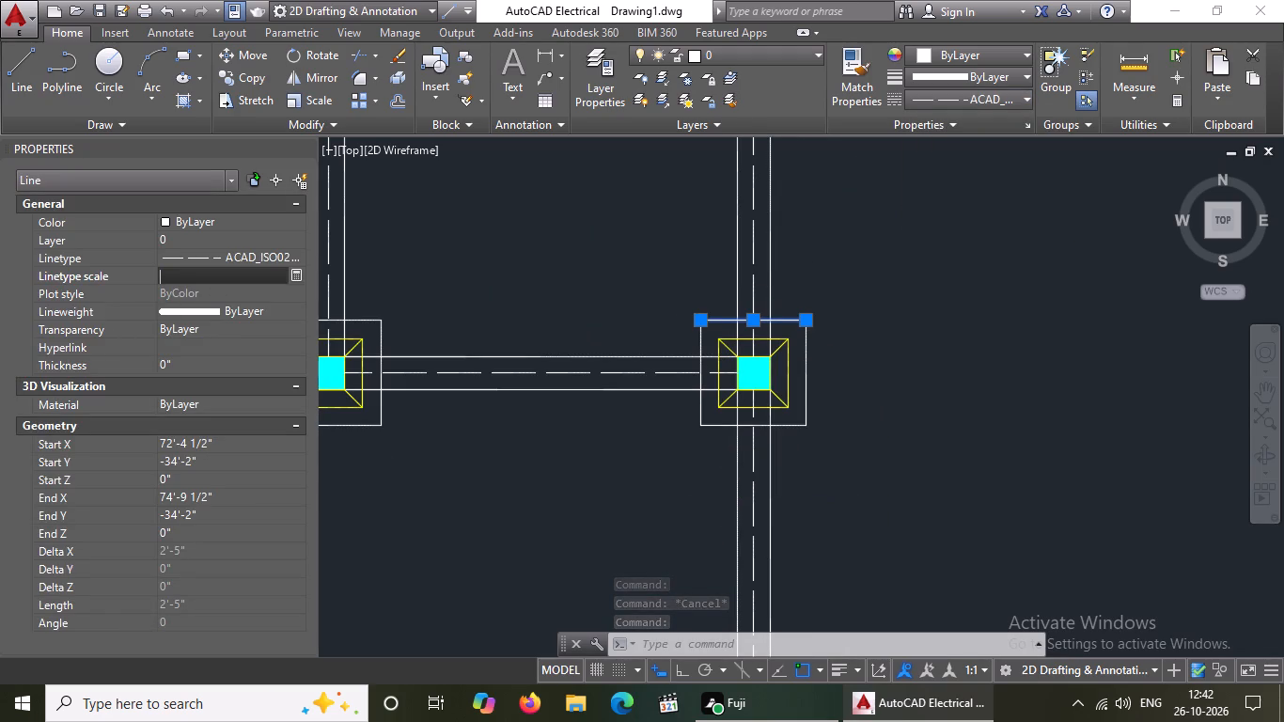
type("0.5")
key("Return")
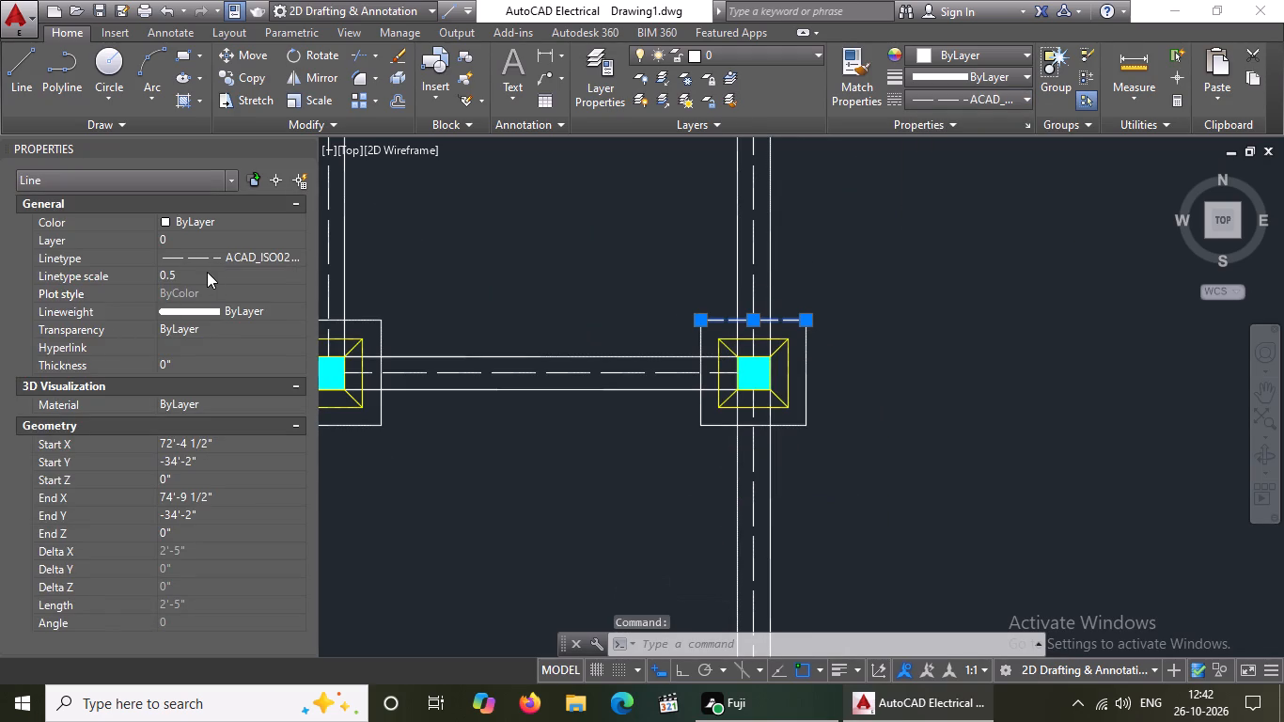
Give the right edge of the fifth row's right-hand footing outer square the ACAD_ISO02W100 linetype with a linetype scale of 0.5.
left_click(806, 348)
scroll(802, 314, "up", 2)
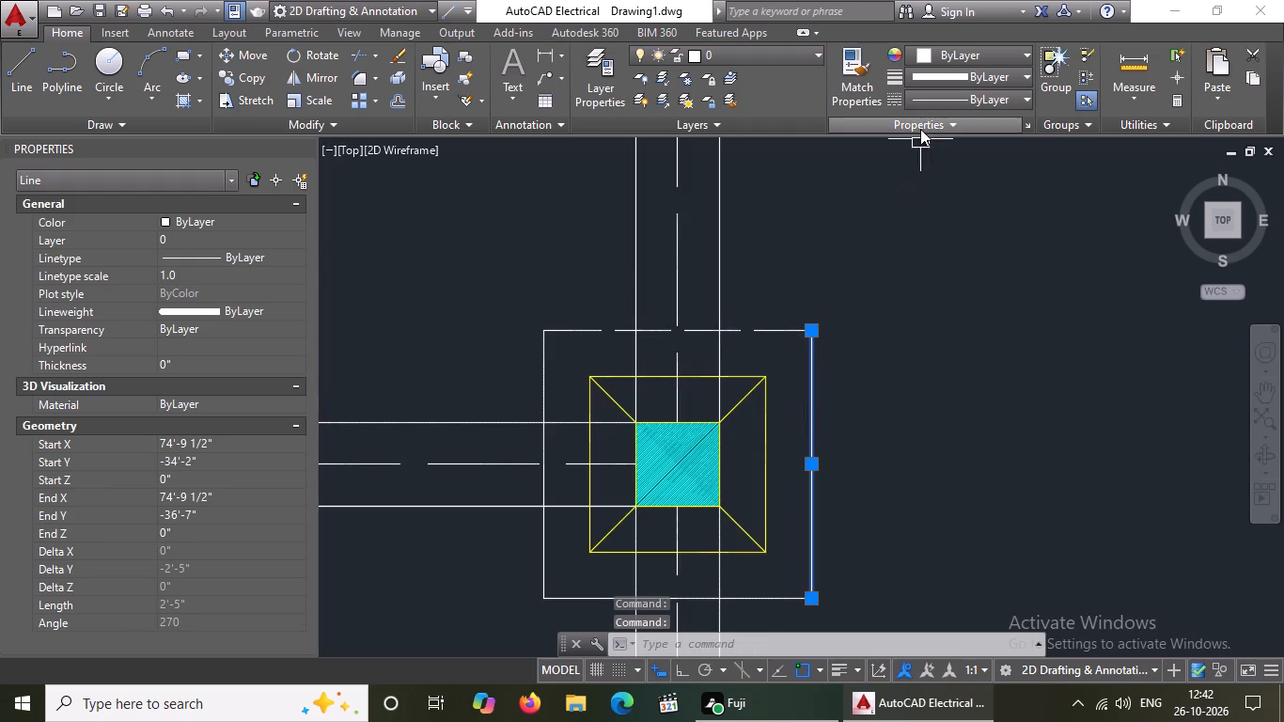
left_click(936, 94)
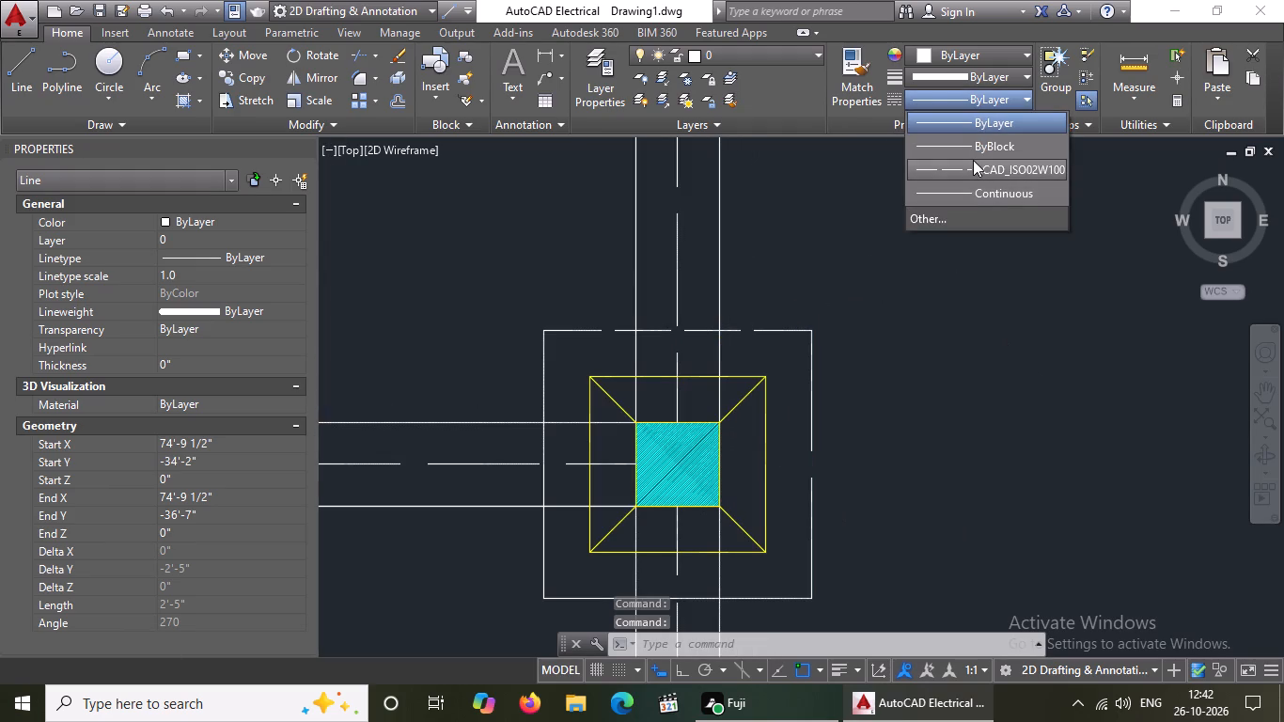
left_click(973, 161)
left_click(197, 264)
left_click(197, 272)
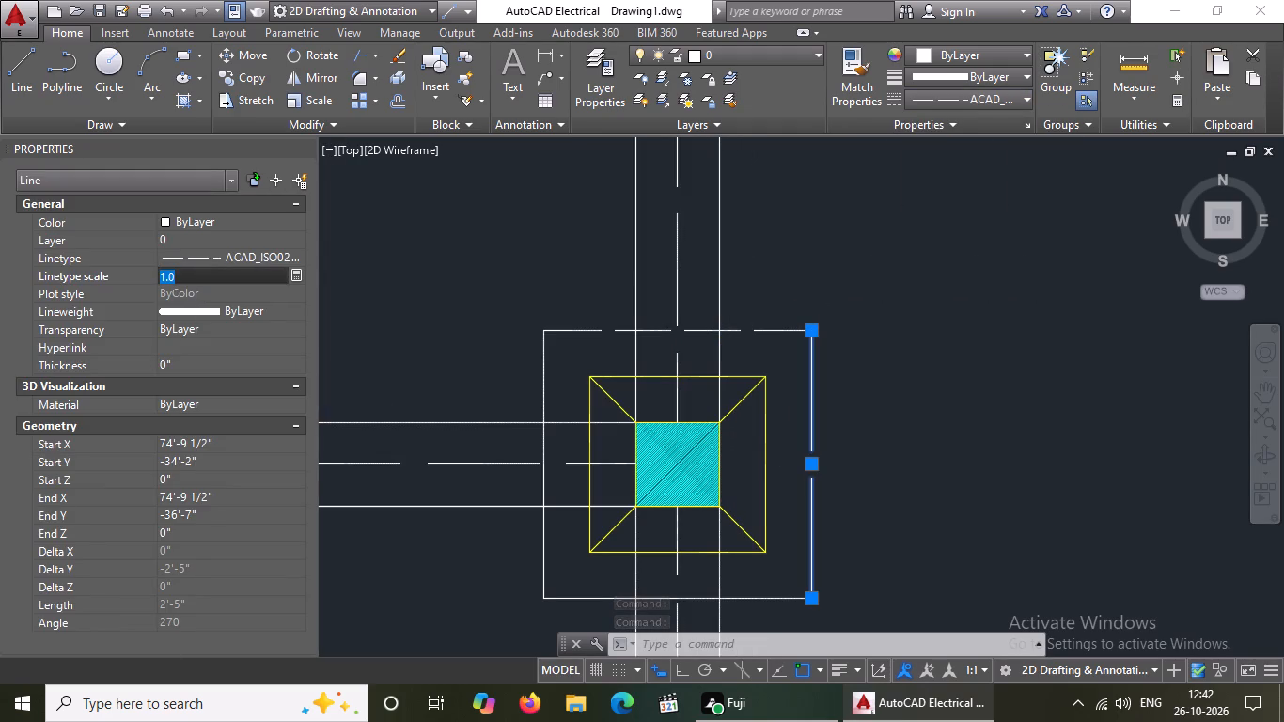
key("BackSpace")
key("BackSpace")
type("0.5")
key("Return")
Give the bottom edge of the fifth row's right-hand footing outer square the ACAD_ISO02W100 linetype with a linetype scale of 0.5.
scroll(674, 460, "down", 1)
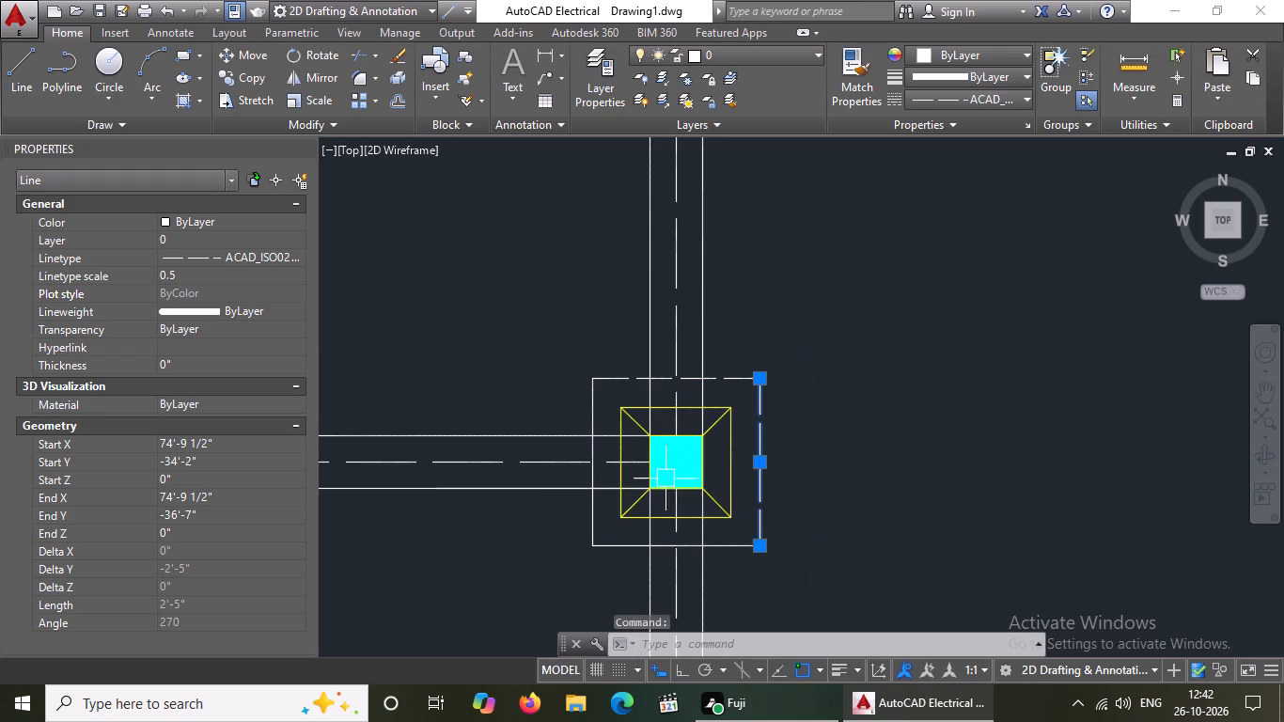
left_click(731, 549)
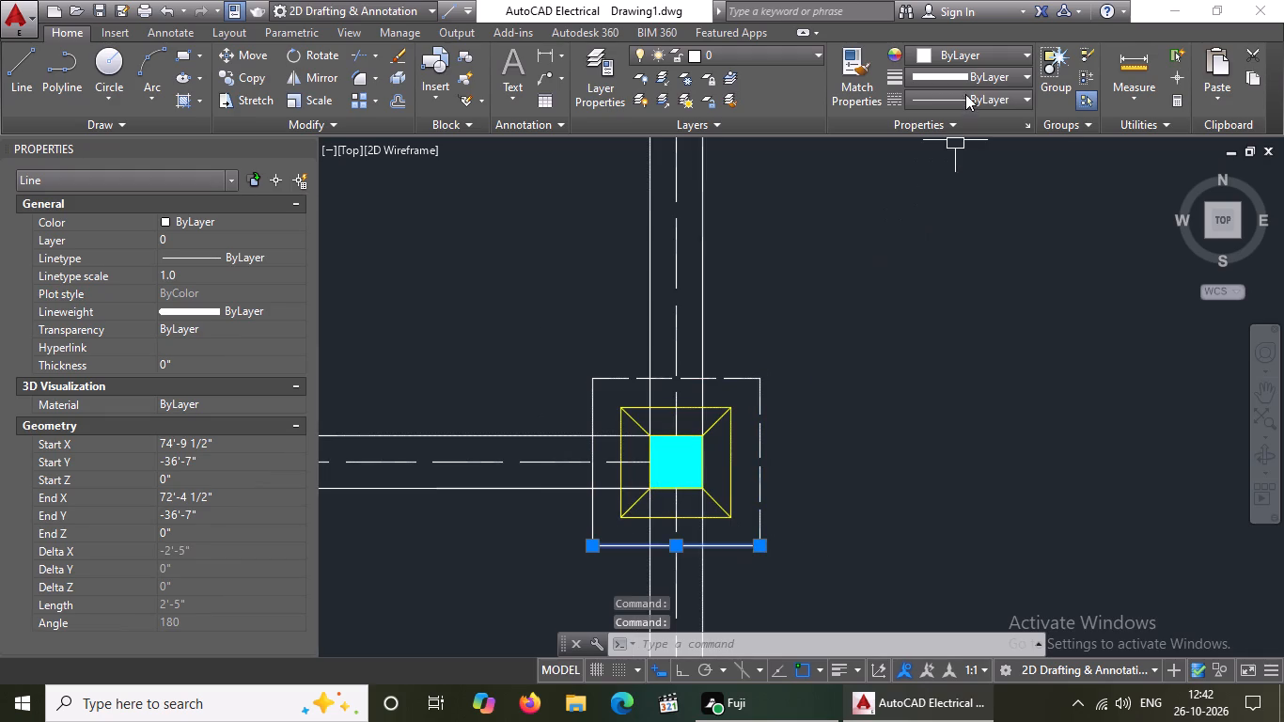
left_click(965, 94)
left_click(948, 168)
left_click(184, 270)
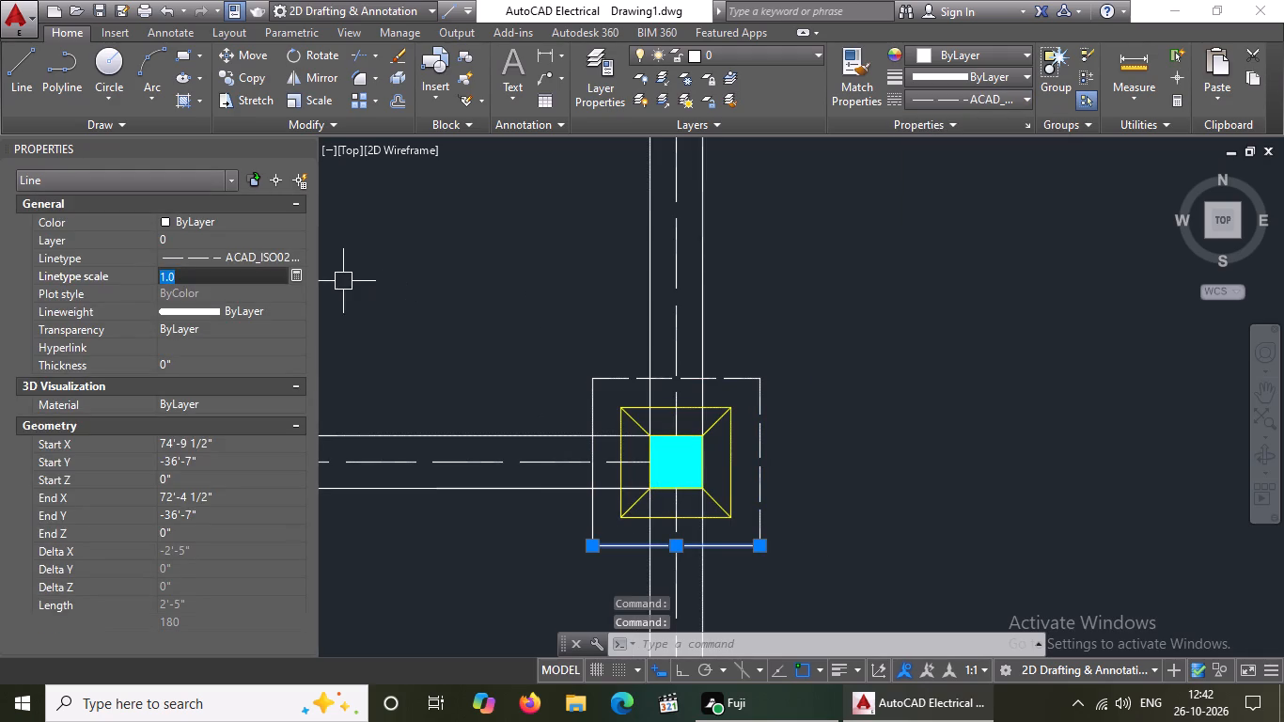
key("BackSpace")
key("BackSpace")
type("0.5")
key("Return")
Give the left edge of the fifth row's right-hand footing outer square the ACAD_ISO02W100 linetype with a linetype scale of 0.5.
left_click(598, 393)
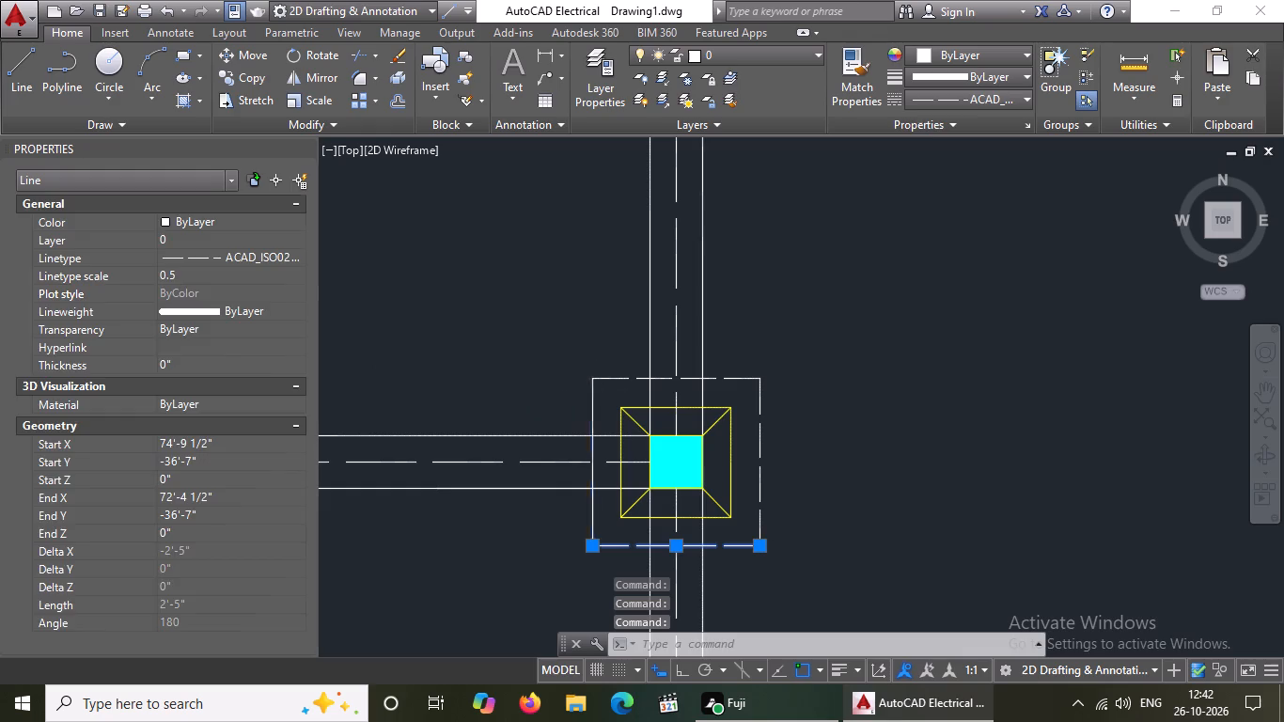
left_click(932, 95)
left_click(941, 165)
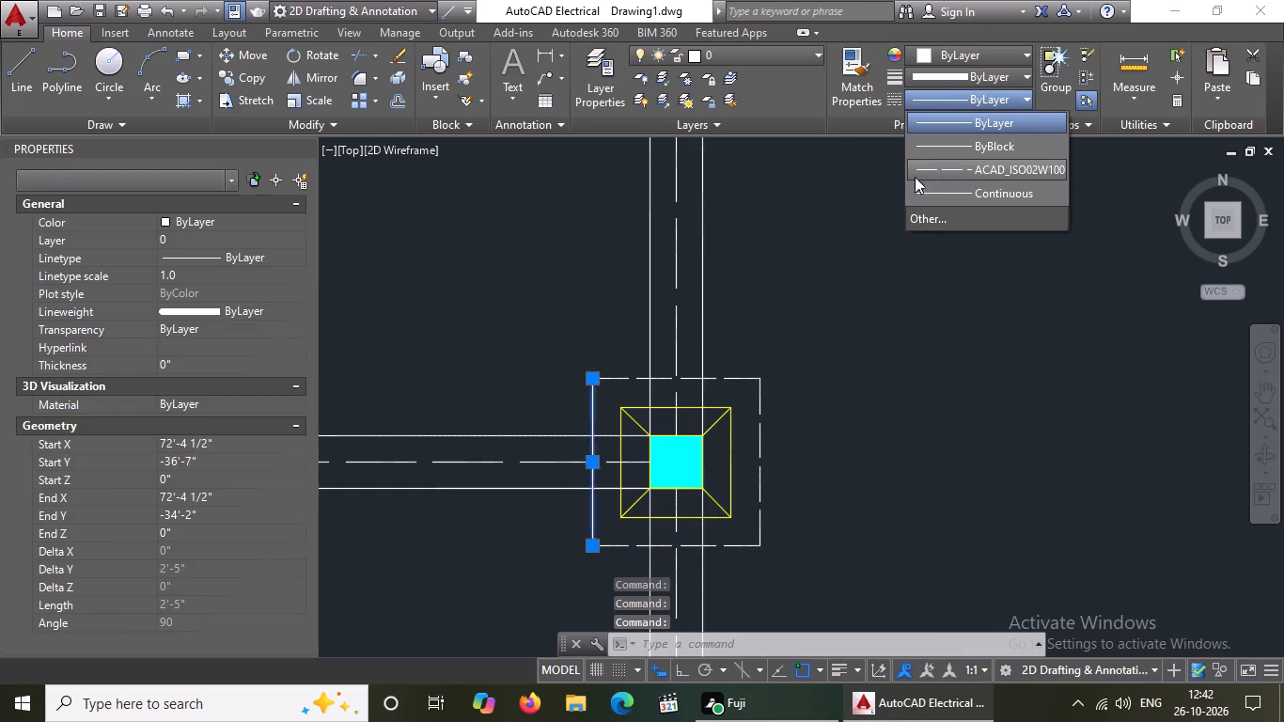
left_click(197, 276)
key("BackSpace")
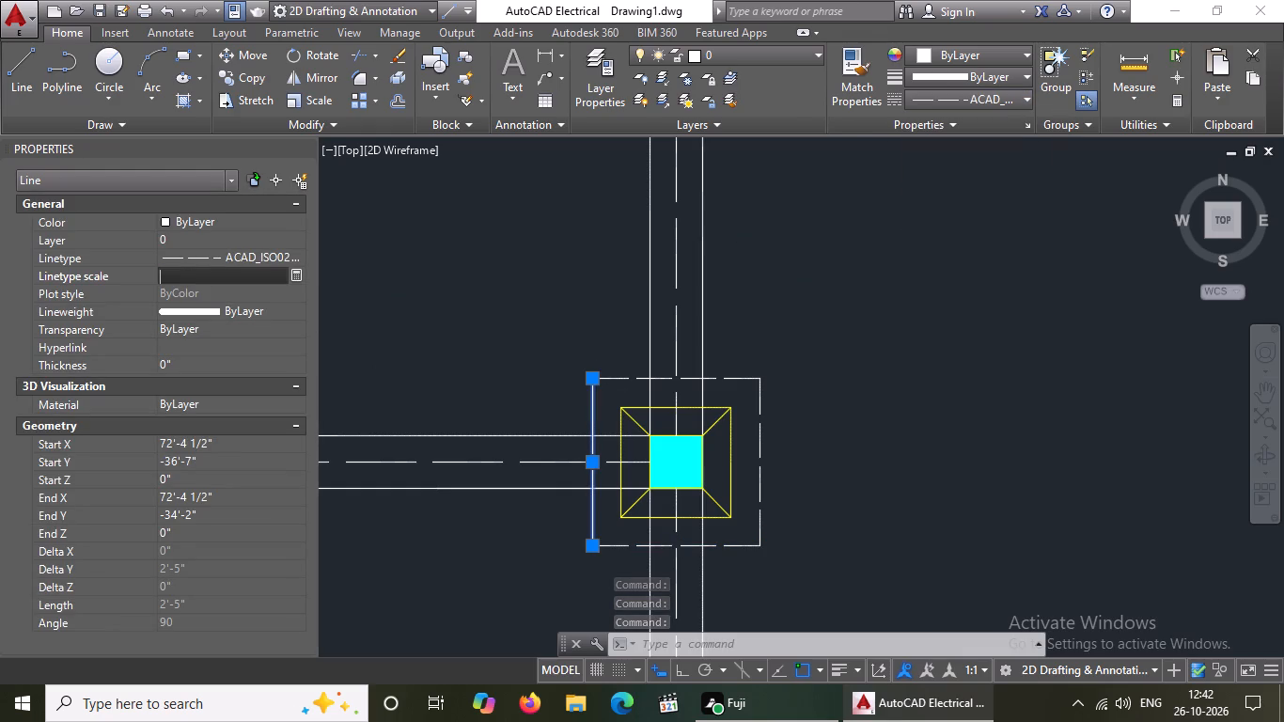
key("BackSpace")
type("0.5")
key("Return")
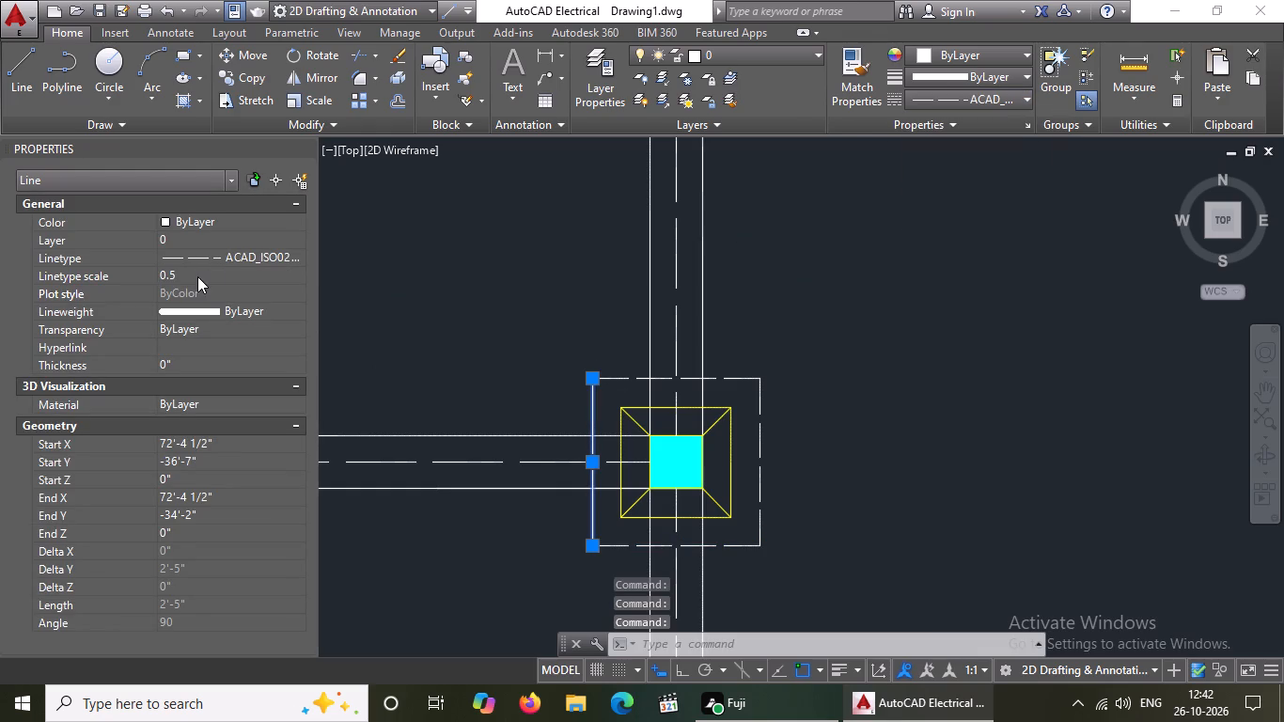
Give the top edge of the outer square on the fifth row's second footing from the right the ACAD_ISO02W100 linetype at scale 0.5.
scroll(624, 405, "down", 3)
scroll(618, 407, "up", 2)
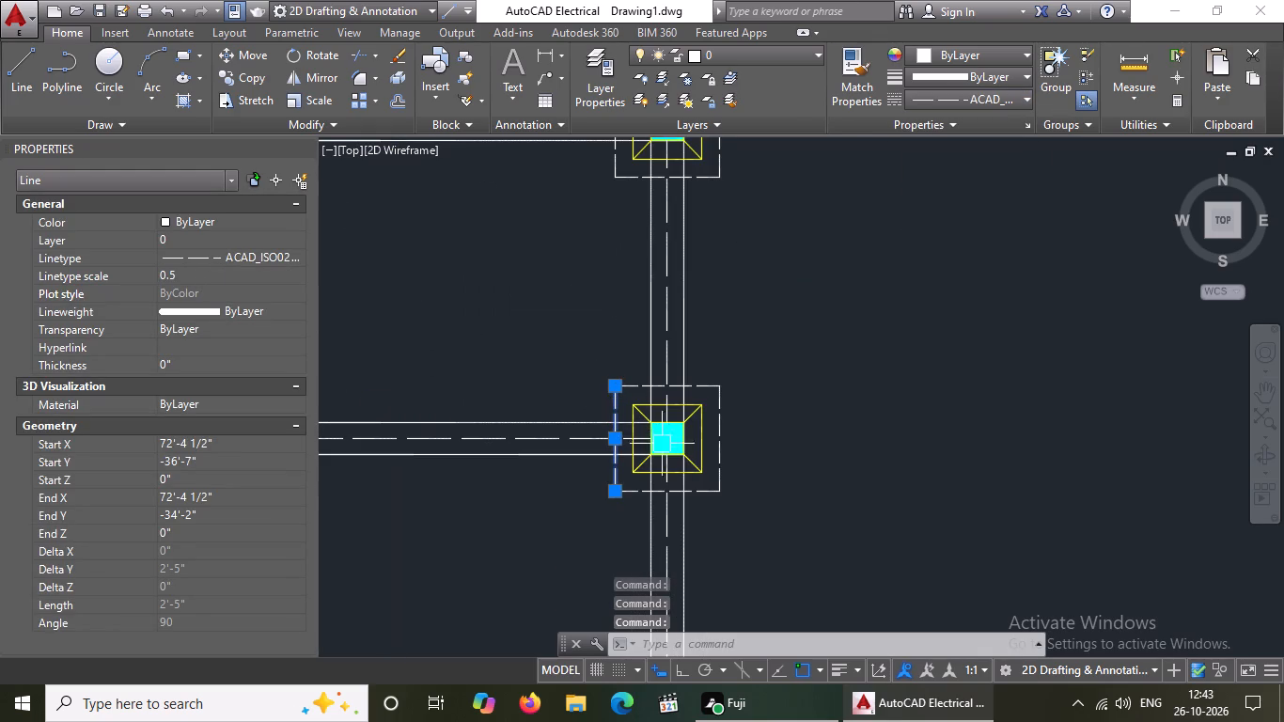
scroll(657, 442, "down", 1)
scroll(345, 431, "up", 2)
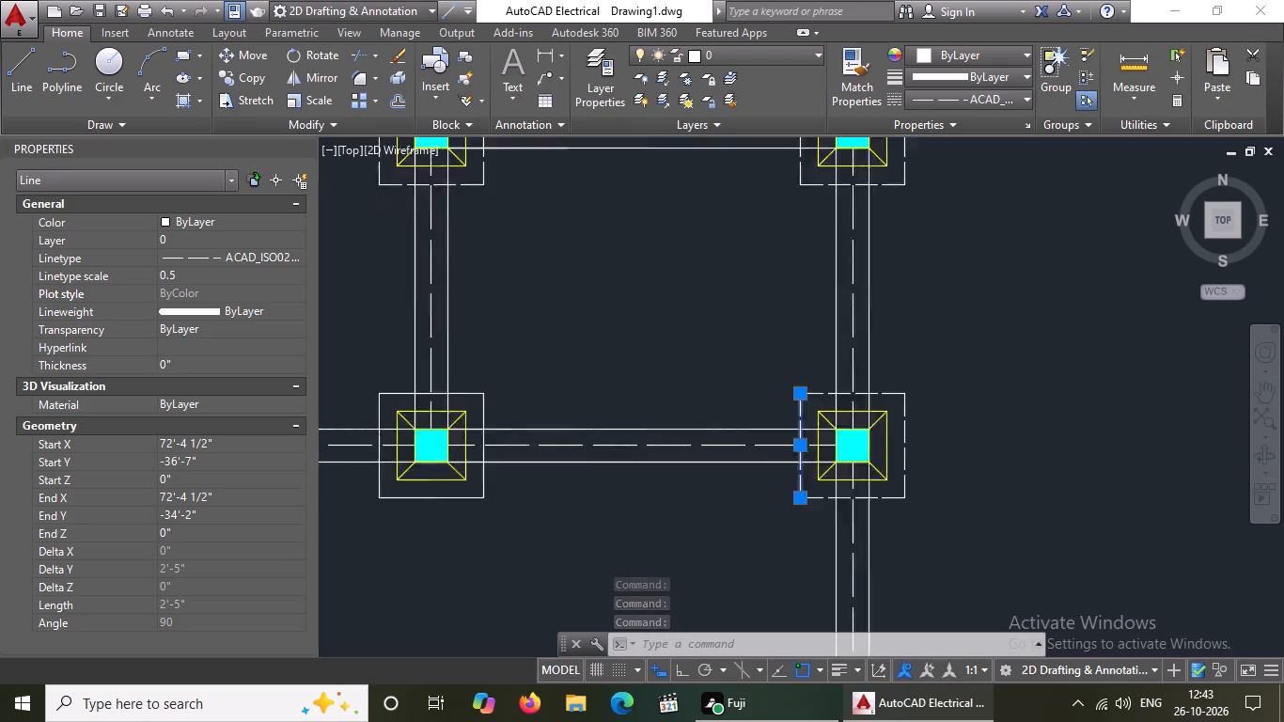
scroll(345, 431, "up", 1)
left_click_drag(466, 333, 484, 327)
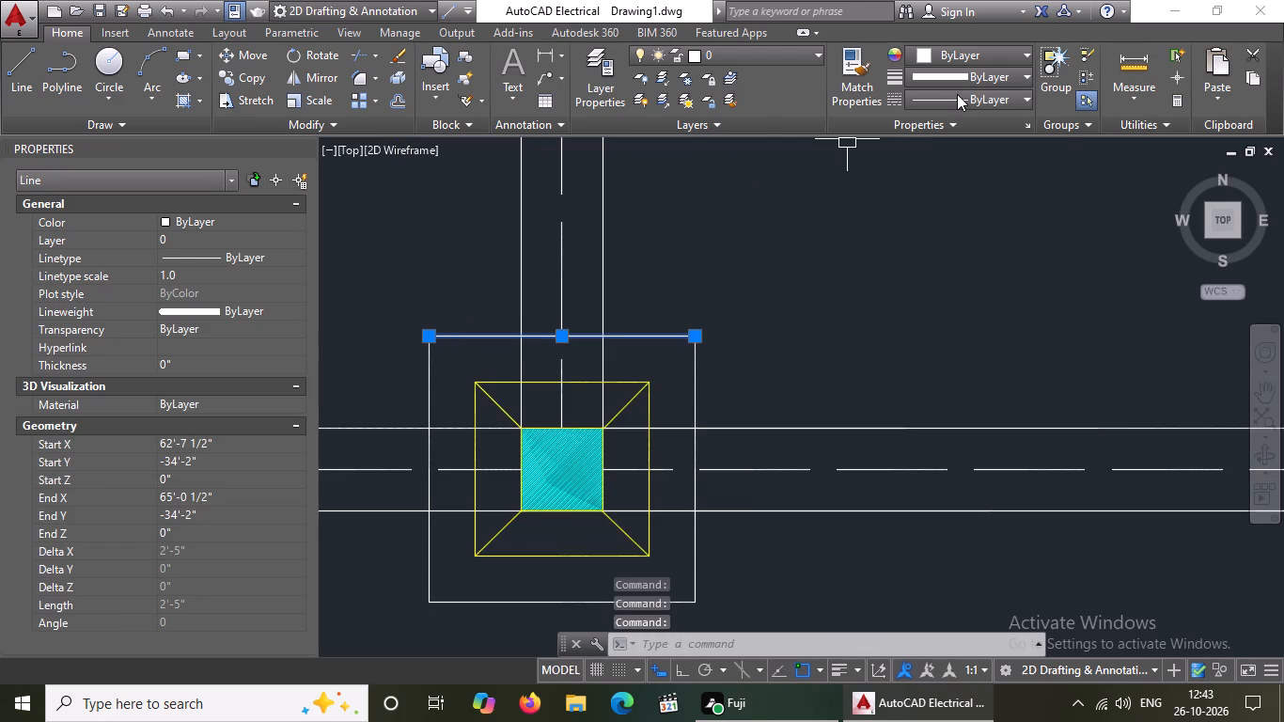
left_click(957, 94)
left_click(940, 164)
left_click(211, 275)
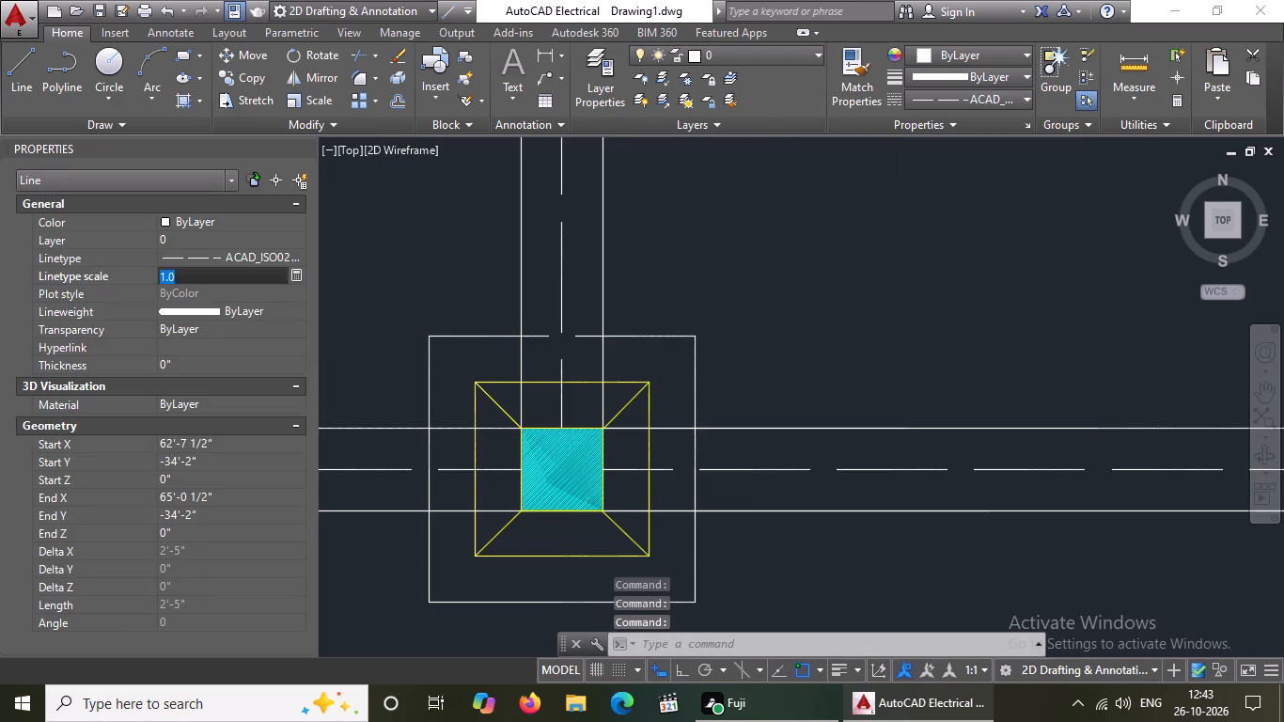
key("BackSpace")
key("BackSpace")
type("0.5")
key("Return")
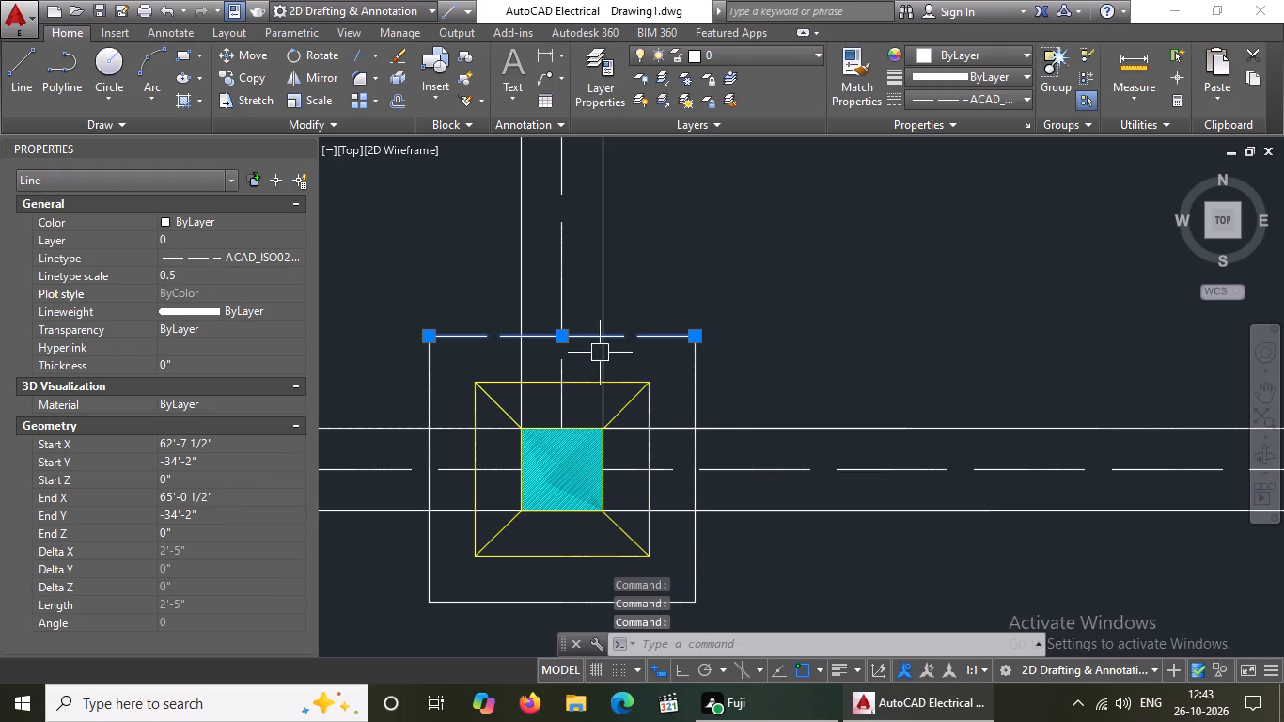
Give the right edge of the outer square on the fifth row's second footing from the right the ACAD_ISO02W100 linetype at scale 0.5.
left_click(699, 384)
left_click(966, 100)
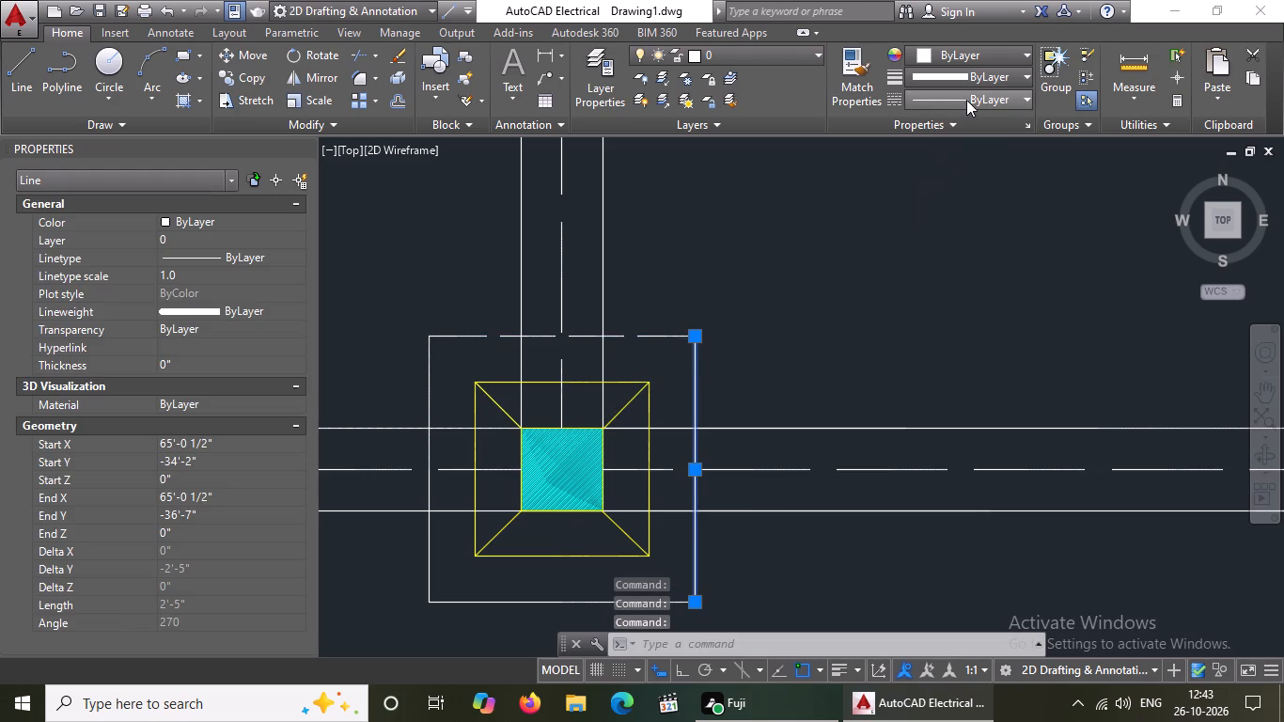
left_click(952, 174)
left_click(180, 273)
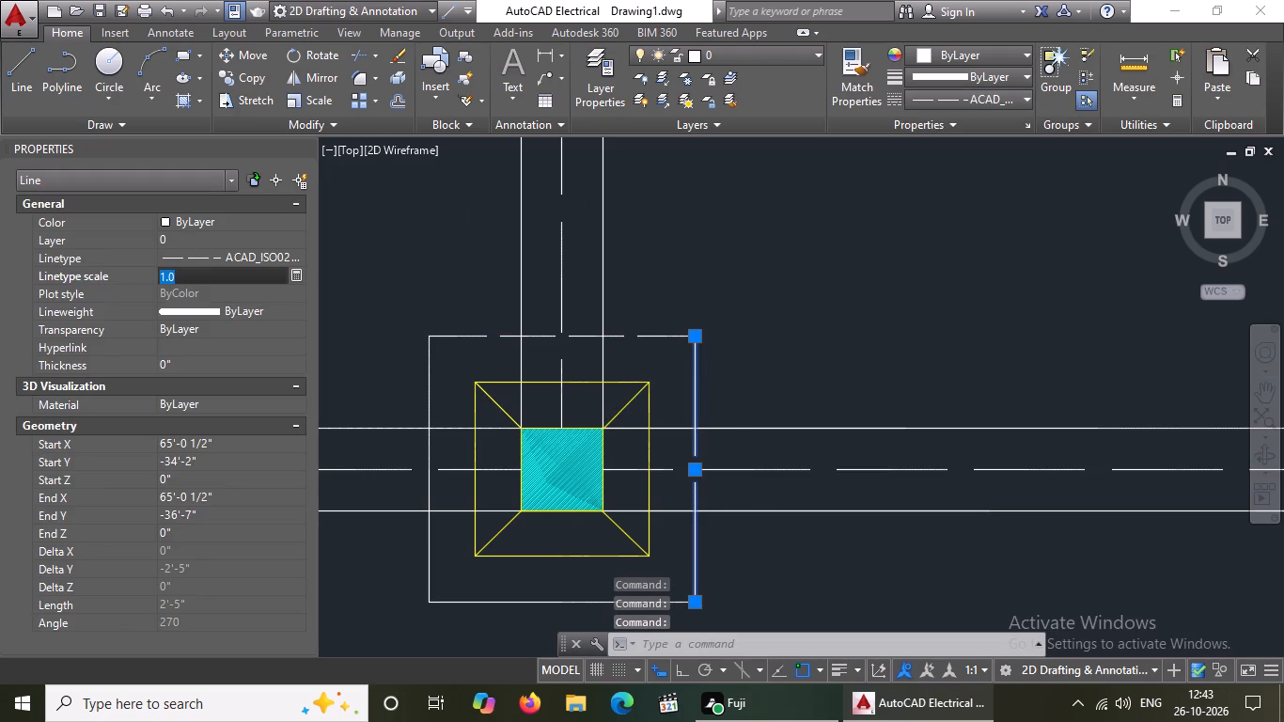
key("BackSpace")
key("BackSpace")
type("0.5")
key("Return")
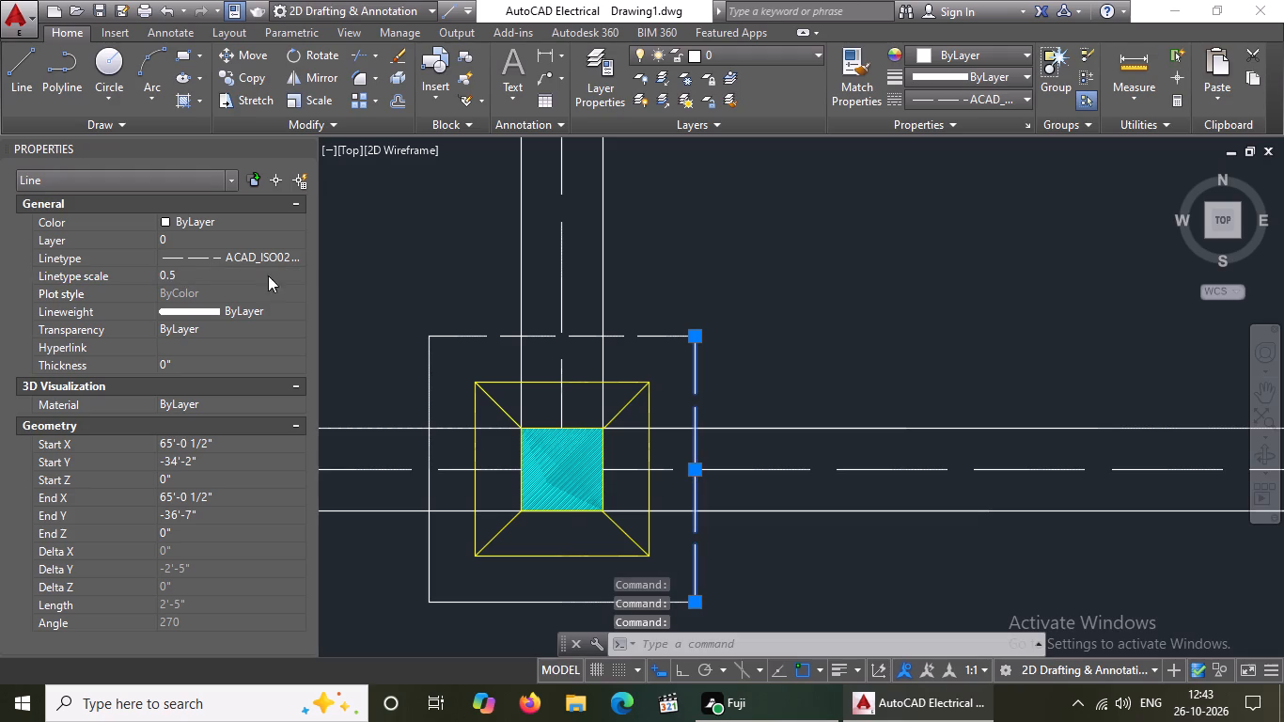
Give the left edge of the outer square on the fifth row's second footing from the right the ACAD_ISO02W100 linetype at scale 0.5.
scroll(554, 376, "down", 1)
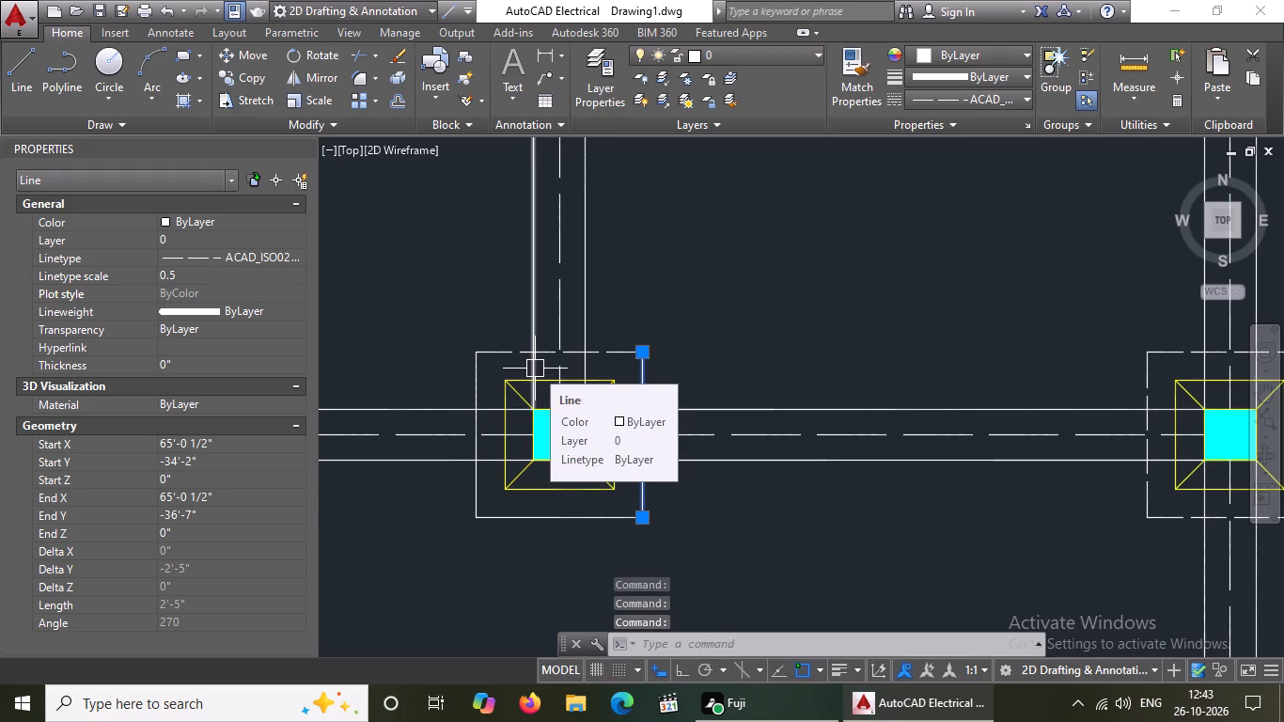
scroll(609, 442, "down", 2)
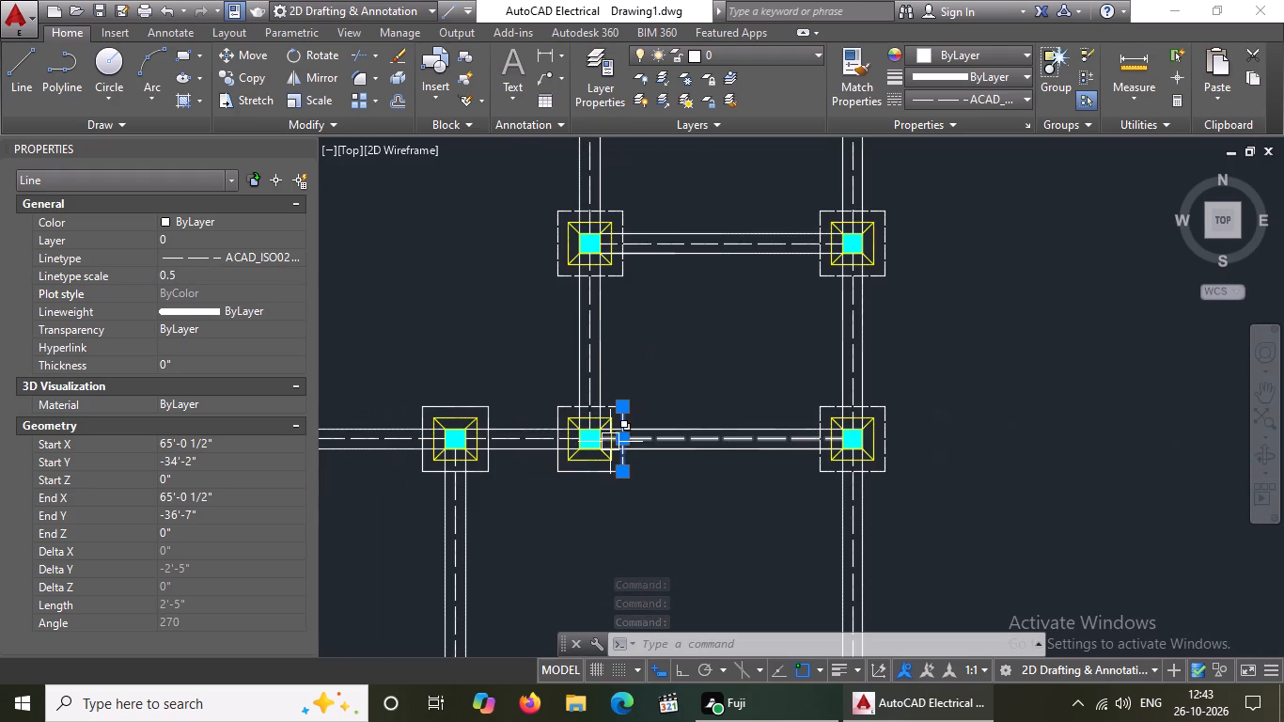
scroll(553, 459, "up", 2)
left_click(554, 342)
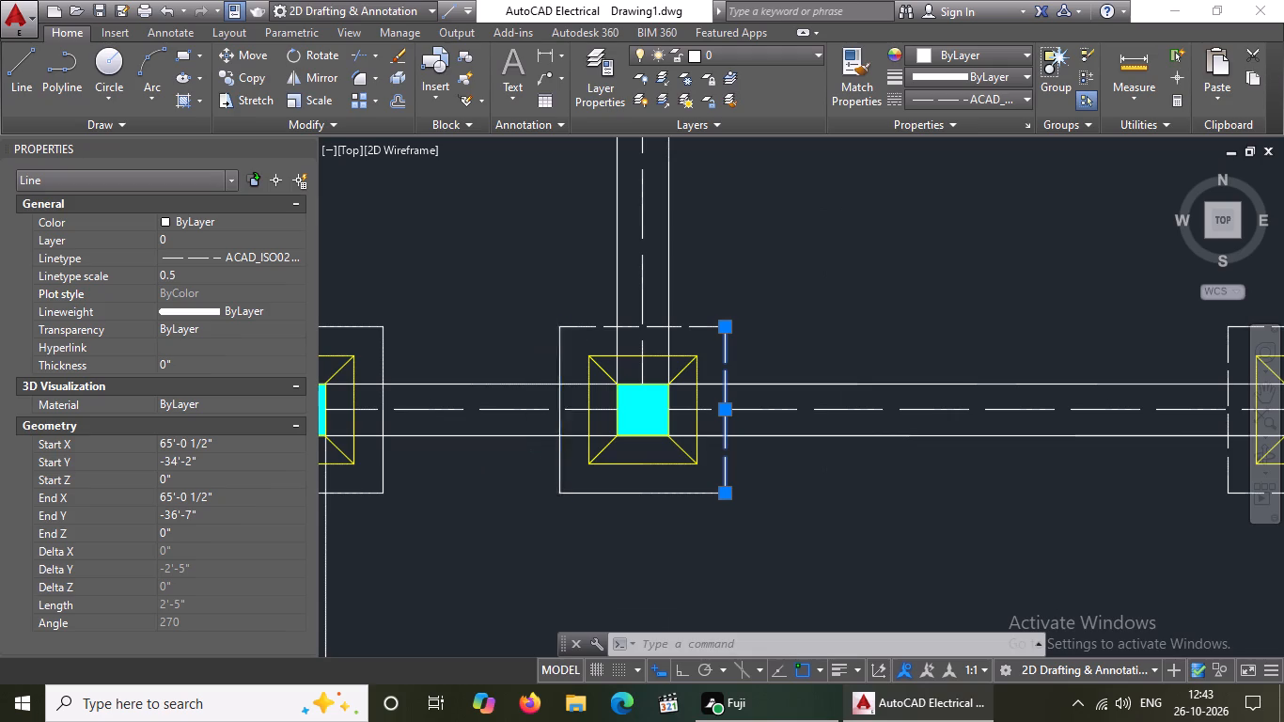
left_click(942, 95)
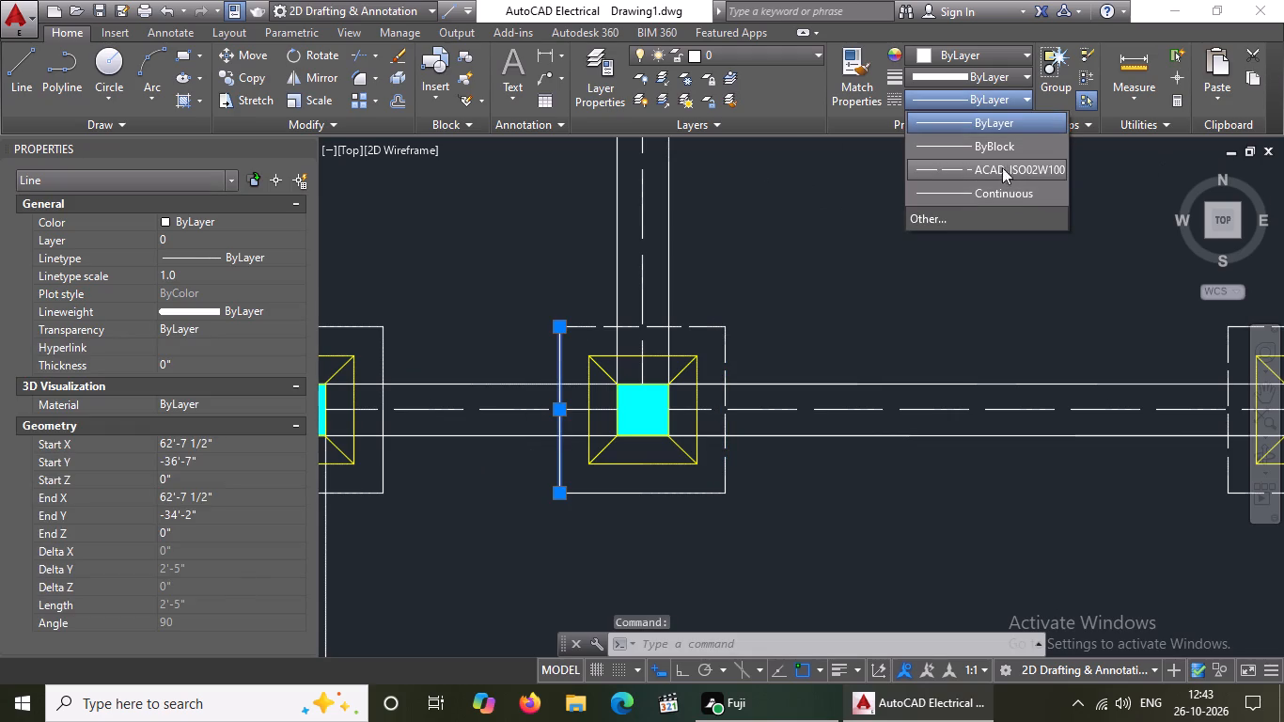
left_click(1002, 172)
left_click(177, 270)
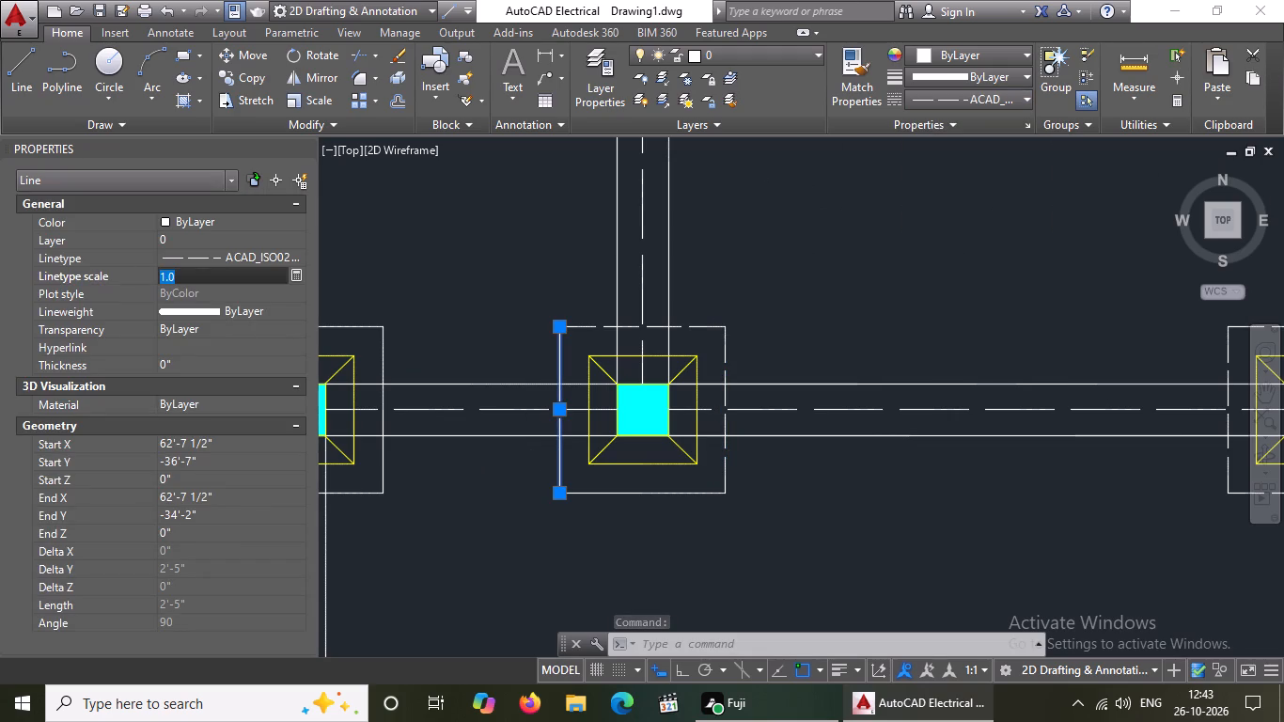
key("BackSpace")
key("BackSpace")
type("0.5")
key("Return")
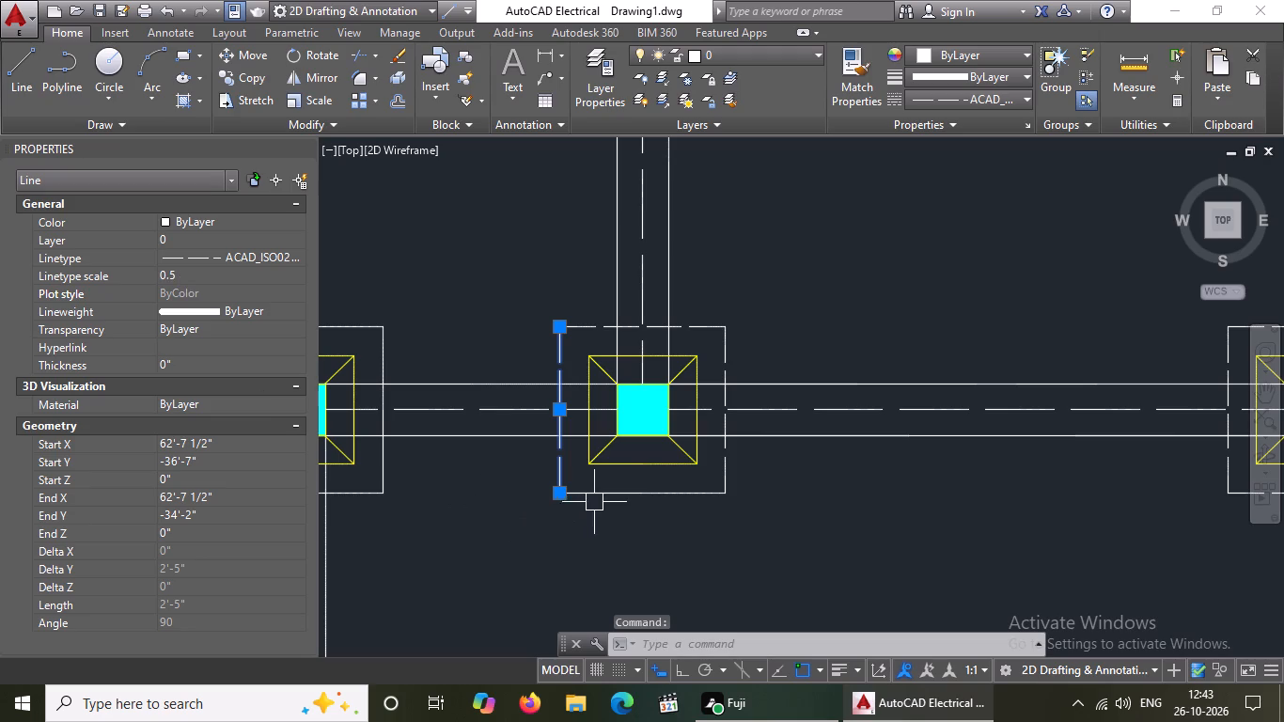
Give the bottom edge of the outer square on the fifth row's second footing from the right the ACAD_ISO02W100 linetype at scale 0.5.
left_click(625, 495)
left_click(925, 95)
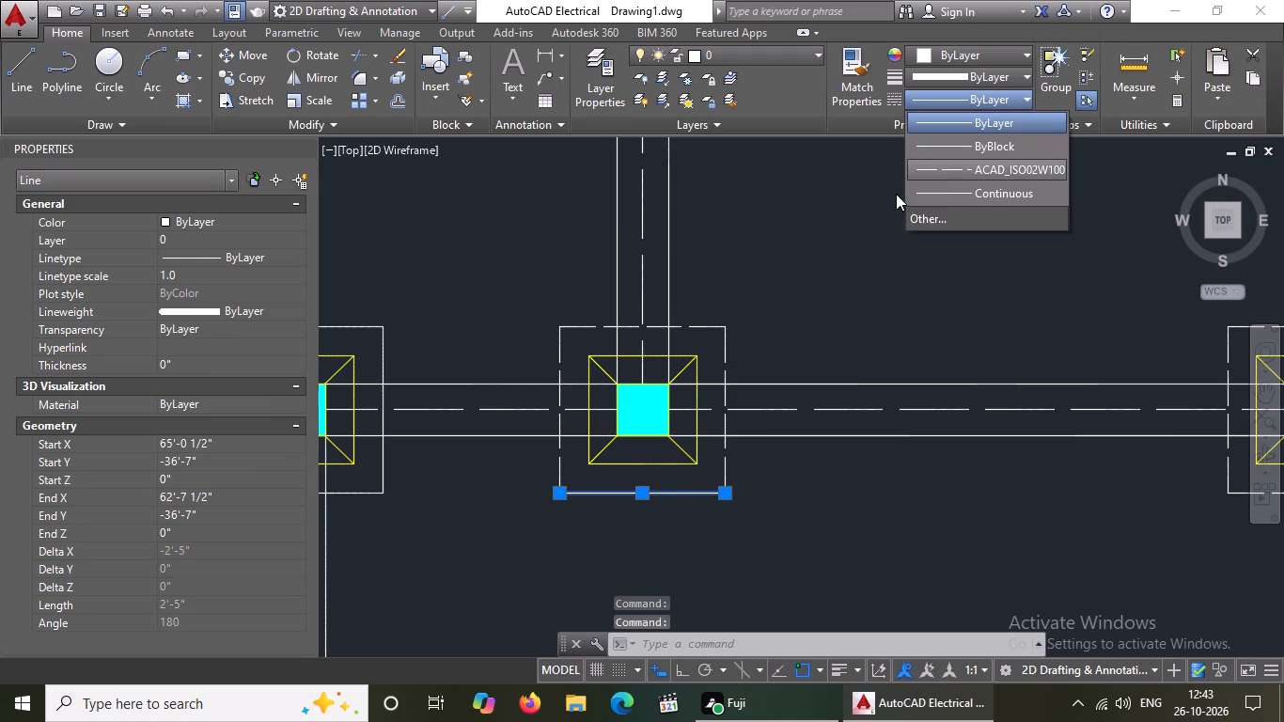
left_click(942, 167)
left_click(184, 276)
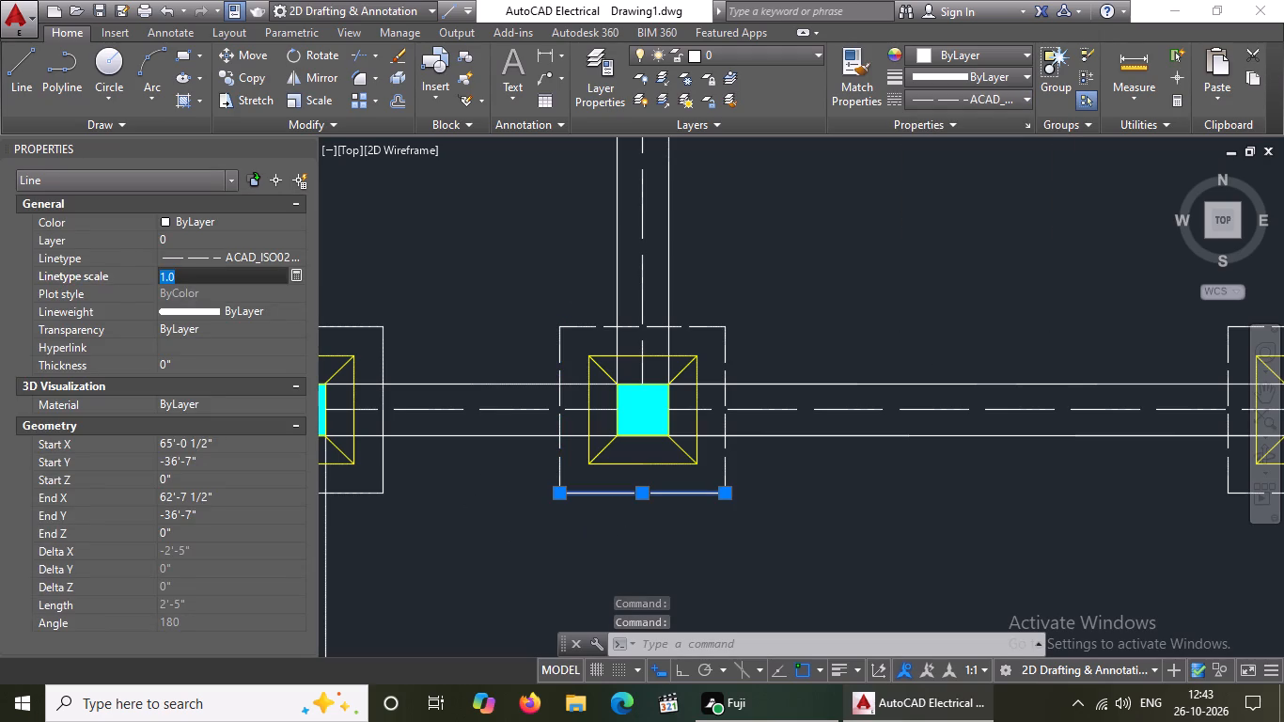
key("BackSpace")
key("BackSpace")
key("BackSpace")
type("0.5")
key("Return")
Give the top edge of the outer square on the fifth row's third footing from the right the ACAD_ISO02W100 linetype at scale 0.5.
scroll(420, 353, "down", 1)
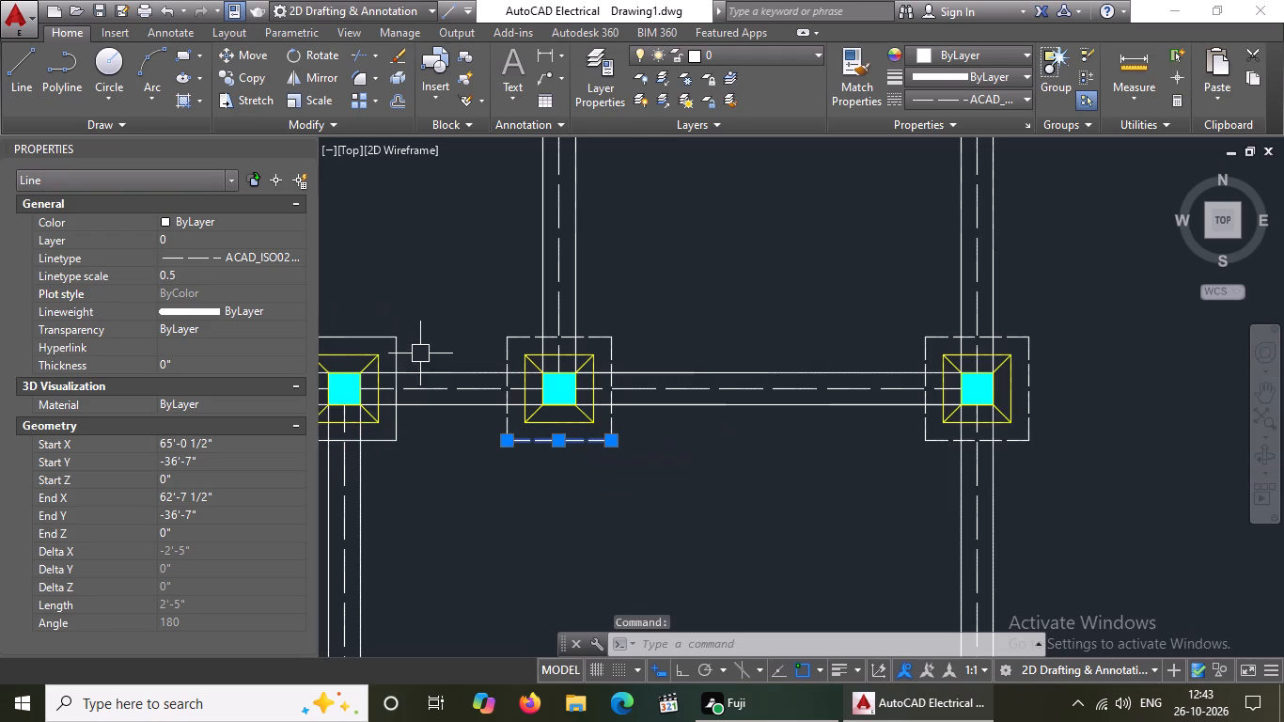
middle_click_drag(425, 365, 528, 431)
left_click_drag(431, 401, 446, 390)
left_click(944, 102)
left_click(943, 168)
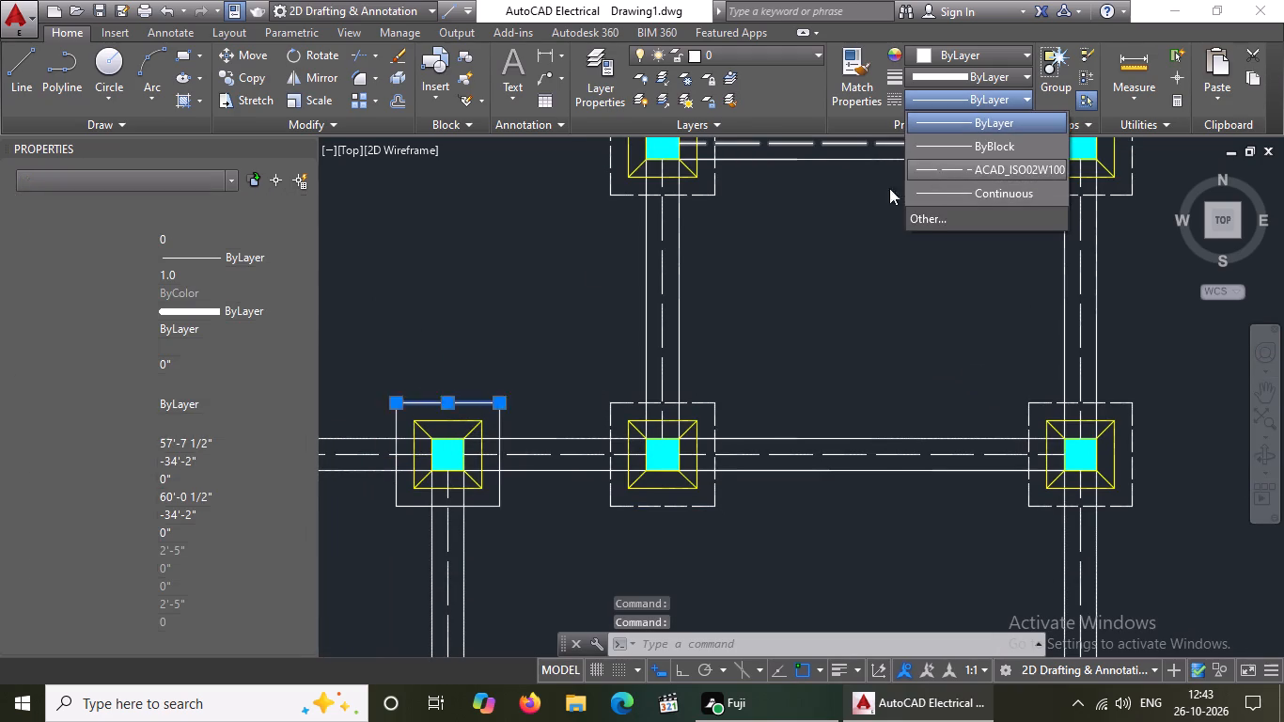
left_click(192, 277)
key("BackSpace")
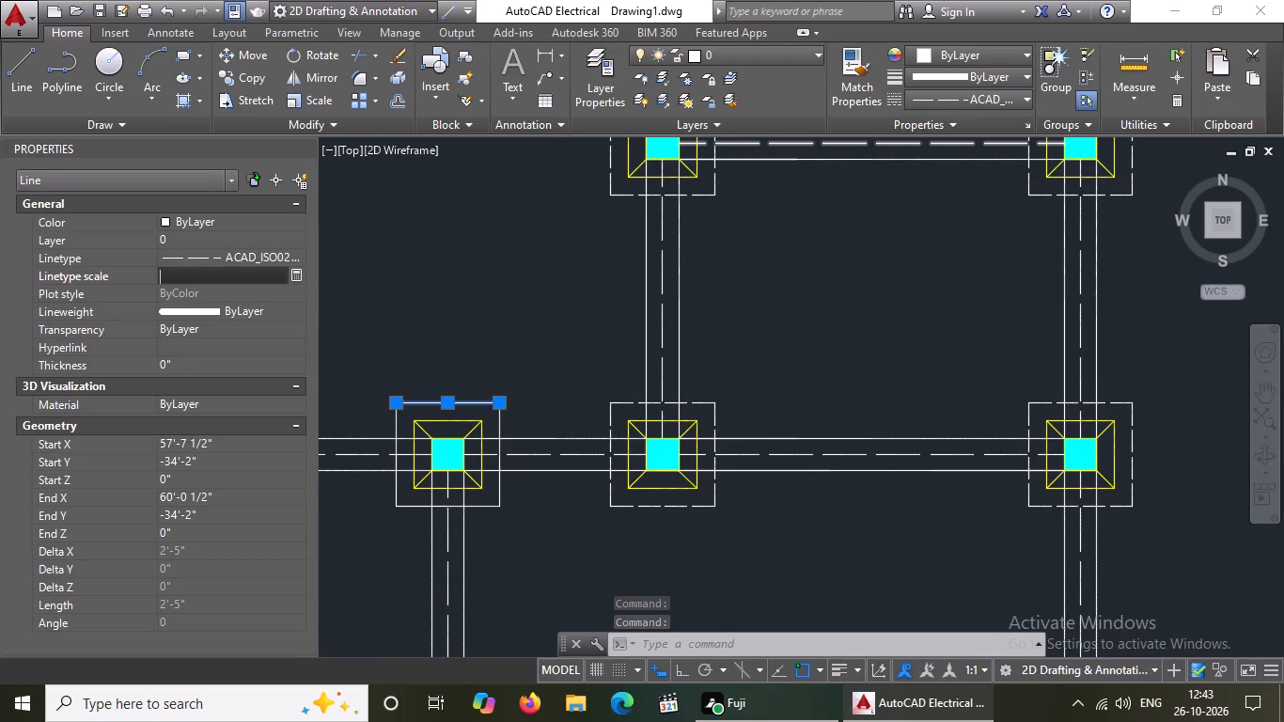
key("BackSpace")
type("0.5")
key("Return")
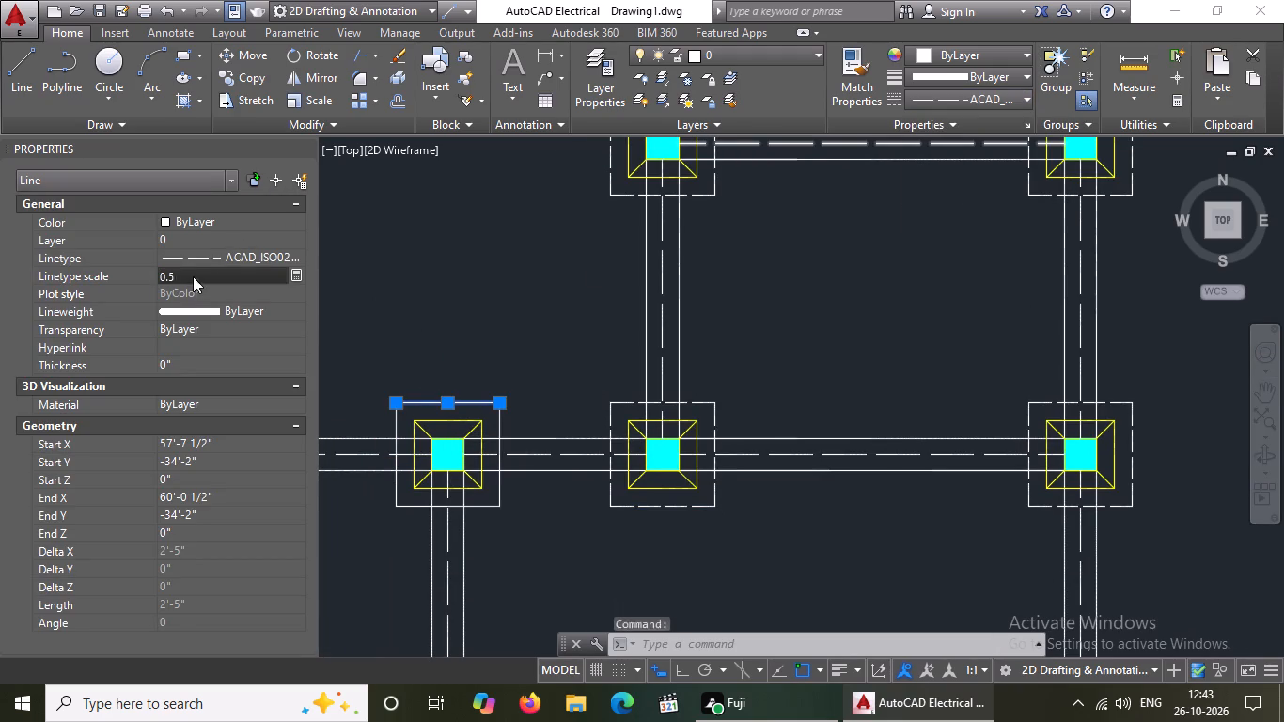
Give the right edge of the outer square on the fifth row's third footing from the right the ACAD_ISO02W100 linetype at scale 0.5.
scroll(493, 518, "up", 2)
left_click(512, 459)
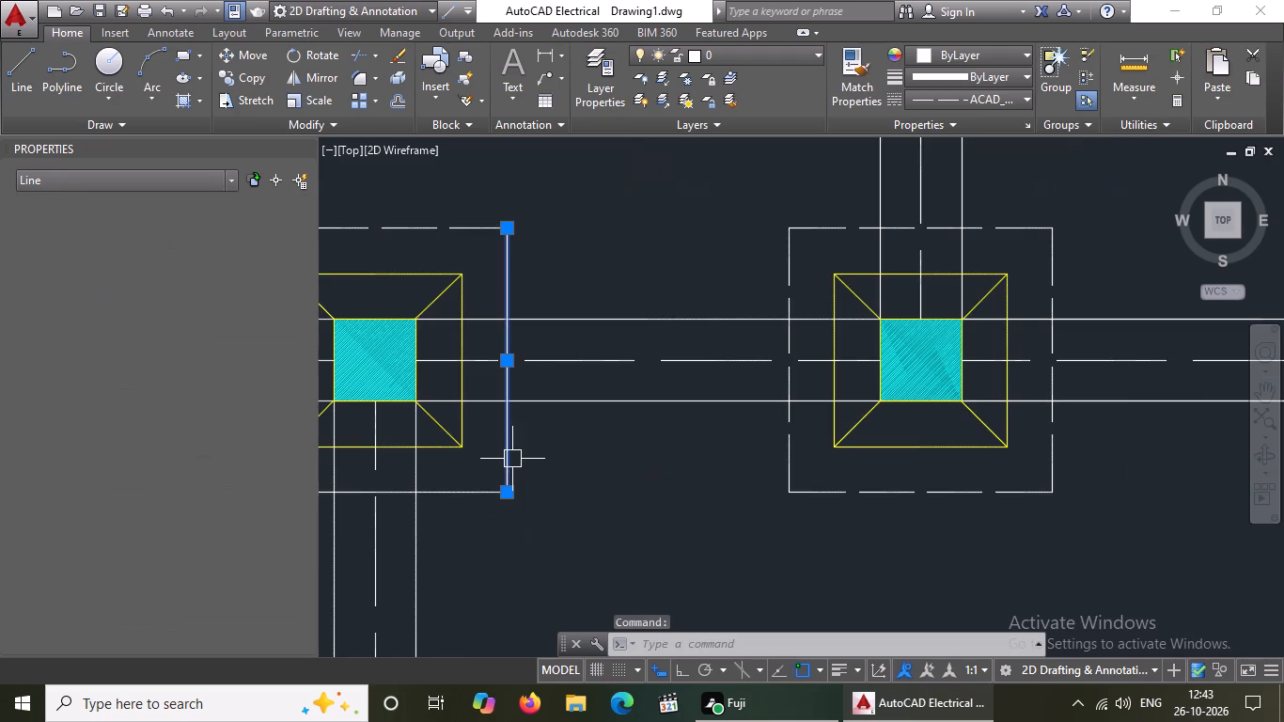
left_click(928, 100)
left_click(939, 170)
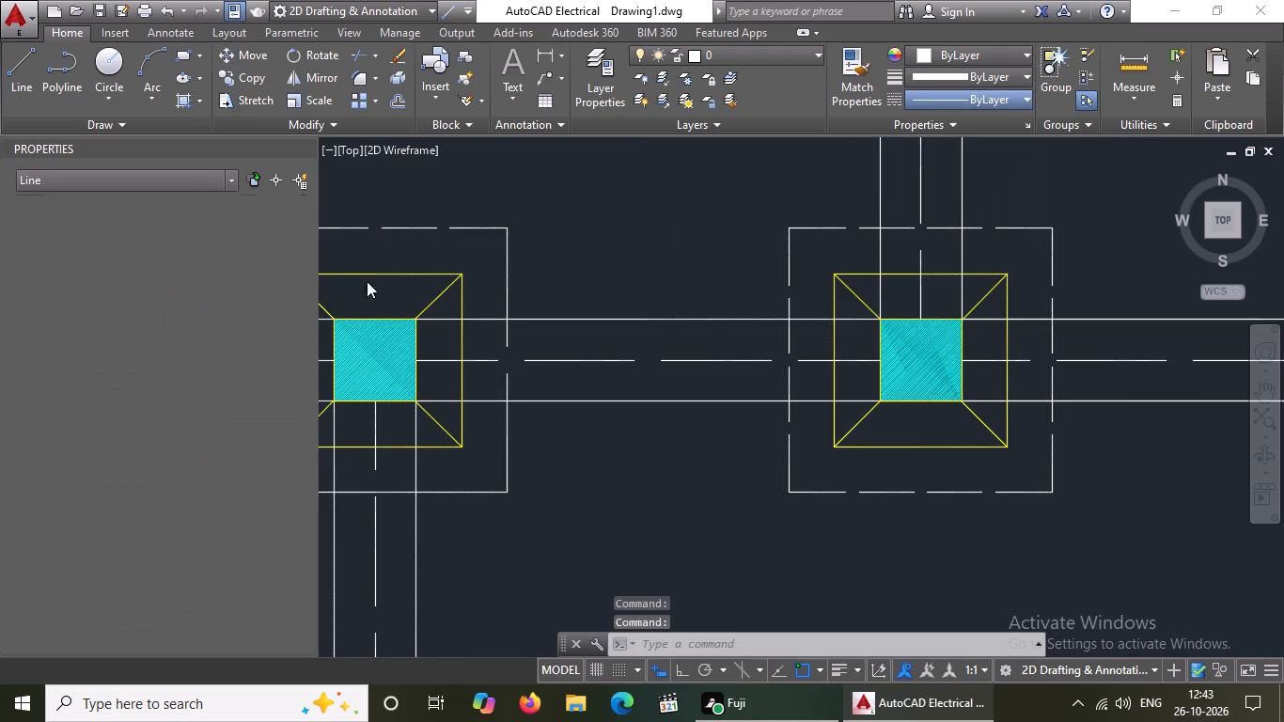
left_click(199, 279)
key("BackSpace")
key("BackSpace")
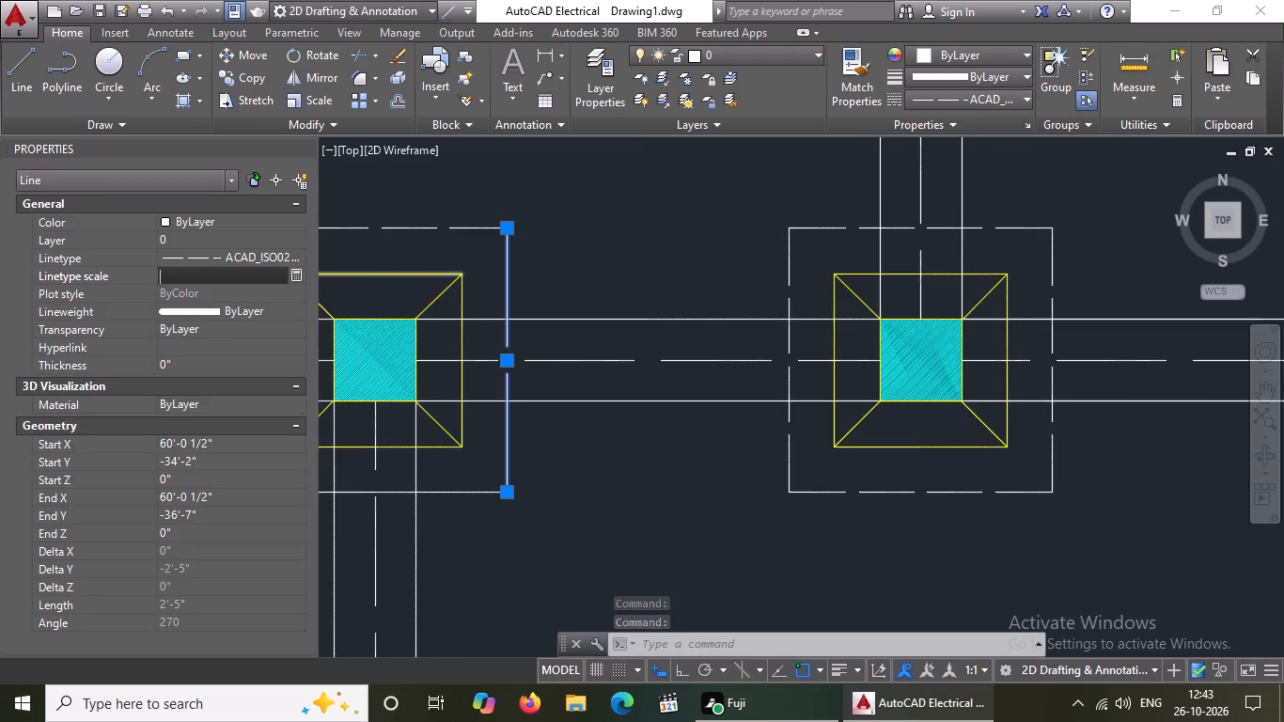
type("0.5")
key("Return")
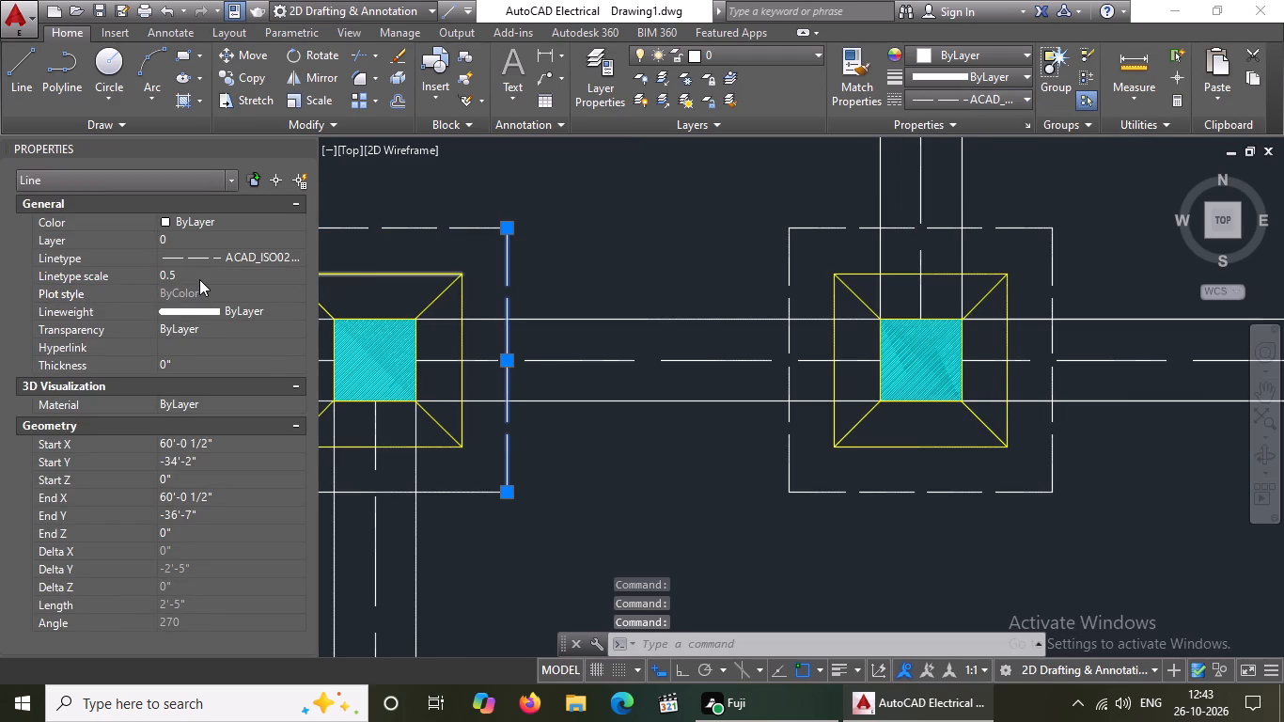
Give the bottom edge of the outer square on the fifth row's third footing from the right the ACAD_ISO02W100 linetype at scale 0.5.
scroll(486, 530, "down", 1)
left_click(470, 510)
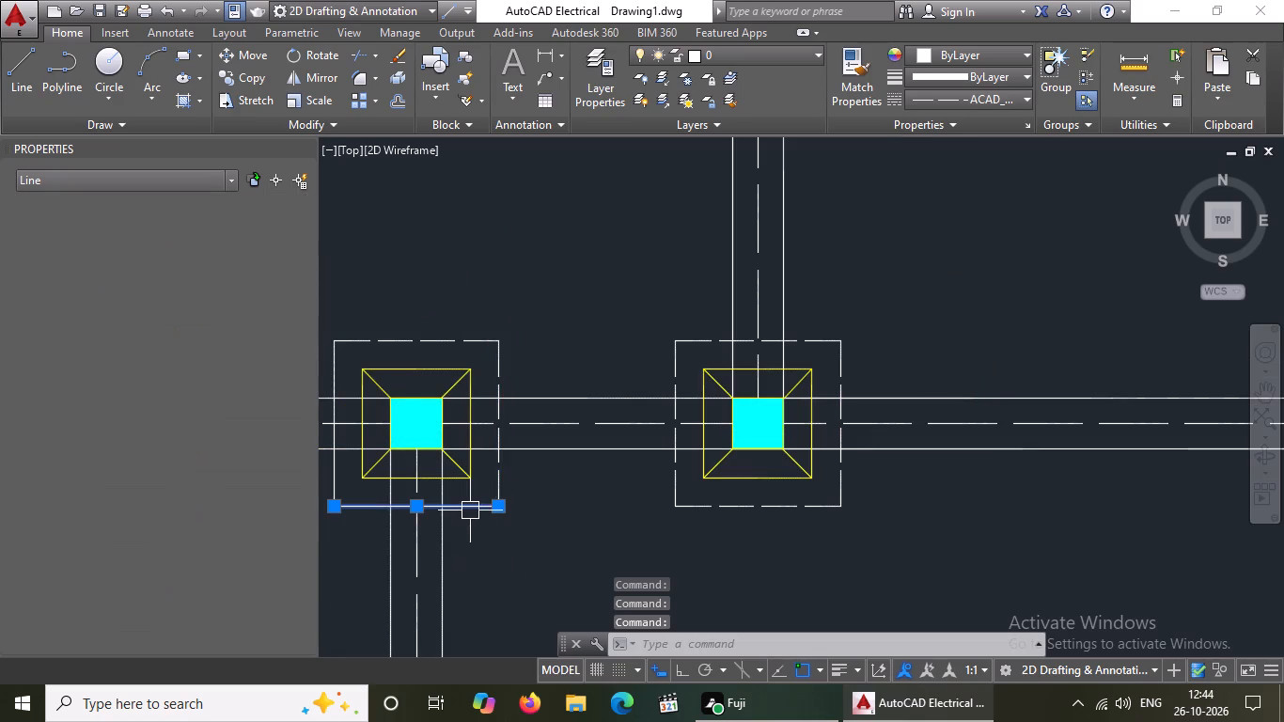
left_click(951, 100)
left_click(955, 162)
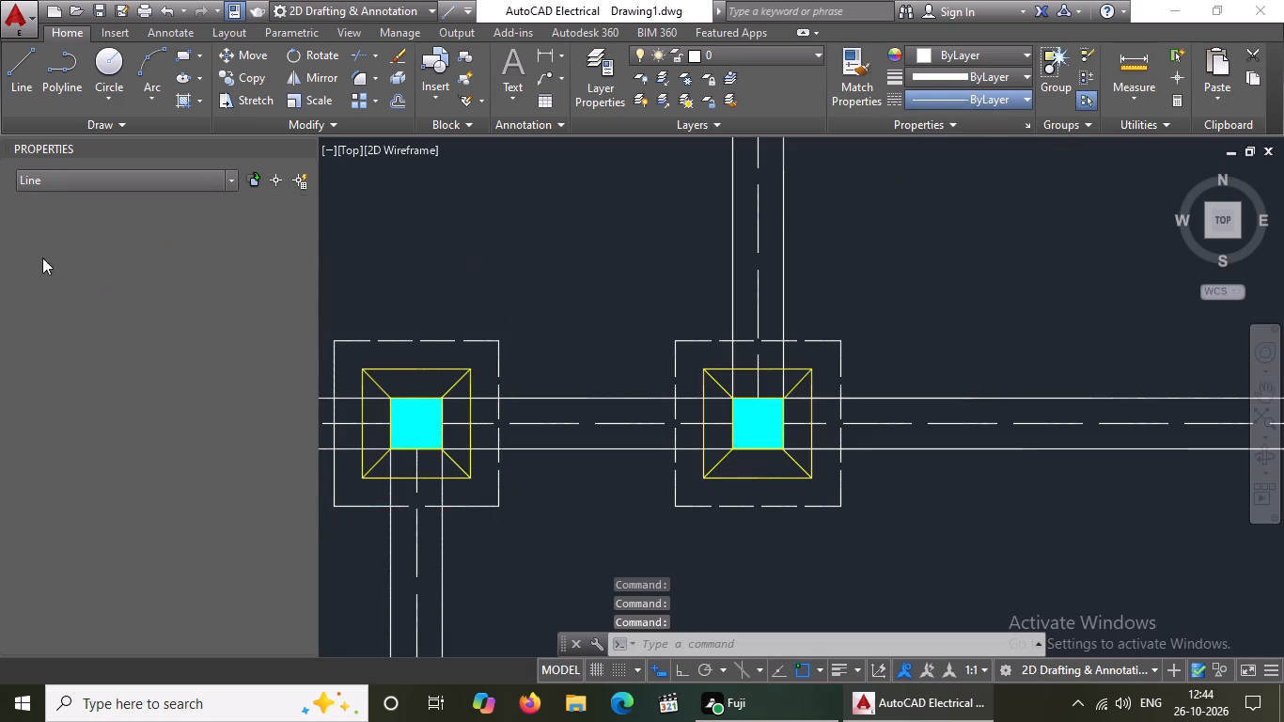
left_click(196, 269)
key("BackSpace")
key("BackSpace")
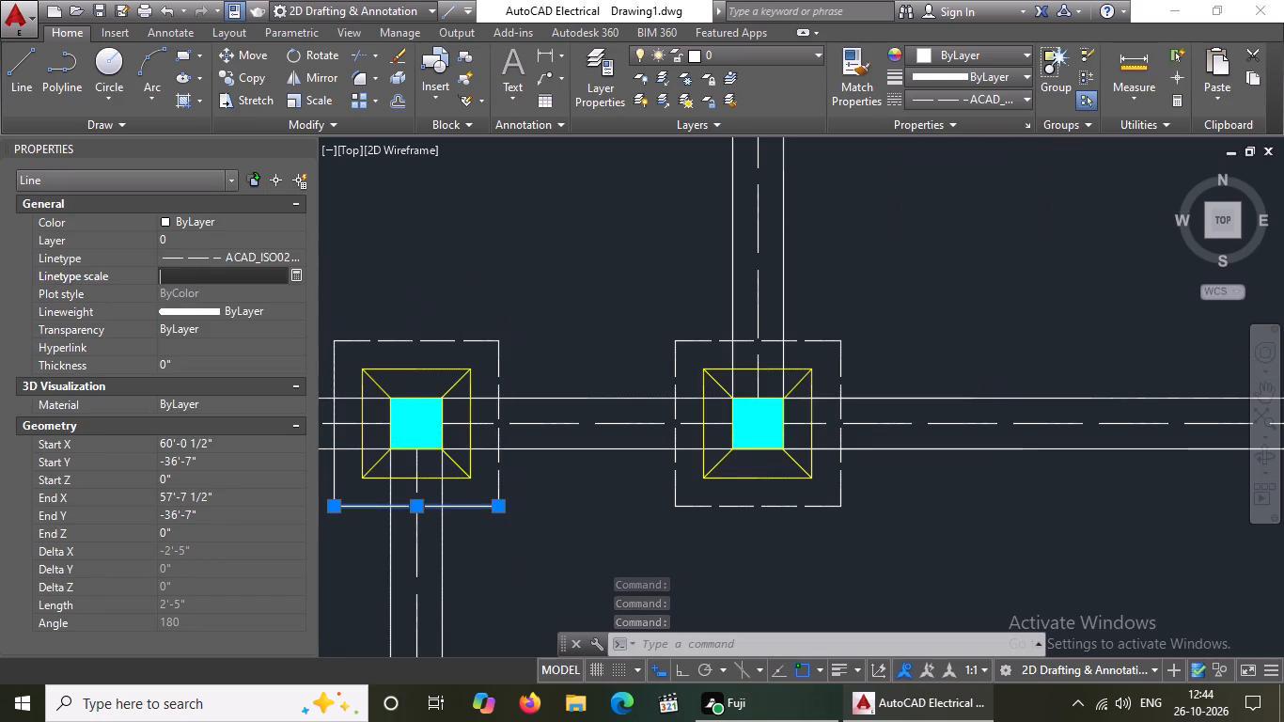
type("0.5")
key("Return")
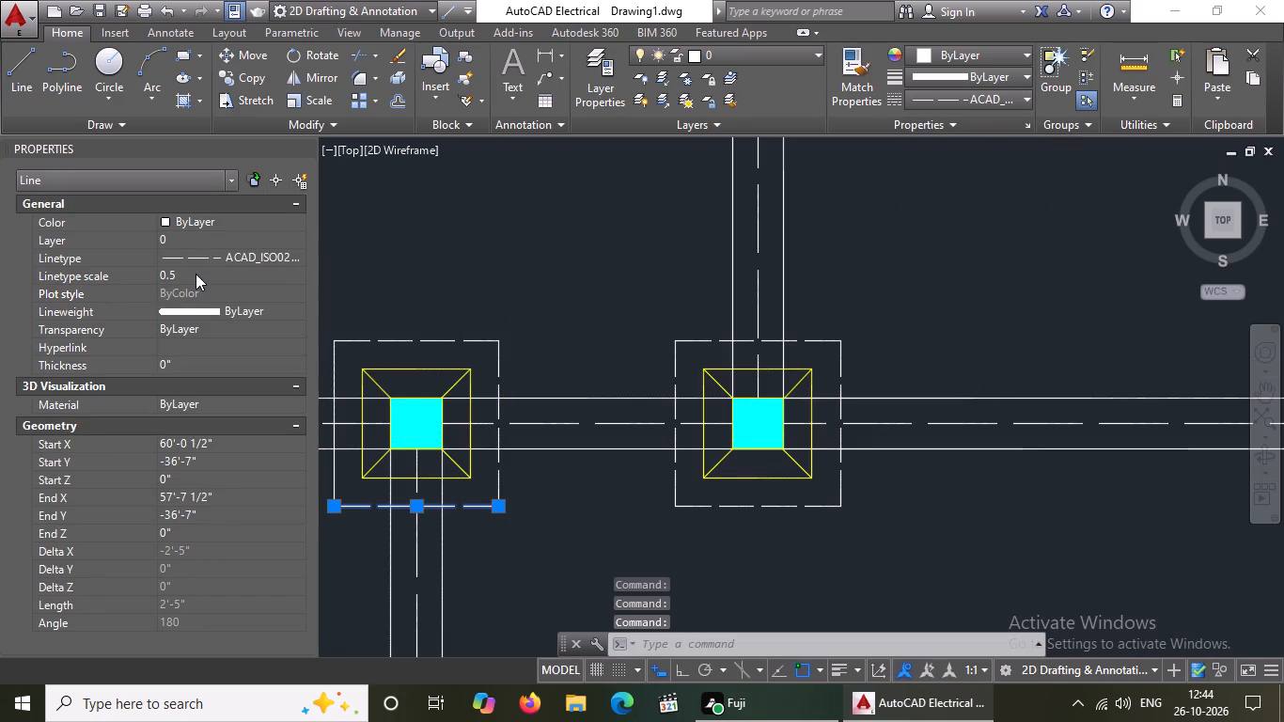
Give the left edge of the outer square on the fifth row's third footing from the right the ACAD_ISO02W100 linetype at scale 0.5.
scroll(473, 495, "down", 2)
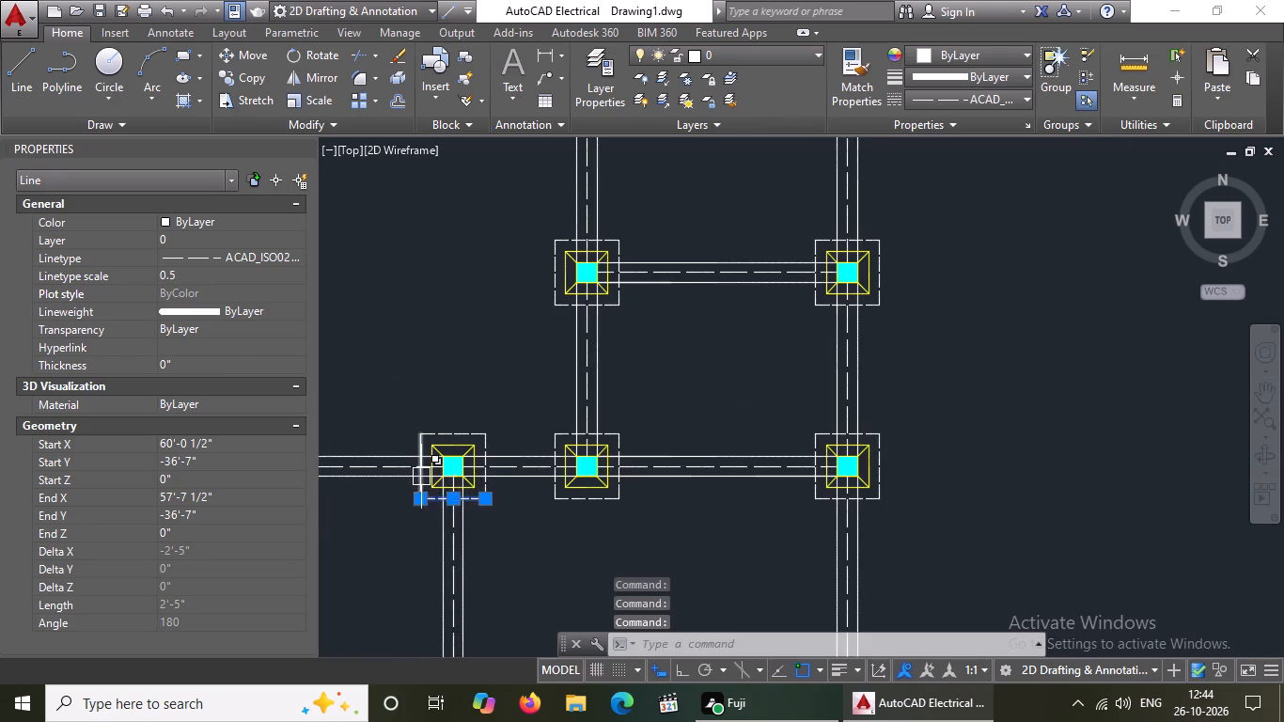
scroll(421, 472, "up", 2)
left_click(417, 417)
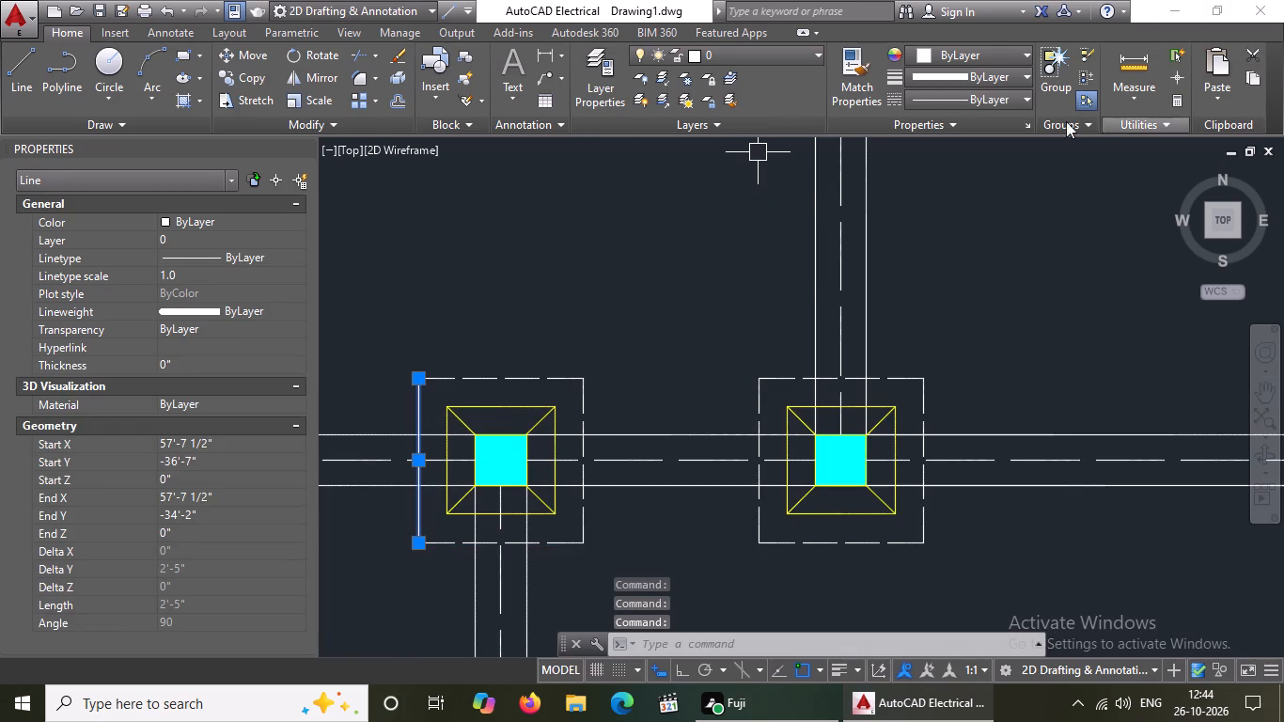
left_click(977, 92)
left_click(965, 174)
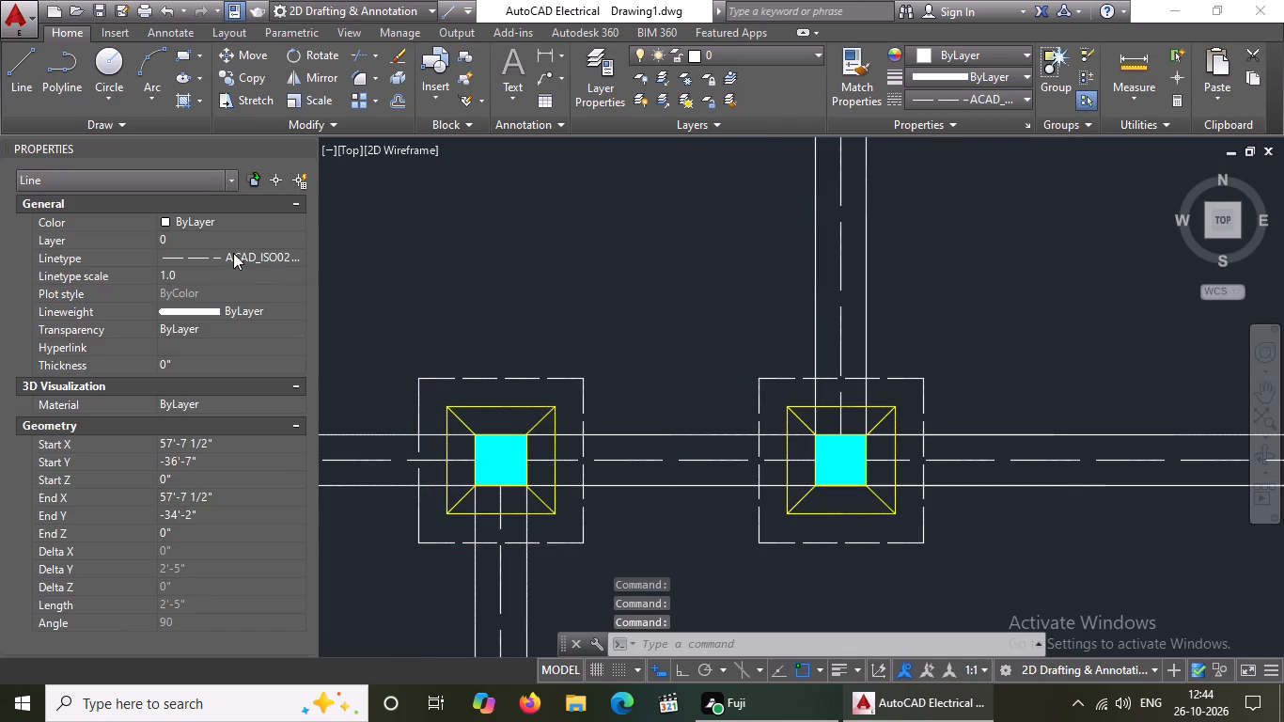
left_click(196, 273)
key("BackSpace")
key("BackSpace")
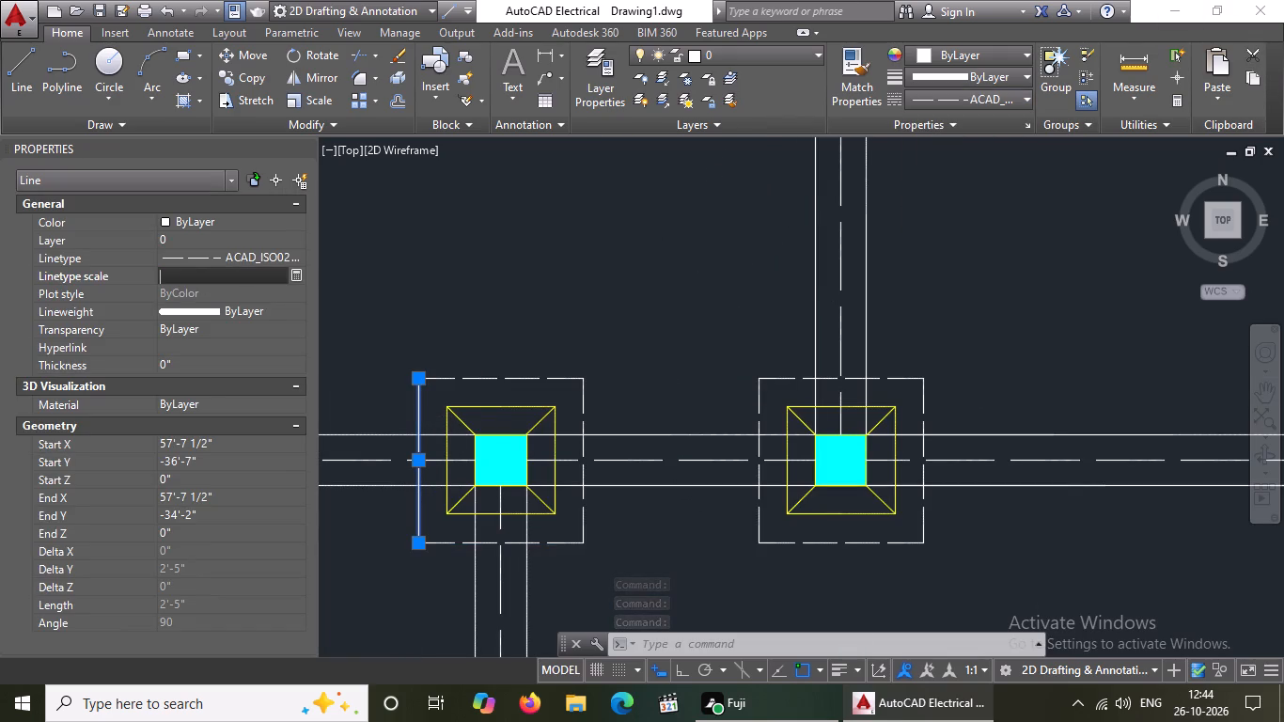
type("0.5")
key("Return")
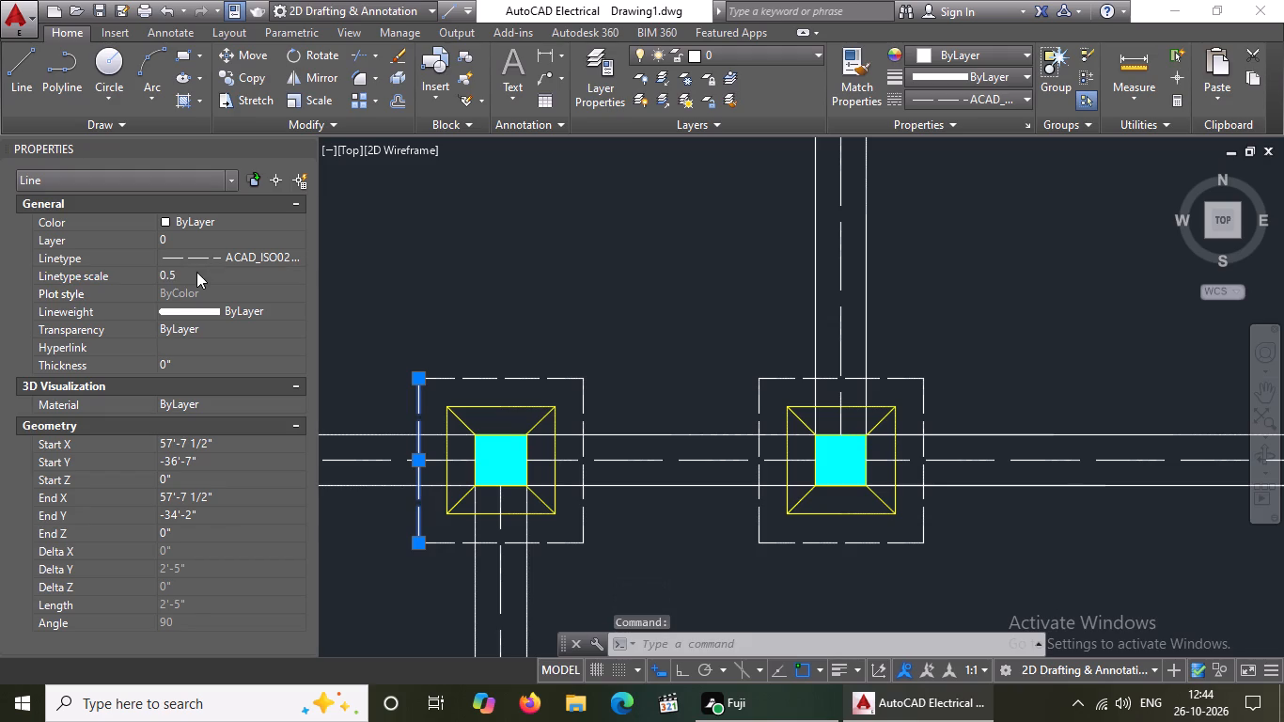
Give the bottom edge of the outer square on the fifth row's leftmost footing the ACAD_ISO02W100 linetype at scale 0.5.
scroll(827, 527, "down", 1)
scroll(727, 559, "down", 1)
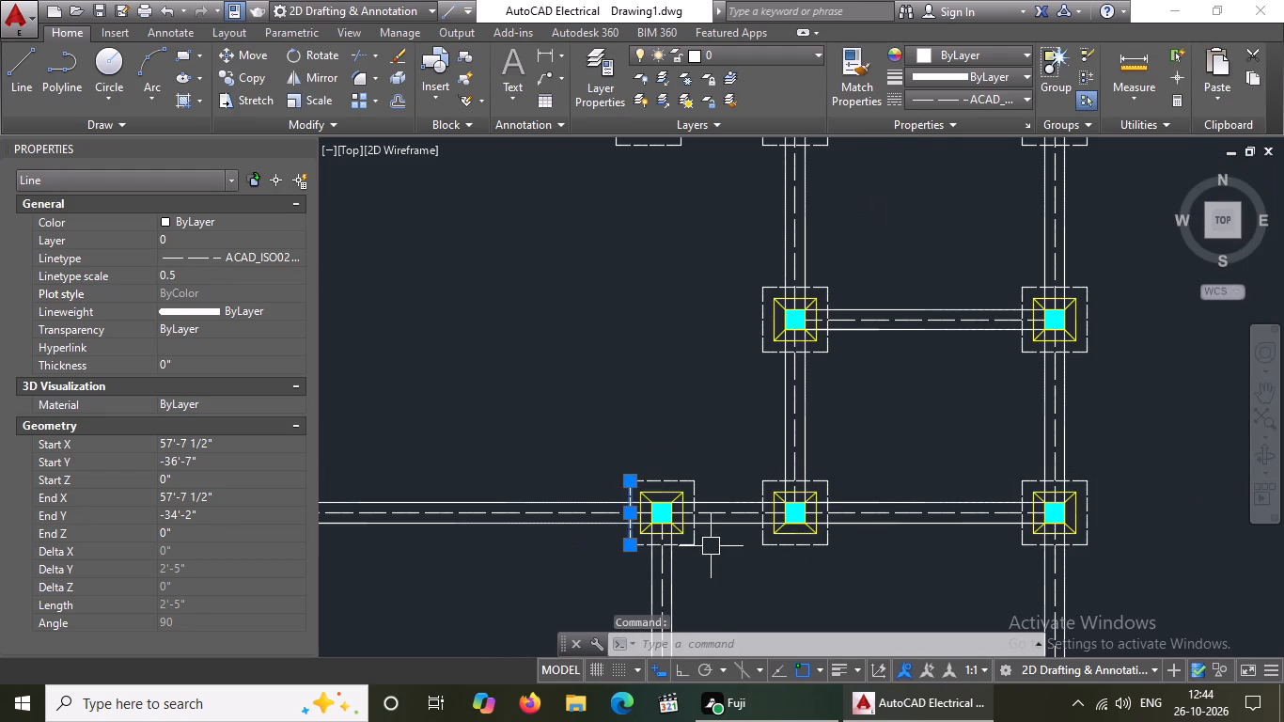
scroll(747, 530, "down", 2)
scroll(535, 542, "up", 1)
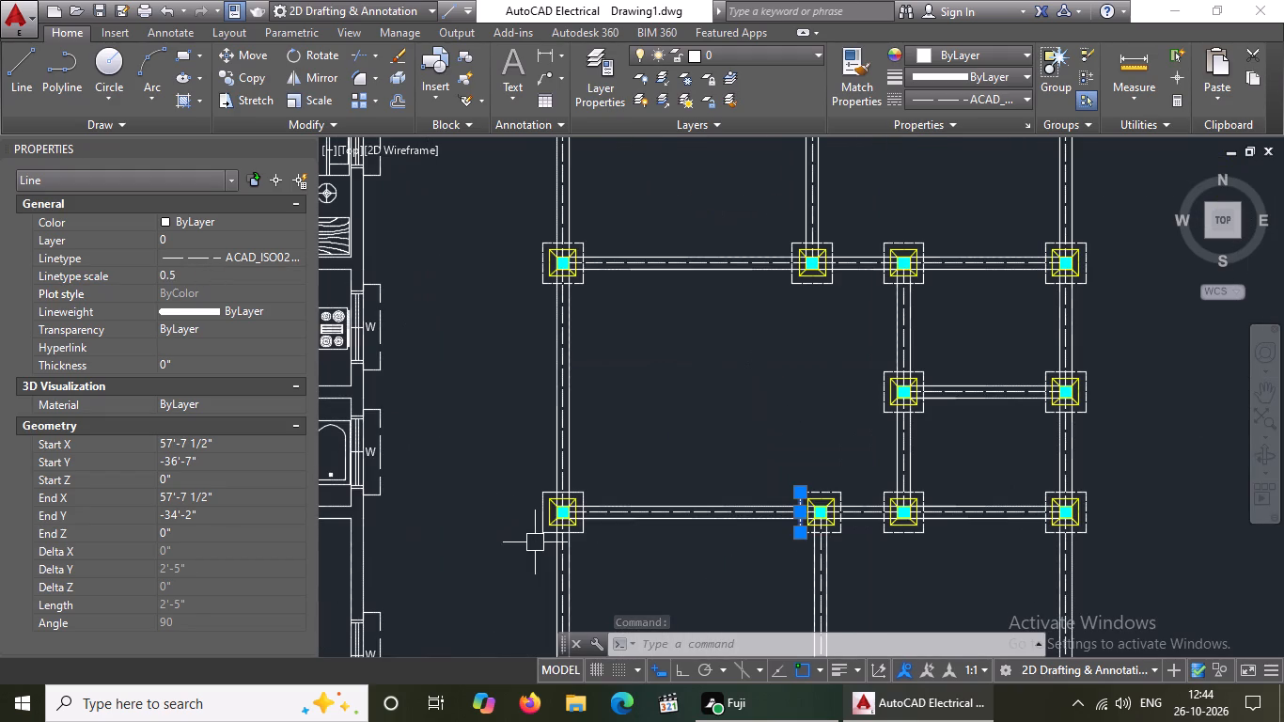
scroll(572, 564, "up", 2)
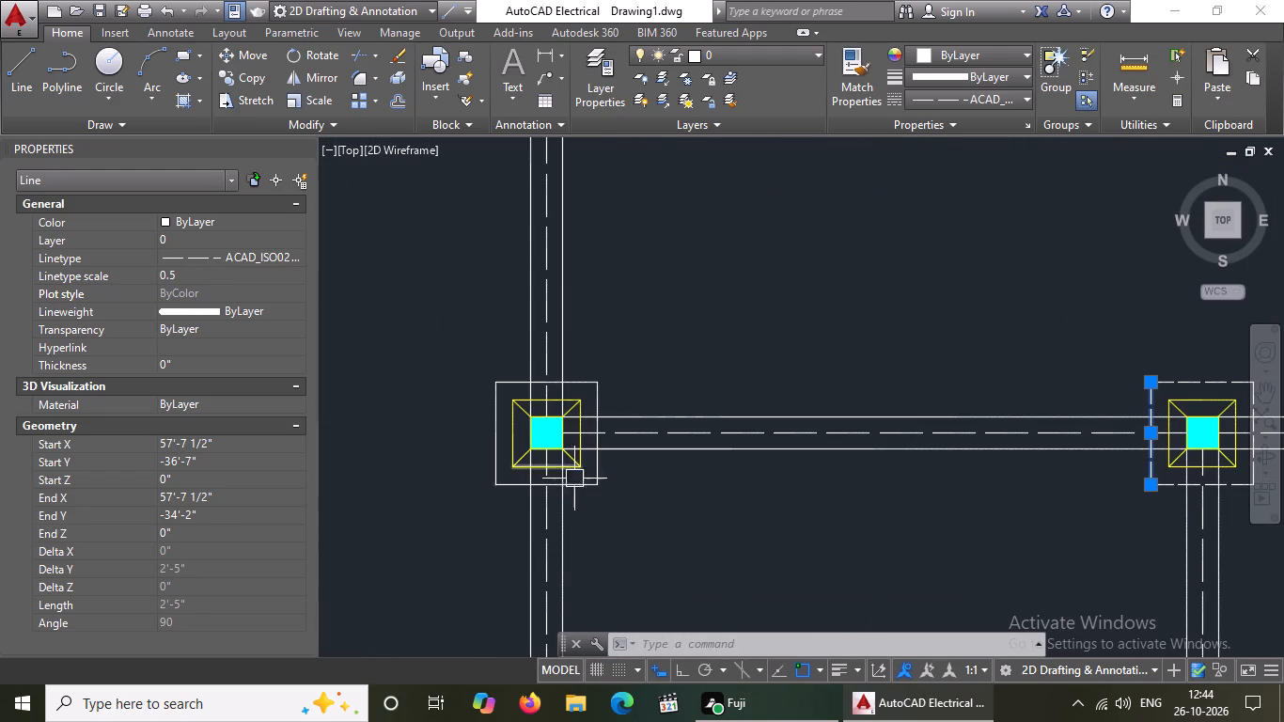
scroll(574, 479, "up", 1)
left_click(575, 485)
left_click(947, 97)
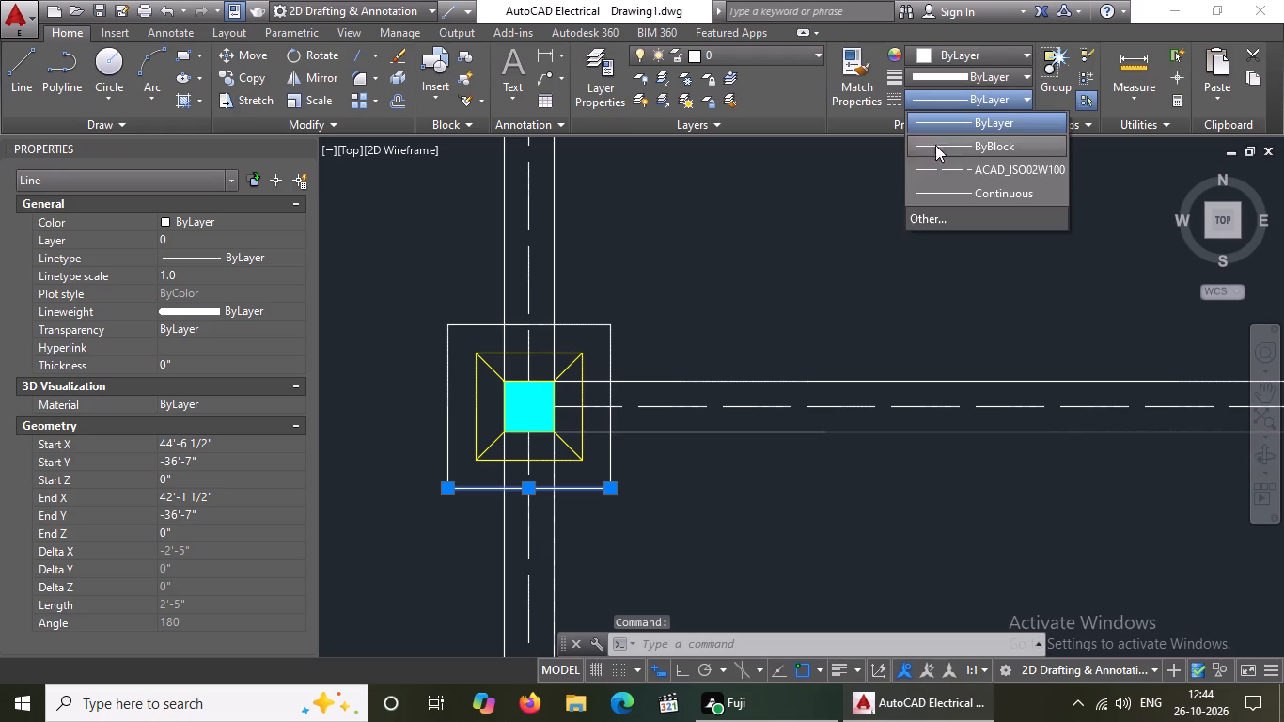
left_click(936, 167)
left_click(213, 279)
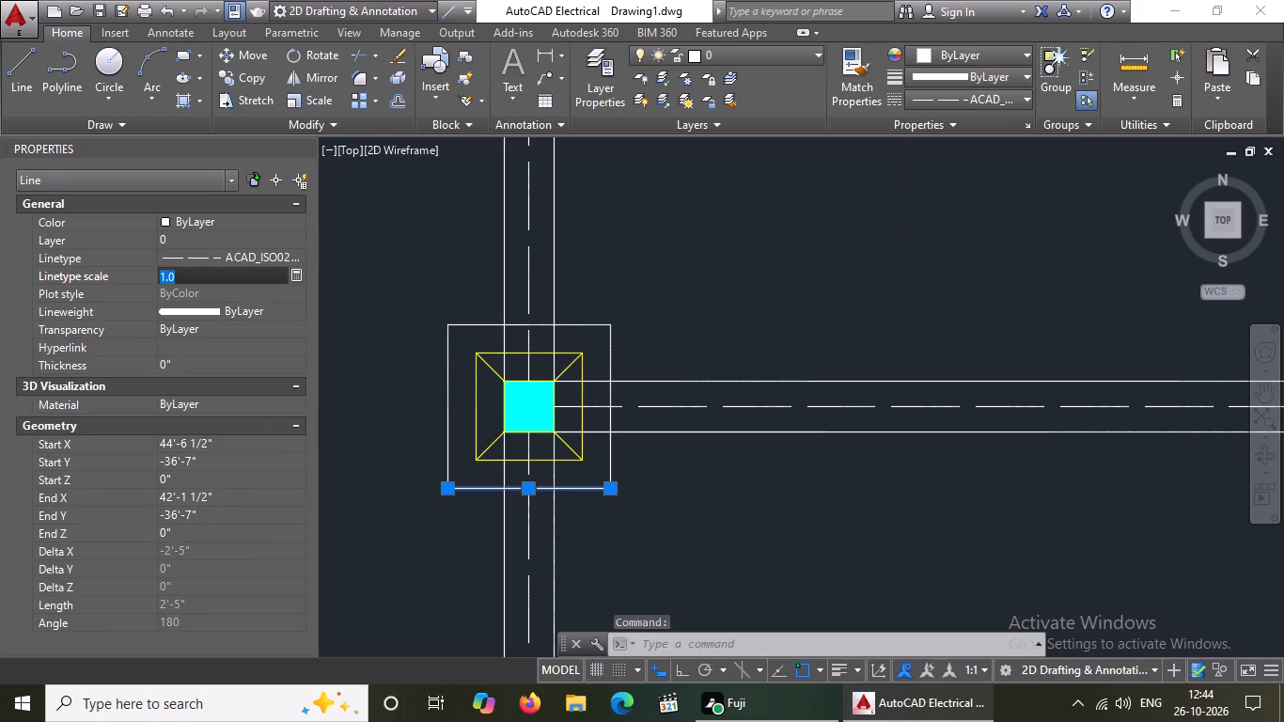
key("BackSpace")
key("BackSpace")
type("0.5")
key("Return")
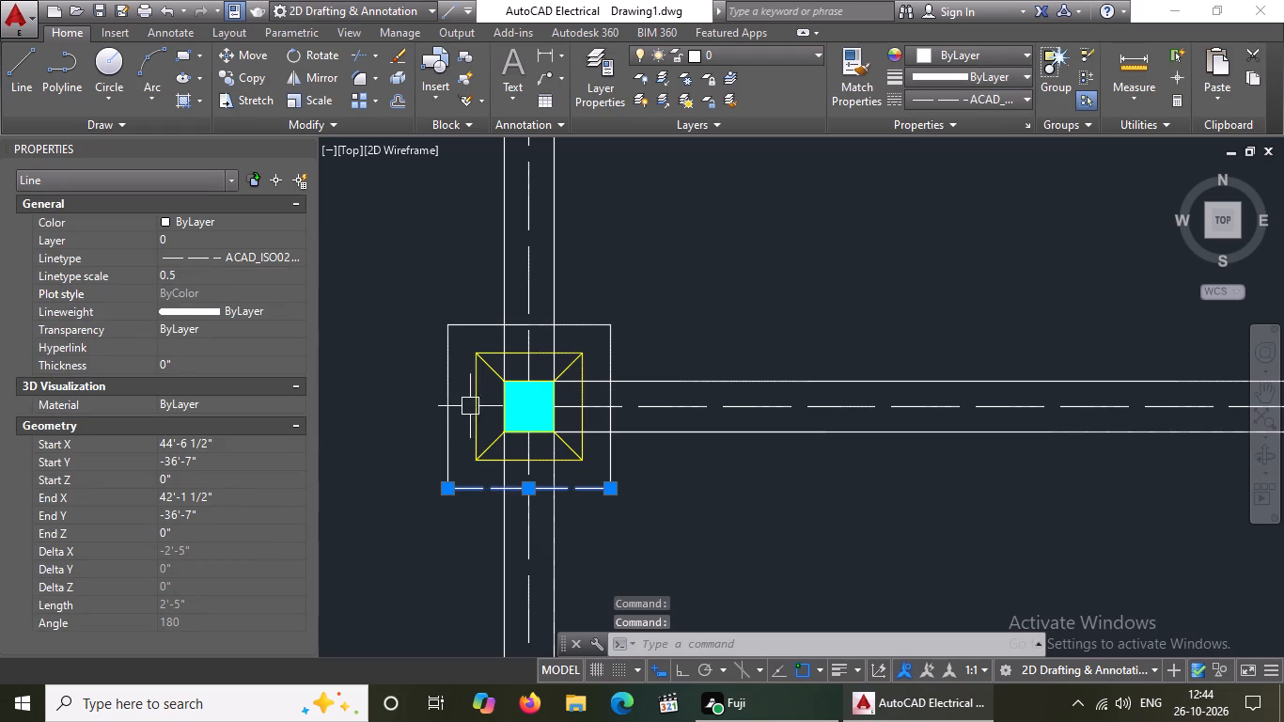
Give the left edge of the outer square on the fifth row's leftmost footing the ACAD_ISO02W100 linetype at scale 0.5.
left_click(446, 410)
left_click(961, 101)
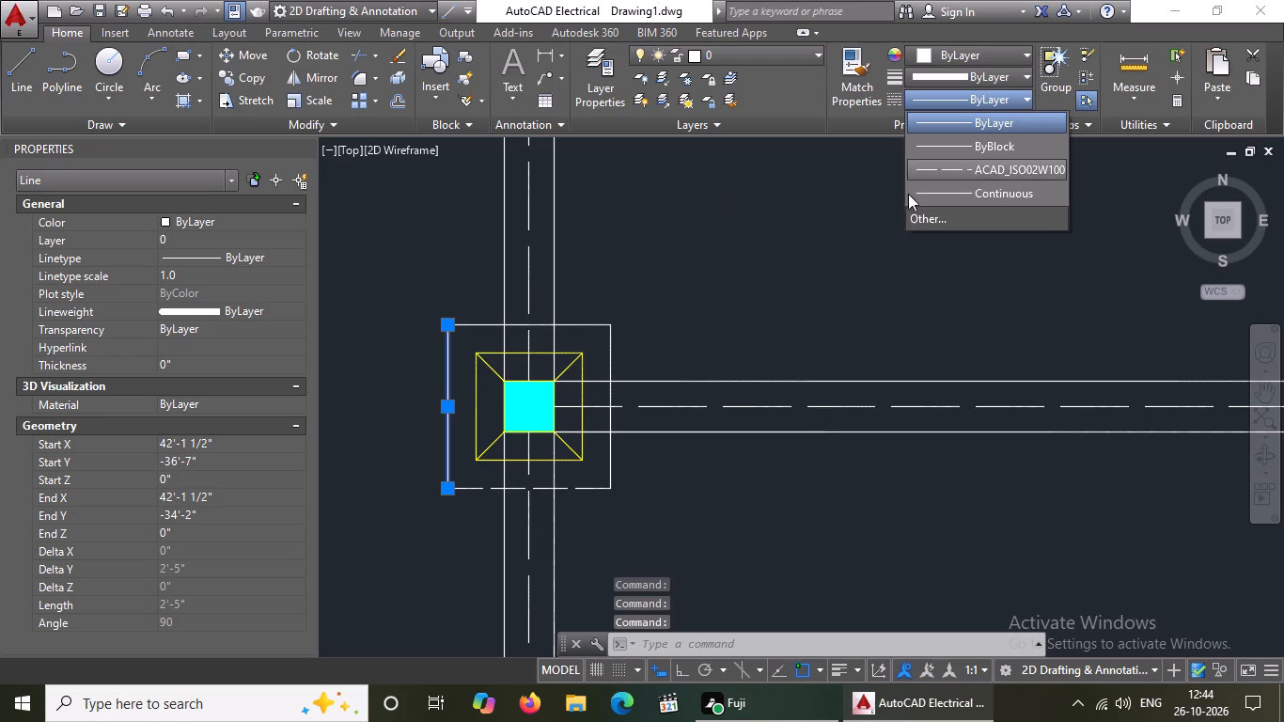
left_click(966, 168)
left_click(199, 277)
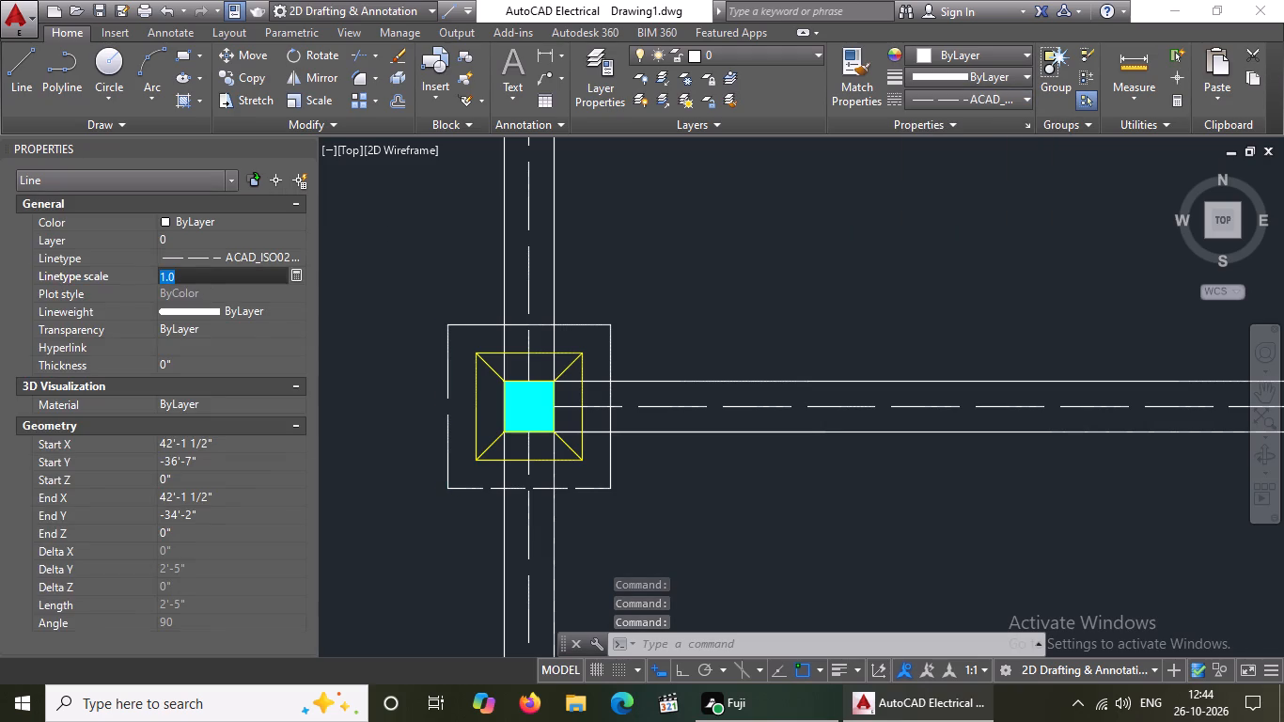
key("BackSpace")
key("BackSpace")
key("BackSpace")
type("0.5")
key("Return")
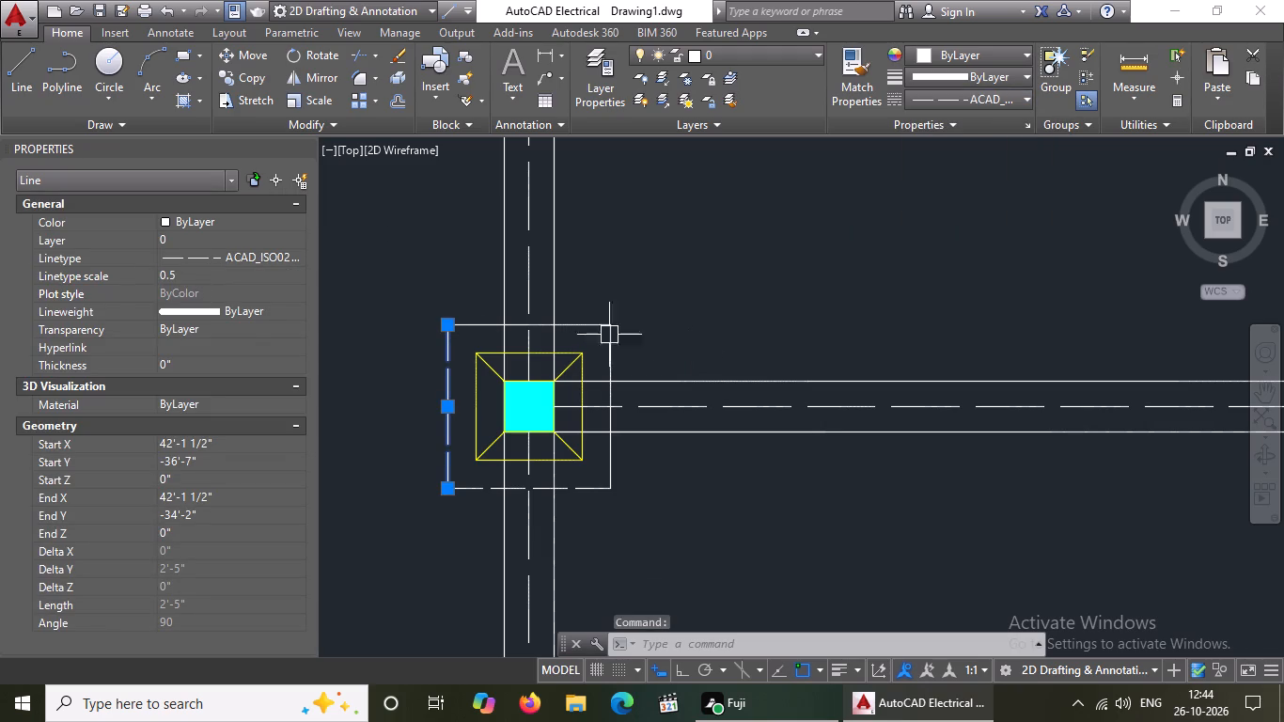
Give the top edge of the outer square on the fifth row's leftmost footing the ACAD_ISO02W100 linetype at scale 0.5.
left_click(596, 321)
left_click(949, 101)
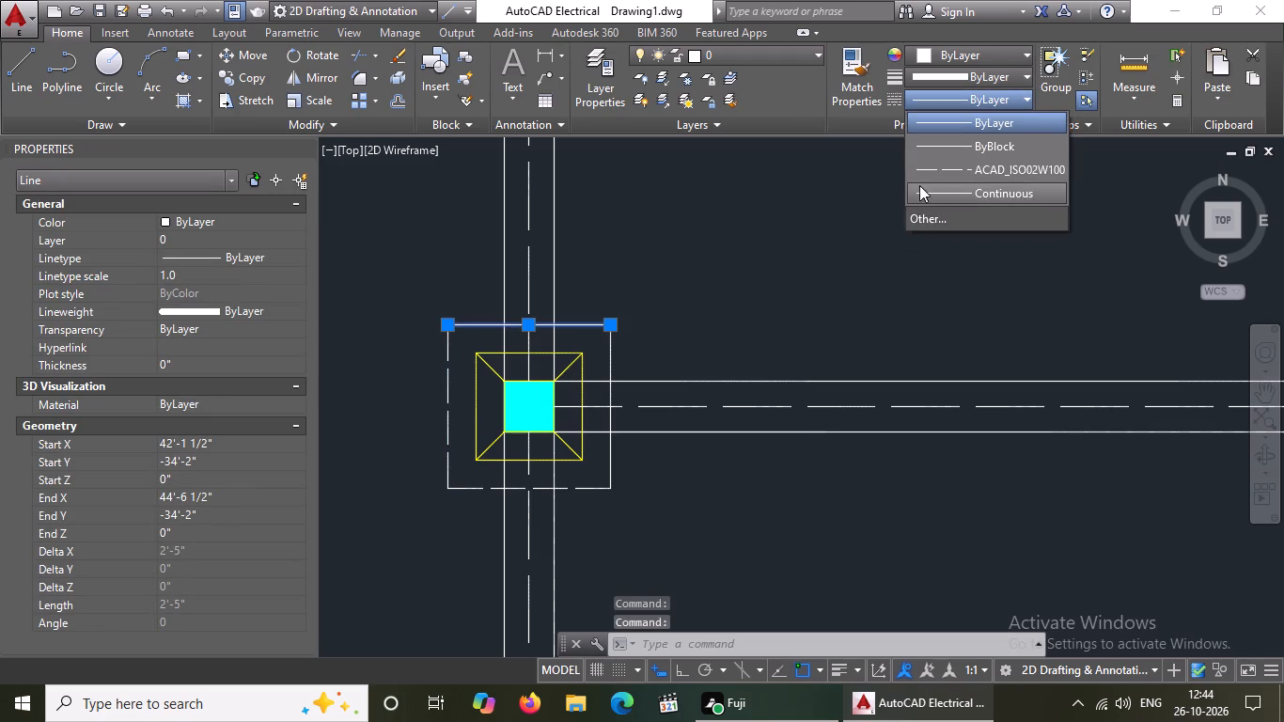
left_click(929, 168)
left_click(189, 279)
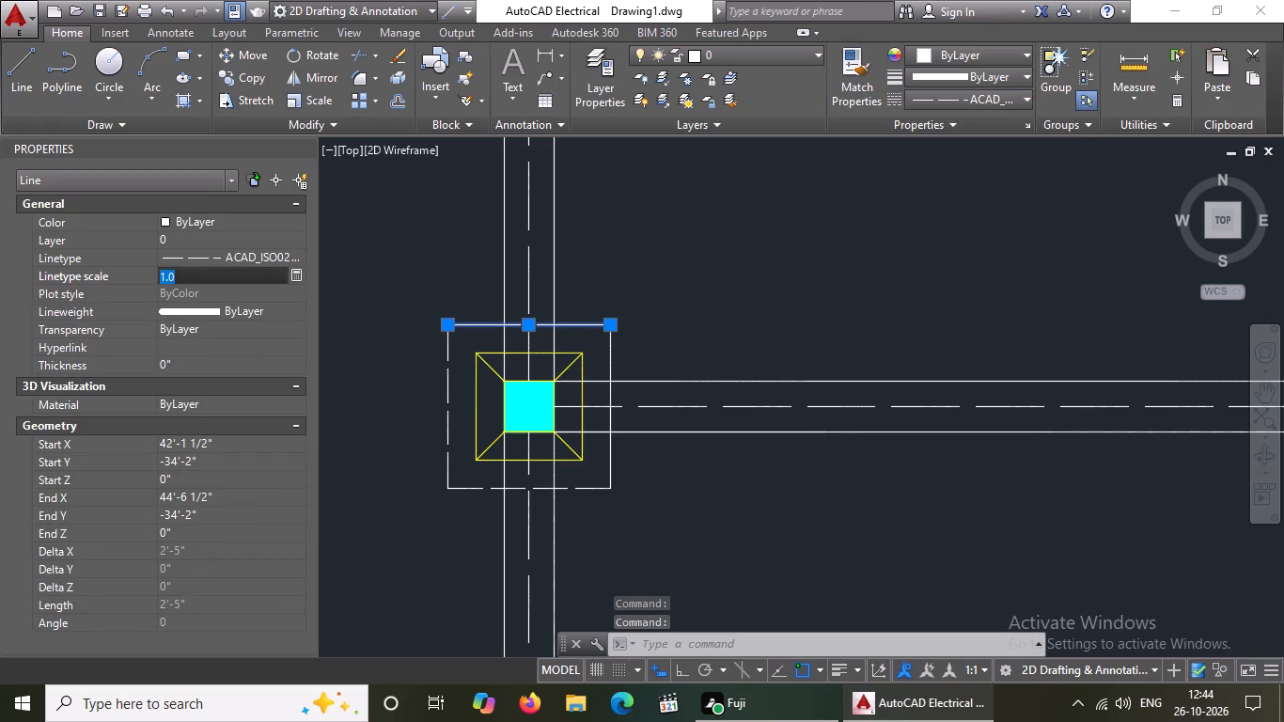
key("BackSpace")
key("BackSpace")
type("0.5")
key("Return")
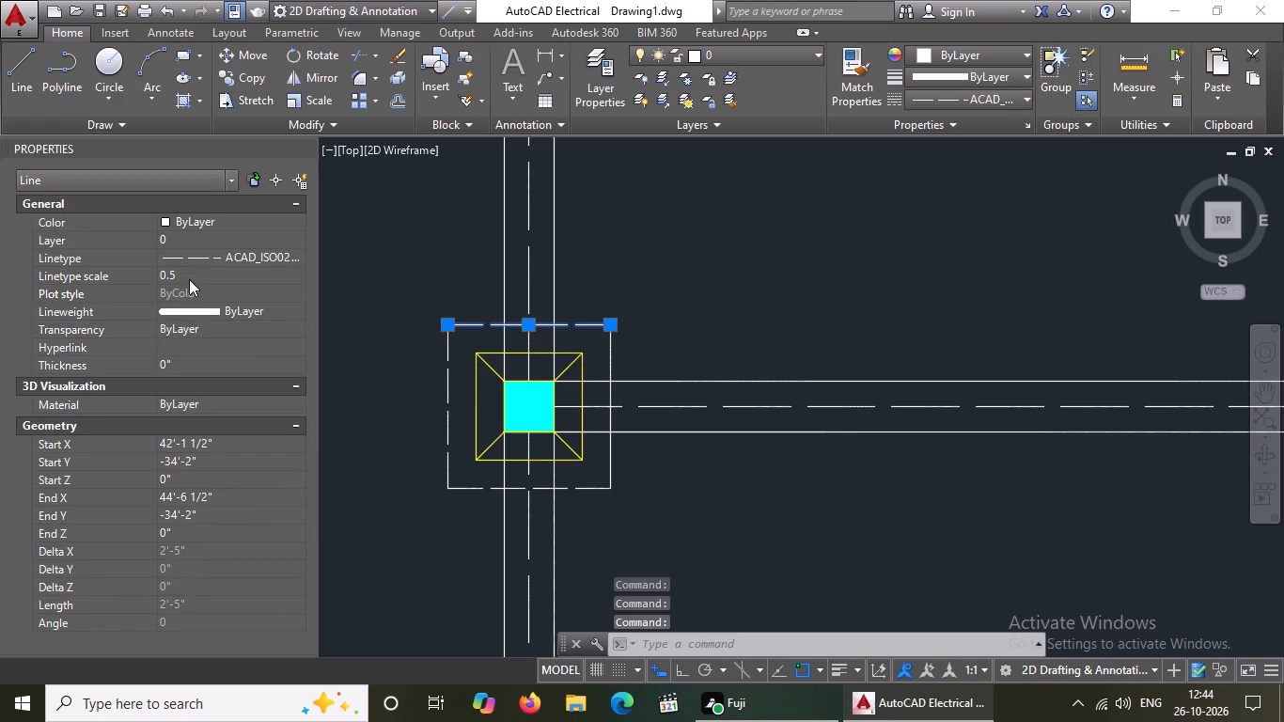
Give the right edge of the outer square on the fifth row's leftmost footing the ACAD_ISO02W100 linetype at scale 0.5.
left_click(606, 352)
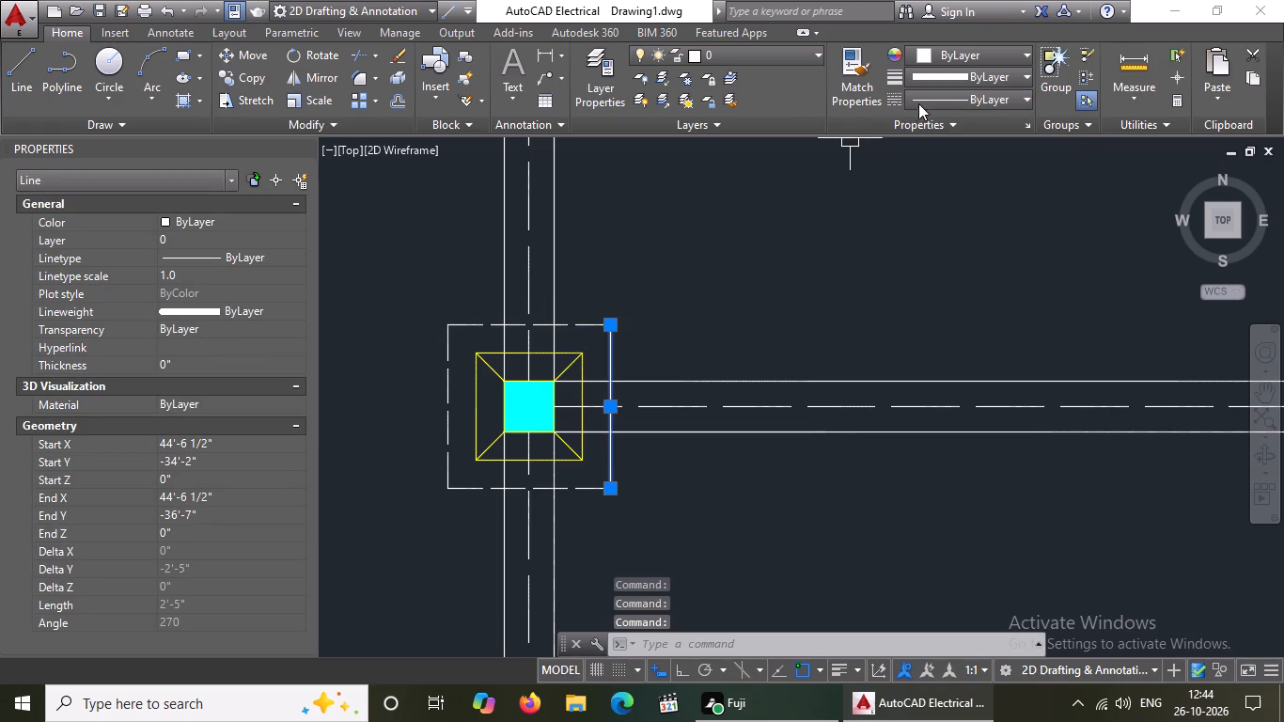
left_click(931, 90)
left_click(915, 163)
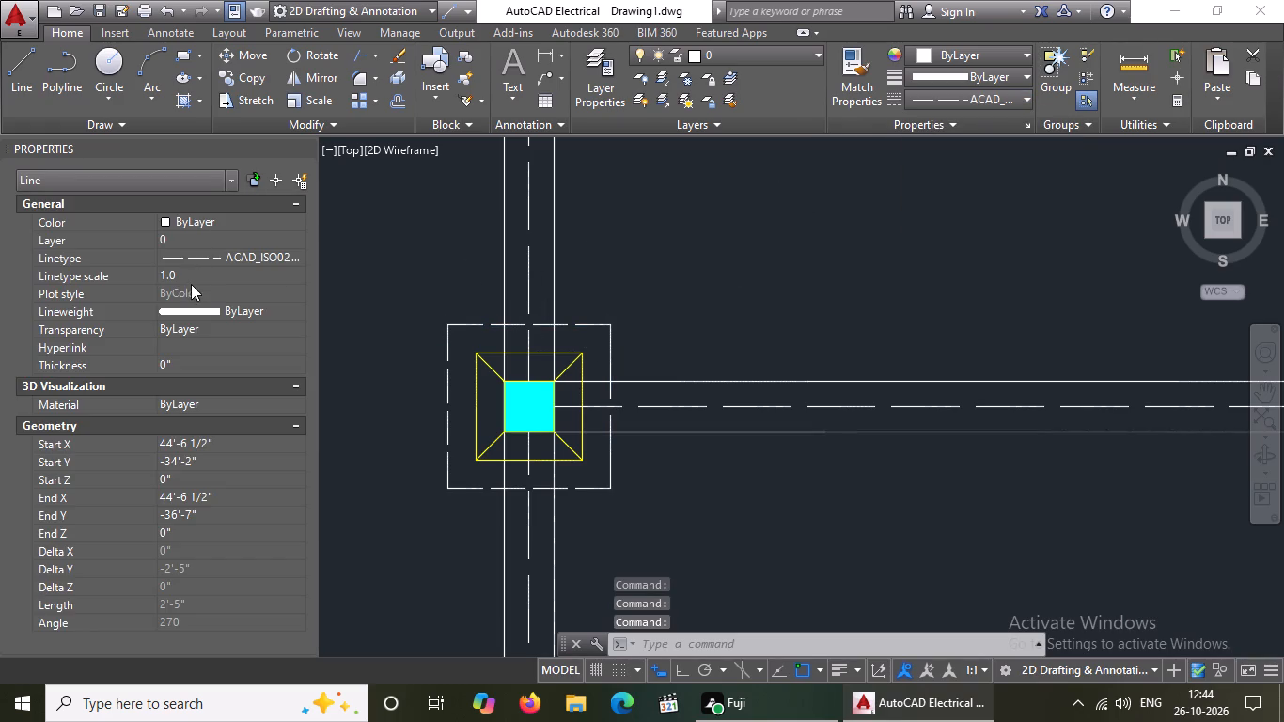
left_click(191, 276)
key("BackSpace")
key("BackSpace")
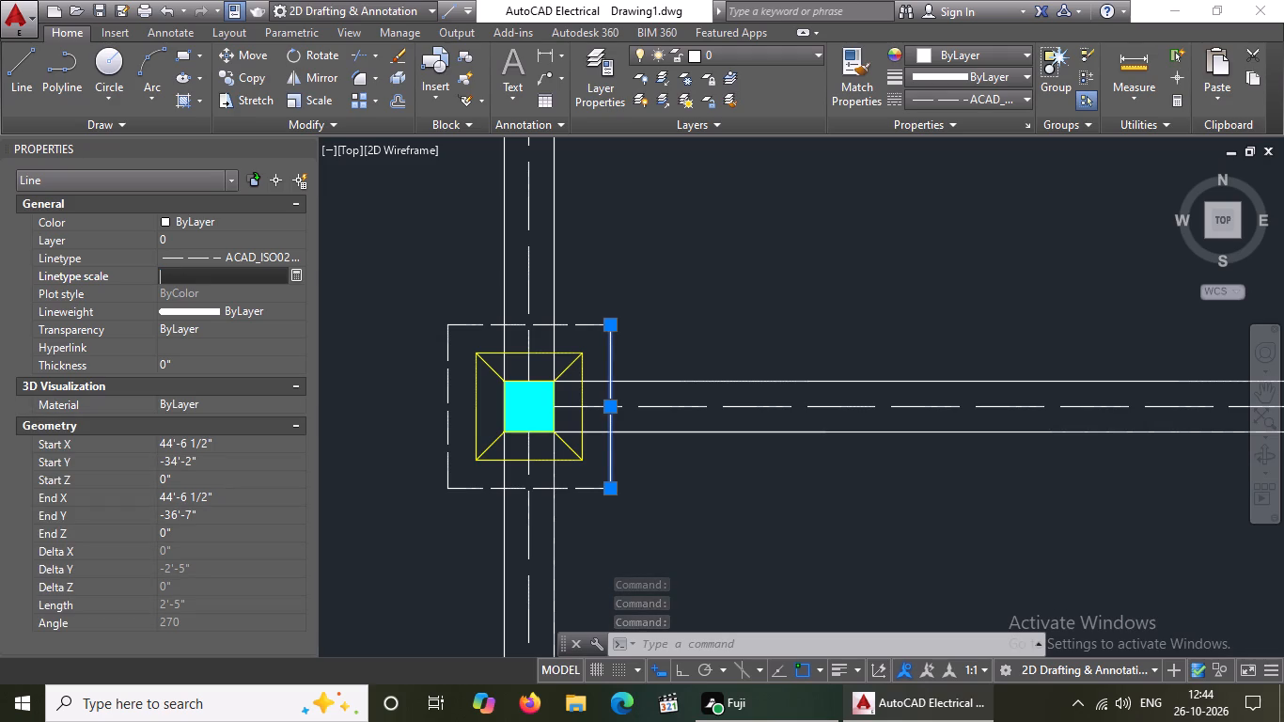
type("0.5")
key("Return")
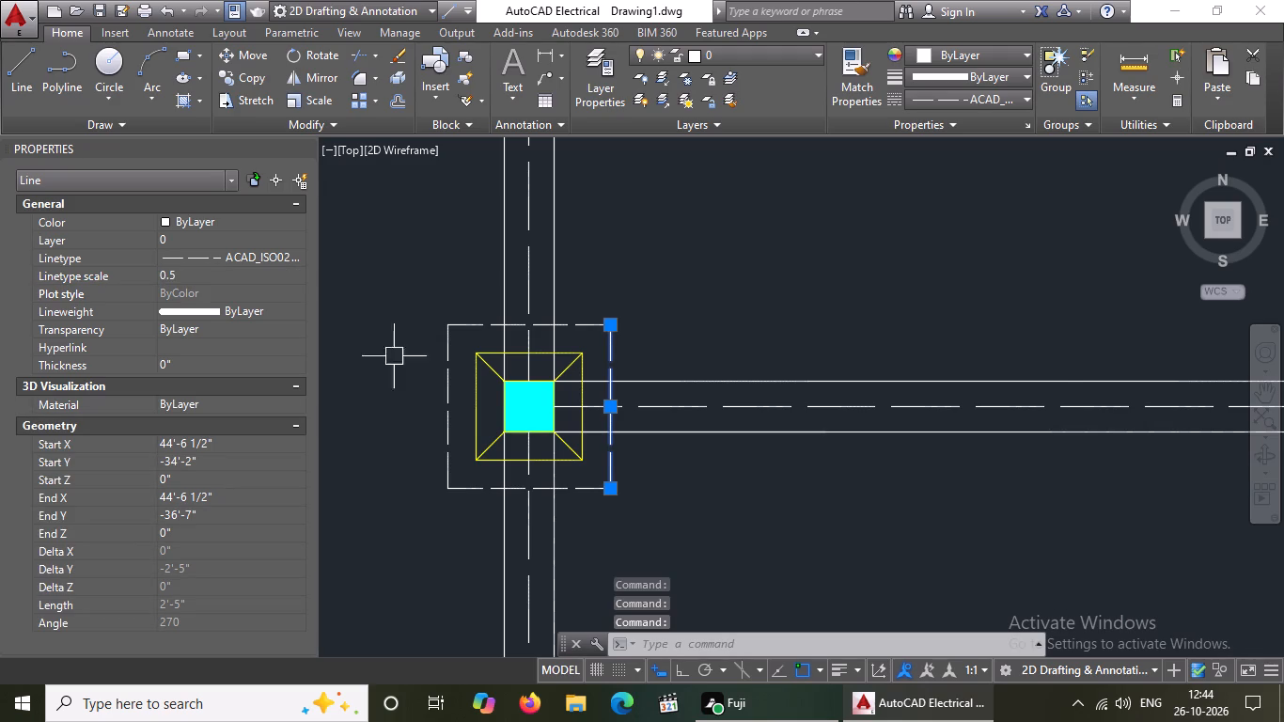
Give the bottom edge of the outer square on the bottom row's leftmost footing the ACAD_ISO02W100 linetype at scale 0.5.
scroll(552, 364, "down", 2)
scroll(712, 369, "down", 1)
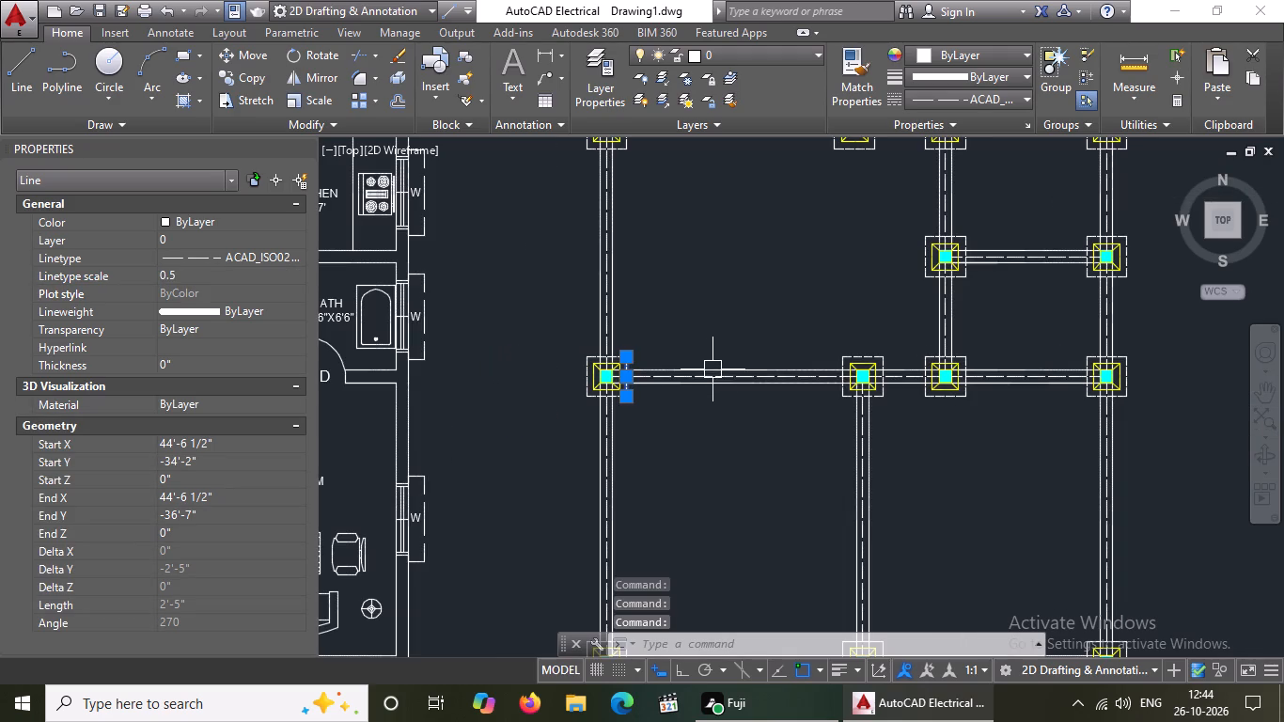
middle_click_drag(828, 386, 802, 314)
scroll(750, 632, "up", 1)
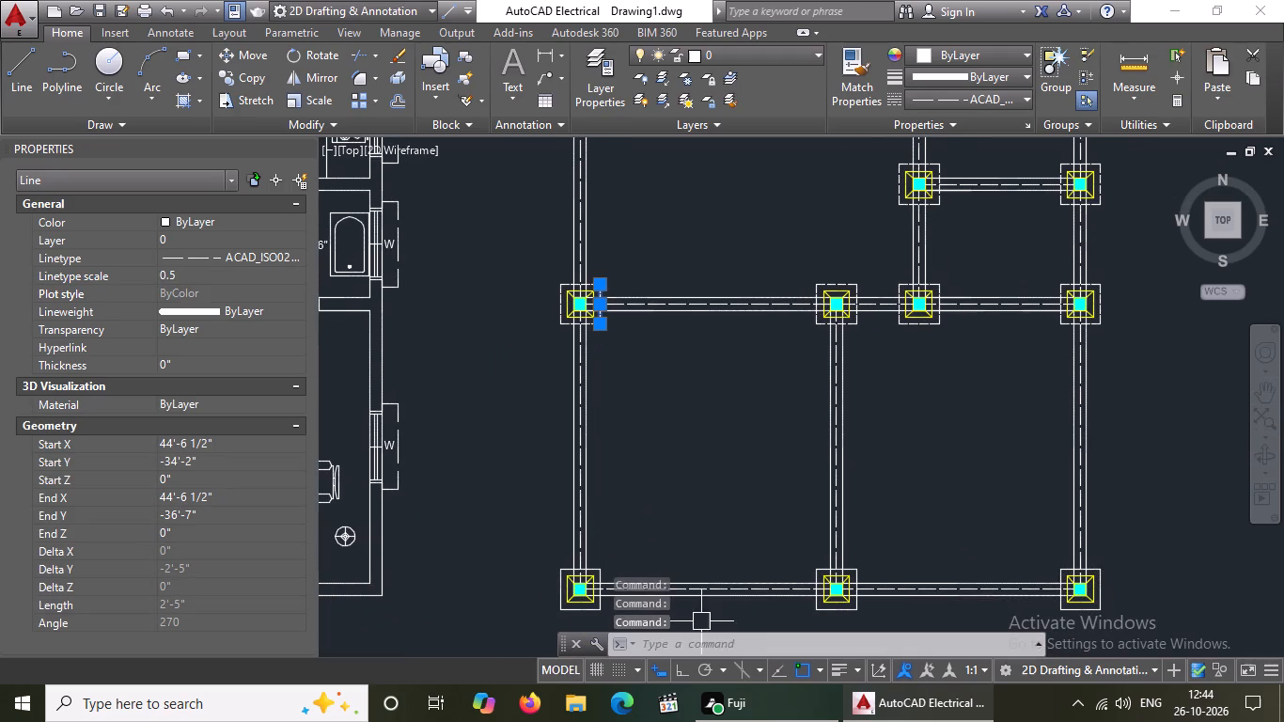
scroll(570, 612, "up", 4)
left_click(563, 598)
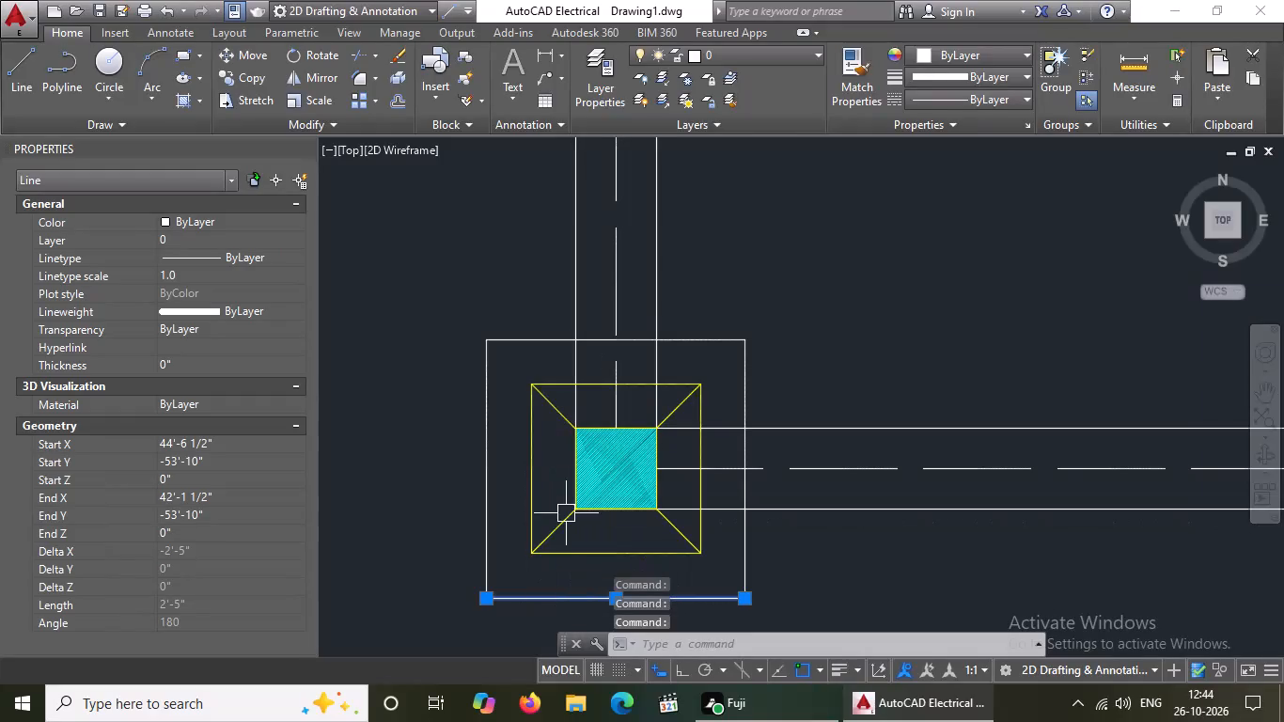
scroll(566, 508, "down", 3)
left_click(1002, 101)
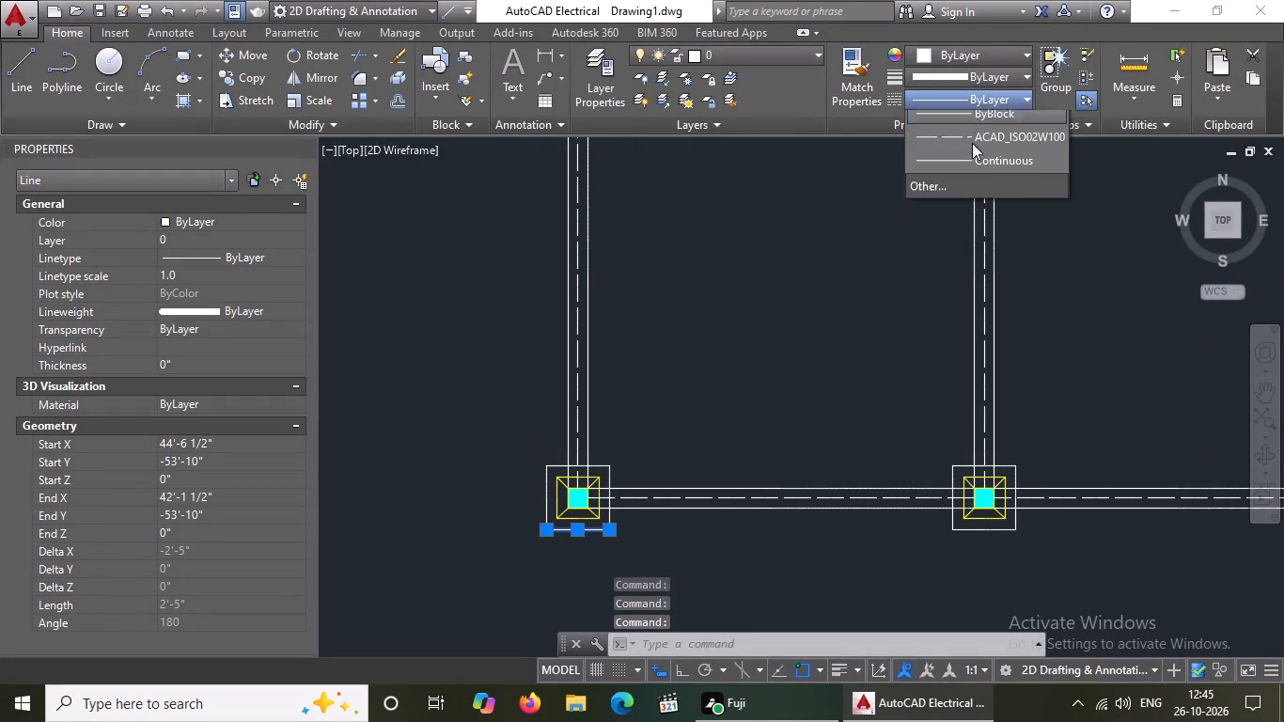
left_click(956, 168)
left_click(205, 275)
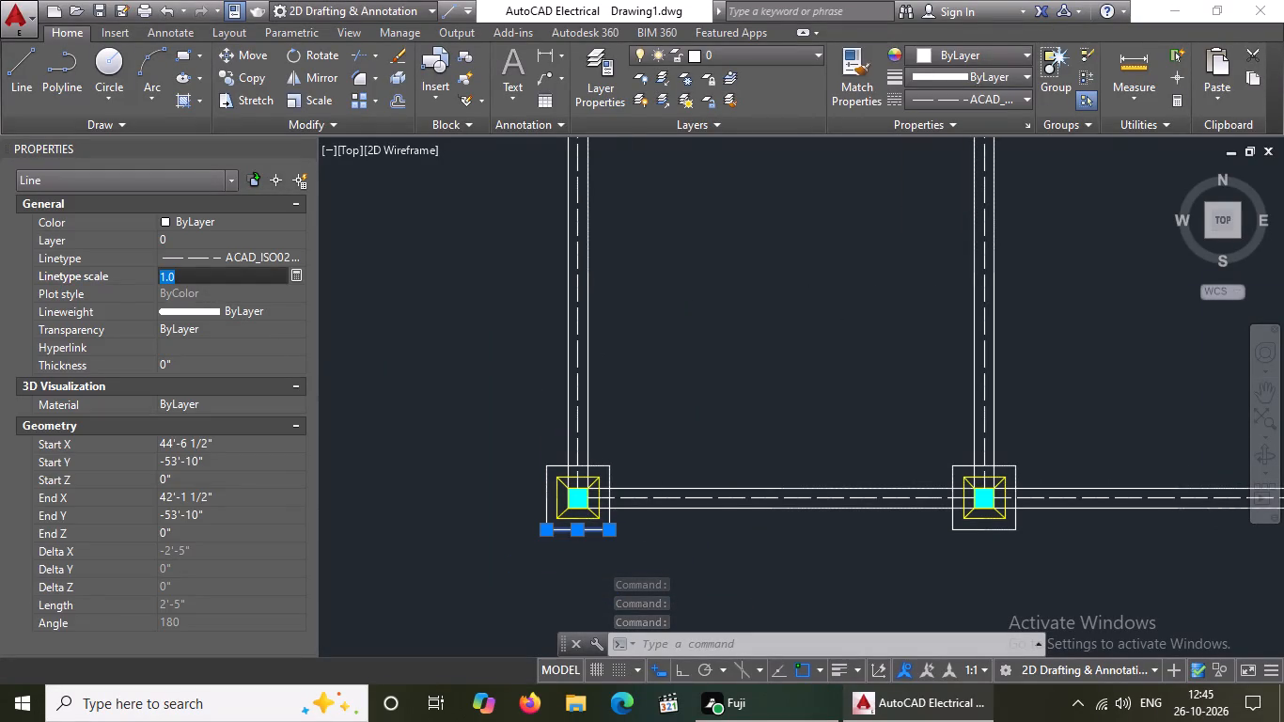
key("BackSpace")
key("BackSpace")
type("0.5")
key("Return")
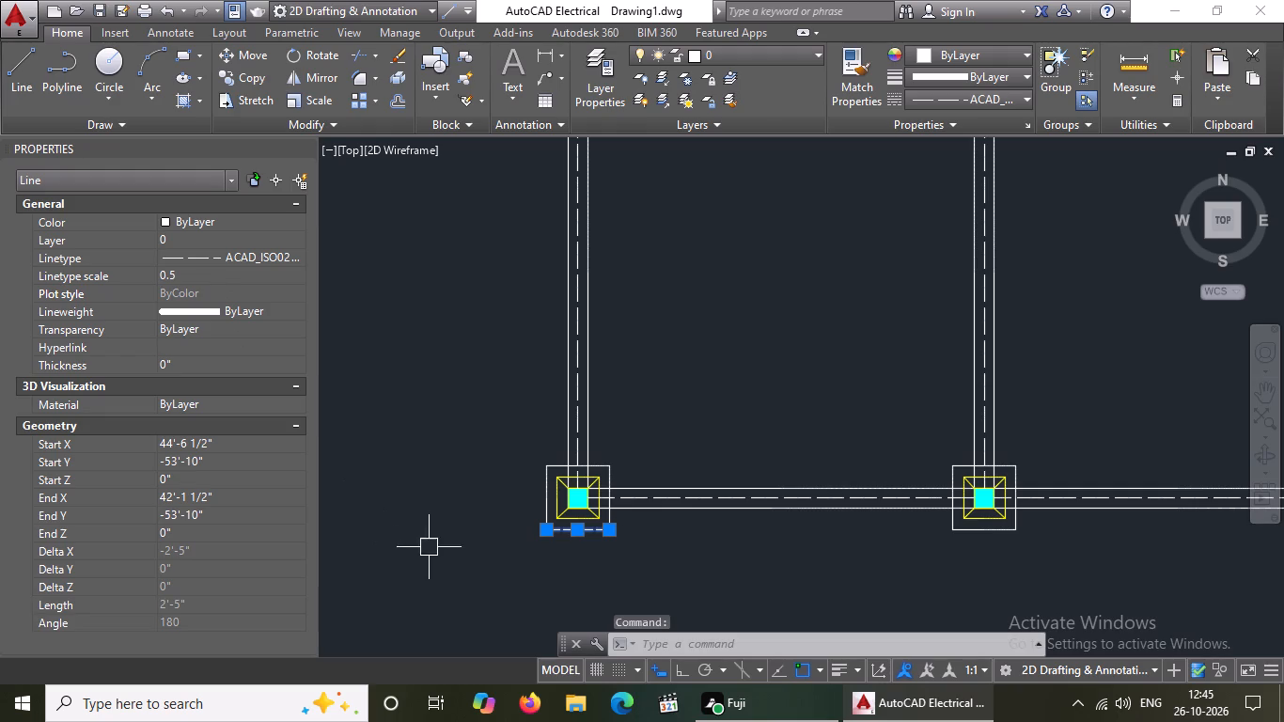
Give the left edge of the outer square on the bottom row's leftmost footing the ACAD_ISO02W100 linetype at scale 0.5.
scroll(560, 530, "up", 3)
left_click(492, 427)
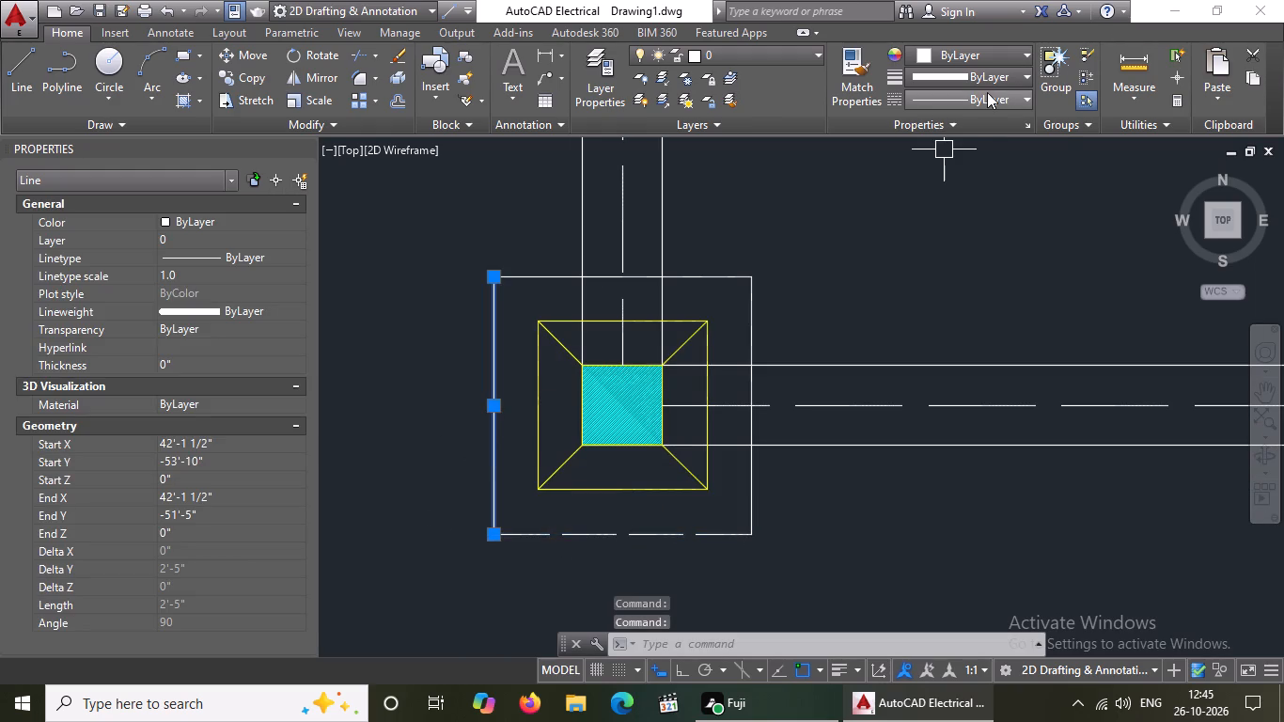
left_click(987, 92)
left_click(943, 167)
left_click(204, 276)
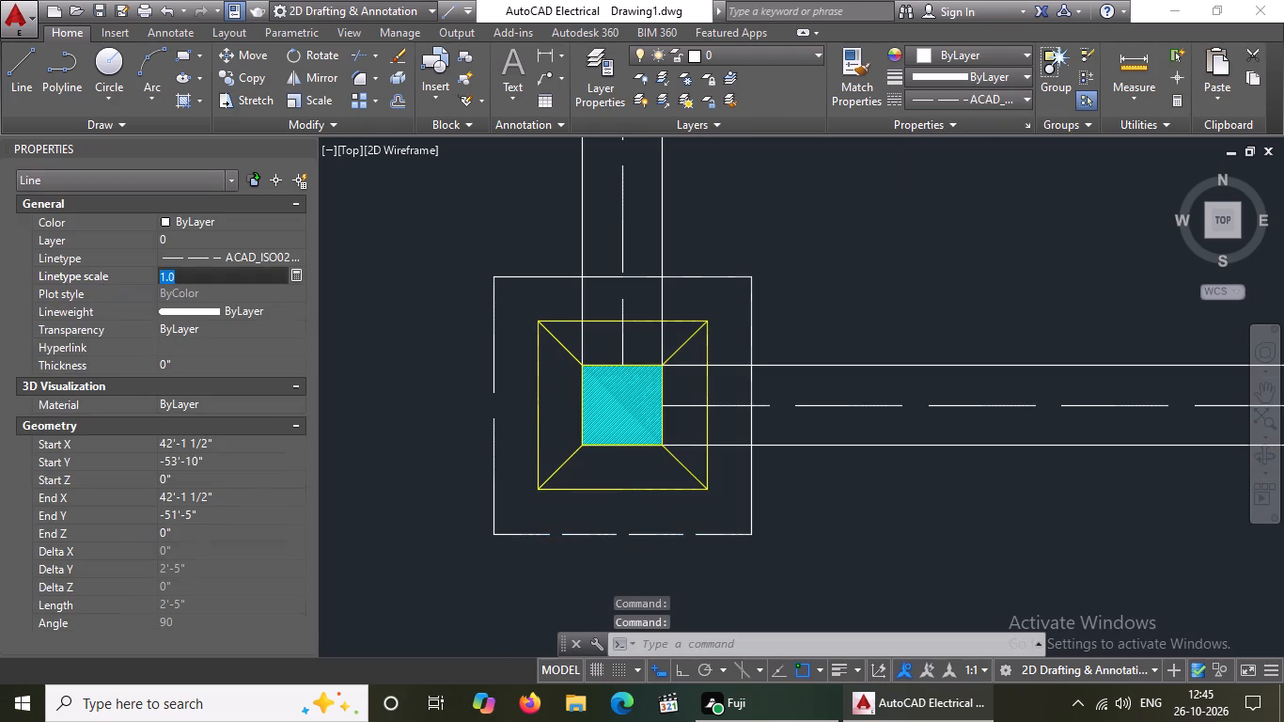
key("BackSpace")
key("BackSpace")
type("0.5")
key("Return")
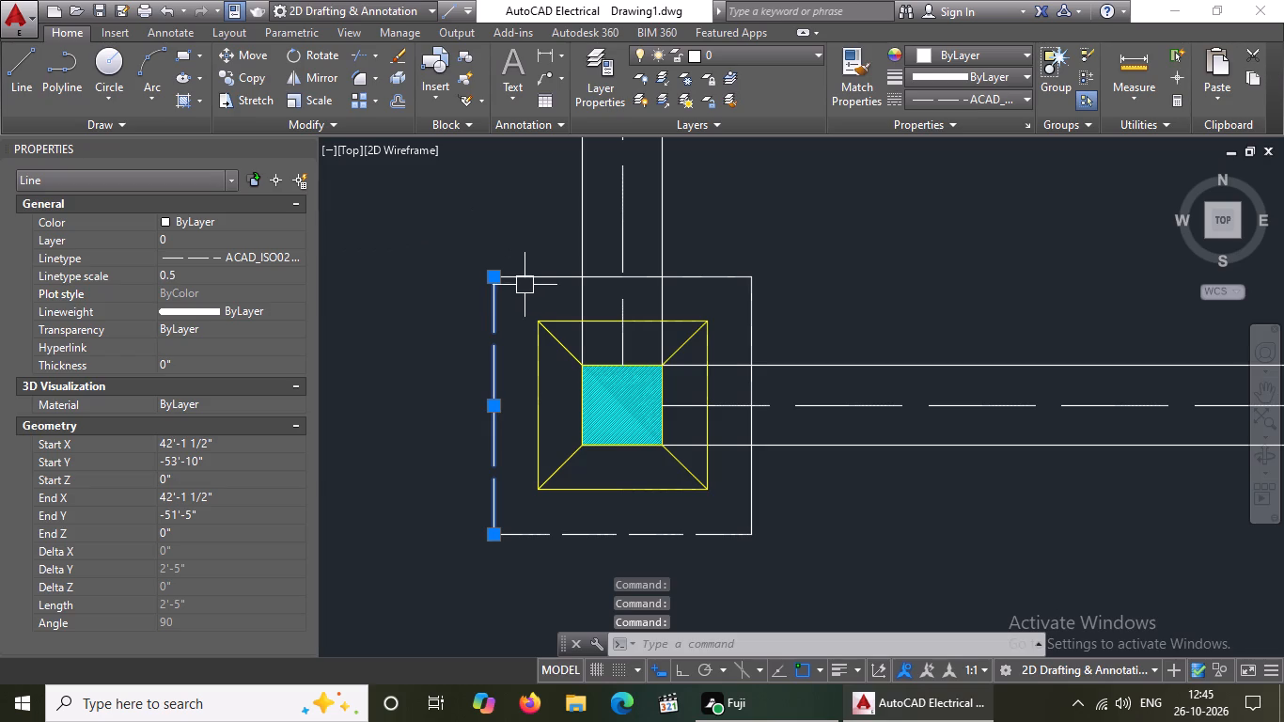
Give the top edge of the outer square on the bottom row's leftmost footing the ACAD_ISO02W100 linetype at scale 0.5.
left_click(525, 282)
left_click_drag(985, 86, 985, 95)
left_click(988, 99)
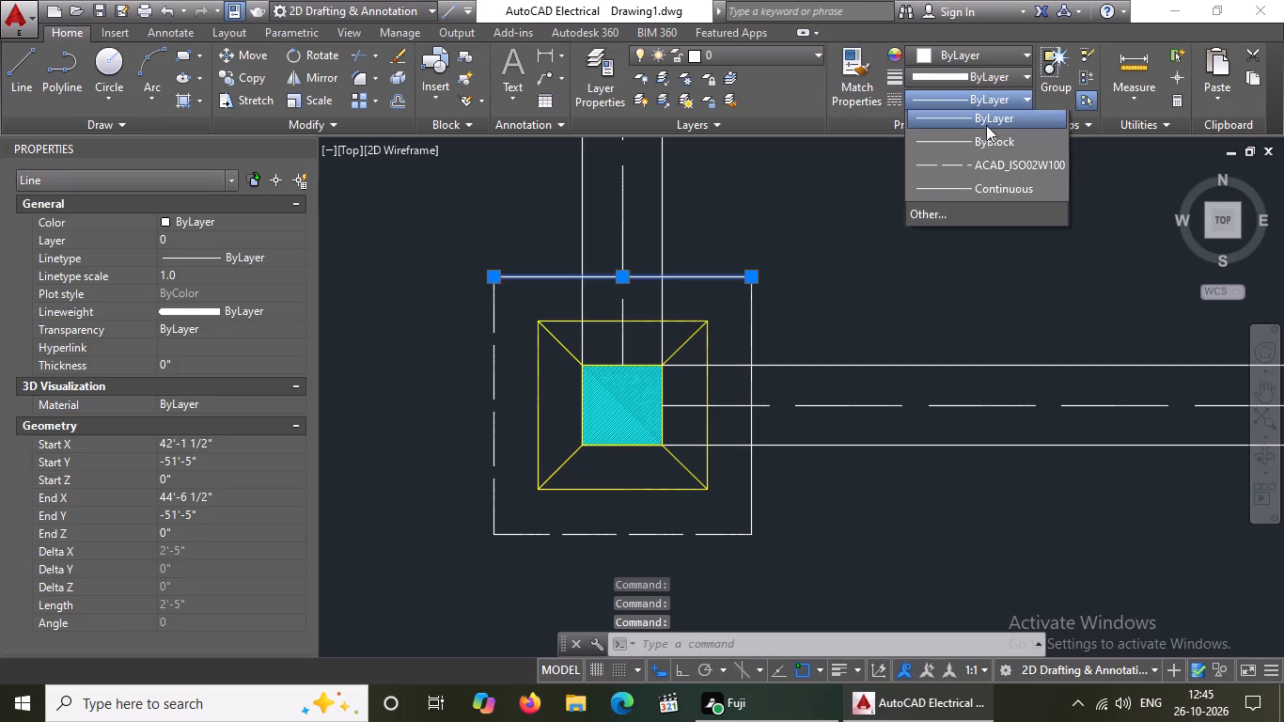
left_click(966, 169)
left_click(180, 272)
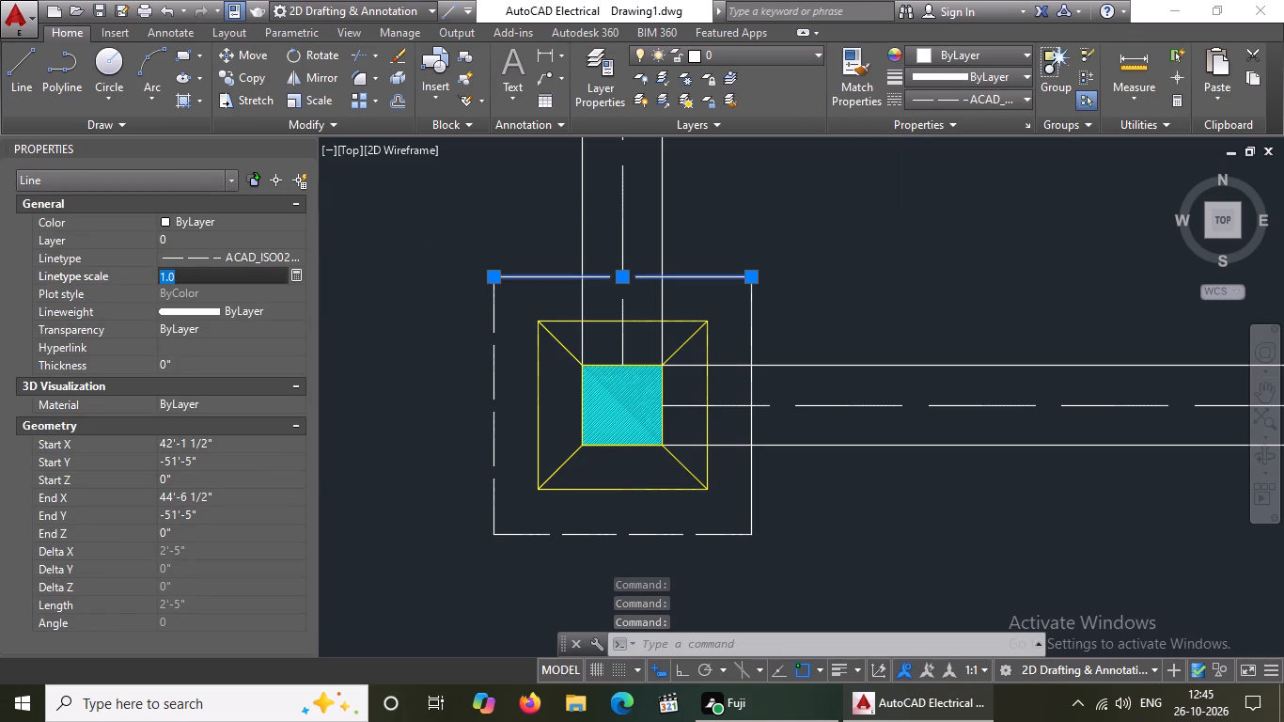
key("BackSpace")
key("BackSpace")
type("0.5")
key("Return")
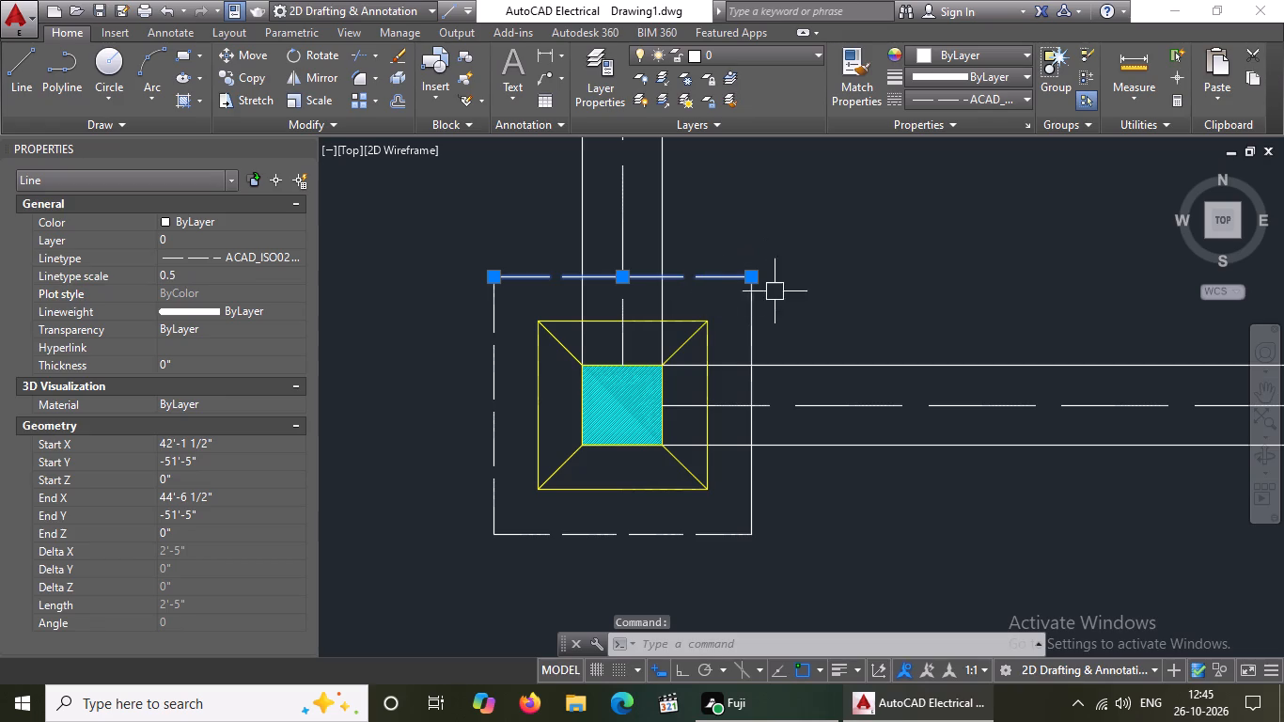
Give the right edge of the outer square on the bottom row's leftmost footing the ACAD_ISO02W100 linetype at scale 0.5.
left_click(744, 345)
left_click(948, 100)
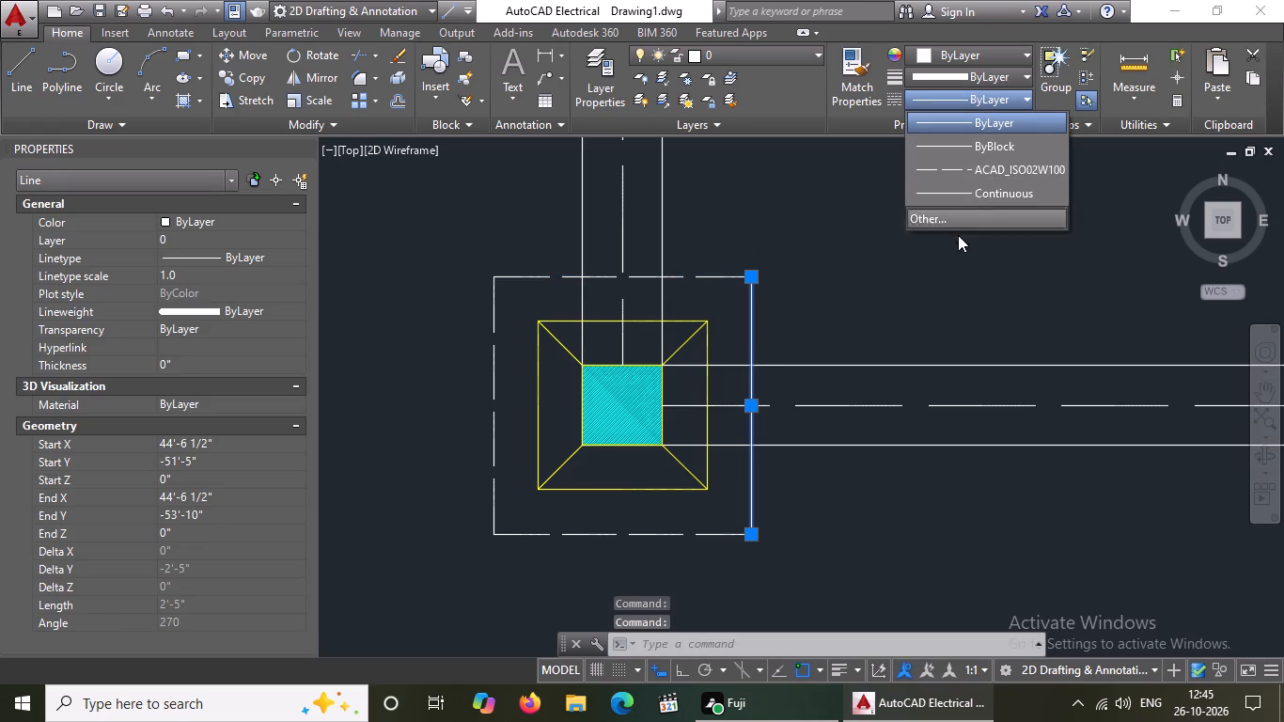
left_click(952, 173)
left_click(204, 275)
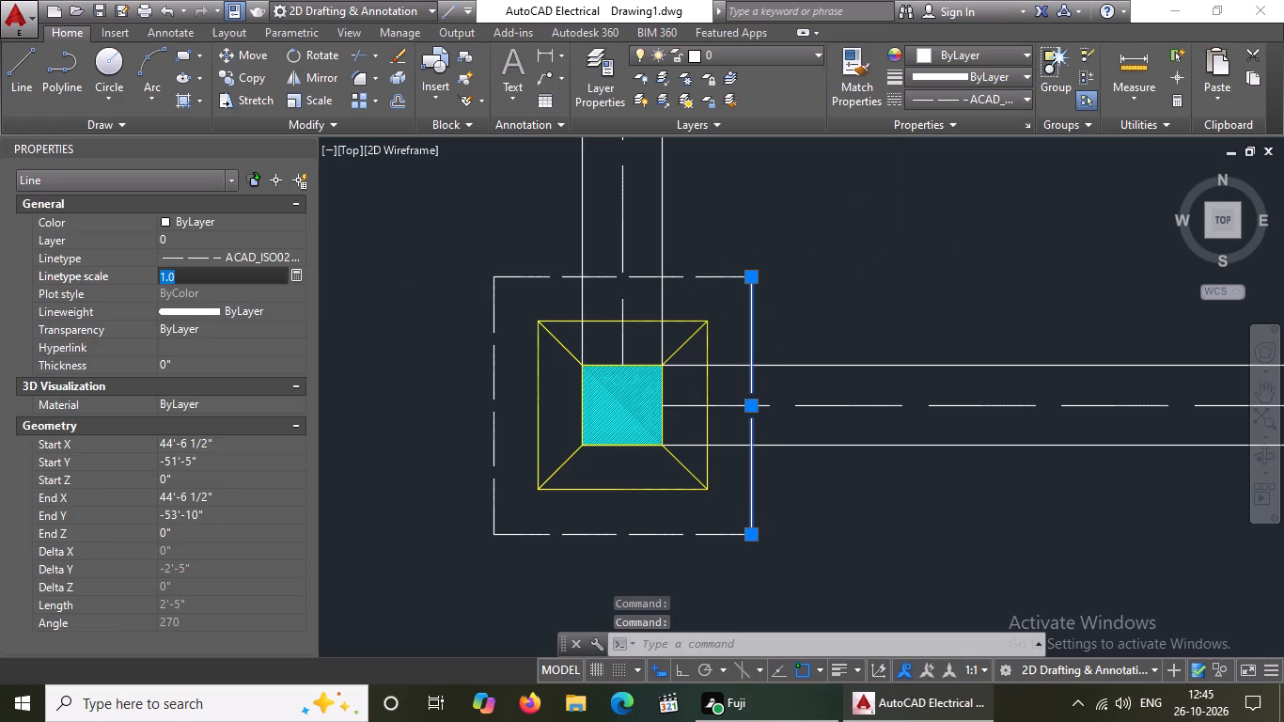
key("BackSpace")
key("BackSpace")
type("0.5")
key("Return")
Give the top edge of the outer square on the bottom row's middle footing the ACAD_ISO02W100 linetype at scale 0.5.
scroll(564, 303, "down", 4)
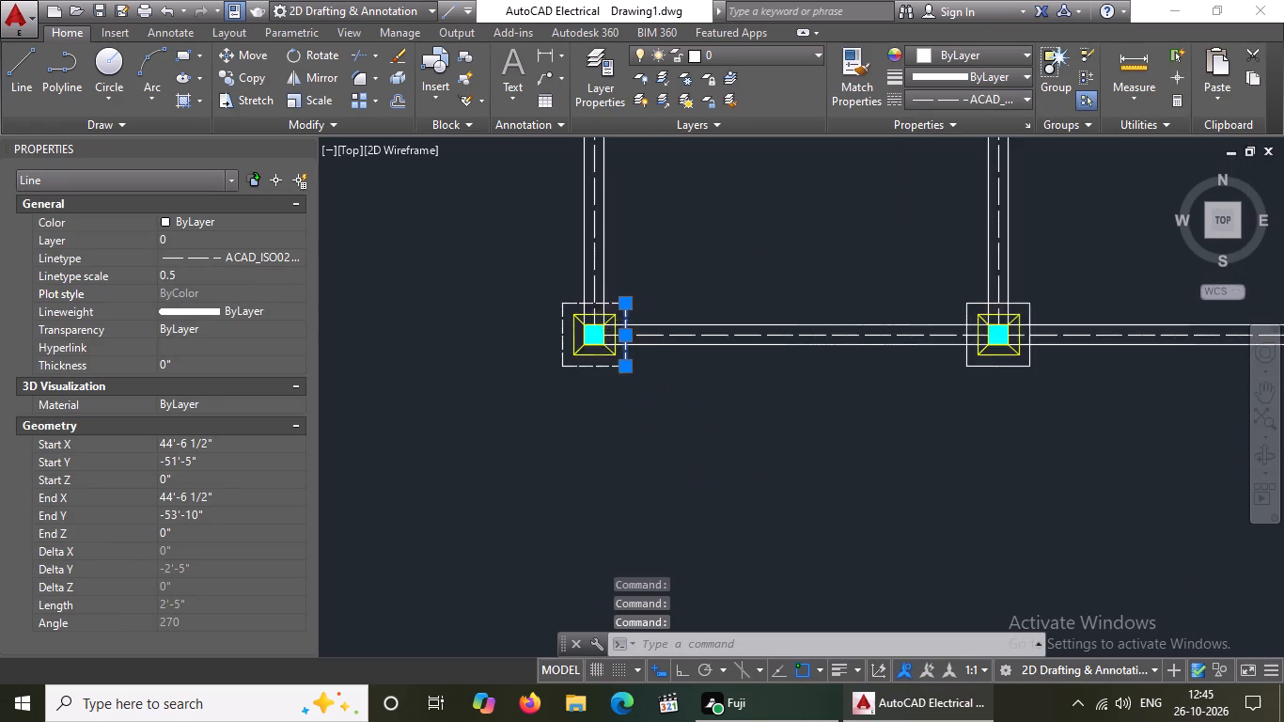
scroll(953, 323, "up", 3)
left_click(466, 262)
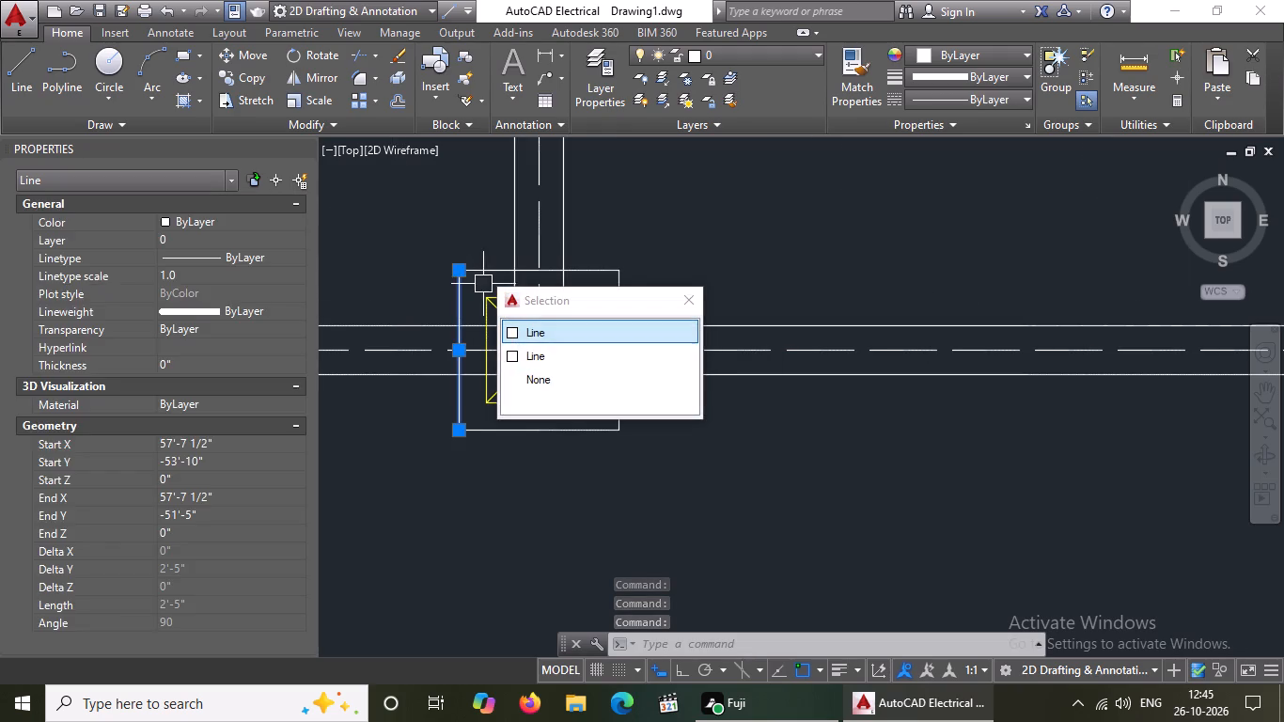
left_click(494, 275)
left_click(982, 85)
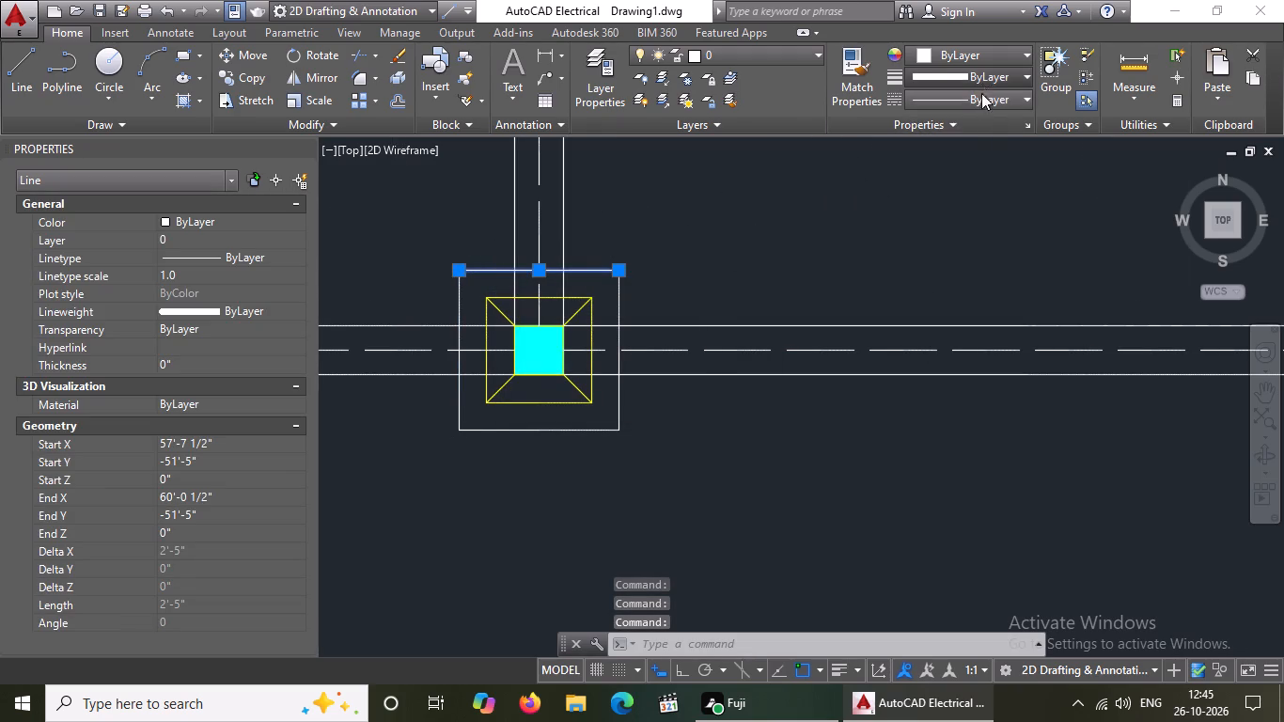
left_click_drag(776, 193, 790, 189)
left_click(987, 95)
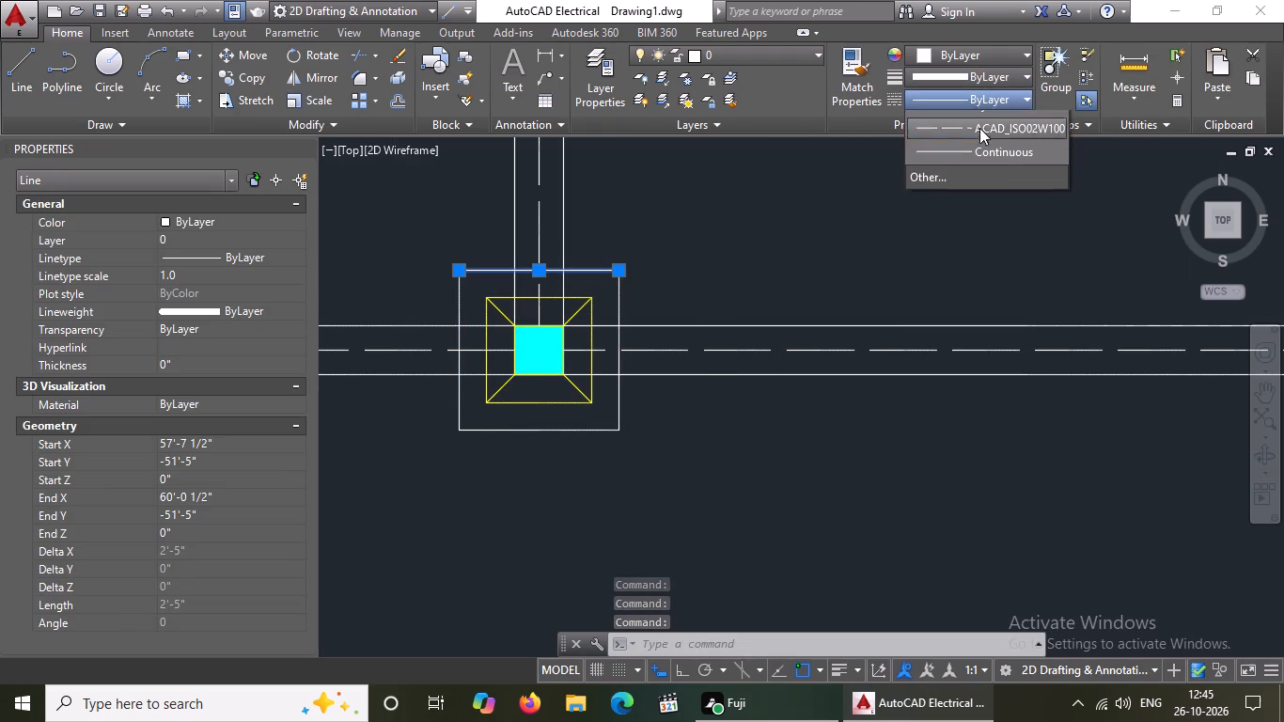
left_click(965, 165)
left_click(196, 275)
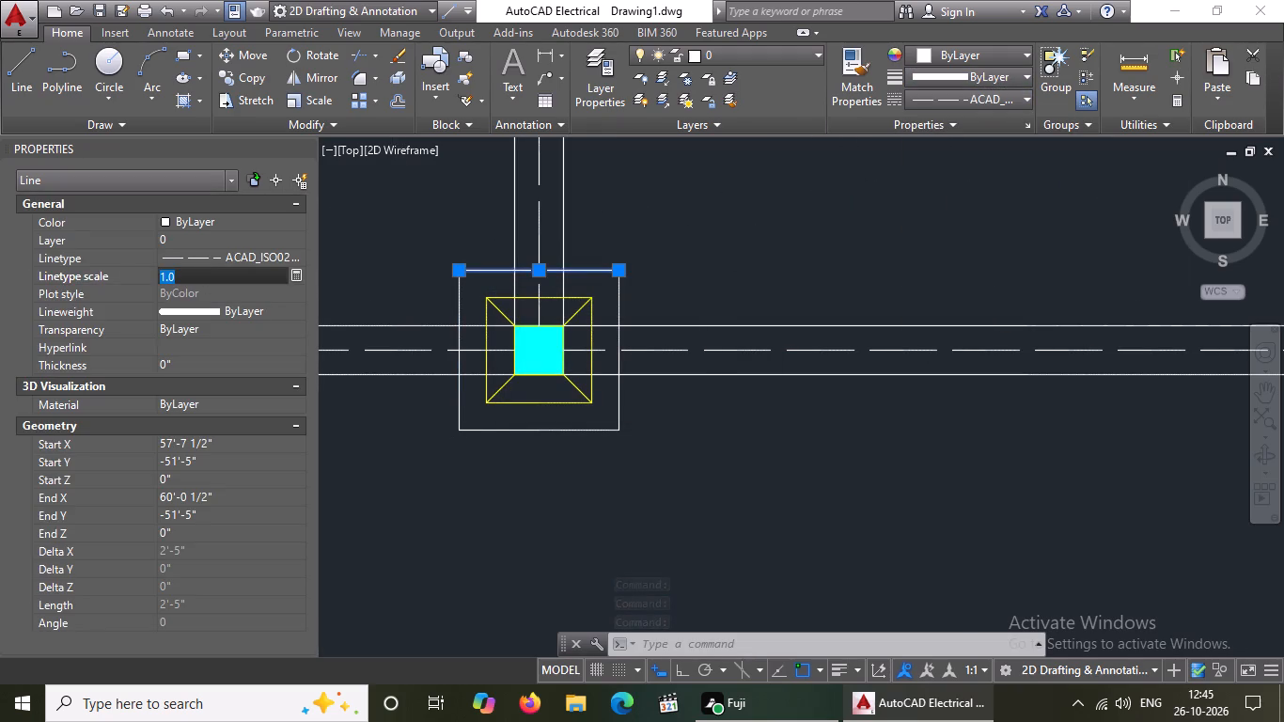
key("BackSpace")
key("BackSpace")
type("0.5")
key("Return")
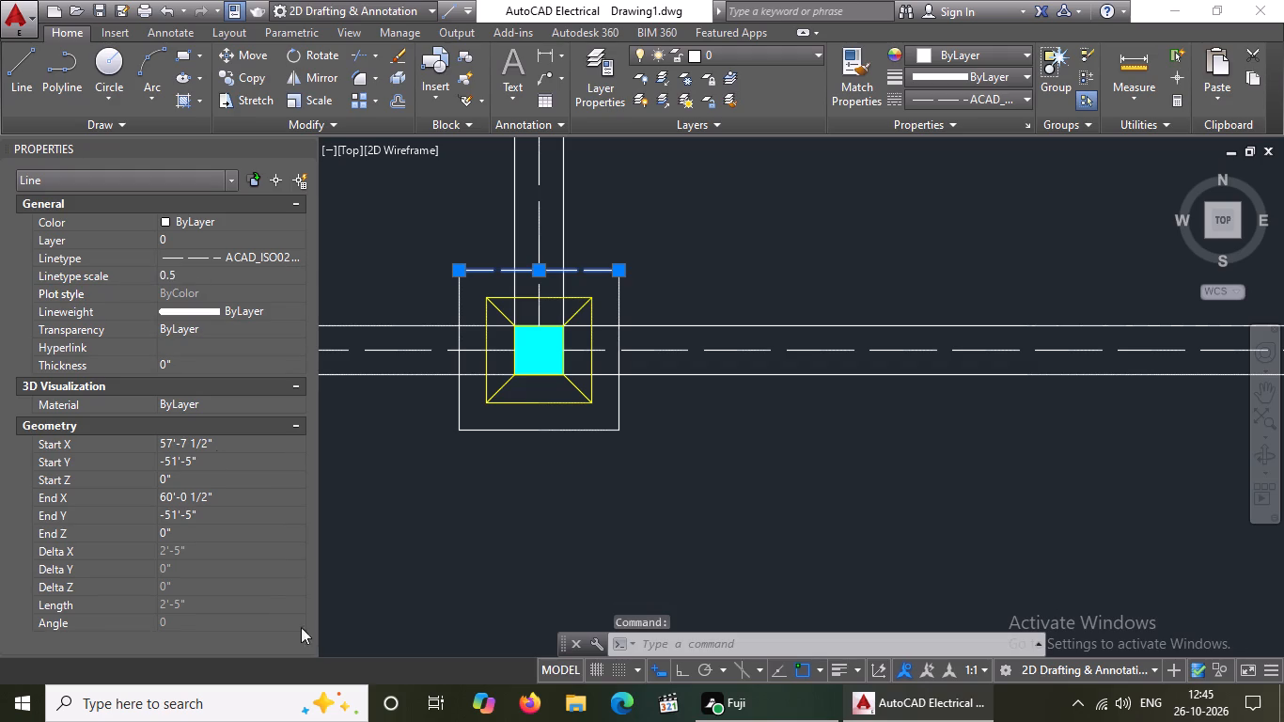
Give the left edge of the outer square on the bottom row's middle footing the ACAD_ISO02W100 linetype at scale 0.5.
left_click_drag(461, 403, 488, 399)
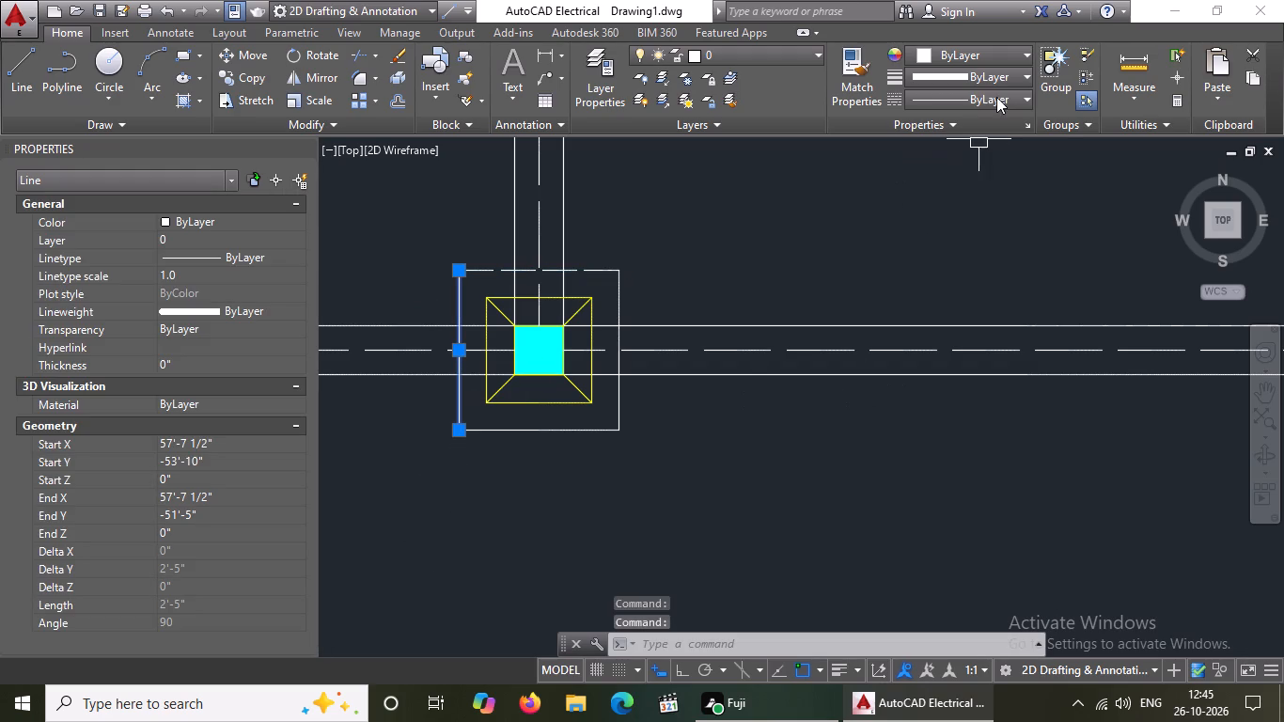
left_click(996, 96)
left_click_drag(962, 165, 962, 173)
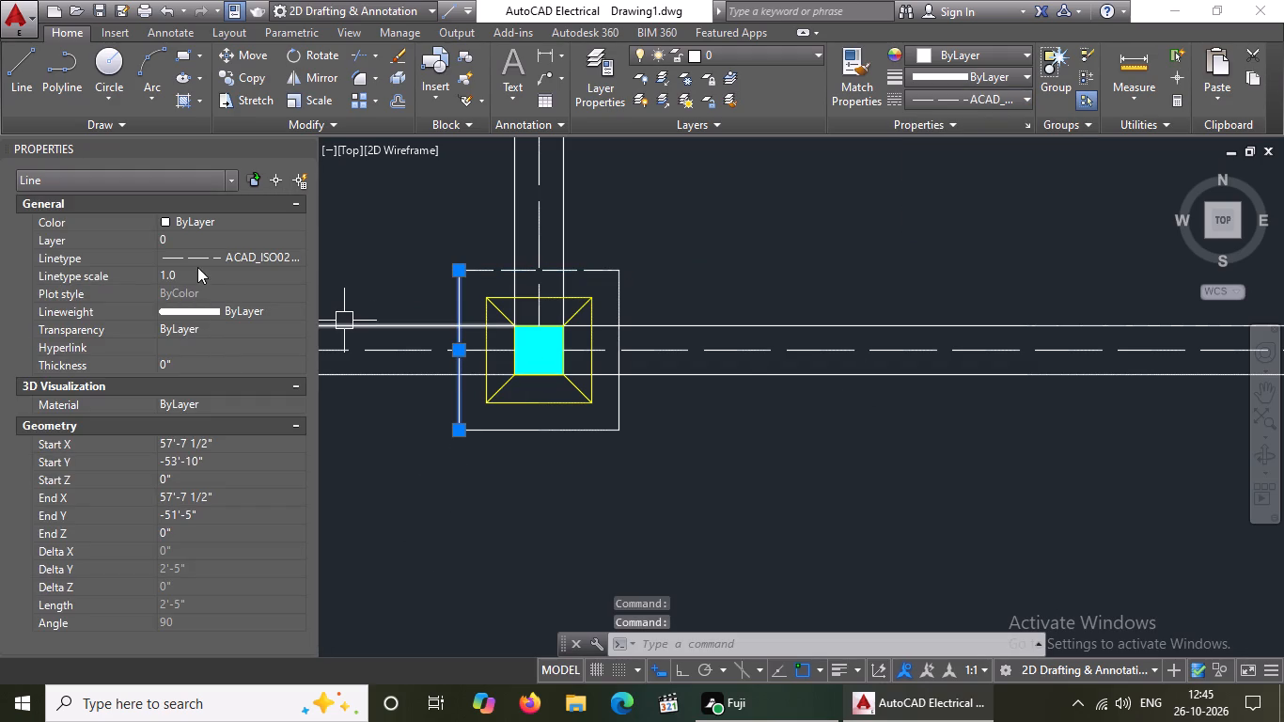
left_click(196, 273)
key("BackSpace")
key("BackSpace")
type("0.5")
key("Return")
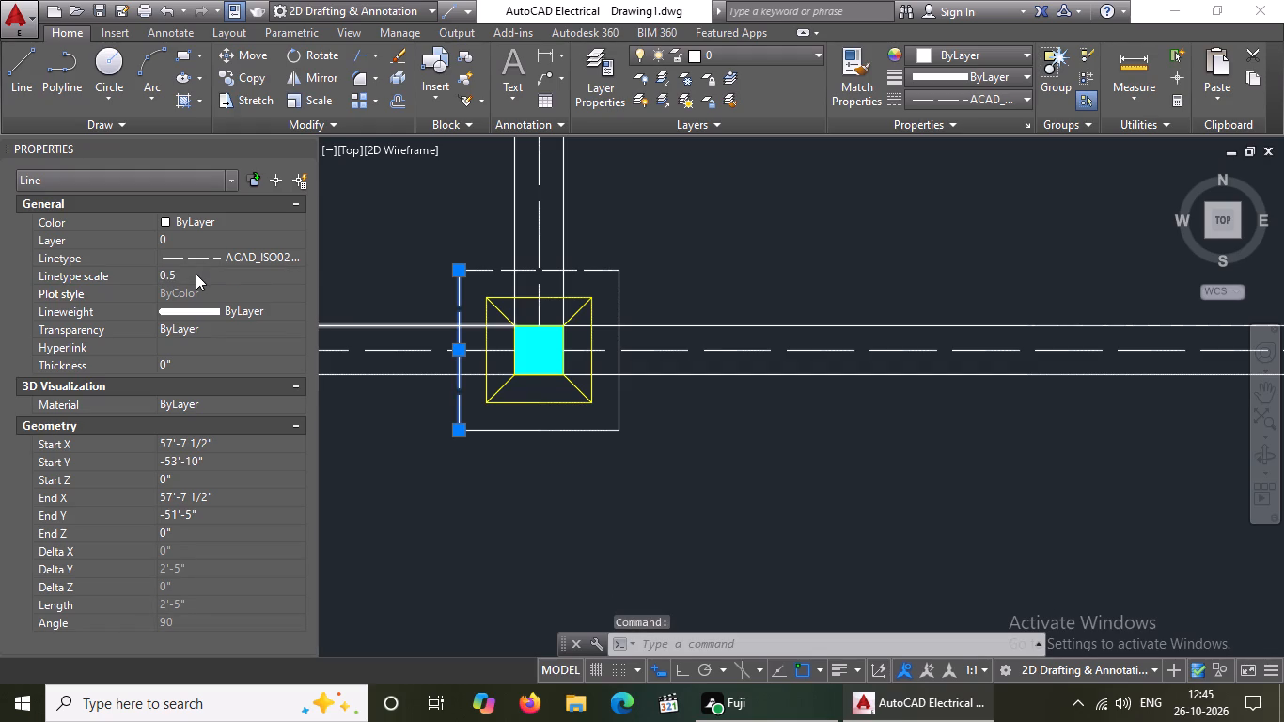
Give the bottom edge of the outer square on the bottom row's middle footing the ACAD_ISO02W100 linetype at scale 0.5.
left_click(529, 437)
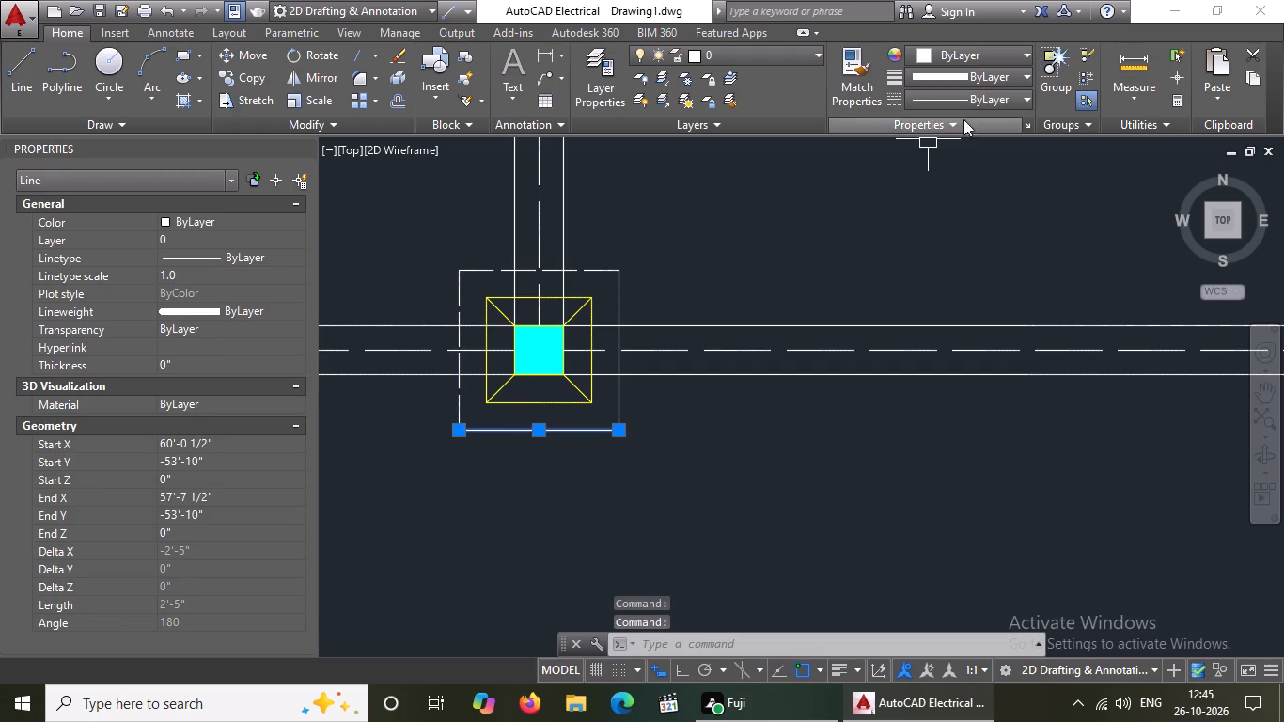
left_click(979, 102)
left_click(958, 166)
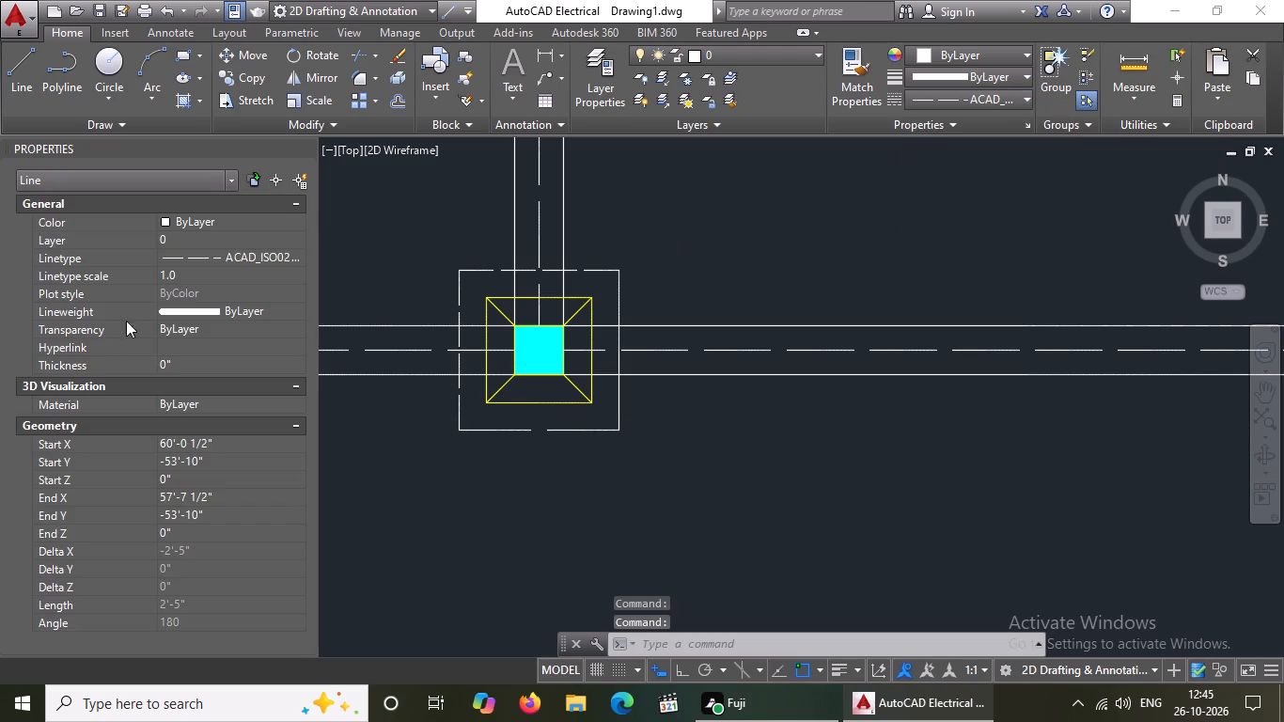
left_click(213, 278)
key("BackSpace")
key("BackSpace")
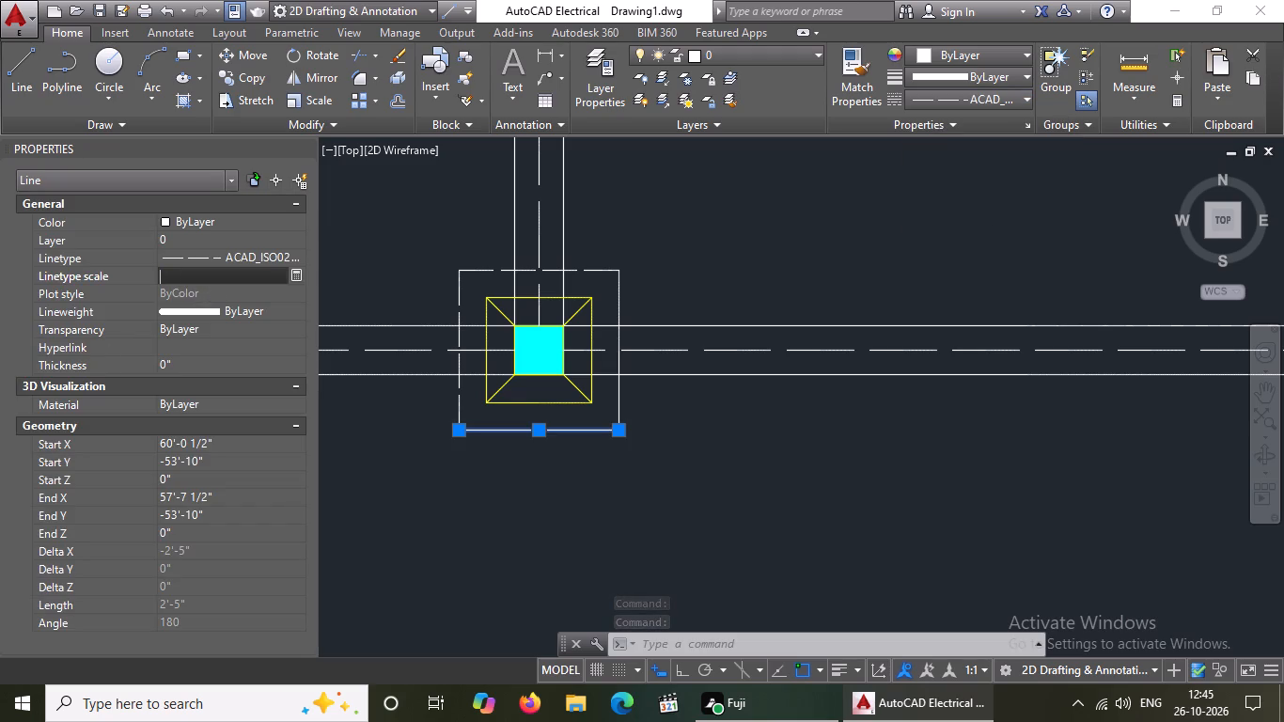
type("0.5")
key("Return")
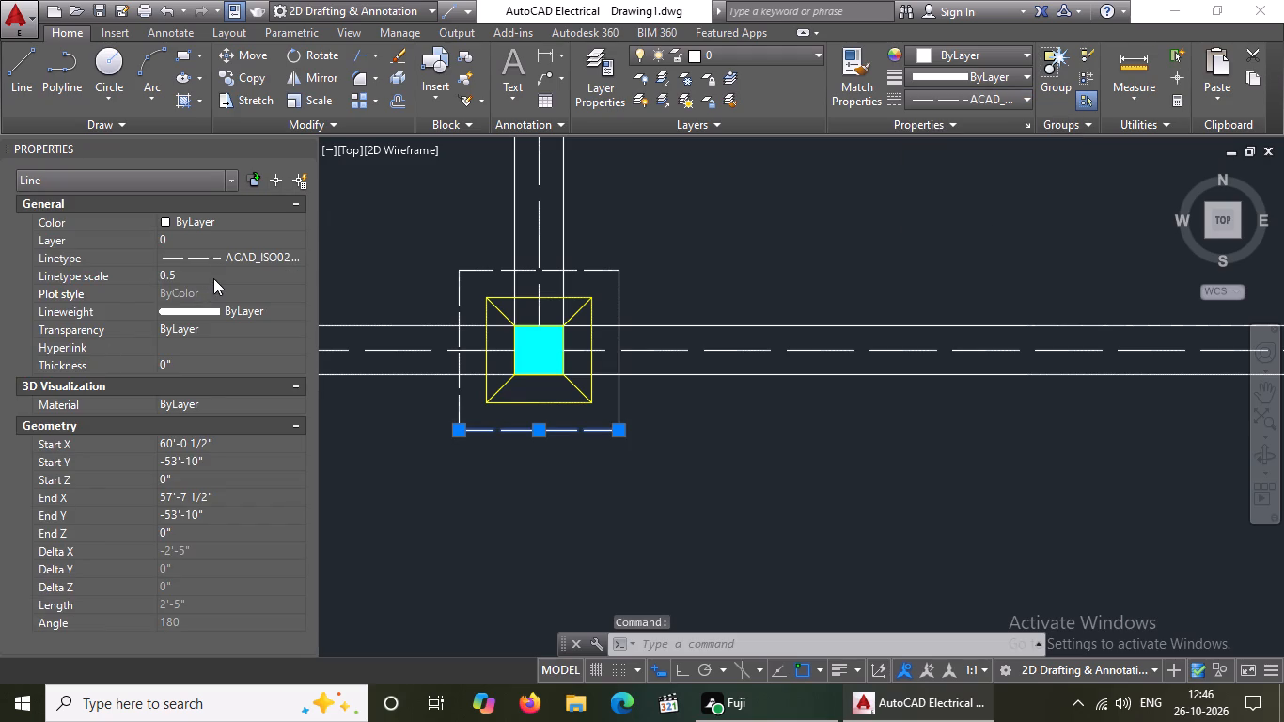
Give the right edge of the outer square on the bottom row's middle footing the ACAD_ISO02W100 linetype at scale 0.5.
left_click(623, 298)
left_click_drag(929, 97, 928, 106)
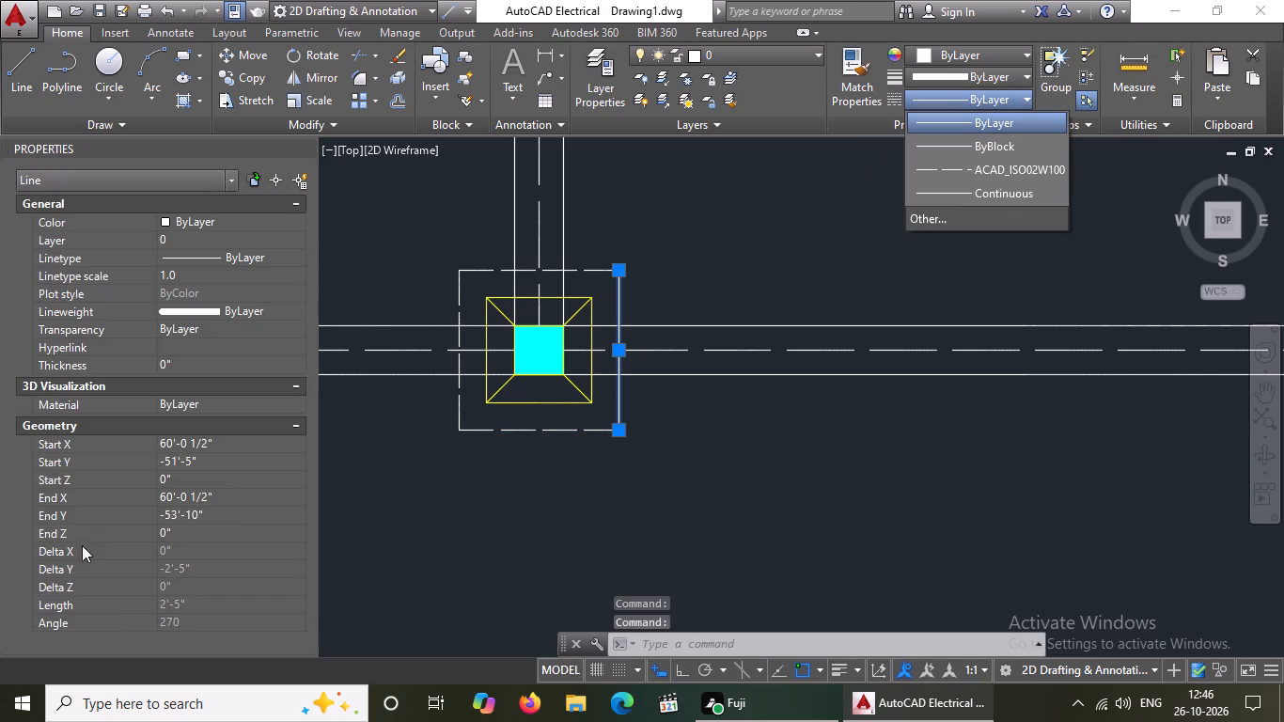
left_click(946, 162)
left_click(194, 278)
key("BackSpace")
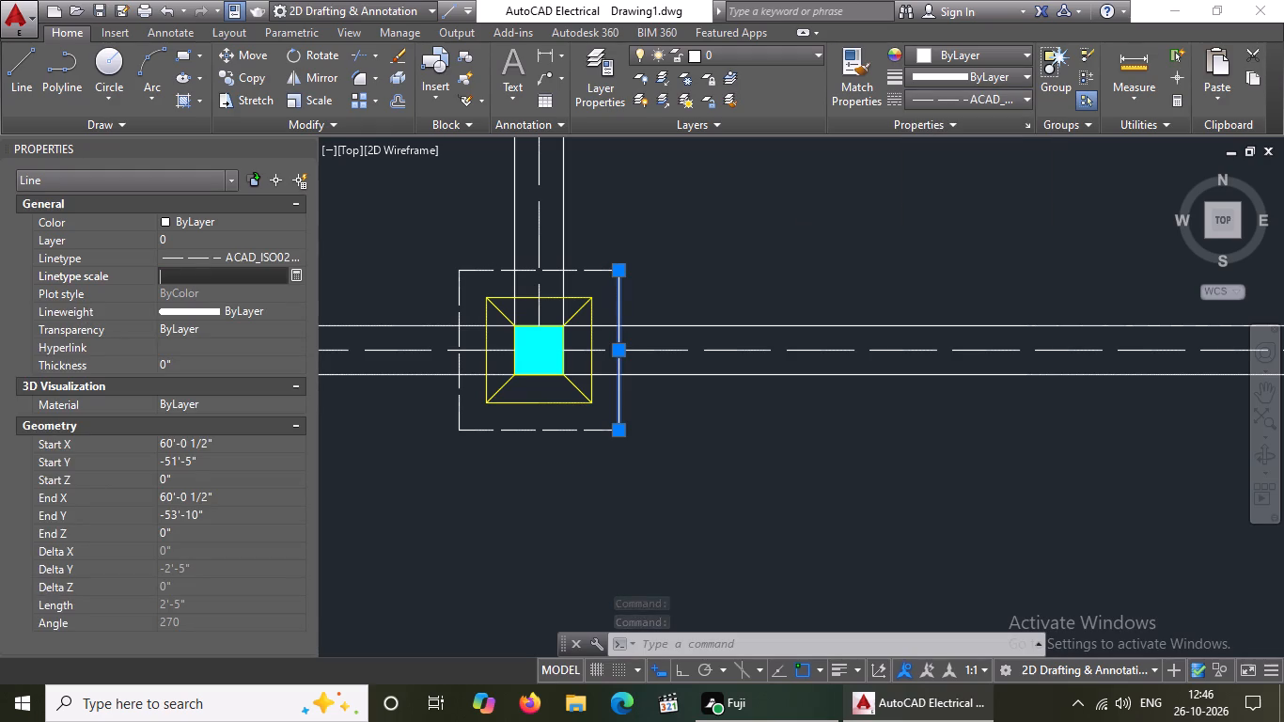
key("BackSpace")
type("0.5")
key("Return")
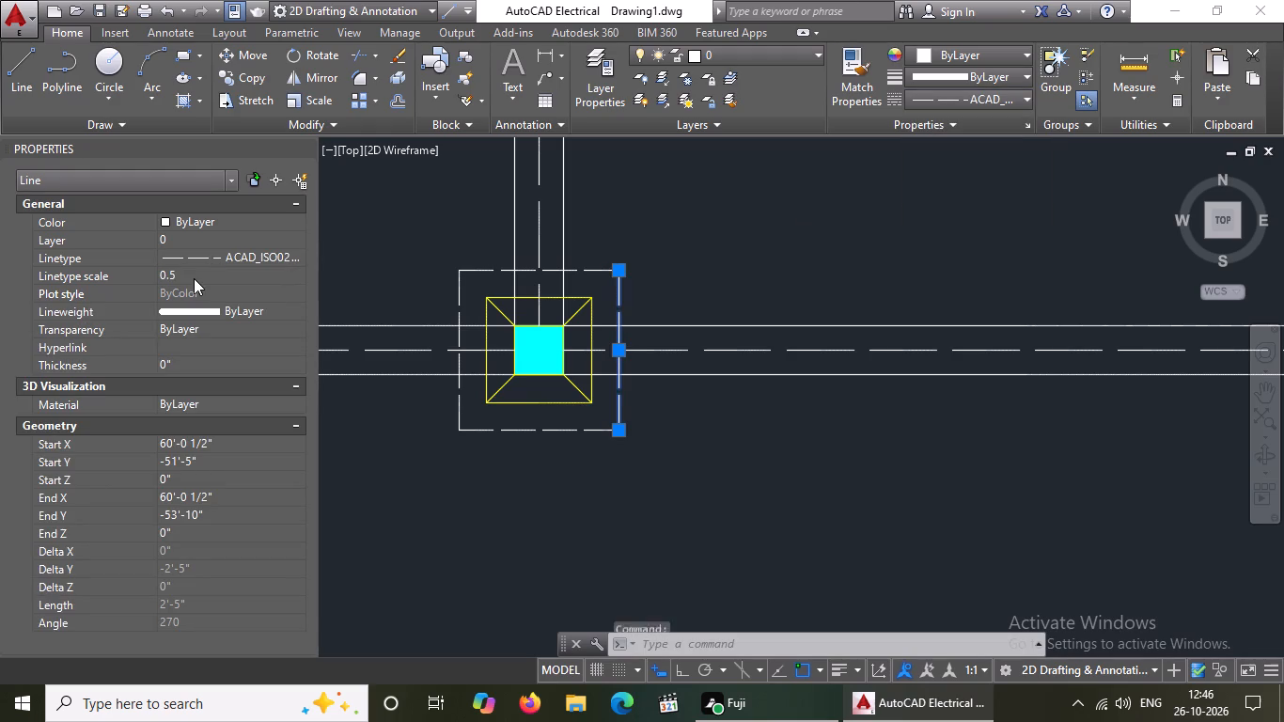
Give the top edge of the outer square on the bottom row's rightmost footing the ACAD_ISO02W100 linetype at scale 0.5.
scroll(739, 486, "down", 3)
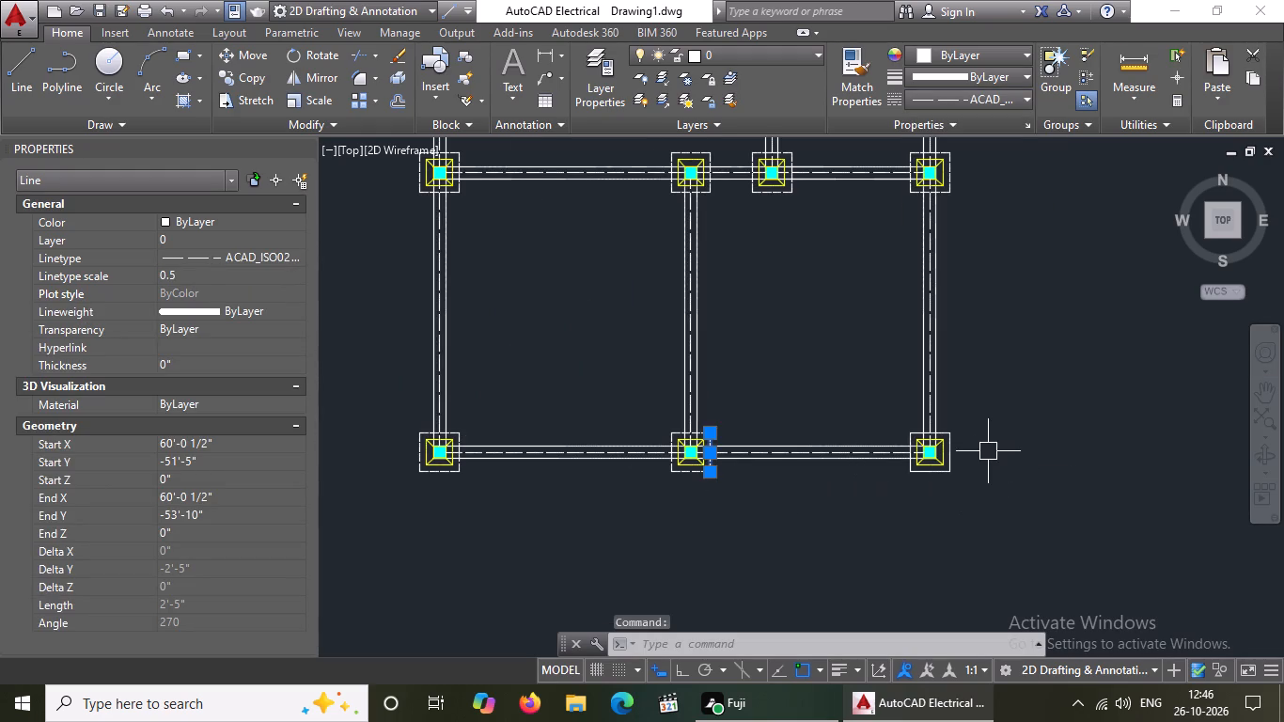
scroll(960, 441, "up", 4)
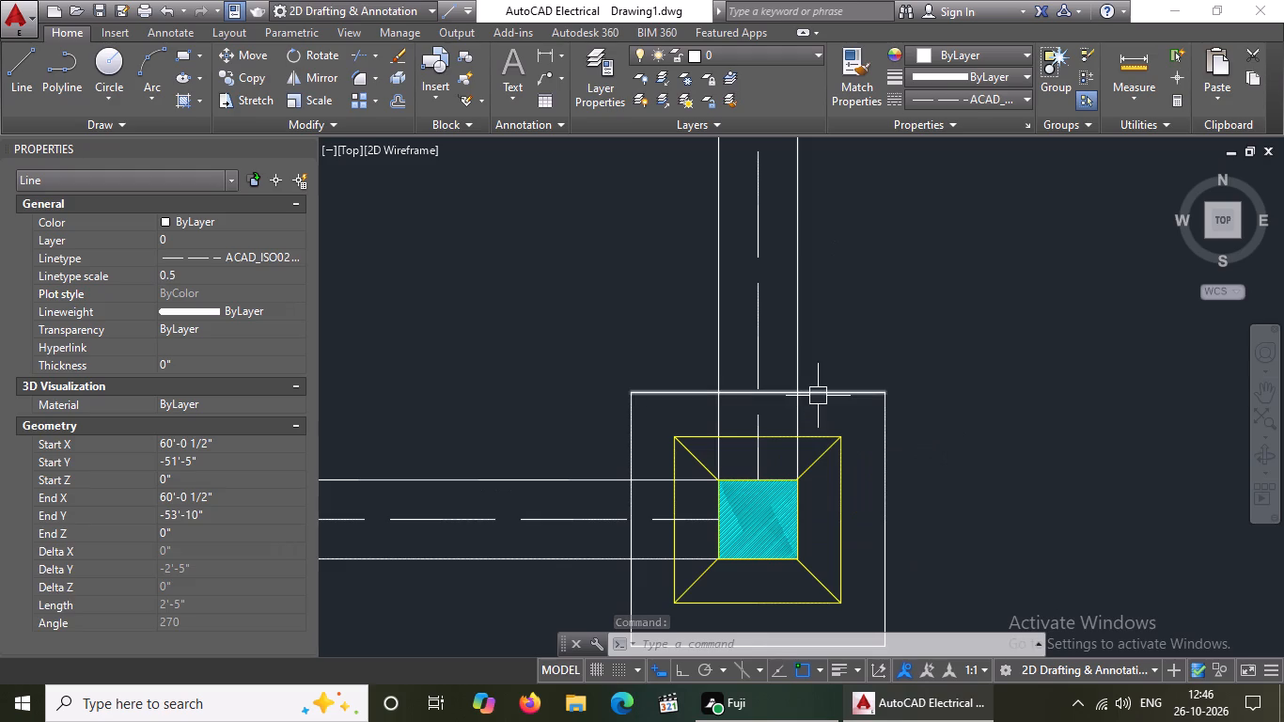
left_click(818, 396)
left_click(942, 49)
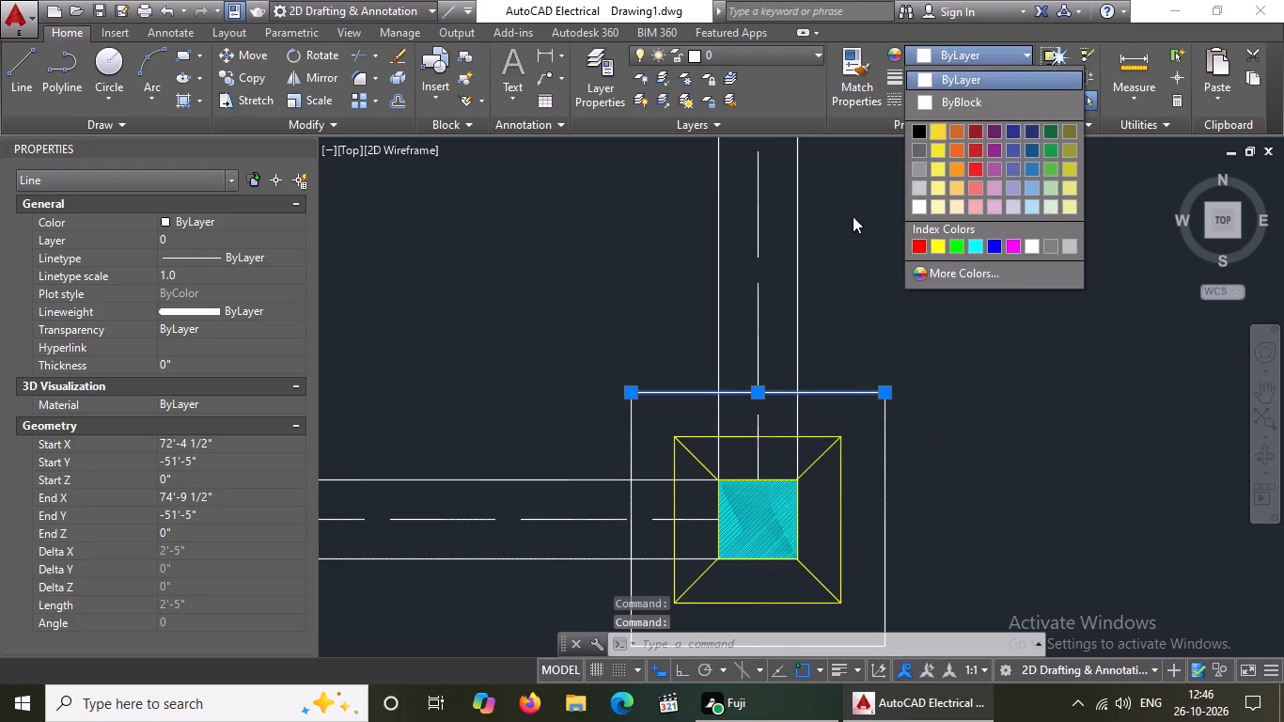
left_click(845, 256)
left_click(975, 101)
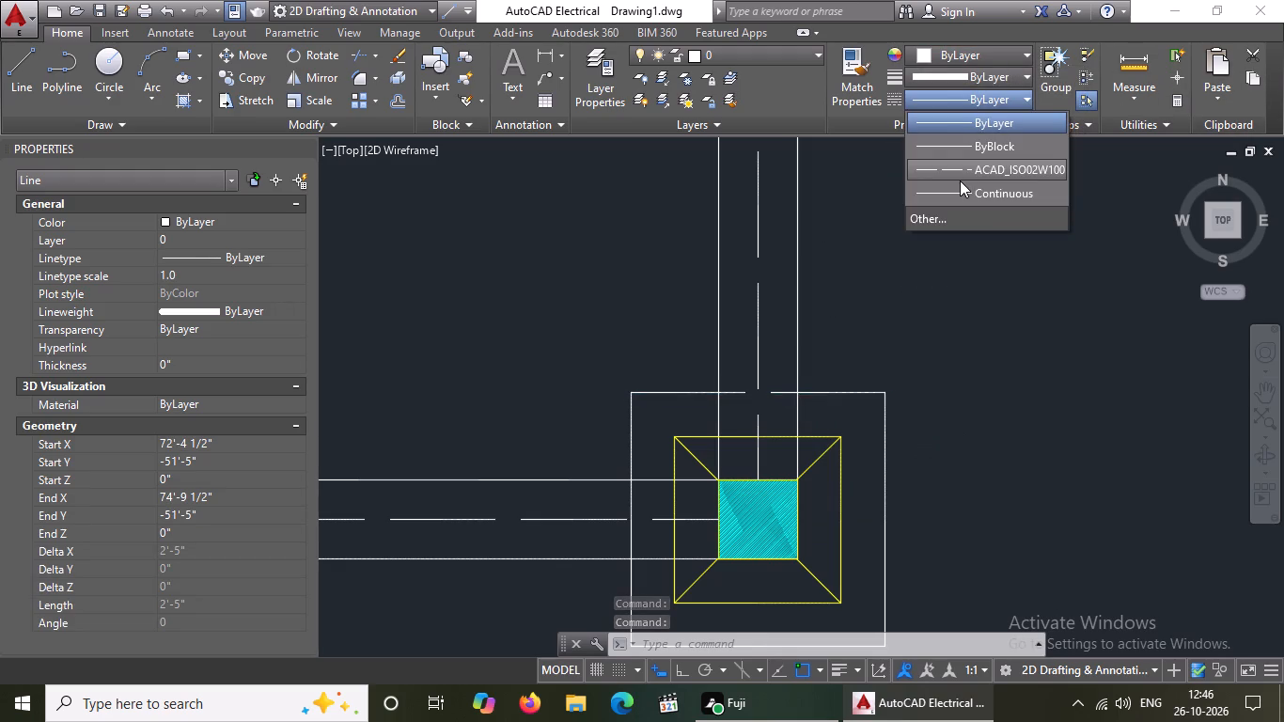
left_click(959, 168)
left_click(225, 276)
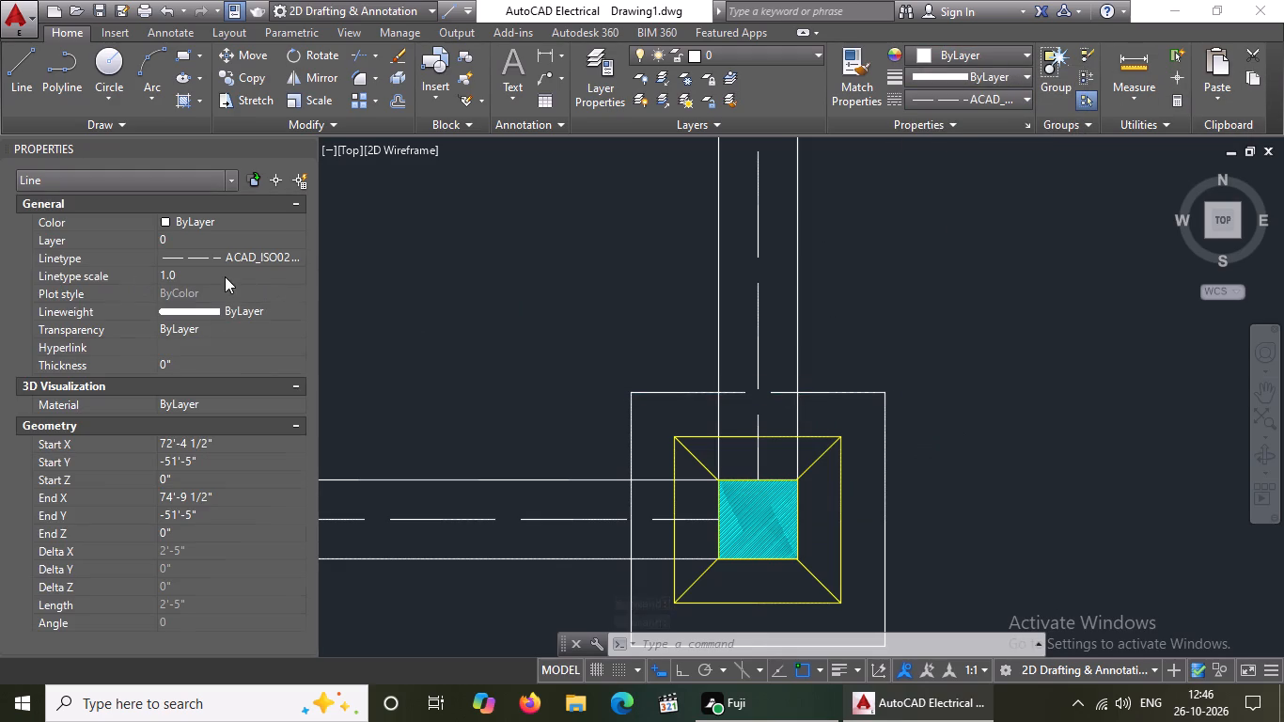
key("BackSpace")
key("BackSpace")
key("minus")
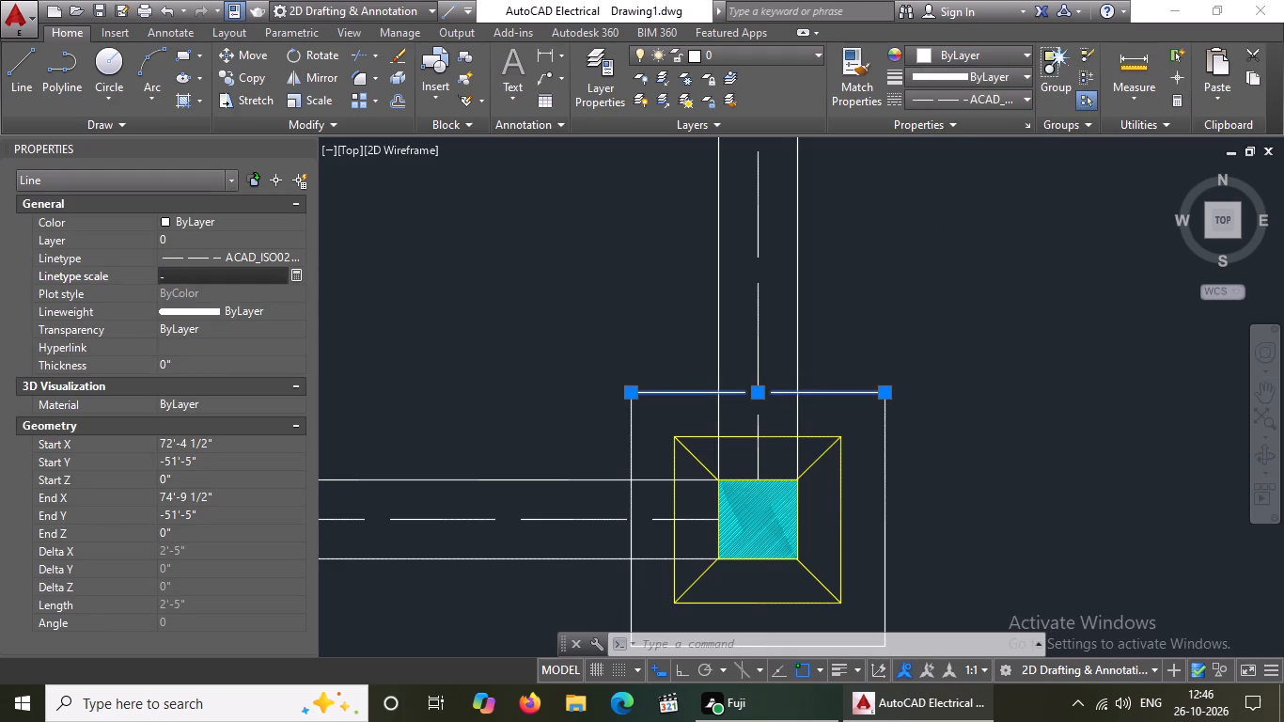
key("BackSpace")
key("BackSpace")
type("0.5")
key("Return")
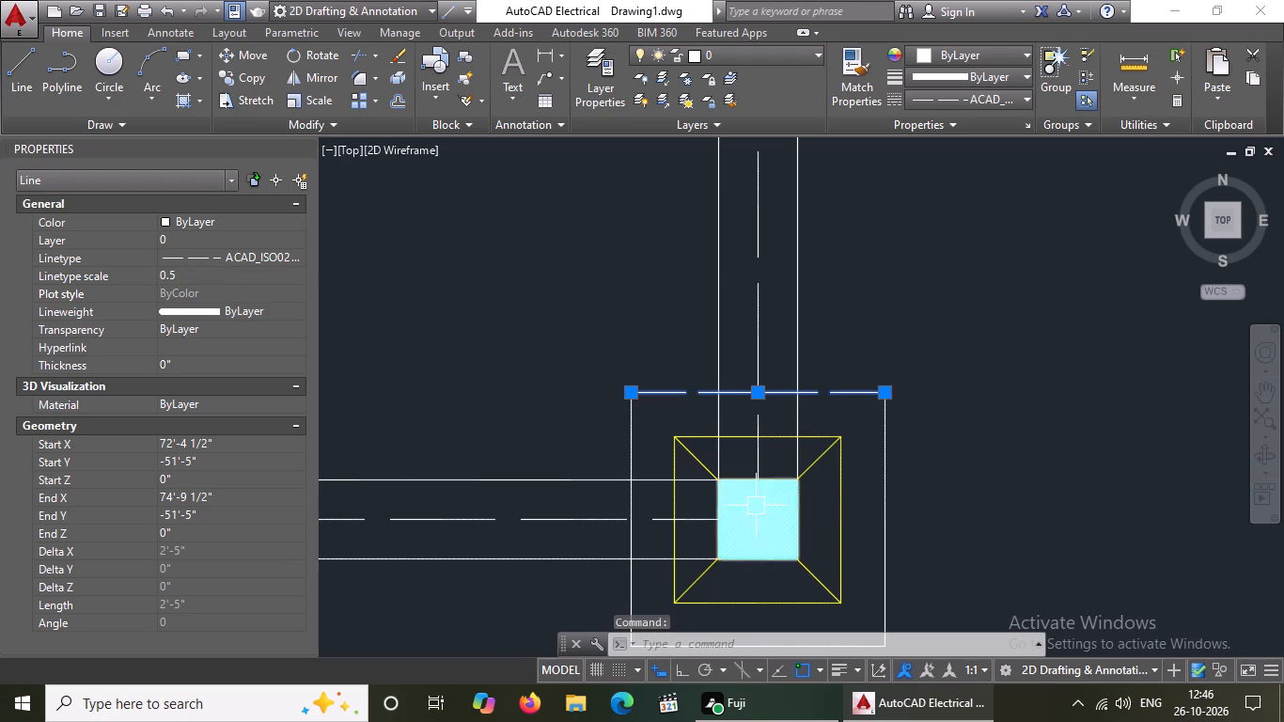
Give the bottom edge of the outer square on the bottom row's rightmost footing the ACAD_ISO02W100 linetype at scale 0.5.
scroll(756, 499, "down", 3)
scroll(766, 549, "up", 2)
left_click(709, 512)
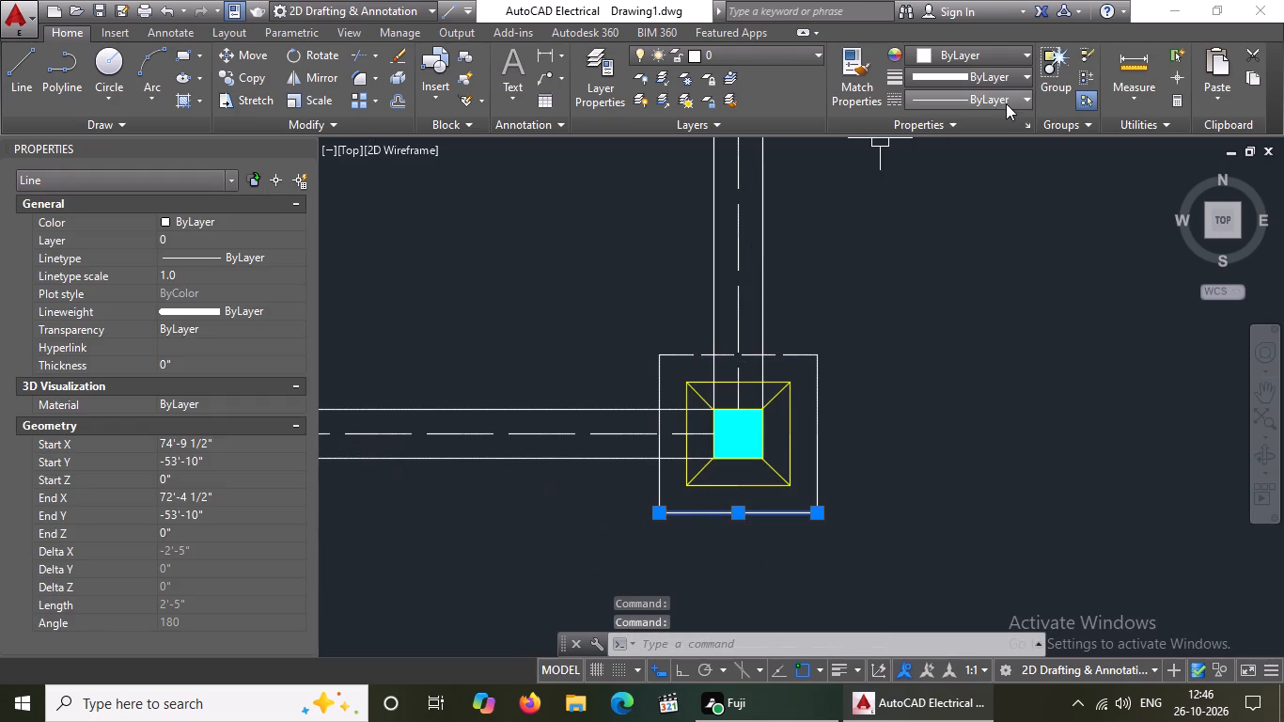
left_click(999, 99)
left_click(953, 167)
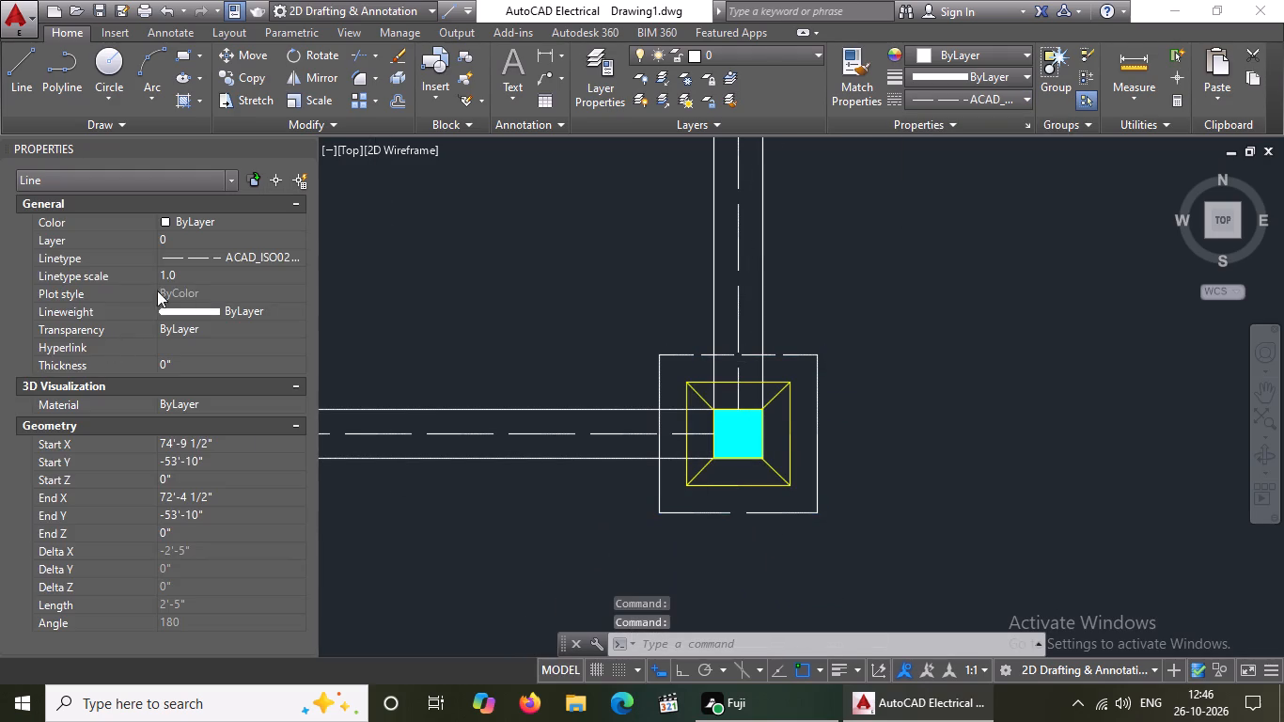
left_click(184, 277)
key("BackSpace")
key("BackSpace")
type("0.5")
key("Return")
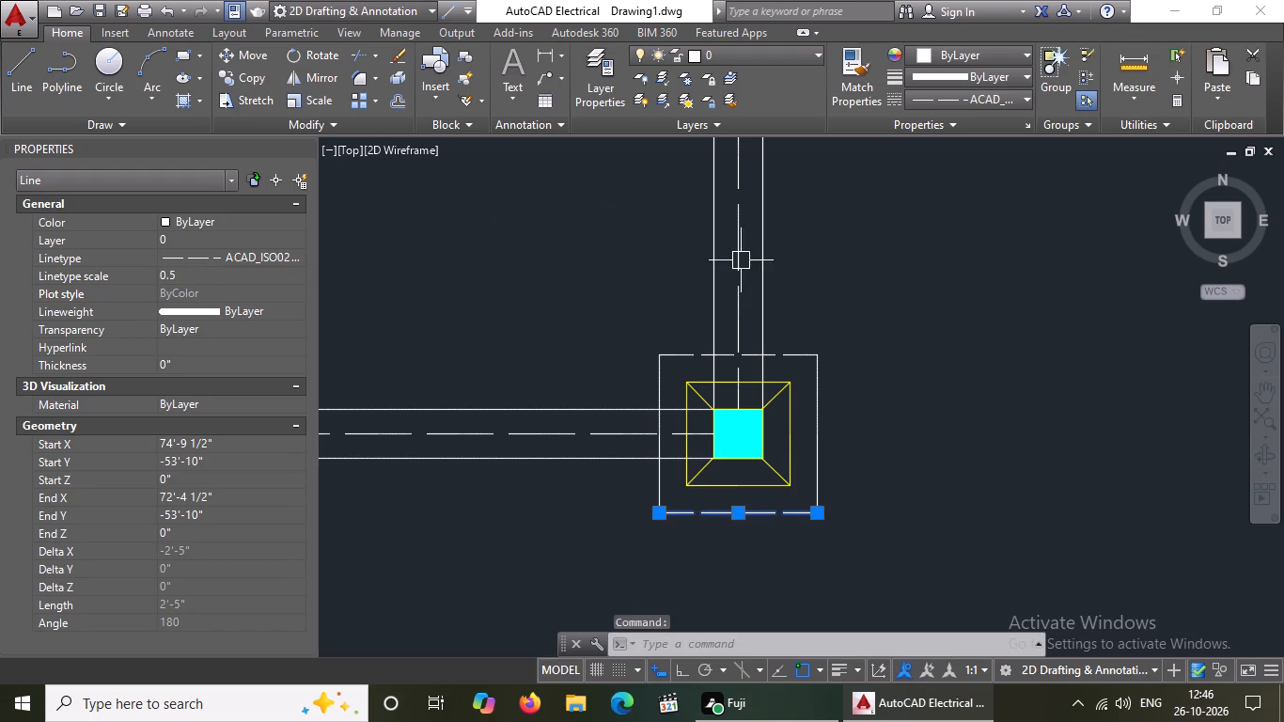
Give the right edge of the outer square on the bottom row's rightmost footing the ACAD_ISO02W100 linetype at scale 0.5.
left_click(819, 438)
left_click(959, 104)
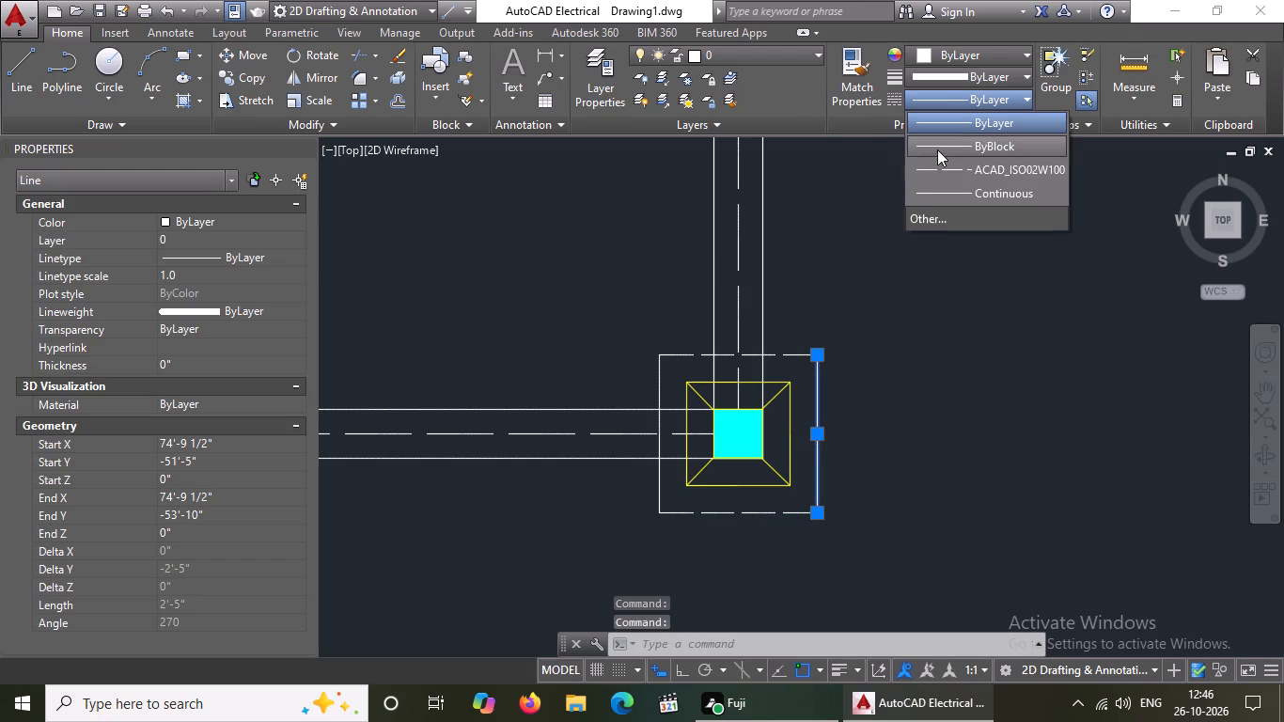
left_click(935, 162)
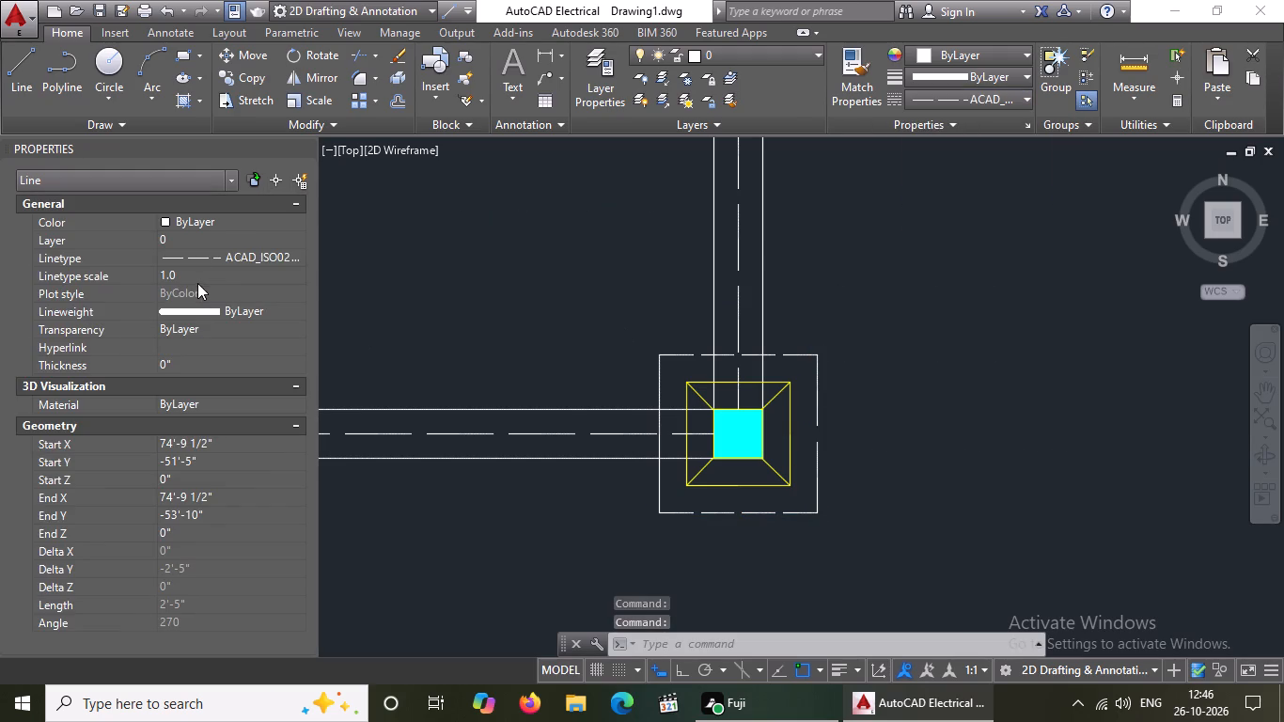
left_click(197, 282)
key("BackSpace")
key("BackSpace")
type("0.5")
key("Return")
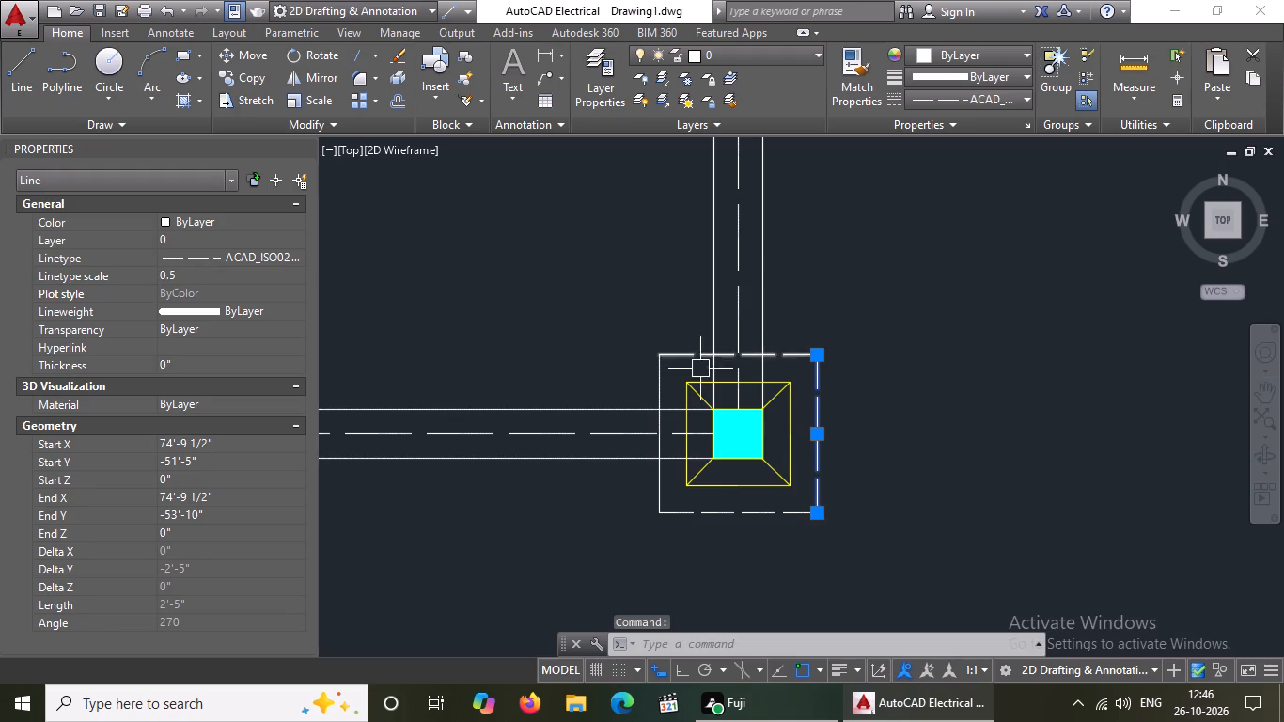
Give the left edge of the outer square on the bottom row's rightmost footing the ACAD_ISO02W100 linetype at scale 0.5.
left_click(664, 384)
left_click(956, 97)
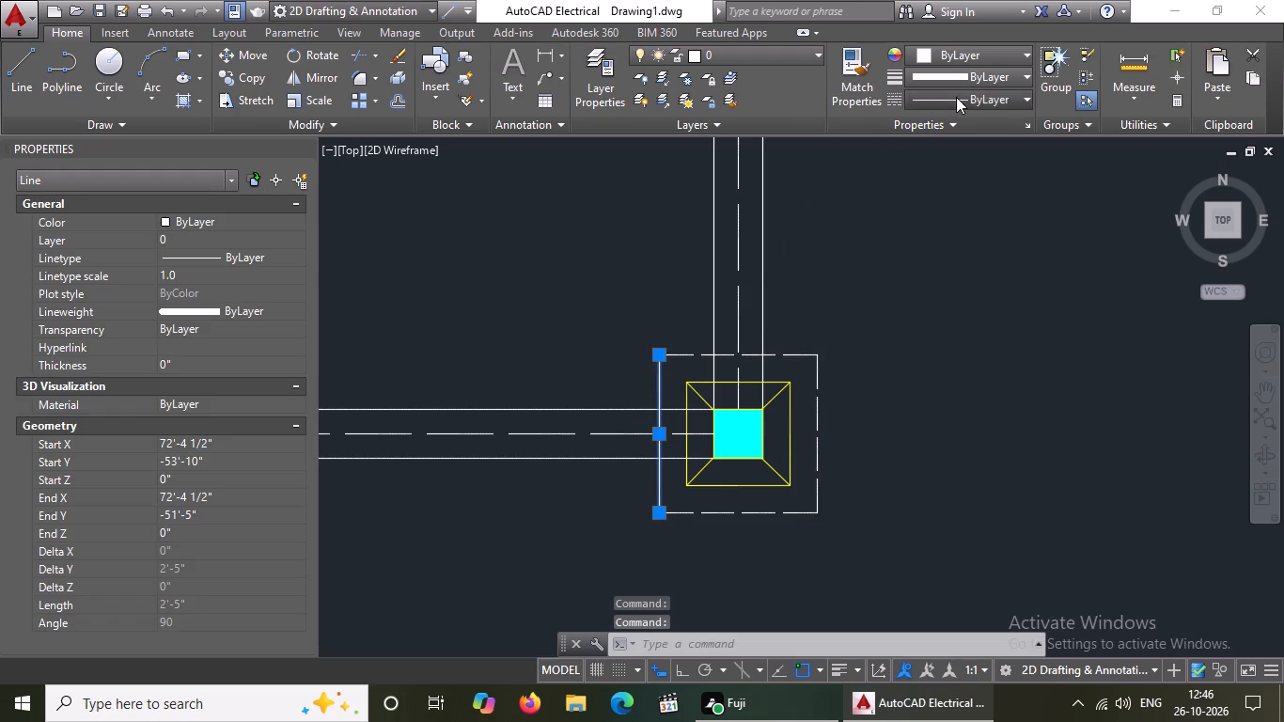
left_click_drag(945, 165, 937, 174)
left_click(202, 269)
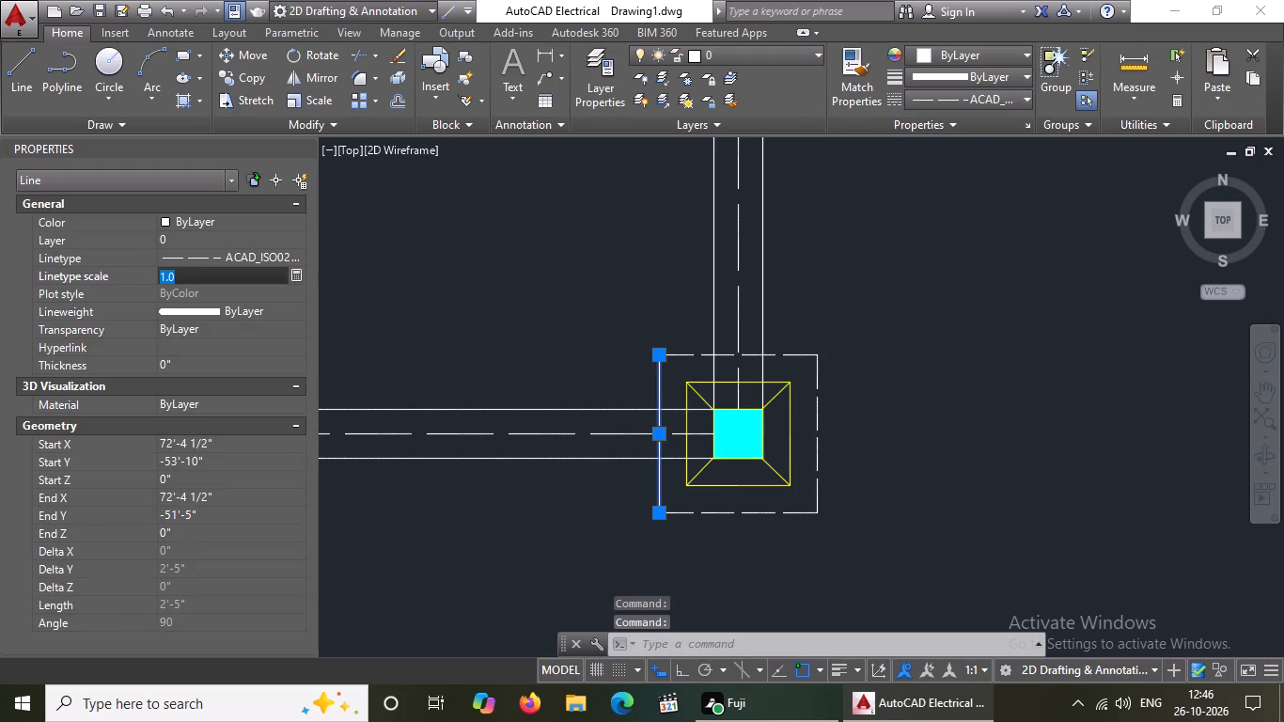
key("BackSpace")
key("BackSpace")
type("0.5")
key("Return")
scroll(610, 363, "down", 3)
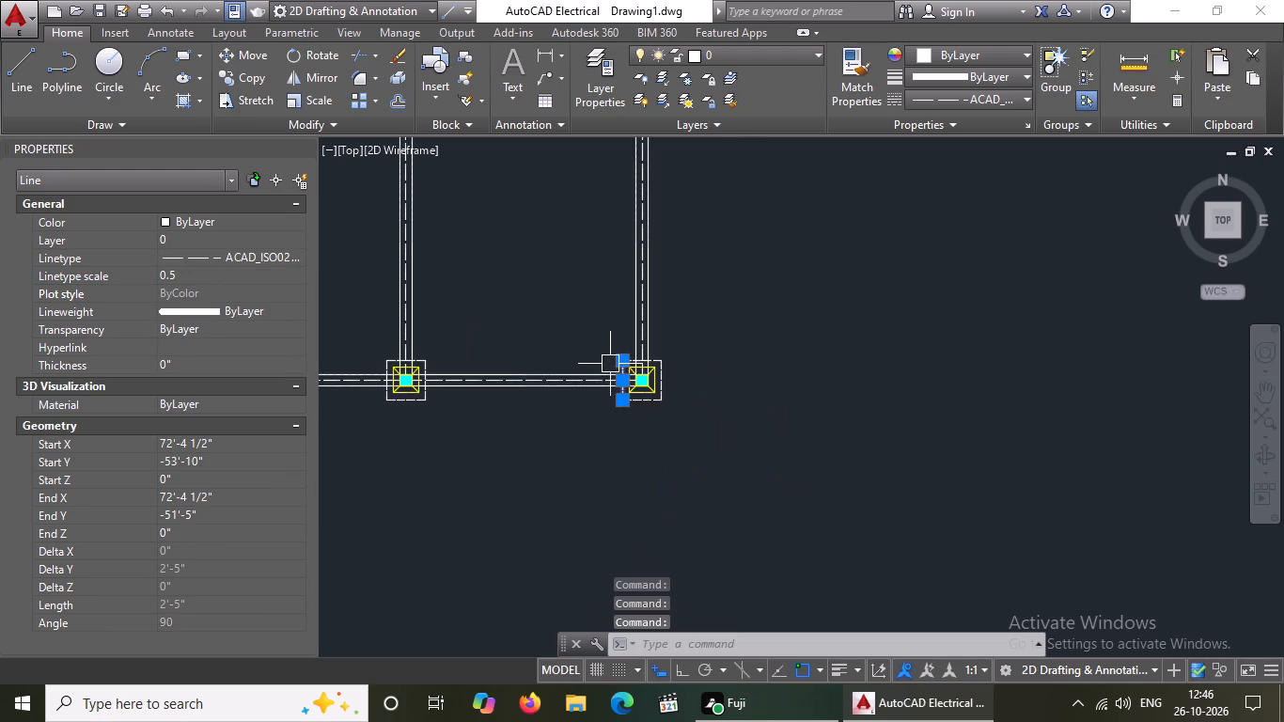
key("Escape")
middle_click_drag(696, 507, 705, 515)
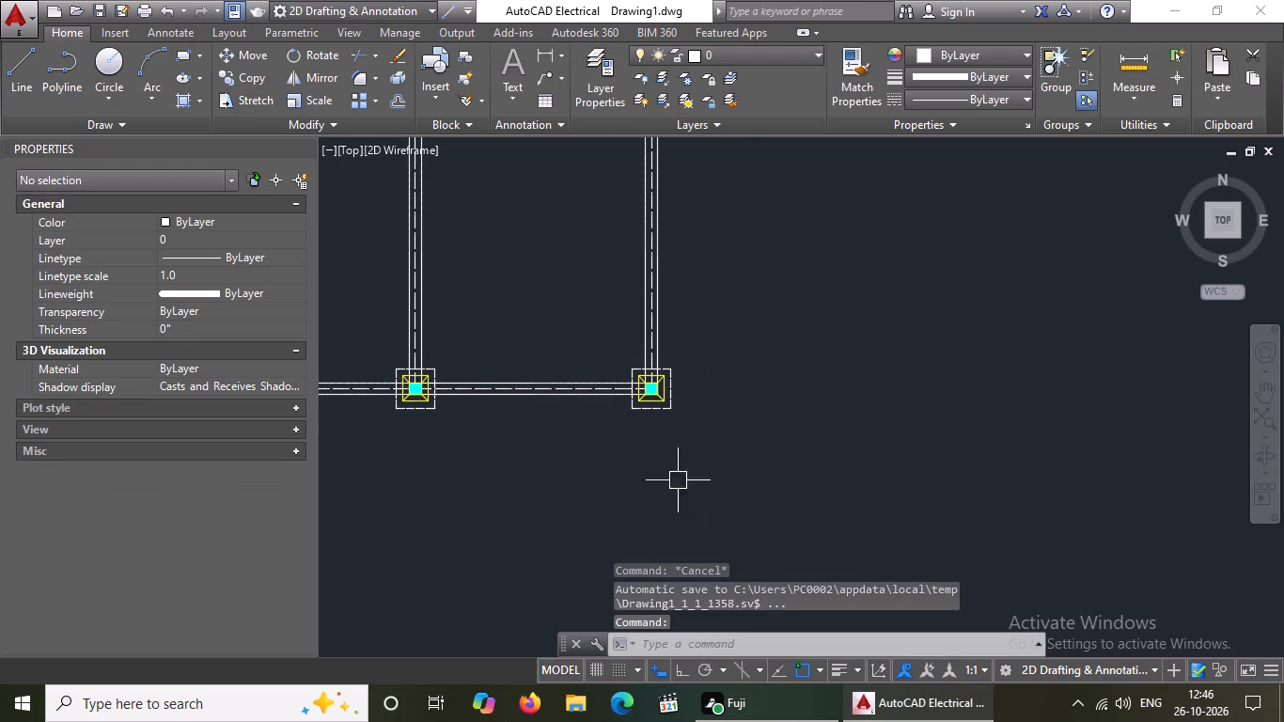
Close the Properties palette.
middle_click_drag(561, 379, 726, 541)
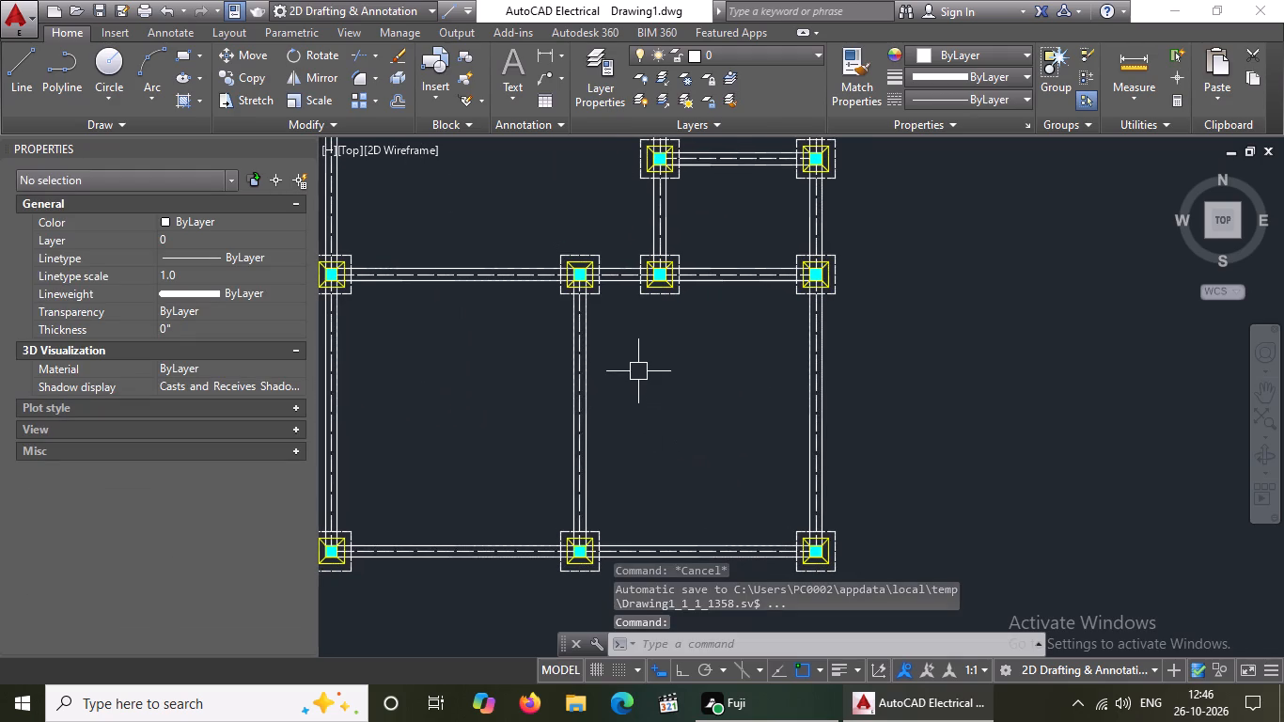
middle_click_drag(638, 371, 656, 472)
key("Escape")
key("Escape")
key("Escape")
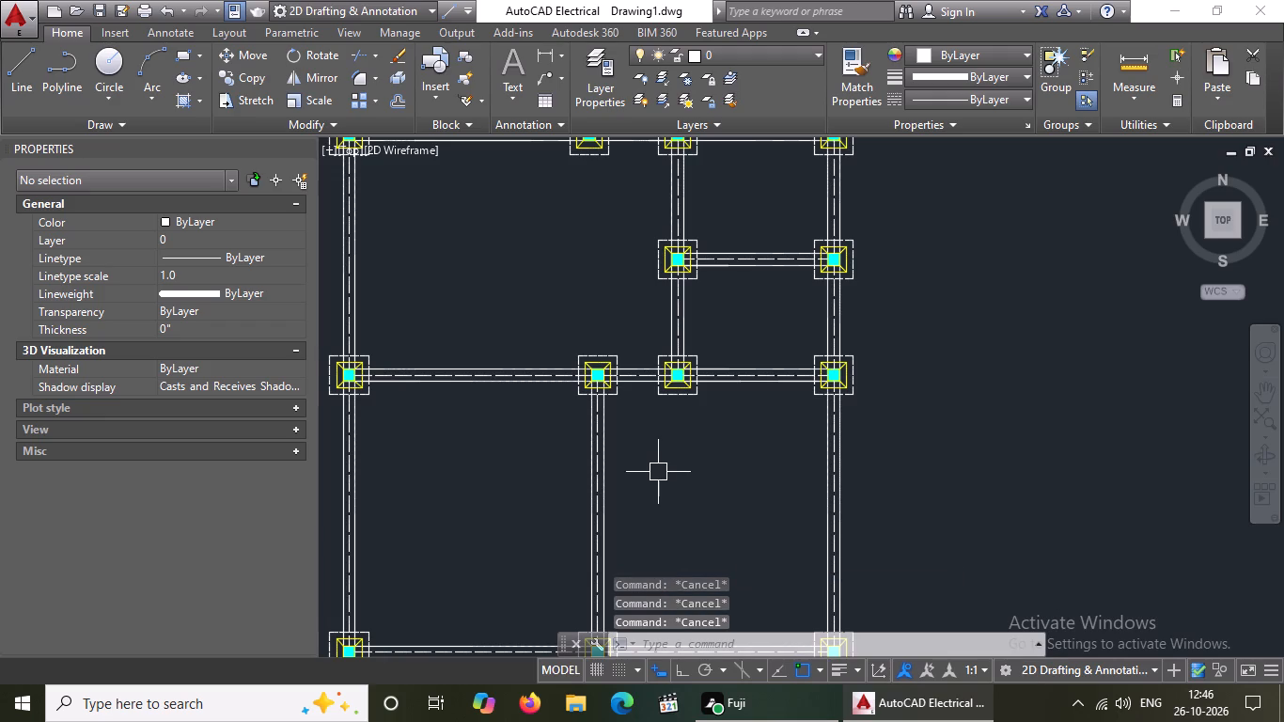
key("Escape")
middle_click_drag(441, 405, 631, 413)
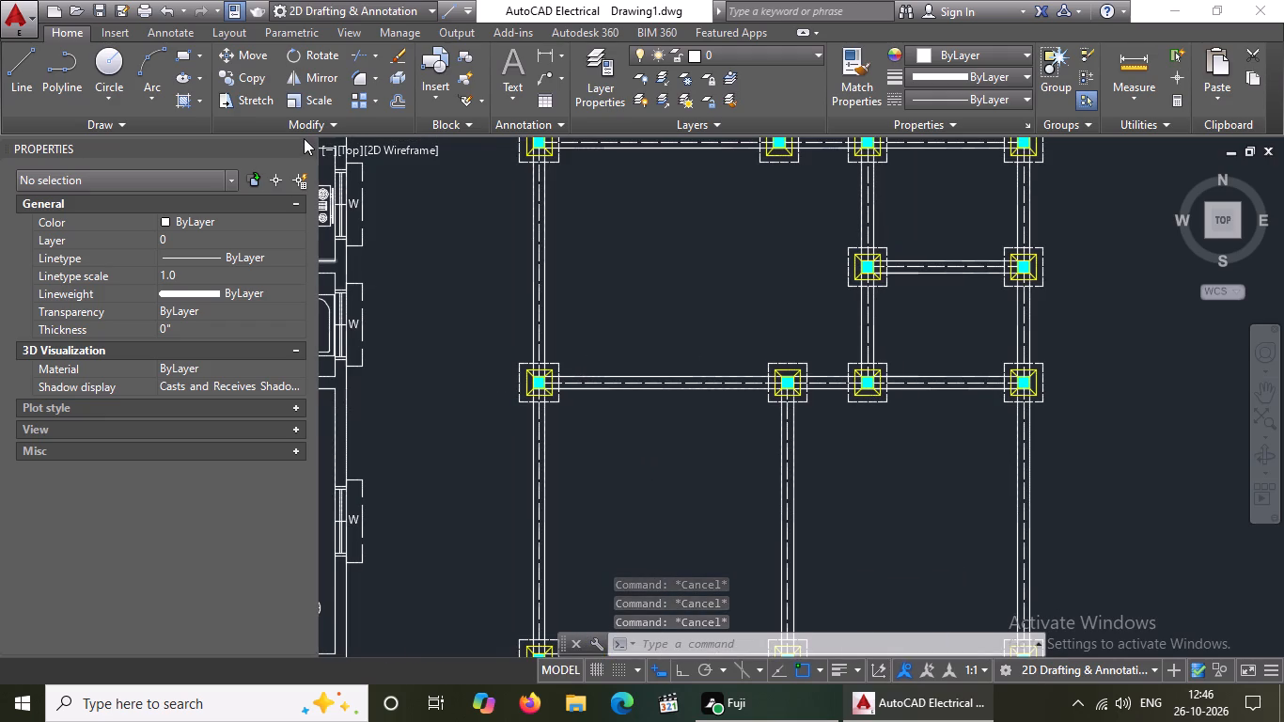
left_click(305, 138)
left_click(309, 146)
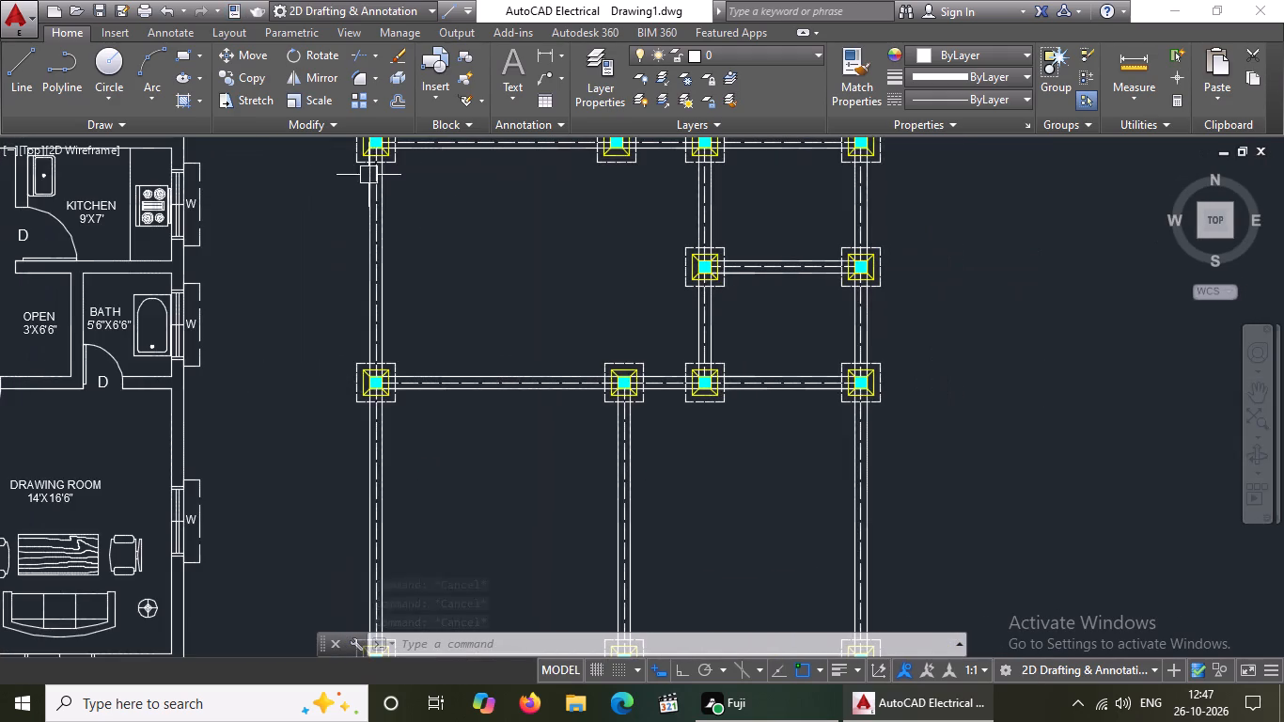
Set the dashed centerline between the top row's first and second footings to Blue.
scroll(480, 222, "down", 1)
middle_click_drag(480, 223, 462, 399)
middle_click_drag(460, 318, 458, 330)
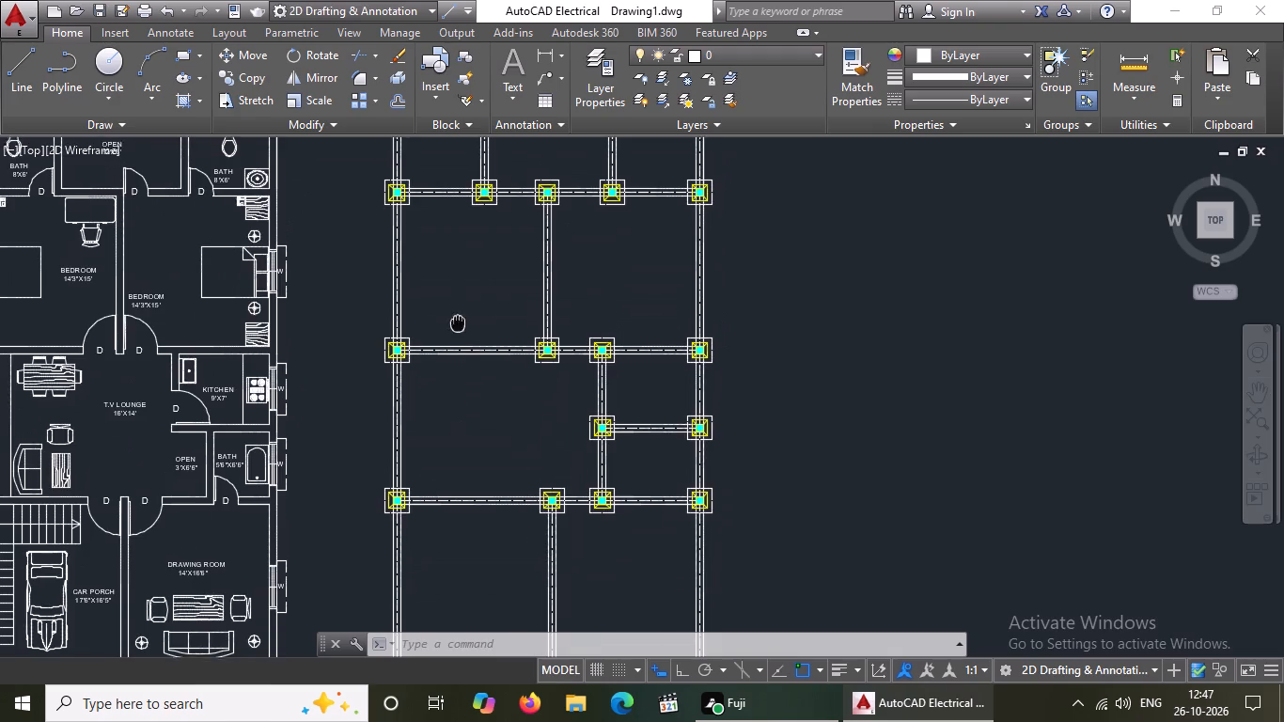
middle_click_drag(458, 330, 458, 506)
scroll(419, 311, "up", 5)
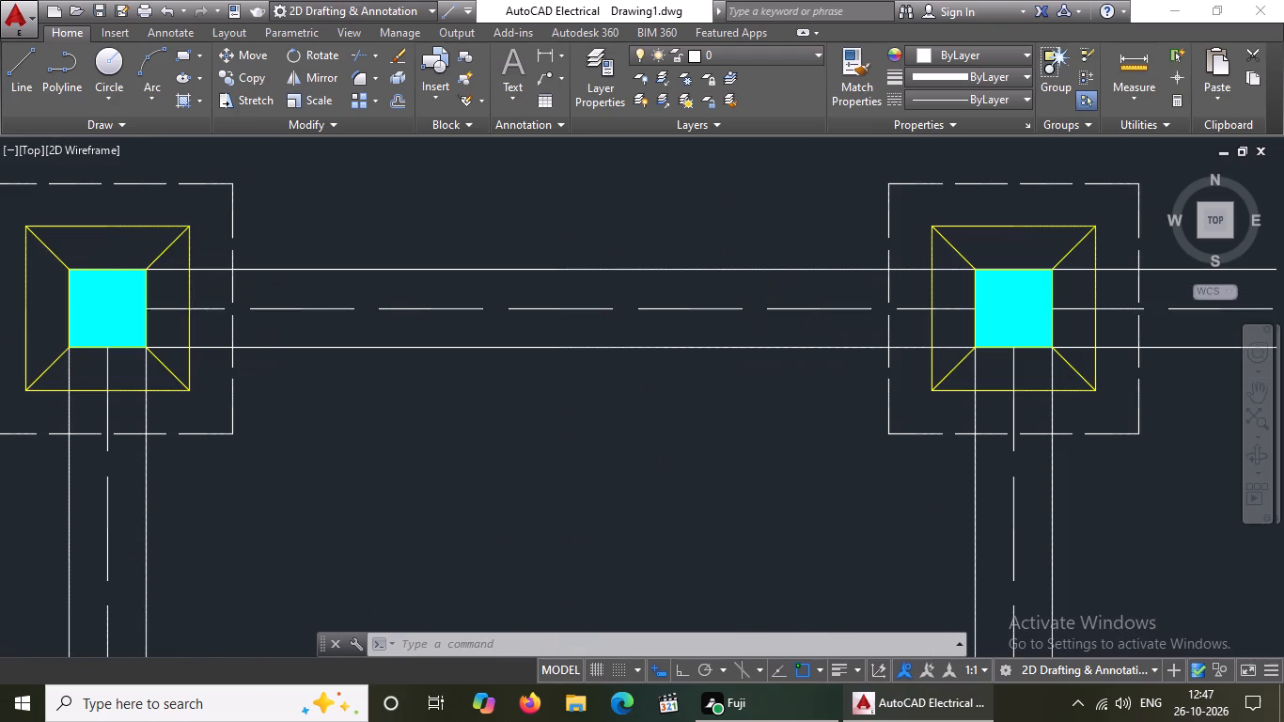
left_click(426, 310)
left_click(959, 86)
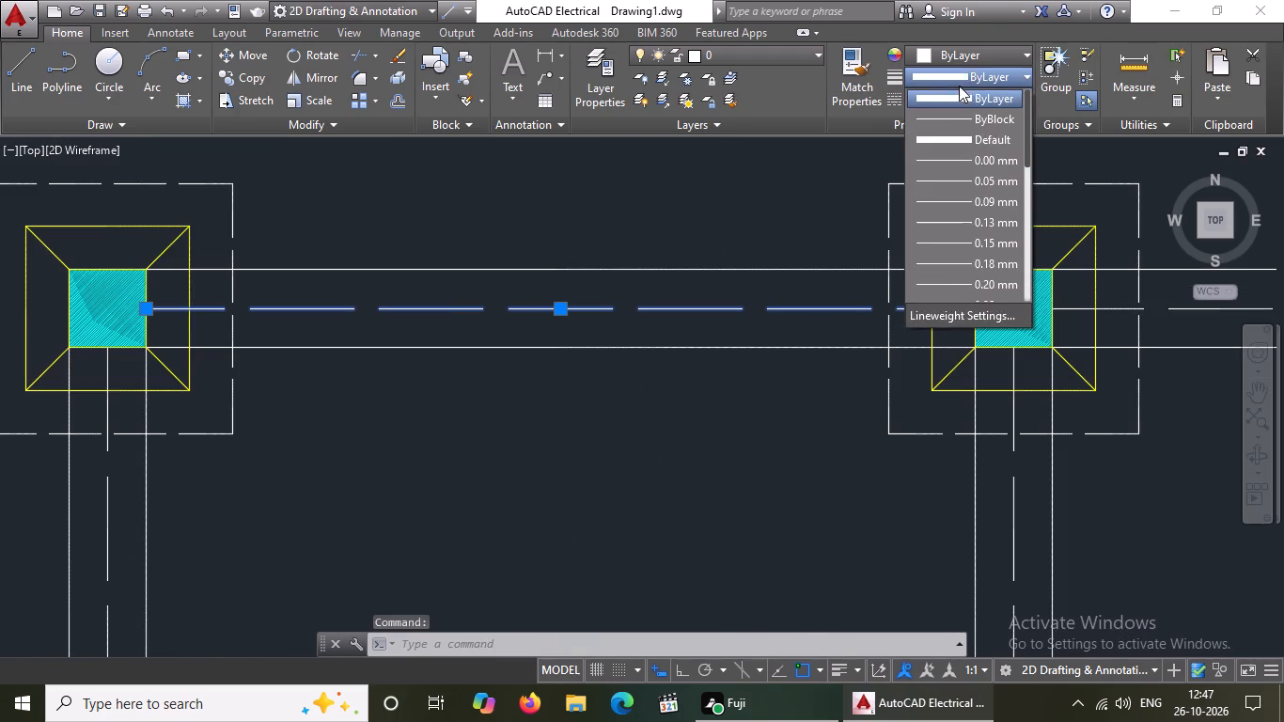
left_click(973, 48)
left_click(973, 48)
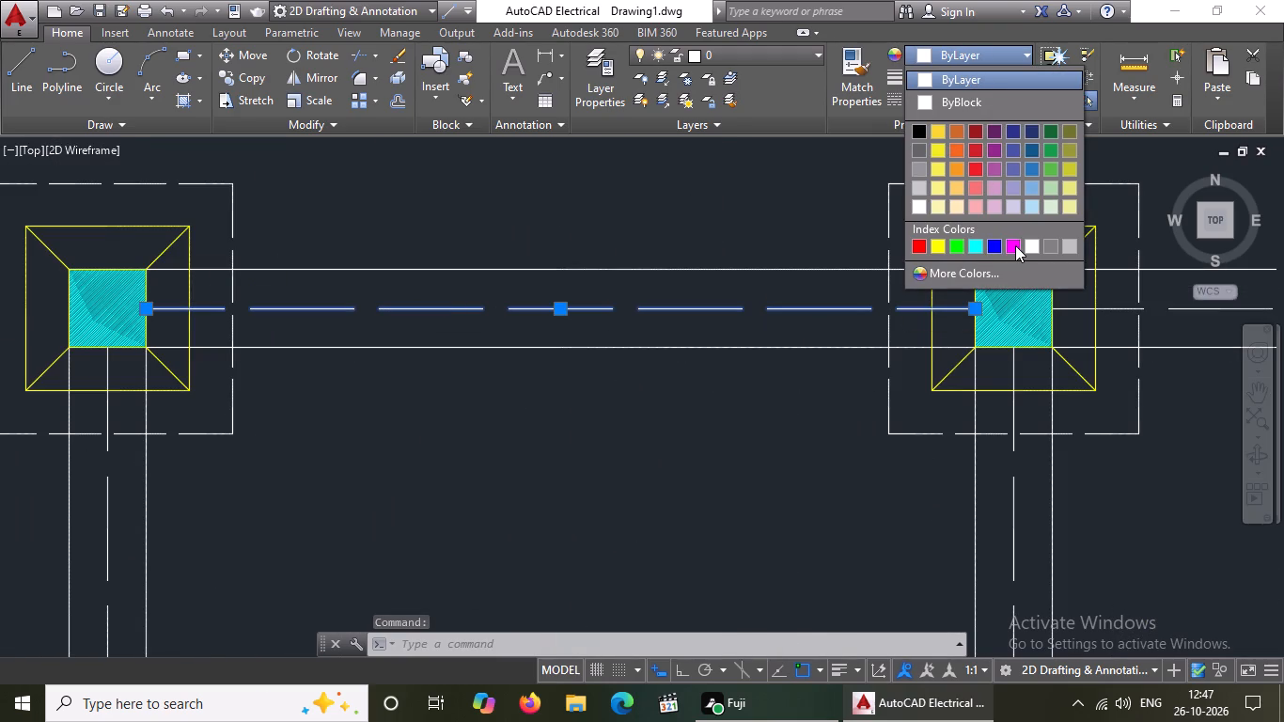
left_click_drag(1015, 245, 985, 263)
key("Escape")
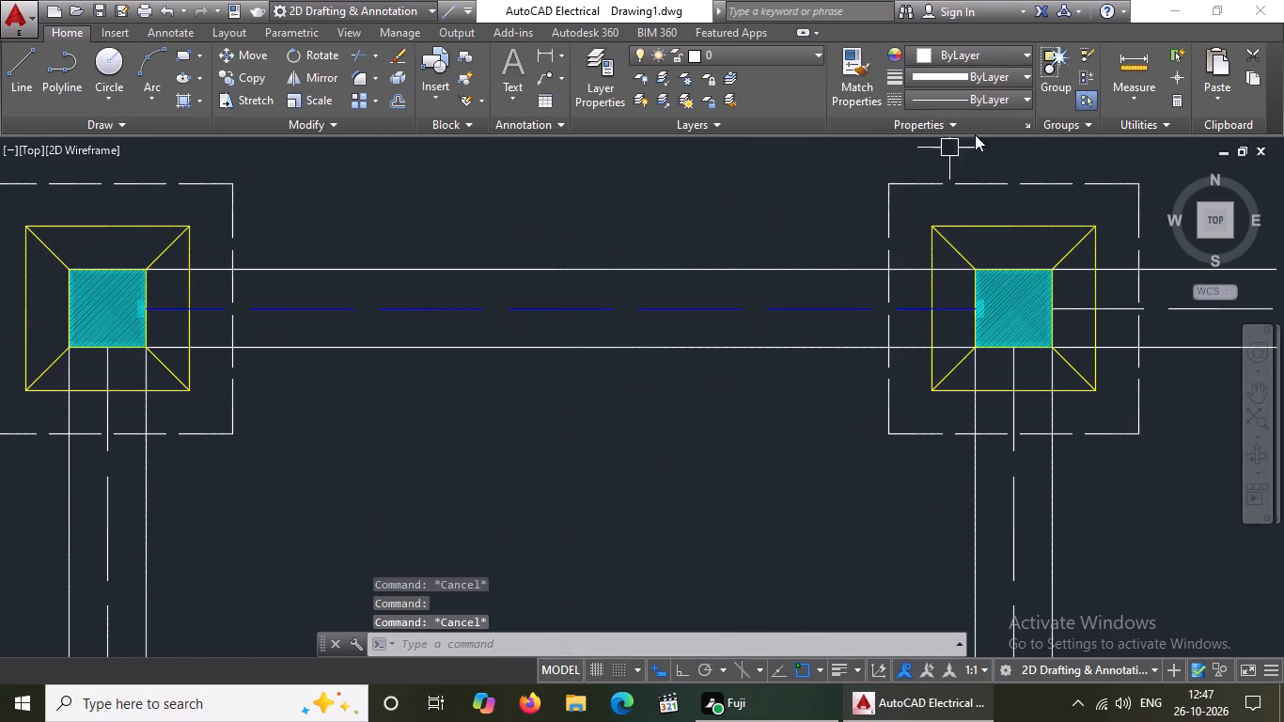
Set the dashed centerline between the top row's first and second footings to Magenta.
left_click(660, 301)
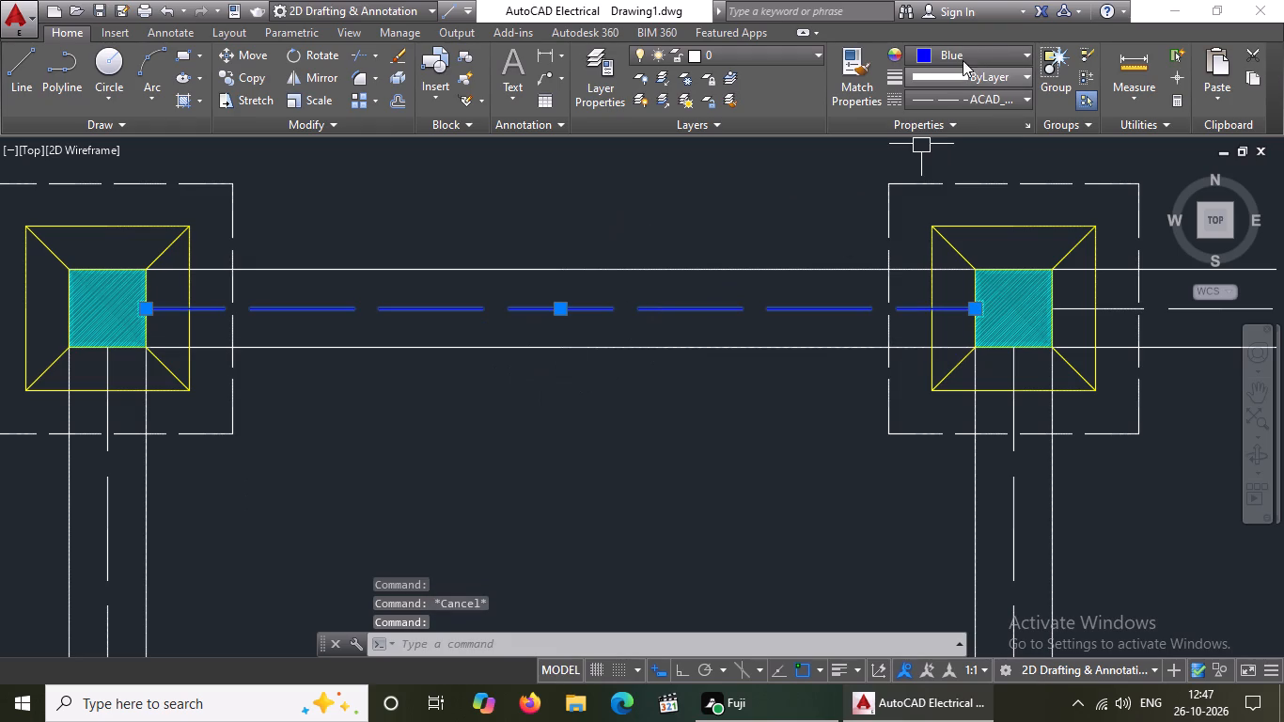
left_click(966, 60)
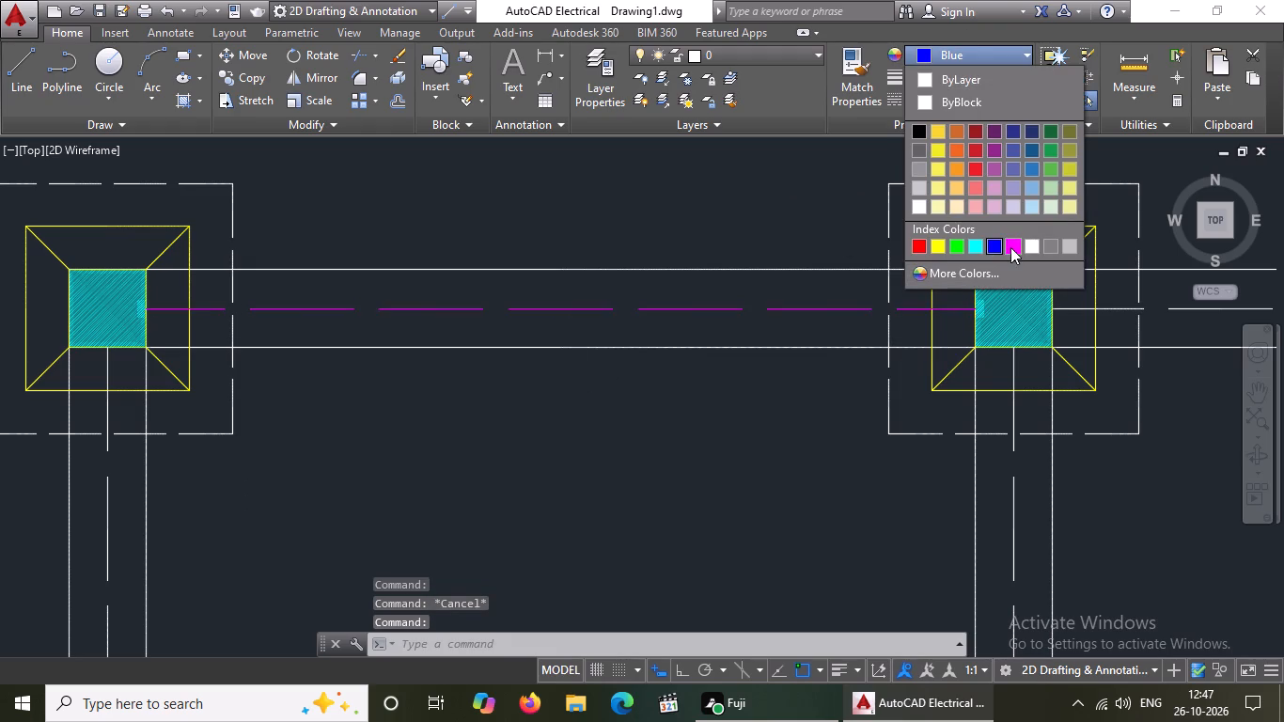
left_click(1010, 247)
scroll(528, 374, "down", 4)
key("Escape")
Set the dashed centerline between the top row's second and third footings to Magenta.
scroll(730, 355, "up", 4)
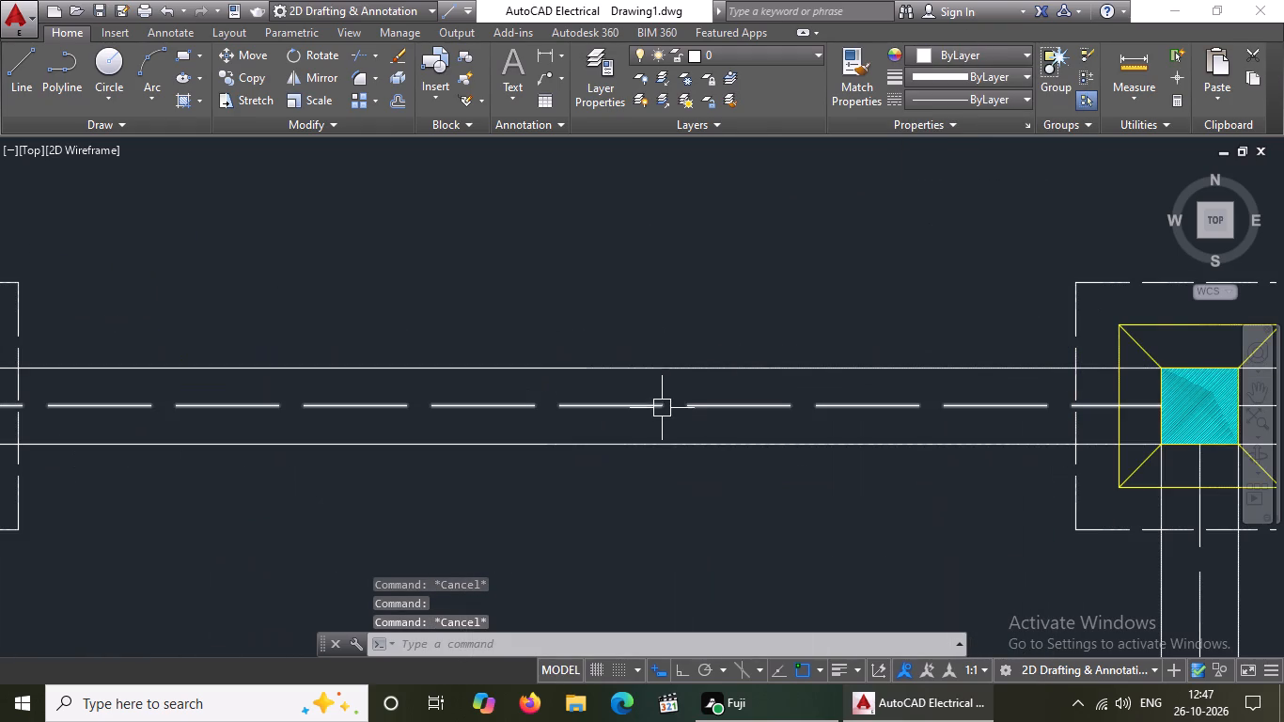
left_click(663, 404)
left_click(946, 55)
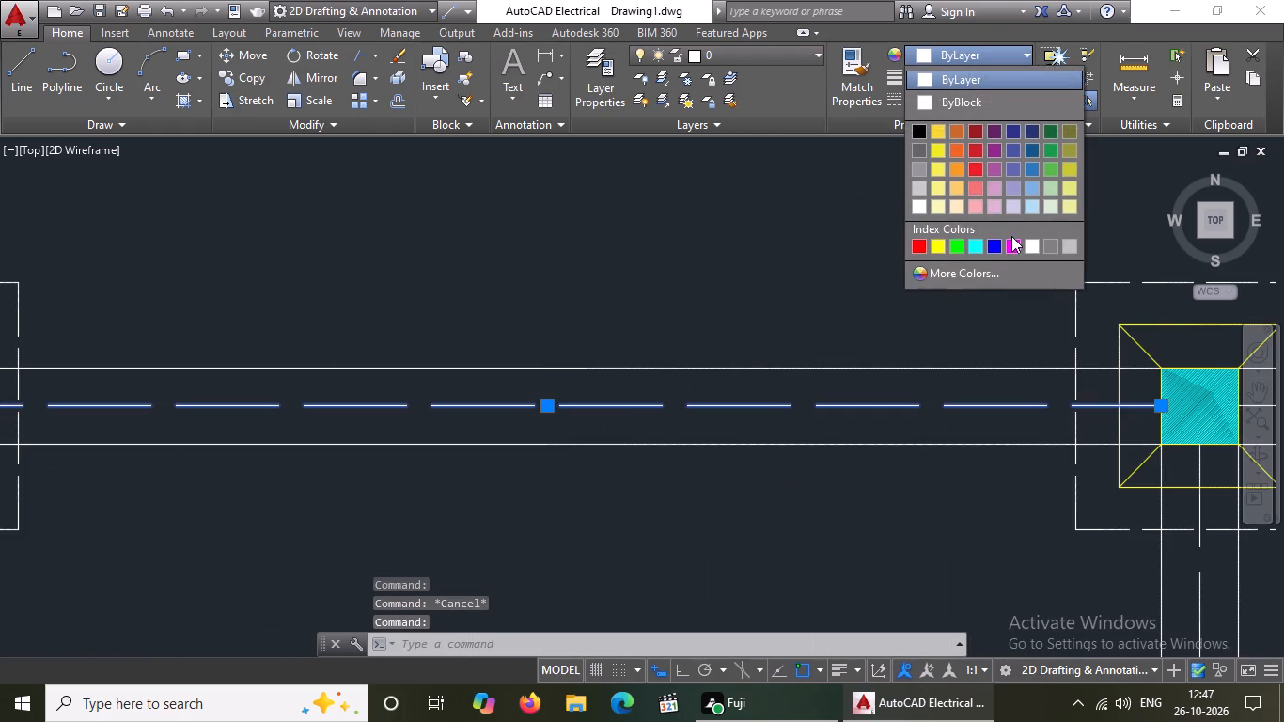
left_click_drag(1012, 235, 1010, 246)
left_click(955, 46)
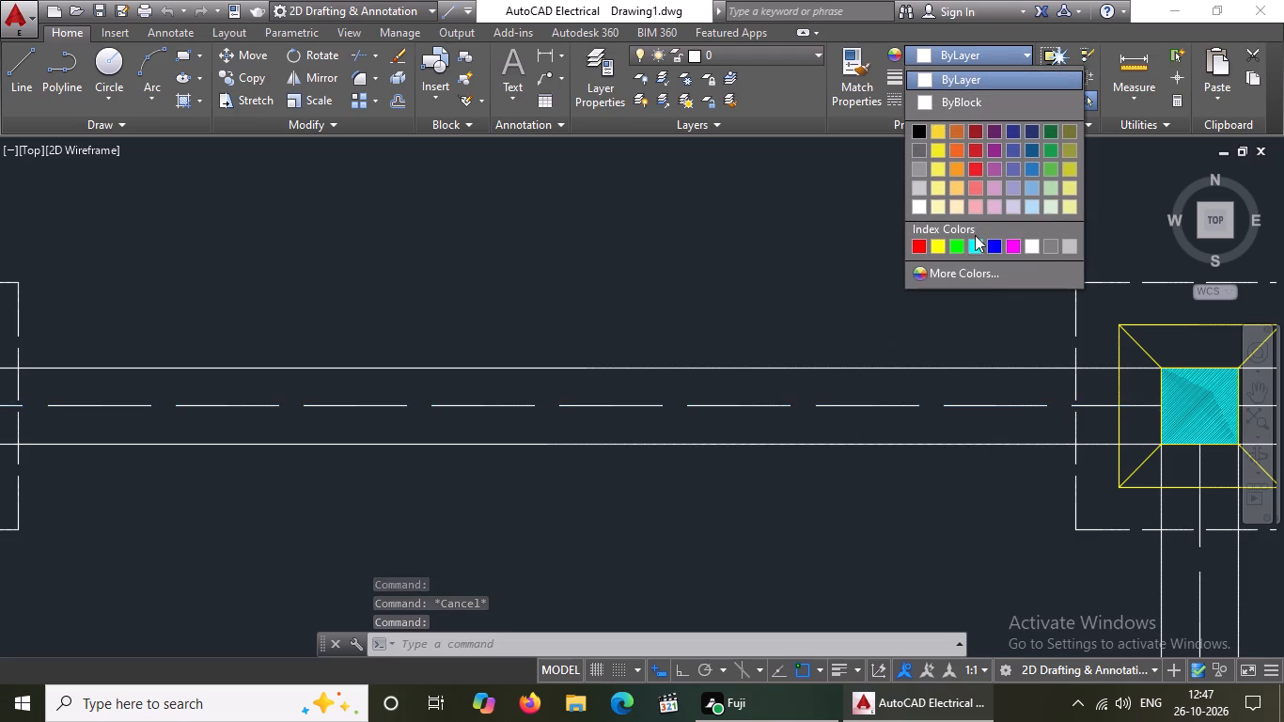
left_click(1012, 246)
scroll(777, 294, "down", 4)
key("Escape")
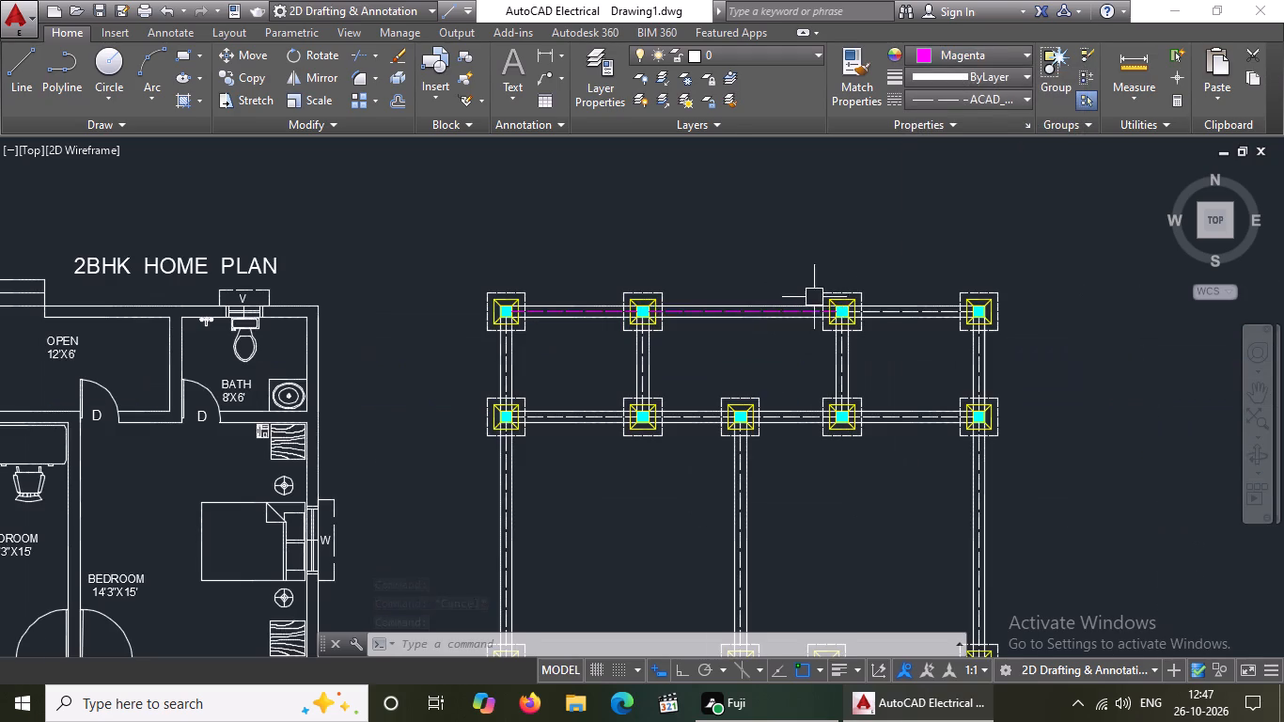
Set the dashed centerline between the top row's third and fourth footings to Magenta.
scroll(950, 335, "up", 4)
left_click(743, 188)
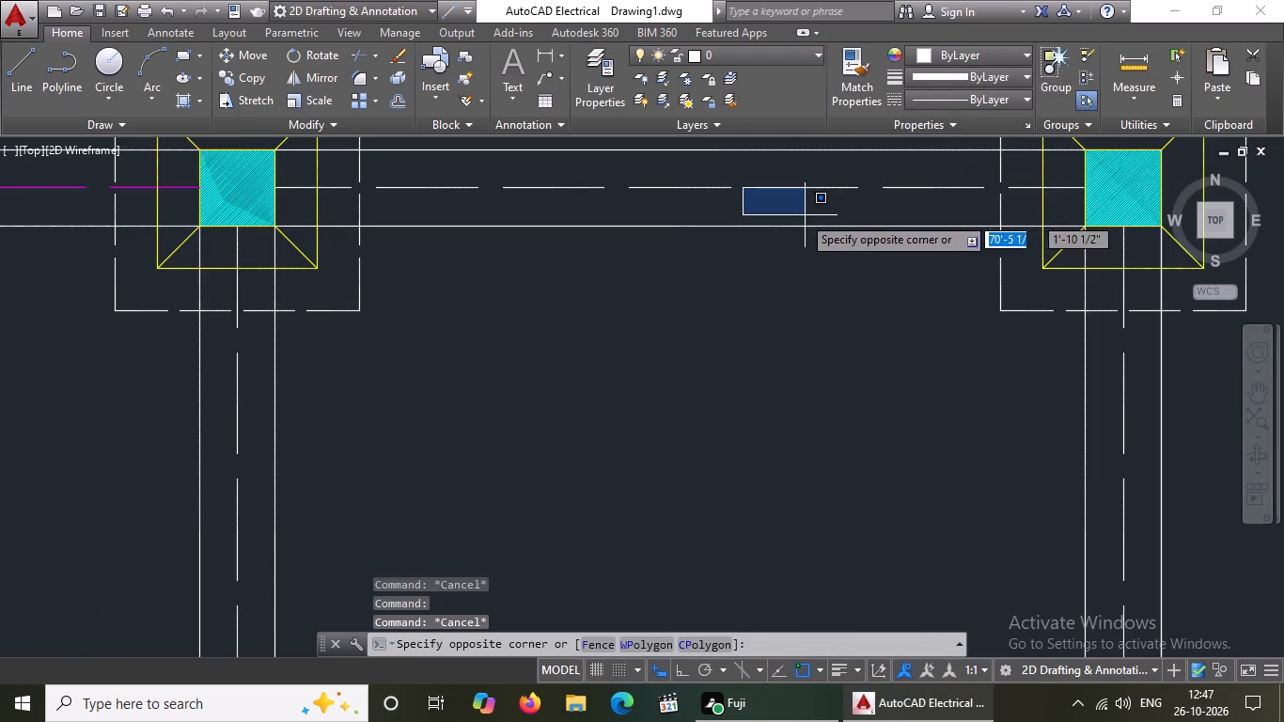
key("Escape")
left_click(800, 185)
left_click(1011, 49)
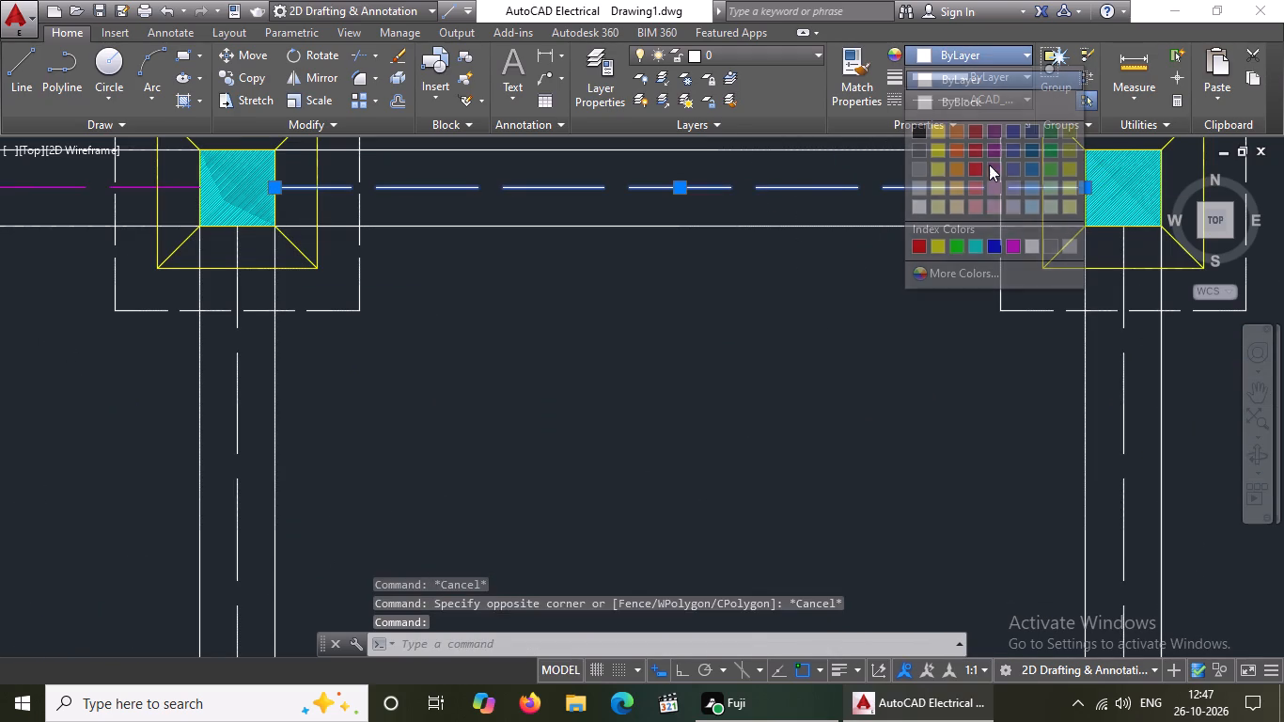
left_click_drag(1016, 242, 1012, 250)
scroll(948, 344, "down", 3)
key("Escape")
Set the vertical centerline joining the rightmost footings of the top and second rows to Magenta.
scroll(1022, 382, "up", 4)
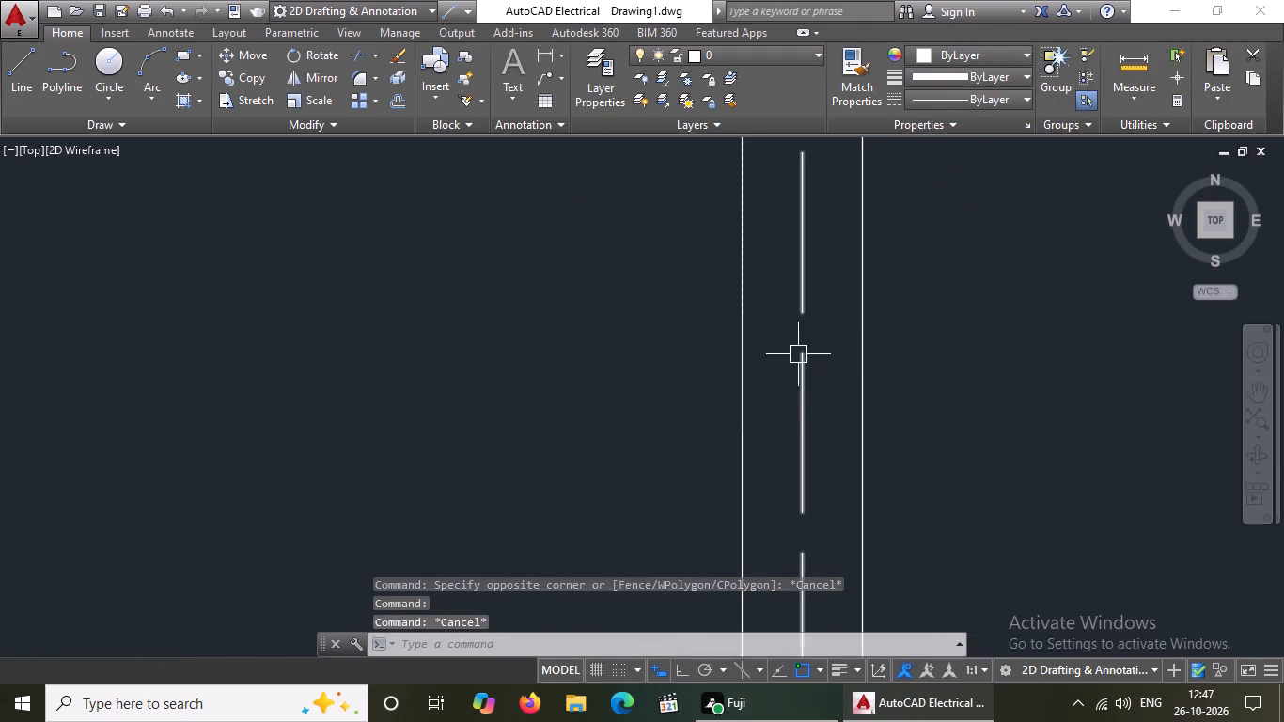
left_click(799, 354)
left_click(963, 58)
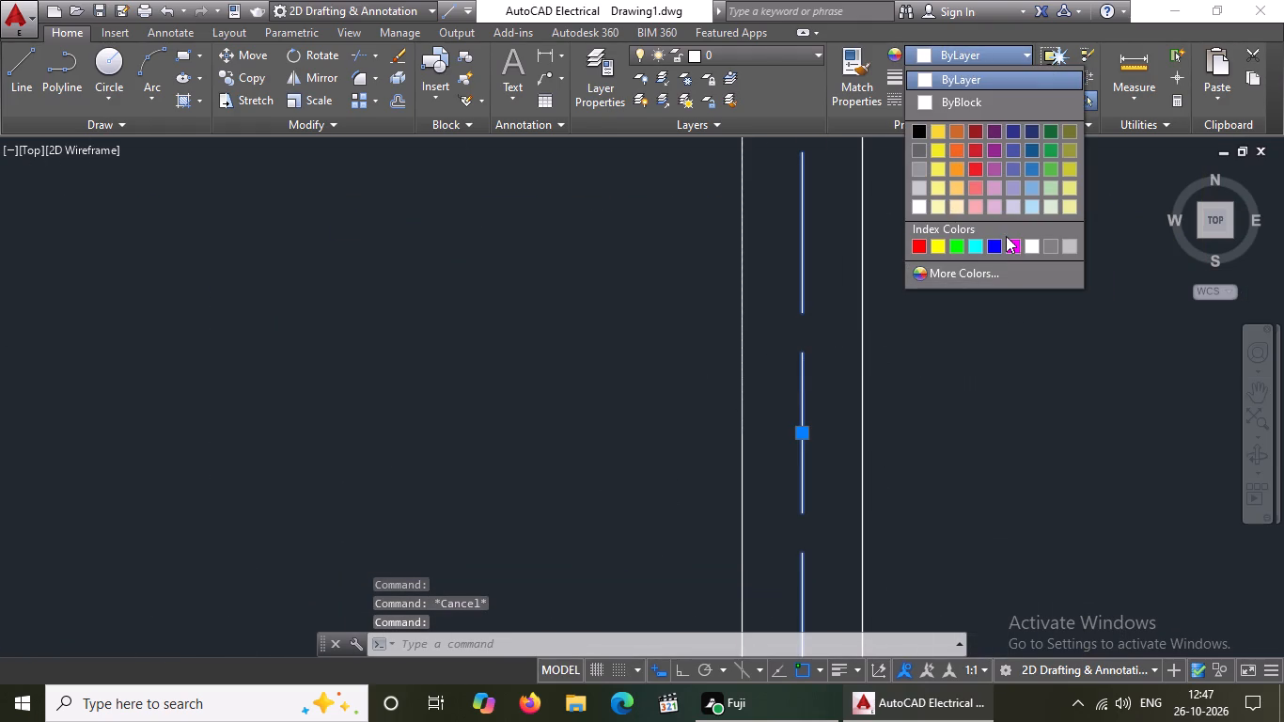
left_click(1014, 239)
scroll(962, 324, "down", 5)
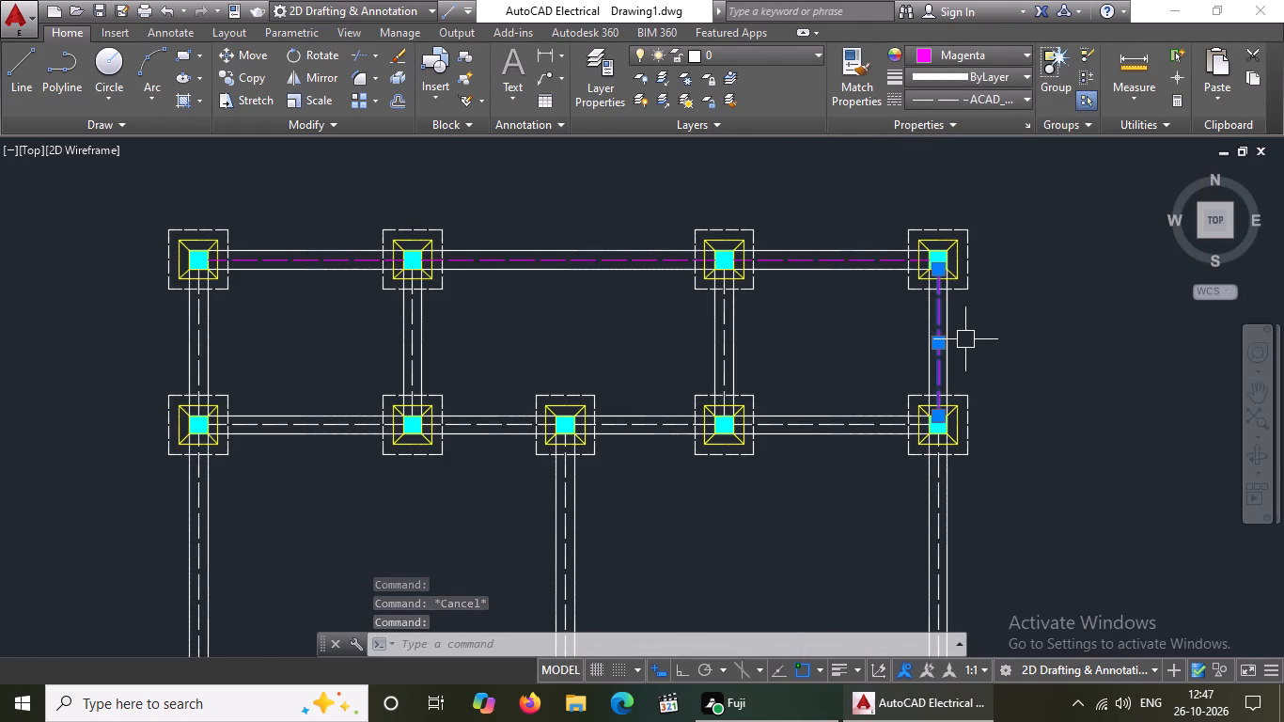
key("Escape")
Set the vertical centerline running down from the top row's third footing to the second row to Magenta.
scroll(691, 322, "up", 2)
left_click(778, 301)
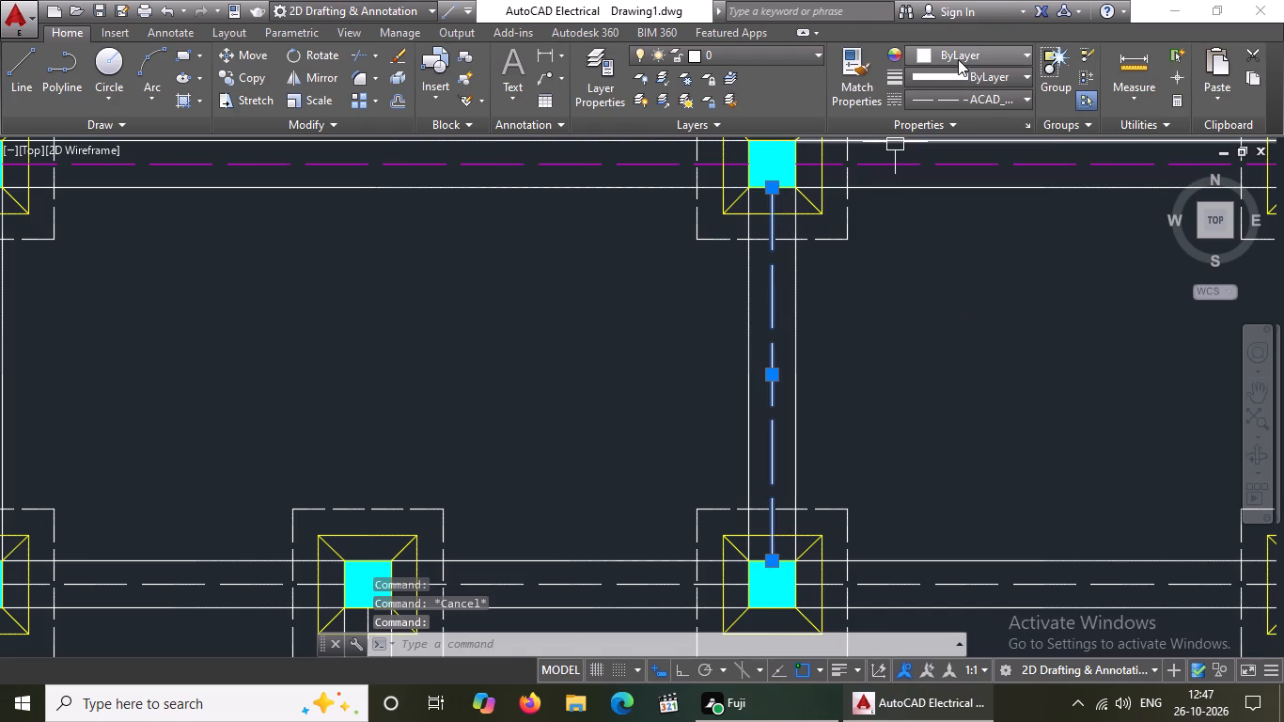
left_click(958, 59)
left_click(1007, 243)
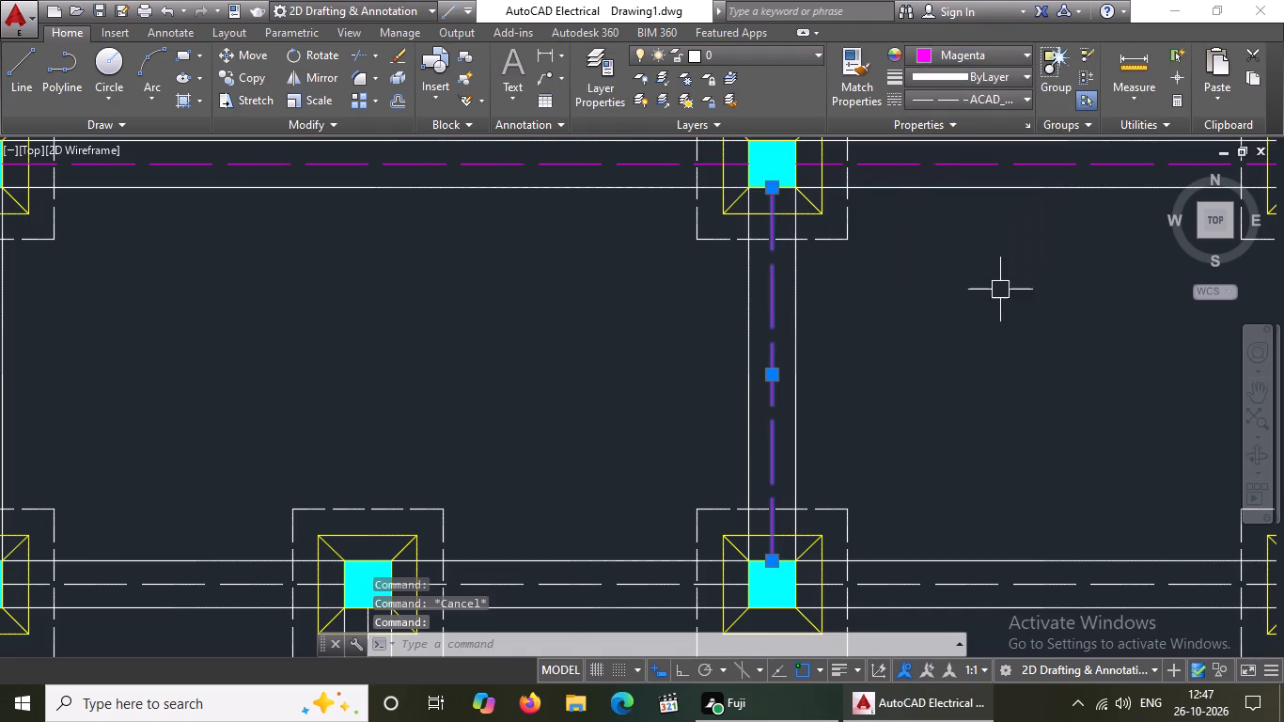
key("Escape")
Set the vertical centerline running down from the top row's second footing to the second row to Magenta.
scroll(902, 306, "down", 5)
scroll(716, 313, "up", 3)
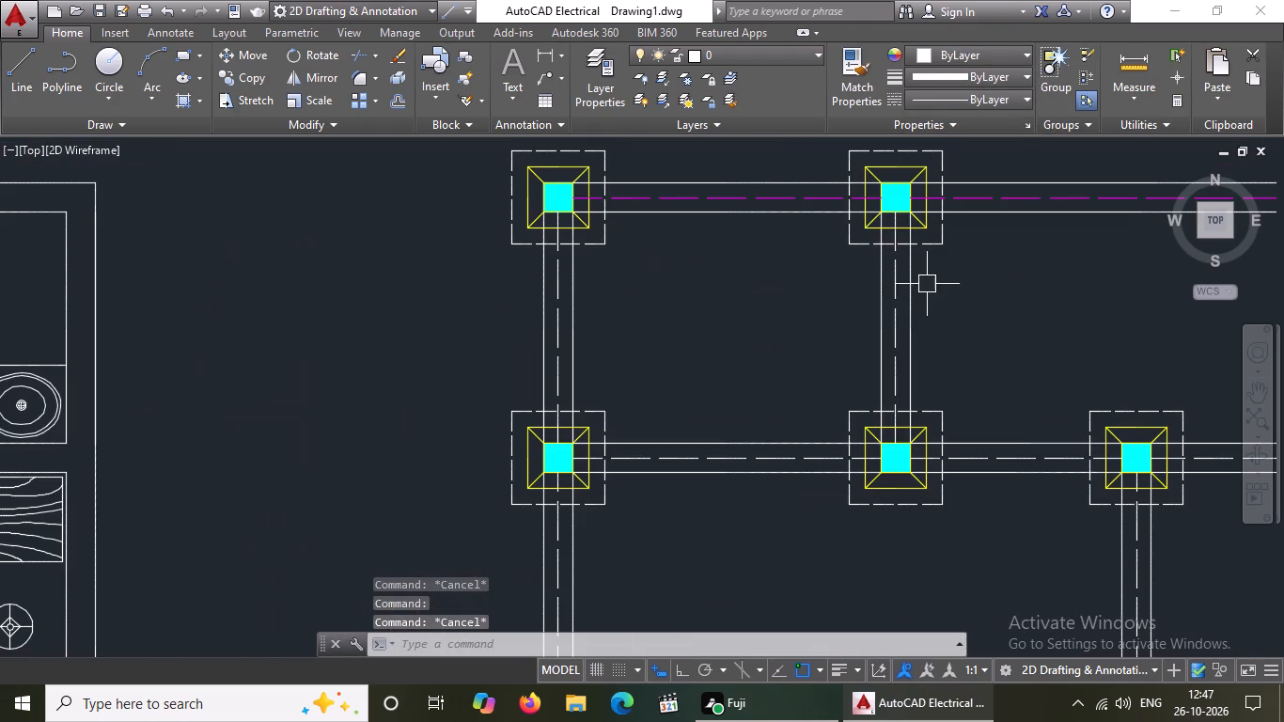
left_click(891, 295)
left_click(1004, 51)
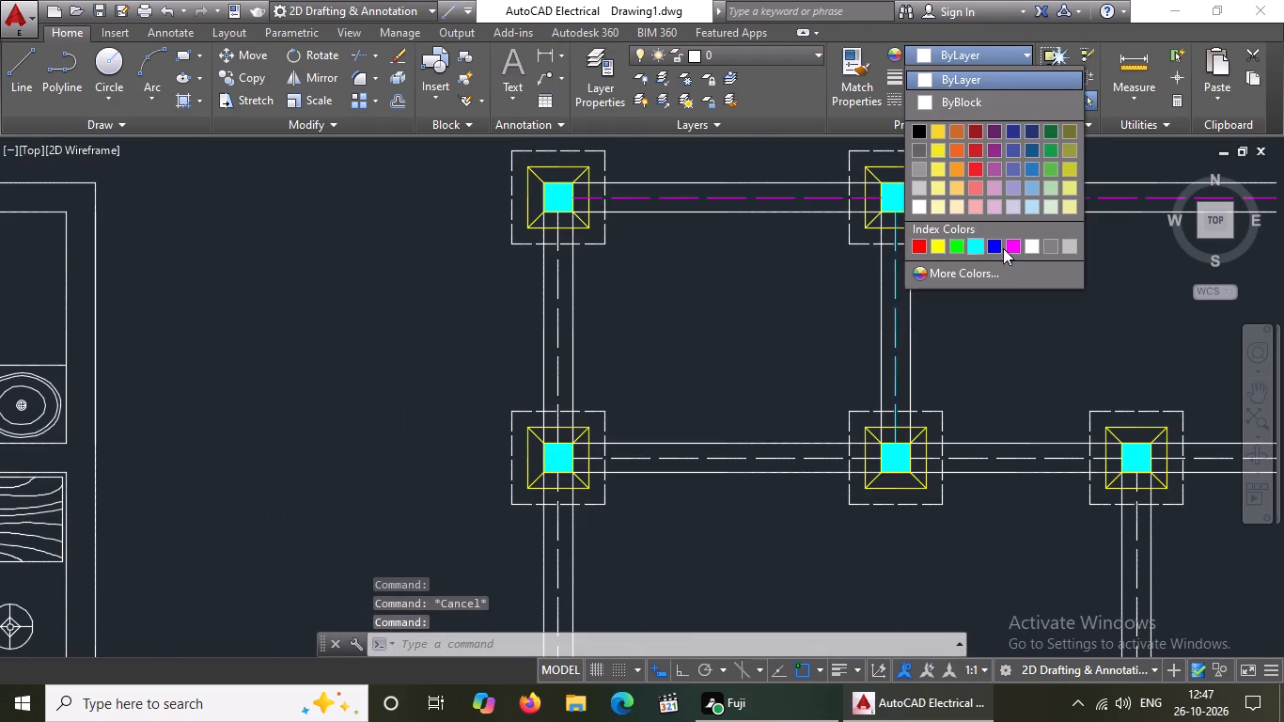
left_click(1014, 243)
key("Escape")
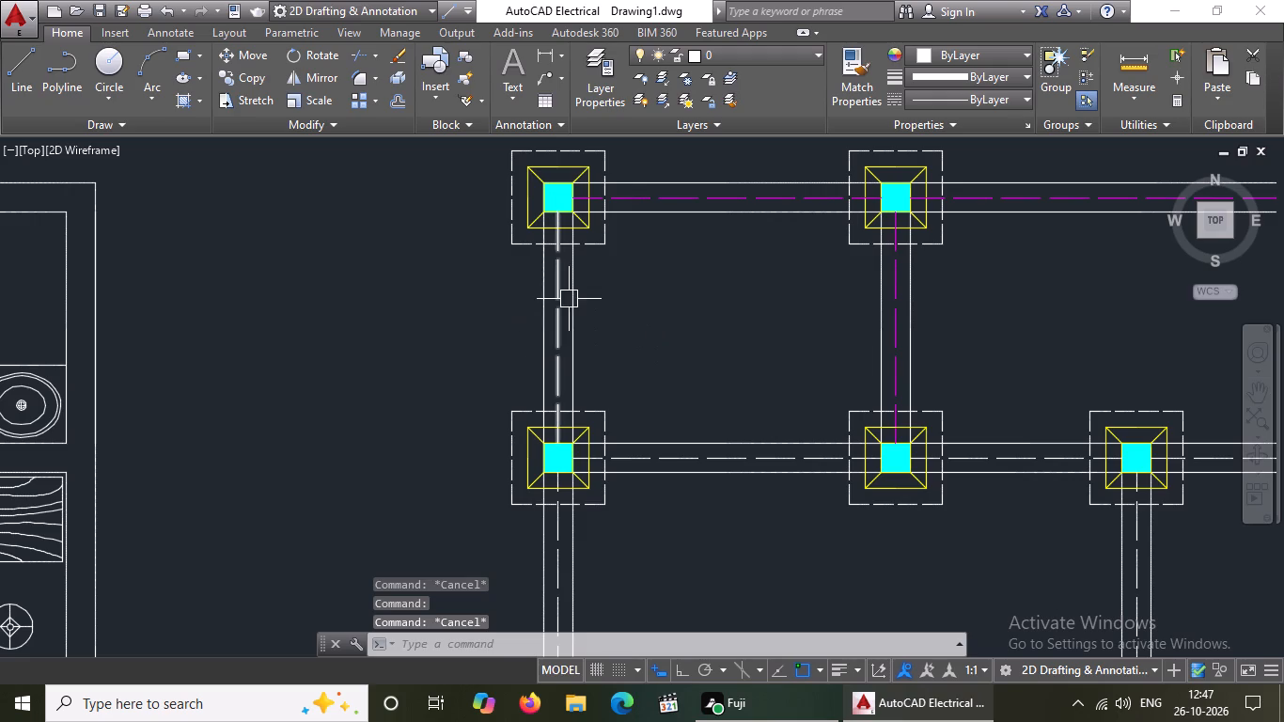
Set the vertical centerline joining the leftmost footings of the top and second rows to Magenta.
left_click(557, 315)
left_click(962, 55)
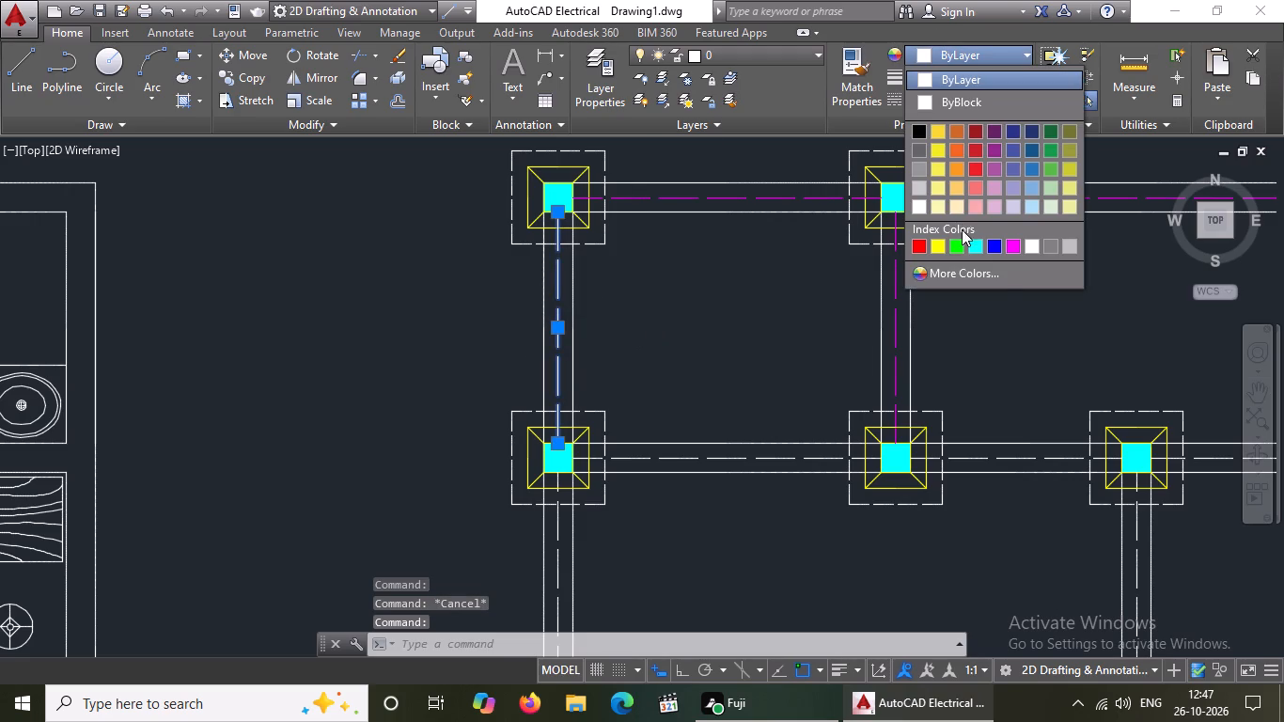
left_click(1011, 248)
scroll(876, 256, "down", 4)
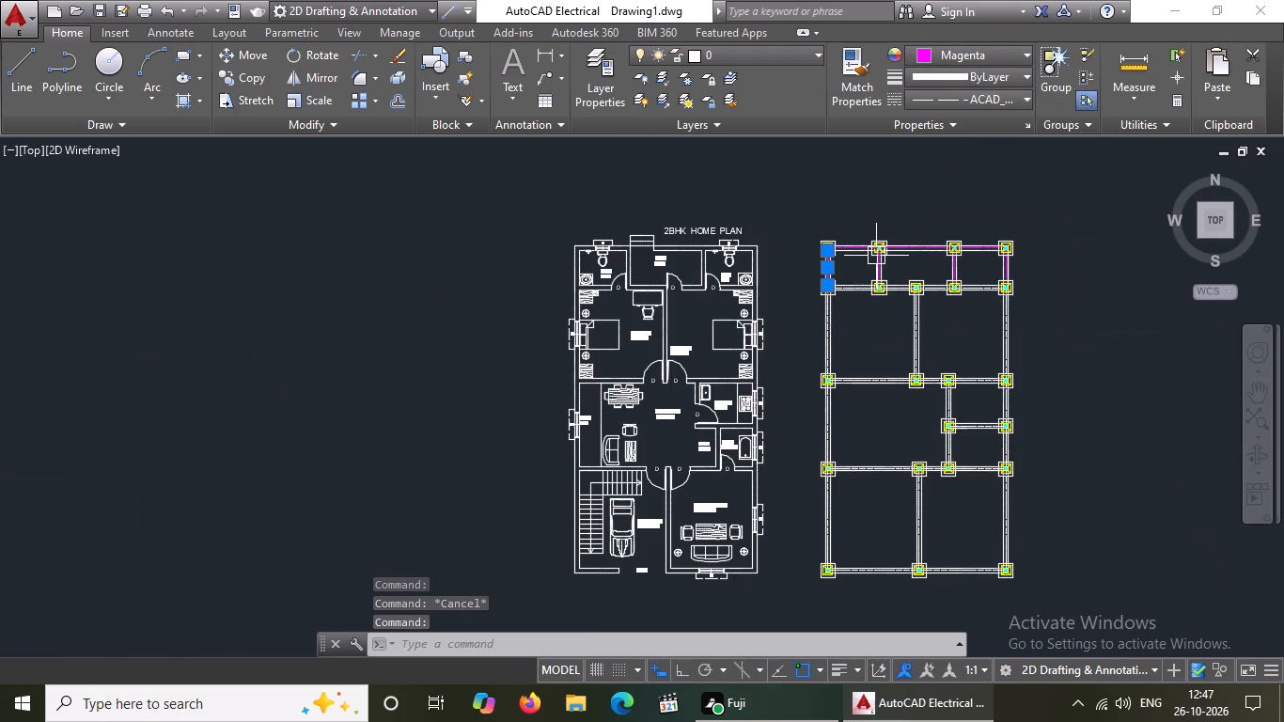
key("Escape")
Set the horizontal centerline between the second row's first and second footings to Magenta.
scroll(923, 335, "up", 1)
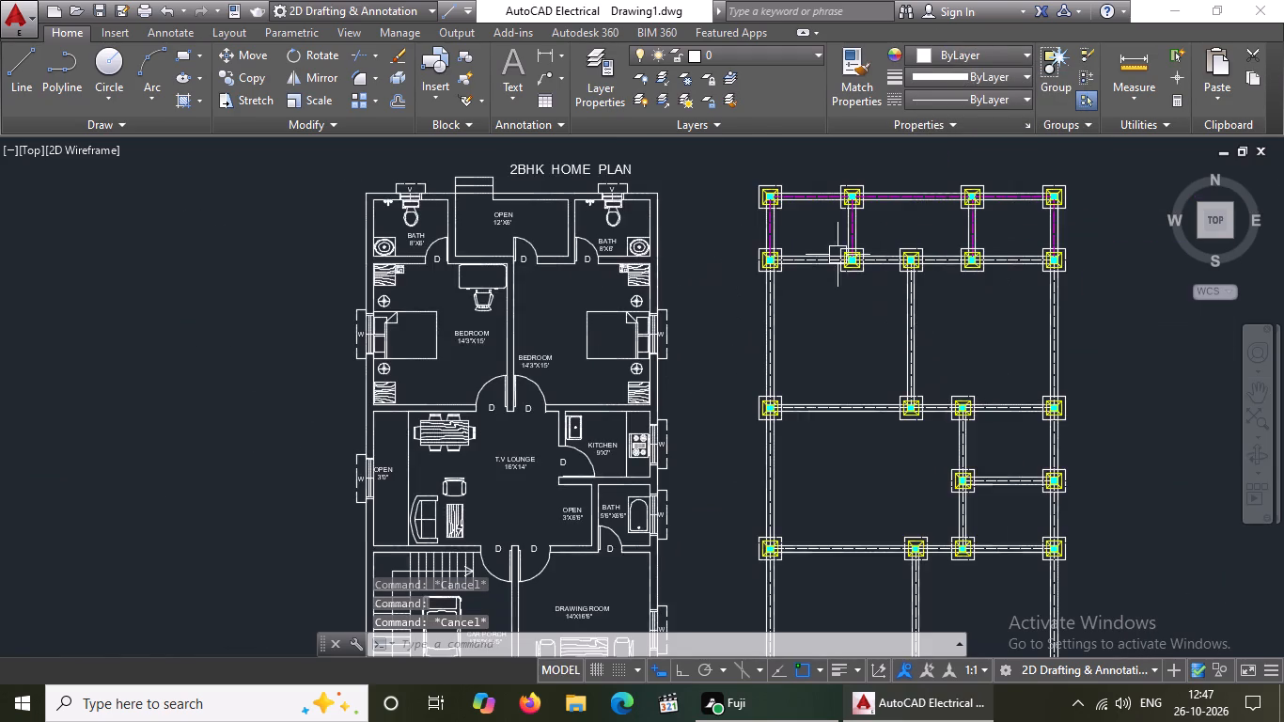
scroll(835, 252, "up", 3)
left_click(776, 289)
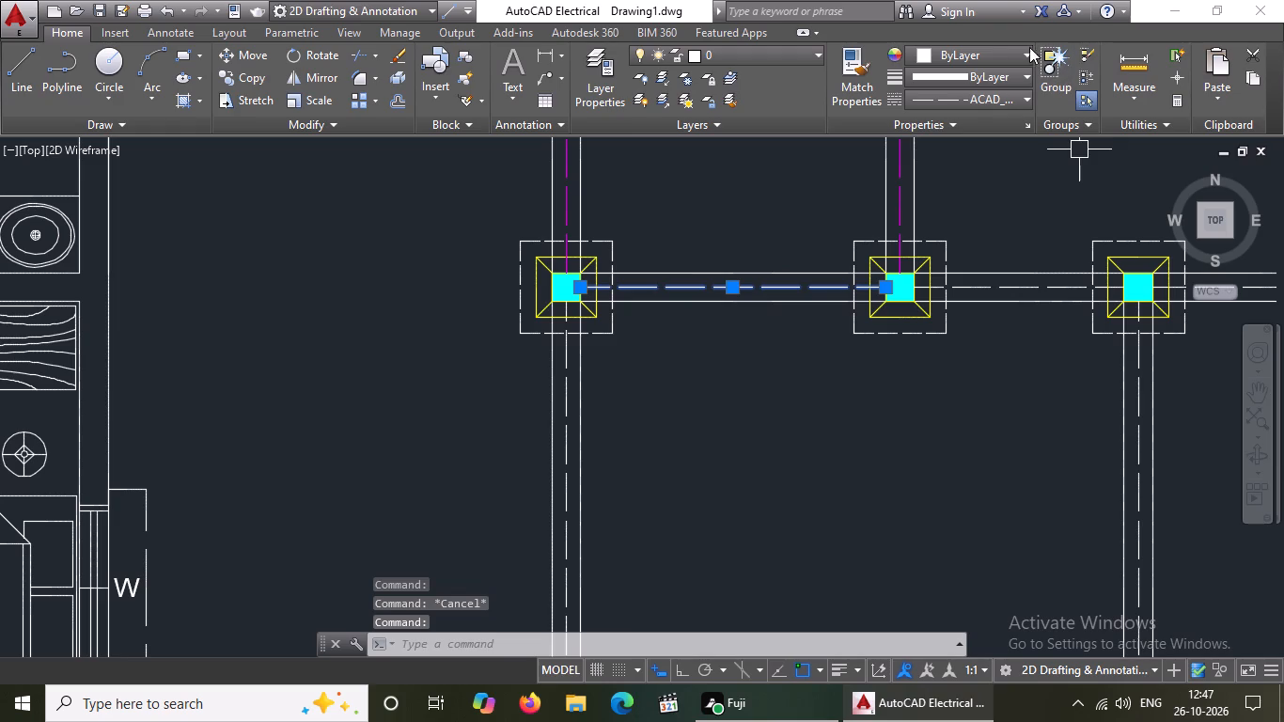
left_click(1005, 54)
left_click(1014, 247)
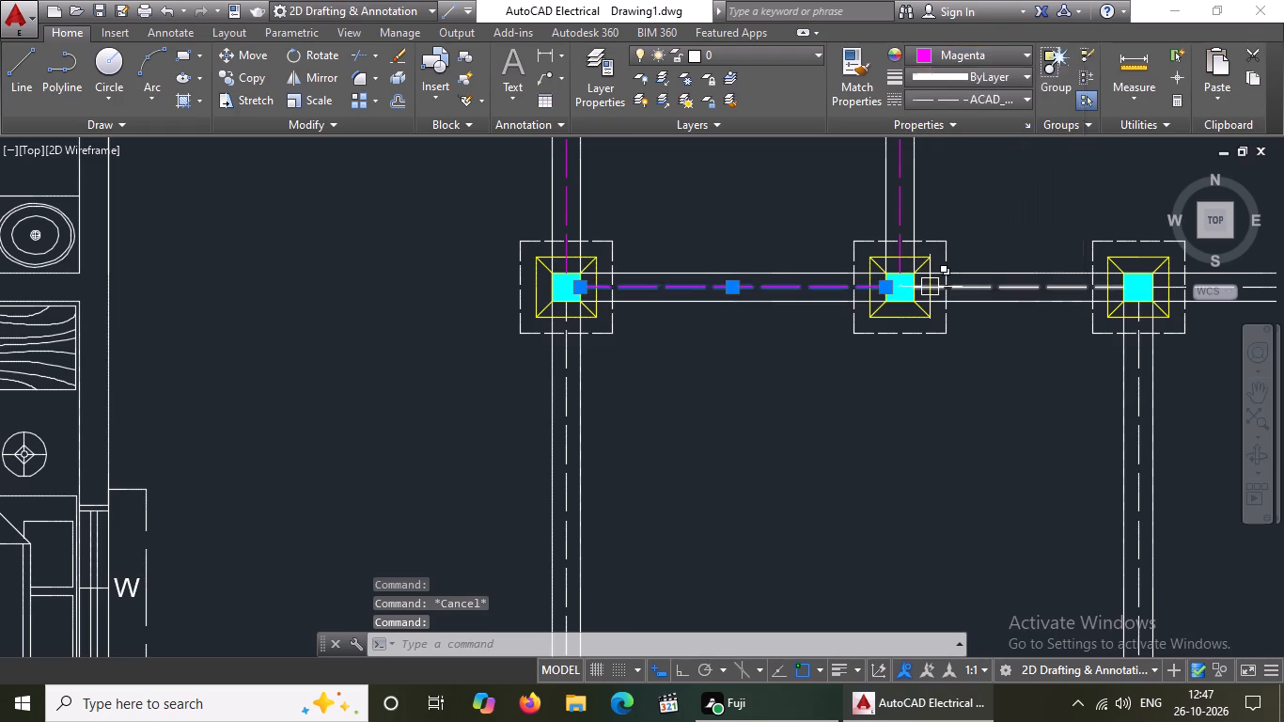
key("Escape")
Set the horizontal centerline between the second row's second and third footings to Magenta.
scroll(931, 287, "down", 2)
scroll(992, 271, "up", 2)
left_click(898, 317)
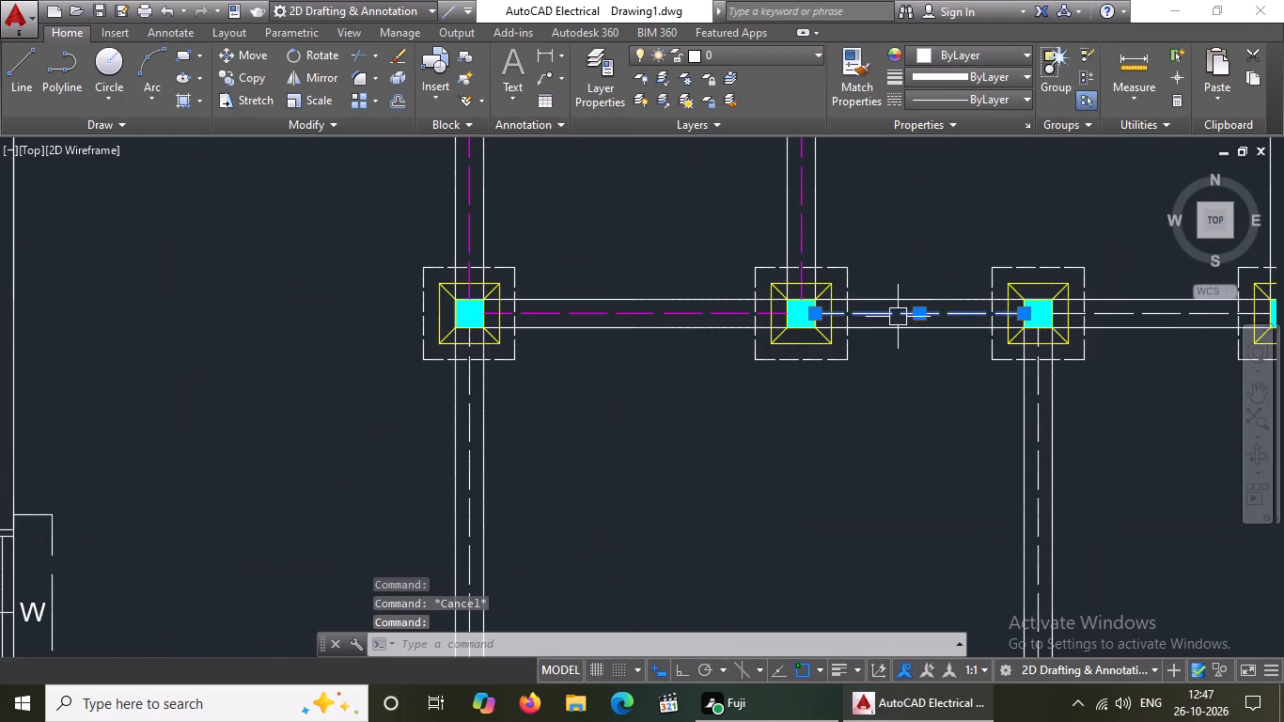
left_click(967, 55)
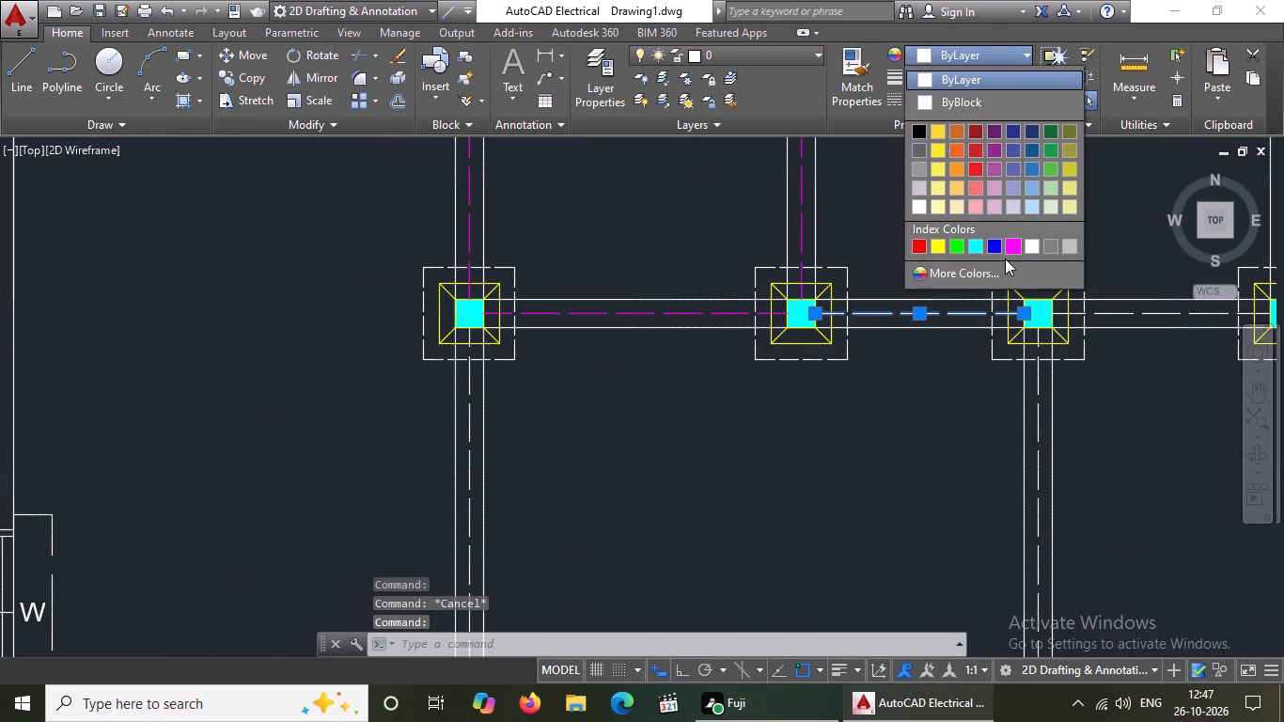
left_click(1010, 245)
scroll(933, 290, "down", 3)
key("Escape")
Set the horizontal centerline between the second row's third and fourth footings to Magenta.
scroll(1027, 303, "down", 1)
scroll(1027, 303, "up", 4)
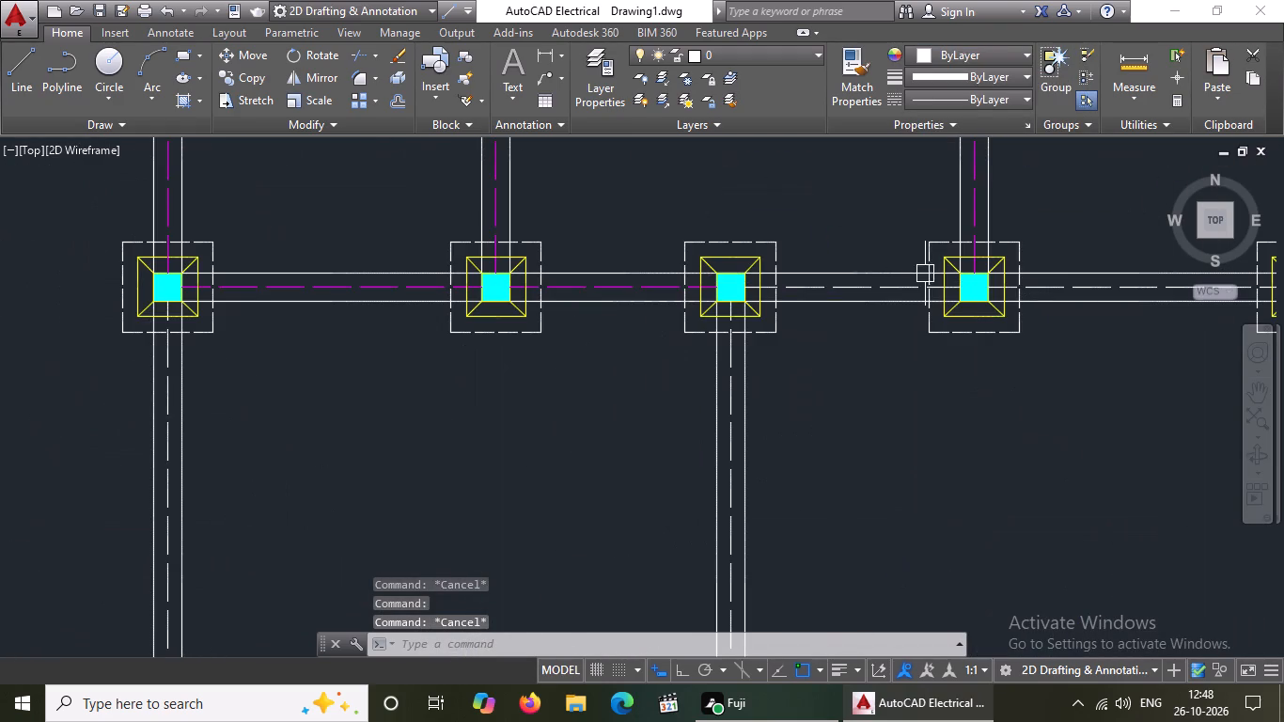
left_click(815, 289)
left_click(966, 53)
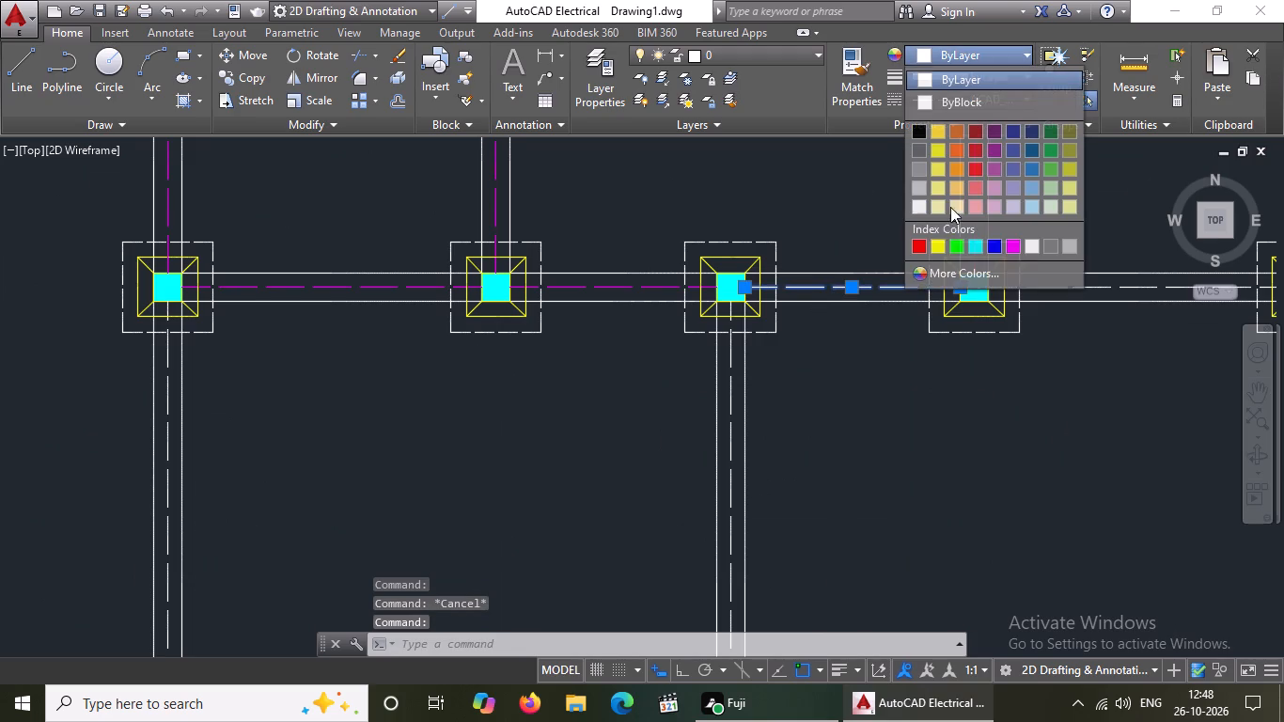
left_click(1015, 246)
scroll(901, 312, "down", 4)
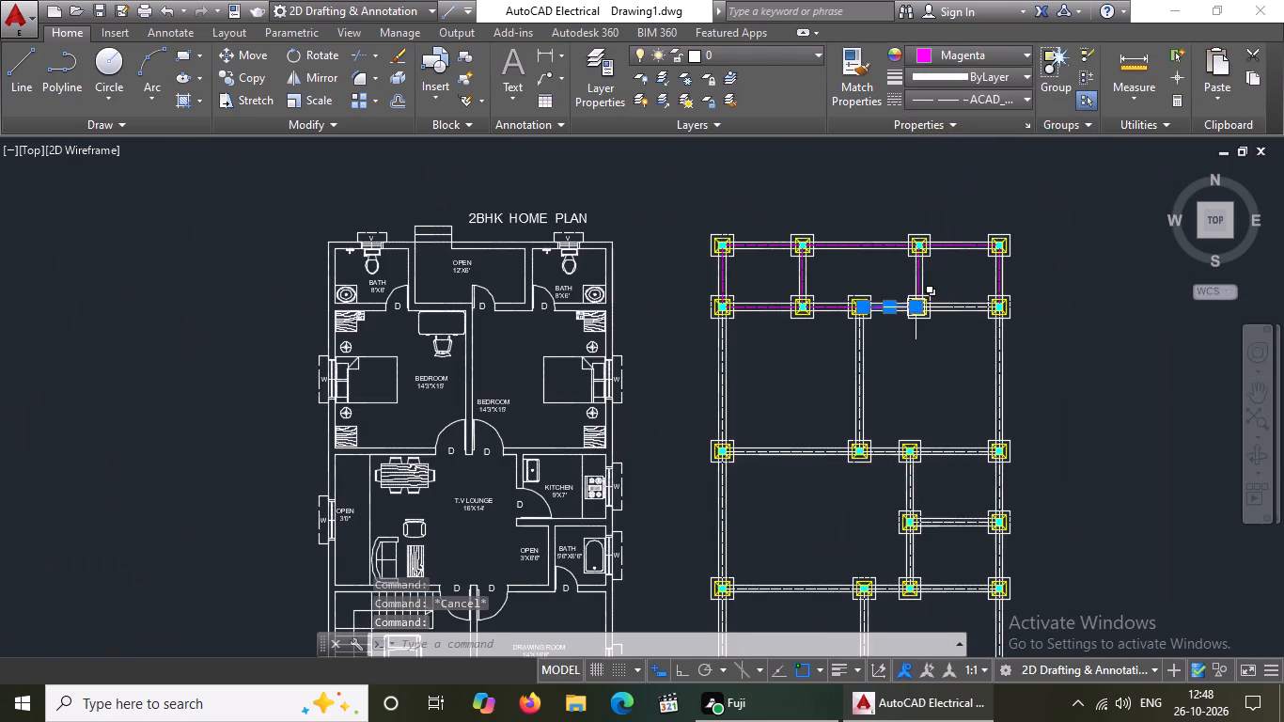
key("Escape")
Set the horizontal centerline between the second row's fourth and fifth footings to Magenta.
scroll(952, 301, "up", 3)
left_click(963, 323)
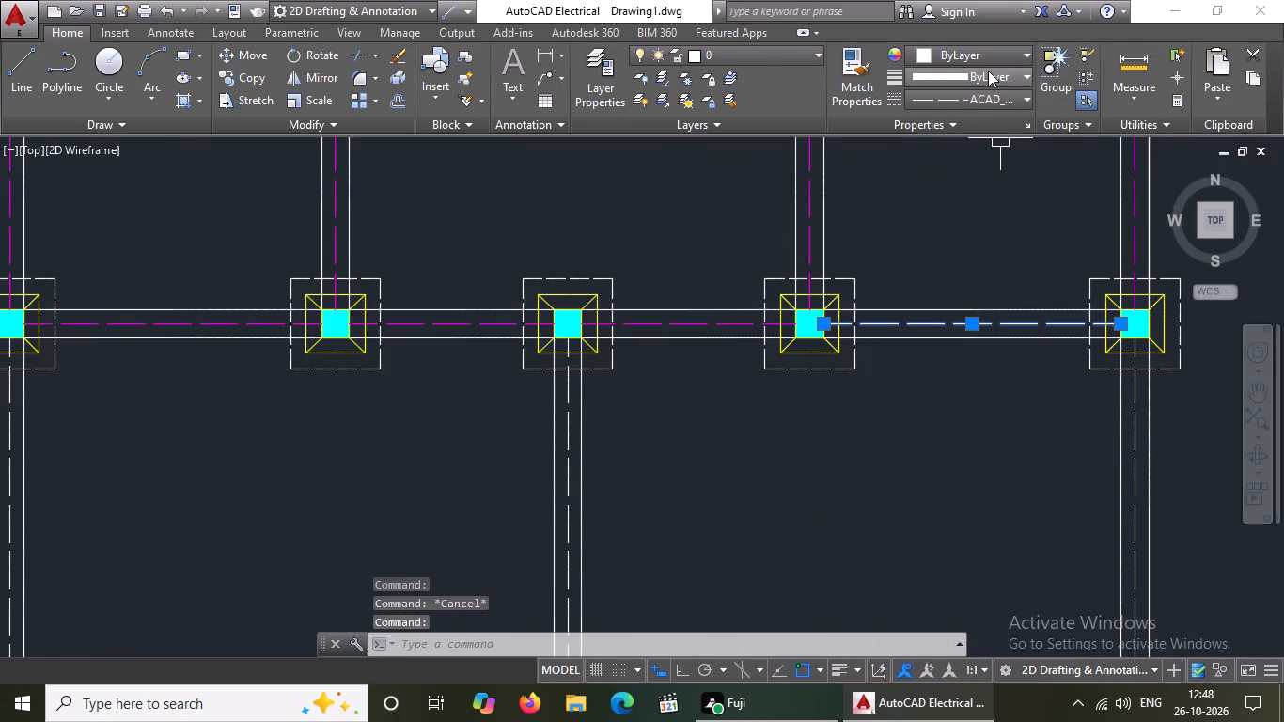
left_click(998, 54)
left_click(1015, 243)
scroll(707, 451, "down", 3)
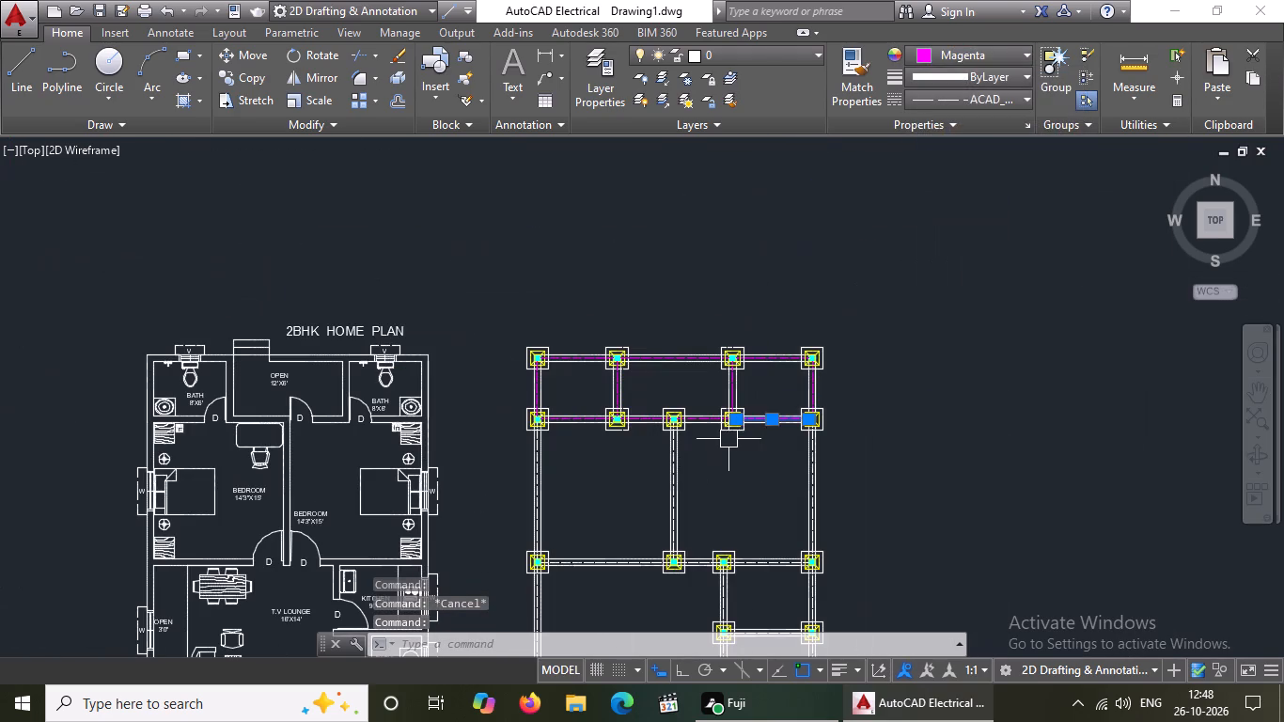
key("Escape")
Set the vertical centerline joining the leftmost footings of the second and third rows to Magenta.
scroll(533, 469, "up", 4)
left_click(537, 441)
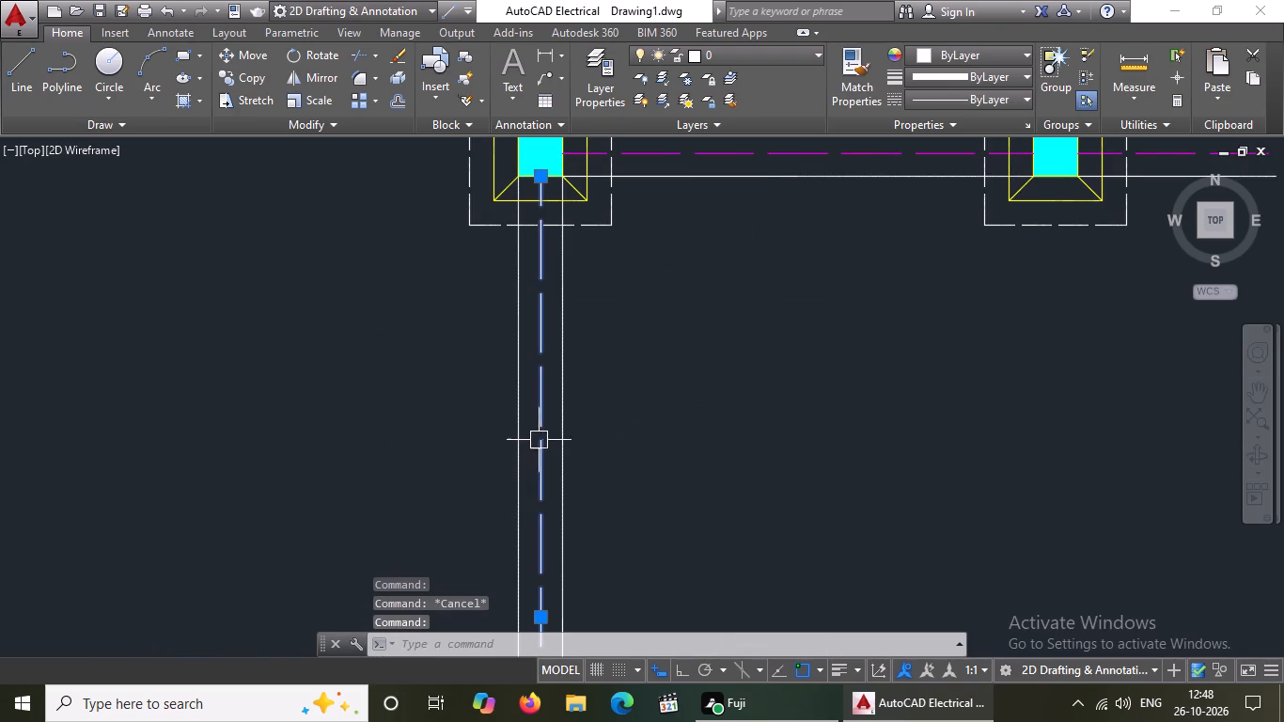
left_click(985, 55)
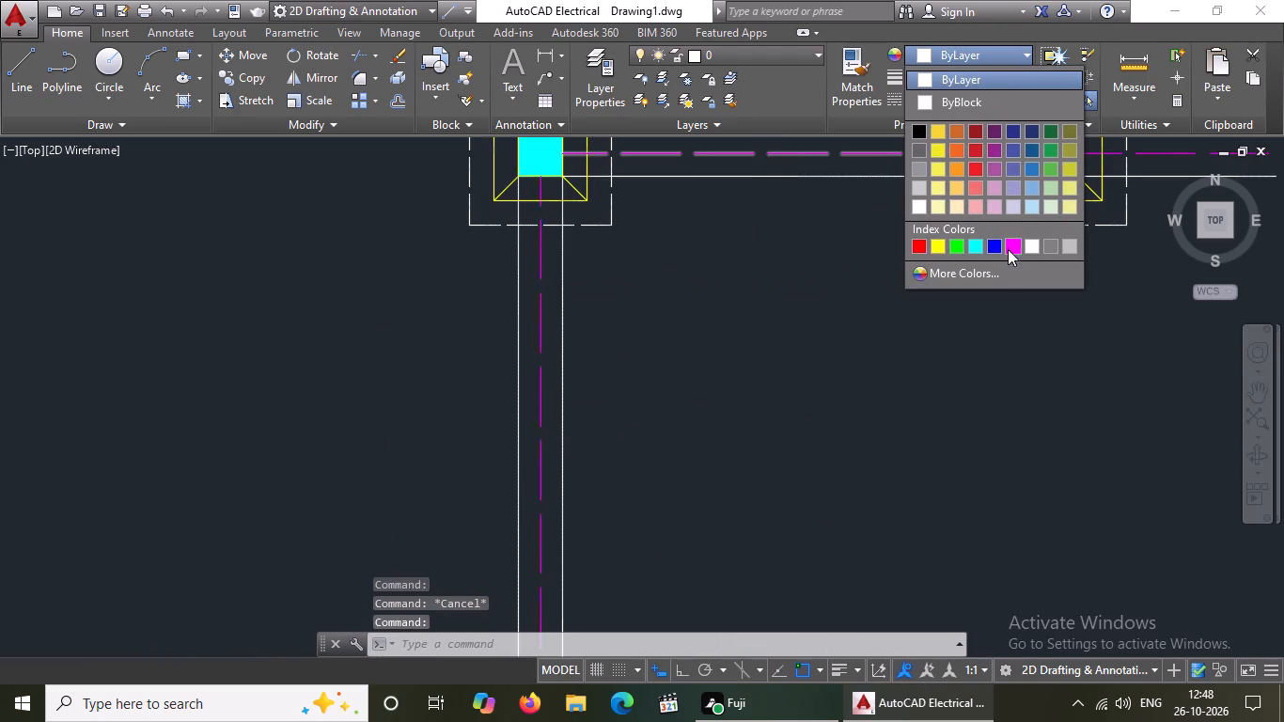
left_click(1011, 244)
scroll(808, 279, "down", 4)
key("Escape")
Set the vertical centerline from the second row's third footing down to the third row's second footing to Magenta.
scroll(928, 349, "up", 3)
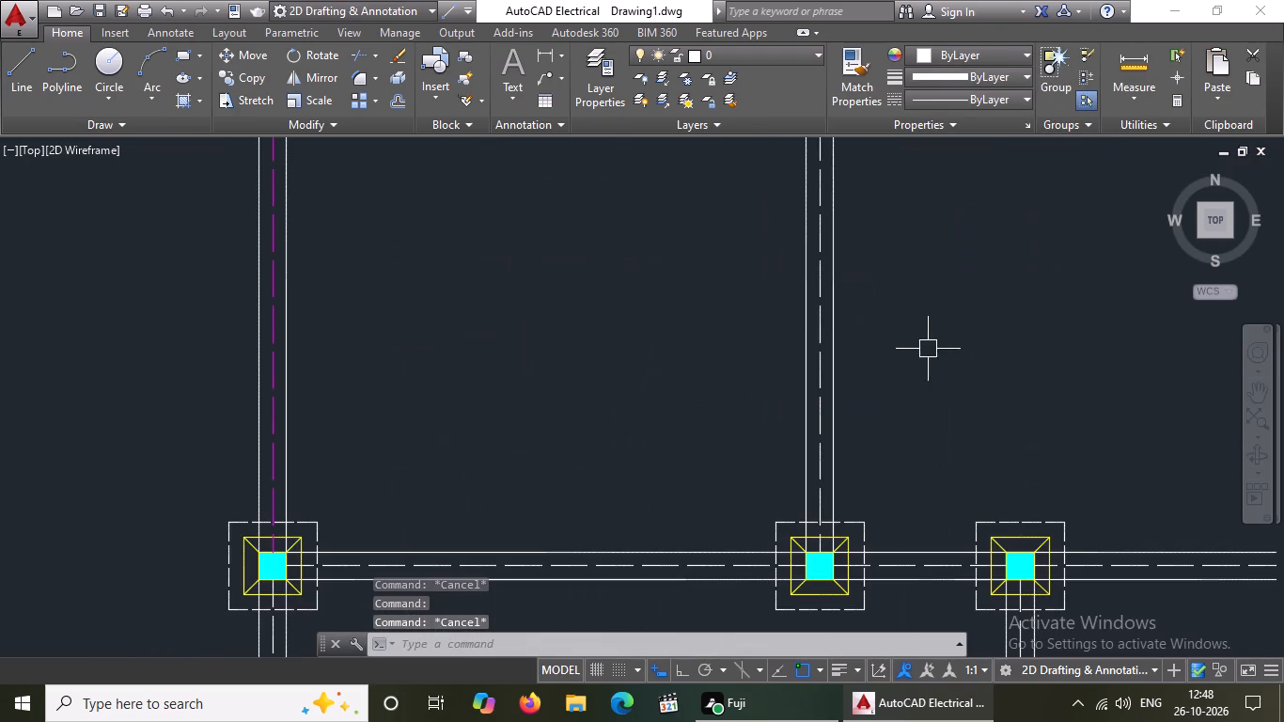
left_click(821, 333)
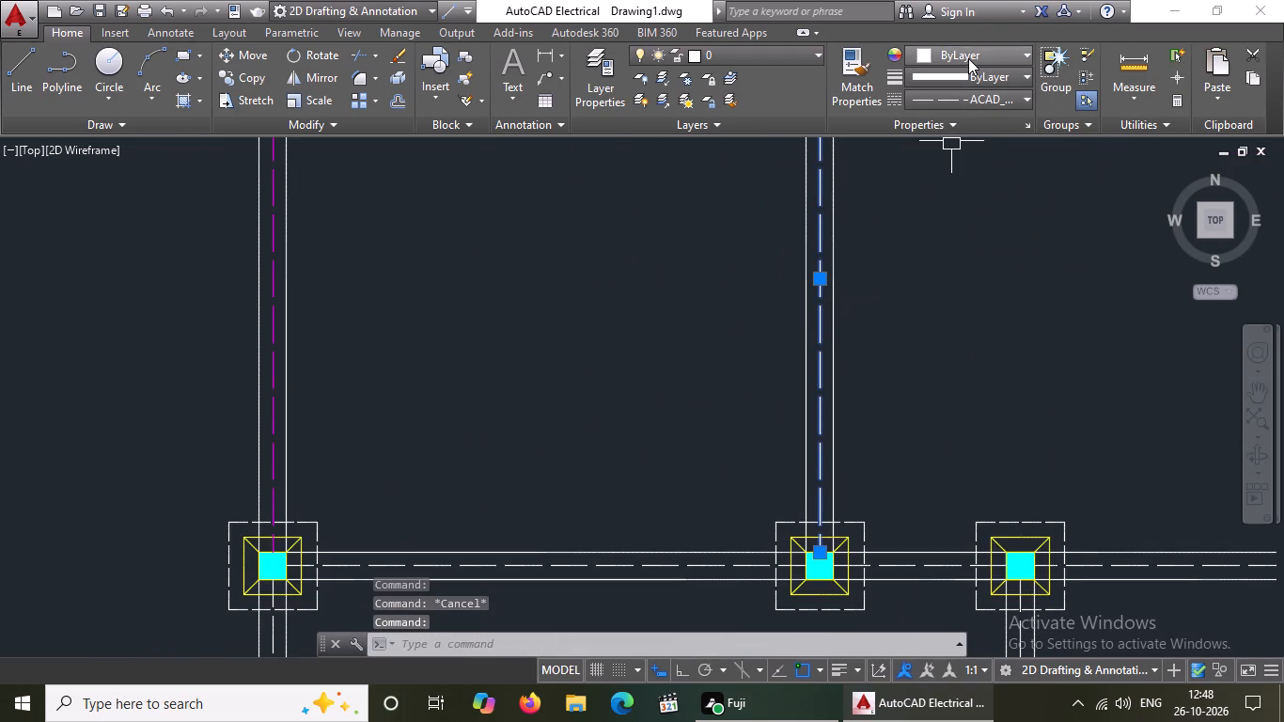
left_click(968, 58)
left_click(1015, 244)
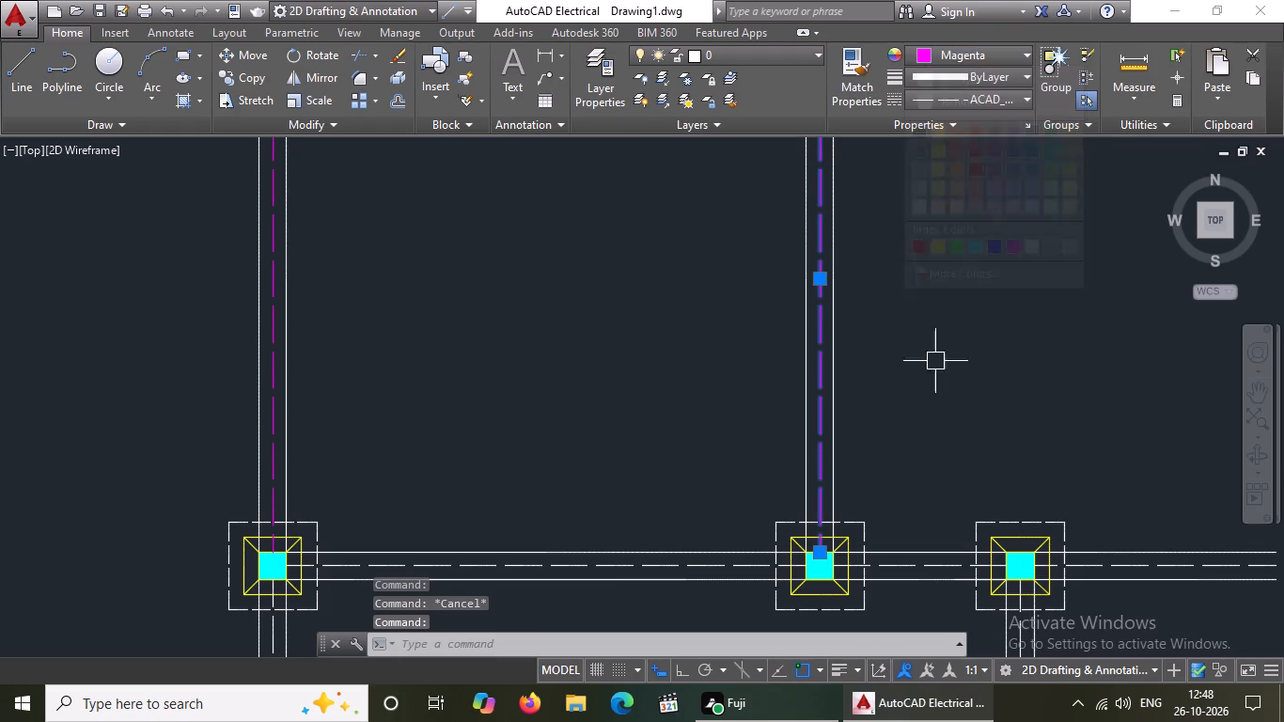
key("Escape")
Set the vertical centerline joining the rightmost footings of the second and third rows to Magenta.
scroll(899, 423, "down", 3)
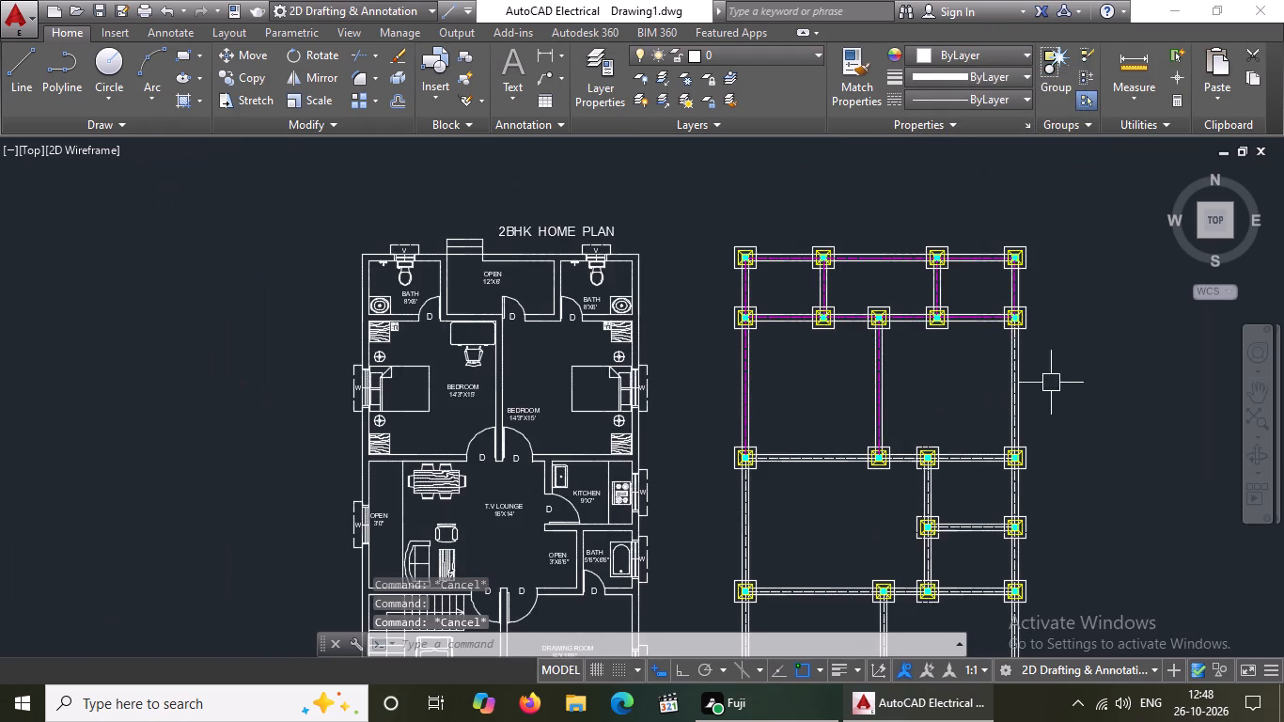
scroll(1051, 383, "up", 3)
scroll(959, 370, "up", 1)
left_click(953, 373)
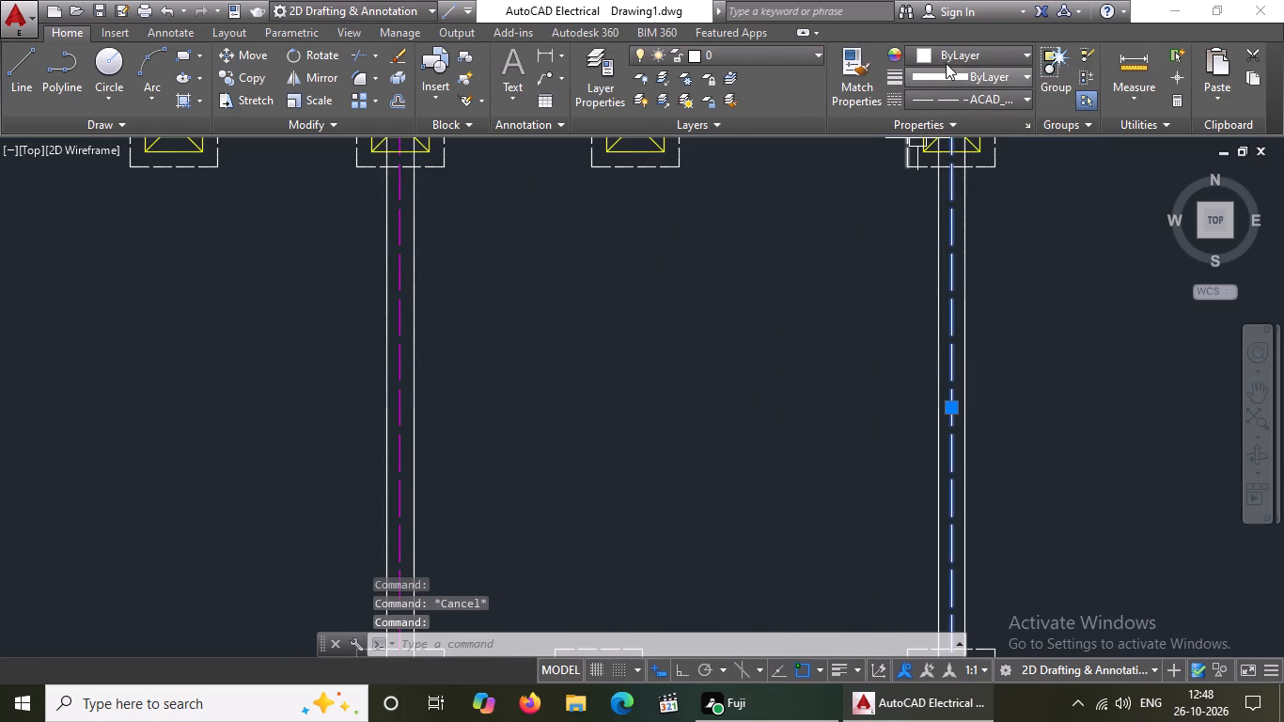
left_click(955, 55)
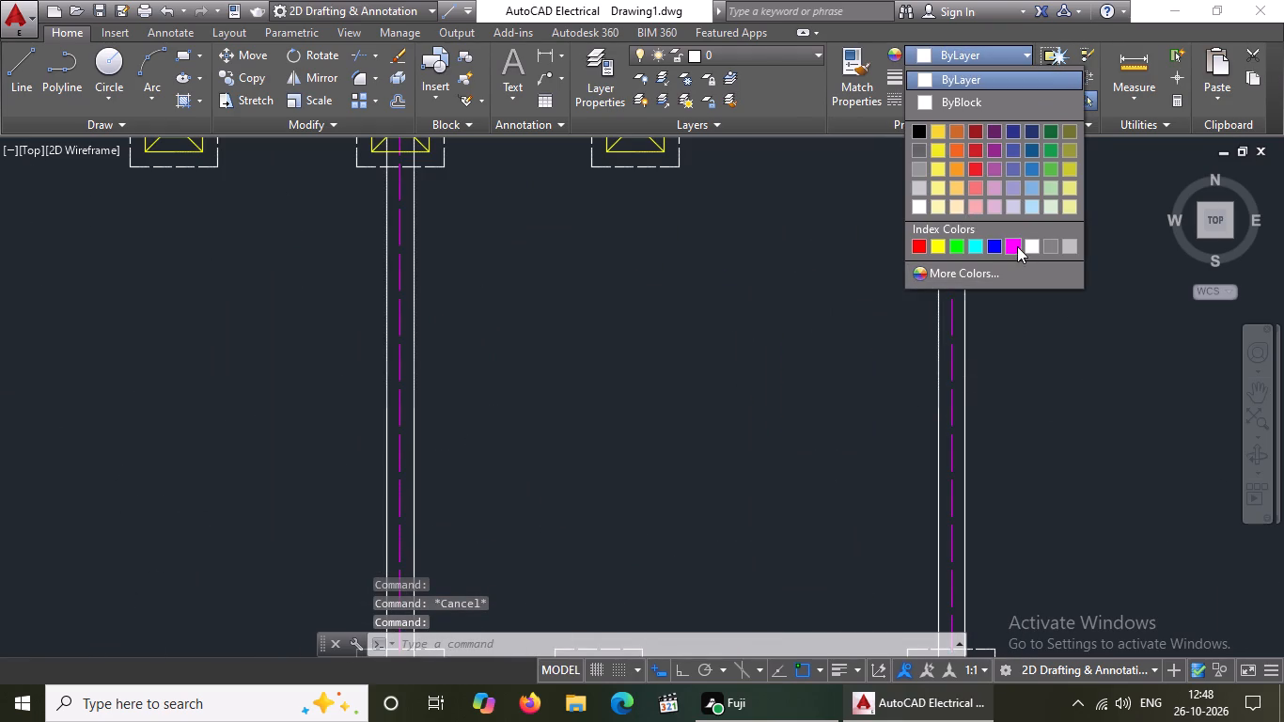
left_click(1016, 243)
scroll(944, 255, "down", 5)
key("Escape")
Set the horizontal centerline between the third row's first and second footings to Magenta.
scroll(892, 337, "up", 3)
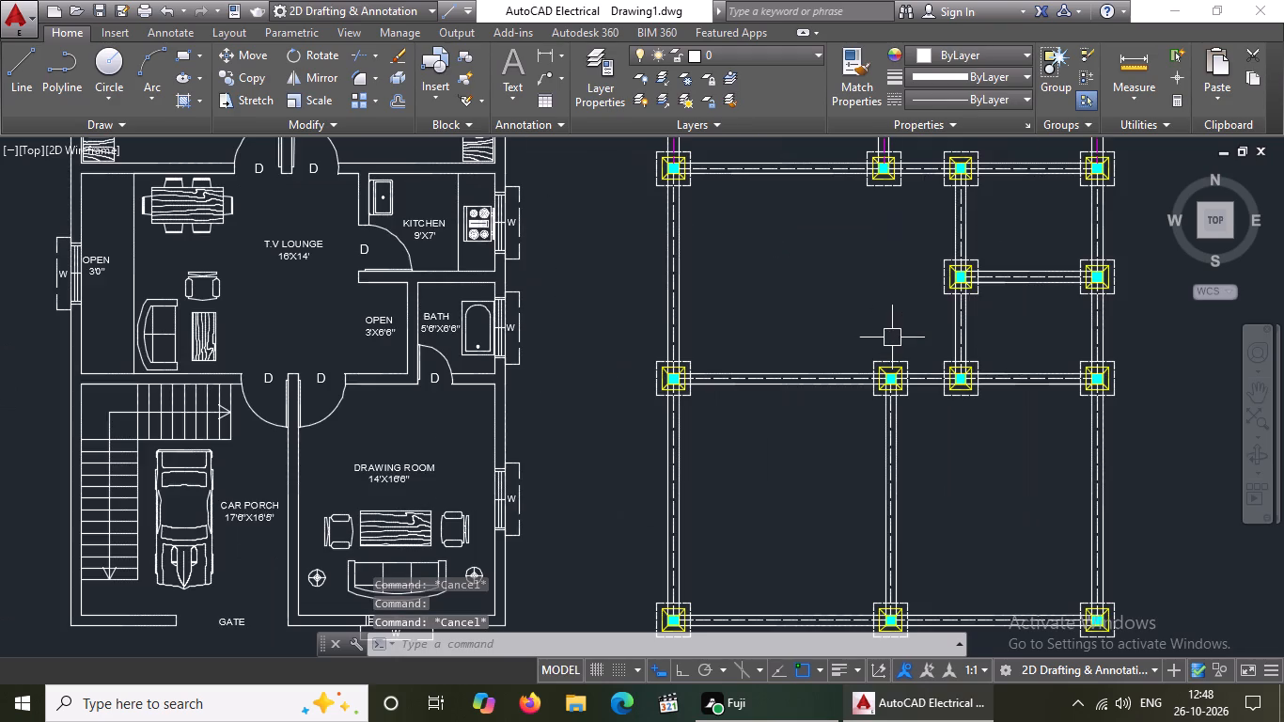
scroll(709, 162, "up", 3)
left_click(730, 190)
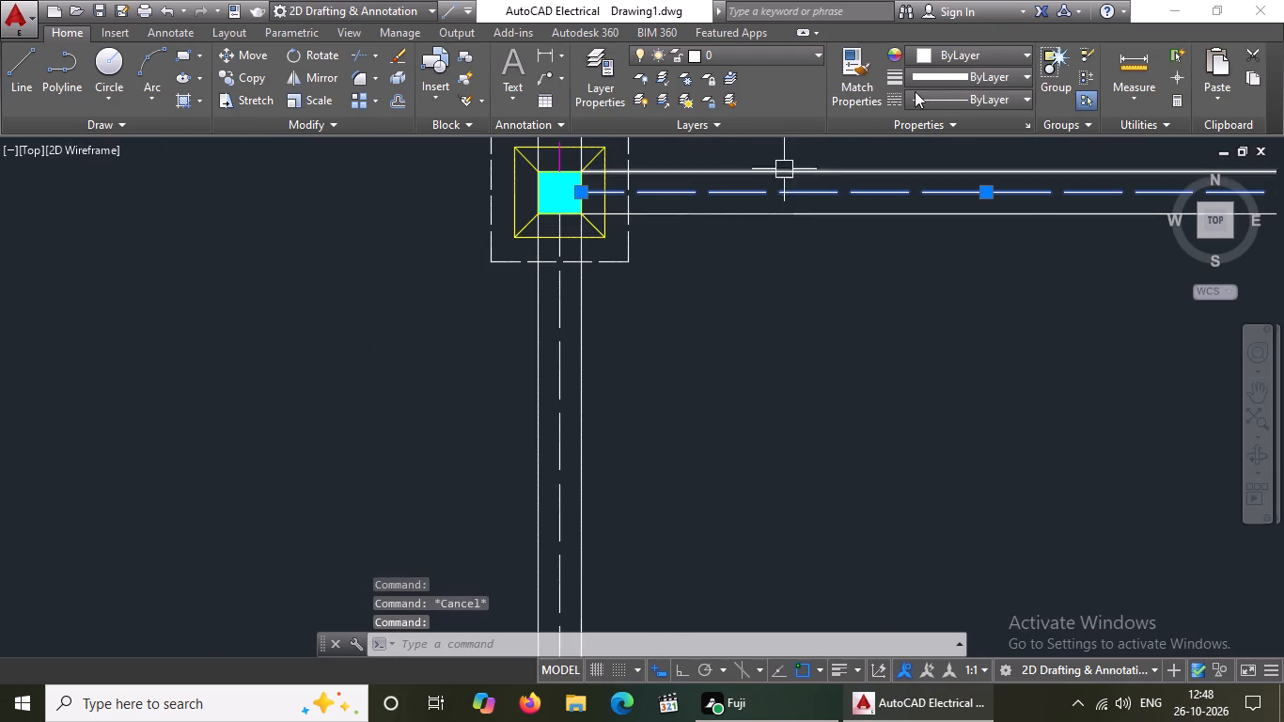
left_click(994, 49)
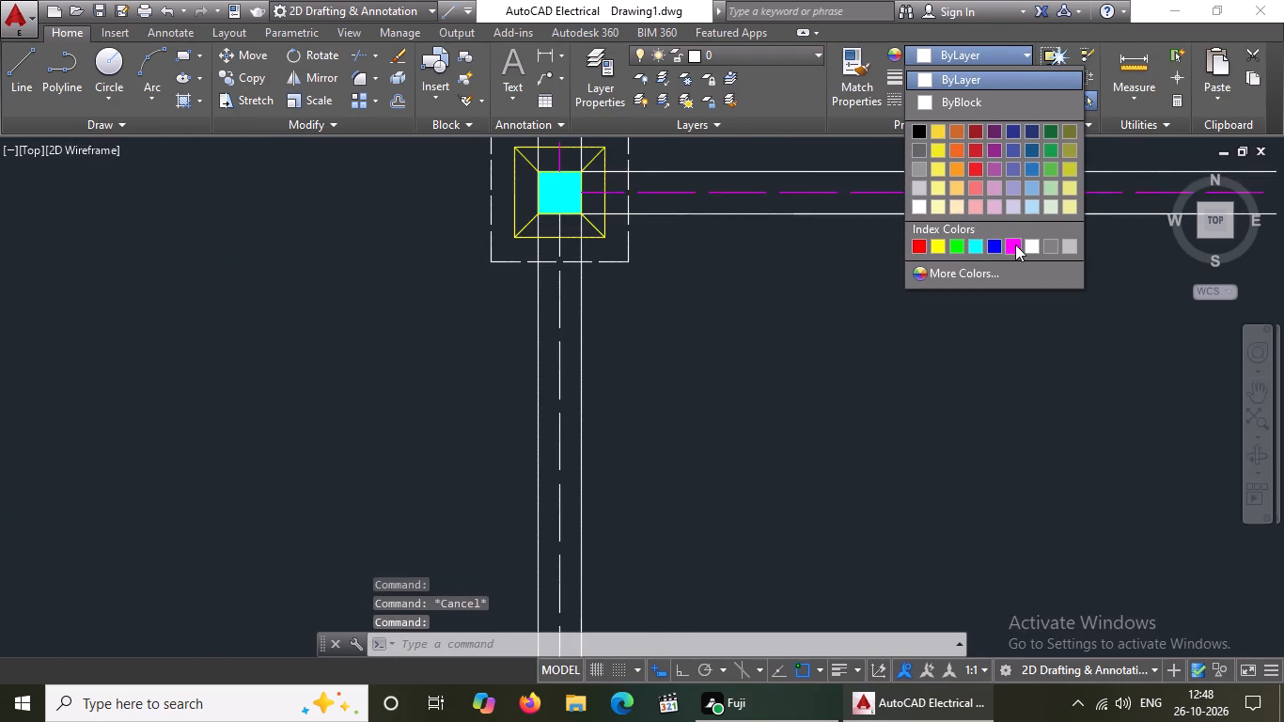
left_click(1015, 244)
scroll(904, 272, "down", 3)
key("Escape")
Set the horizontal centerline between the third row's second and third footings to Magenta.
scroll(1107, 243, "up", 3)
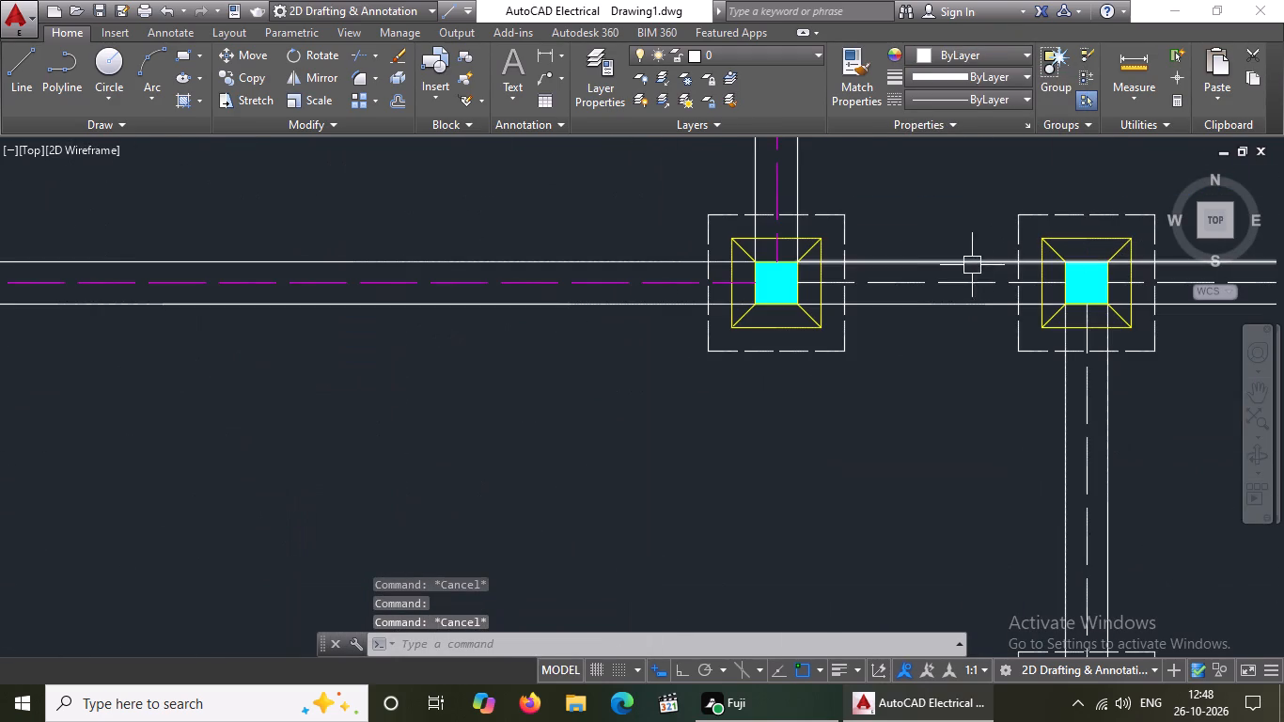
left_click(945, 283)
left_click(989, 52)
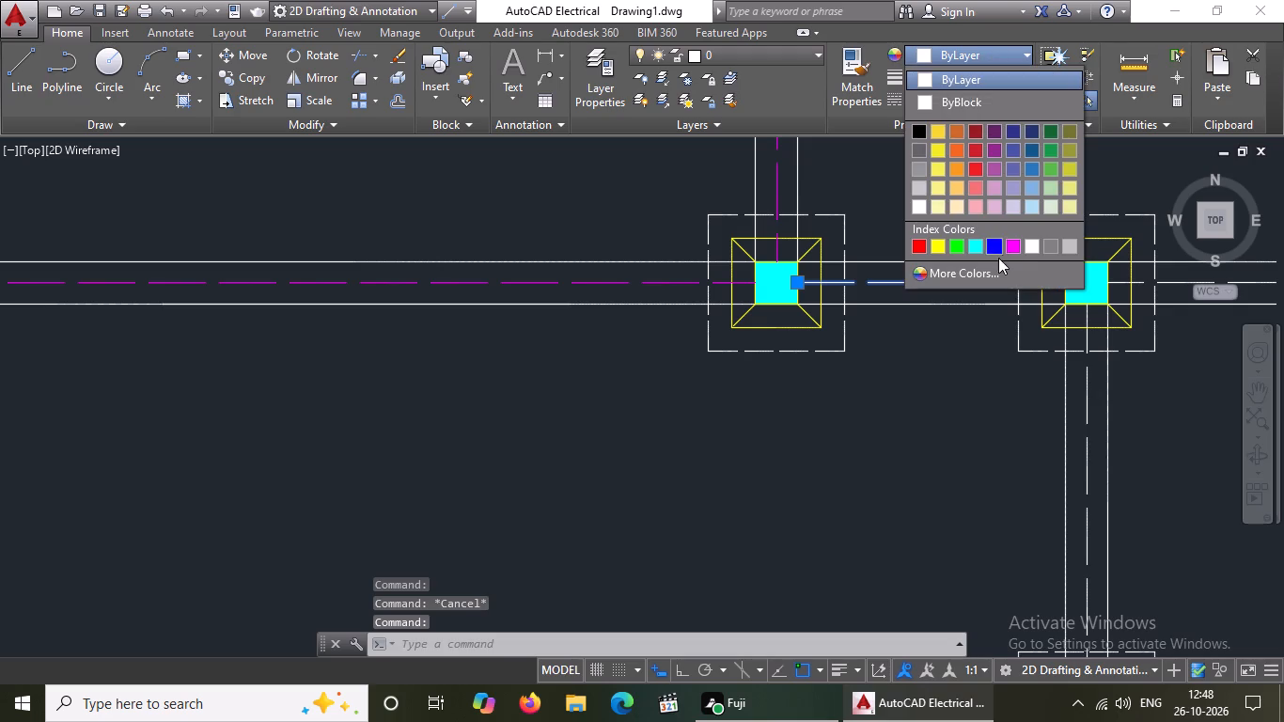
left_click(1012, 245)
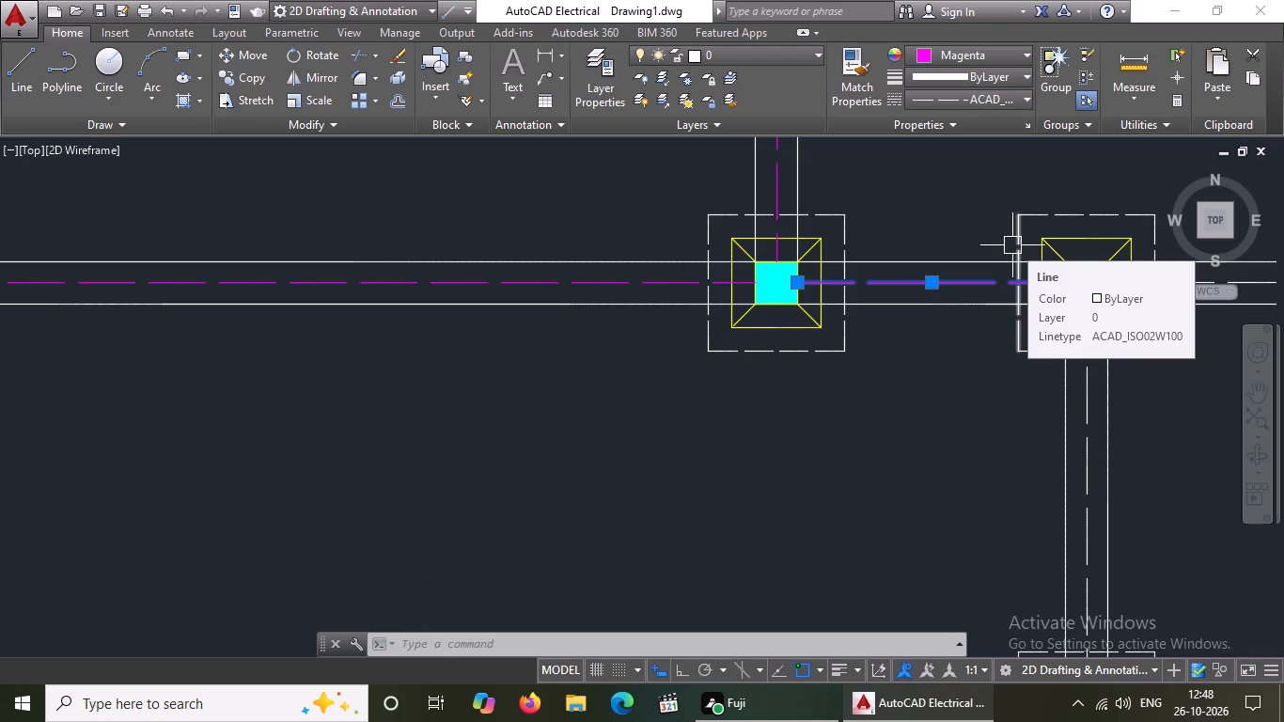
key("Escape")
Set the horizontal centerline between the third row's third and fourth footings to Magenta.
scroll(1034, 287, "down", 3)
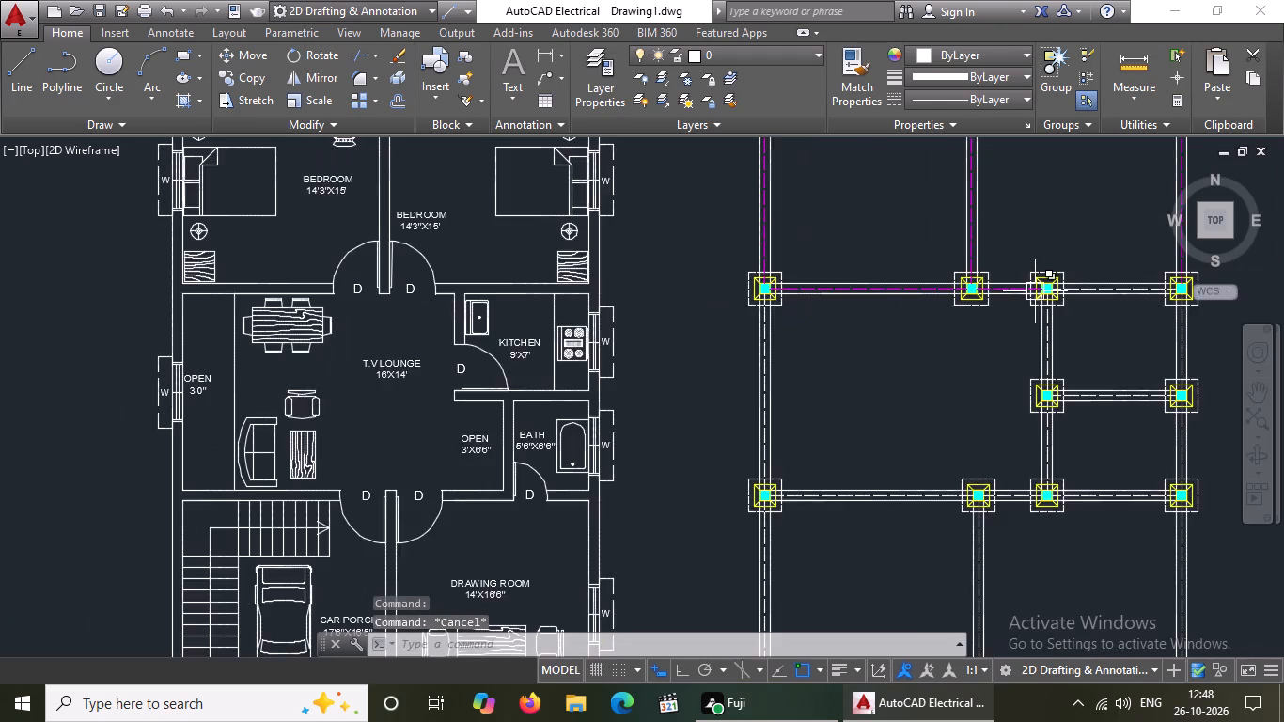
scroll(1035, 291, "down", 1)
scroll(1085, 281, "up", 3)
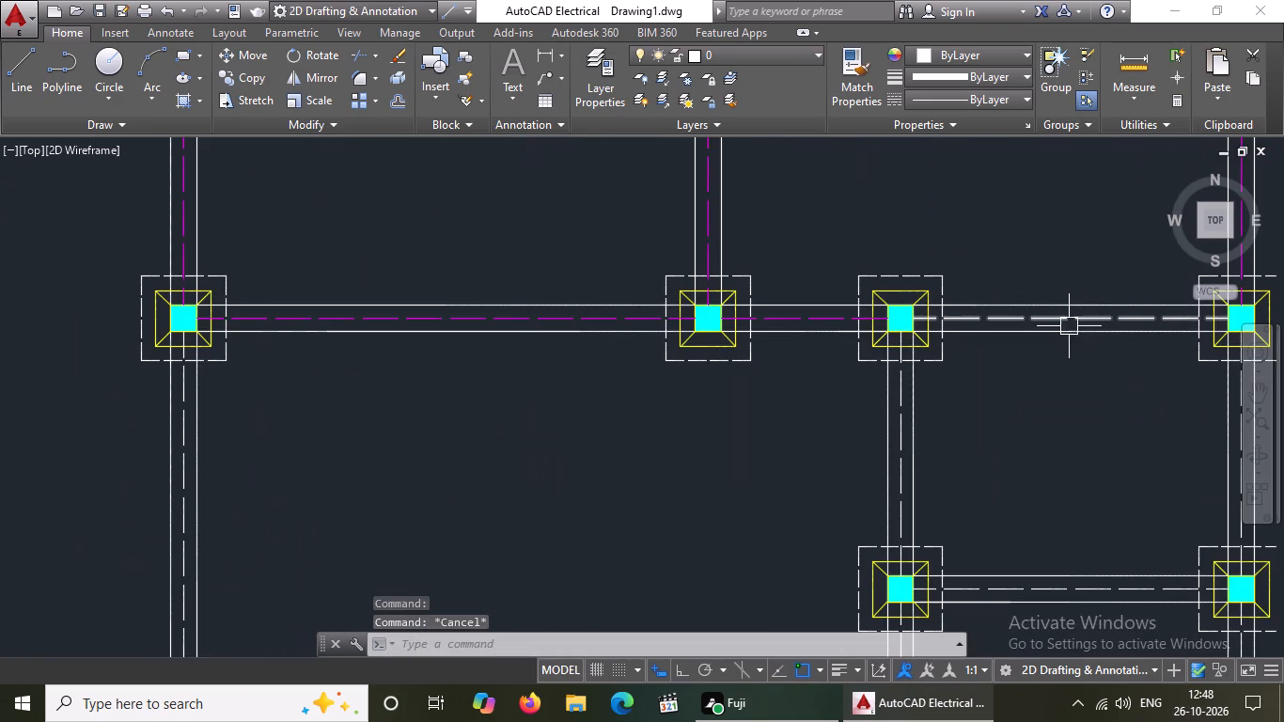
left_click(1072, 319)
left_click(932, 46)
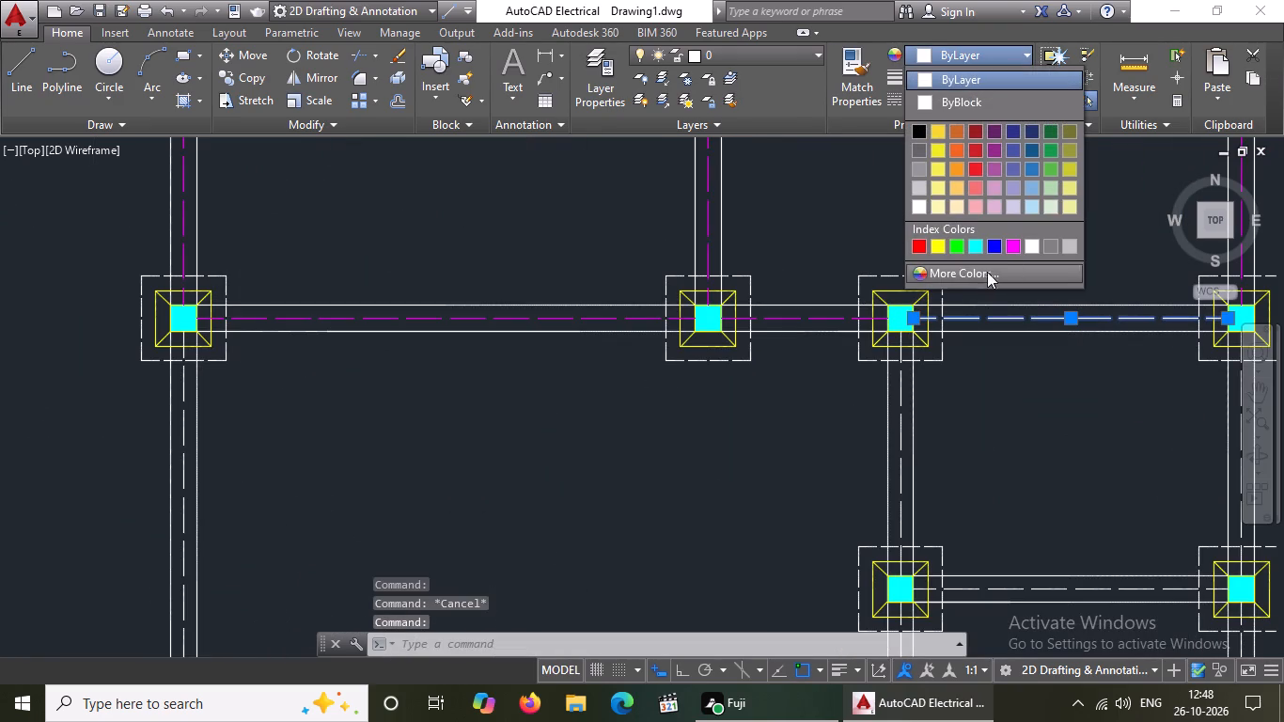
left_click(1014, 245)
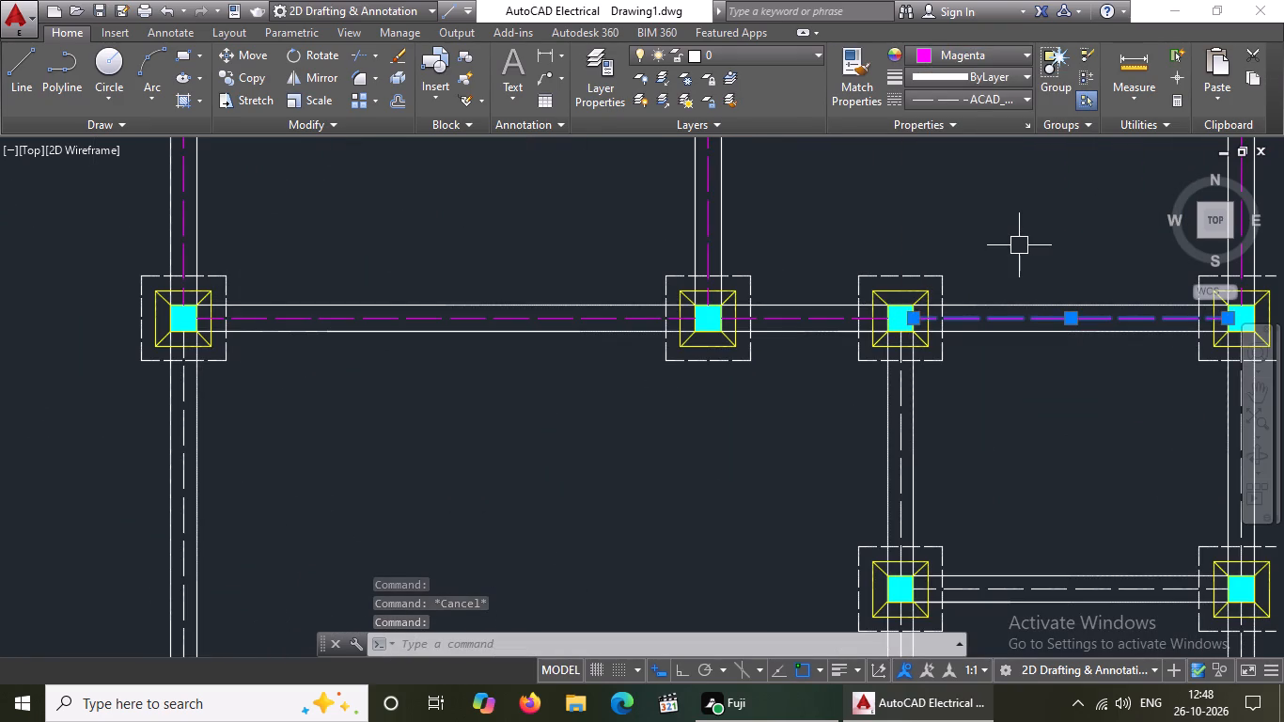
key("Escape")
Set the long vertical centerline running down from the third row's leftmost footing to the fifth row to Magenta.
scroll(1069, 288, "down", 2)
scroll(1148, 337, "up", 3)
scroll(448, 339, "down", 3)
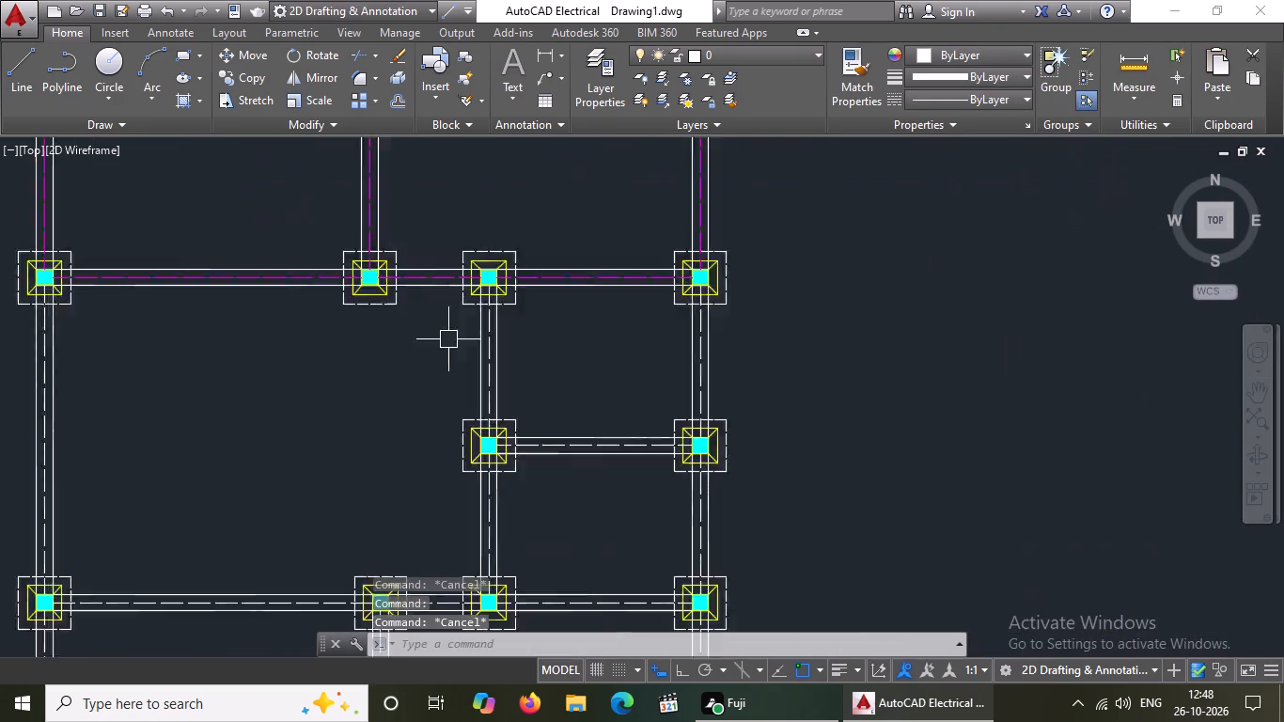
scroll(448, 339, "down", 1)
scroll(248, 350, "up", 4)
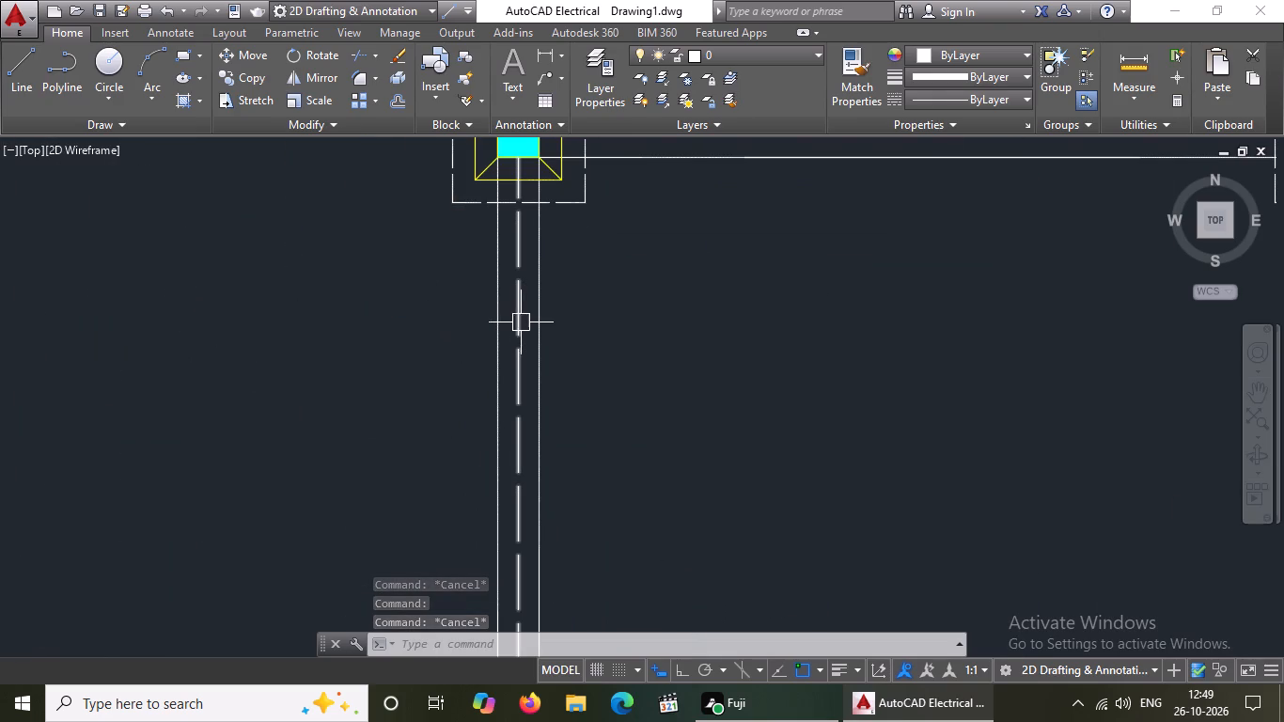
left_click_drag(520, 327, 535, 321)
left_click(938, 52)
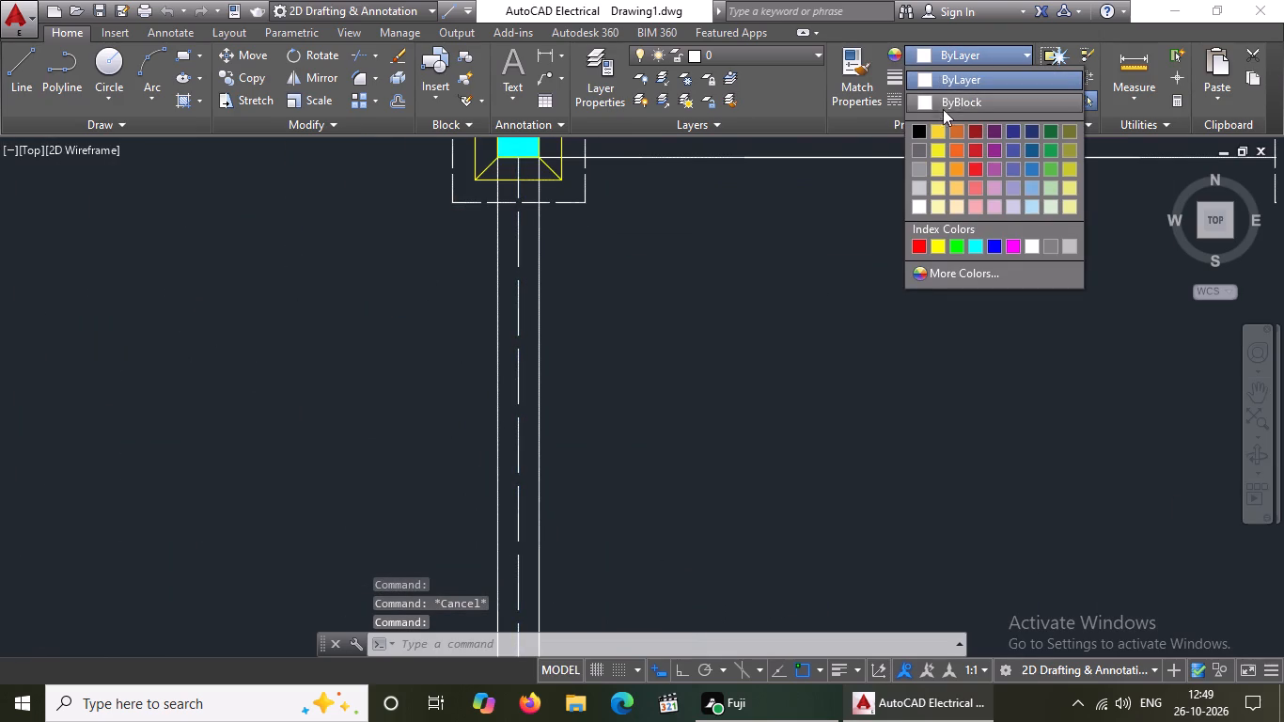
left_click(1008, 240)
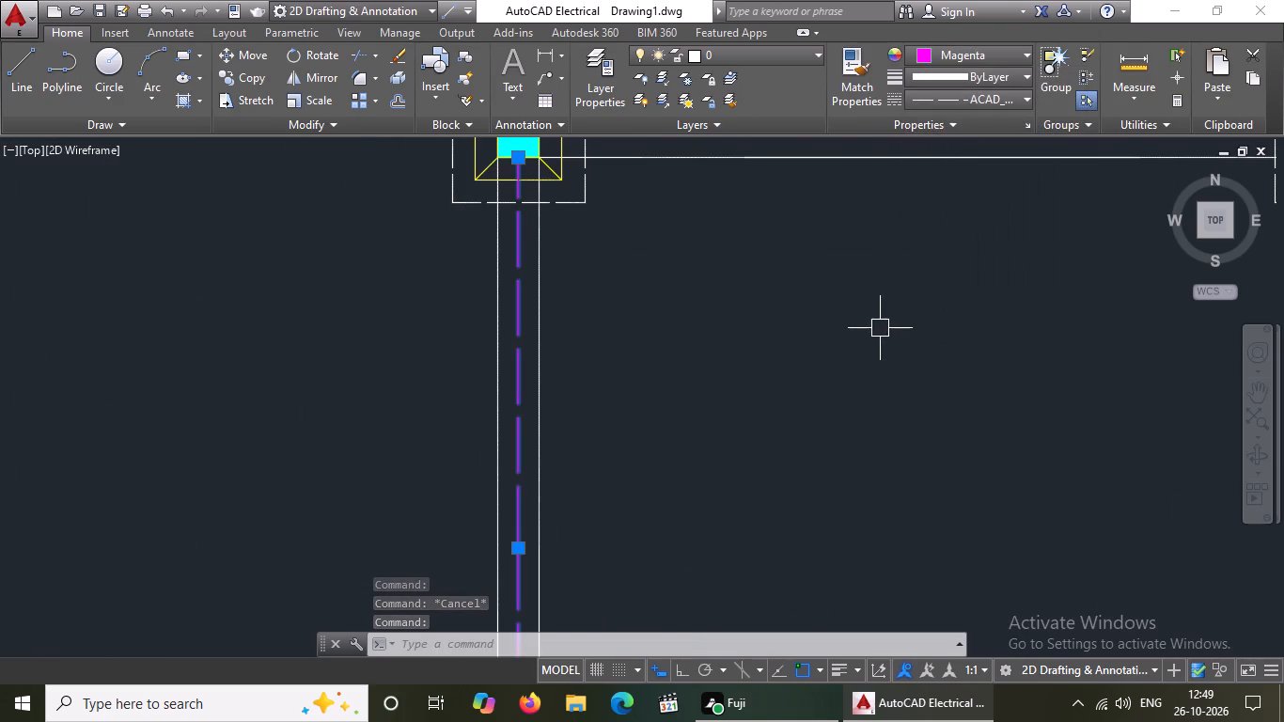
scroll(879, 327, "down", 6)
key("Escape")
Set the vertical centerline from the third row's third footing down to the two-footing fourth row to Magenta.
scroll(986, 348, "up", 4)
scroll(836, 295, "up", 3)
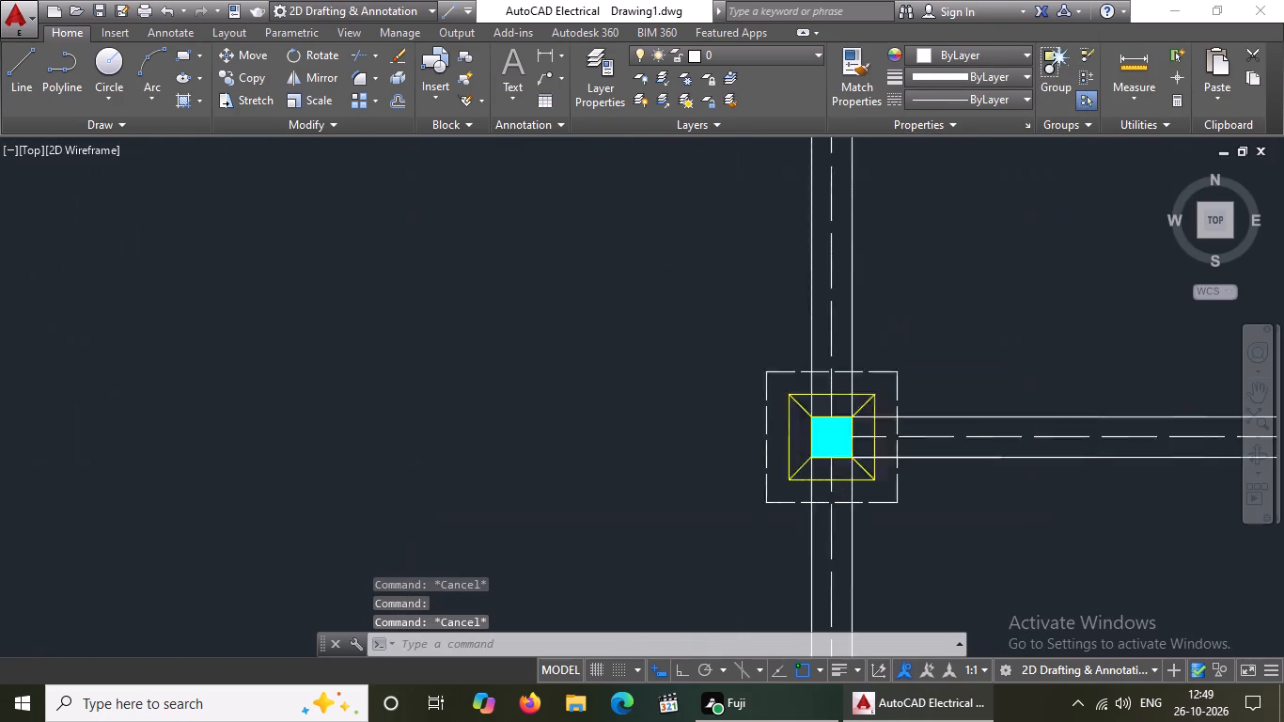
left_click(821, 314)
left_click(967, 59)
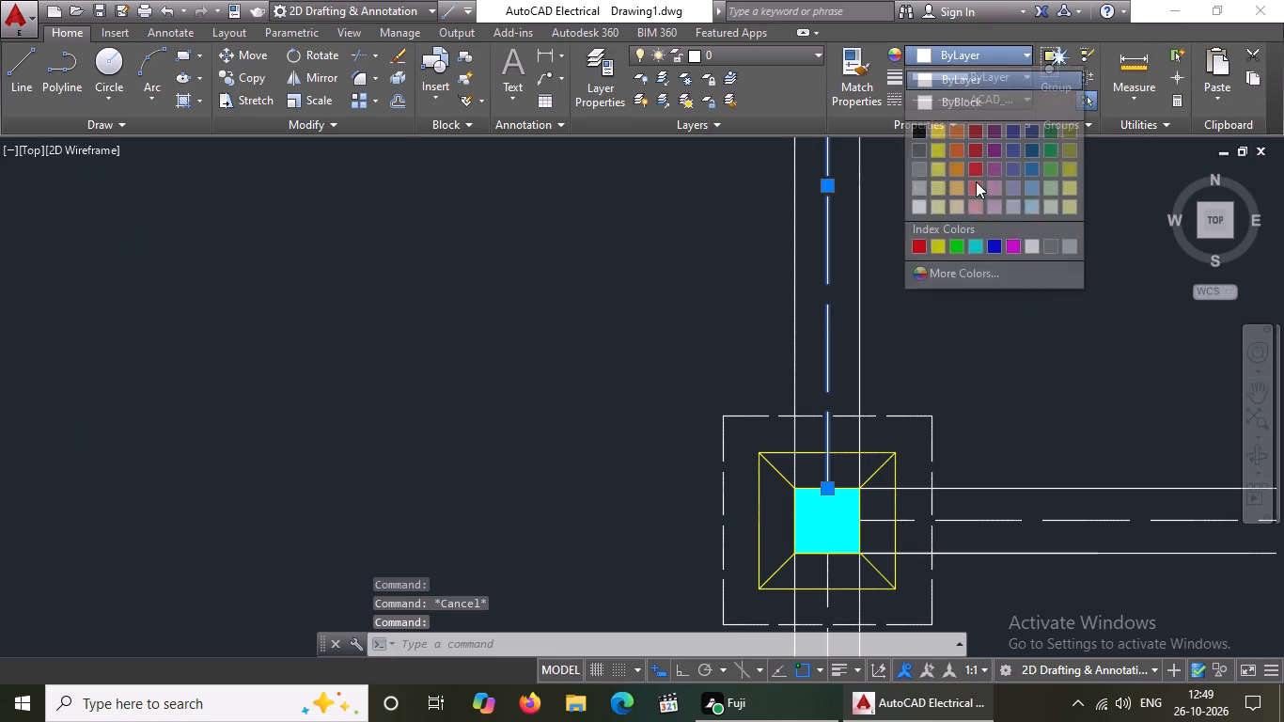
left_click(1011, 247)
scroll(900, 328, "down", 5)
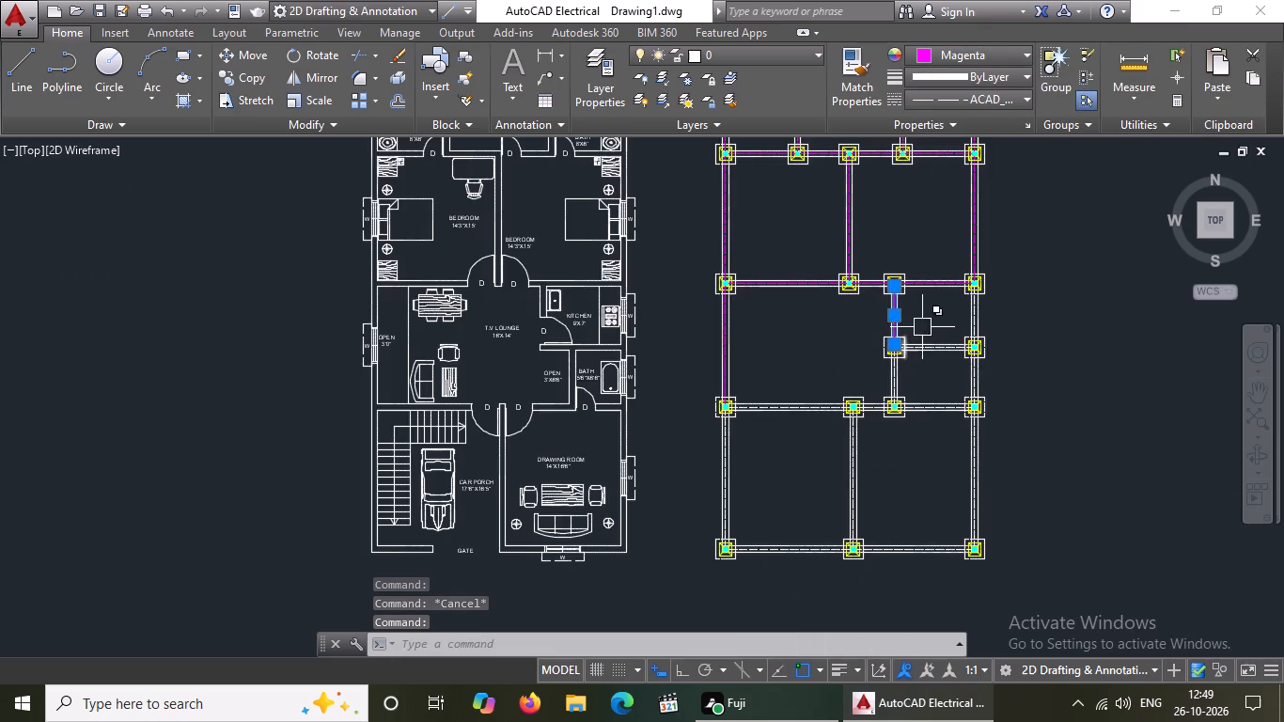
key("Escape")
Set the vertical centerline joining the rightmost footings of the third row and the two-footing fourth row to Magenta.
scroll(999, 312, "up", 3)
left_click(883, 310)
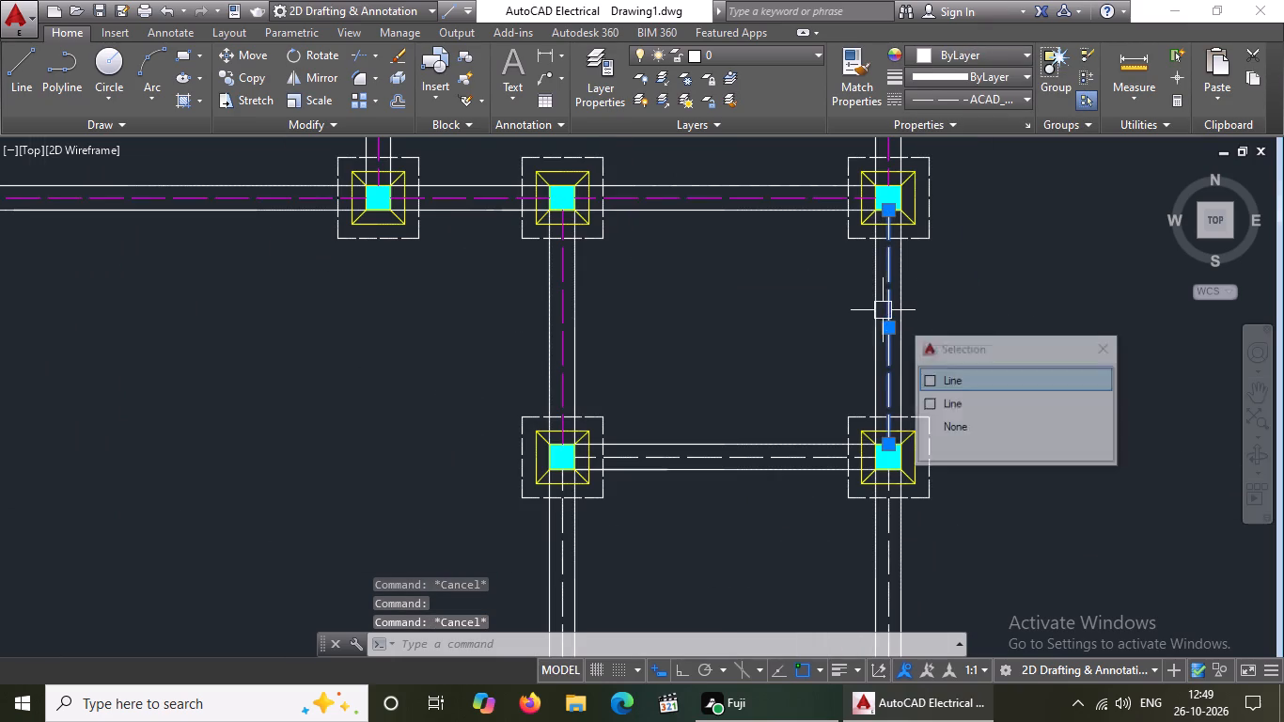
left_click(964, 55)
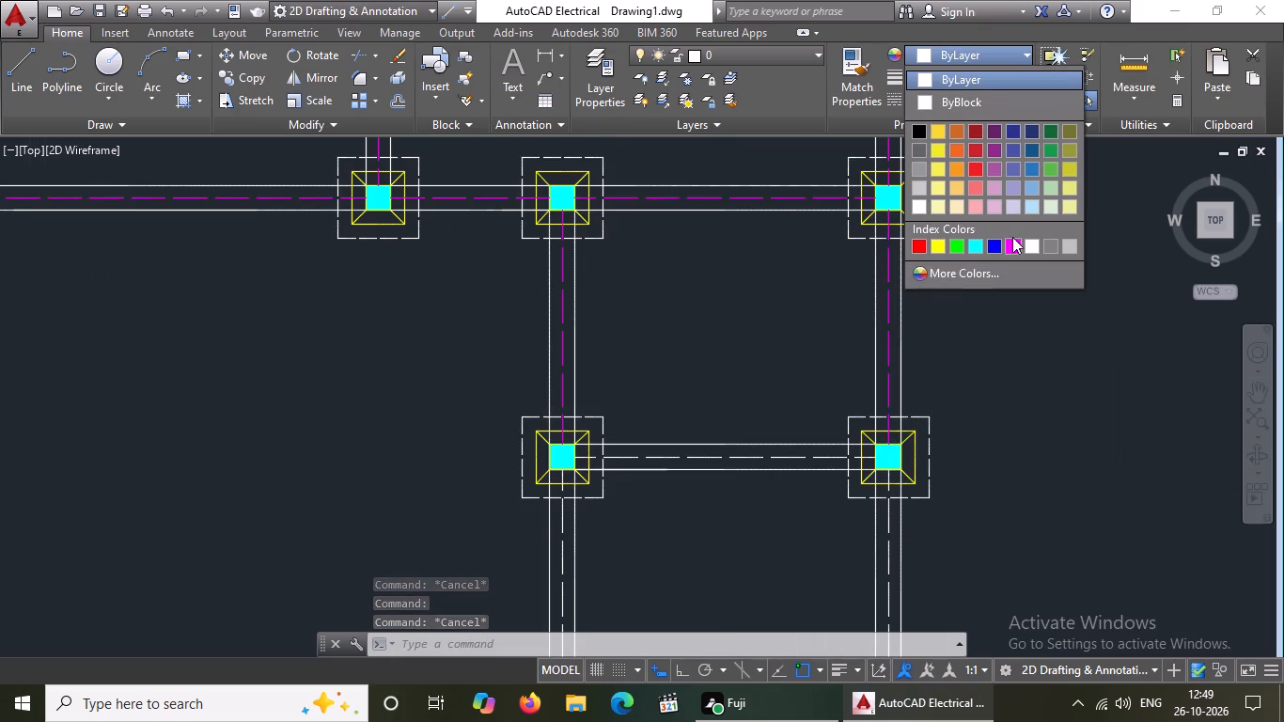
left_click(1012, 237)
scroll(932, 334, "down", 5)
key("Escape")
Set the horizontal centerline between the two footings of the short fourth row to Magenta.
scroll(890, 349, "up", 2)
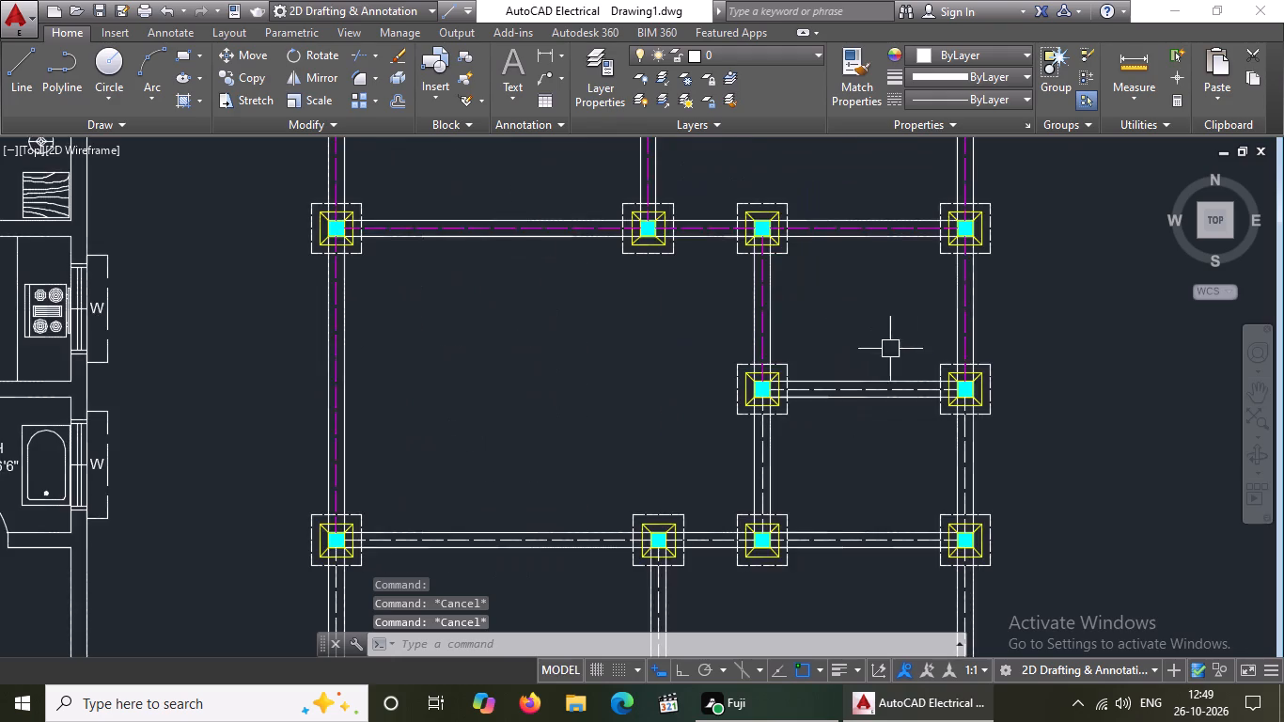
scroll(859, 401, "up", 3)
left_click(863, 357)
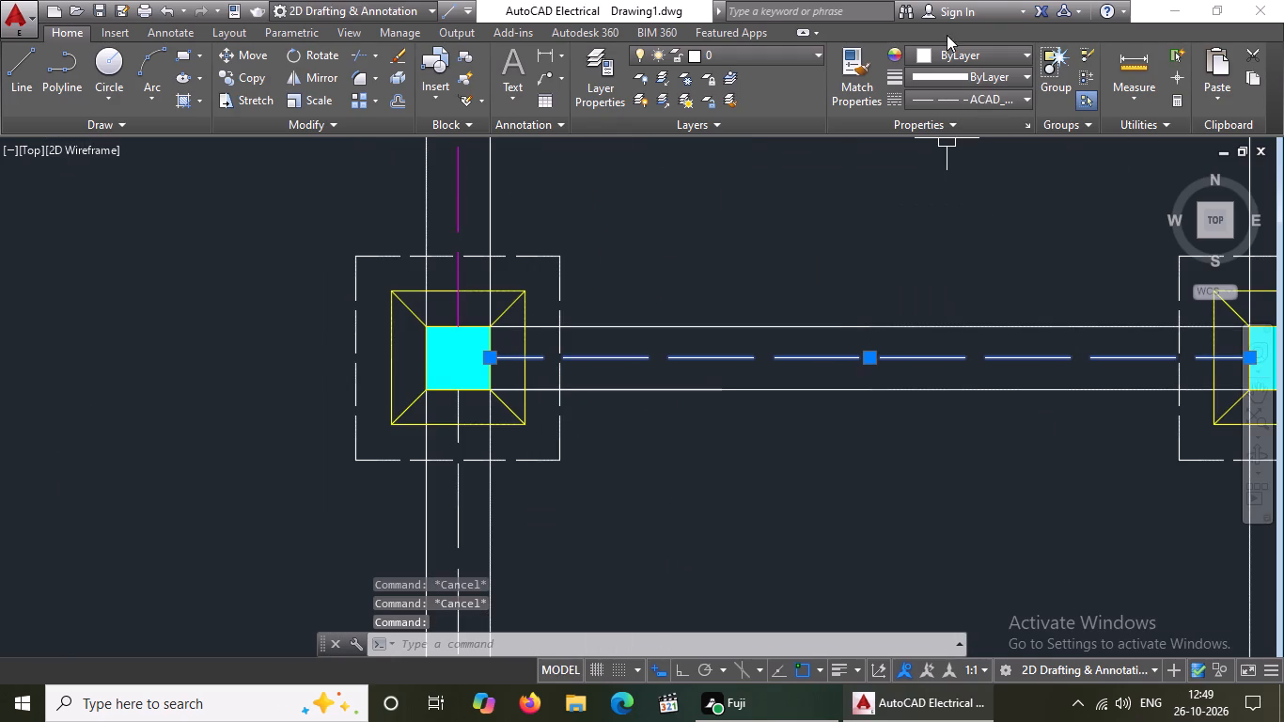
left_click(948, 47)
left_click(1010, 239)
scroll(867, 319, "down", 6)
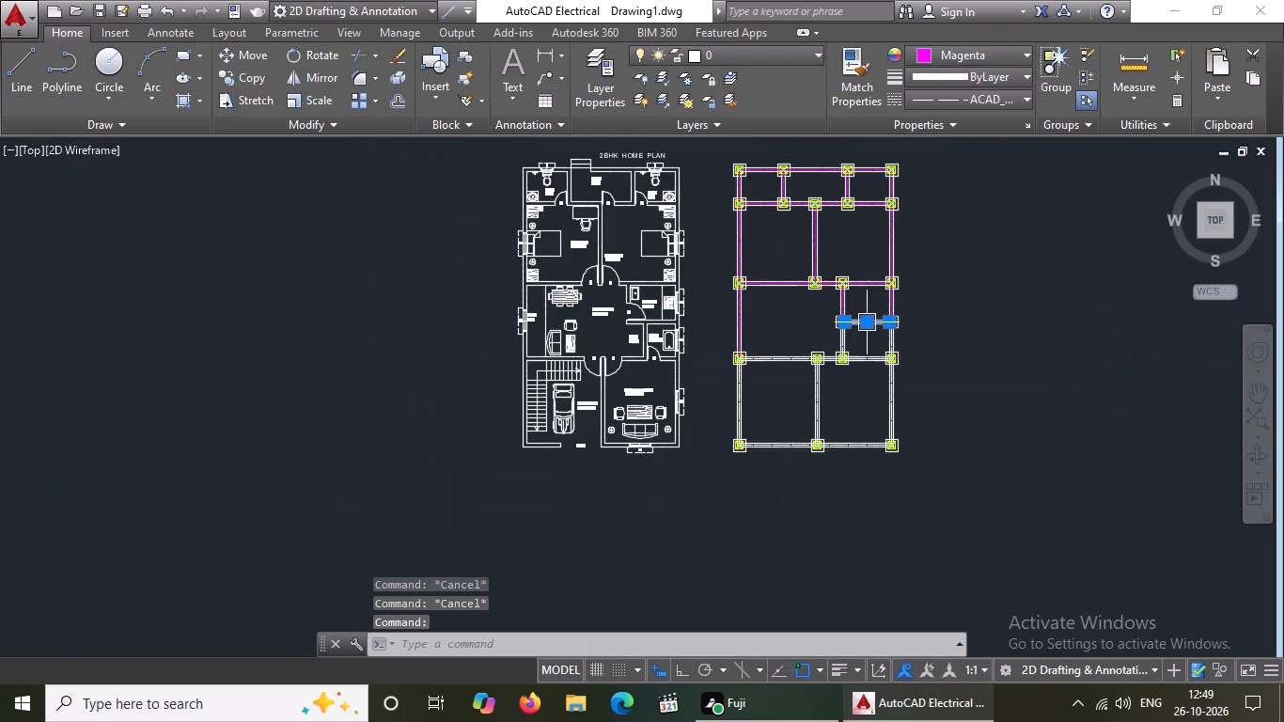
Set the vertical centerline from the short fourth row's first footing down to the fifth row's third footing to Magenta.
key("Escape")
scroll(847, 334, "up", 5)
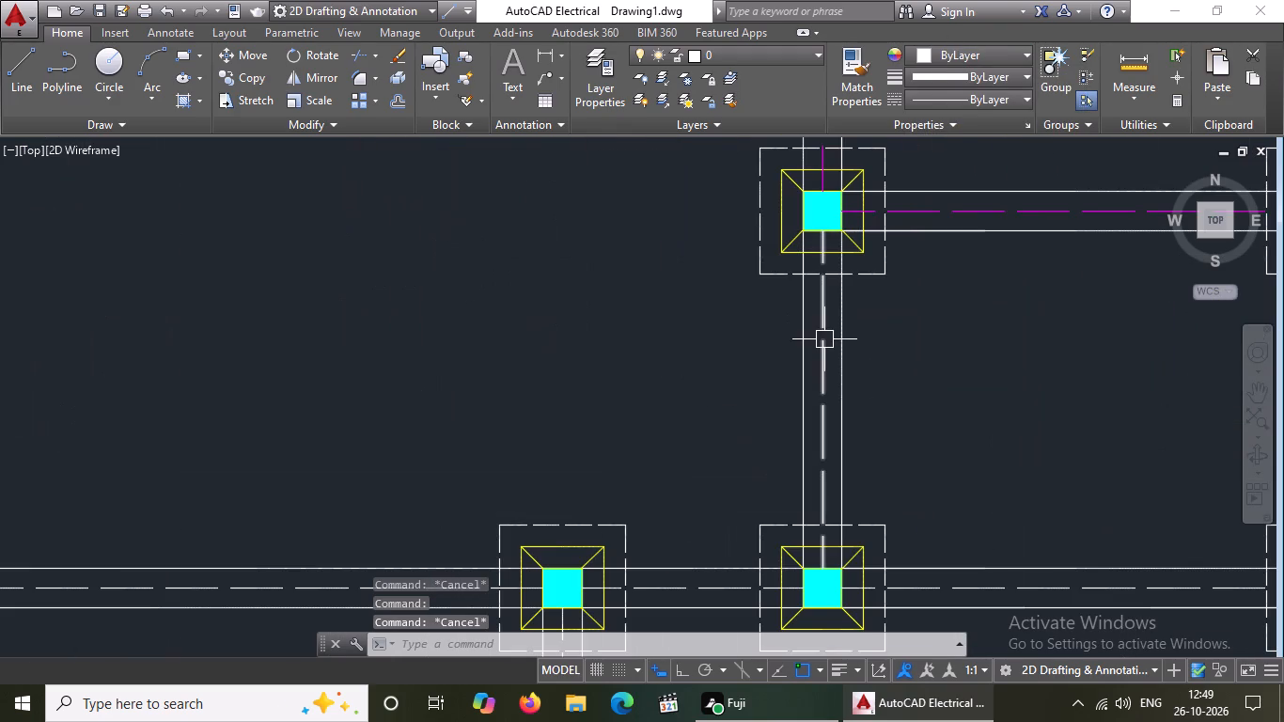
left_click(825, 339)
left_click(988, 50)
left_click(1016, 243)
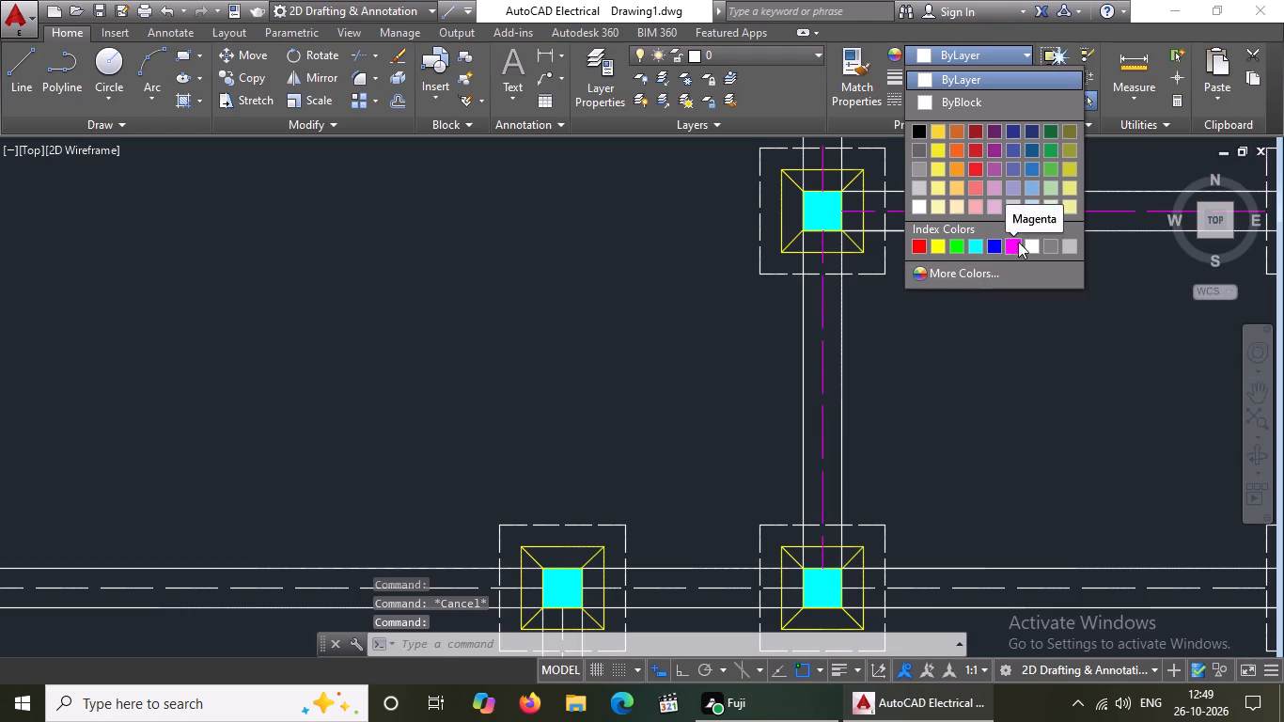
scroll(916, 317, "down", 5)
key("Escape")
Set the vertical centerline joining the rightmost footings of the short fourth row and the fifth row to Magenta.
scroll(1025, 324, "up", 3)
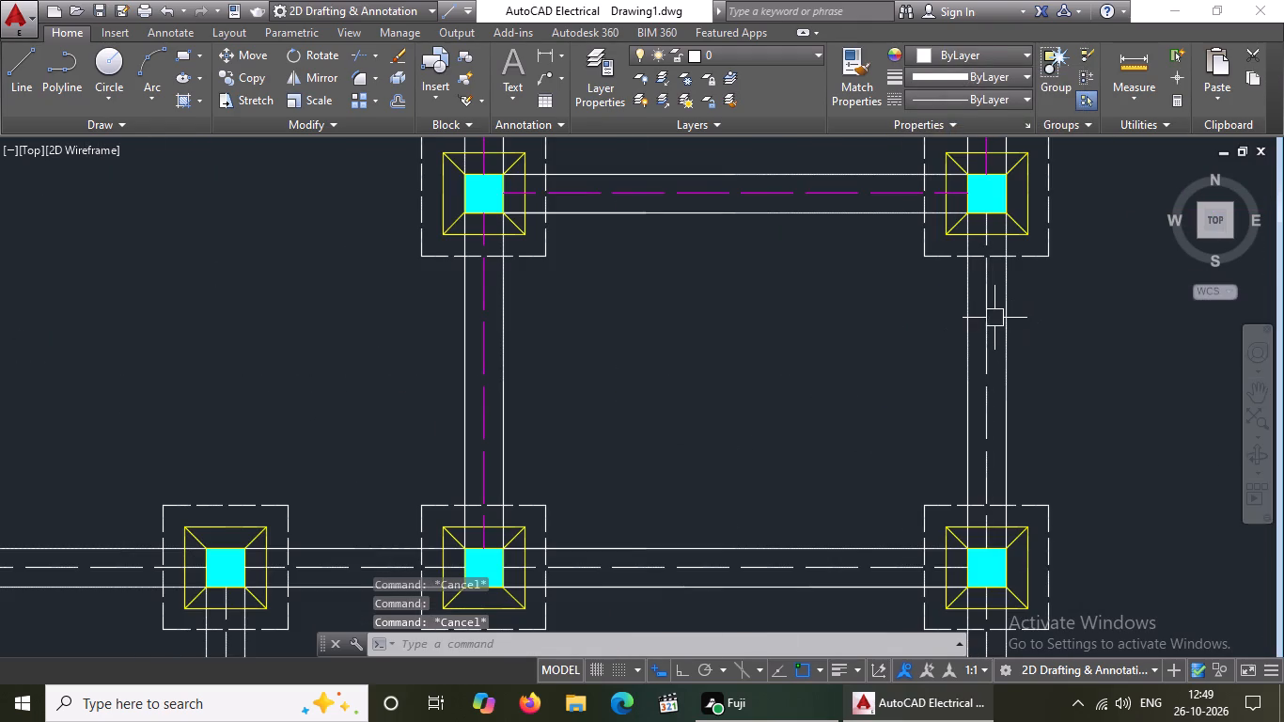
left_click(986, 329)
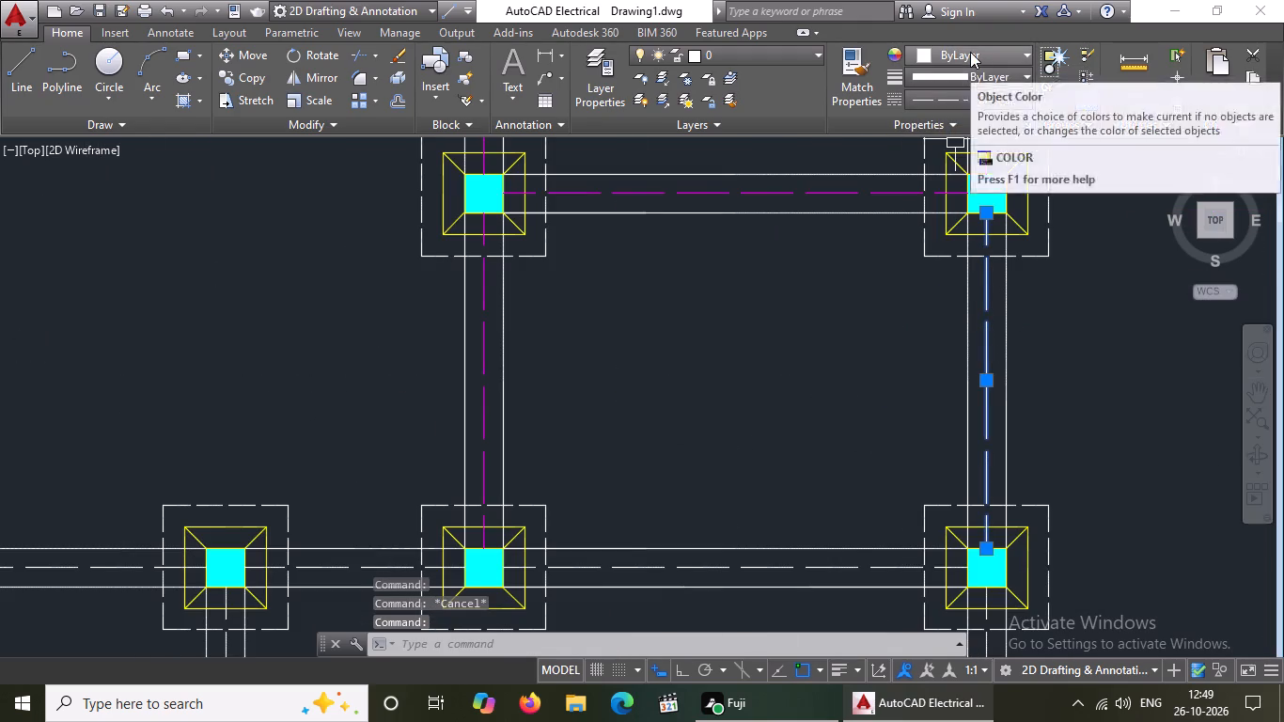
left_click(970, 52)
left_click(1010, 243)
scroll(910, 289, "down", 4)
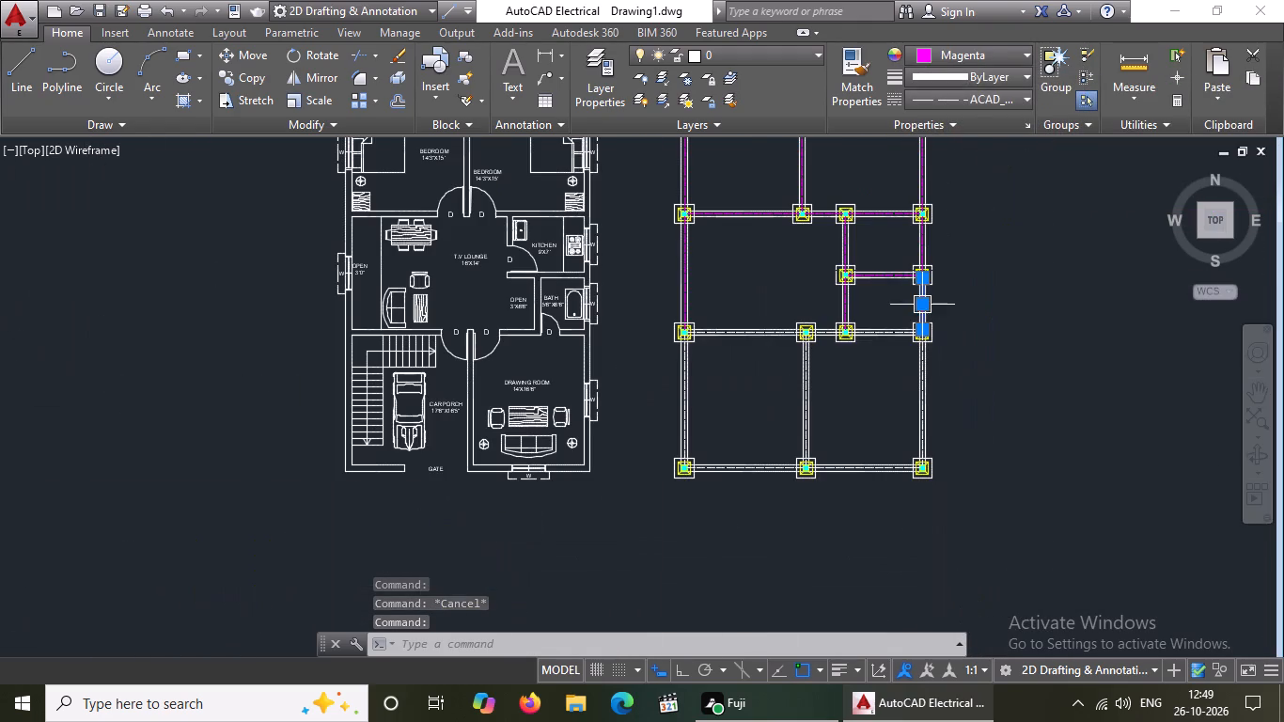
key("Escape")
Set the fifth row's horizontal centerline between its first and second footings to Magenta.
scroll(732, 331, "up", 6)
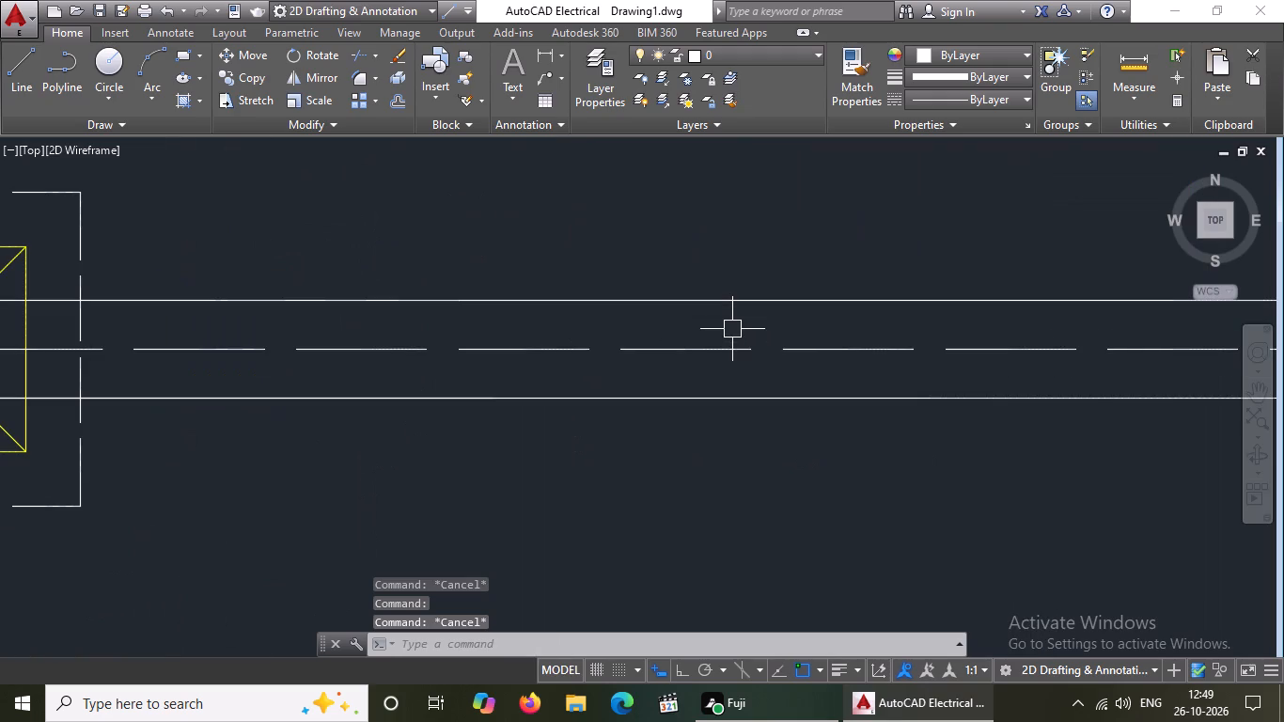
left_click(729, 345)
left_click(950, 54)
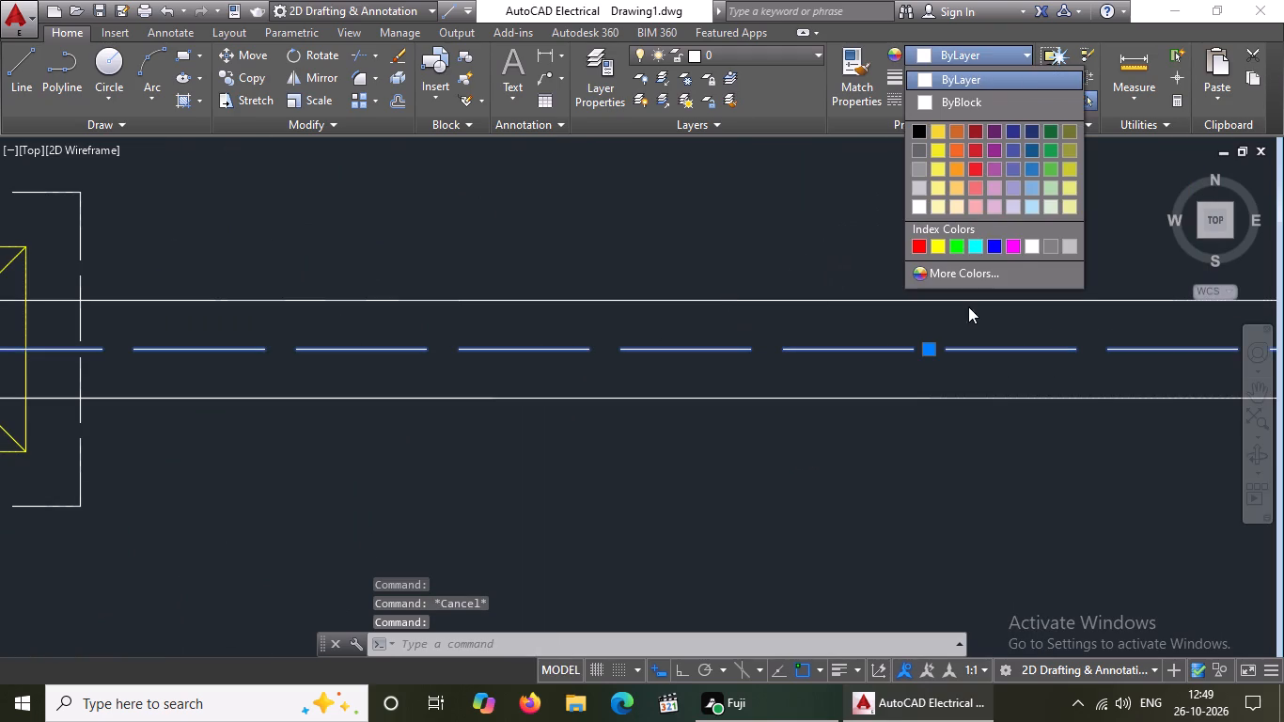
left_click(1010, 243)
Set the fifth row's short horizontal centerline between its second and third footings to Magenta.
scroll(1010, 254, "down", 3)
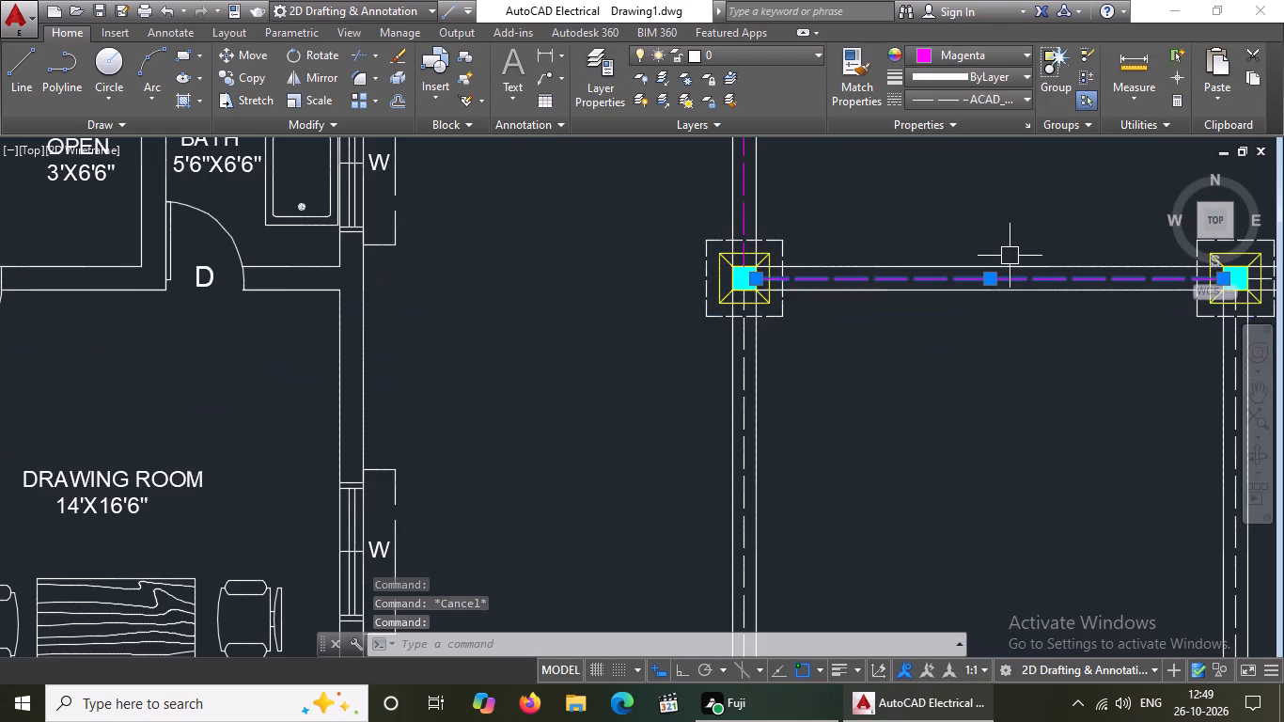
scroll(1002, 300, "down", 2)
scroll(1167, 267, "up", 2)
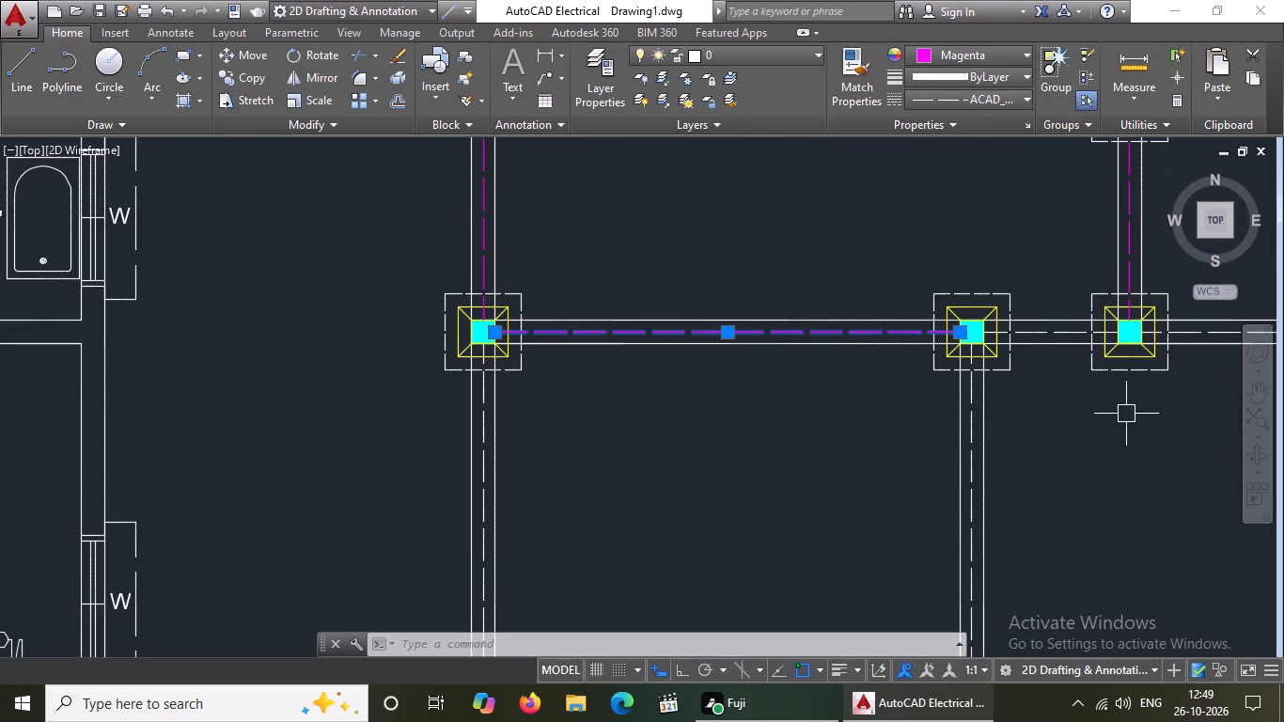
scroll(1136, 378, "down", 4)
scroll(1170, 372, "up", 4)
scroll(839, 416, "up", 2)
left_click(772, 344)
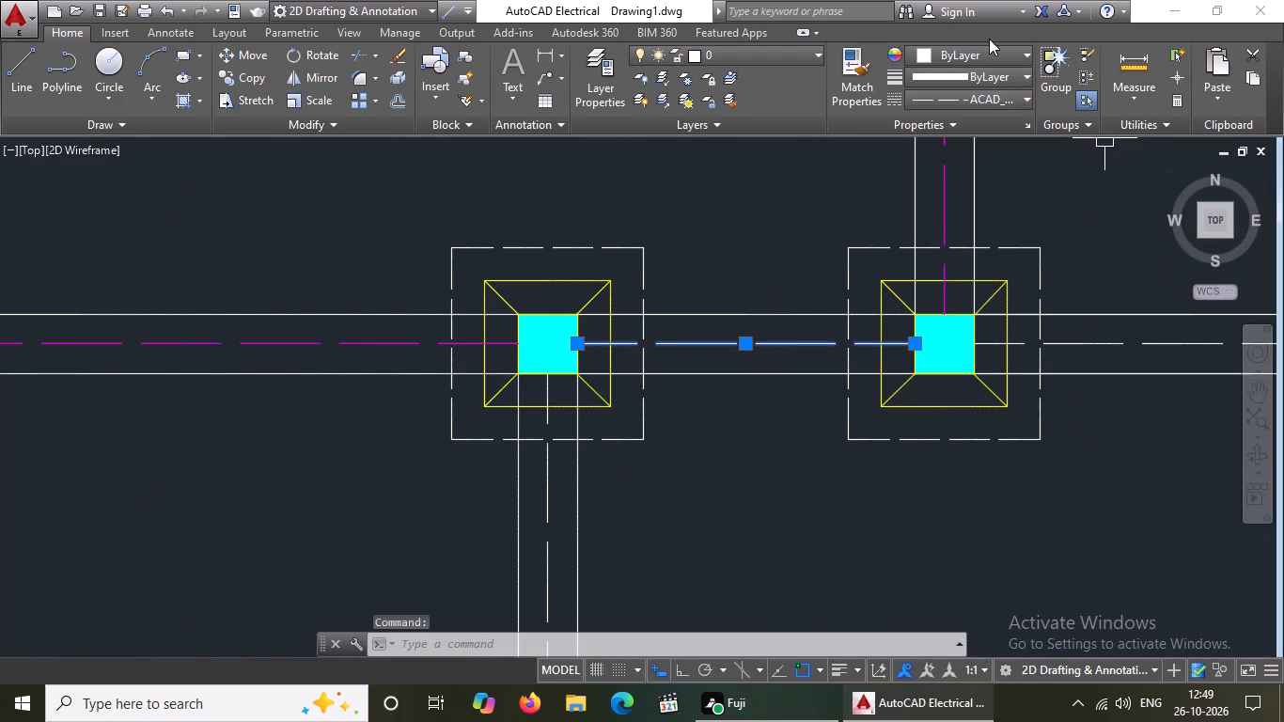
left_click(989, 38)
left_click(985, 57)
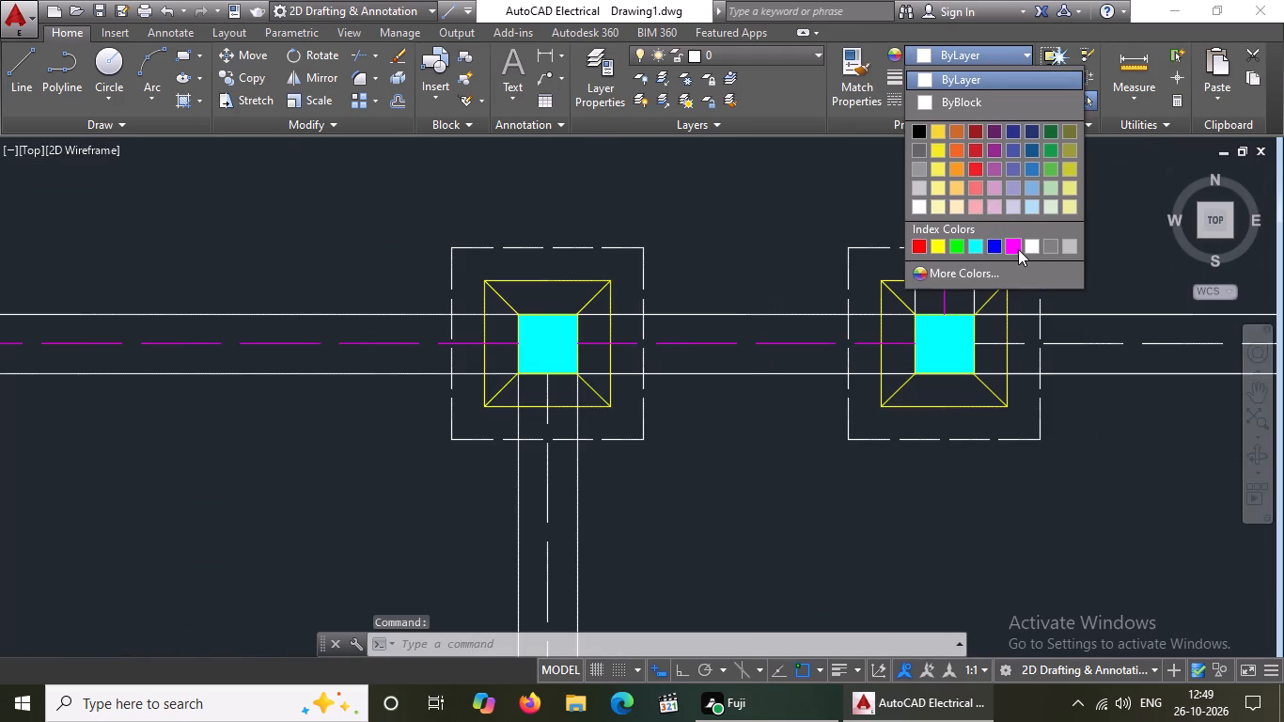
left_click(1016, 249)
Set the fifth row's horizontal centerline between its third and rightmost footings to Magenta.
scroll(884, 327, "down", 4)
scroll(921, 316, "up", 2)
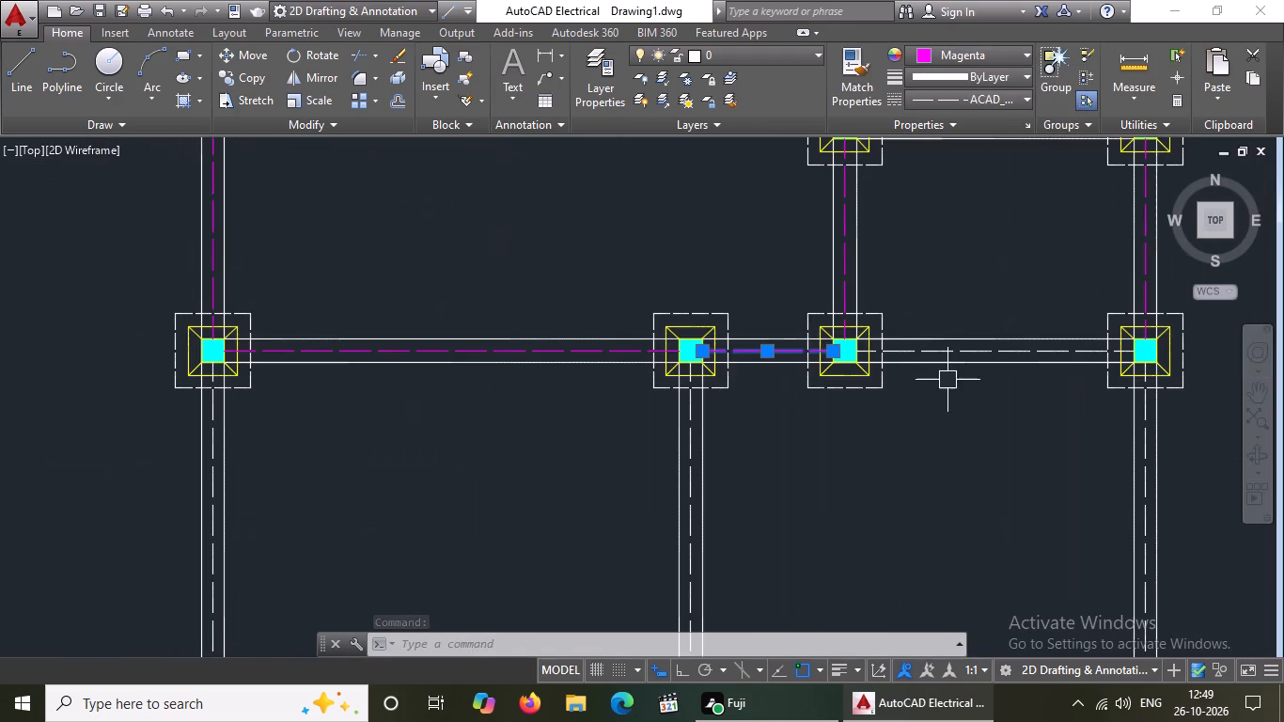
scroll(938, 349, "up", 1)
left_click(934, 357)
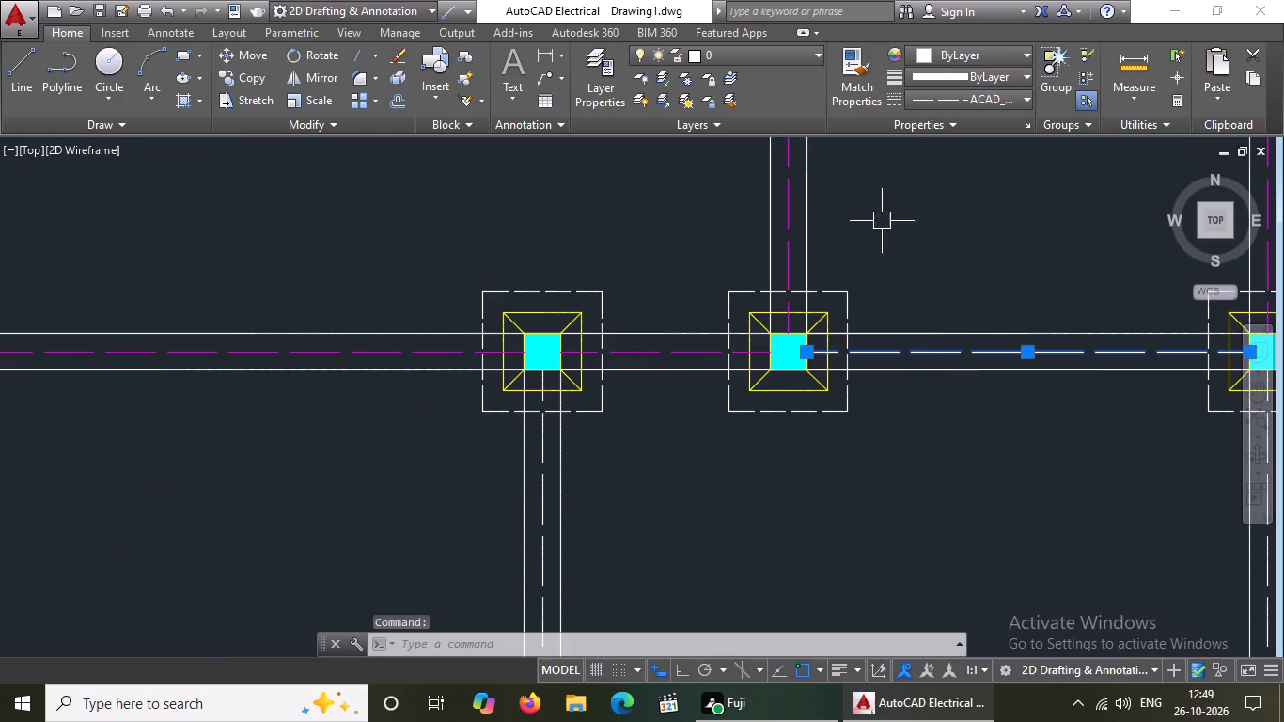
left_click(994, 56)
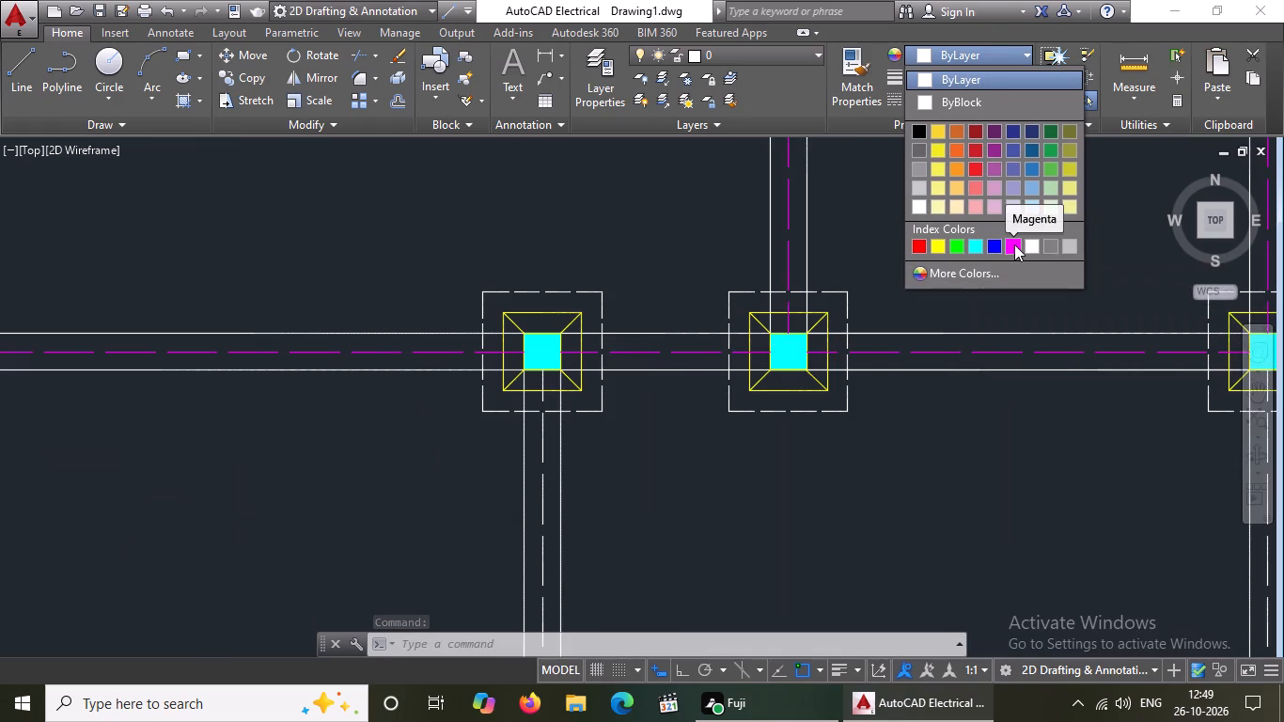
left_click(1014, 244)
Set the vertical centerline joining the leftmost footings of the fifth row and the bottom row to Magenta.
scroll(928, 286, "down", 2)
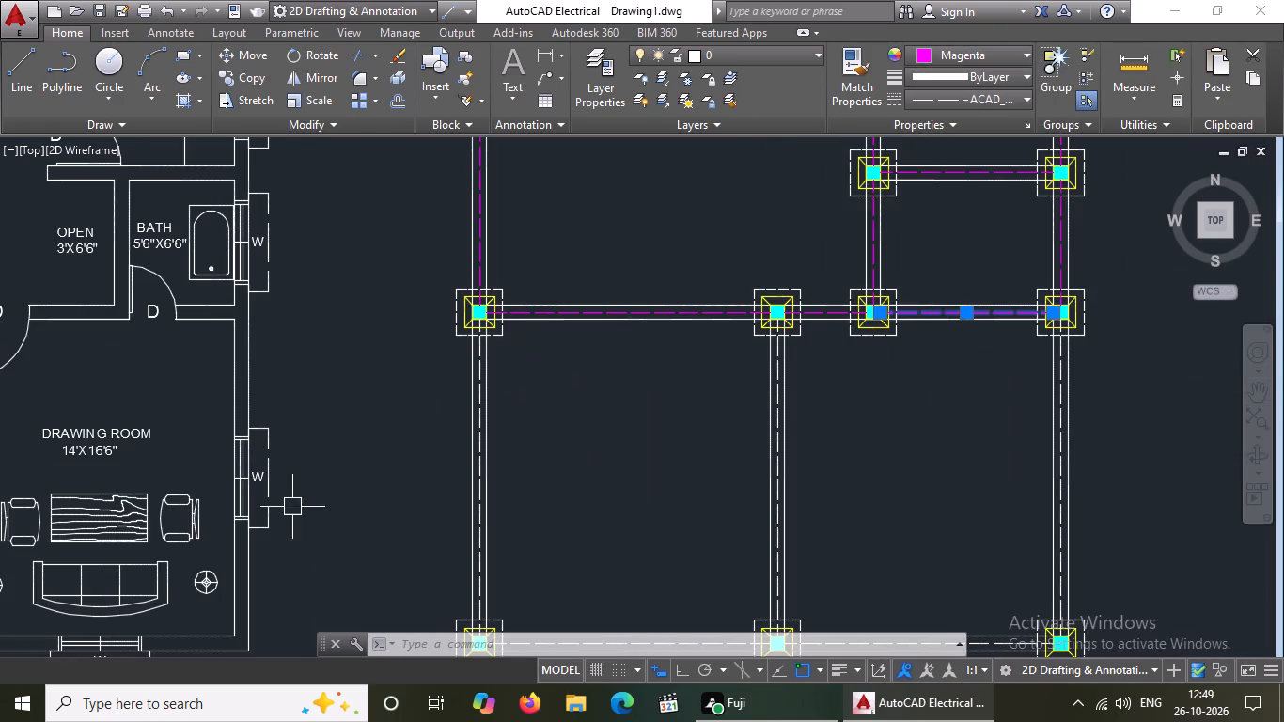
scroll(392, 487, "up", 3)
left_click(734, 317)
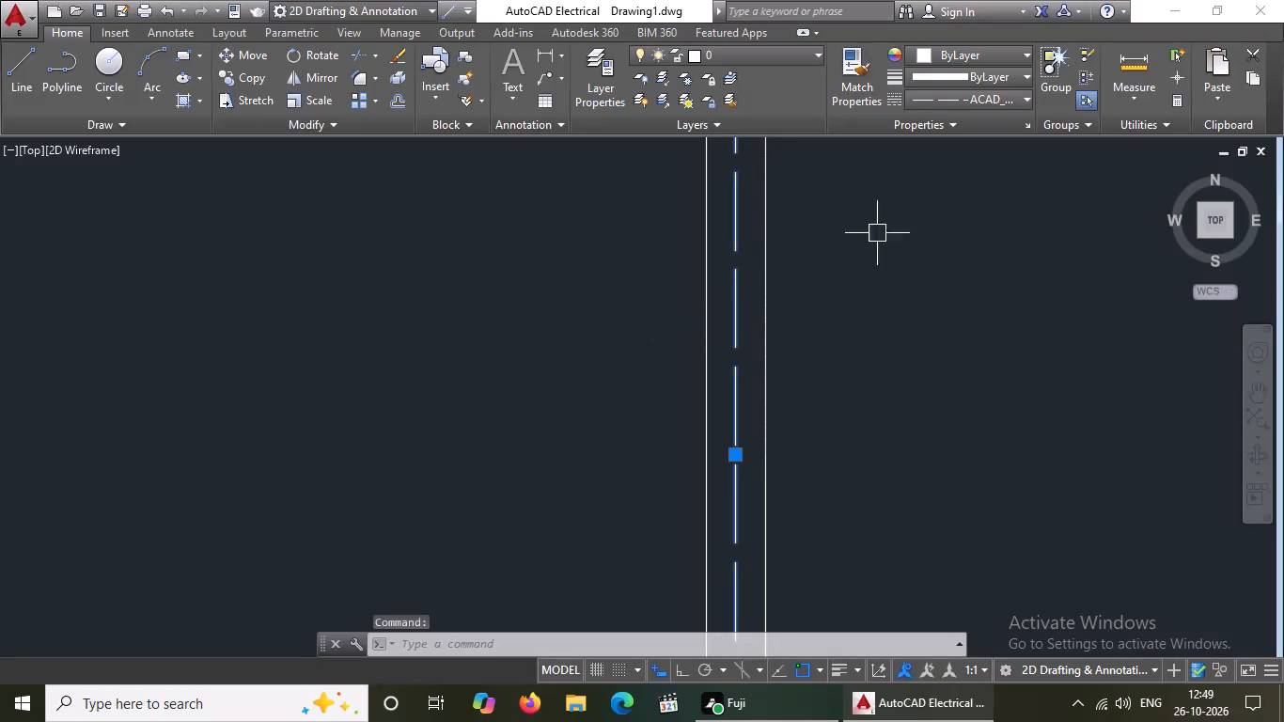
left_click(951, 52)
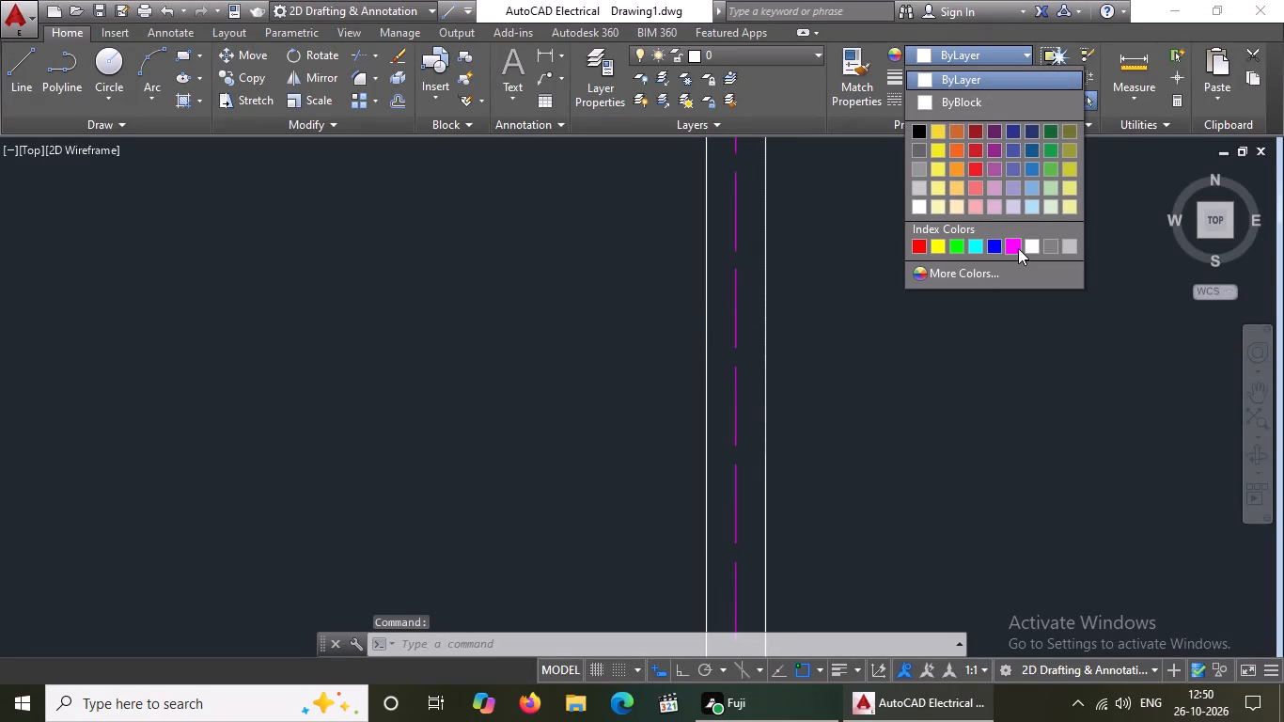
left_click(1017, 246)
Set the vertical centerline from the fifth row's second footing down to the bottom row's middle footing to Magenta.
scroll(883, 291, "down", 4)
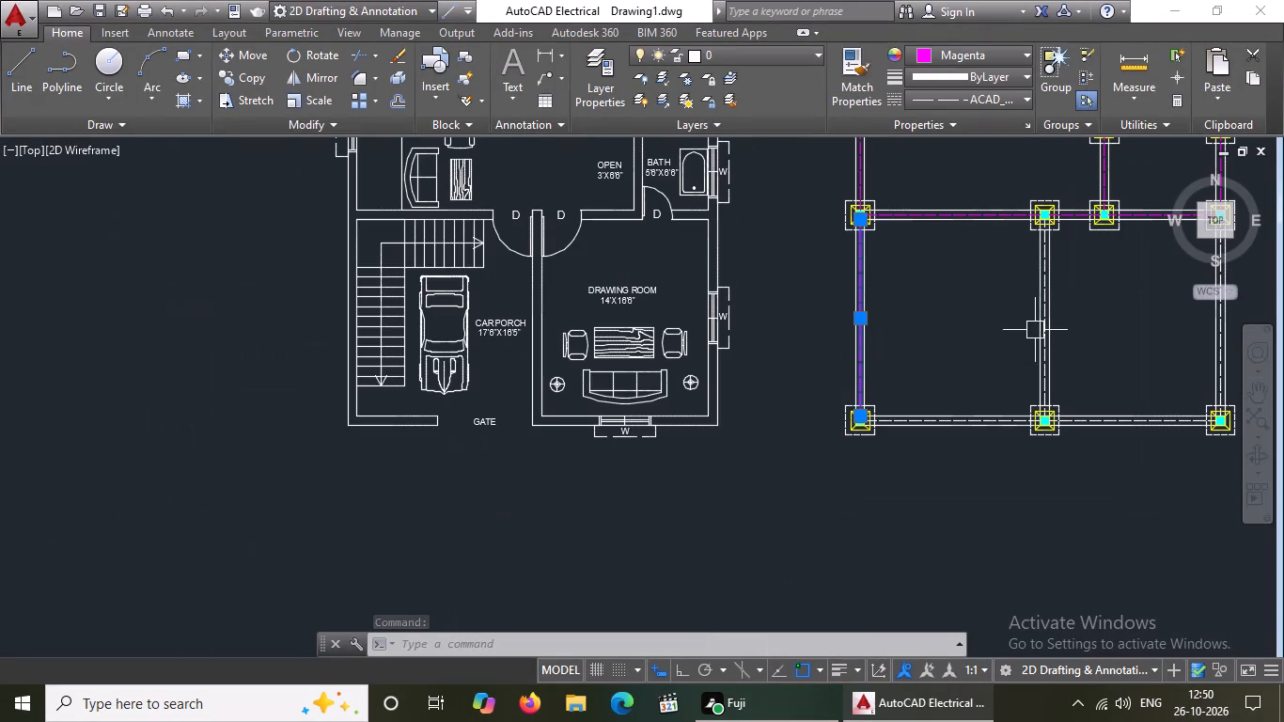
middle_click_drag(1083, 310, 796, 418)
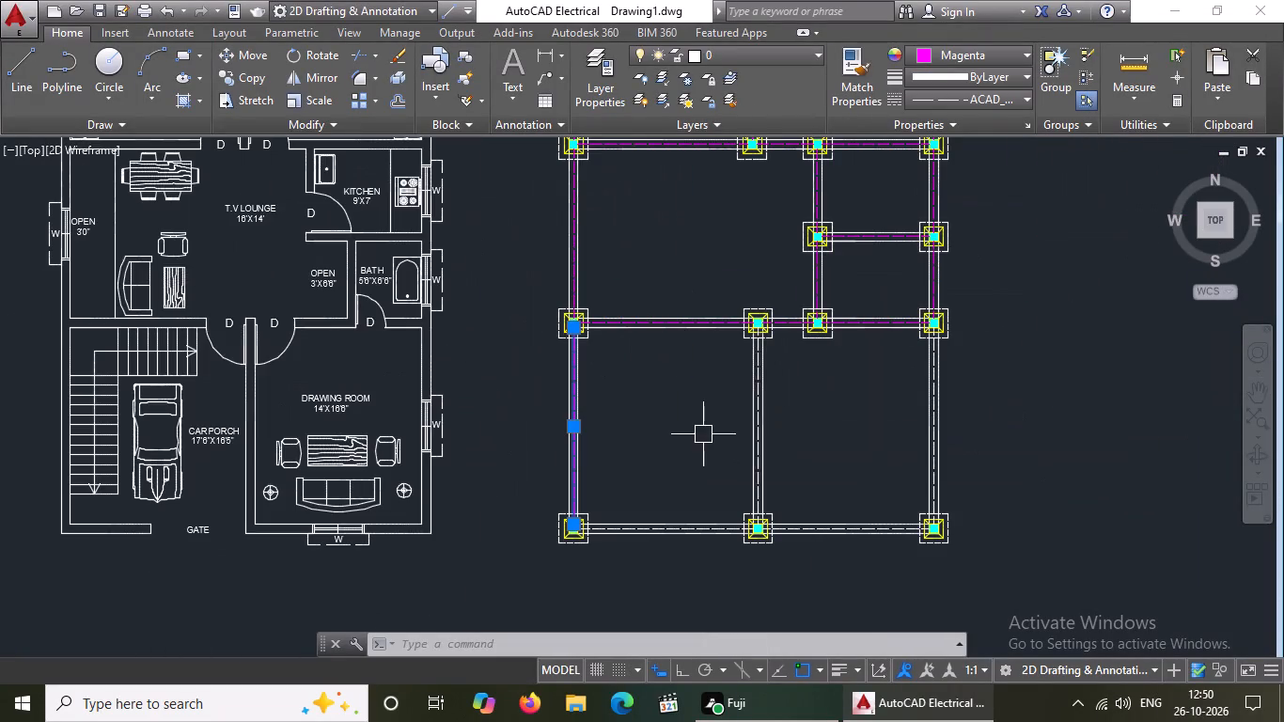
scroll(704, 434, "up", 2)
left_click(834, 364)
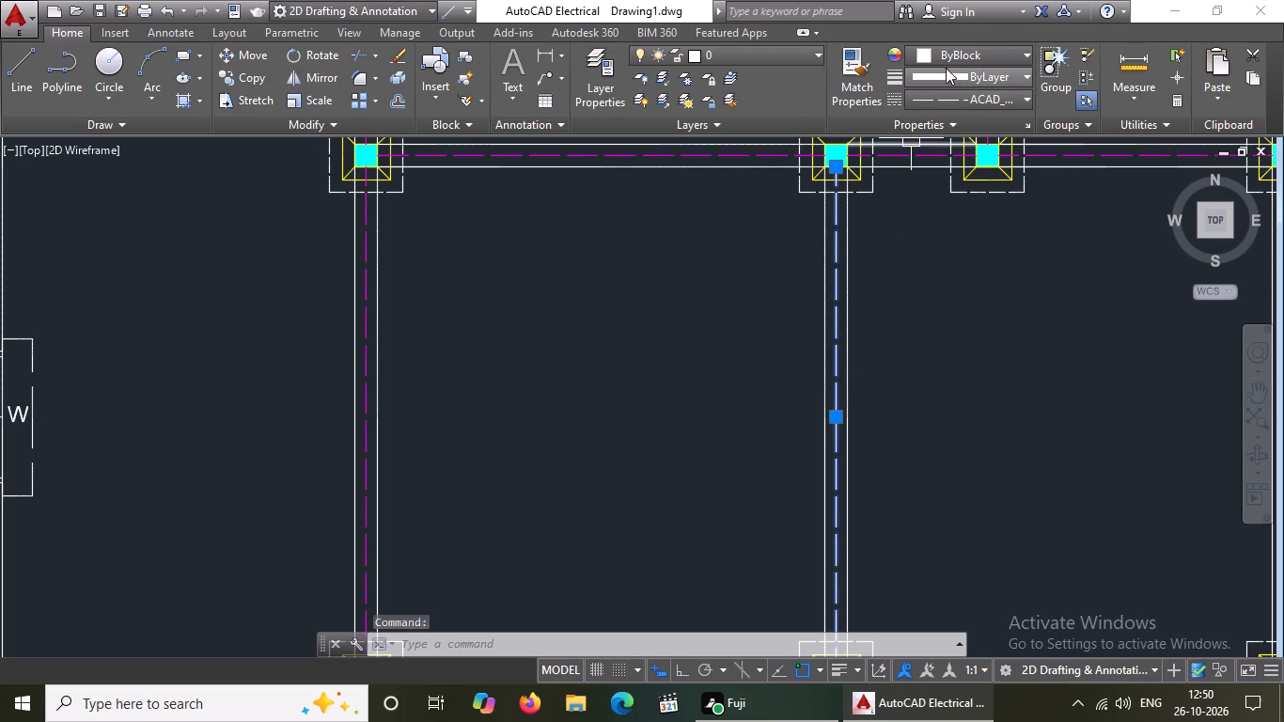
left_click(947, 51)
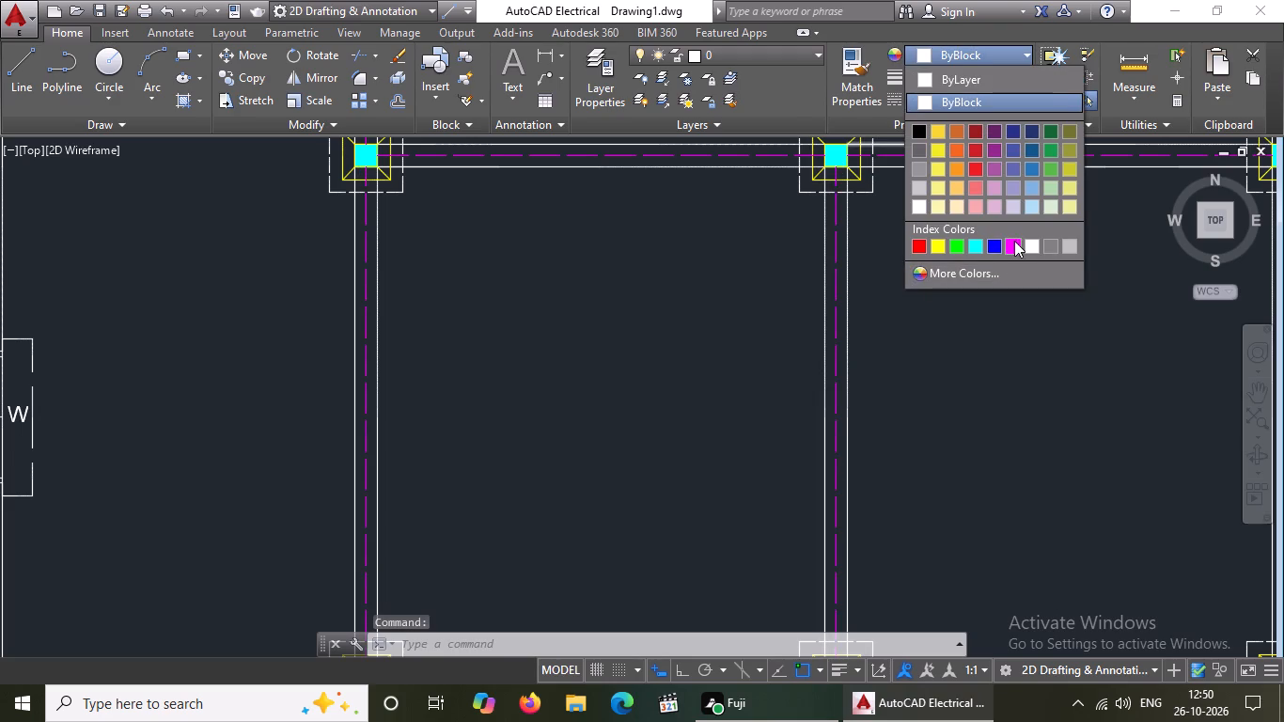
left_click(1014, 241)
Set the vertical centerline joining the rightmost footings of the fifth row and the bottom row to Magenta.
scroll(936, 335, "down", 6)
scroll(946, 341, "up", 4)
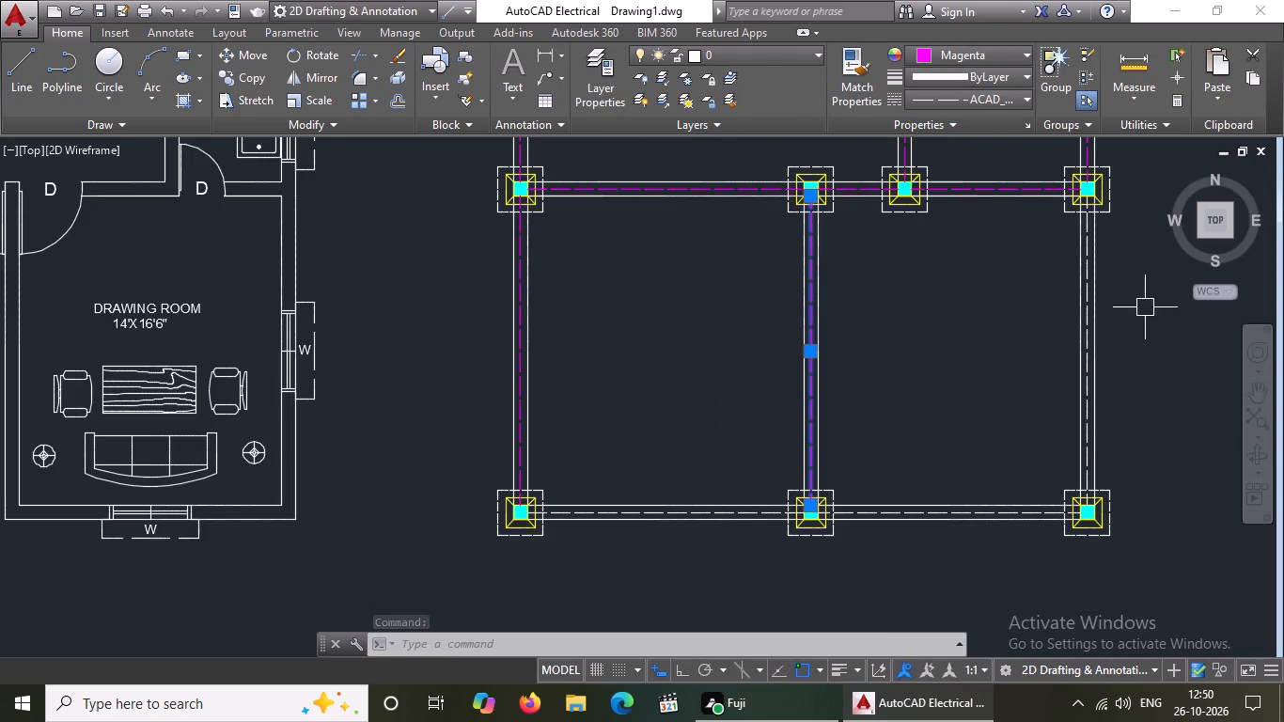
scroll(1092, 316, "up", 2)
left_click(1066, 320)
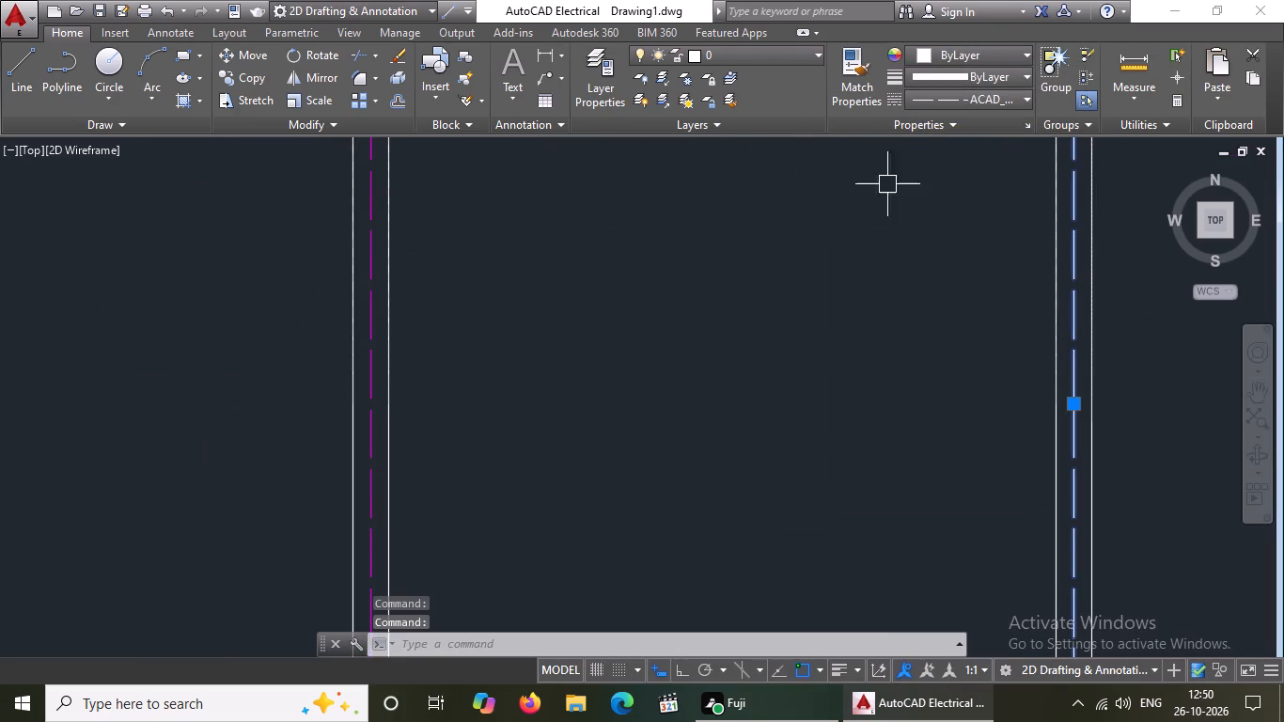
left_click(943, 48)
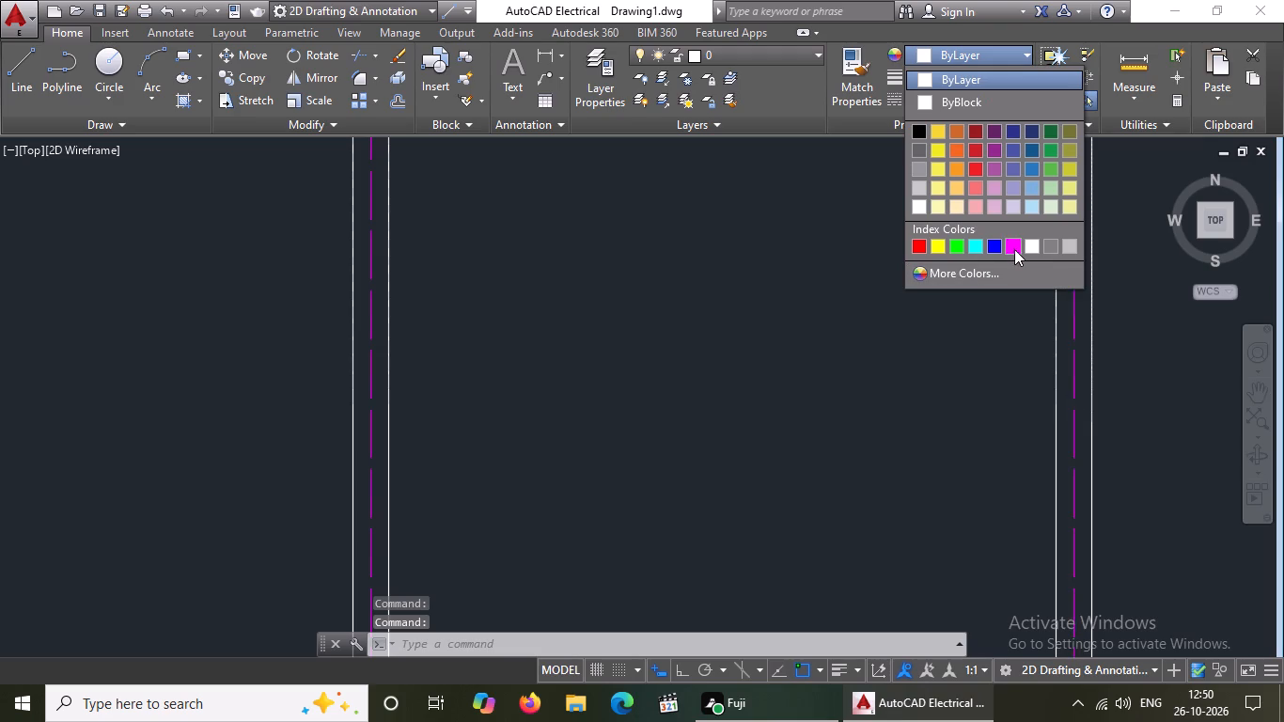
left_click(1015, 244)
Set the bottom row's horizontal centerline between its leftmost and middle footings to Magenta.
scroll(833, 274, "down", 5)
scroll(744, 333, "up", 3)
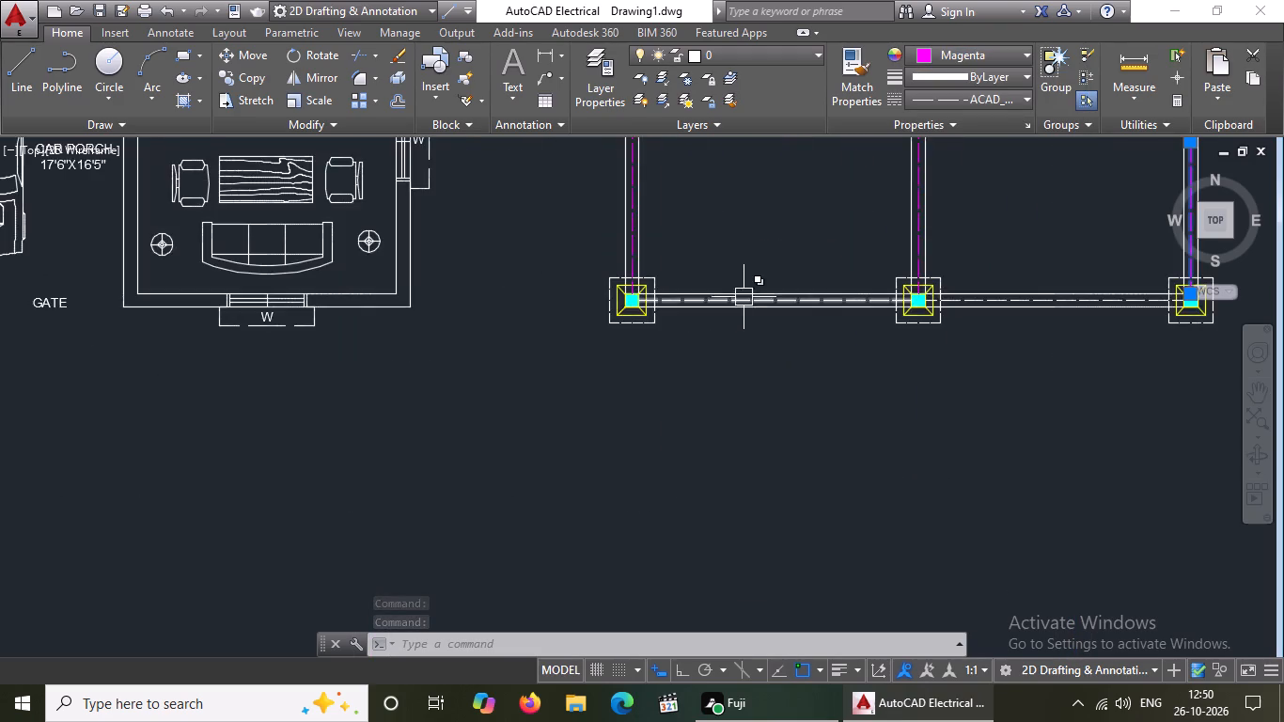
scroll(744, 296, "up", 3)
left_click(743, 301)
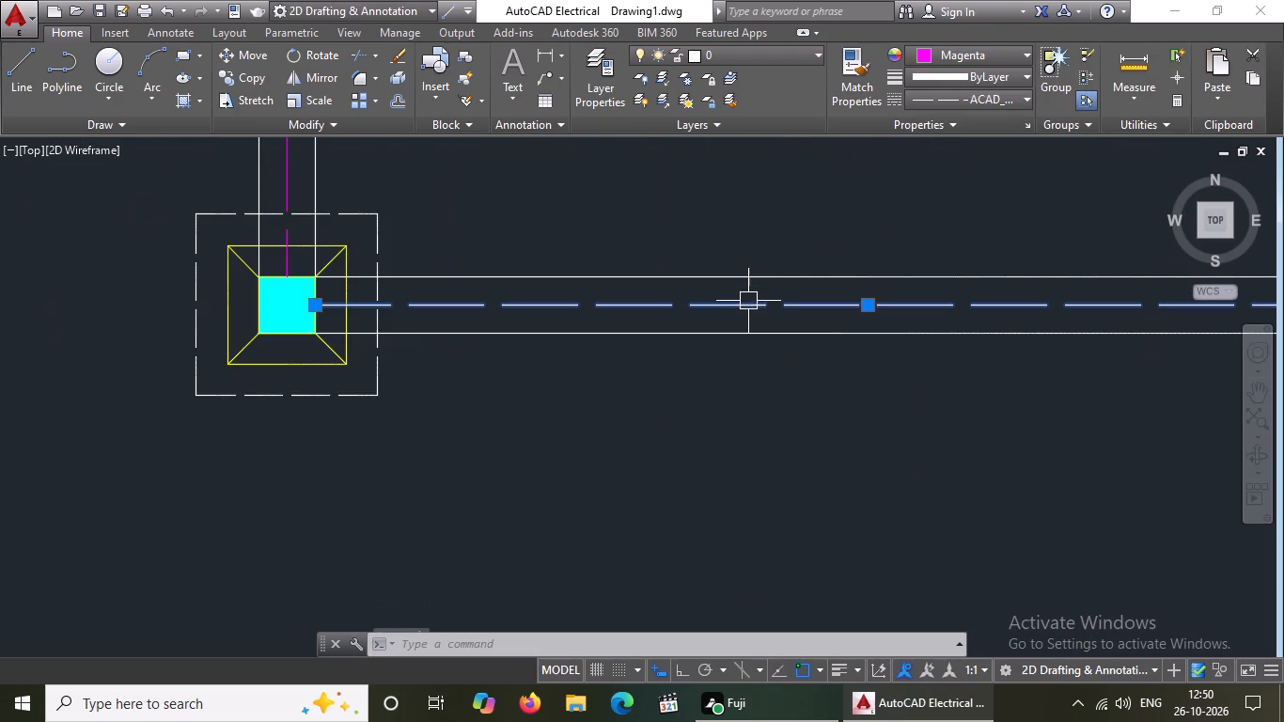
left_click(919, 55)
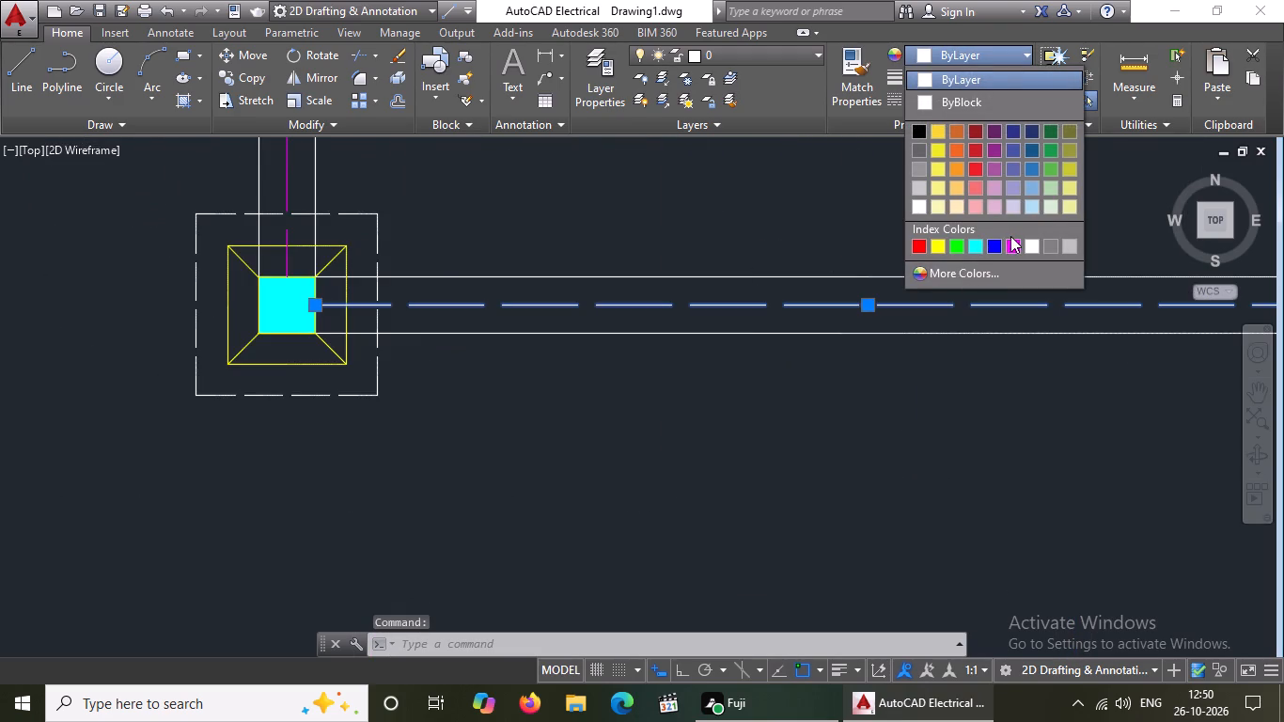
left_click(1010, 236)
left_click(967, 59)
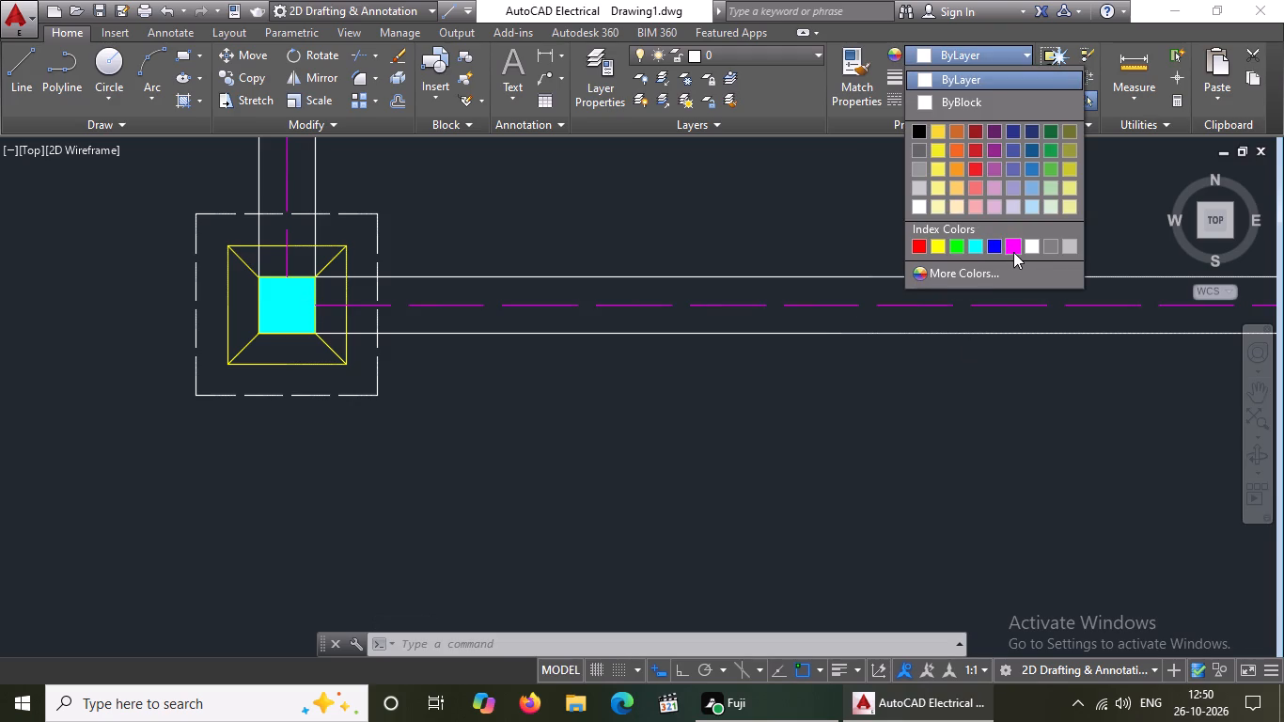
left_click(1013, 251)
Set the bottom row's horizontal centerline between its middle and rightmost footings to Magenta.
scroll(832, 369, "down", 5)
scroll(948, 375, "up", 4)
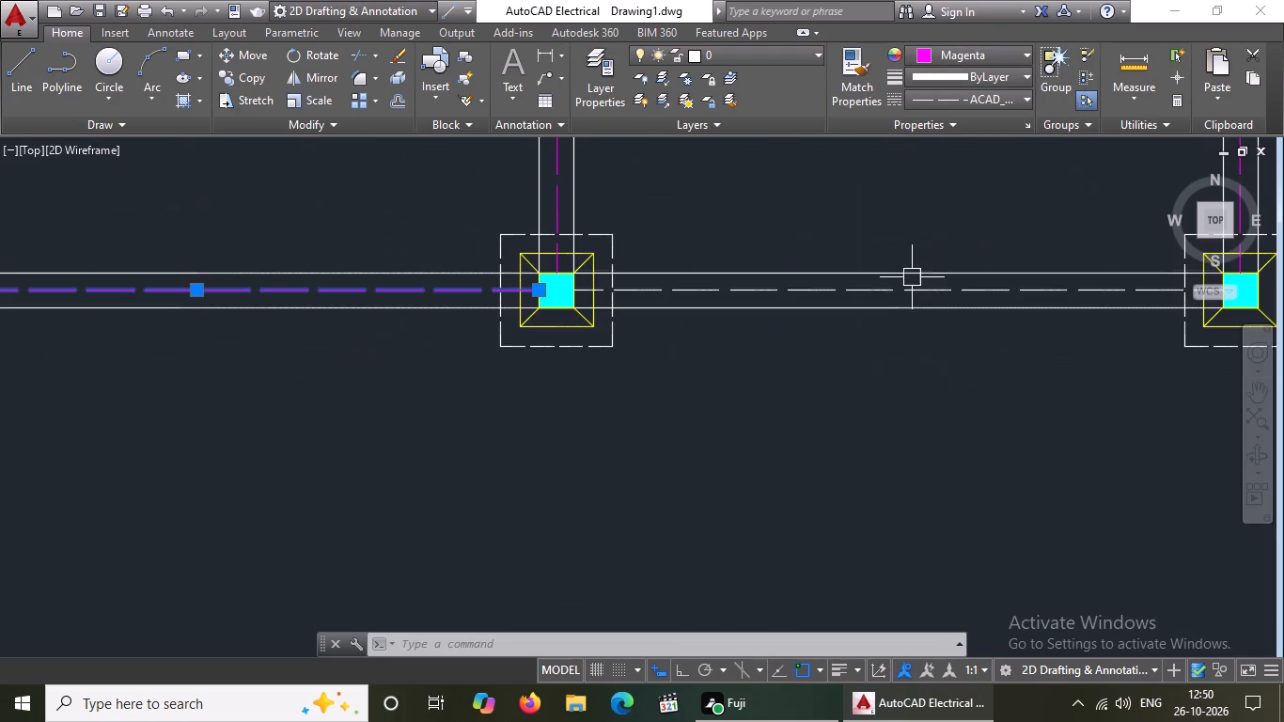
left_click(900, 290)
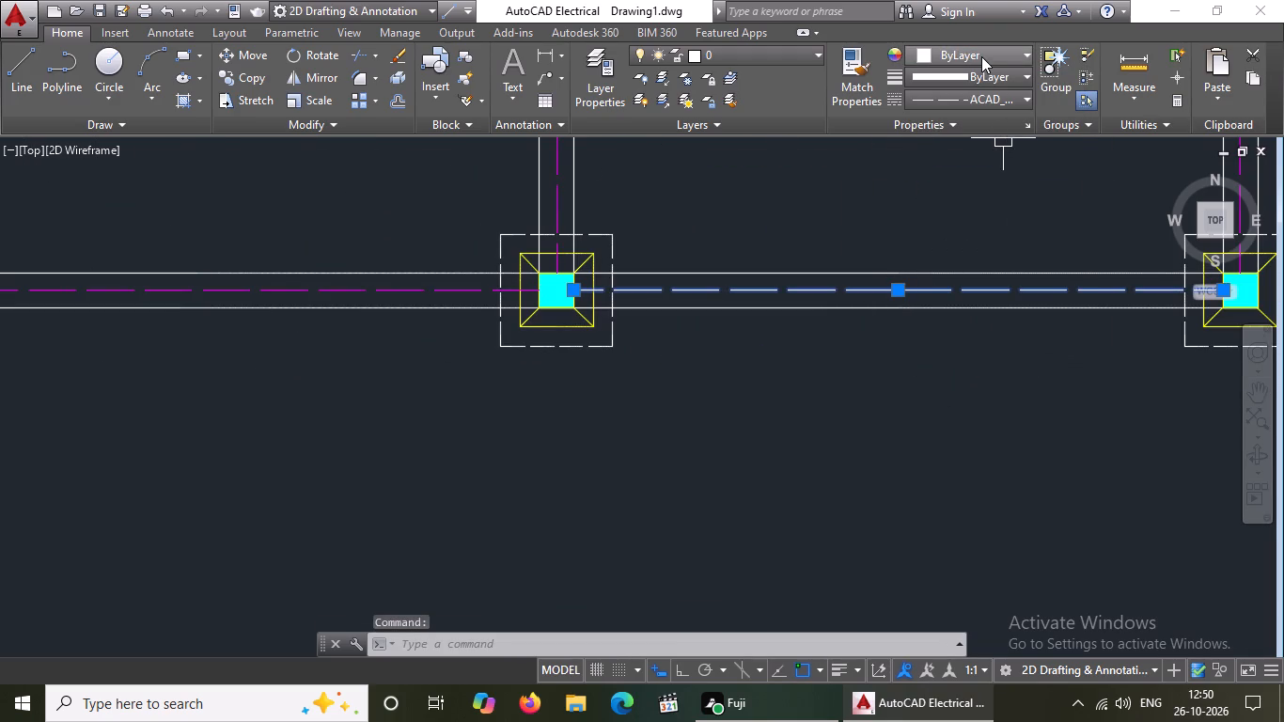
left_click(981, 56)
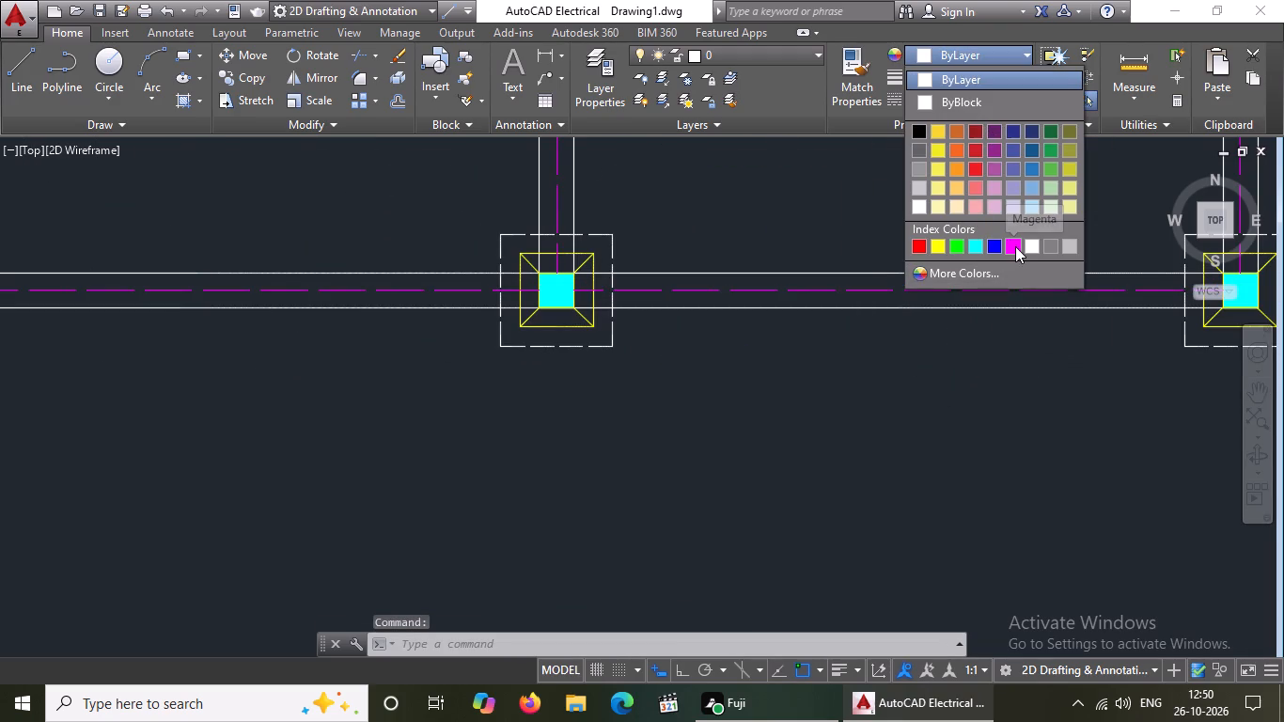
left_click(1015, 246)
scroll(804, 359, "down", 5)
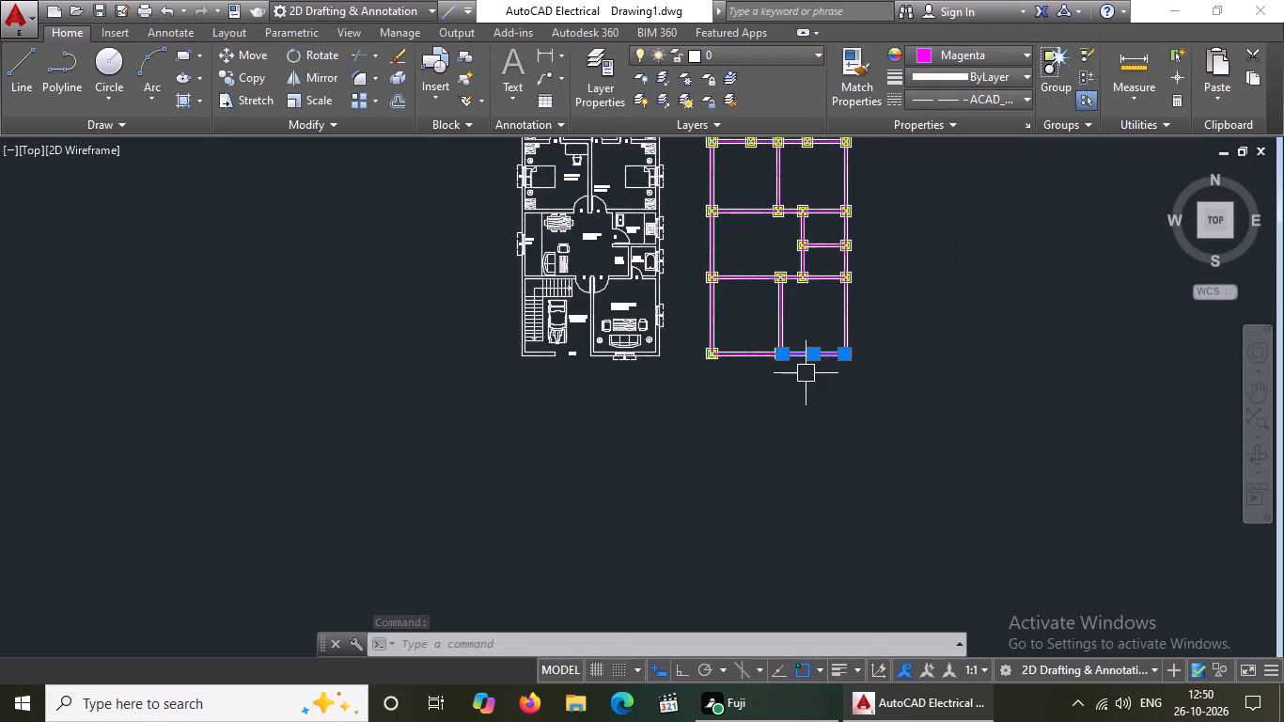
key("Escape")
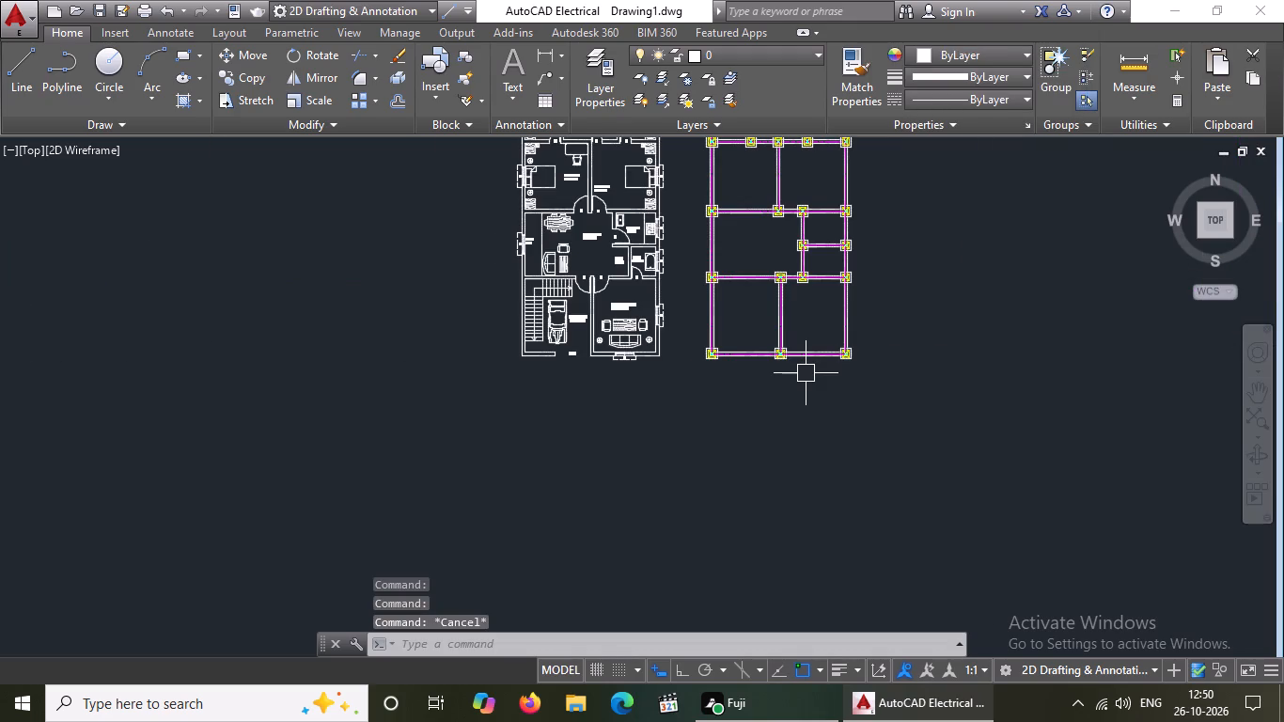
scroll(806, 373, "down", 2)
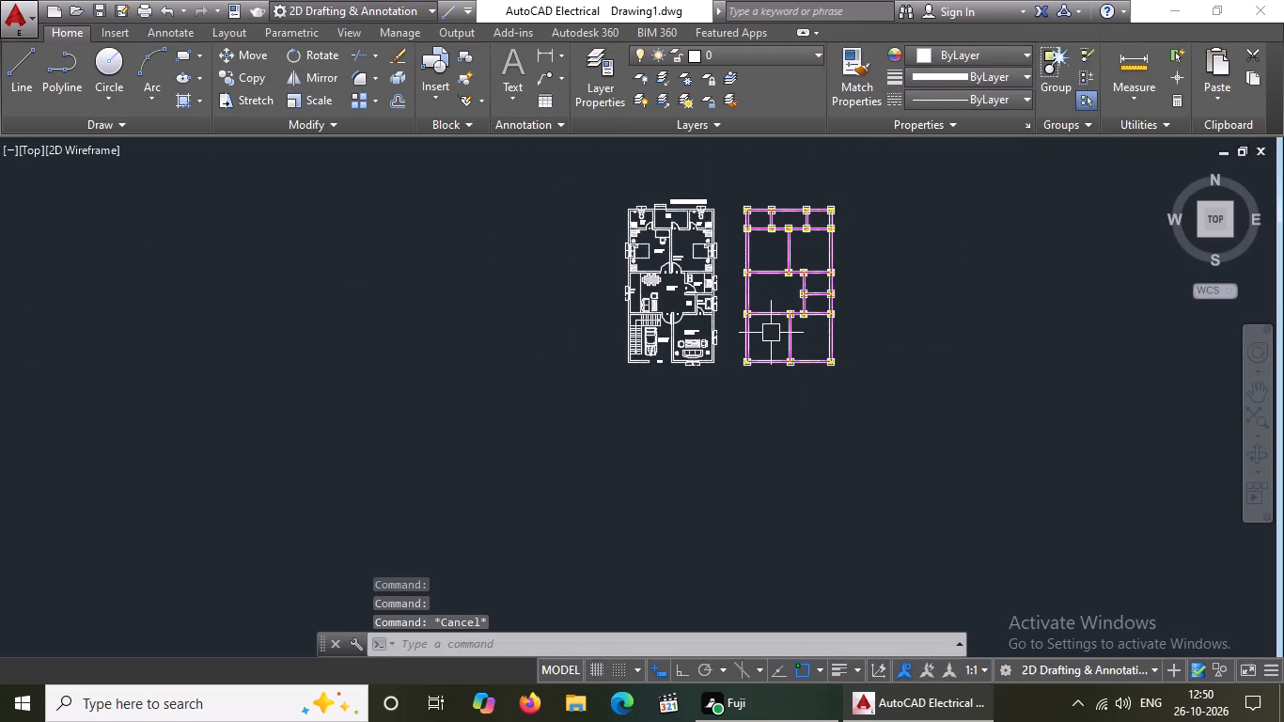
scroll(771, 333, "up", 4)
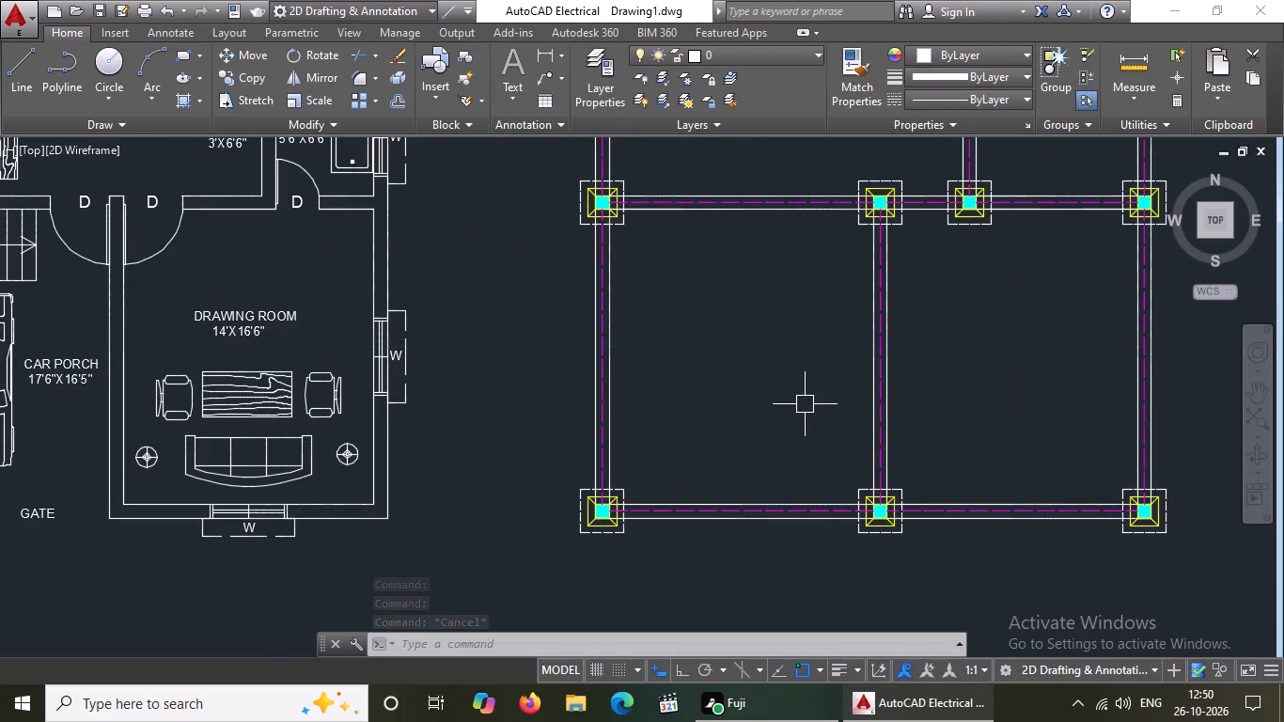
Copy the GATE text from the home plan to just below the bottom row's leftmost footing.
scroll(805, 404, "up", 3)
scroll(805, 404, "down", 5)
scroll(839, 447, "up", 2)
scroll(236, 470, "down", 2)
scroll(117, 477, "up", 3)
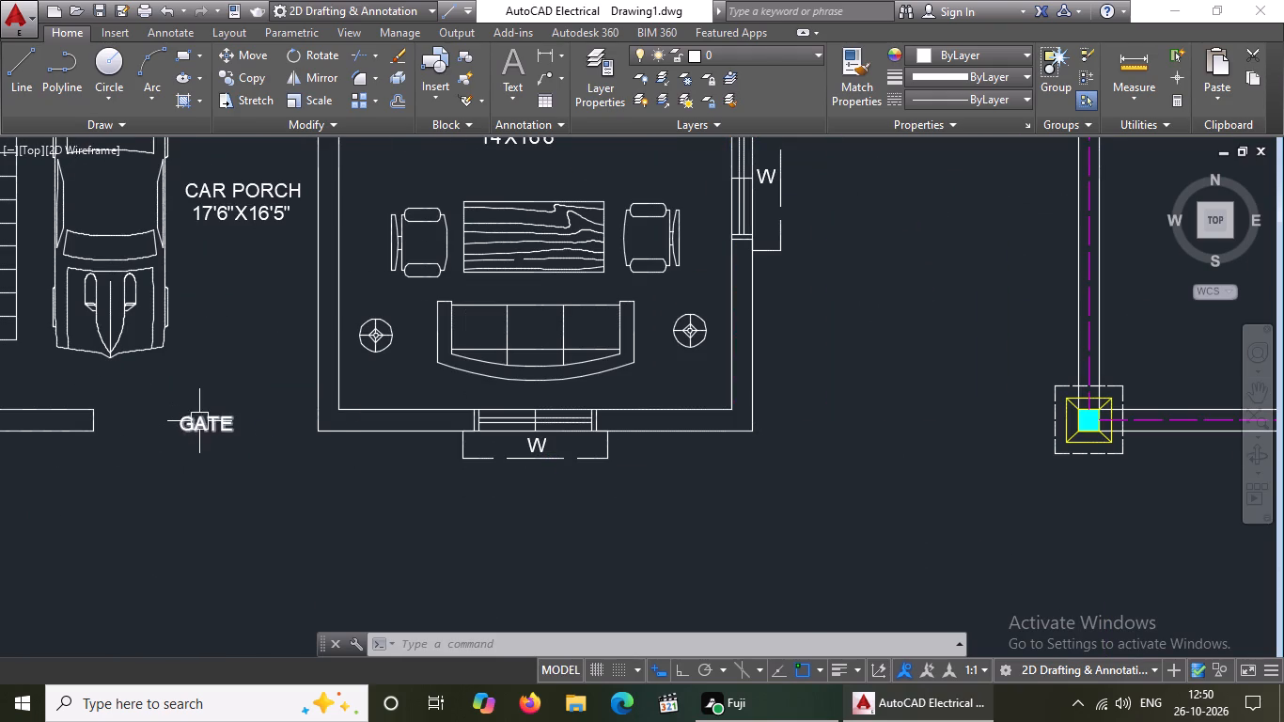
left_click(200, 421)
left_click(246, 78)
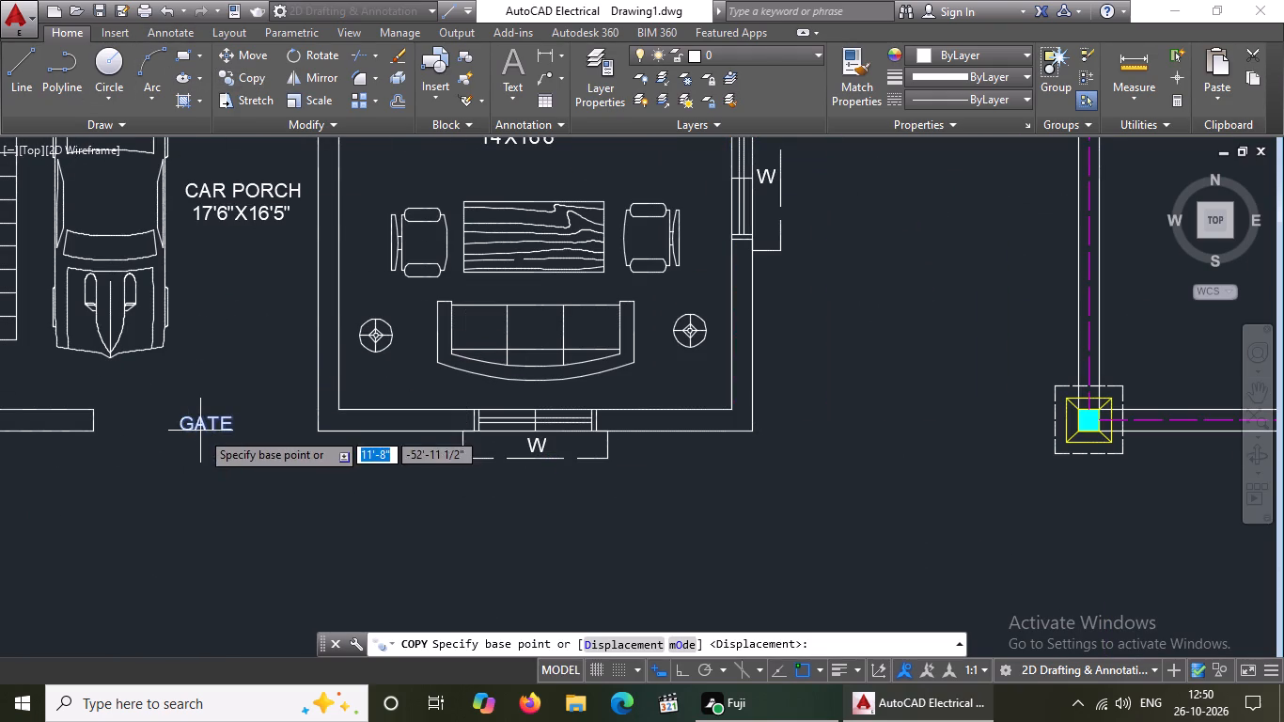
left_click_drag(201, 428, 221, 422)
scroll(456, 400, "down", 3)
scroll(627, 429, "up", 2)
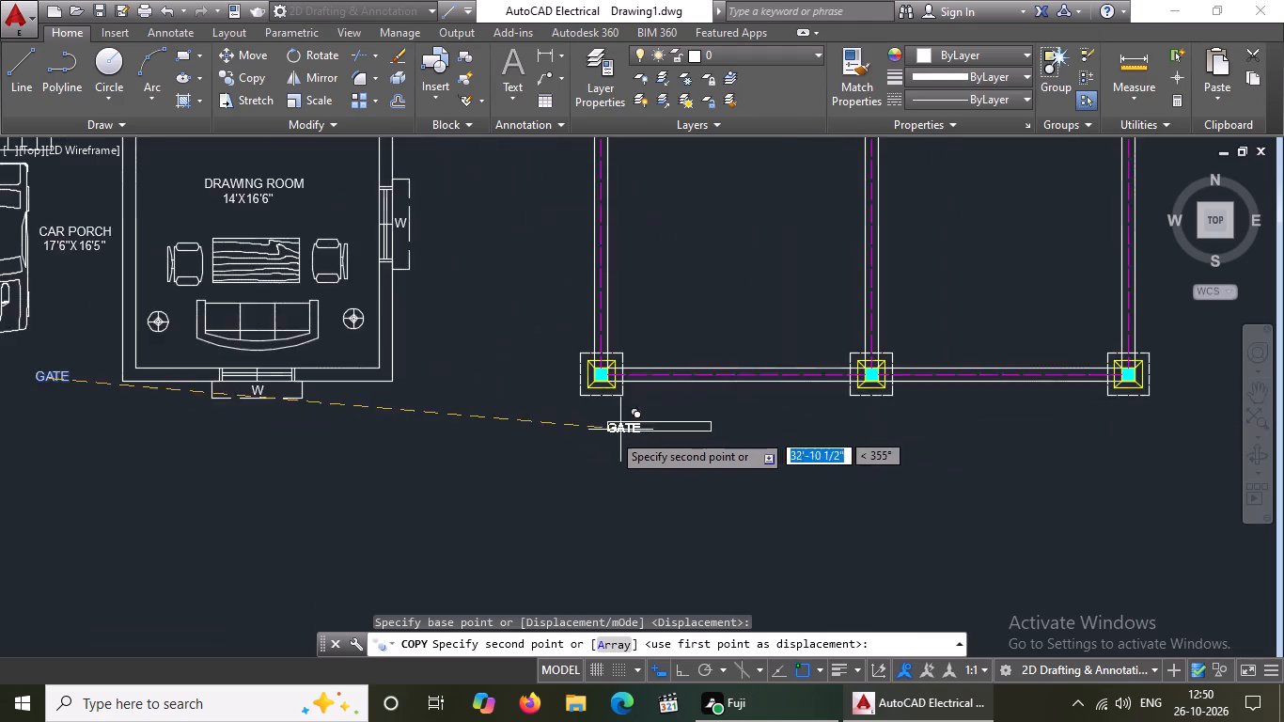
scroll(568, 417, "up", 2)
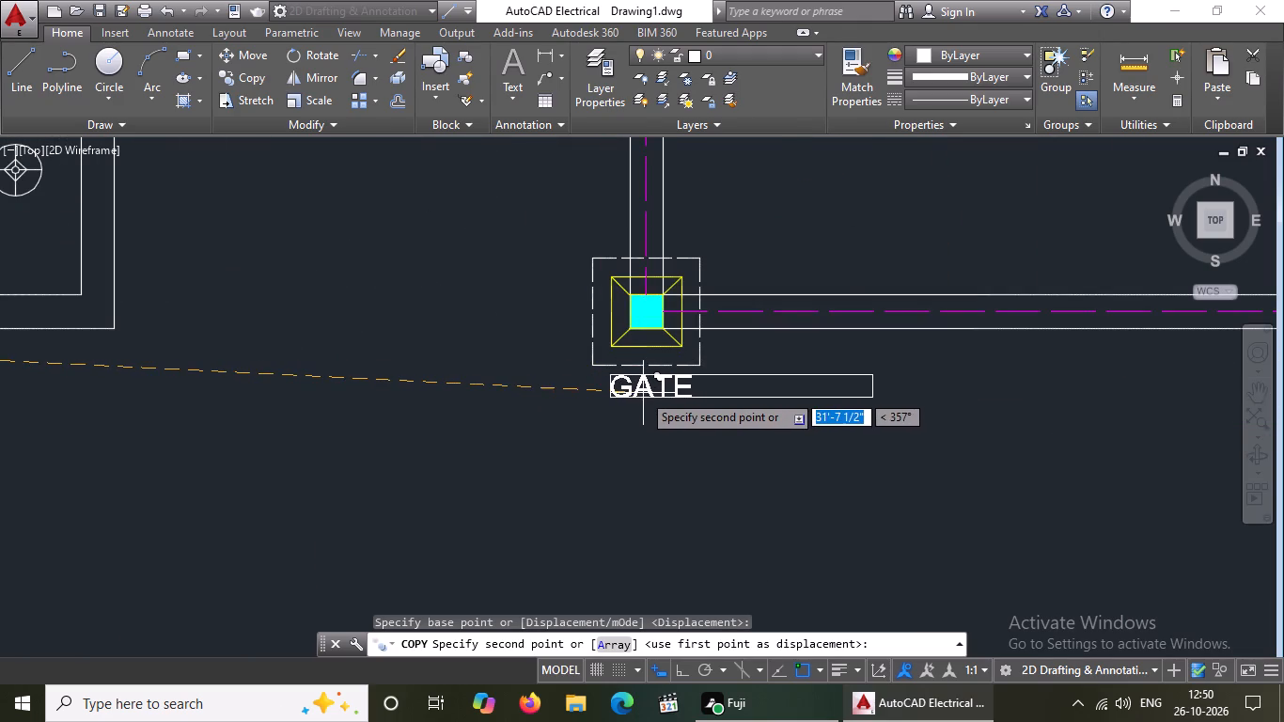
left_click(637, 394)
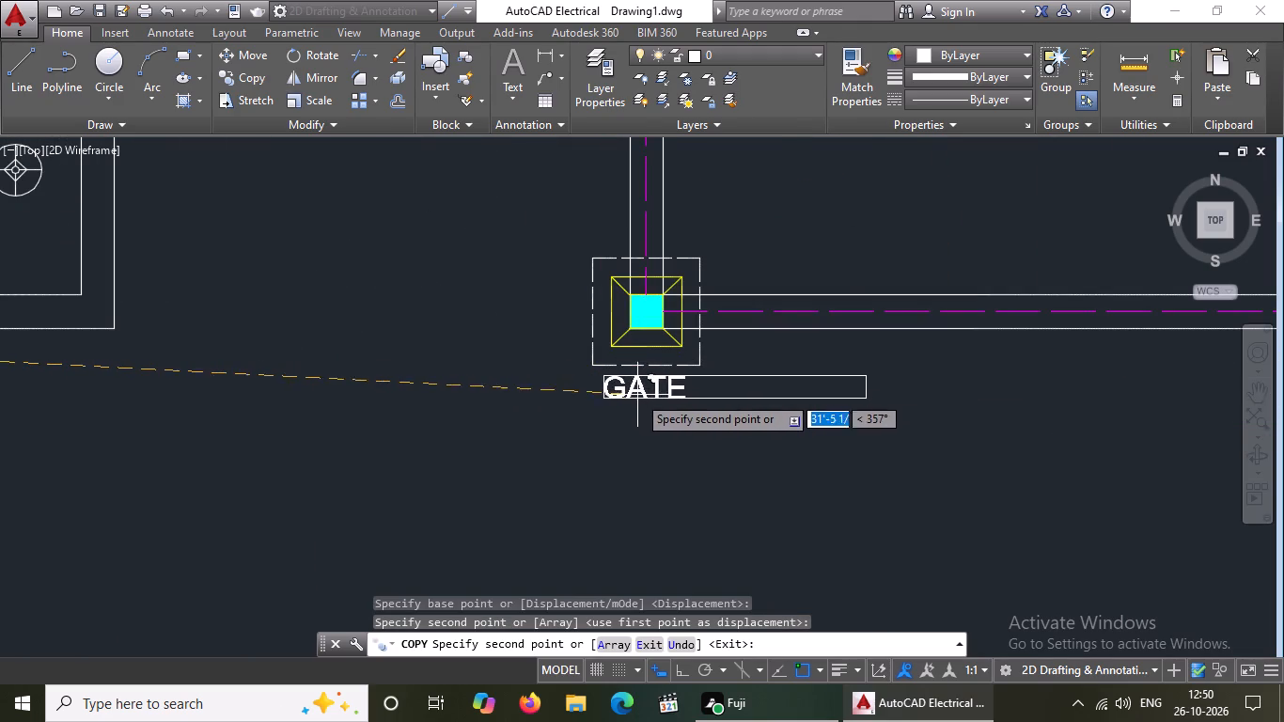
key("Escape")
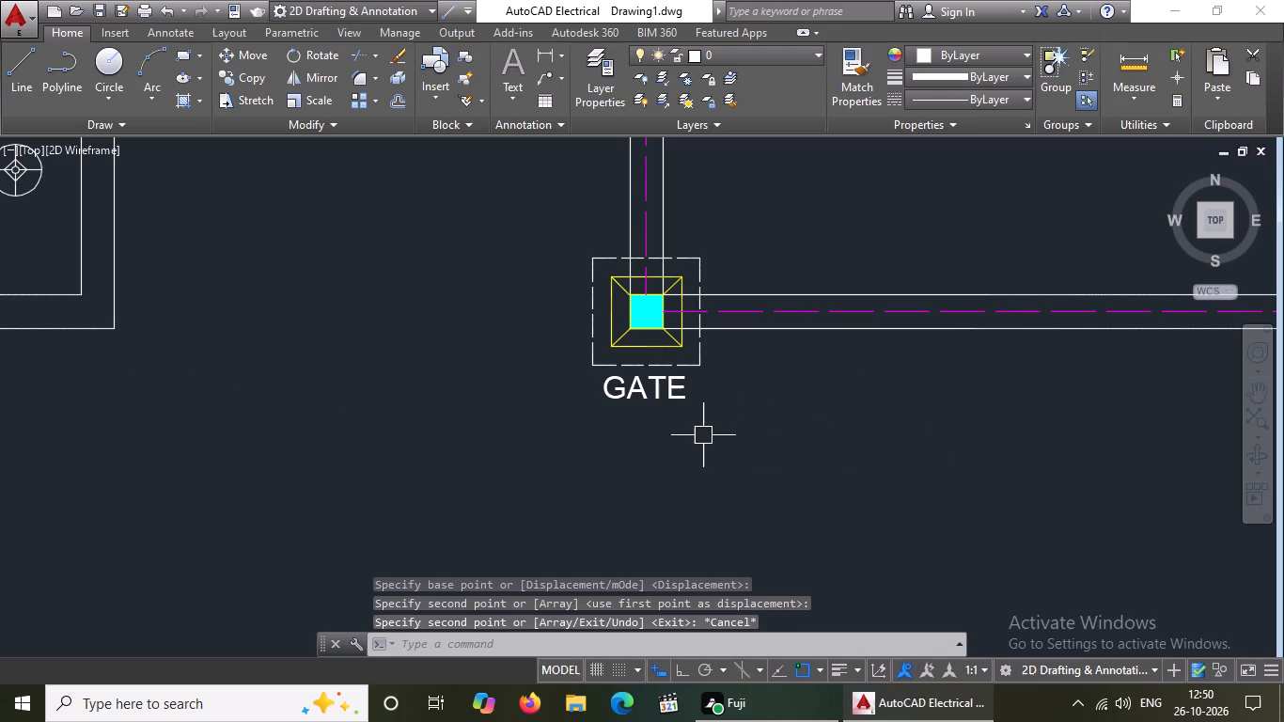
Change the copied GATE text below the bottom row's leftmost footing to CF1.
double_click(681, 394)
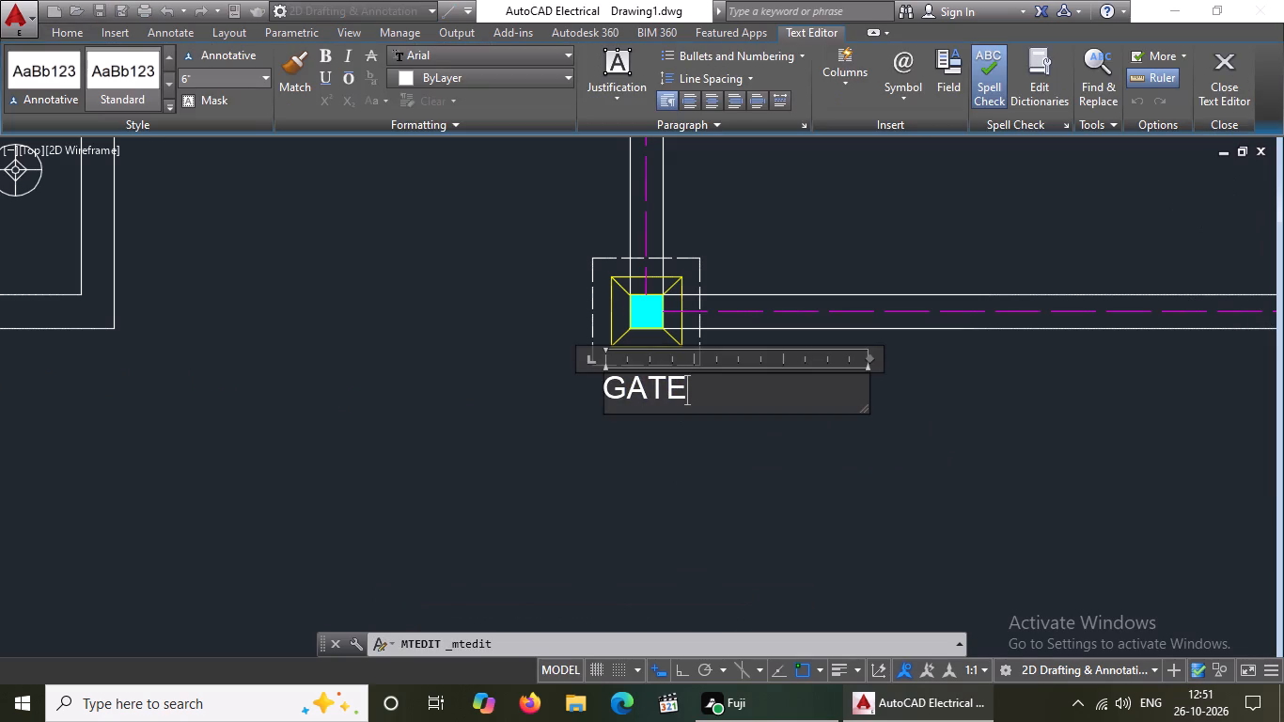
key("BackSpace")
key("BackSpace")
key("BackSpace")
key("BackSpace")
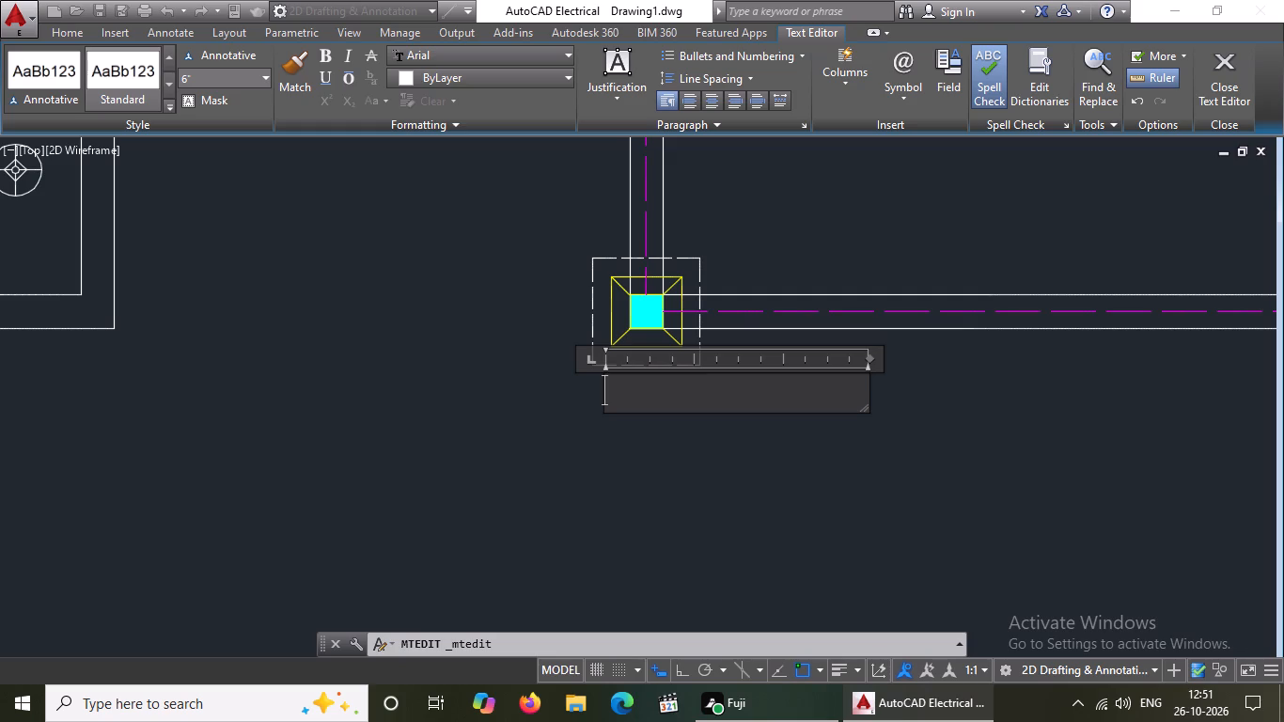
type("CF1")
left_click(706, 503)
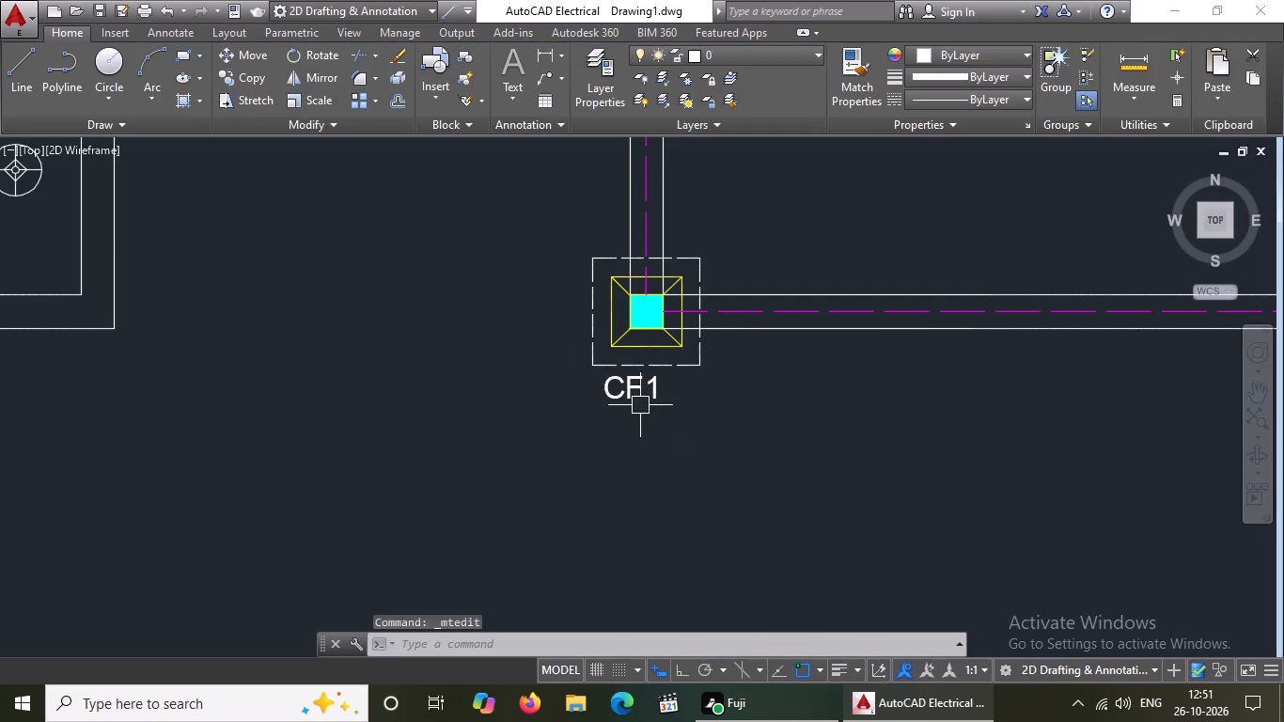
Reposition the CF1 label so it sits centred just beneath the bottom row's leftmost footing.
left_click(630, 392)
left_click(609, 377)
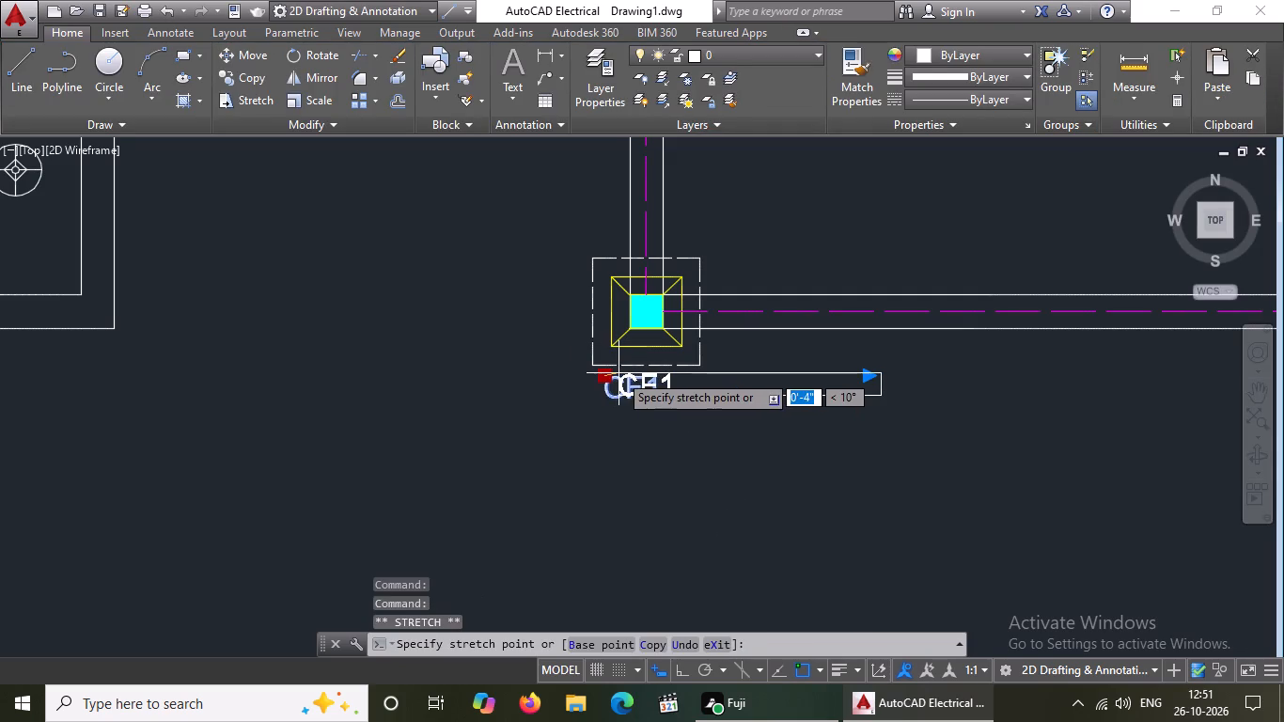
left_click(619, 373)
scroll(679, 436, "down", 3)
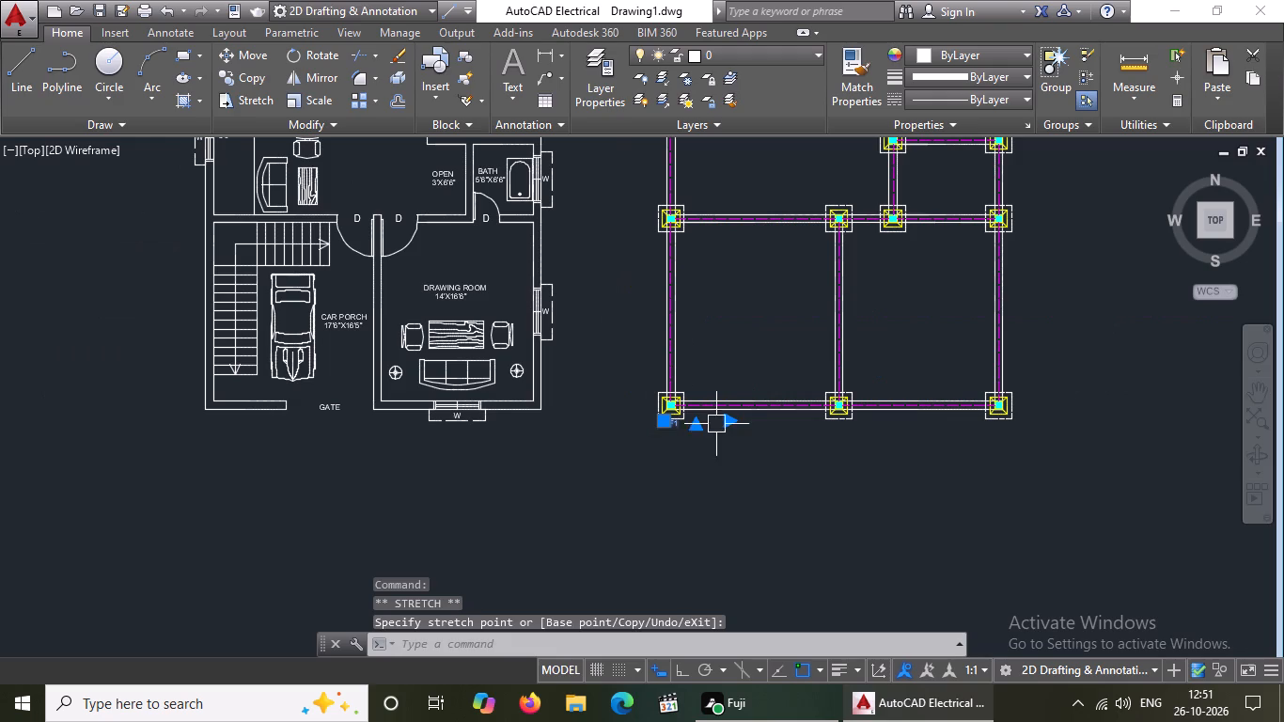
scroll(715, 419, "up", 2)
scroll(635, 434, "up", 3)
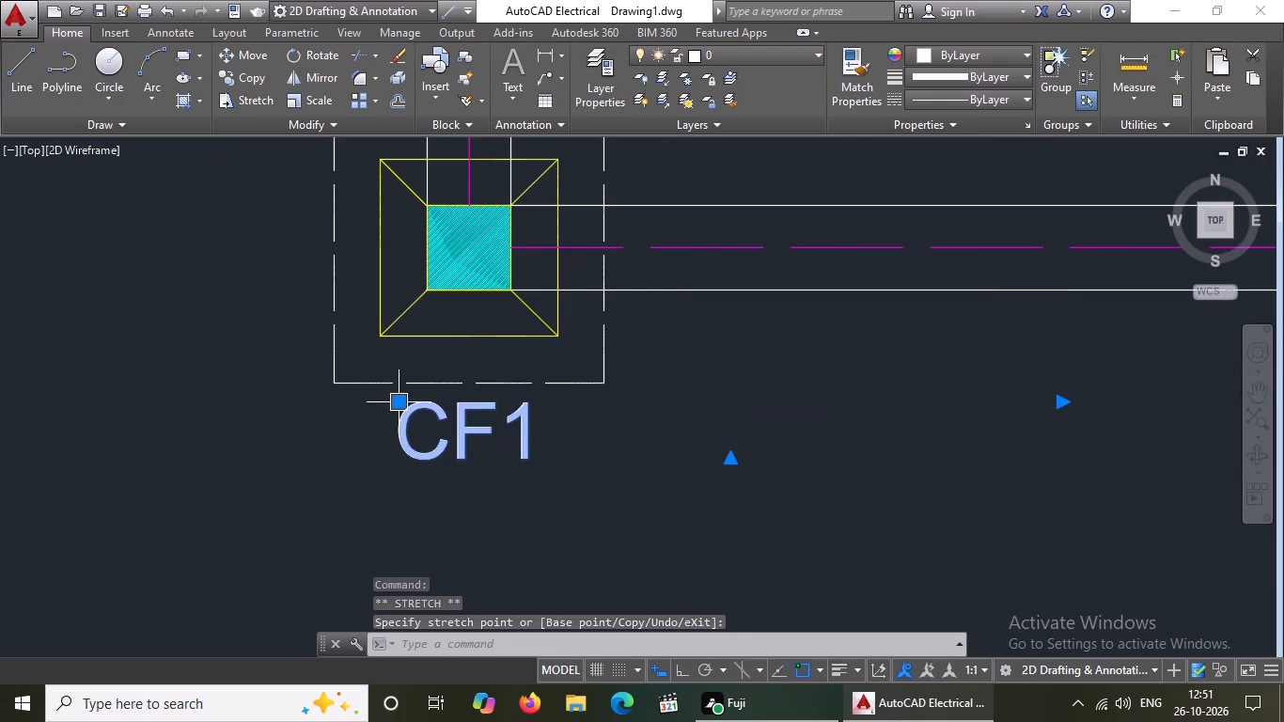
left_click(394, 401)
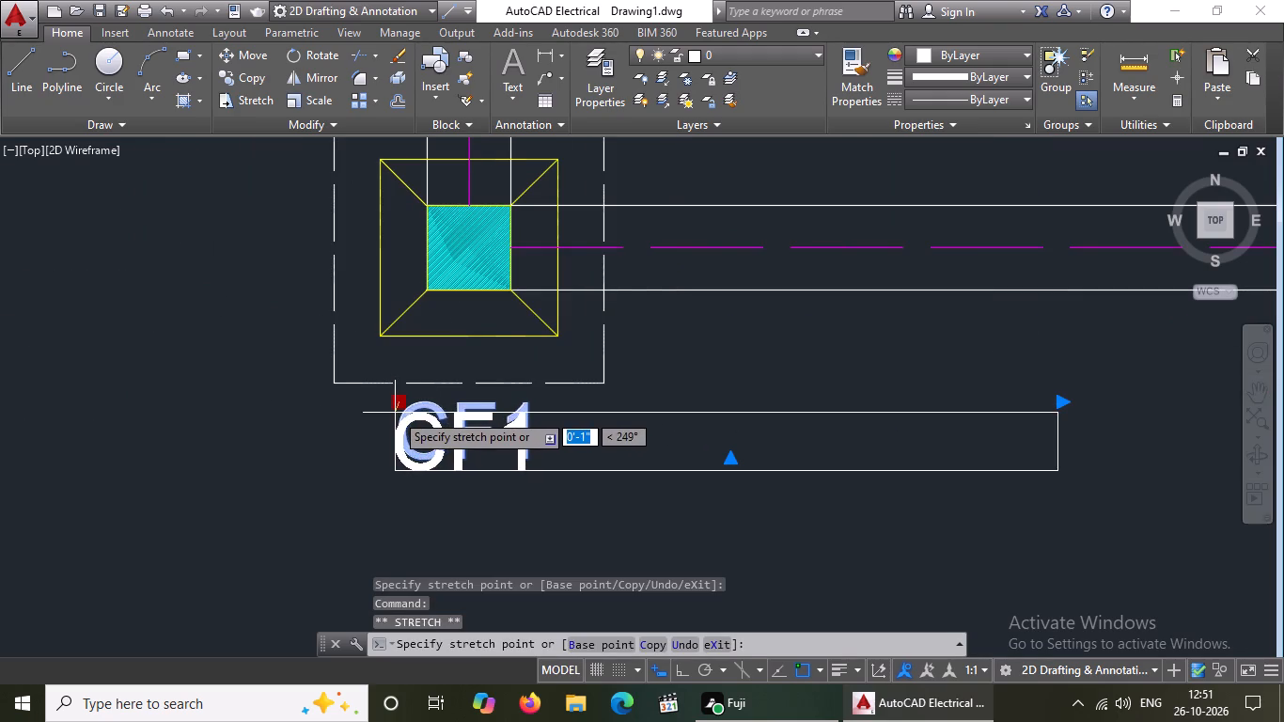
left_click(395, 413)
Copy the CF1 label beneath the bottom row's middle and rightmost footings.
scroll(455, 417, "down", 3)
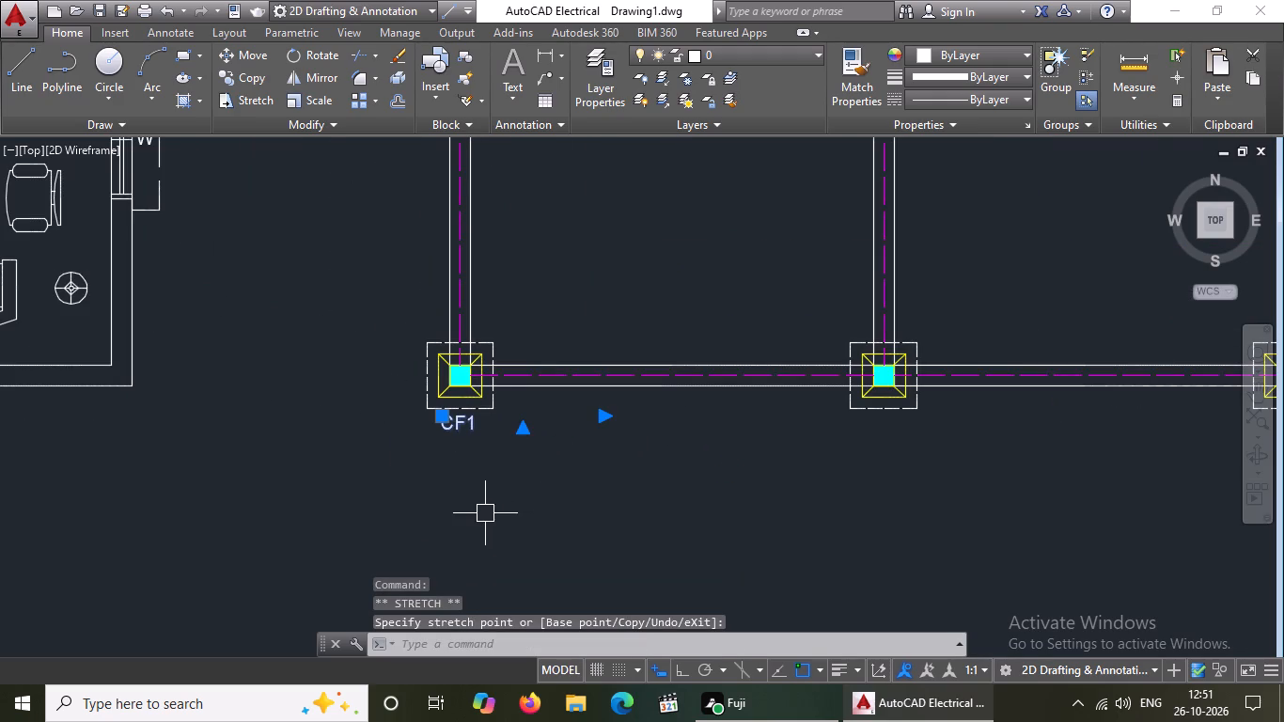
left_click(243, 76)
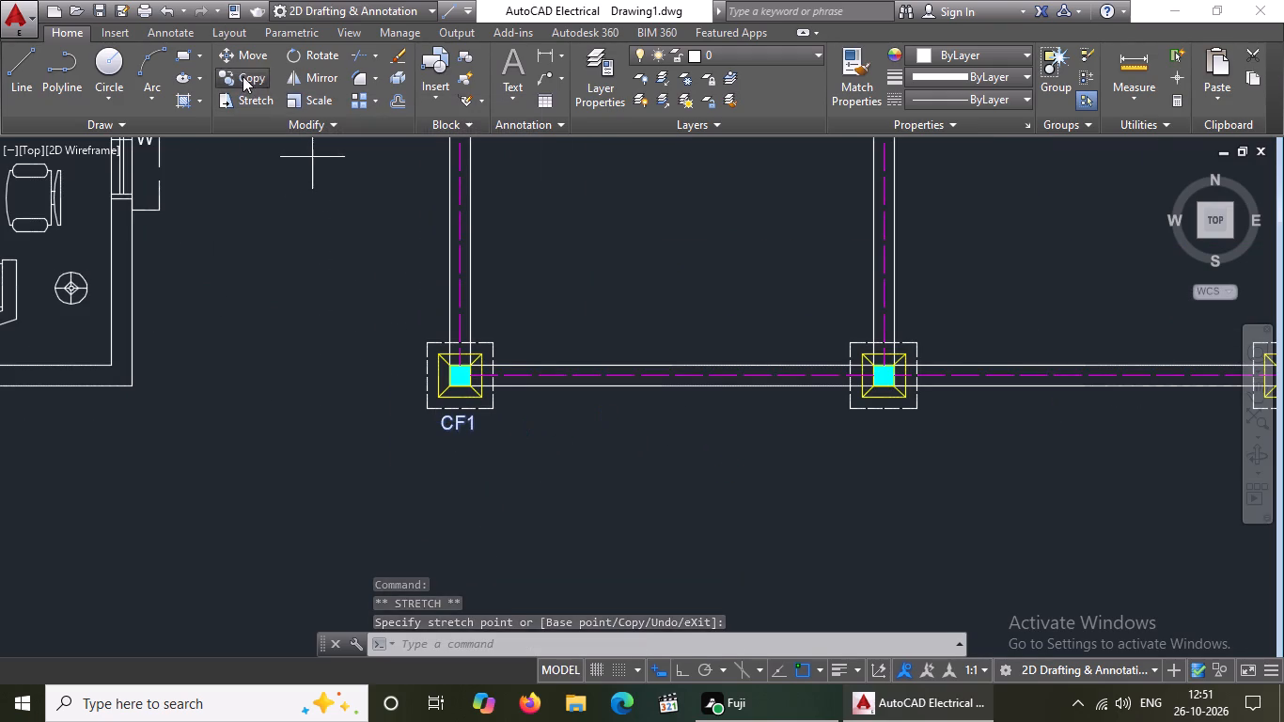
left_click(457, 430)
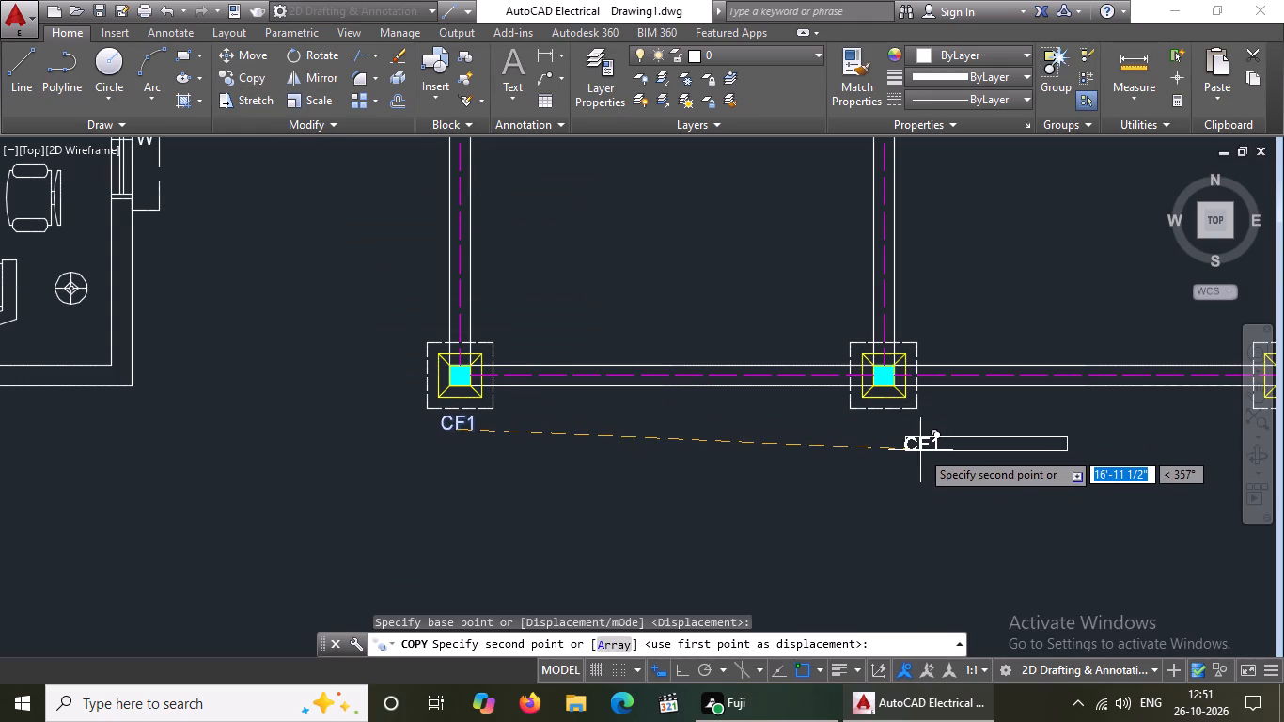
scroll(912, 446, "up", 3)
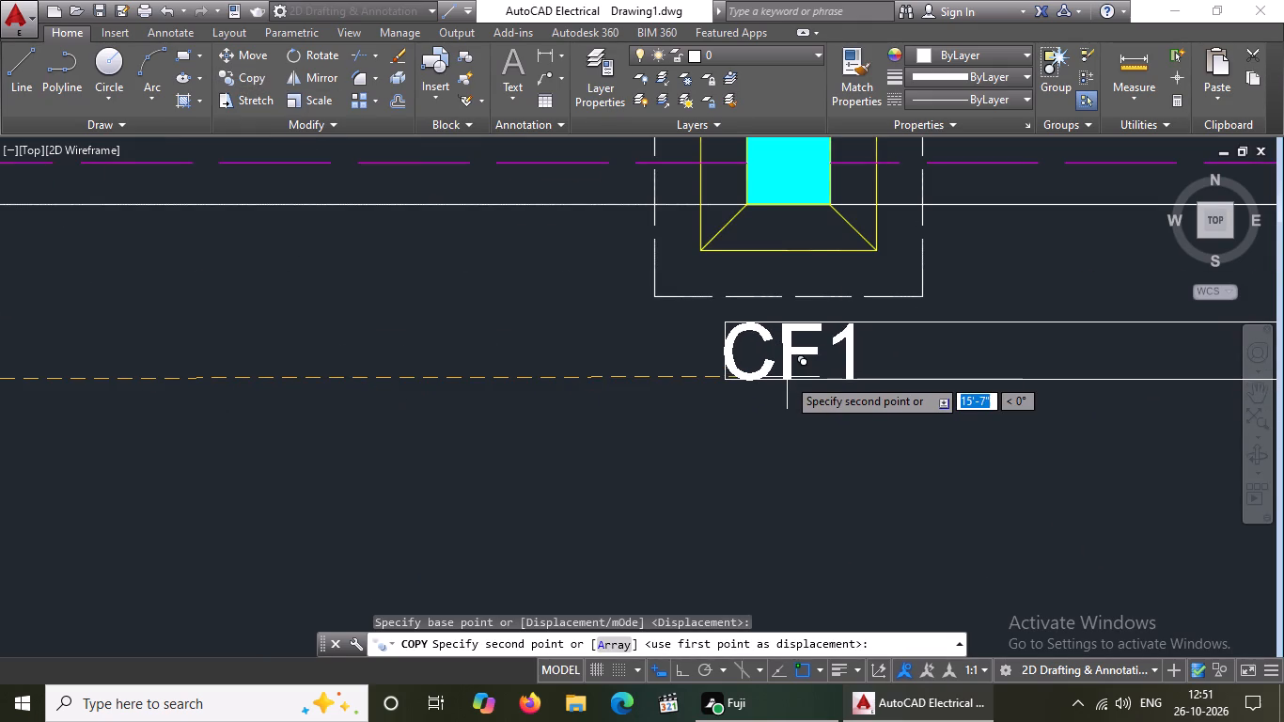
left_click(786, 380)
scroll(789, 378, "down", 3)
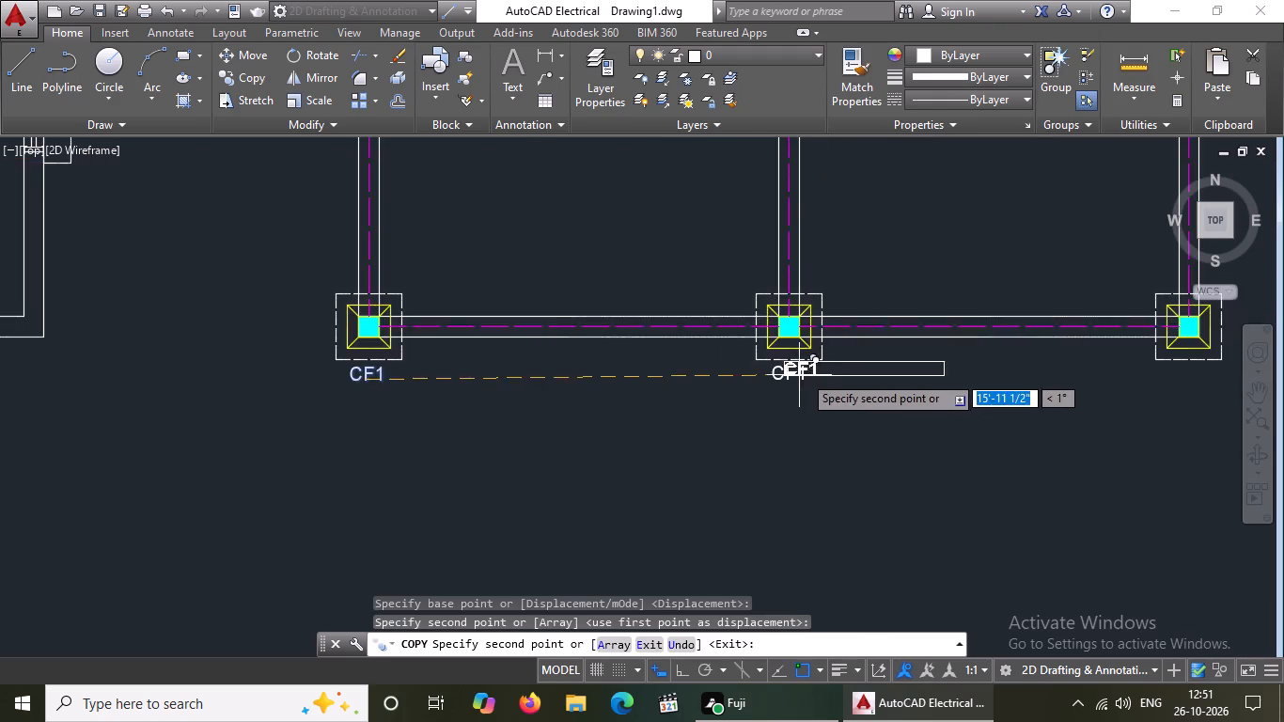
scroll(810, 371, "down", 1)
scroll(1068, 387, "up", 3)
scroll(997, 348, "up", 2)
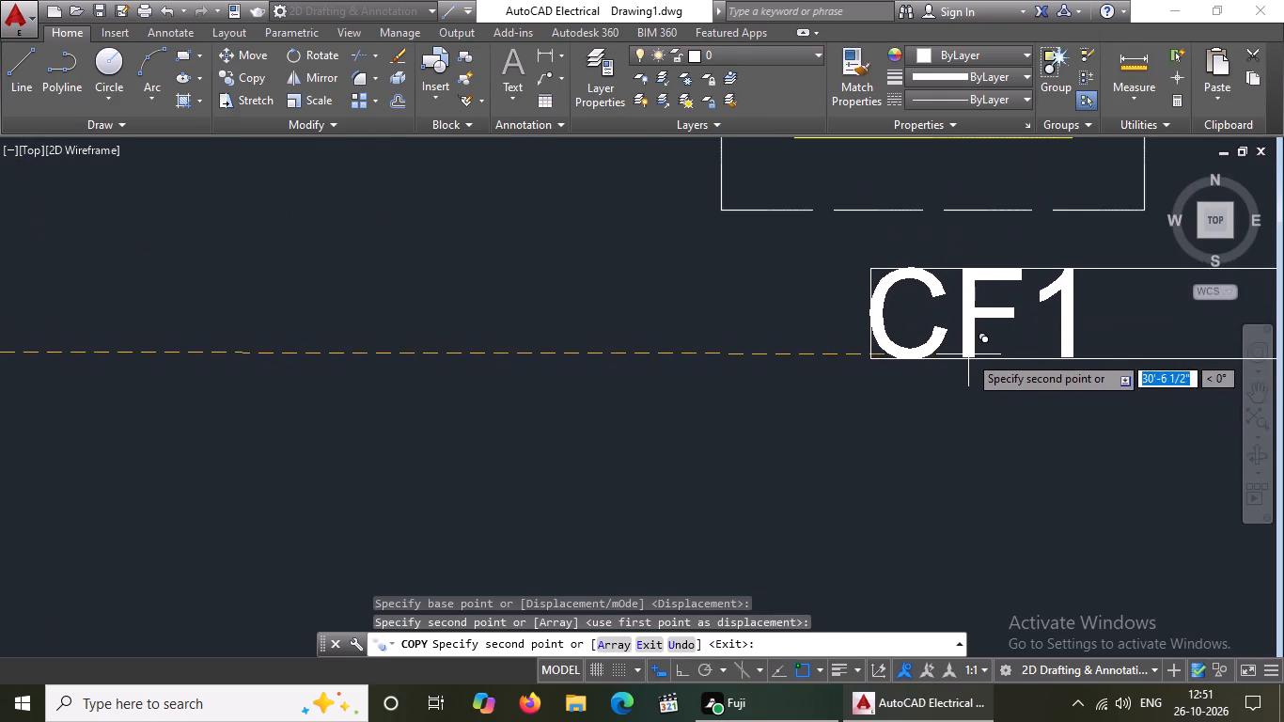
left_click(954, 344)
Copy the CF1 label to each of the four footings in the fifth row, from leftmost to rightmost.
scroll(954, 347, "down", 5)
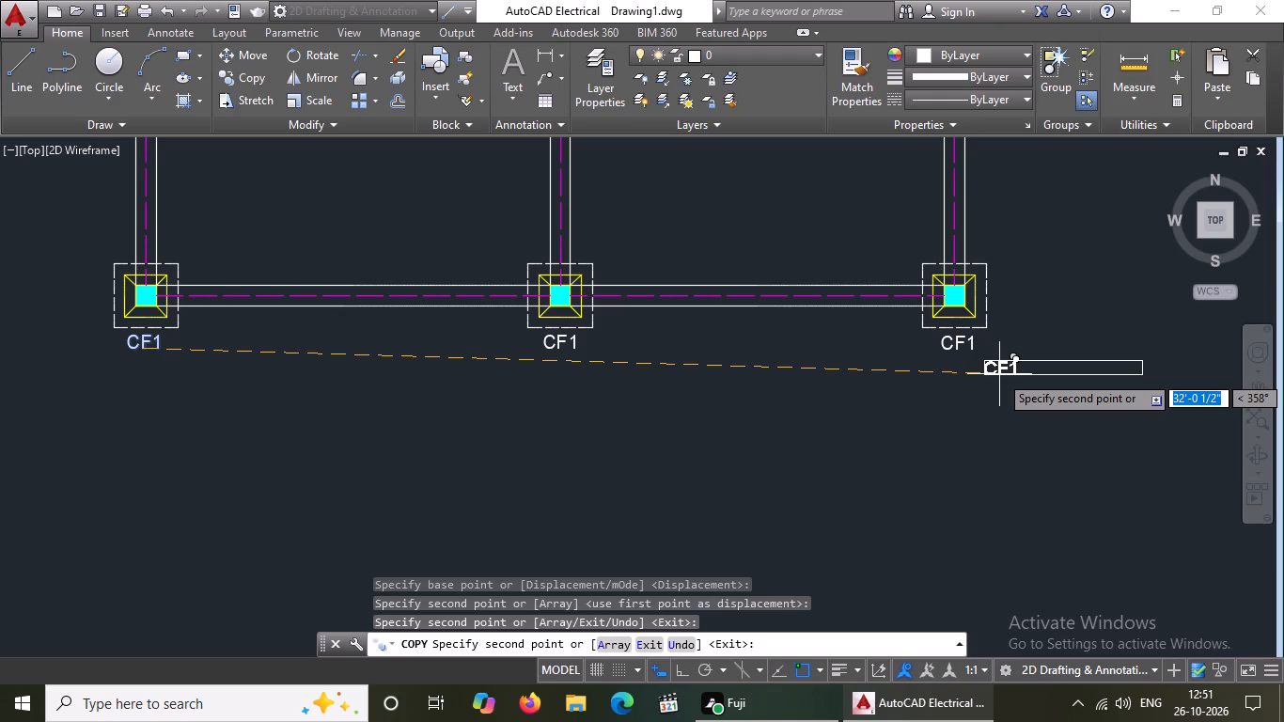
scroll(1154, 43, "down", 1)
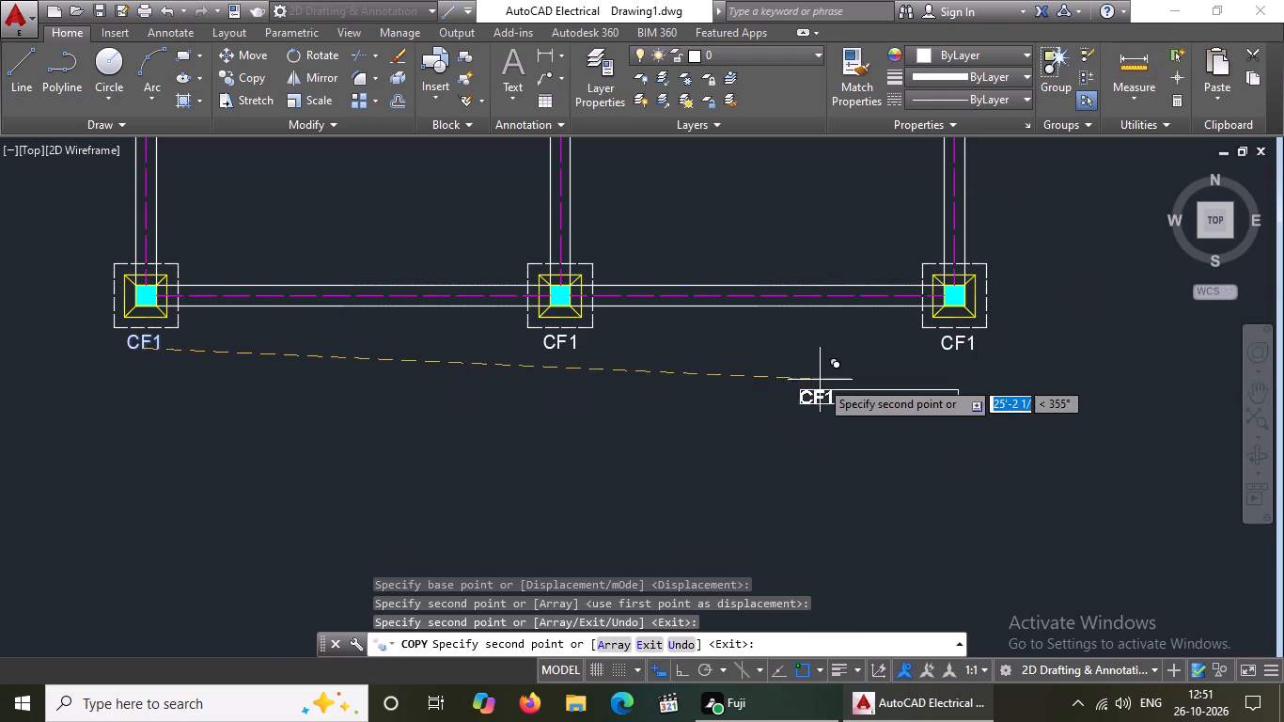
scroll(821, 376, "down", 3)
scroll(665, 249, "up", 5)
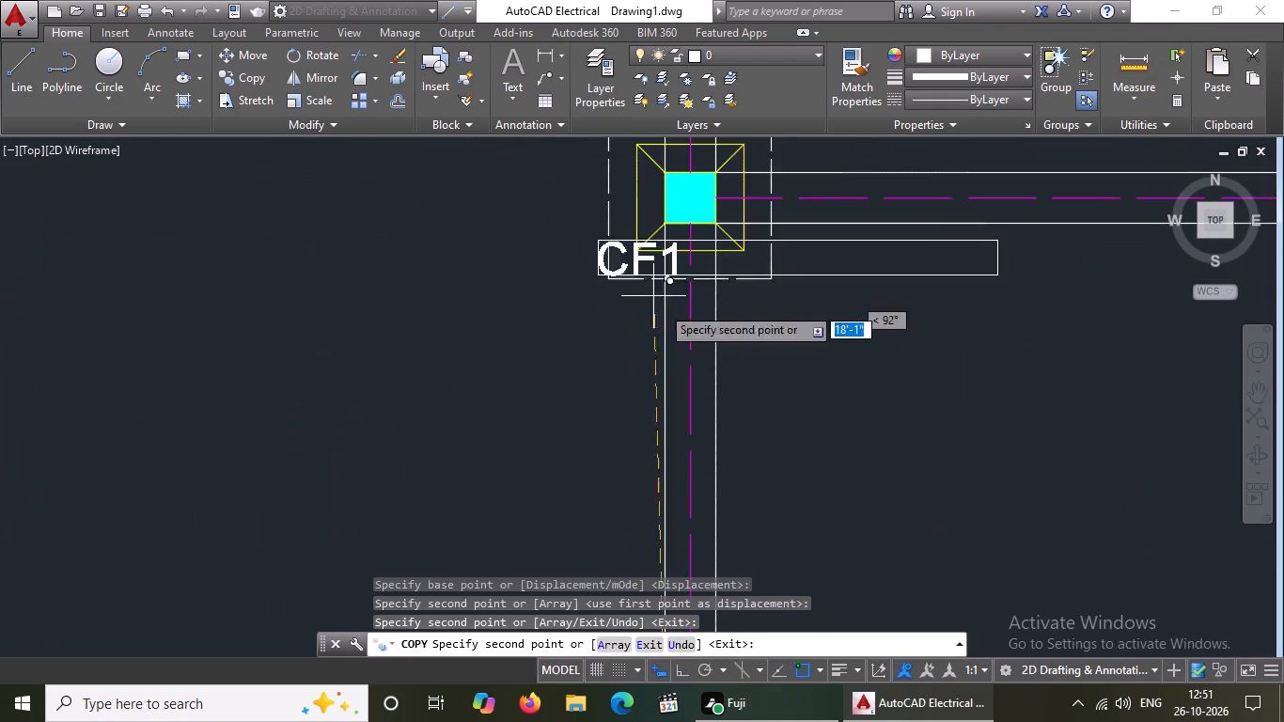
scroll(684, 332, "up", 2)
left_click(678, 336)
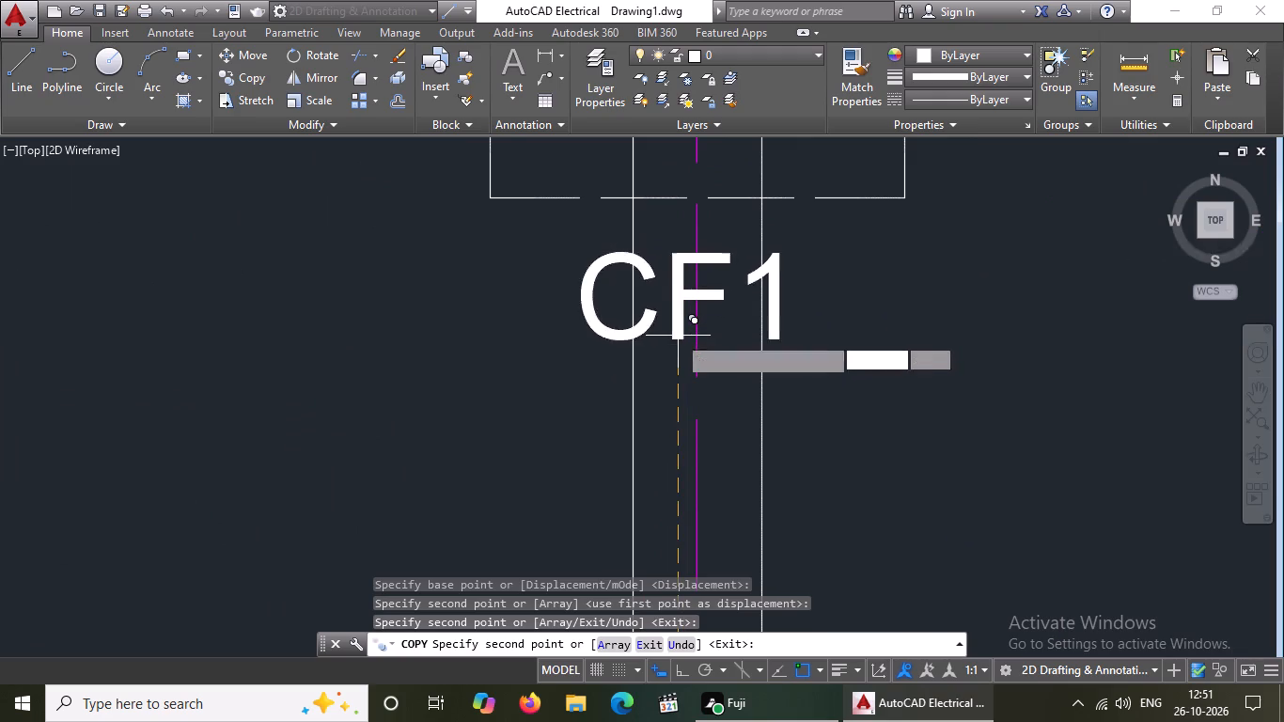
scroll(689, 337, "down", 6)
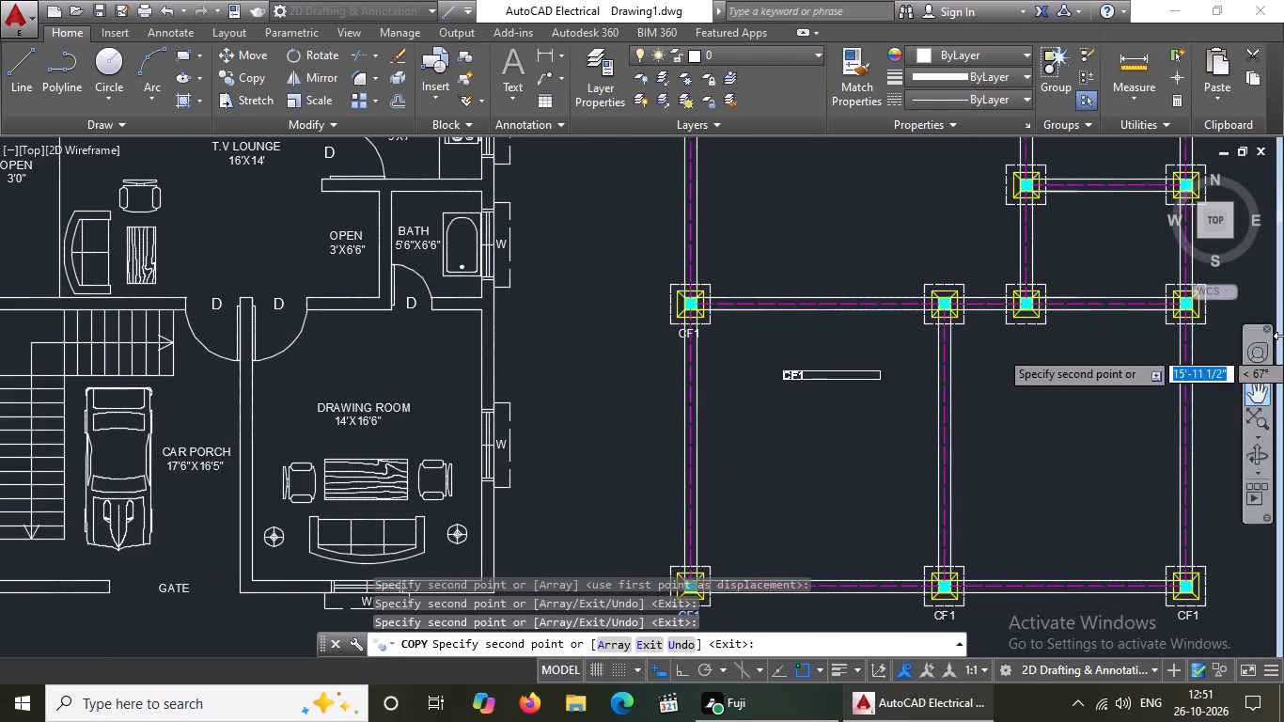
scroll(1048, 358, "up", 3)
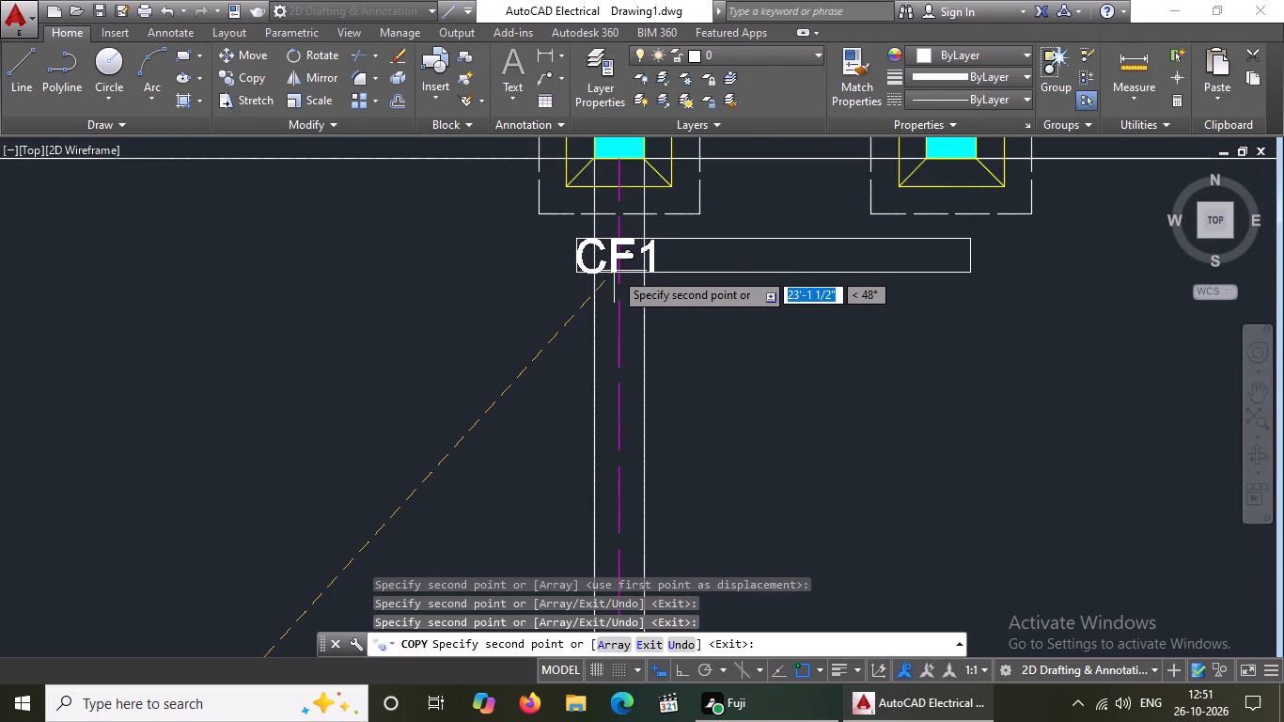
left_click(614, 271)
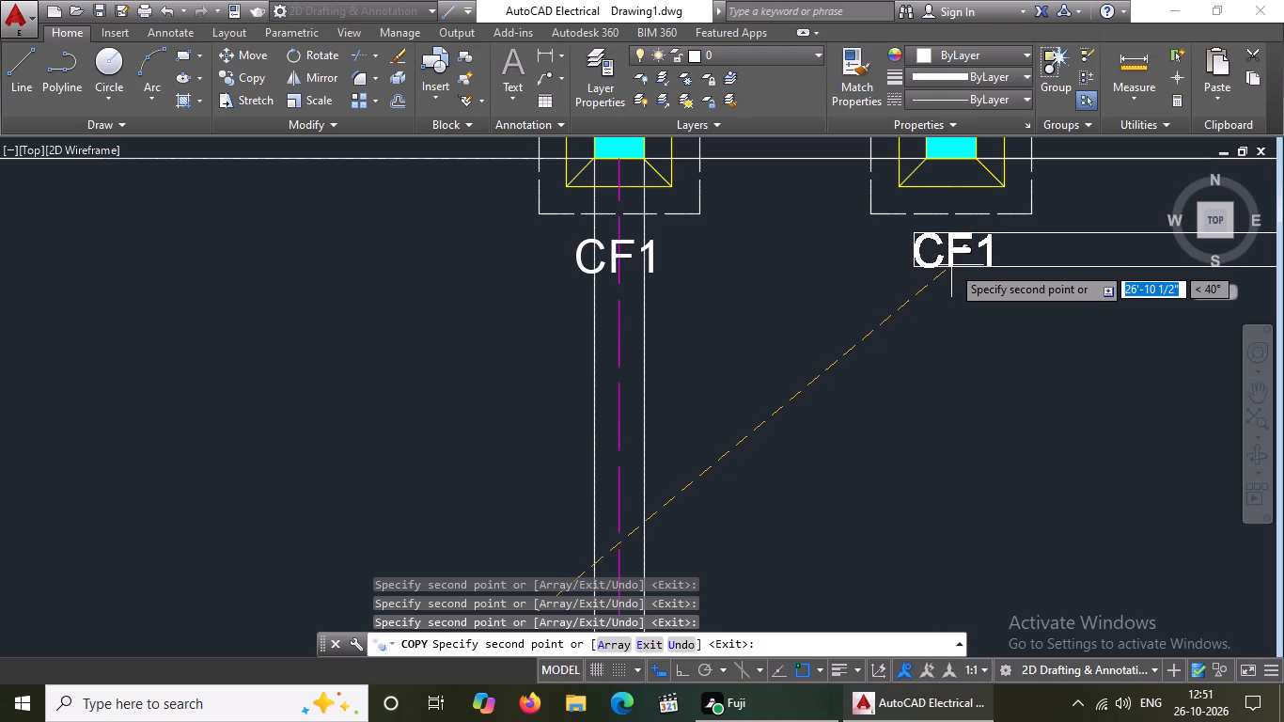
left_click_drag(951, 265, 947, 275)
scroll(903, 297, "down", 4)
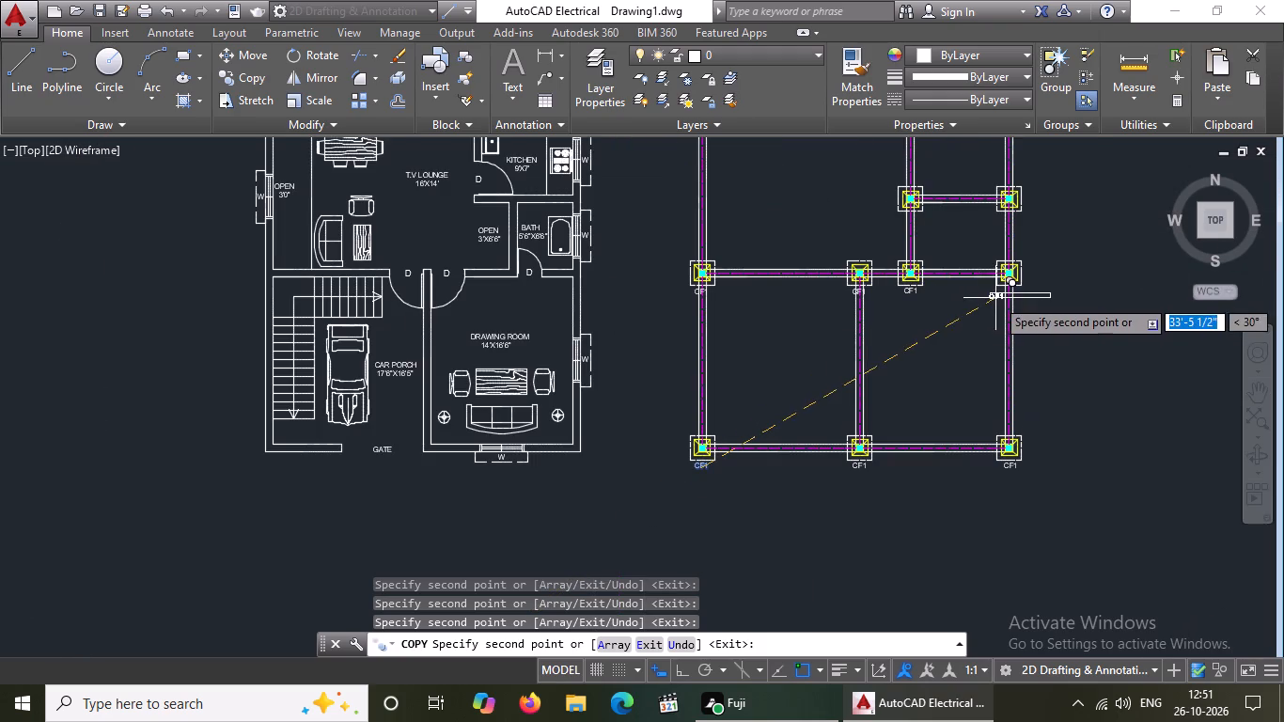
scroll(995, 298, "up", 4)
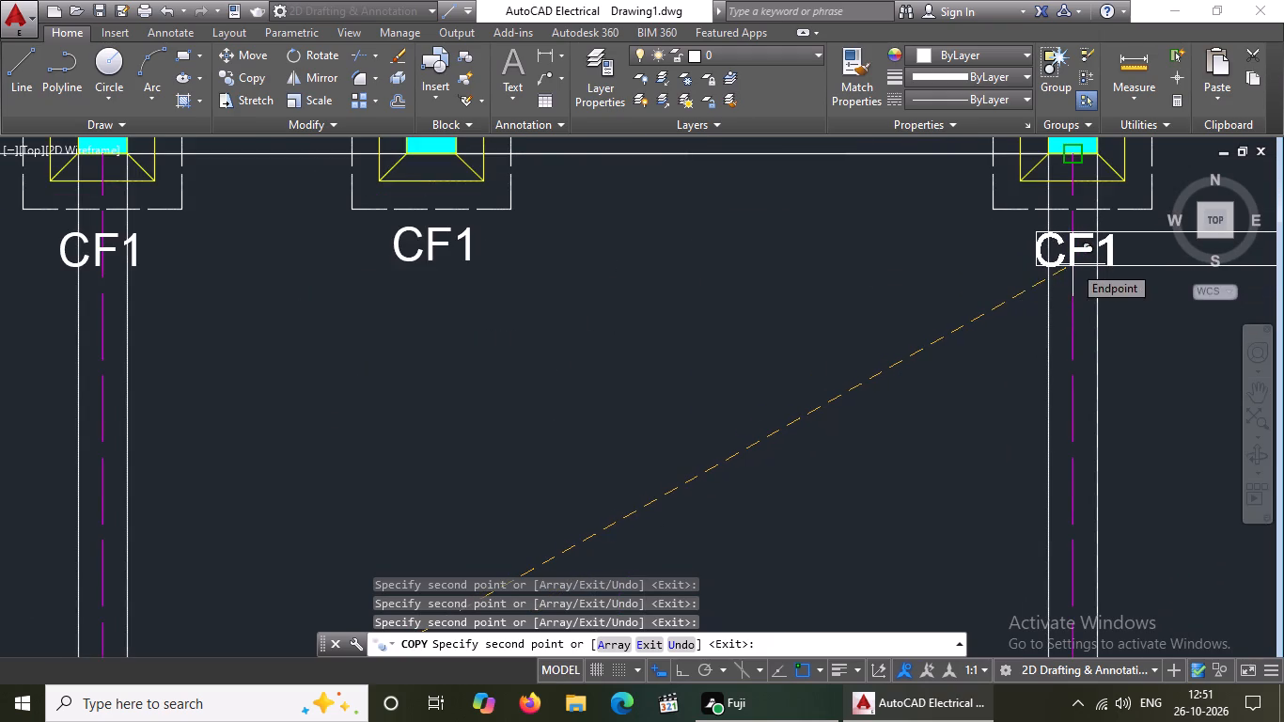
left_click(1073, 264)
scroll(1073, 276, "down", 3)
key("Escape")
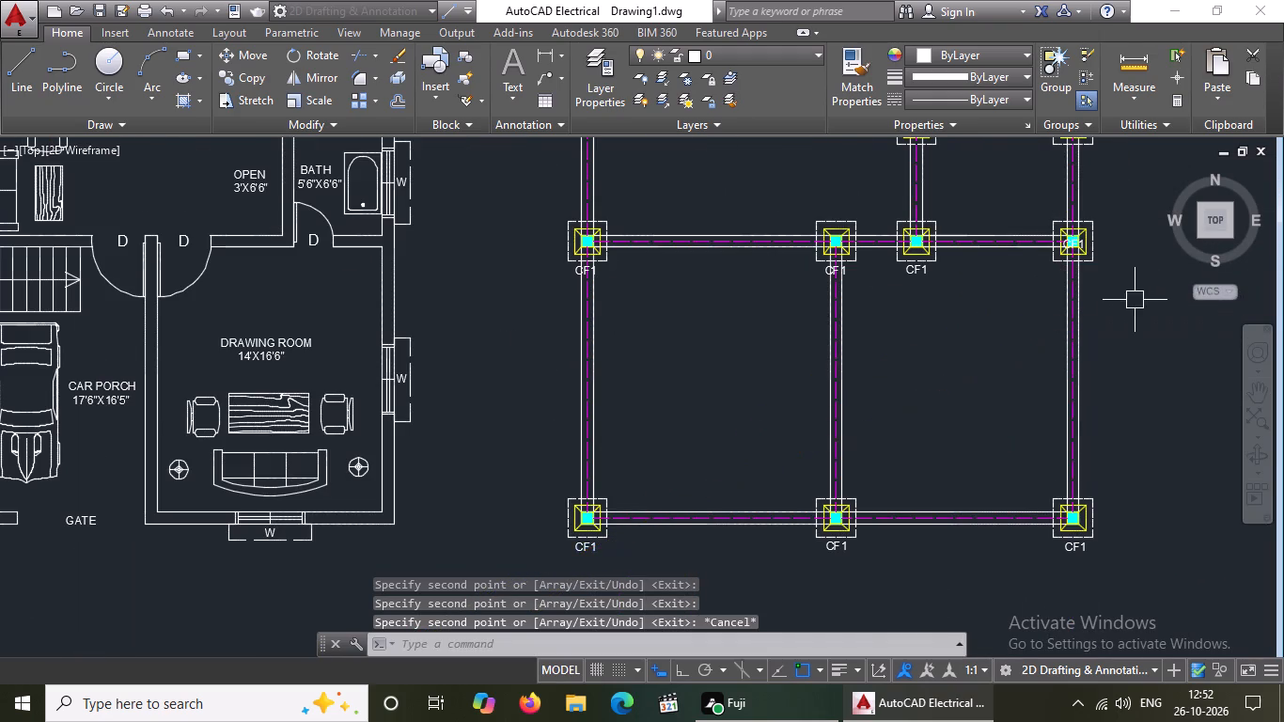
Move the CF1 label overlapping the fifth row's rightmost column down to just beneath that footing.
scroll(1133, 258, "up", 3)
left_click(874, 191)
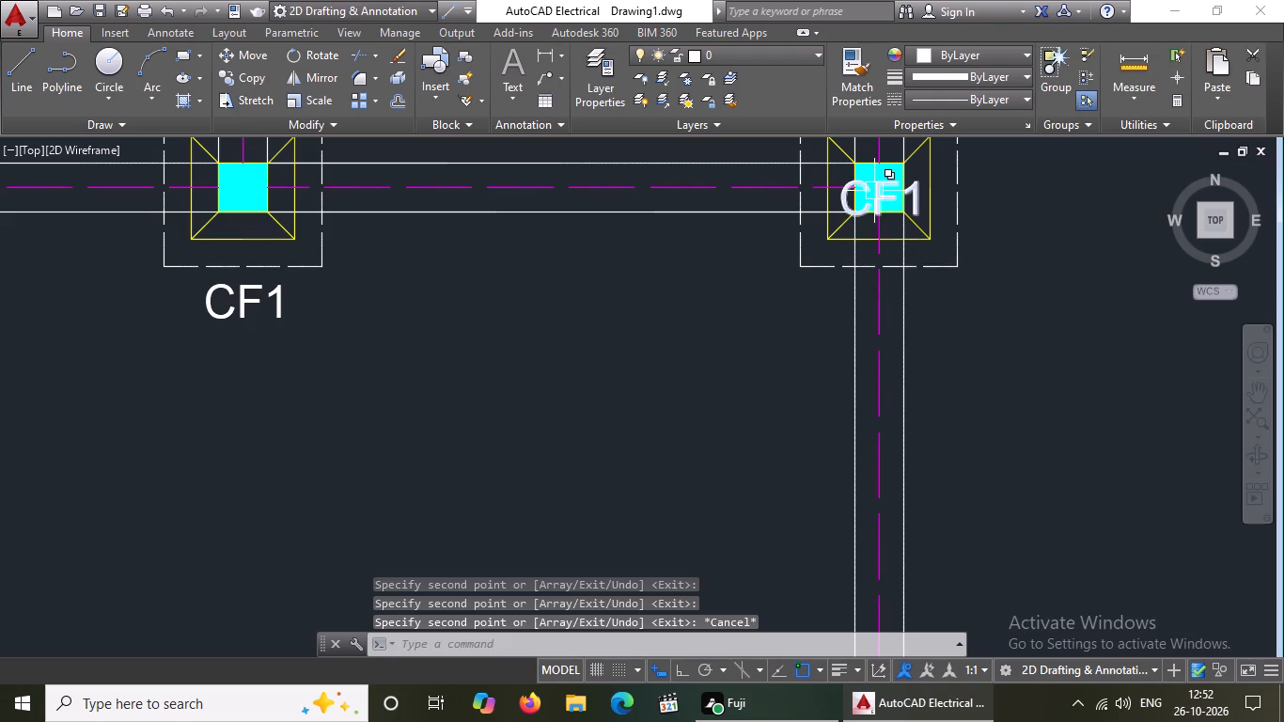
left_click(848, 179)
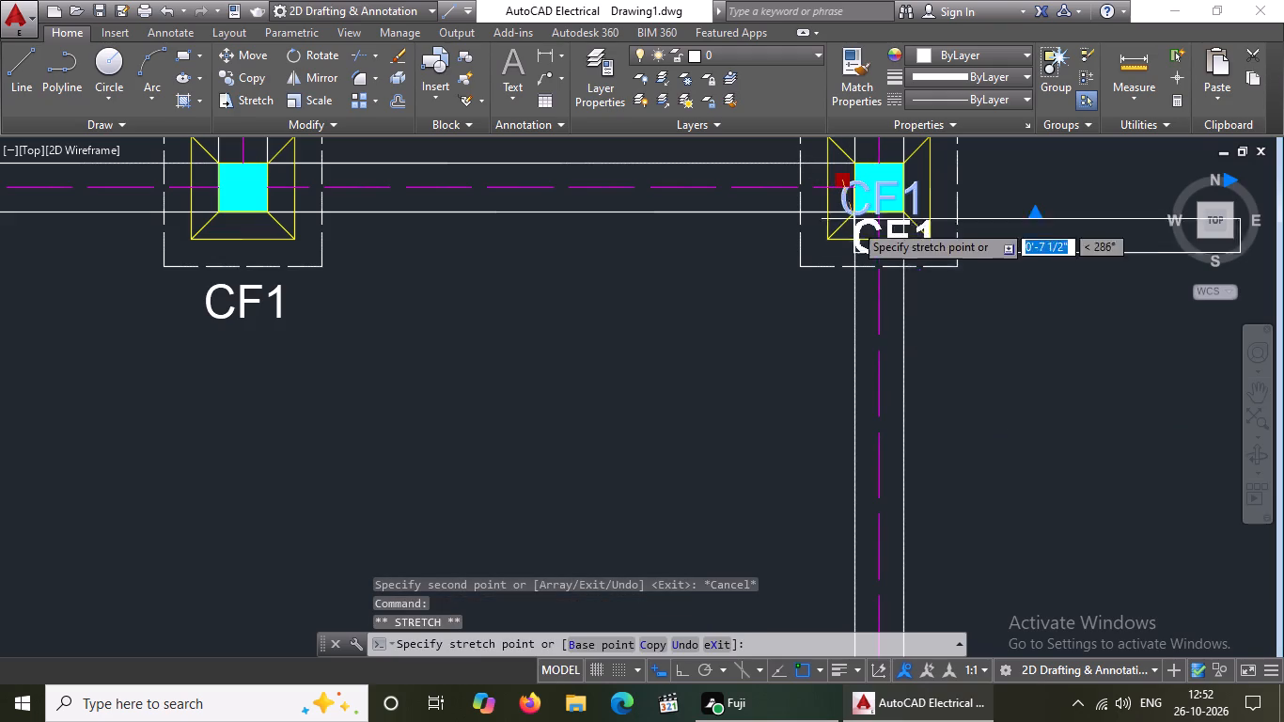
left_click(848, 289)
scroll(864, 297, "down", 4)
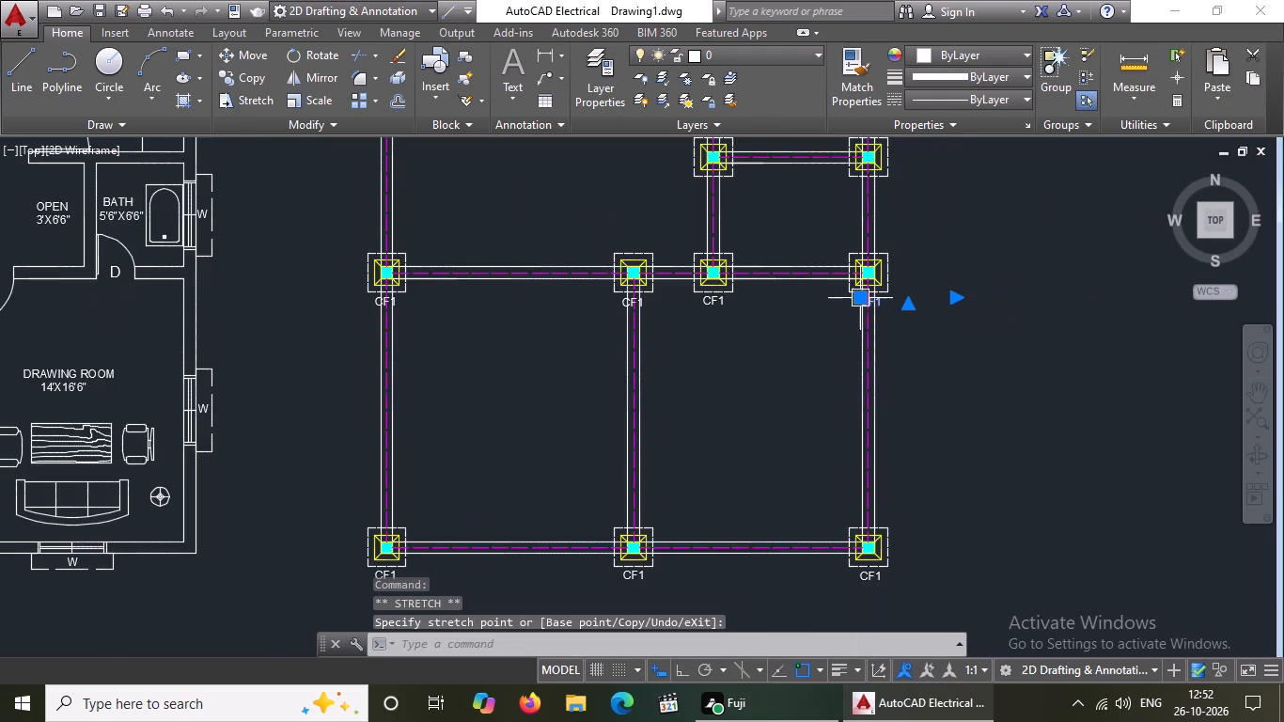
key("Escape")
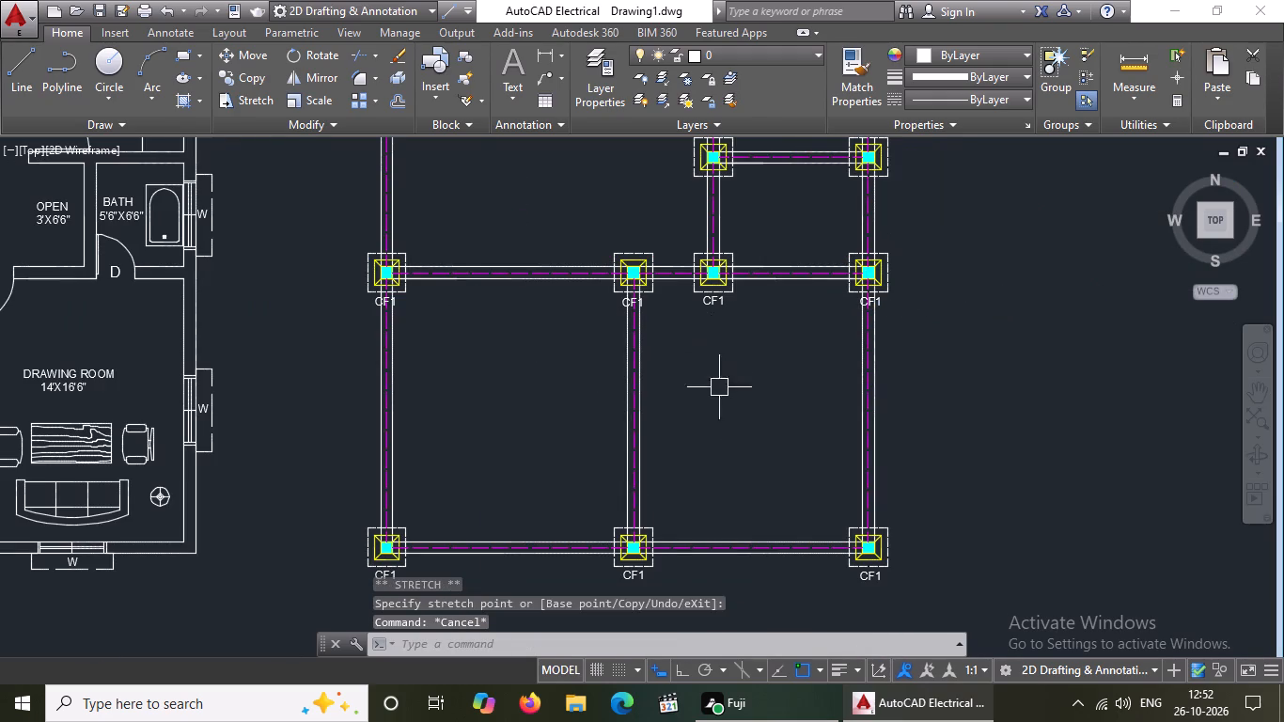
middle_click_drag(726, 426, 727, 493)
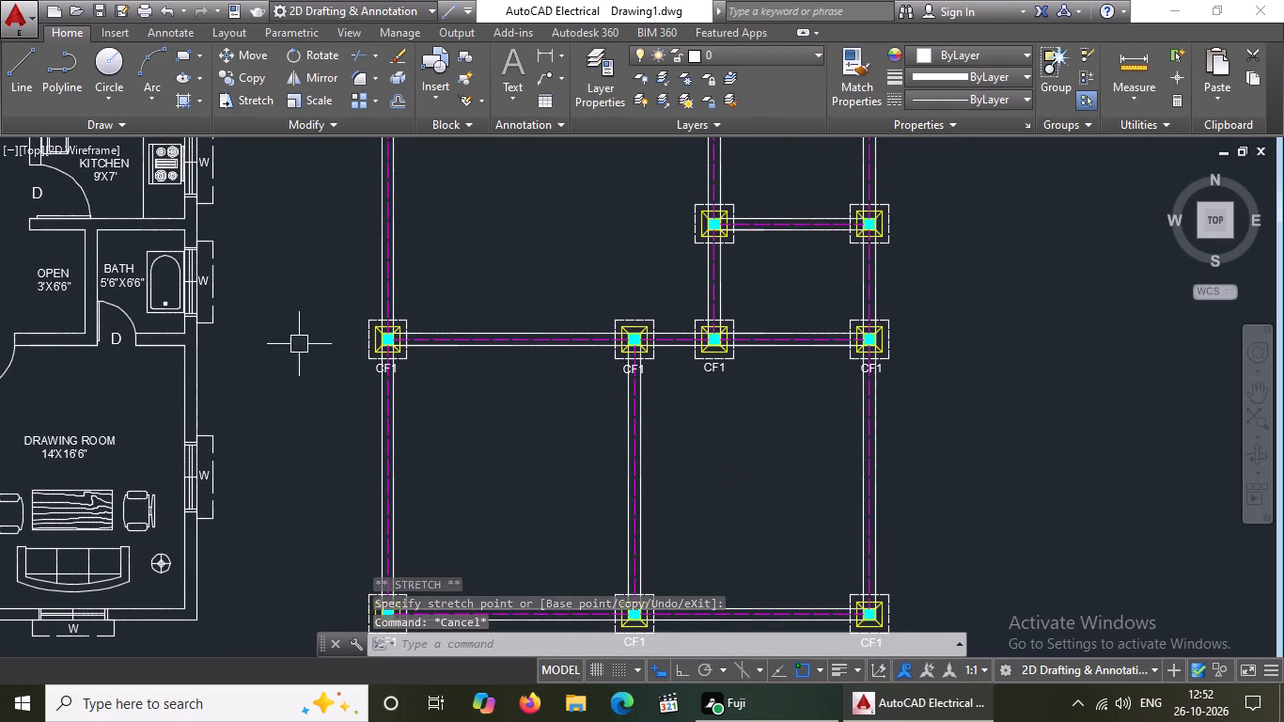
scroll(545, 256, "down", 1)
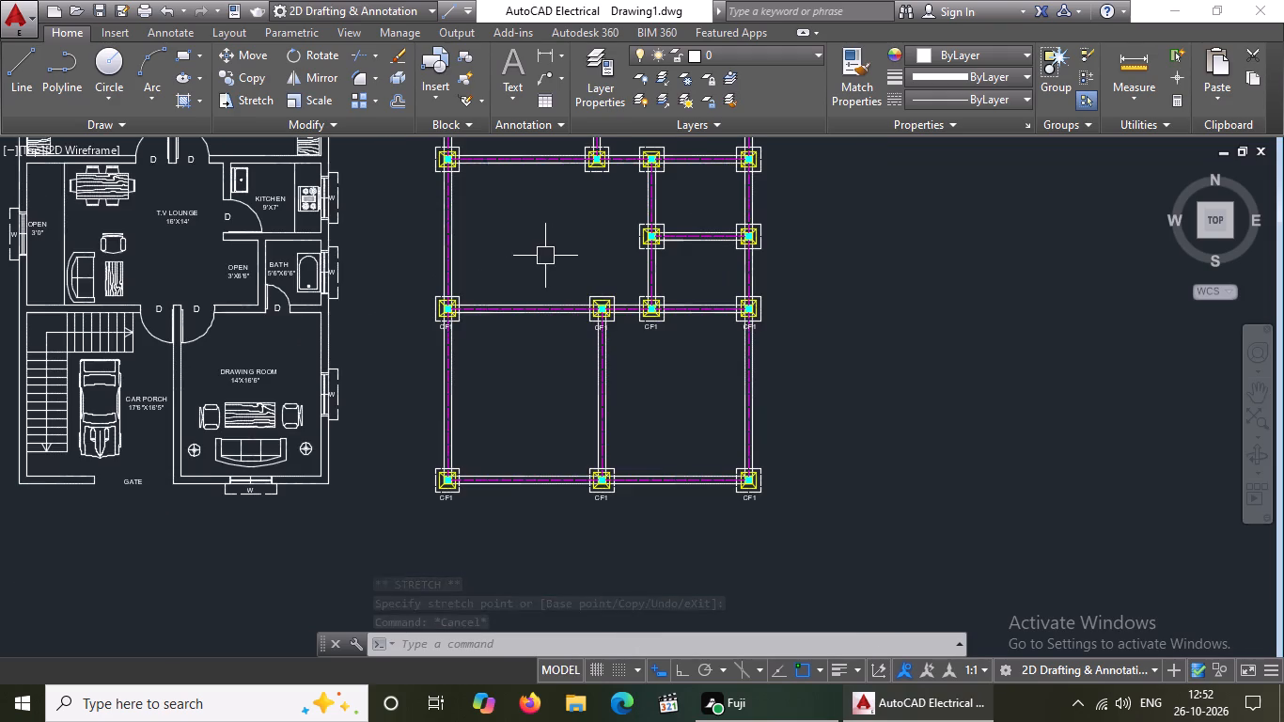
Copy the CF1 label from the fifth row's third footing up to the left footing of the fourth row.
middle_click_drag(519, 258, 523, 448)
scroll(701, 553, "up", 2)
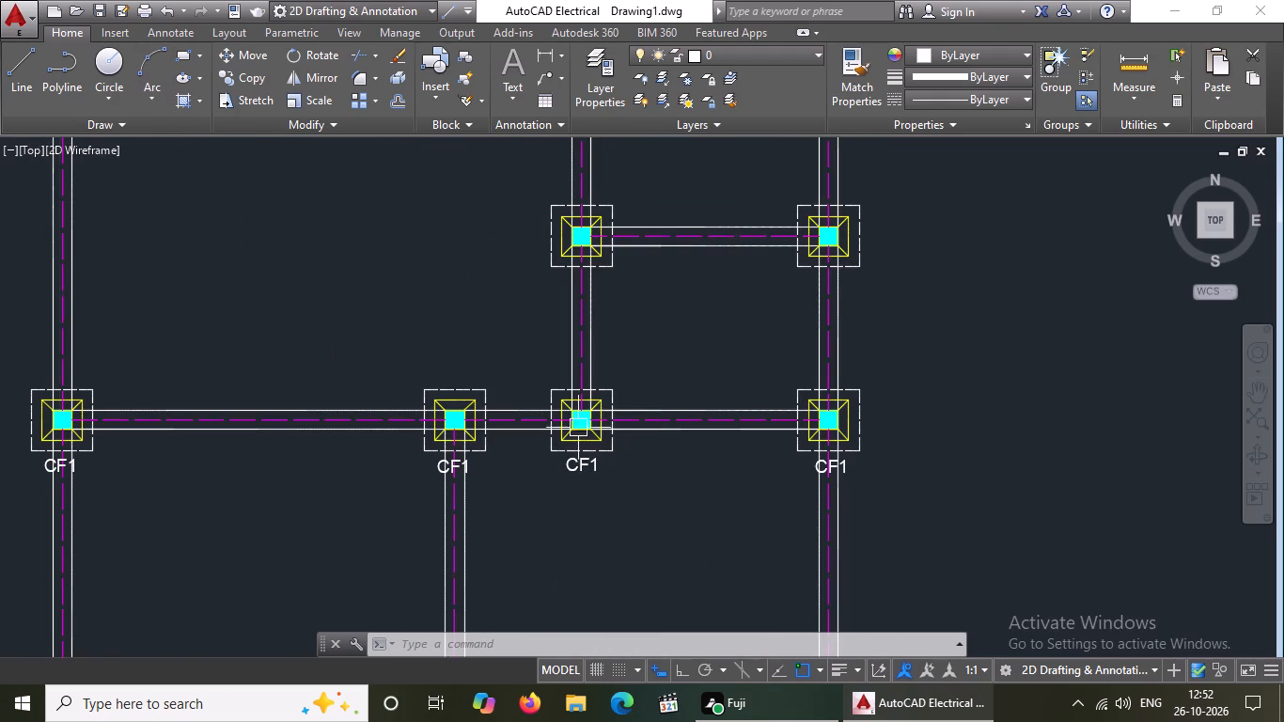
left_click(588, 476)
left_click(258, 77)
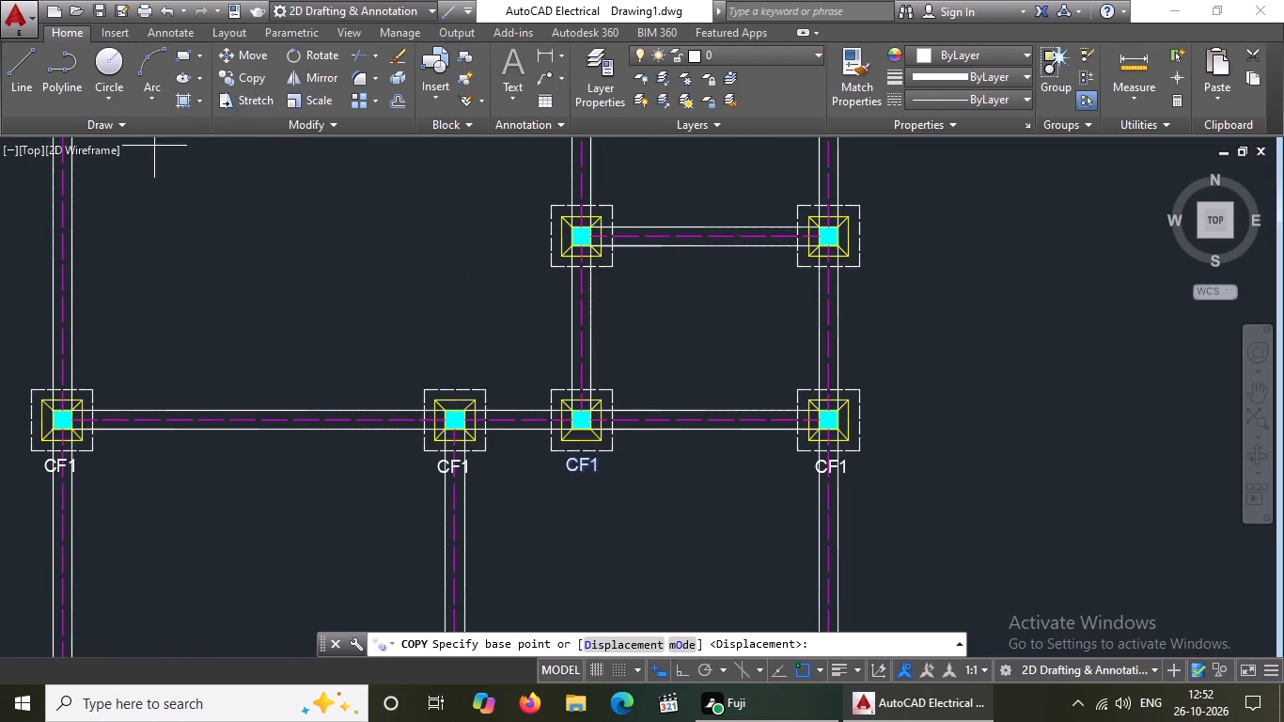
left_click(582, 465)
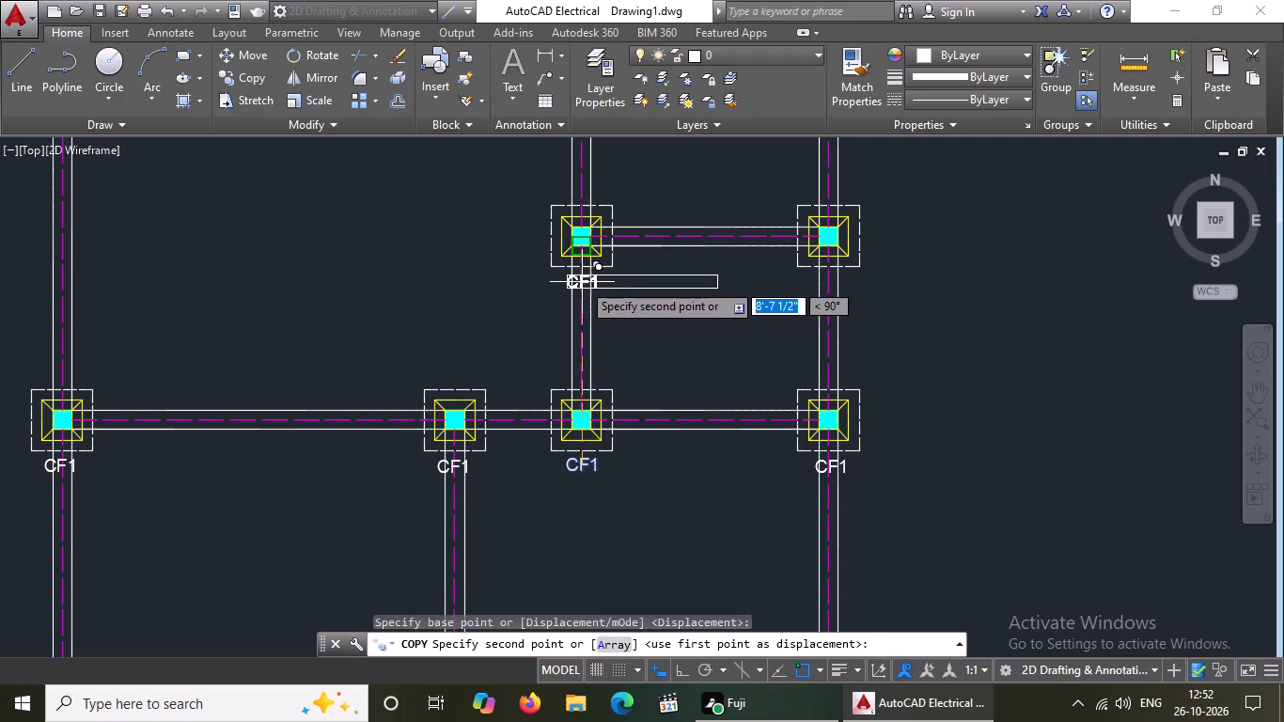
left_click(582, 282)
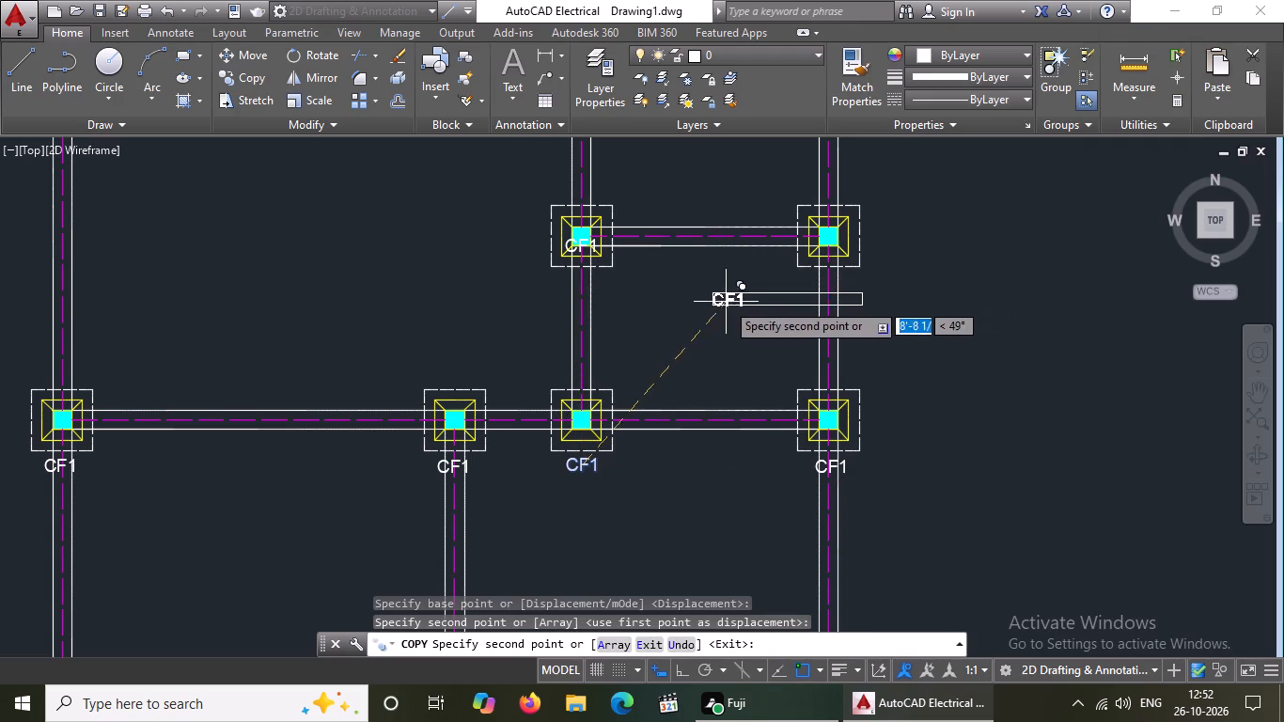
key("Escape")
Move the CF1 label overlapping the fourth row's left footing down to just beneath that footing.
scroll(594, 278, "up", 3)
scroll(557, 191, "down", 3)
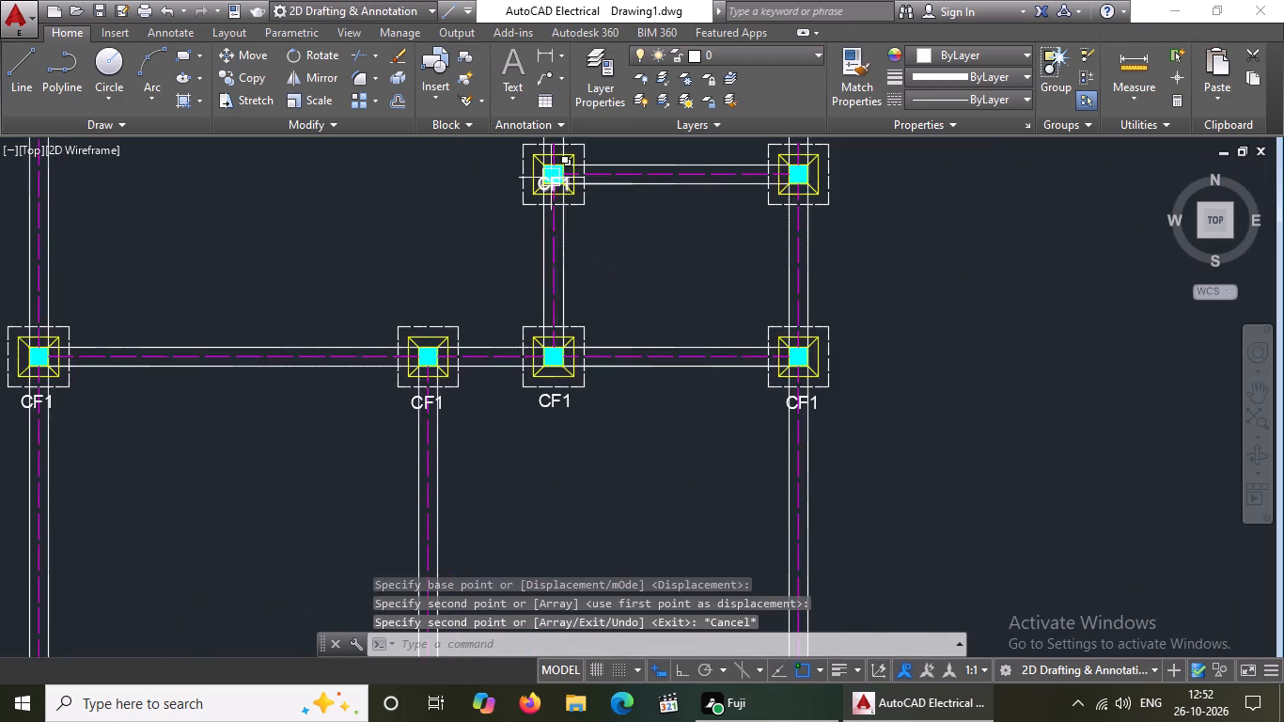
scroll(551, 175, "up", 3)
left_click(491, 199)
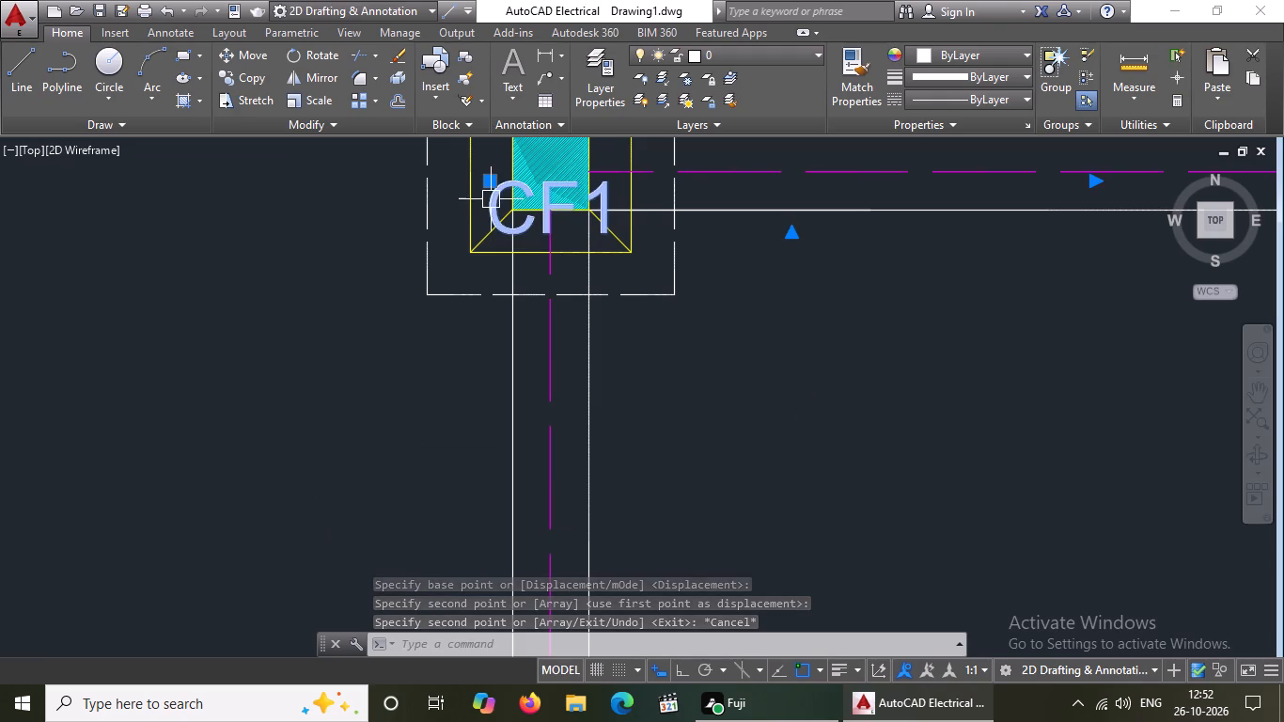
left_click(485, 177)
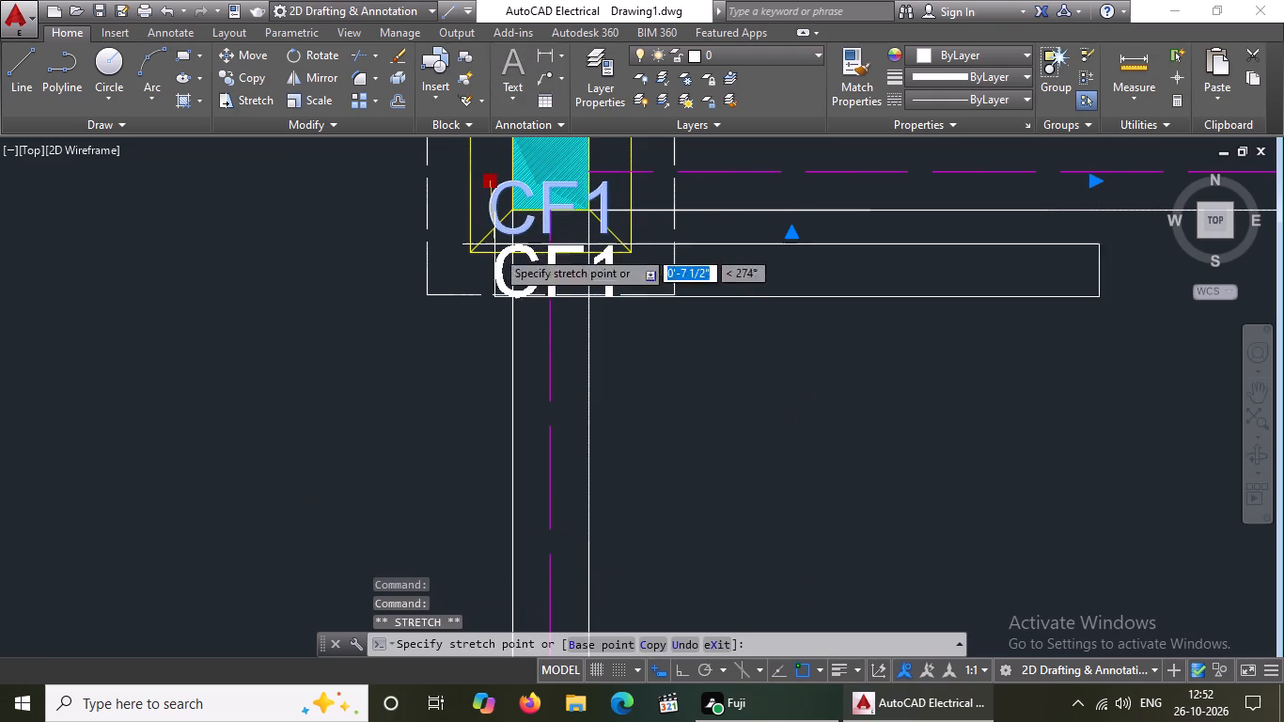
left_click(476, 322)
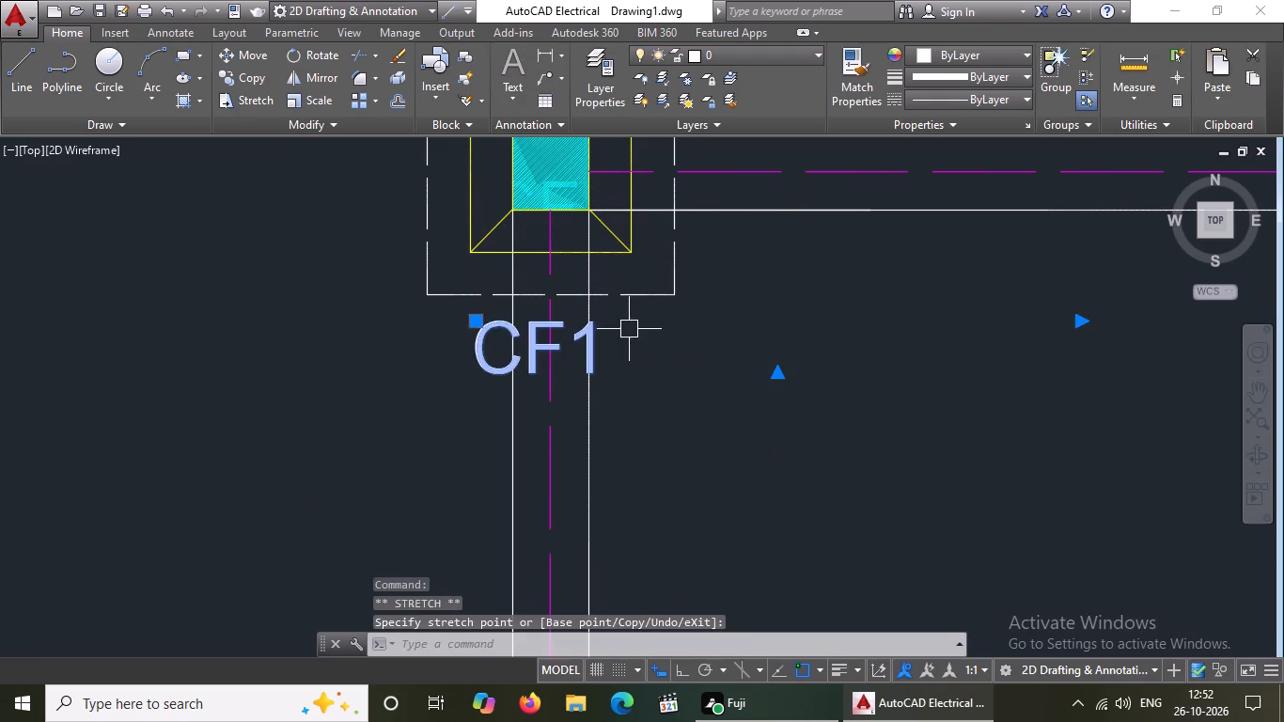
scroll(629, 329, "down", 3)
key("Escape")
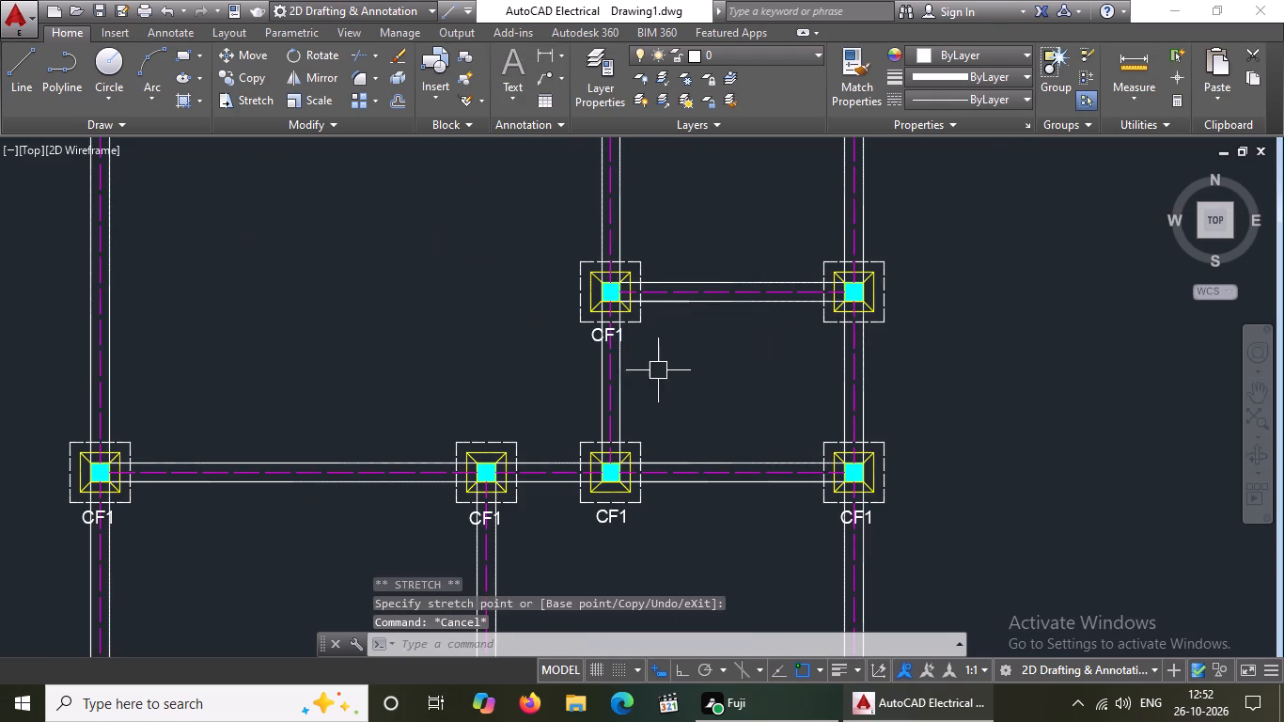
Copy the CF1 label from the fourth row's left footing across to that row's right footing.
scroll(595, 318, "up", 1)
left_click(589, 347)
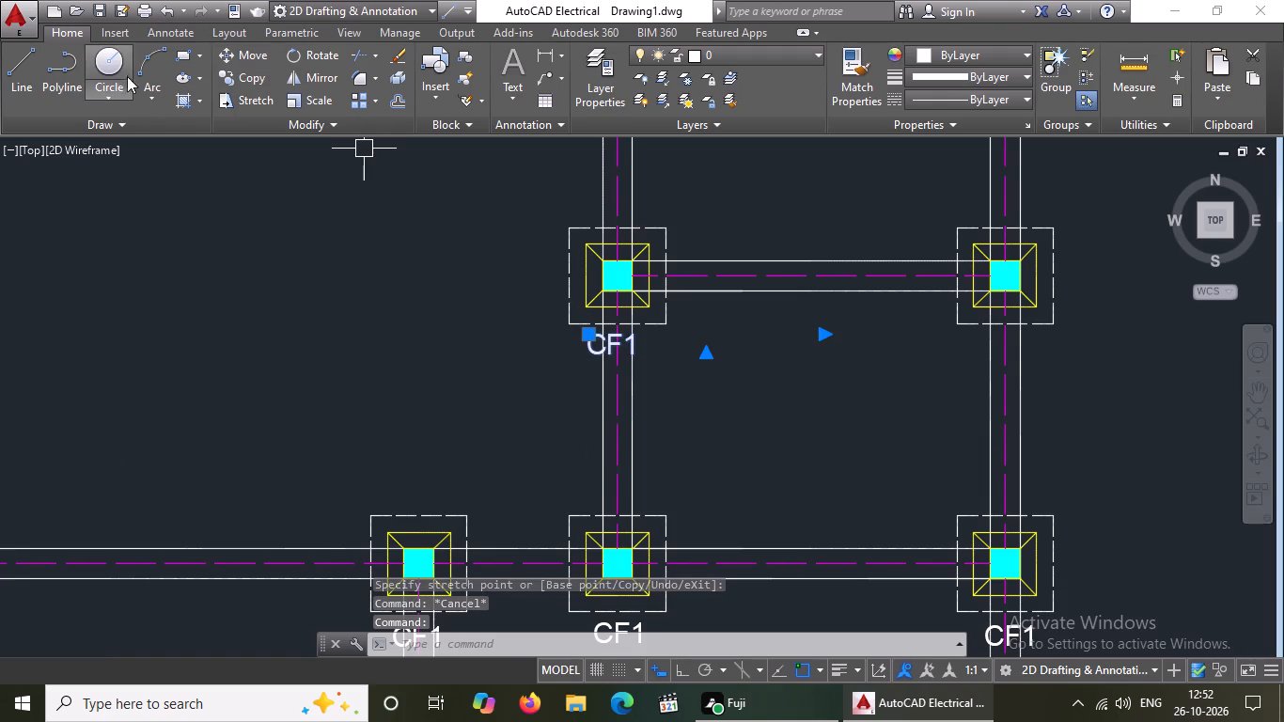
left_click(256, 73)
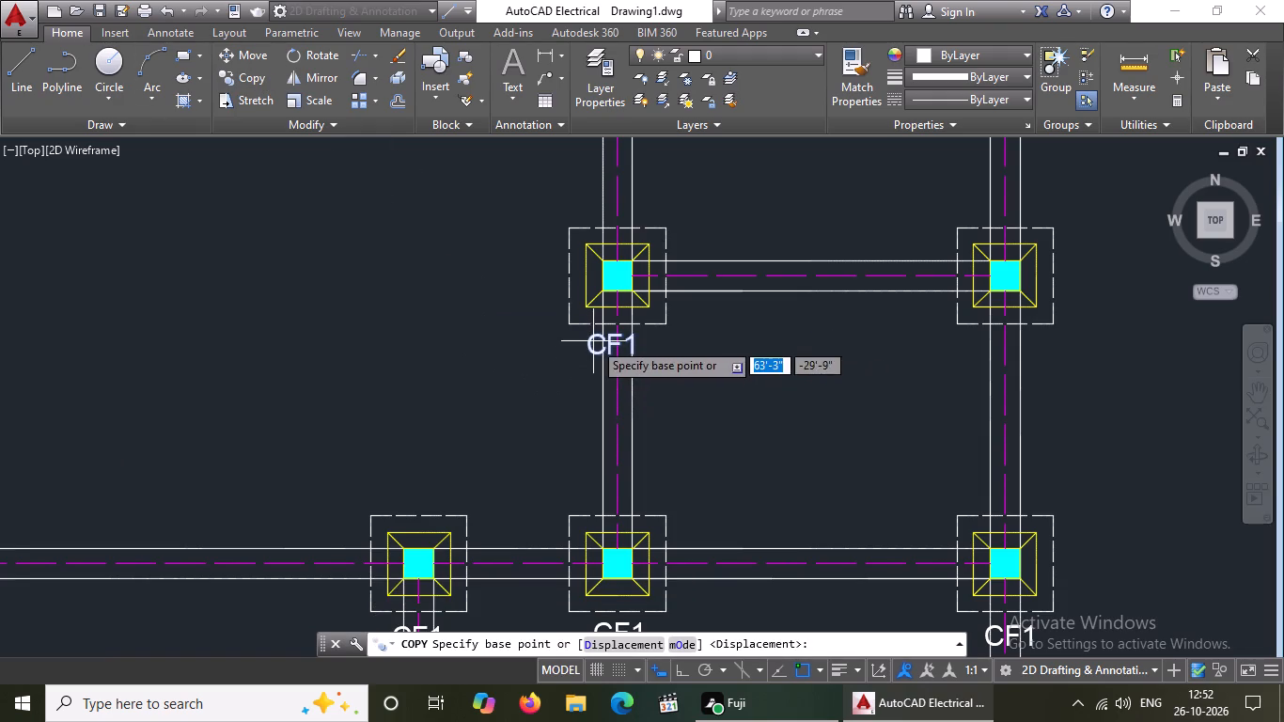
left_click(593, 339)
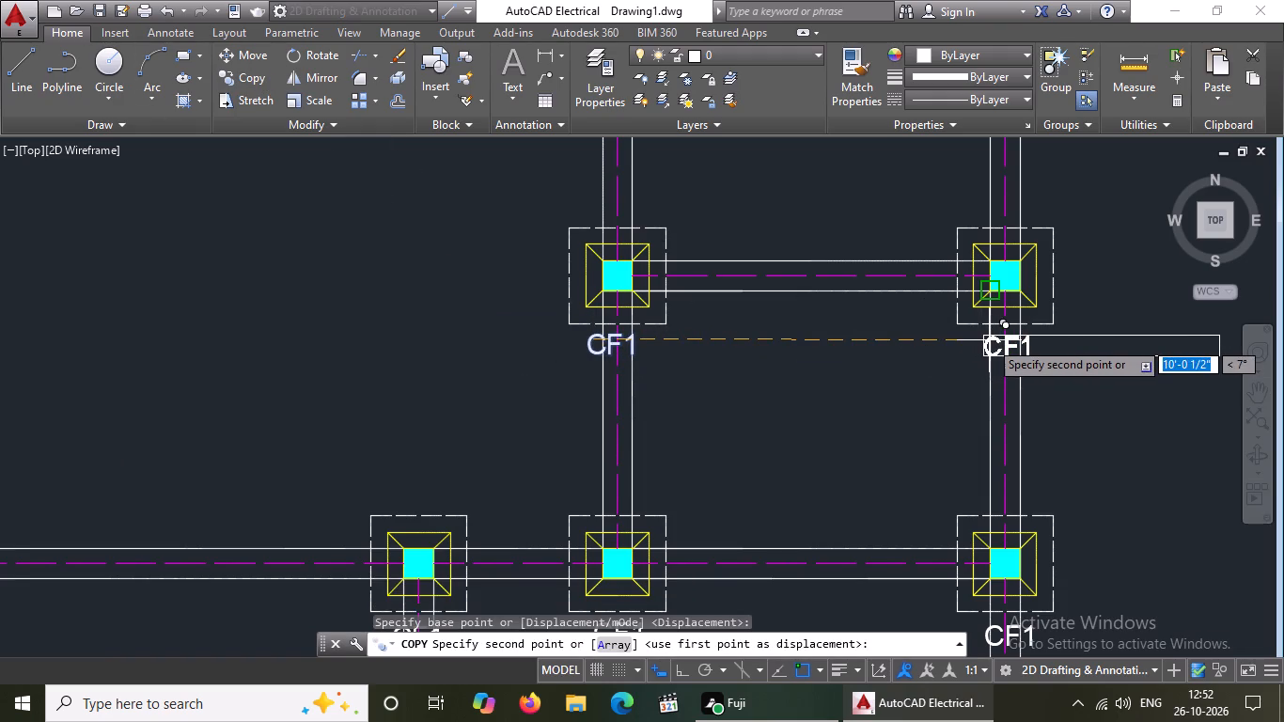
left_click(989, 340)
key("Escape")
Move the CF1 label overlapping the fourth row's right footing down to just beneath that footing.
scroll(1026, 339, "up", 3)
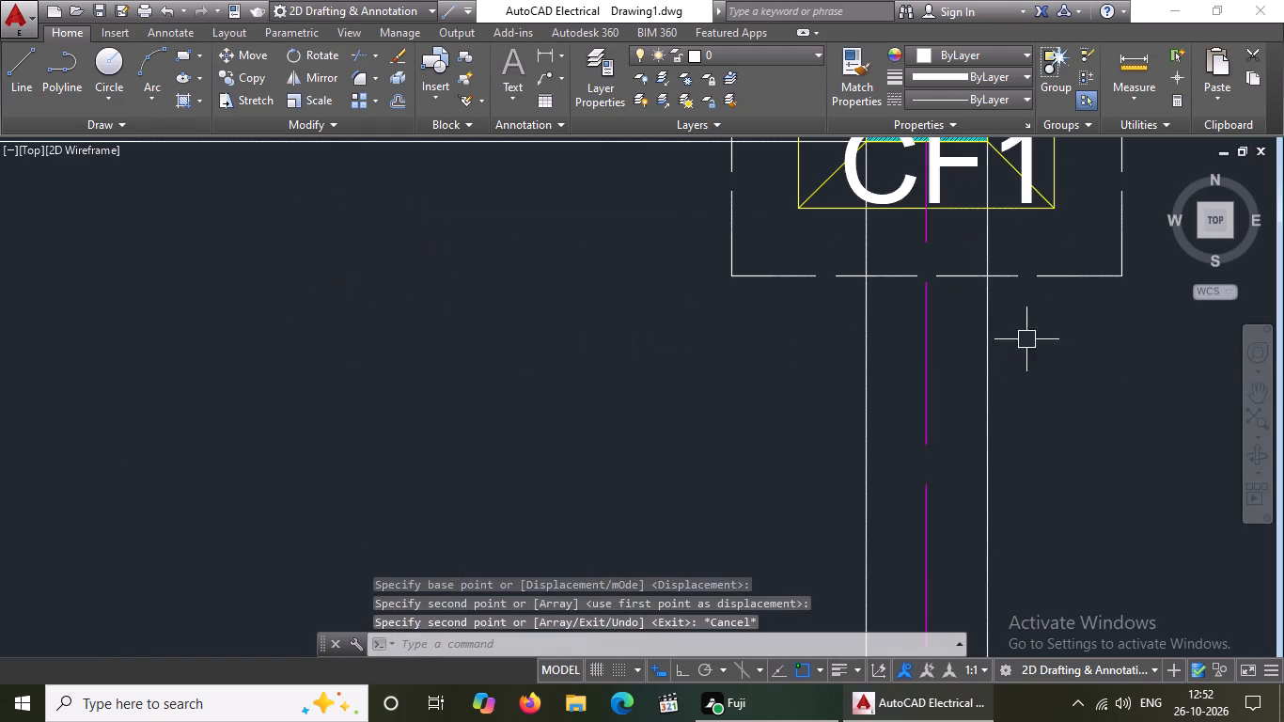
left_click(895, 192)
scroll(921, 193, "down", 3)
scroll(908, 166, "up", 2)
left_click(886, 199)
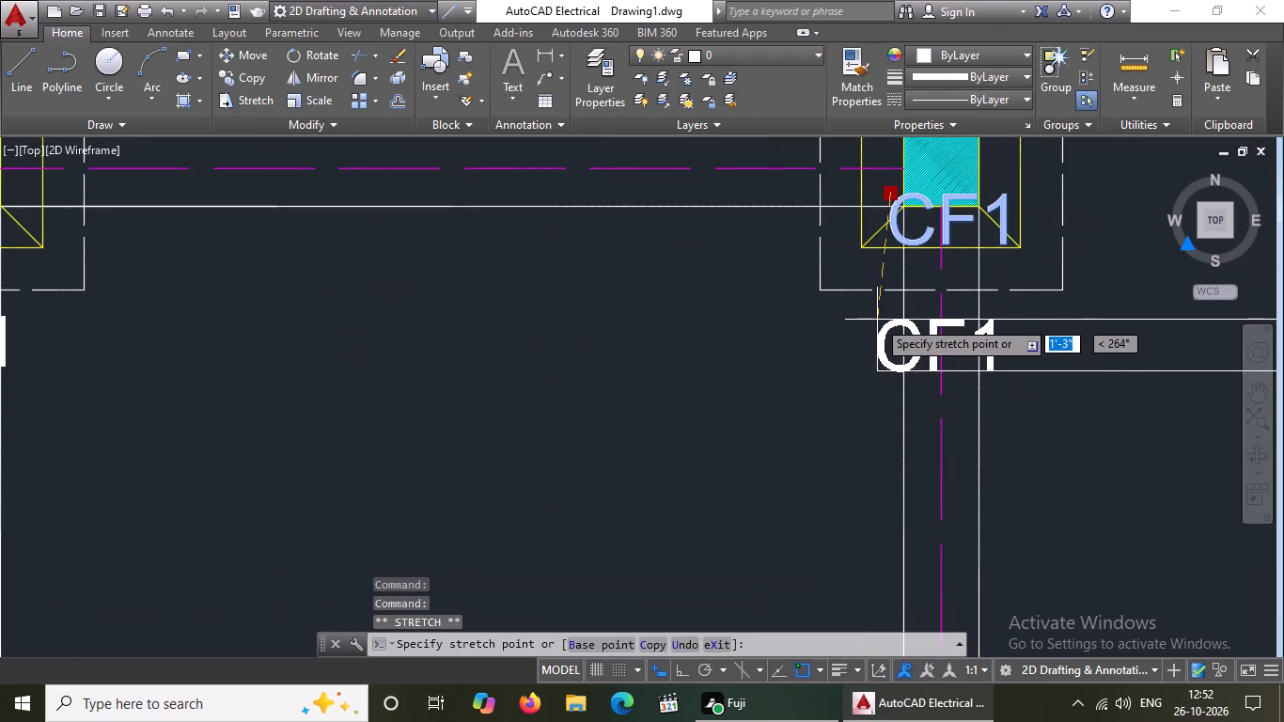
left_click(877, 320)
scroll(904, 314, "down", 5)
key("Escape")
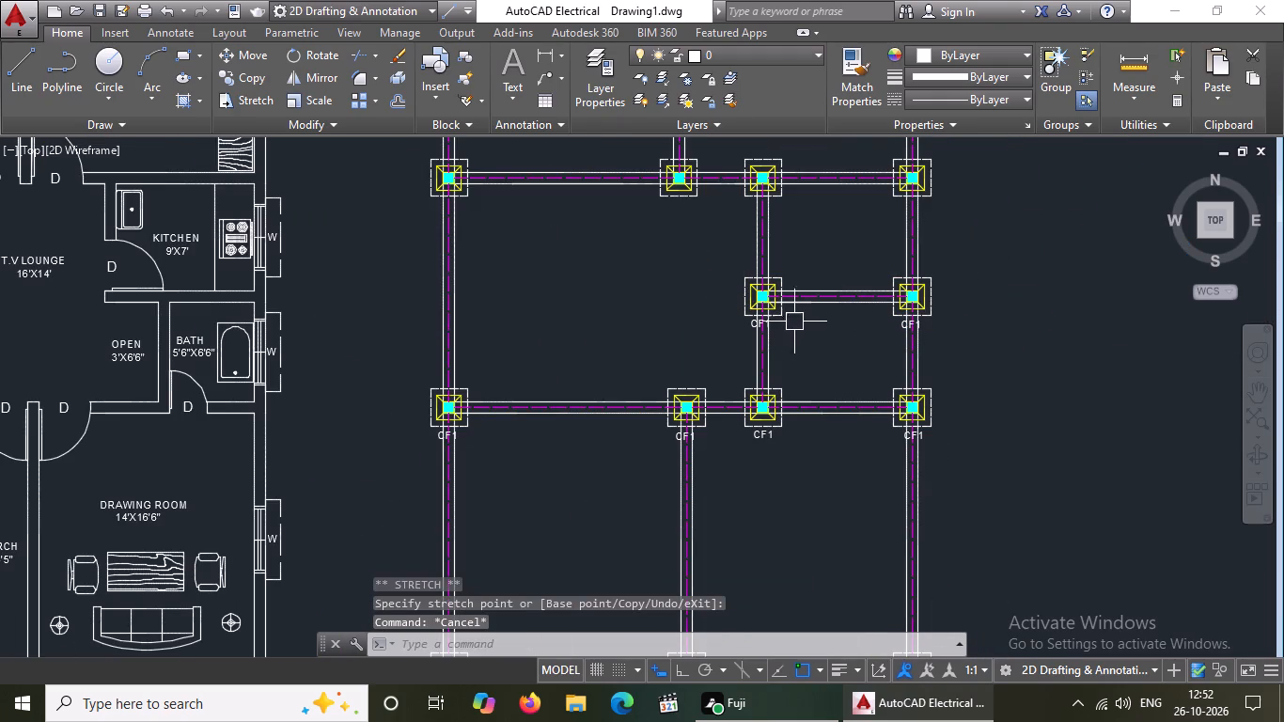
Copy the CF1 label from the fourth row's right footing to the third row's four footings, from rightmost to leftmost.
scroll(911, 313, "up", 3)
left_click(868, 353)
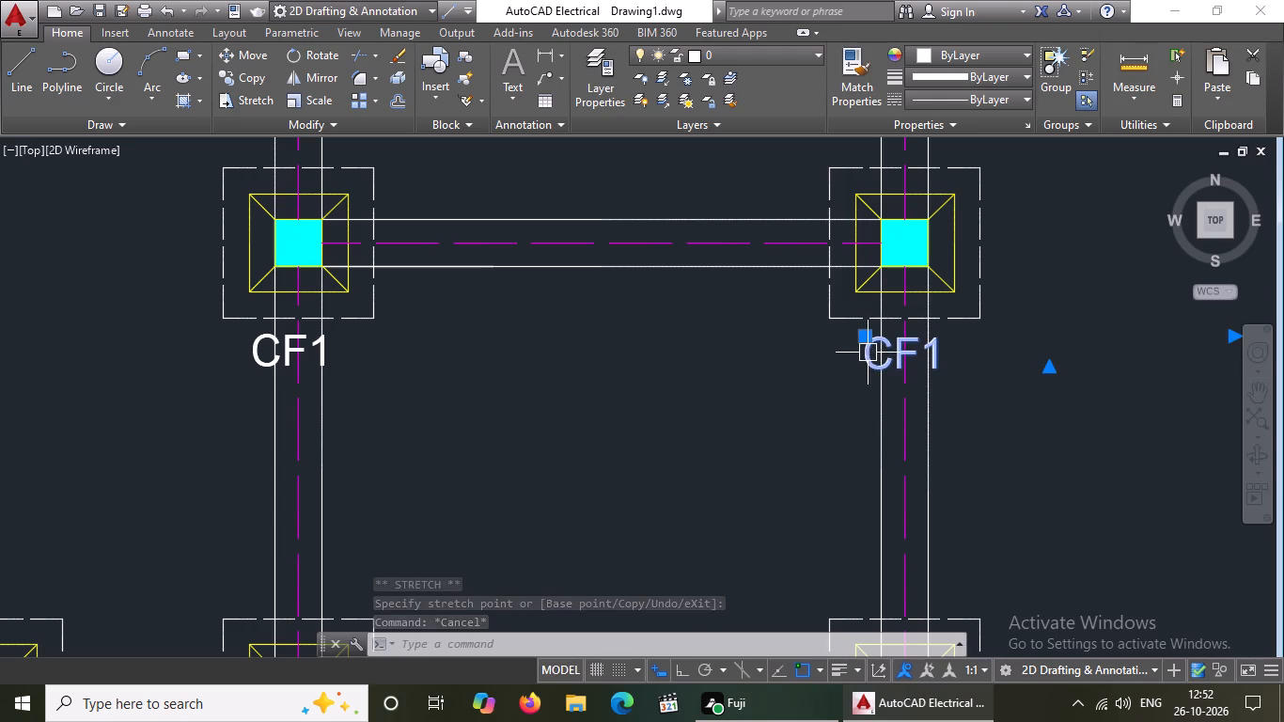
left_click(248, 80)
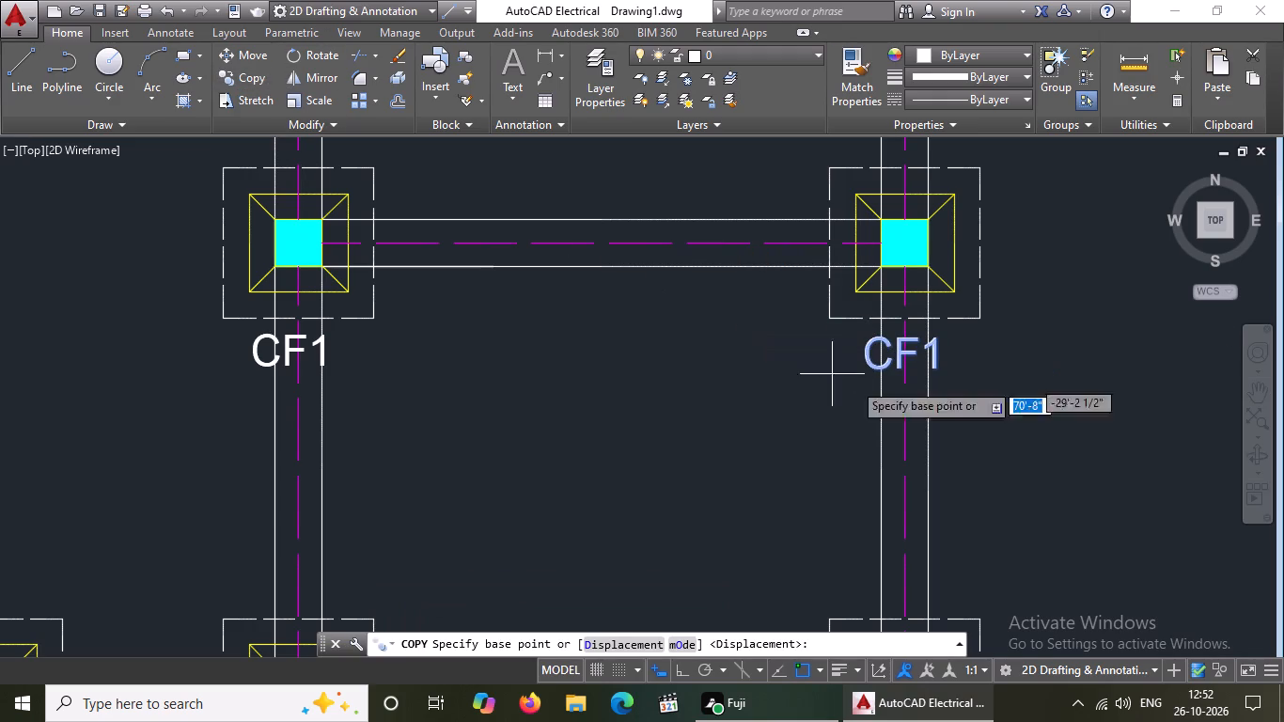
left_click(872, 355)
scroll(856, 355, "down", 4)
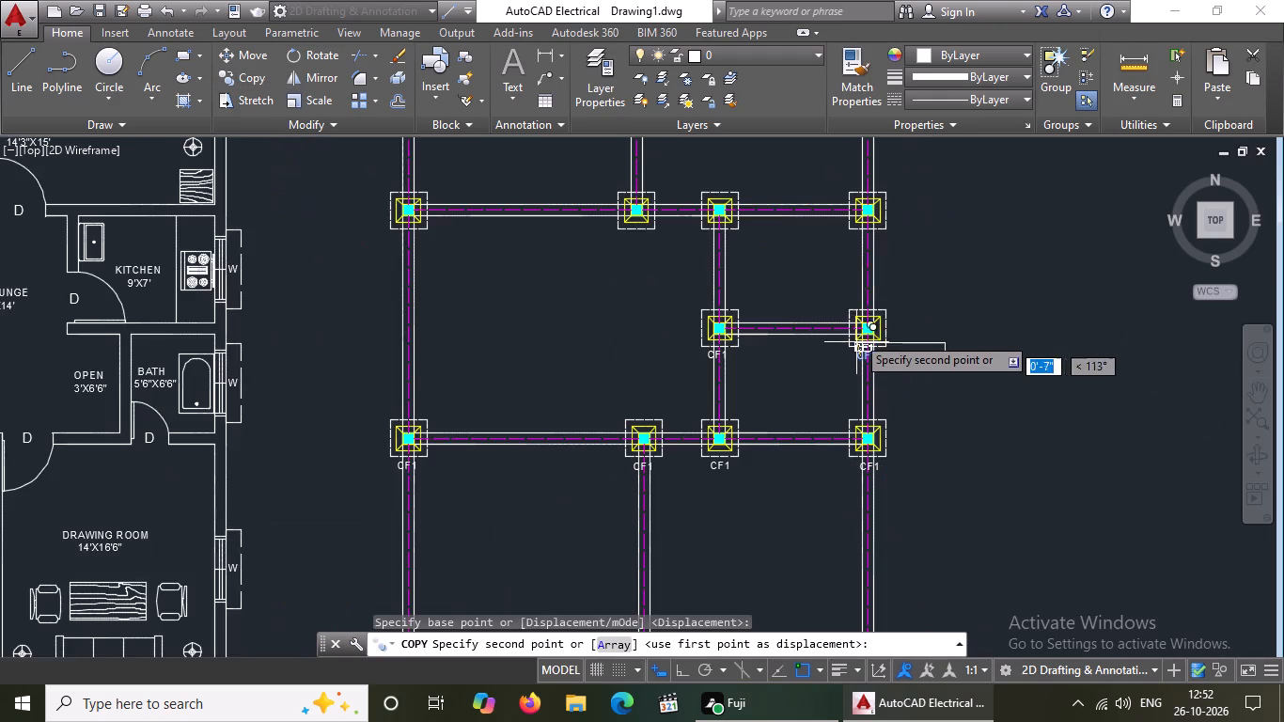
scroll(853, 243, "up", 2)
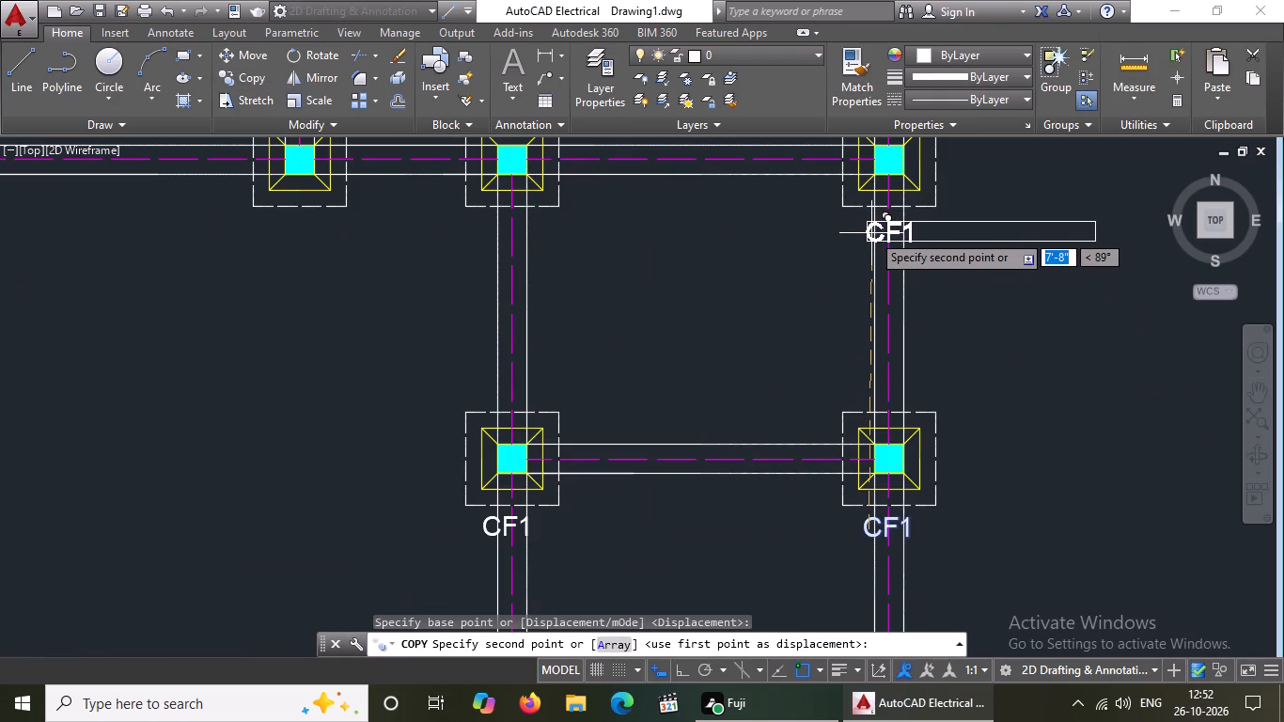
left_click(870, 233)
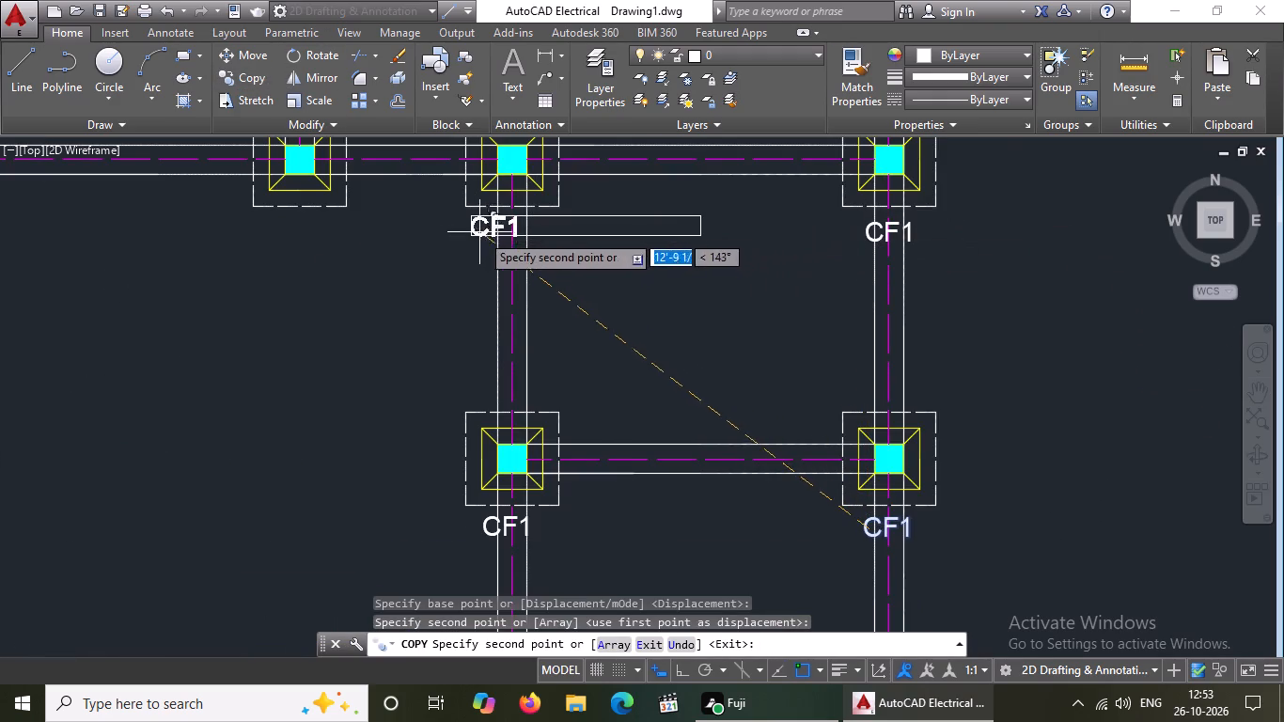
left_click(491, 234)
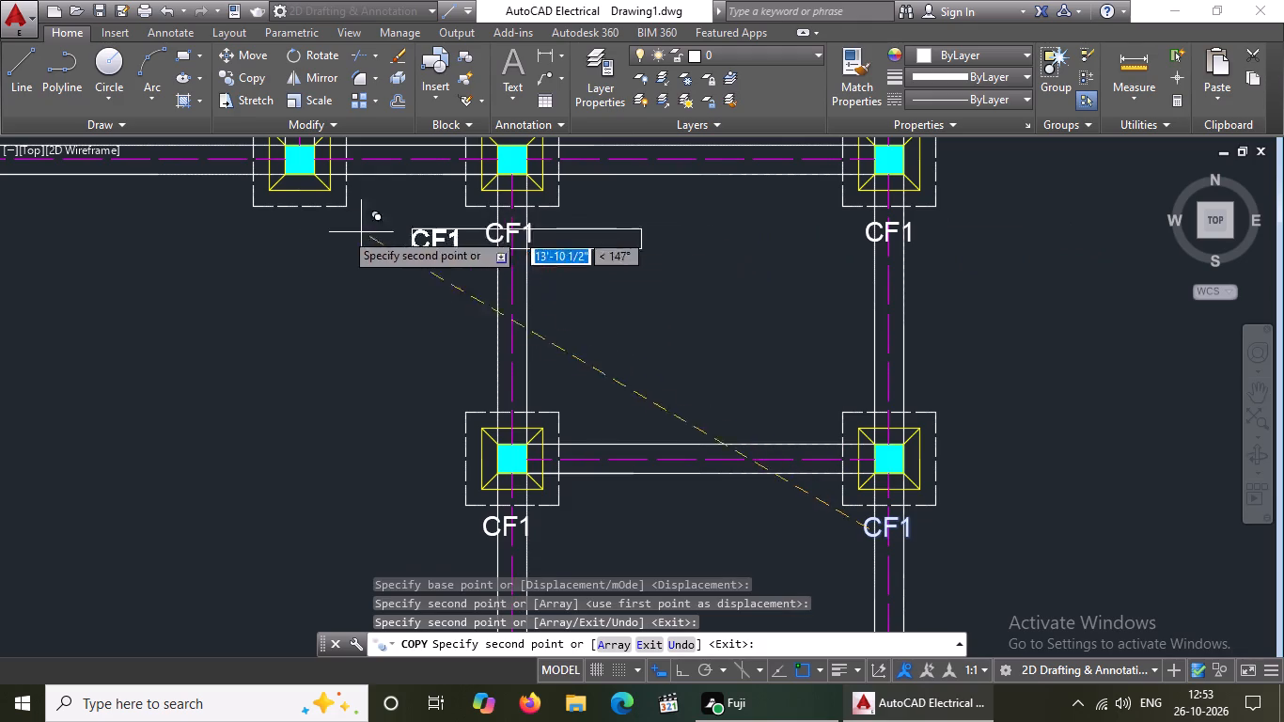
left_click(282, 232)
scroll(373, 245, "down", 3)
scroll(207, 236, "up", 3)
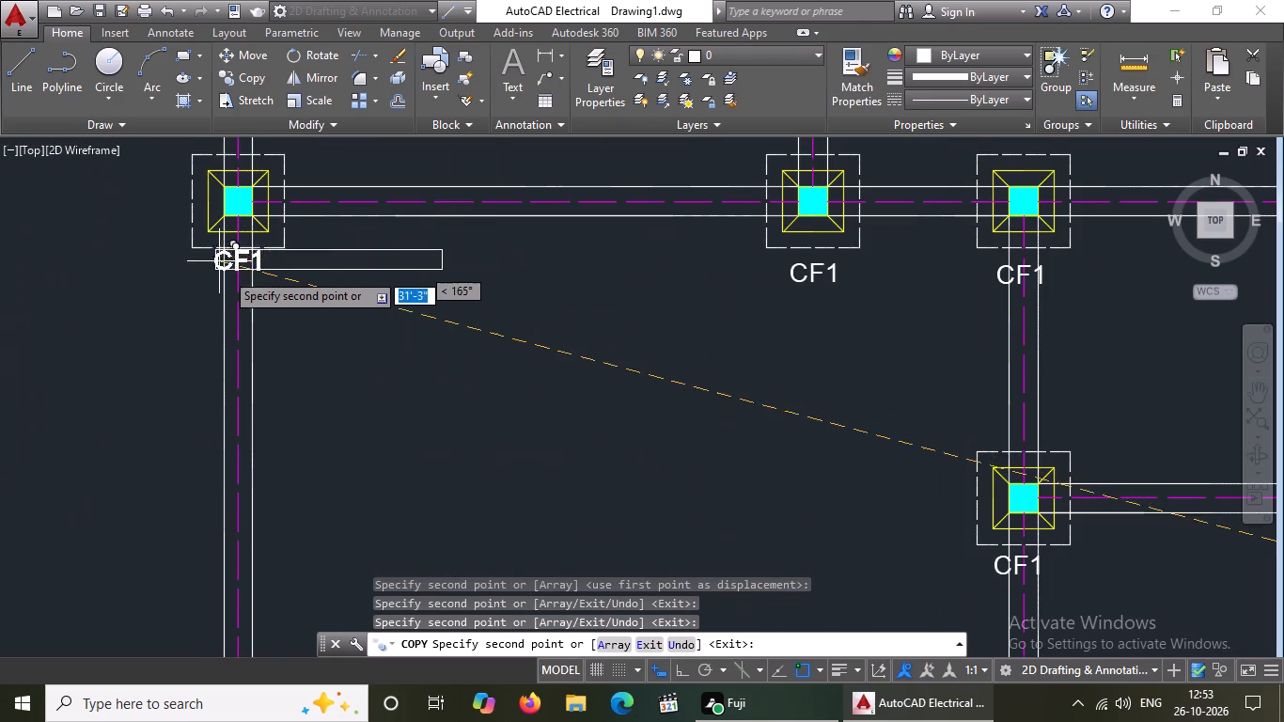
left_click(222, 274)
scroll(341, 289, "down", 3)
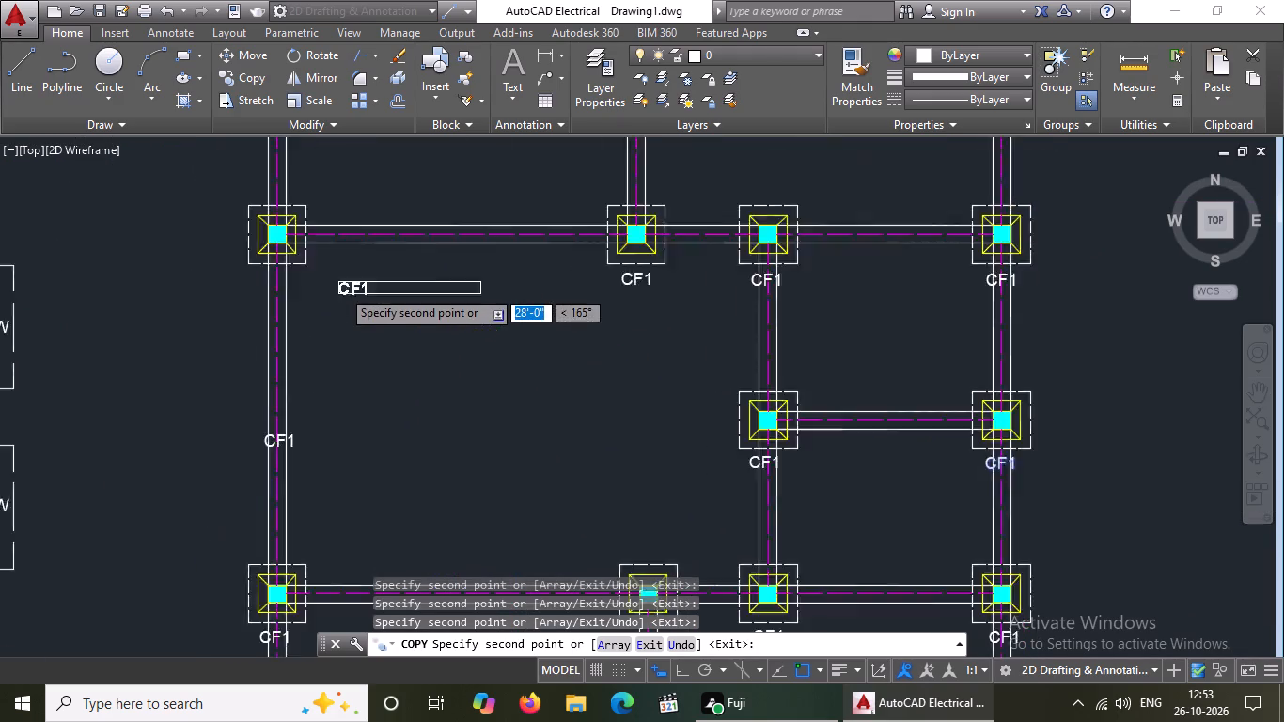
scroll(341, 289, "down", 1)
key("Escape")
Move the stray CF1 label midway along the leftmost beam up to just beneath the third row's leftmost footing.
scroll(326, 346, "up", 3)
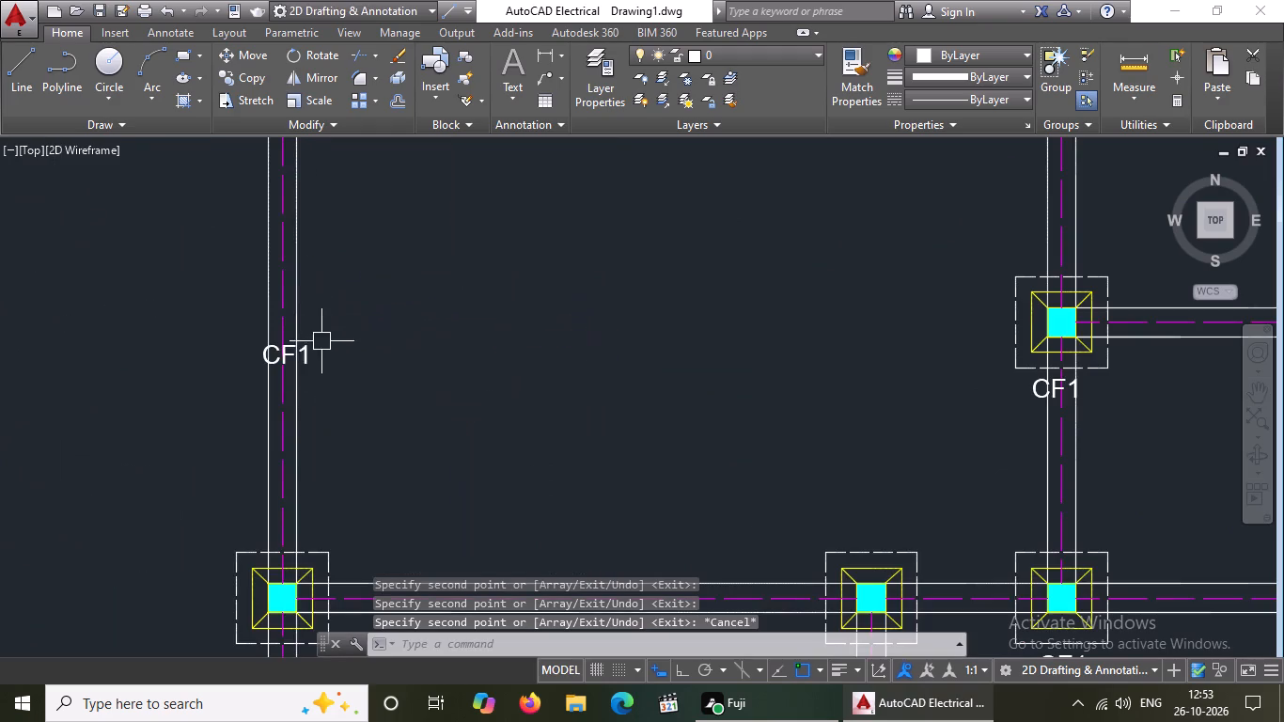
scroll(293, 361, "up", 4)
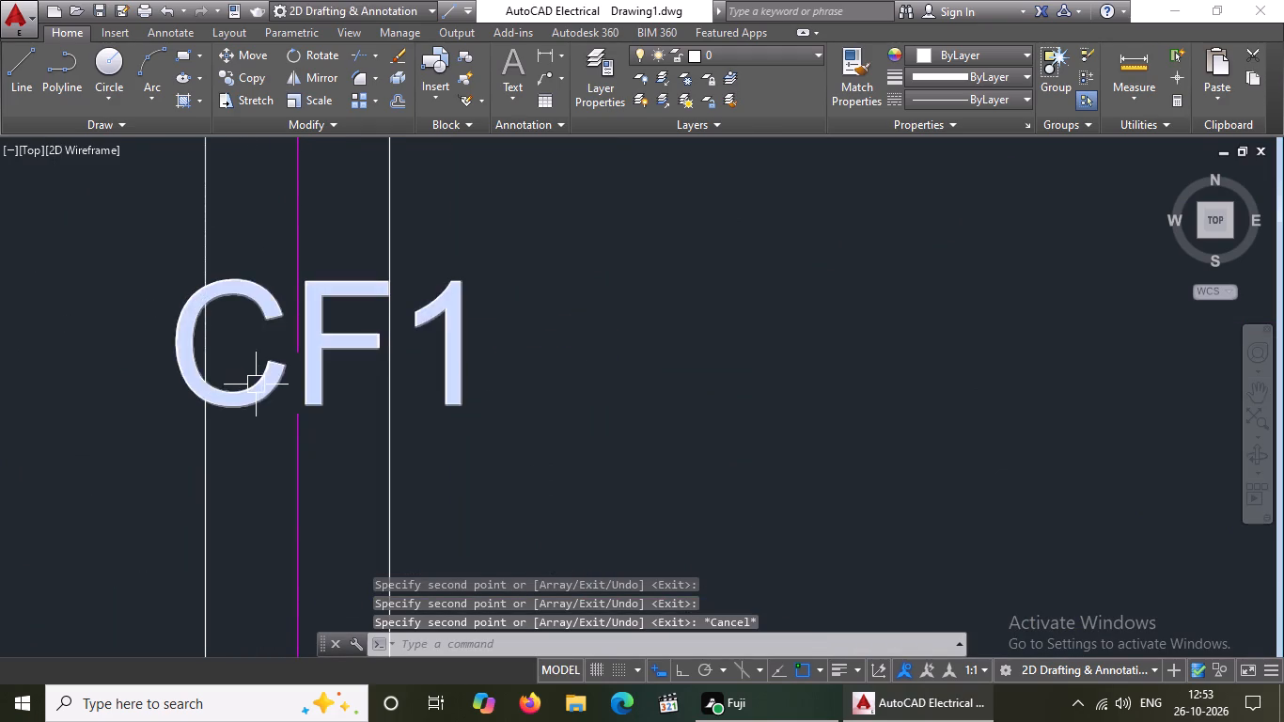
left_click(256, 385)
left_click(175, 280)
scroll(198, 272, "down", 6)
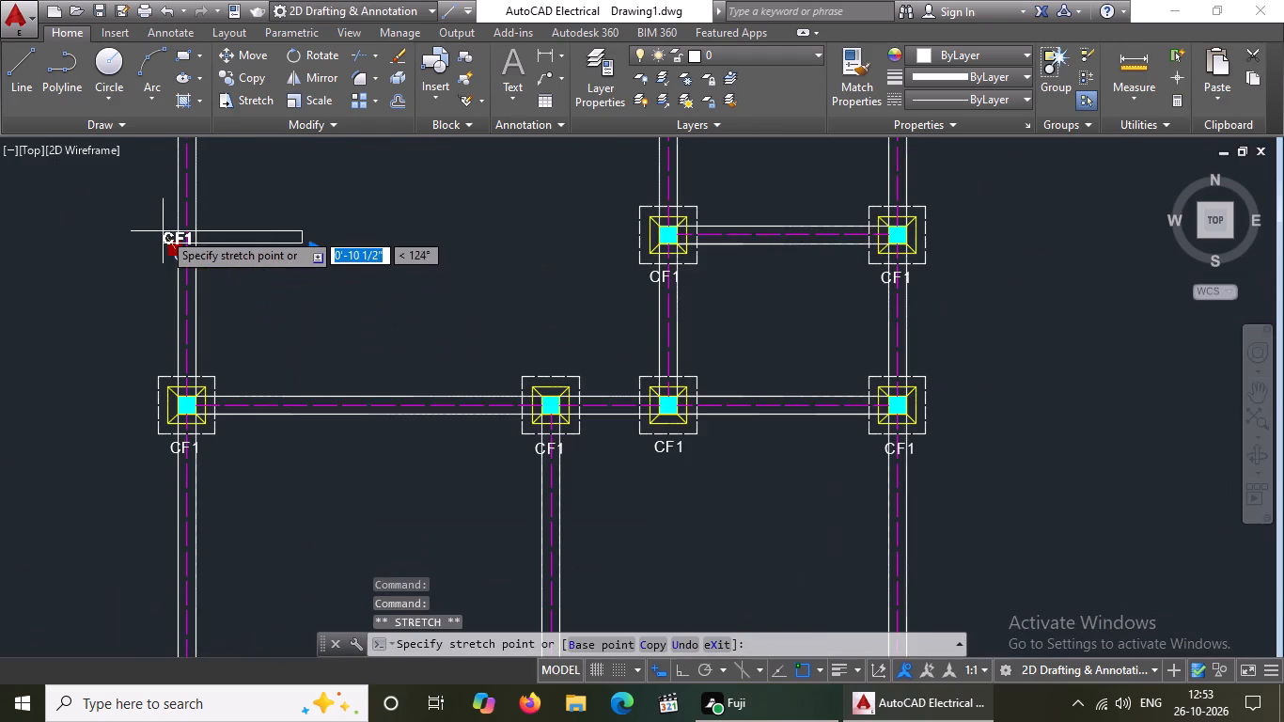
middle_click_drag(163, 227, 233, 417)
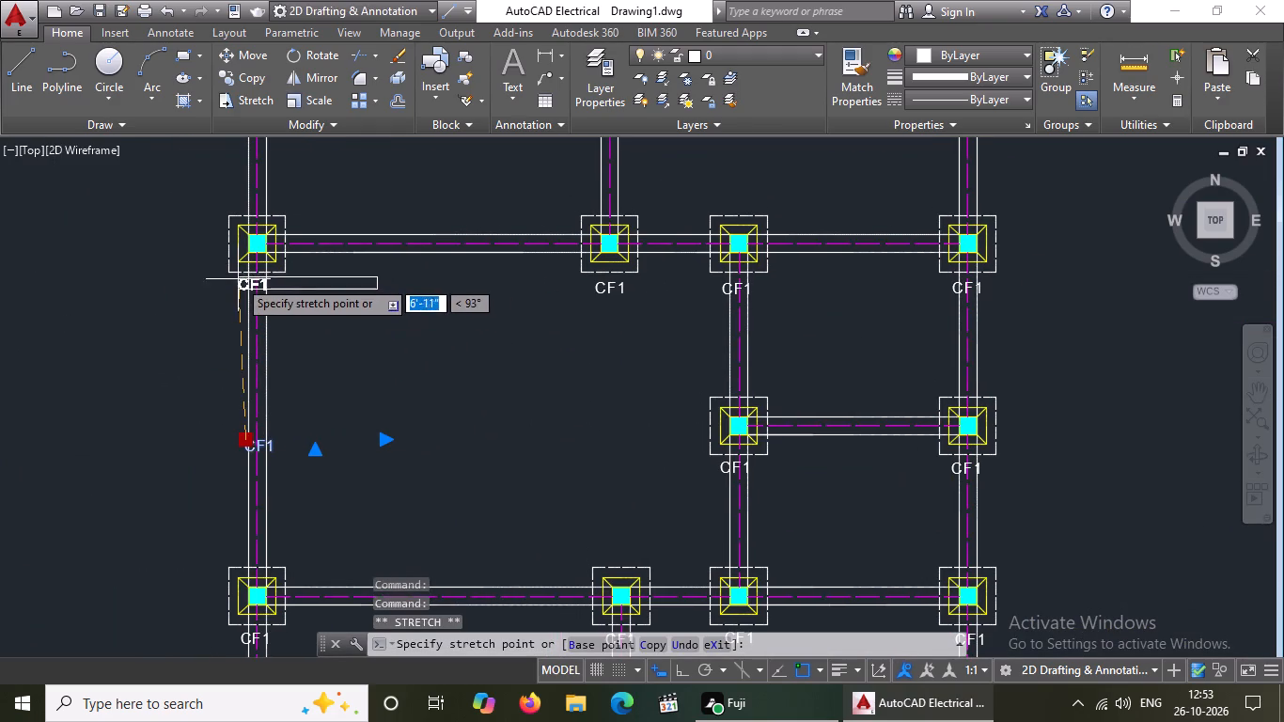
left_click(238, 282)
key("Escape")
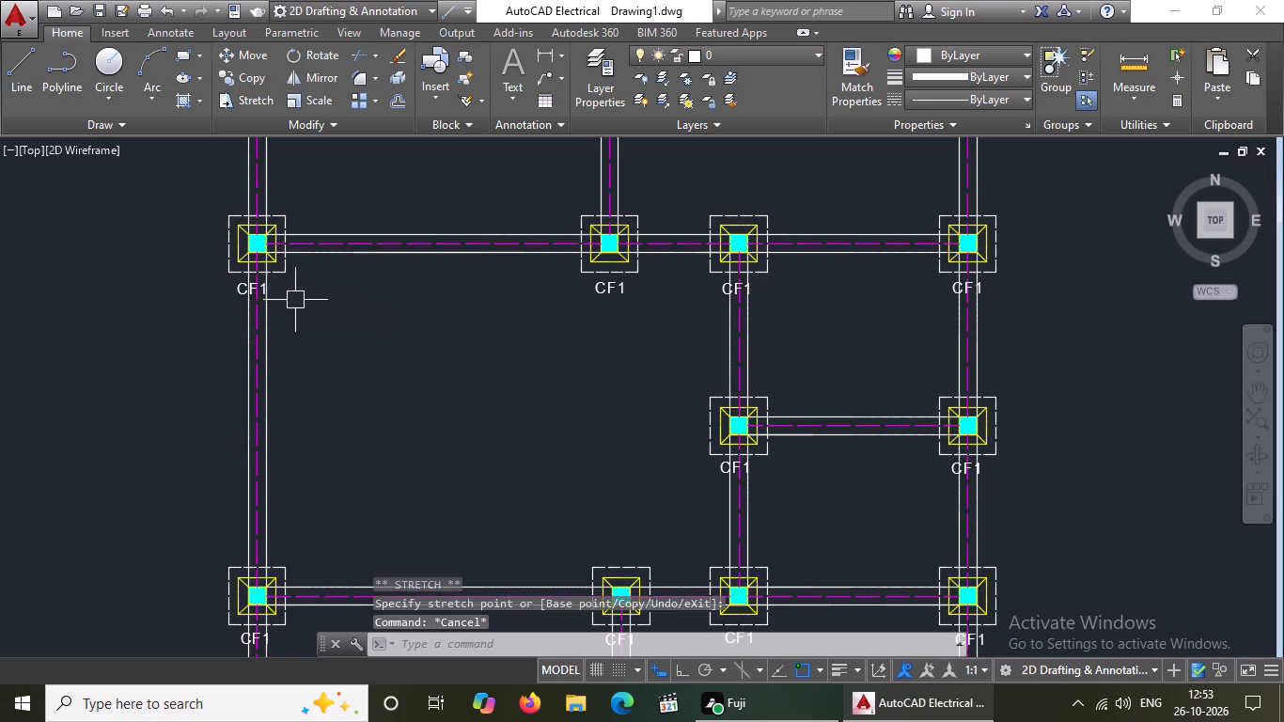
Copy the CF1 label from the third row's second footing to beneath each of the second row's five footings, working left to right.
scroll(324, 307, "down", 4)
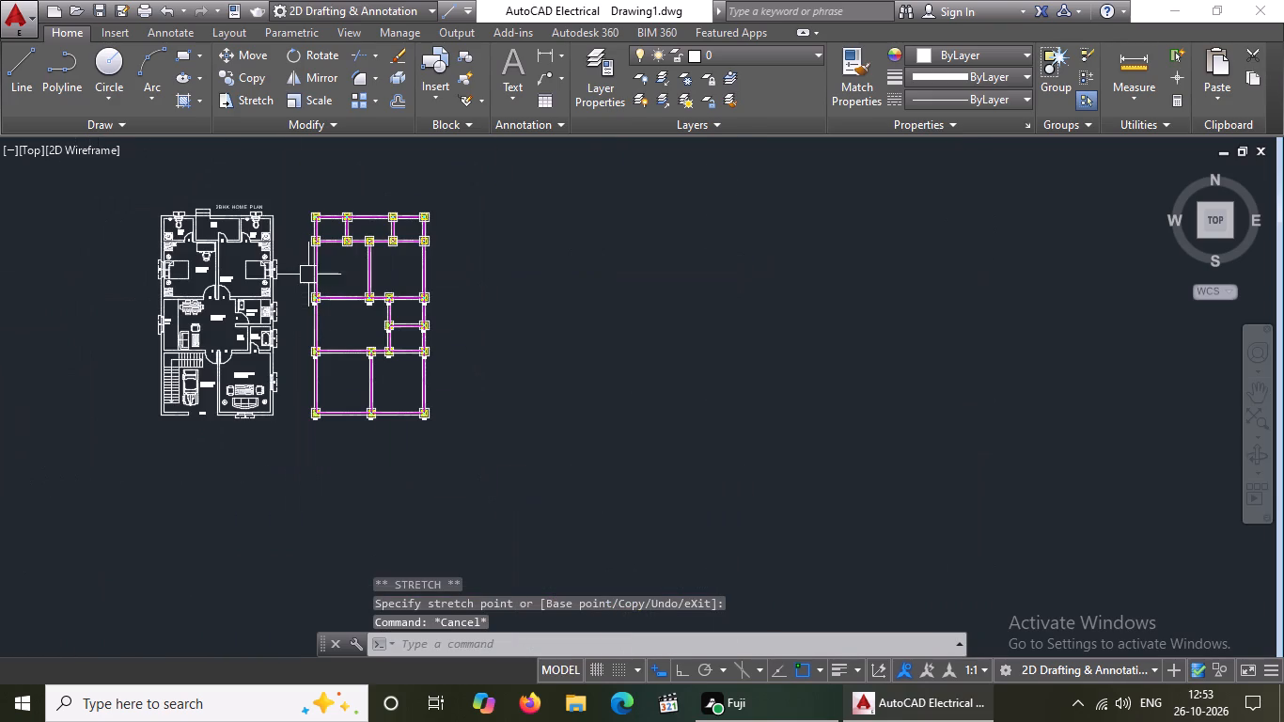
scroll(307, 282, "up", 3)
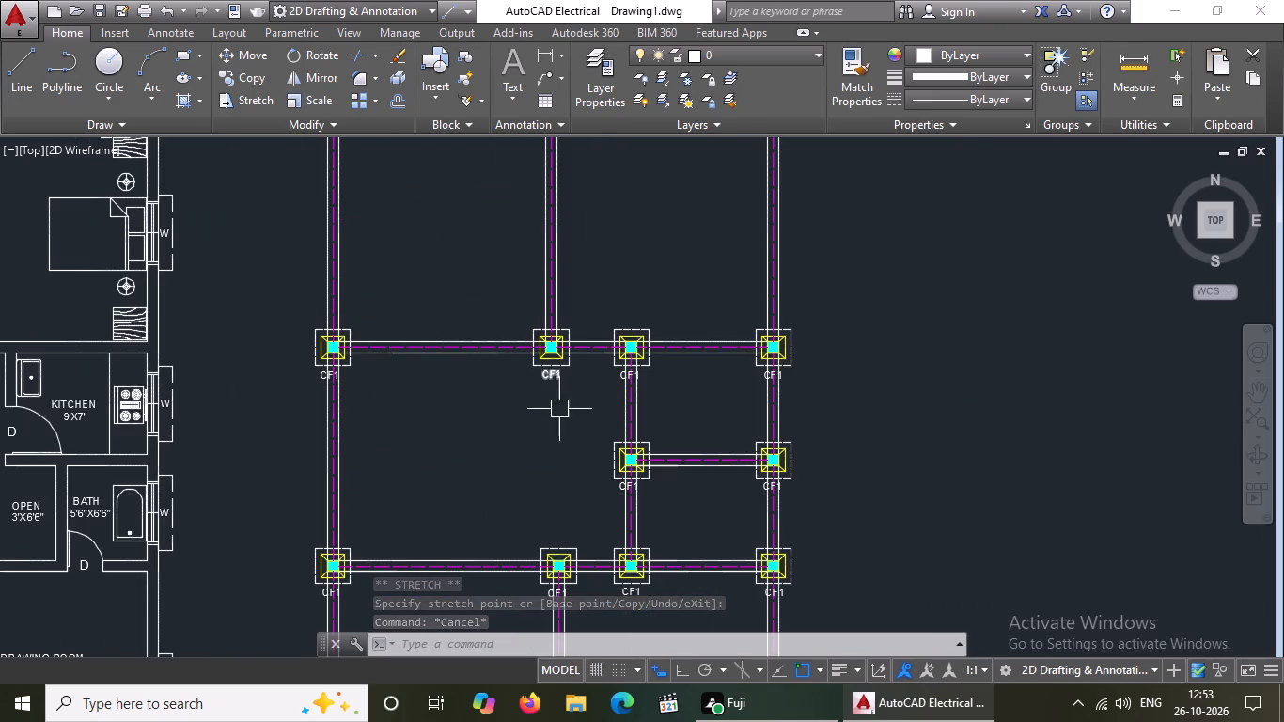
left_click(547, 382)
left_click(243, 78)
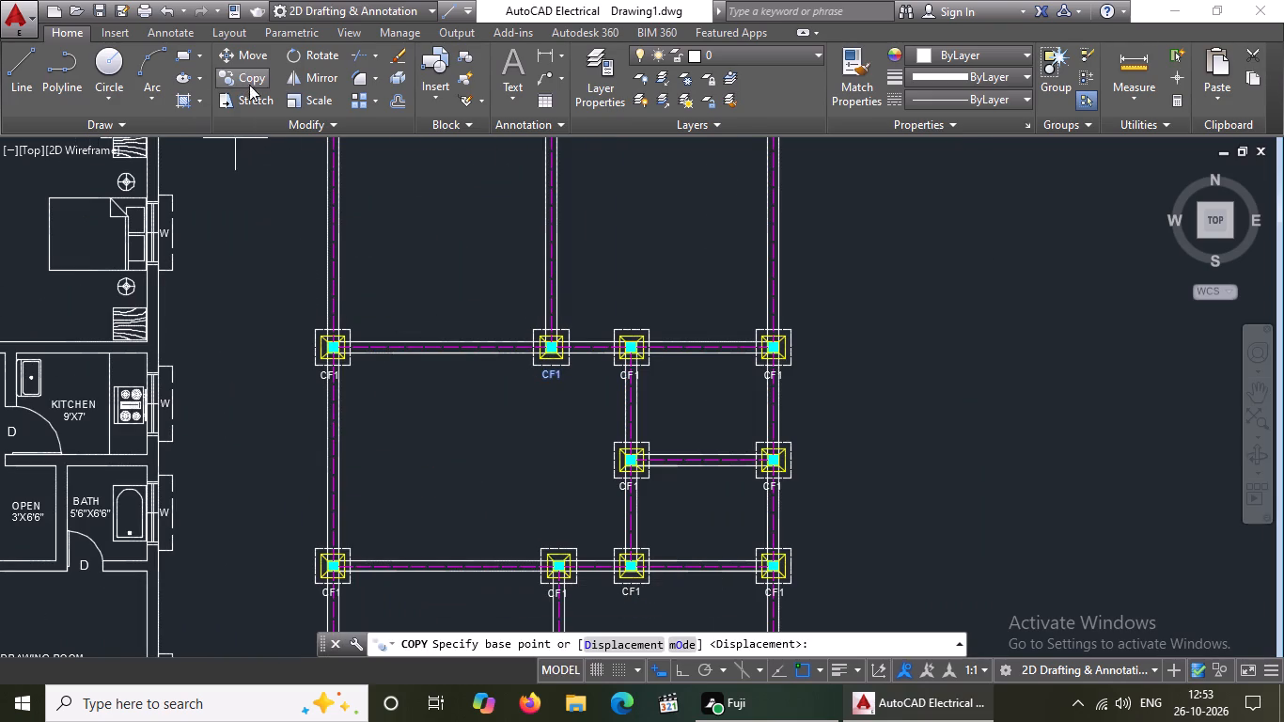
left_click(553, 372)
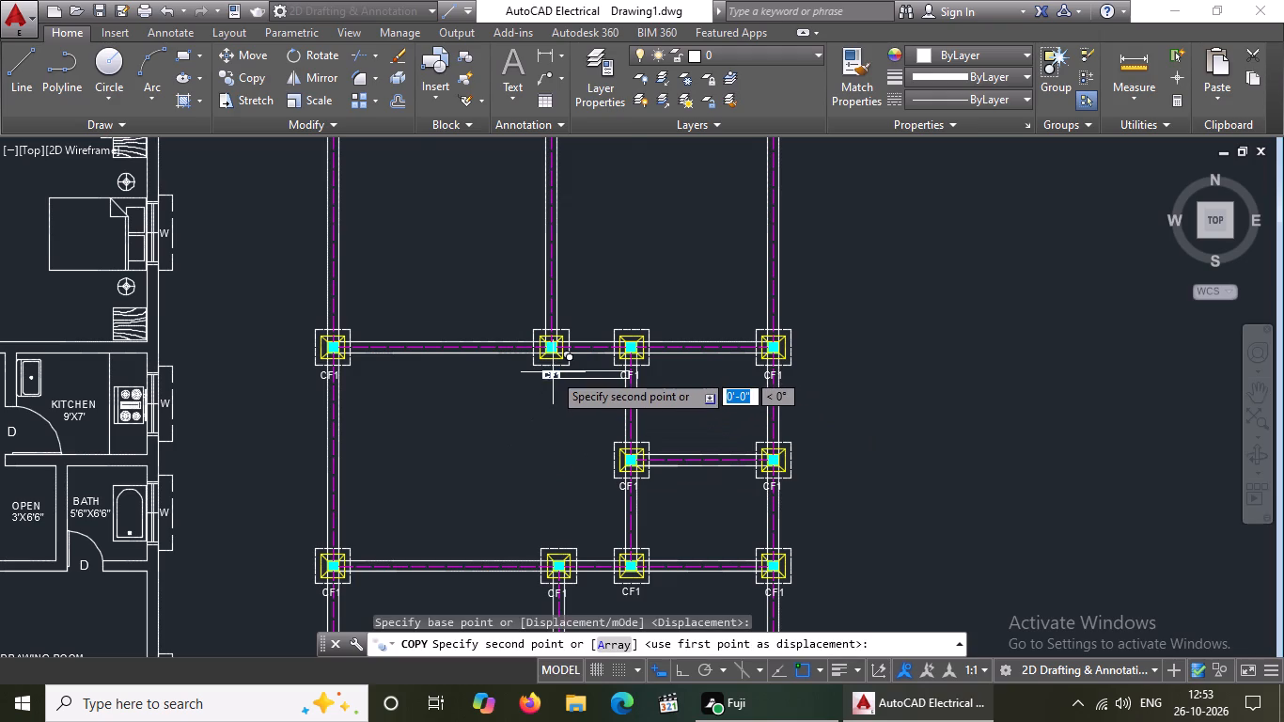
scroll(553, 372, "down", 3)
scroll(506, 324, "up", 5)
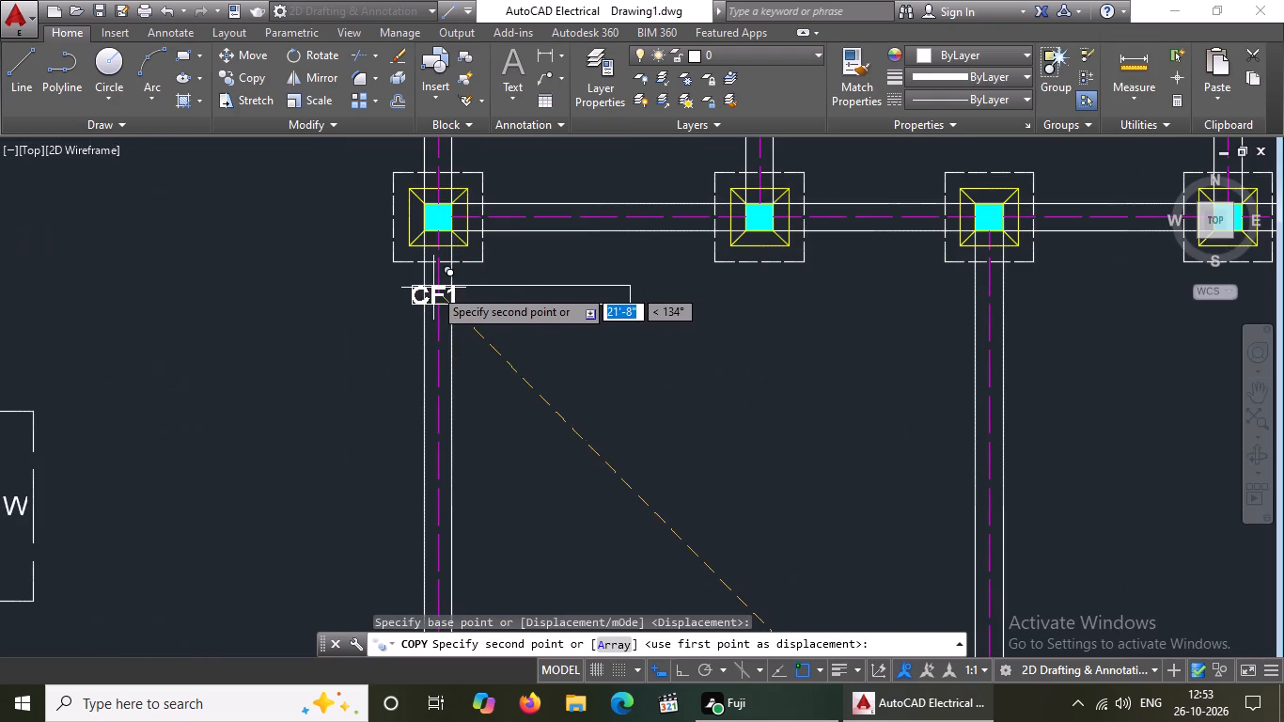
left_click(443, 281)
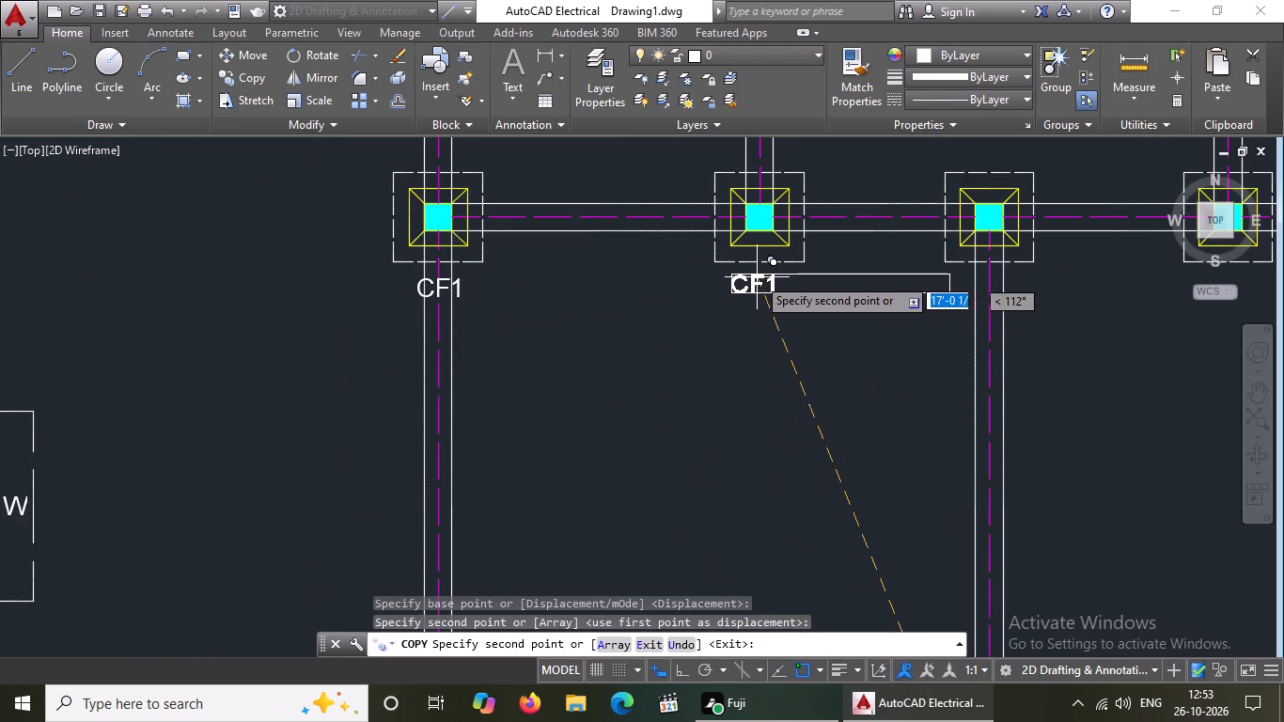
left_click(757, 276)
scroll(844, 306, "down", 1)
scroll(1018, 284, "up", 2)
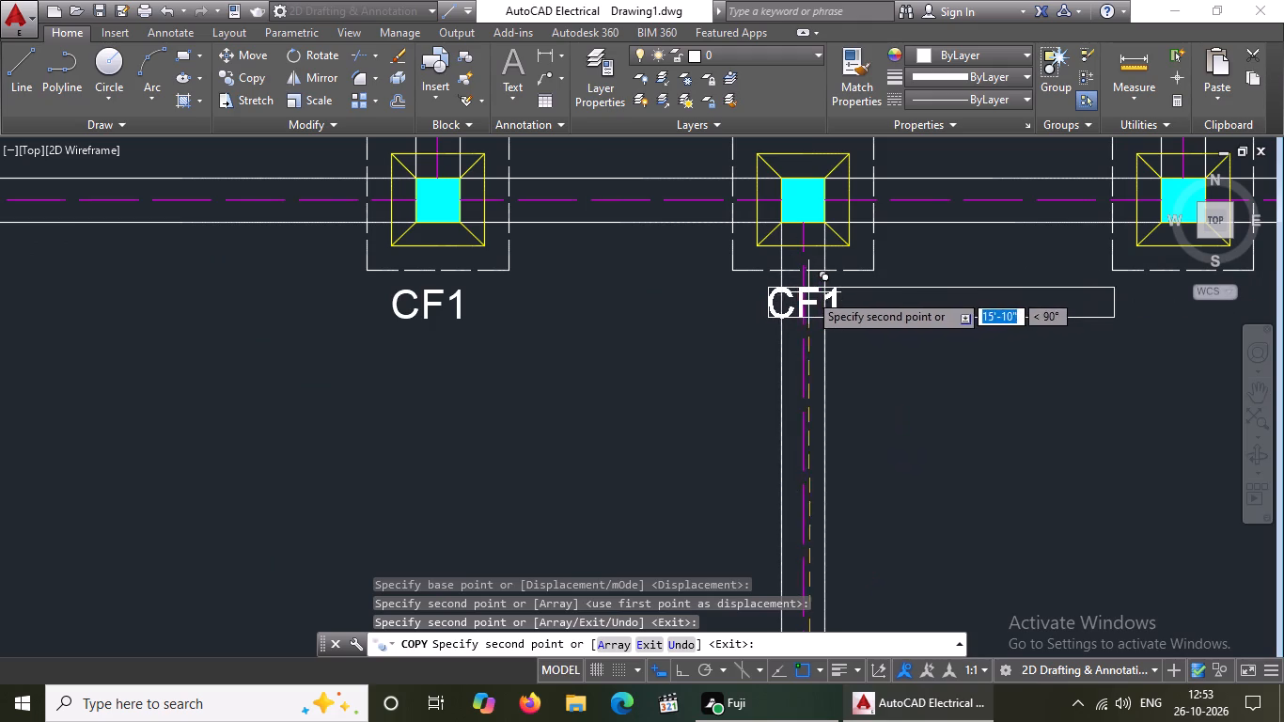
left_click(812, 299)
scroll(789, 321, "down", 2)
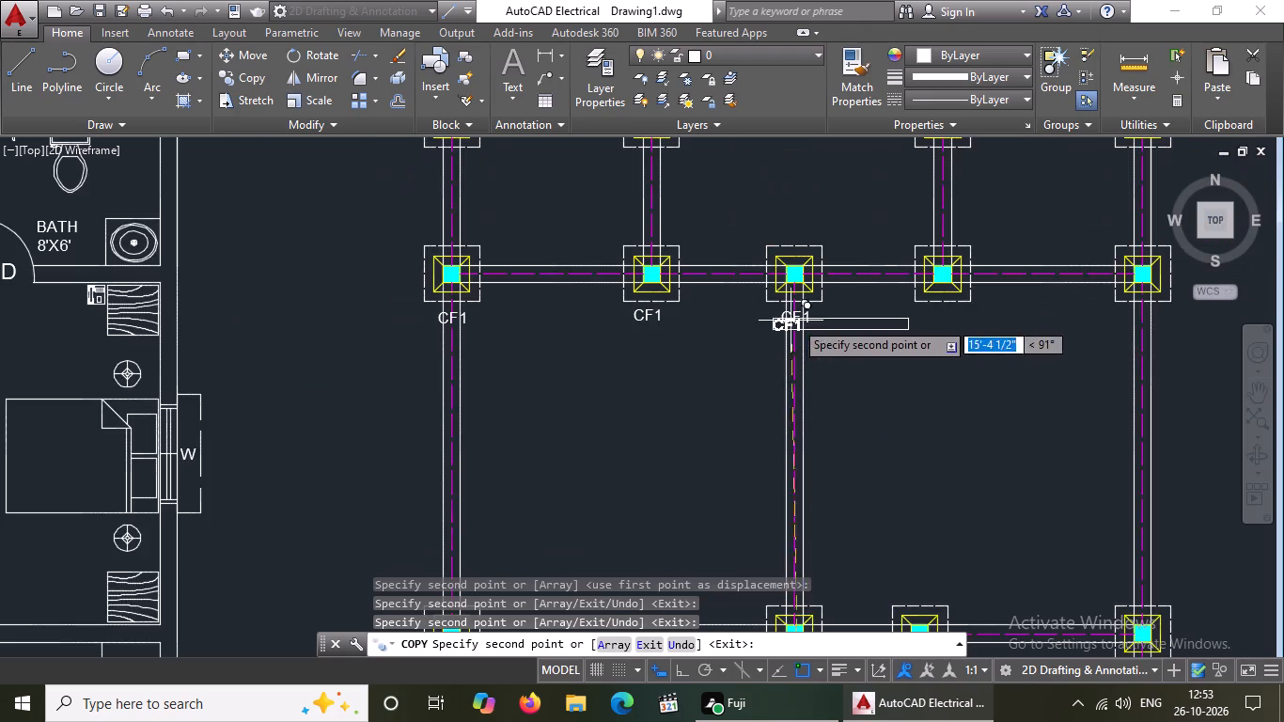
scroll(921, 312, "up", 2)
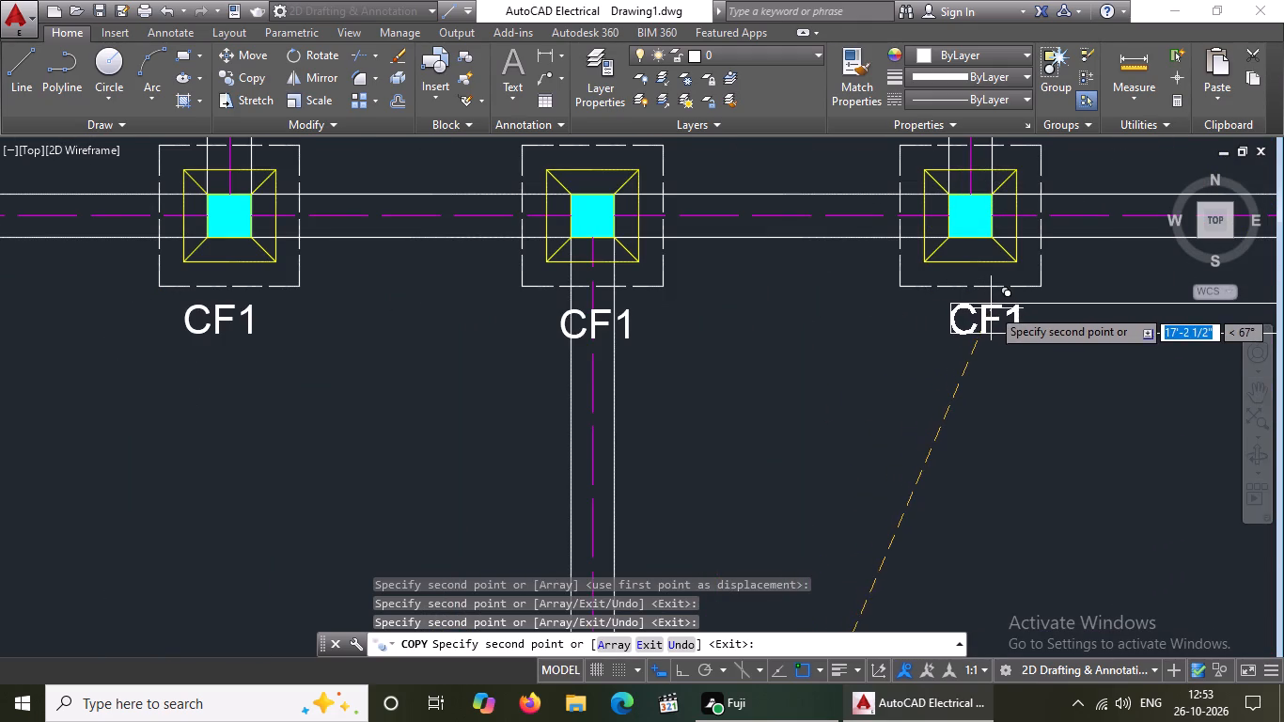
left_click(979, 311)
scroll(900, 324, "down", 3)
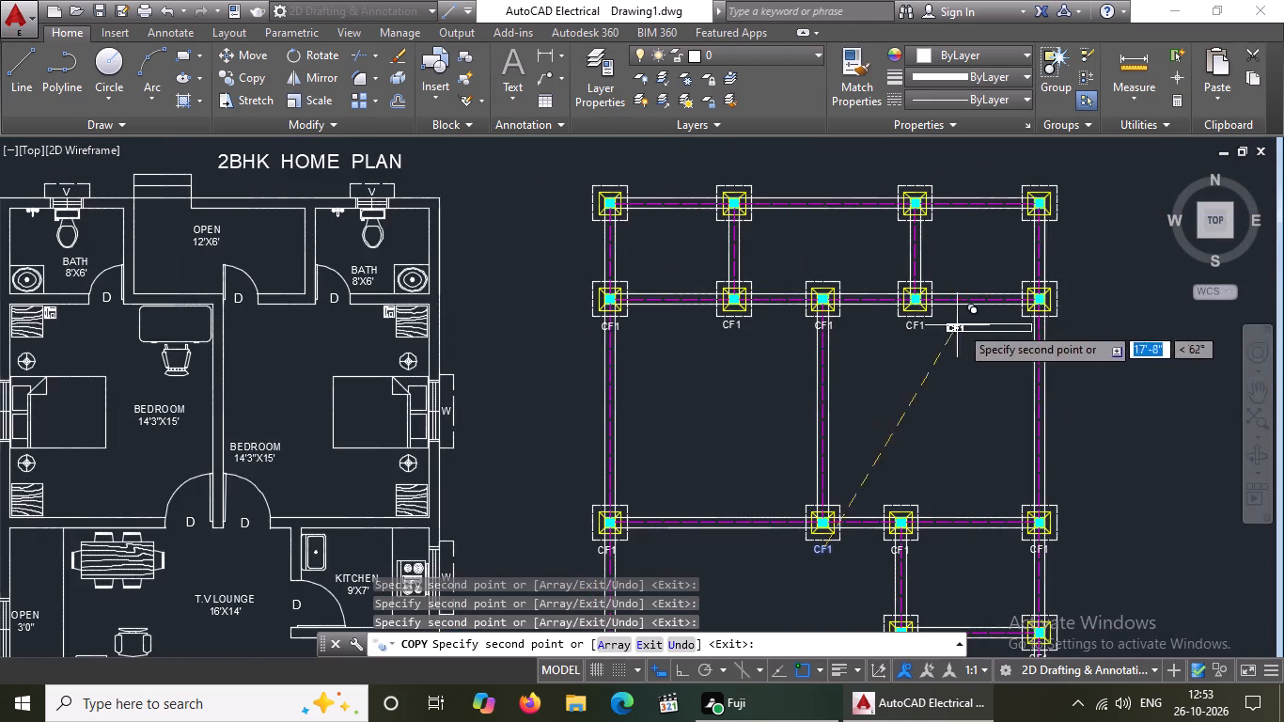
scroll(1076, 323, "up", 3)
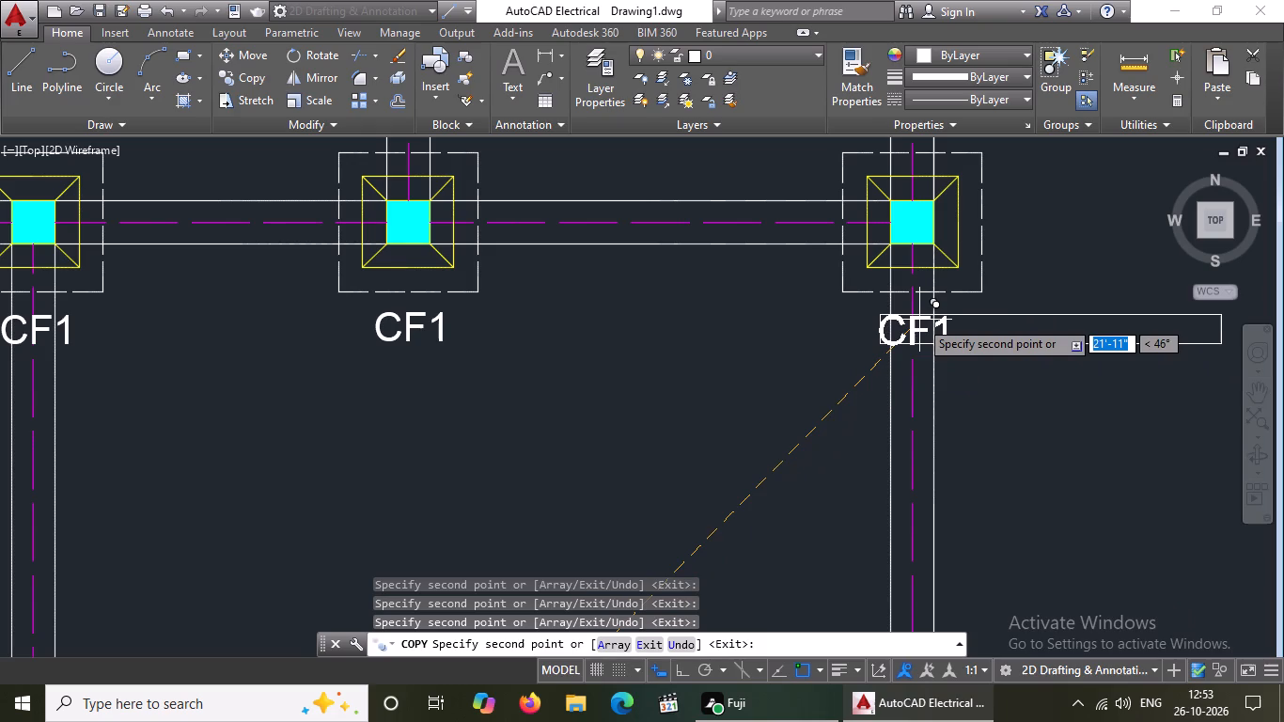
left_click(919, 323)
Continue copying the CF1 label to beneath each of the top row's four footings, from leftmost to rightmost, and finish the copy.
scroll(904, 337, "down", 3)
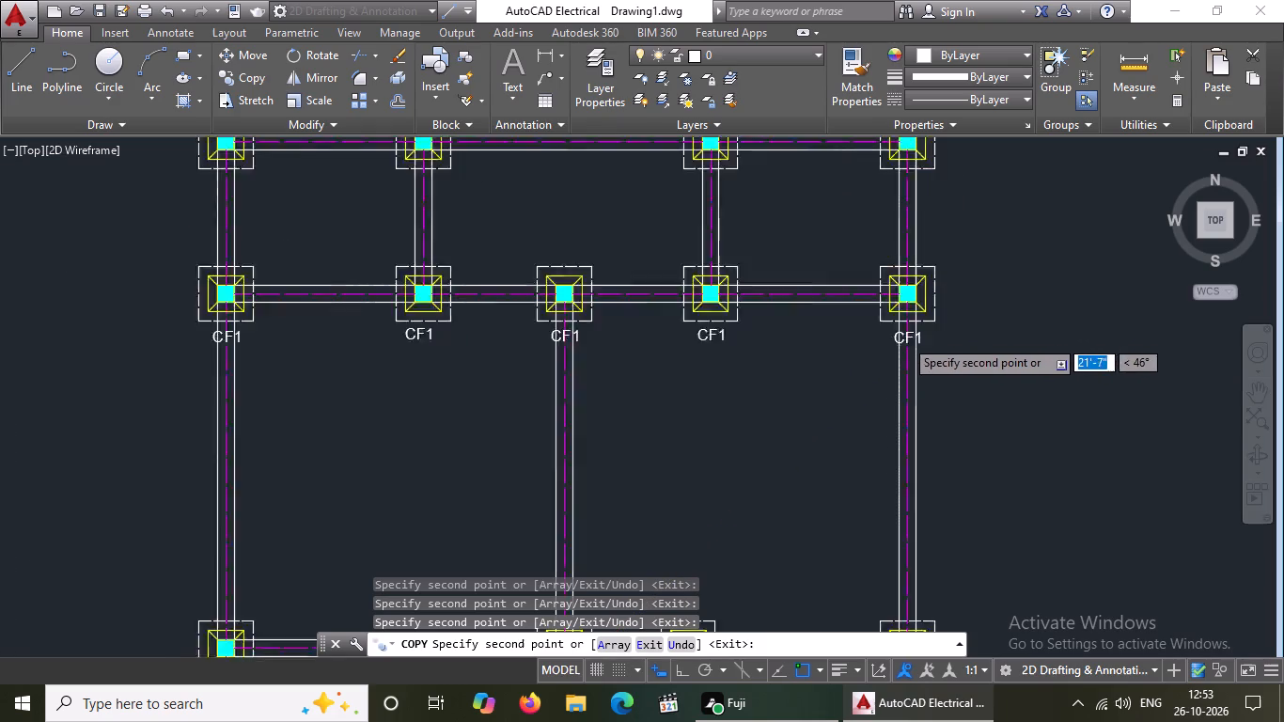
scroll(446, 252, "up", 3)
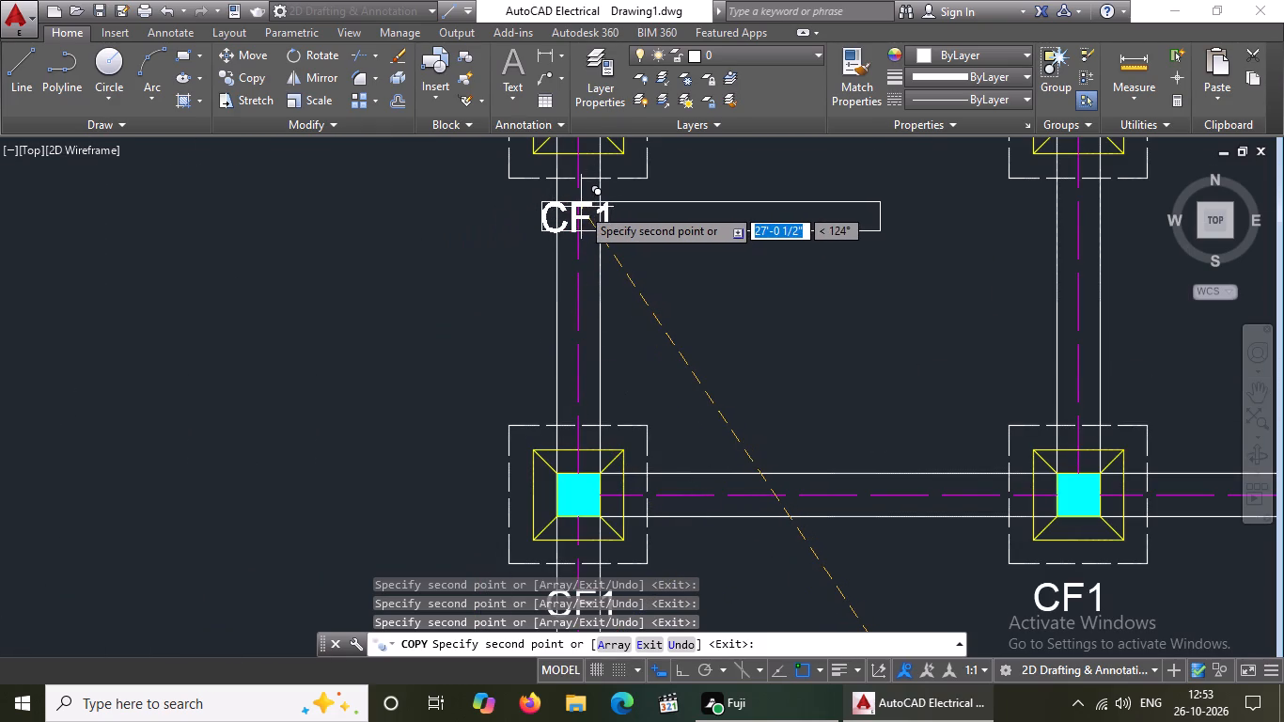
left_click(581, 207)
scroll(590, 214, "down", 3)
scroll(717, 210, "up", 3)
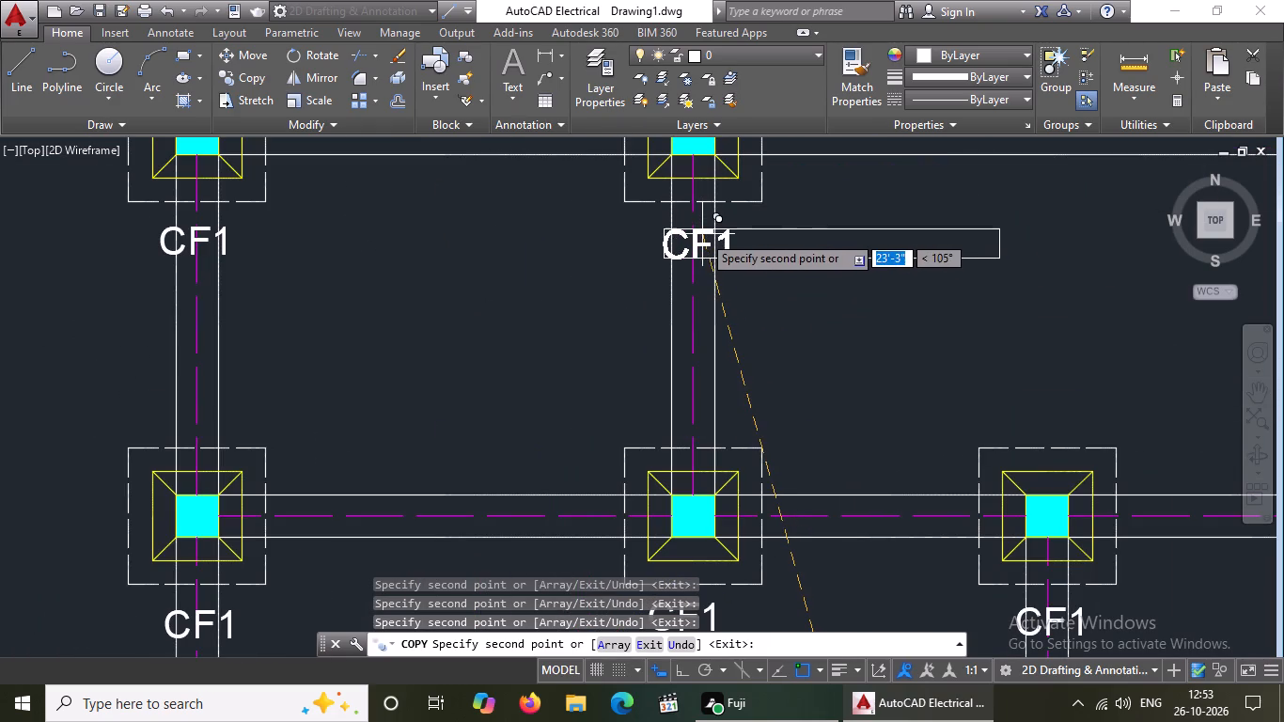
left_click(700, 228)
scroll(725, 233, "down", 3)
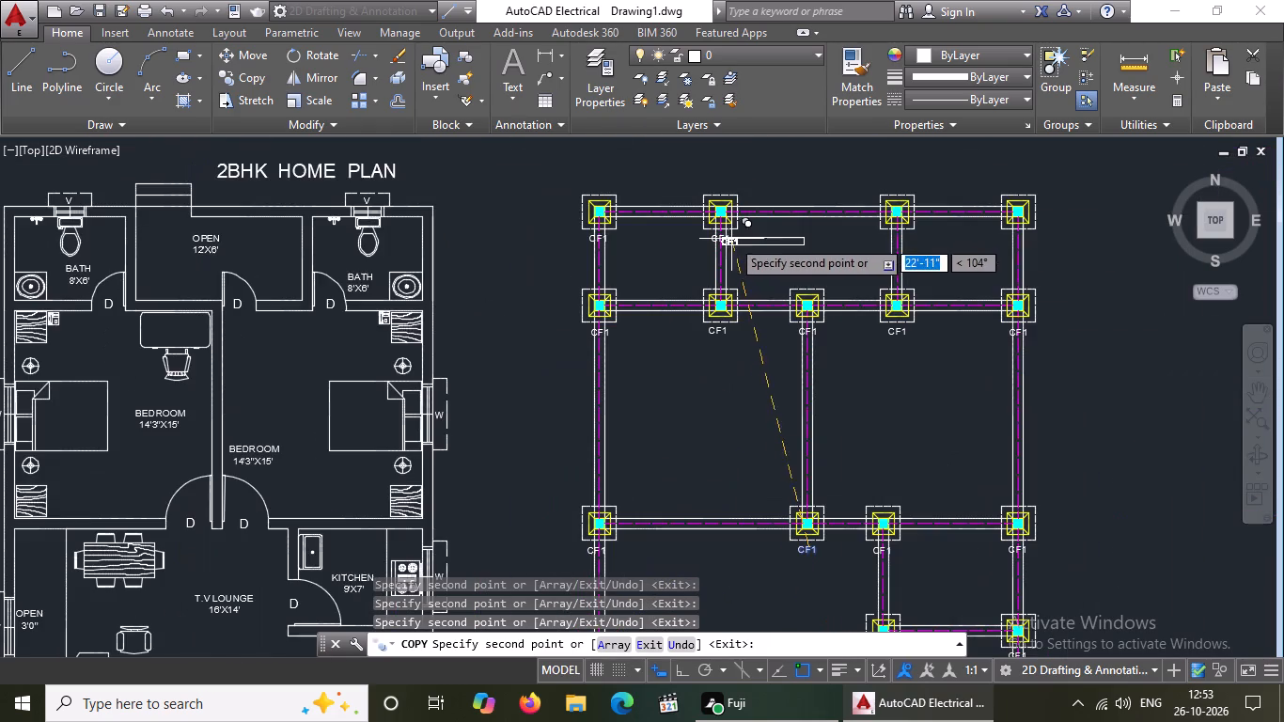
scroll(927, 232, "up", 3)
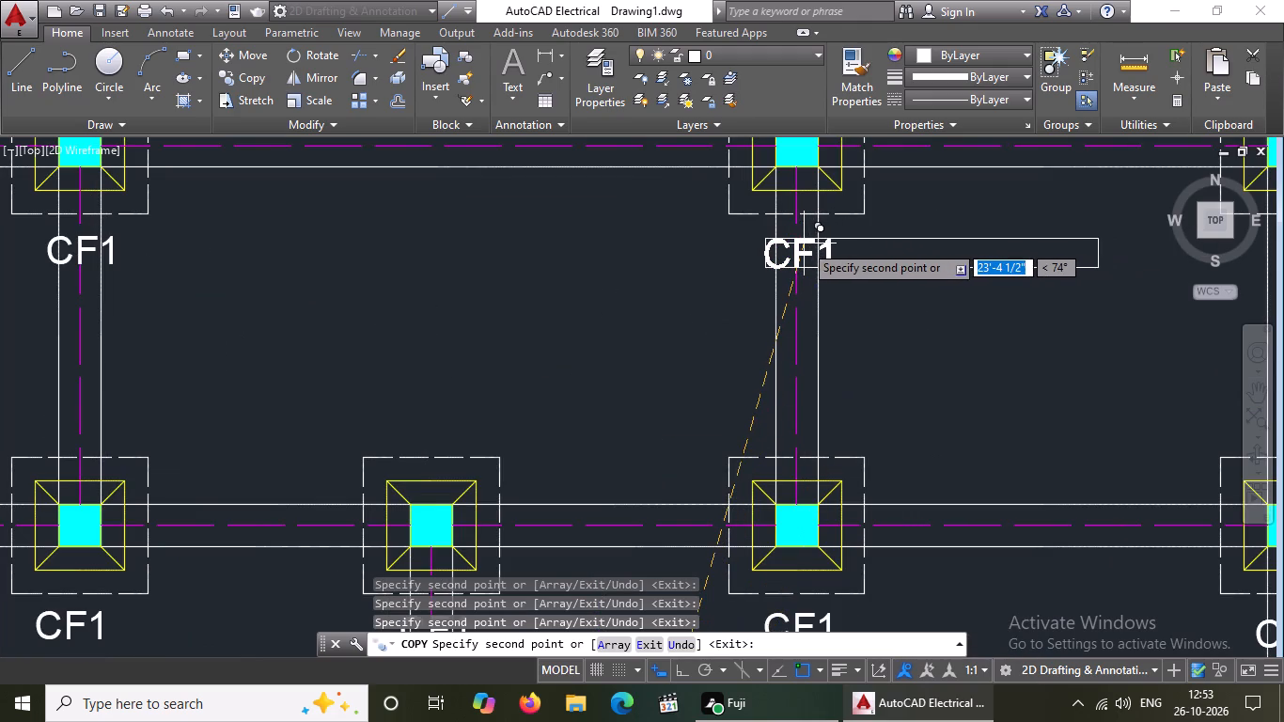
left_click(805, 243)
scroll(831, 248, "down", 3)
scroll(956, 241, "up", 3)
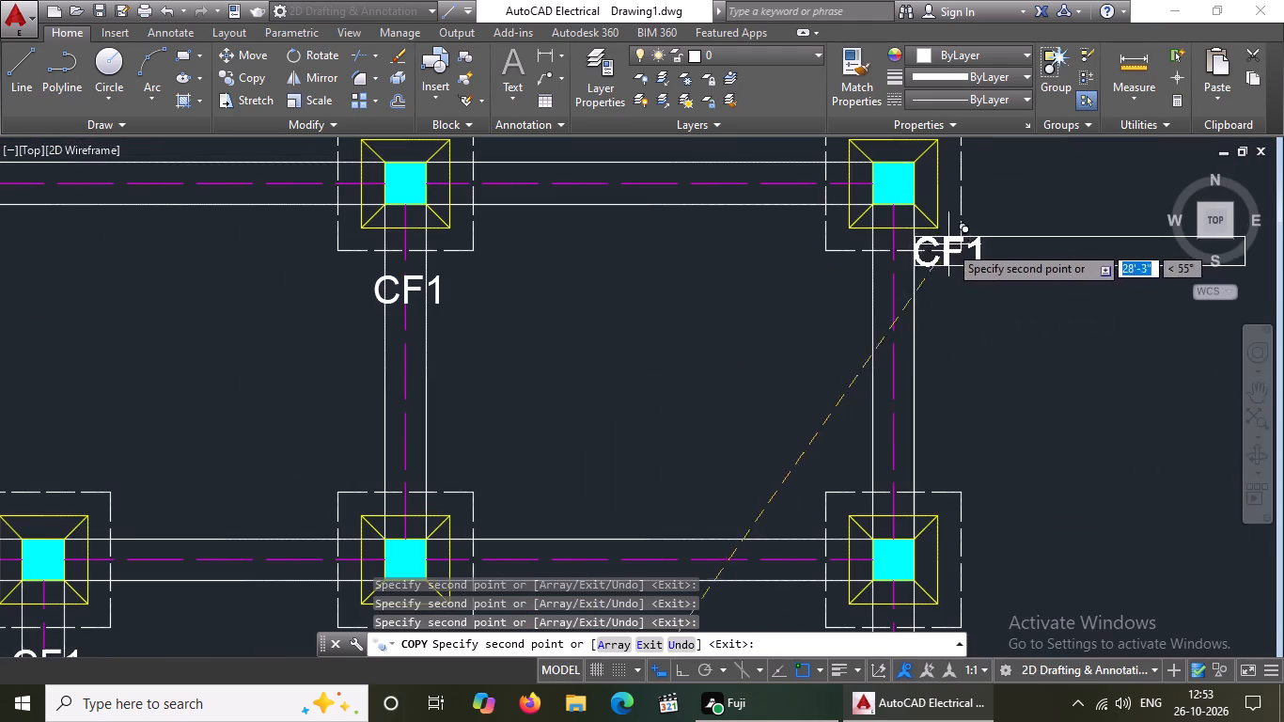
left_click(899, 274)
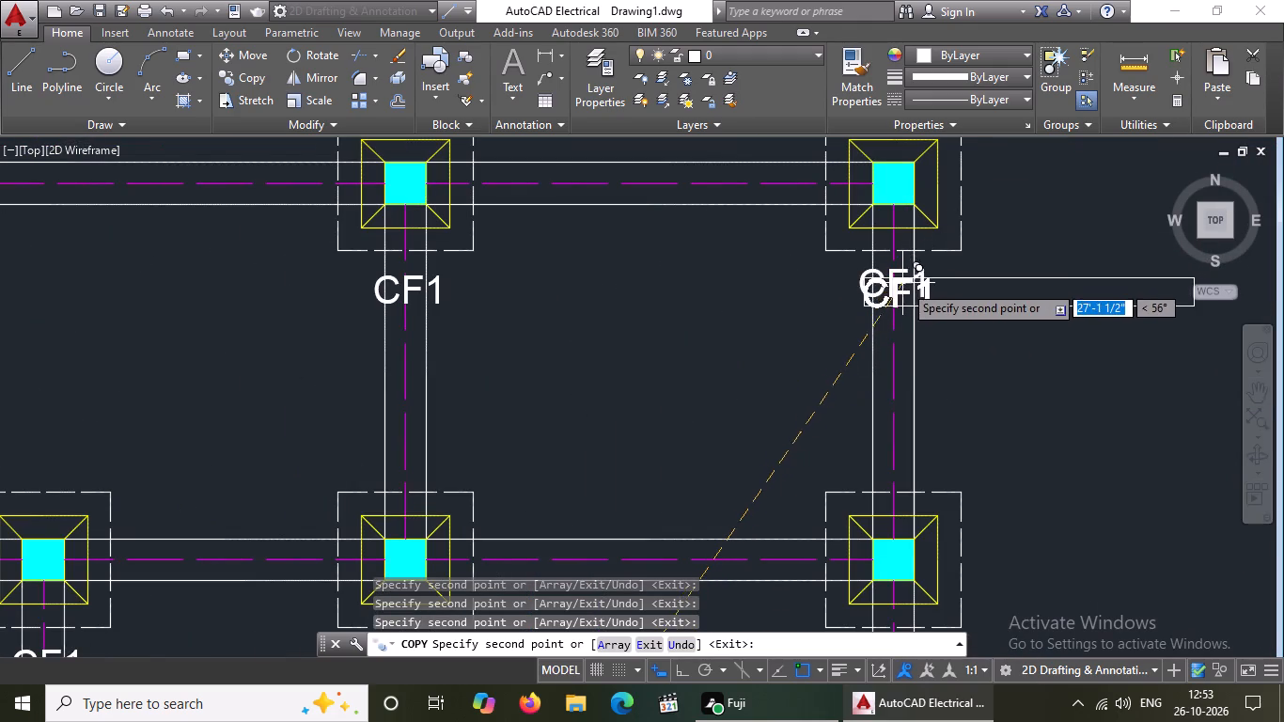
scroll(926, 289, "down", 4)
key("Escape")
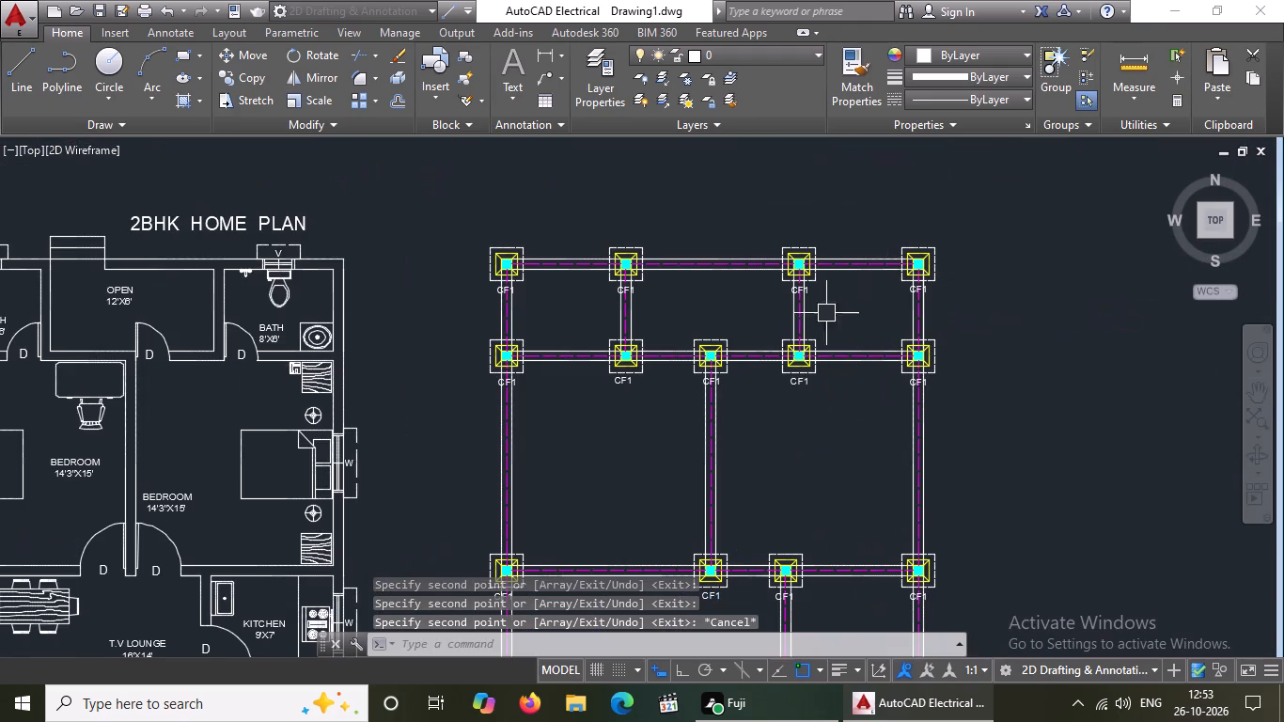
Change the colour of the CF1 label beneath the top row's leftmost footing to red.
scroll(502, 299, "up", 3)
key("Escape")
scroll(490, 273, "up", 3)
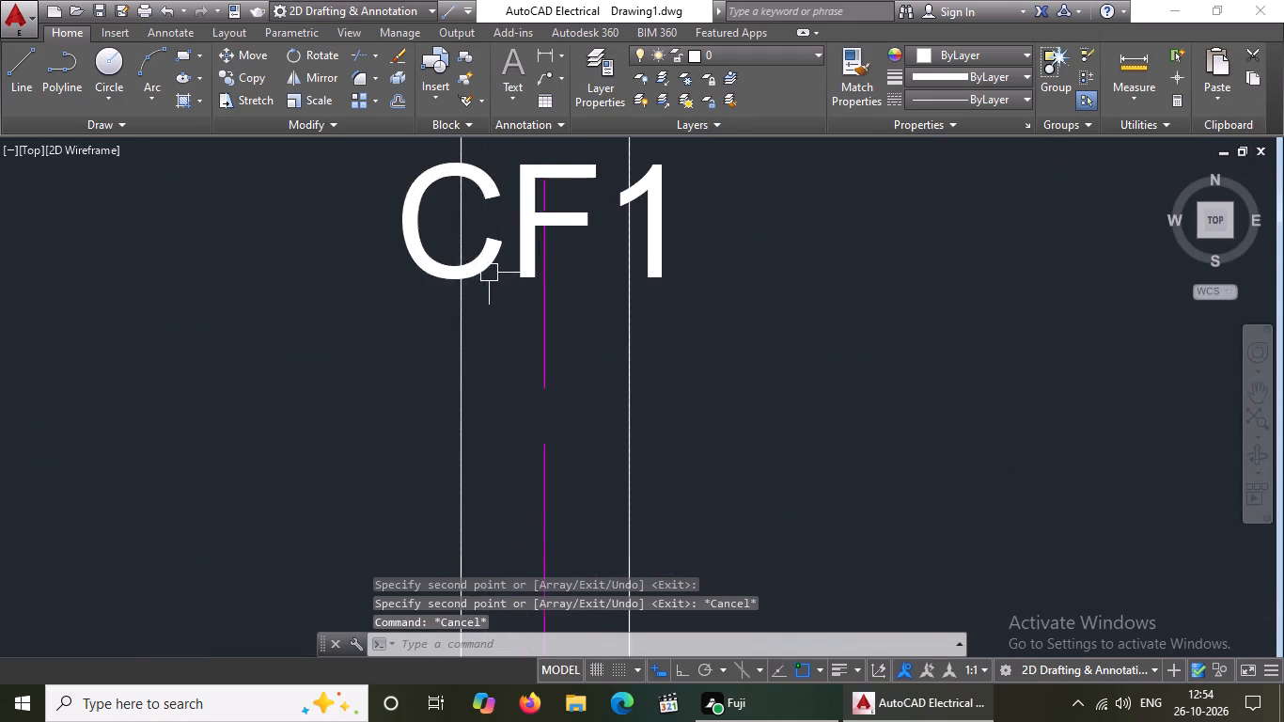
left_click(481, 261)
left_click(992, 58)
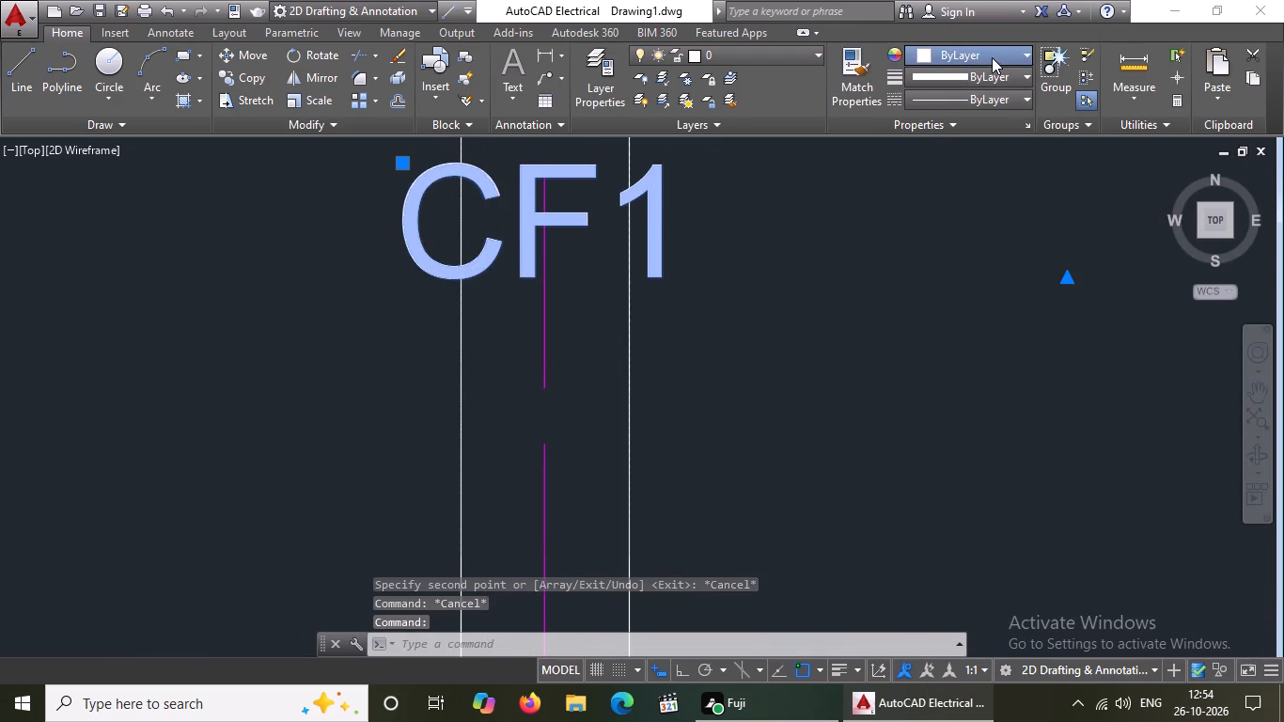
left_click(914, 241)
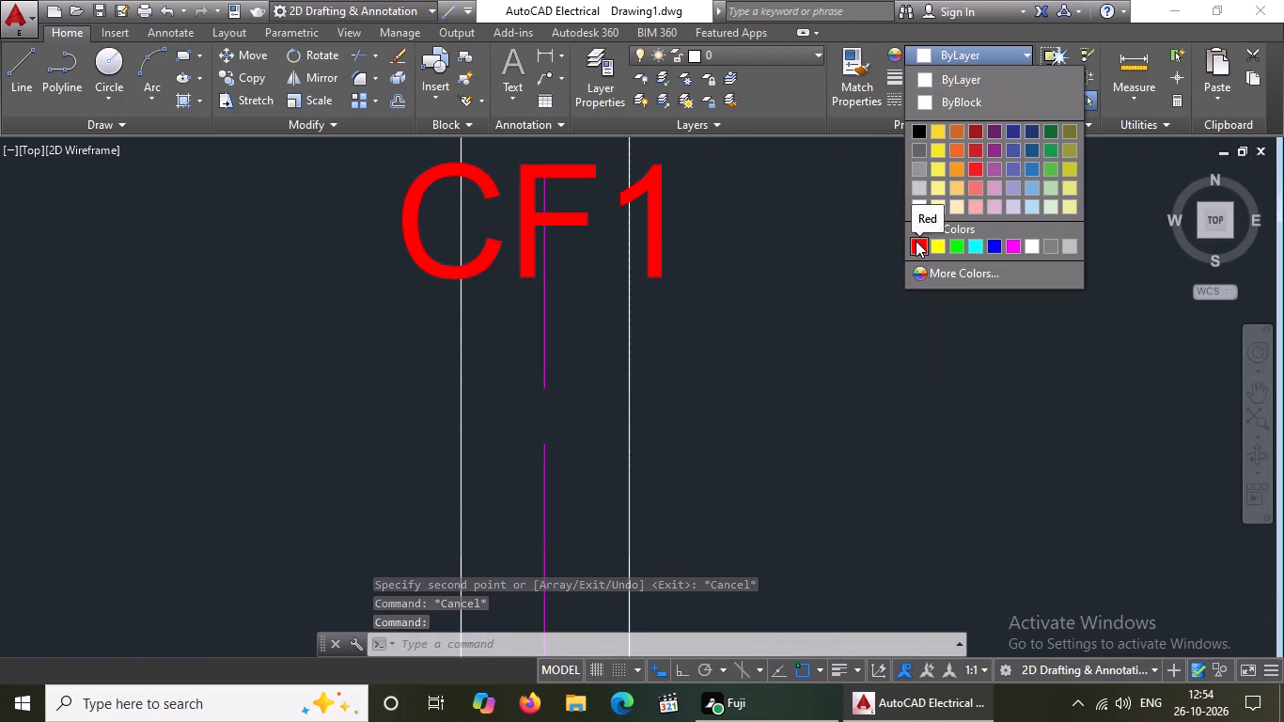
key("Escape")
Change the colour of the CF1 label beneath the top row's second footing to red.
scroll(642, 416, "down", 3)
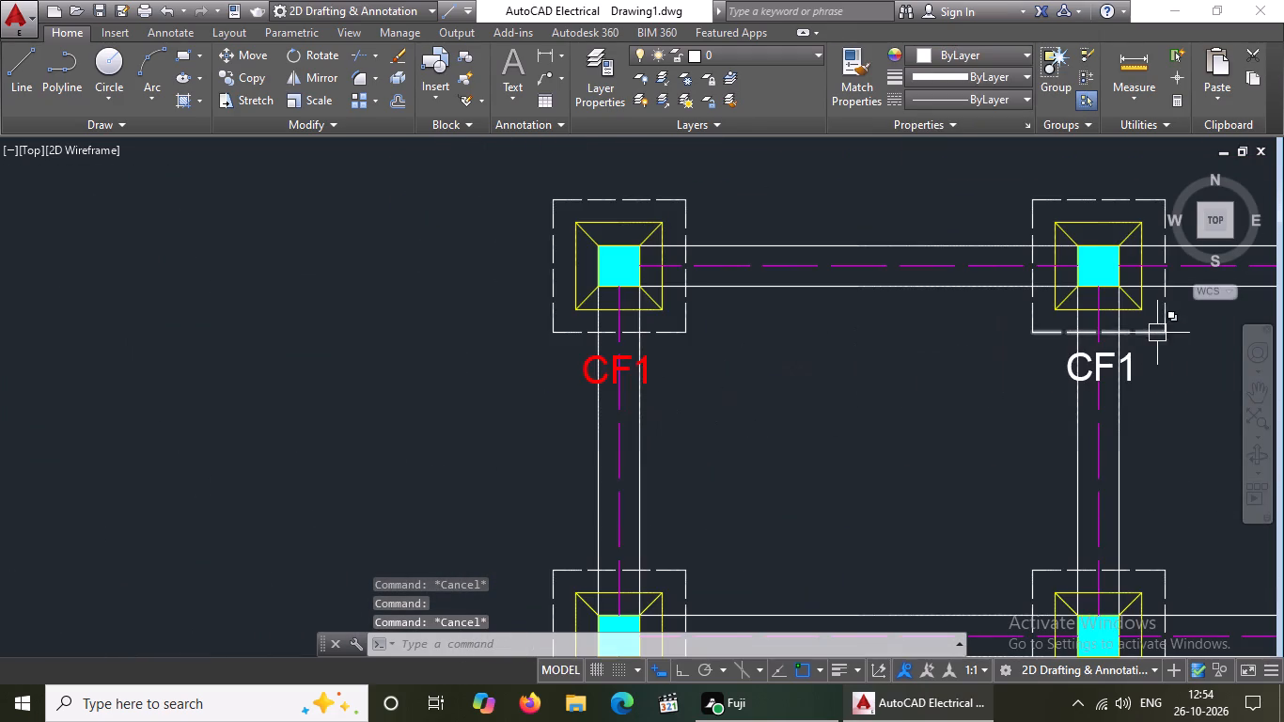
scroll(1157, 338, "up", 2)
left_click(1084, 400)
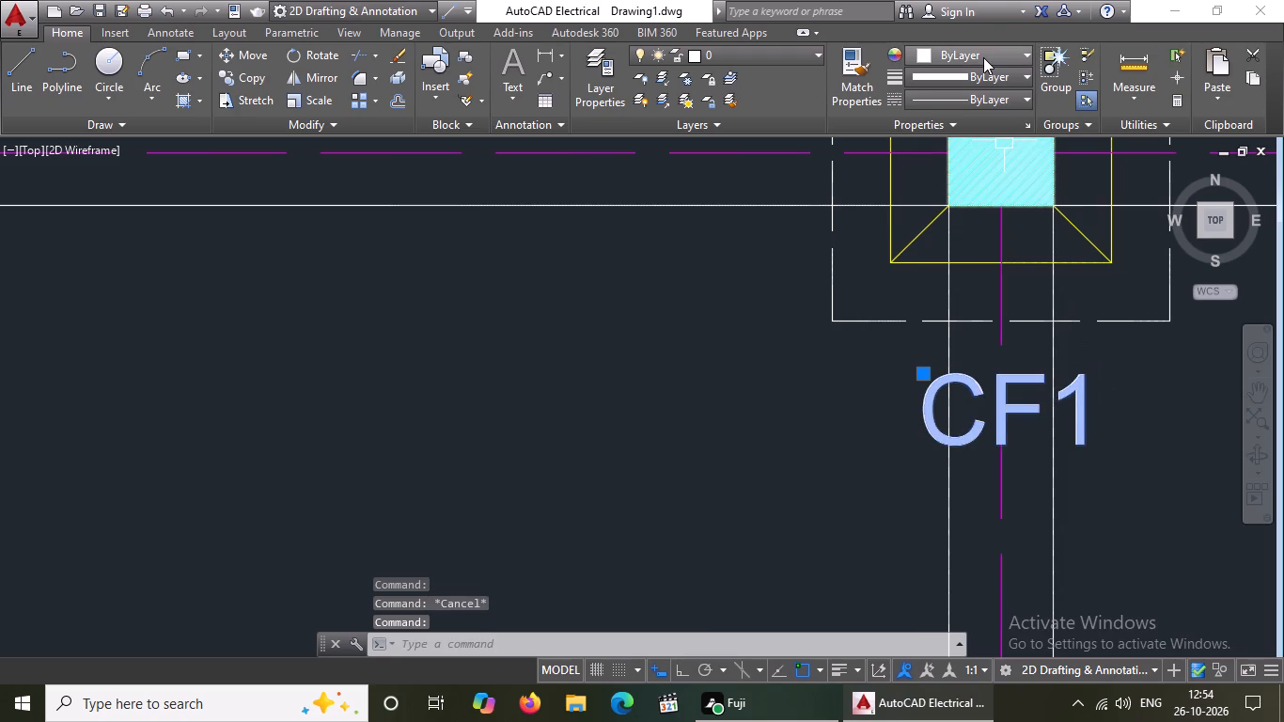
left_click(984, 56)
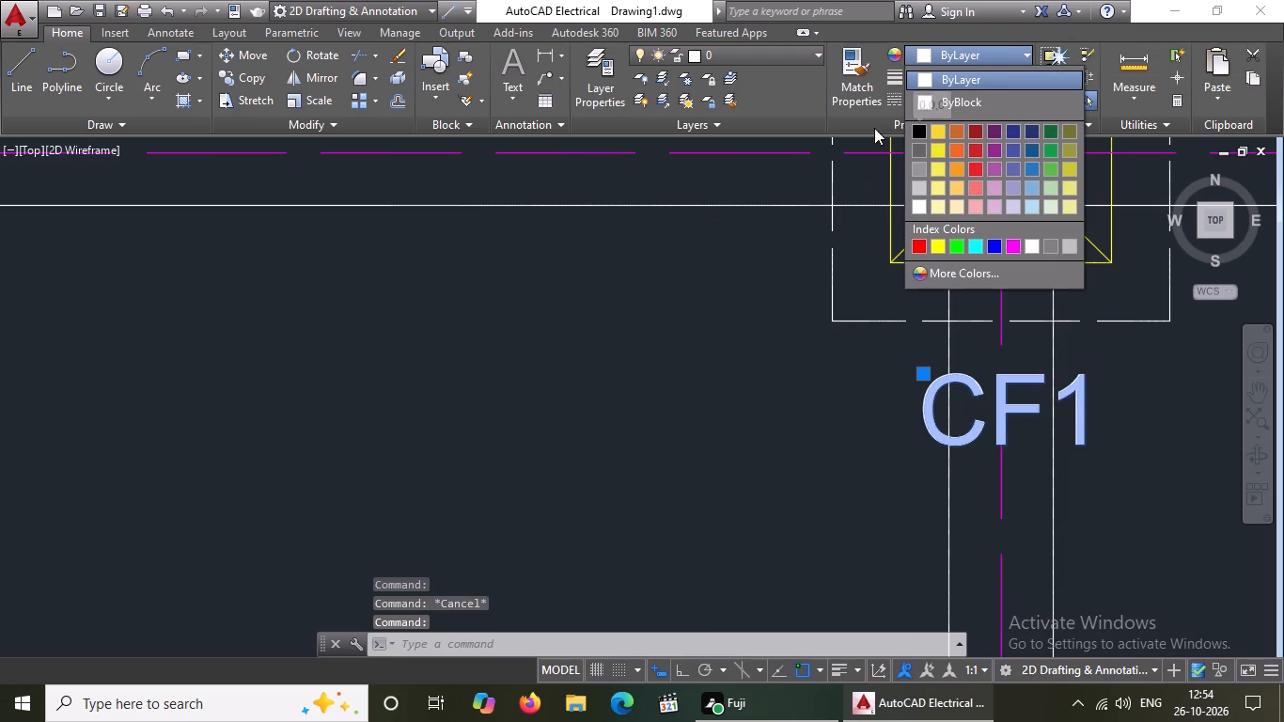
left_click(918, 244)
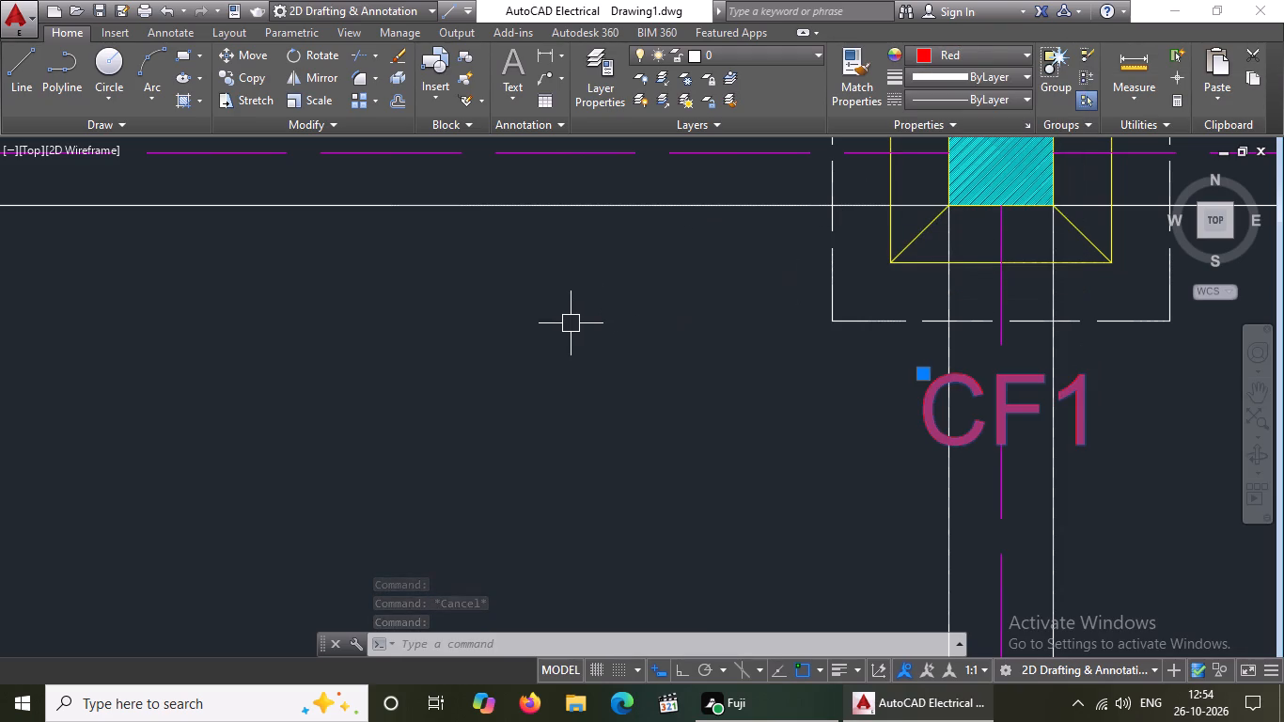
key("Escape")
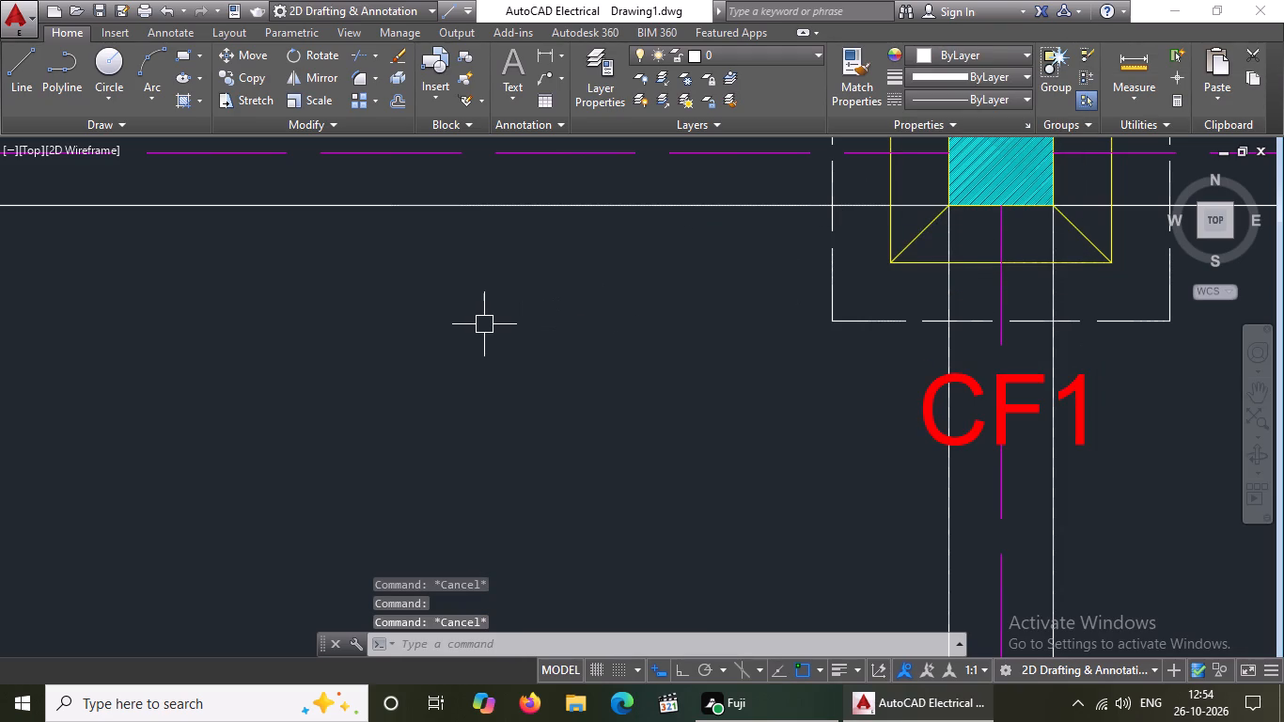
Change the colour of the CF1 label beneath the top row's third footing to red.
scroll(467, 332, "down", 3)
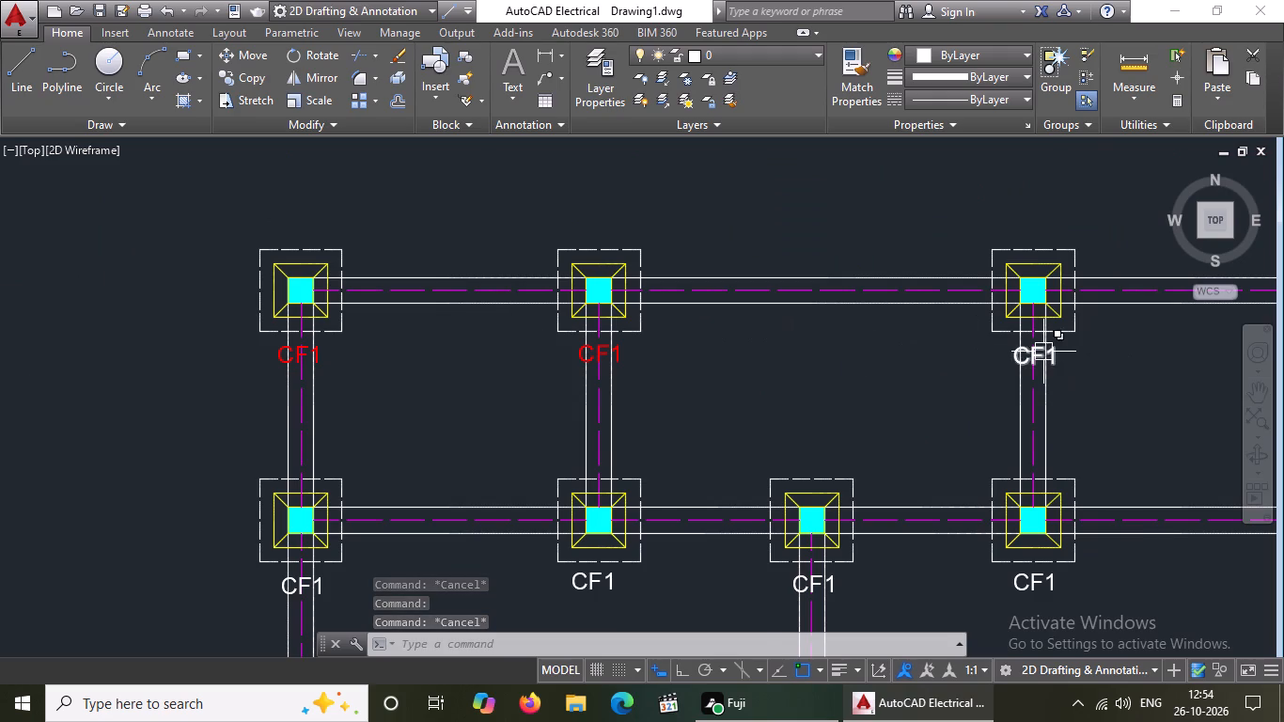
scroll(1040, 352, "down", 2)
scroll(1082, 355, "up", 4)
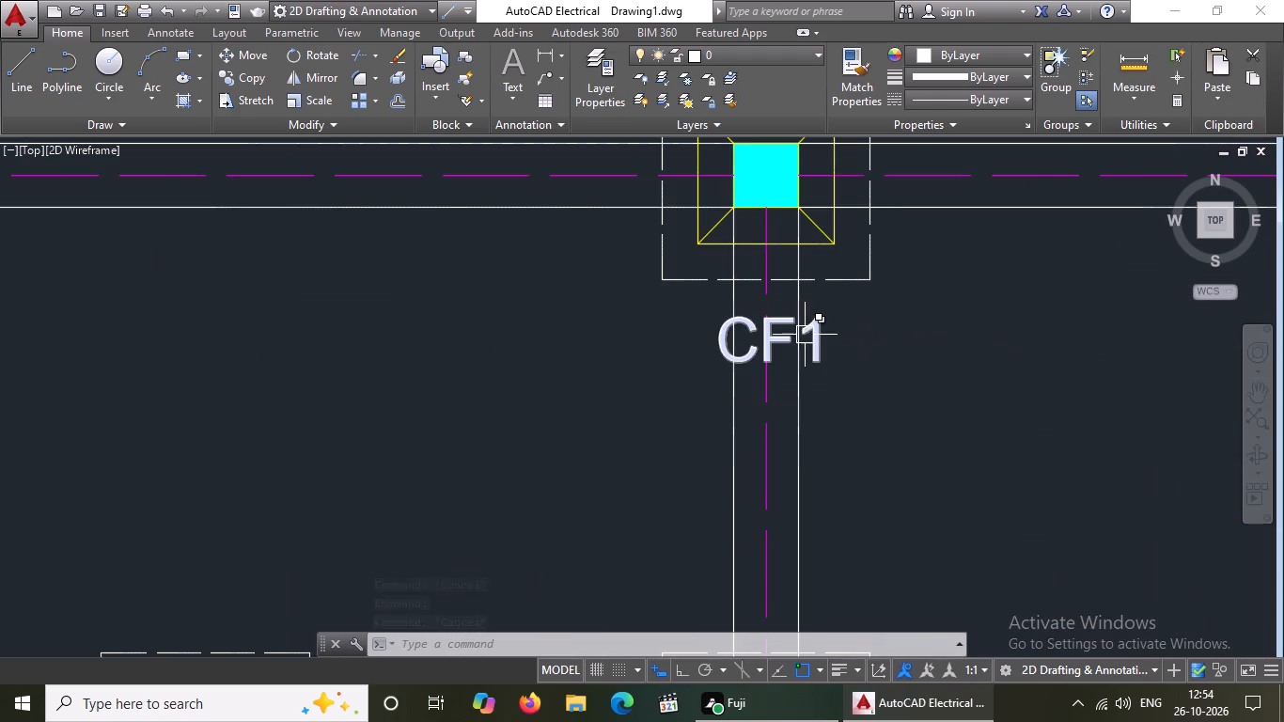
left_click(817, 328)
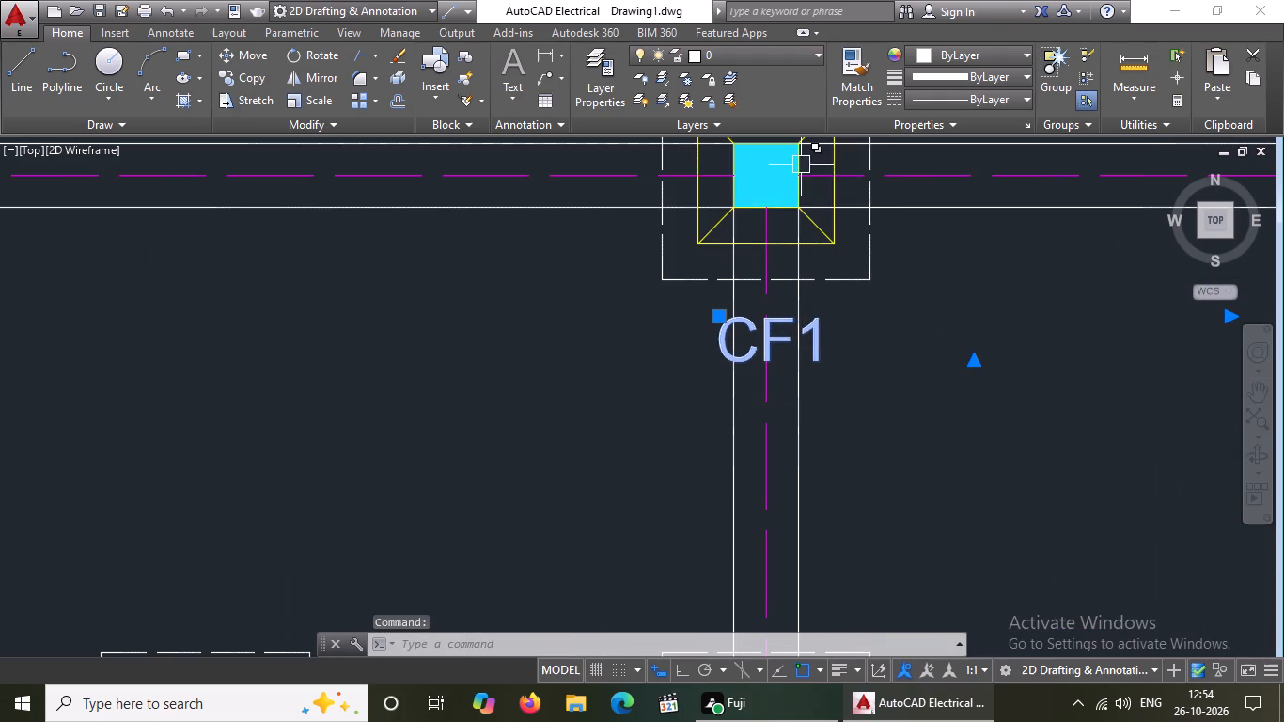
left_click(959, 60)
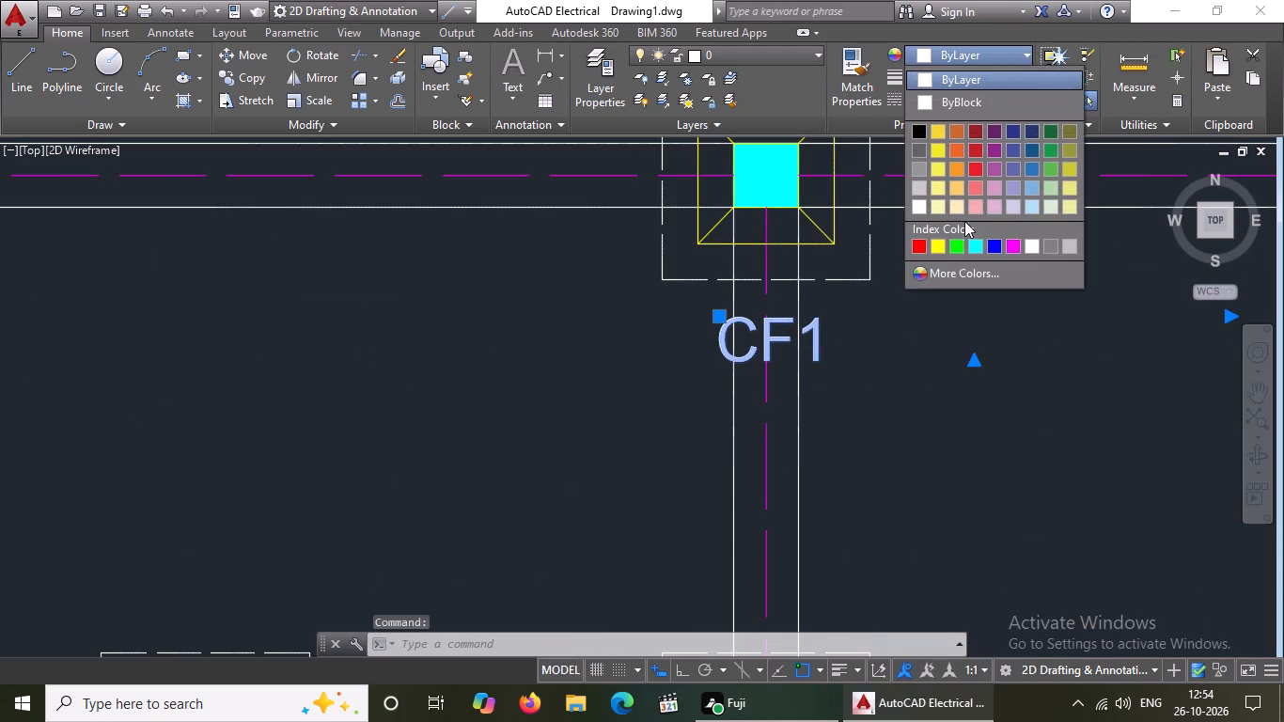
left_click(919, 240)
key("Escape")
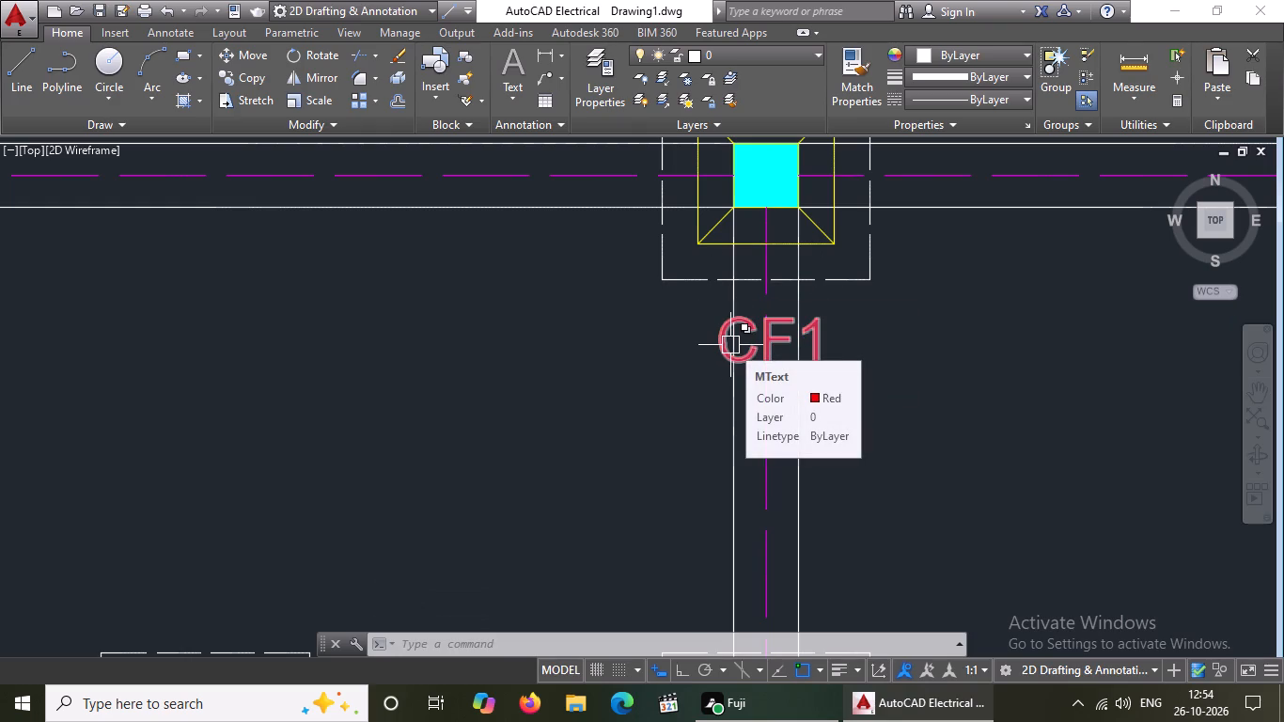
Change the colour of the CF1 label beneath the top row's rightmost footing to red.
scroll(720, 346, "down", 3)
scroll(863, 345, "up", 2)
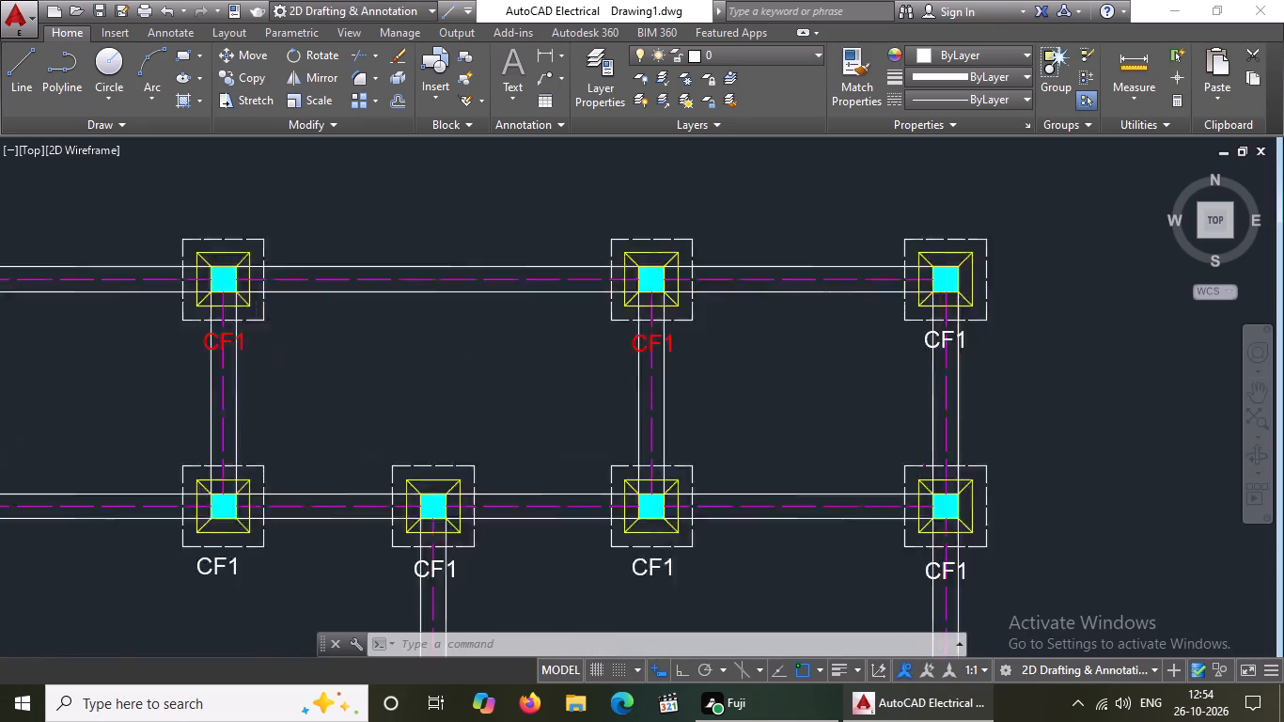
left_click(962, 333)
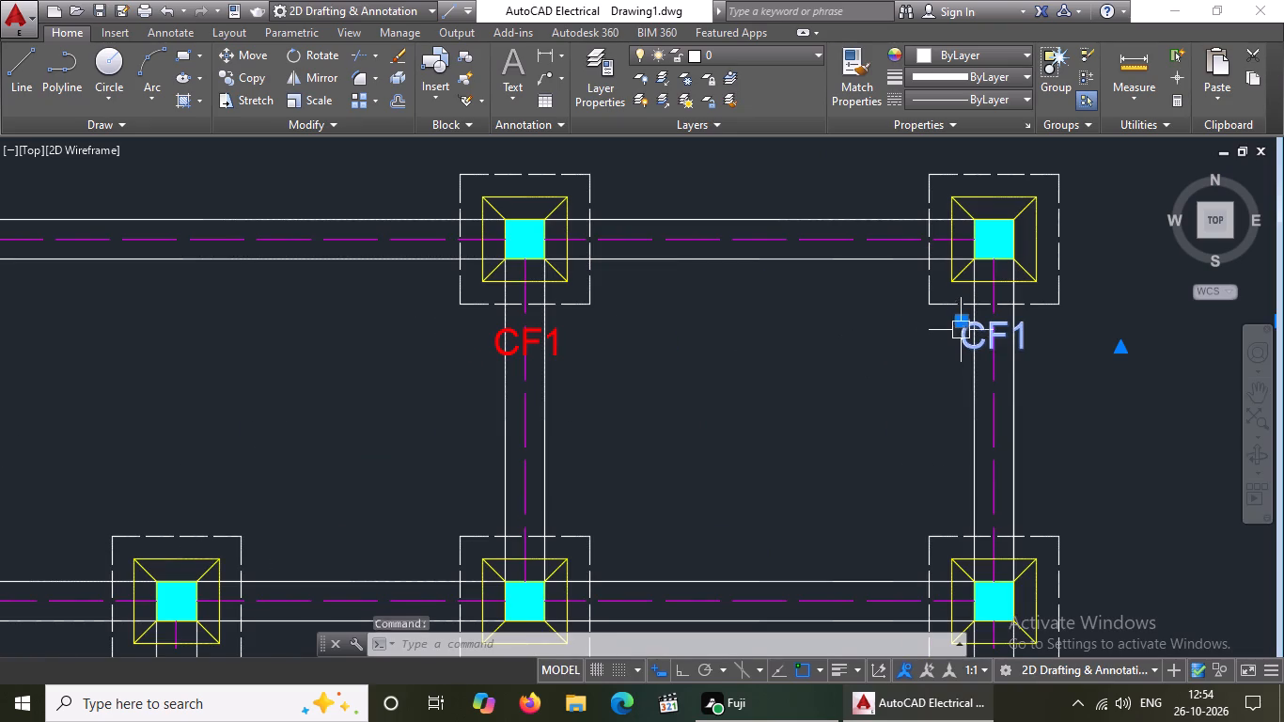
left_click(955, 46)
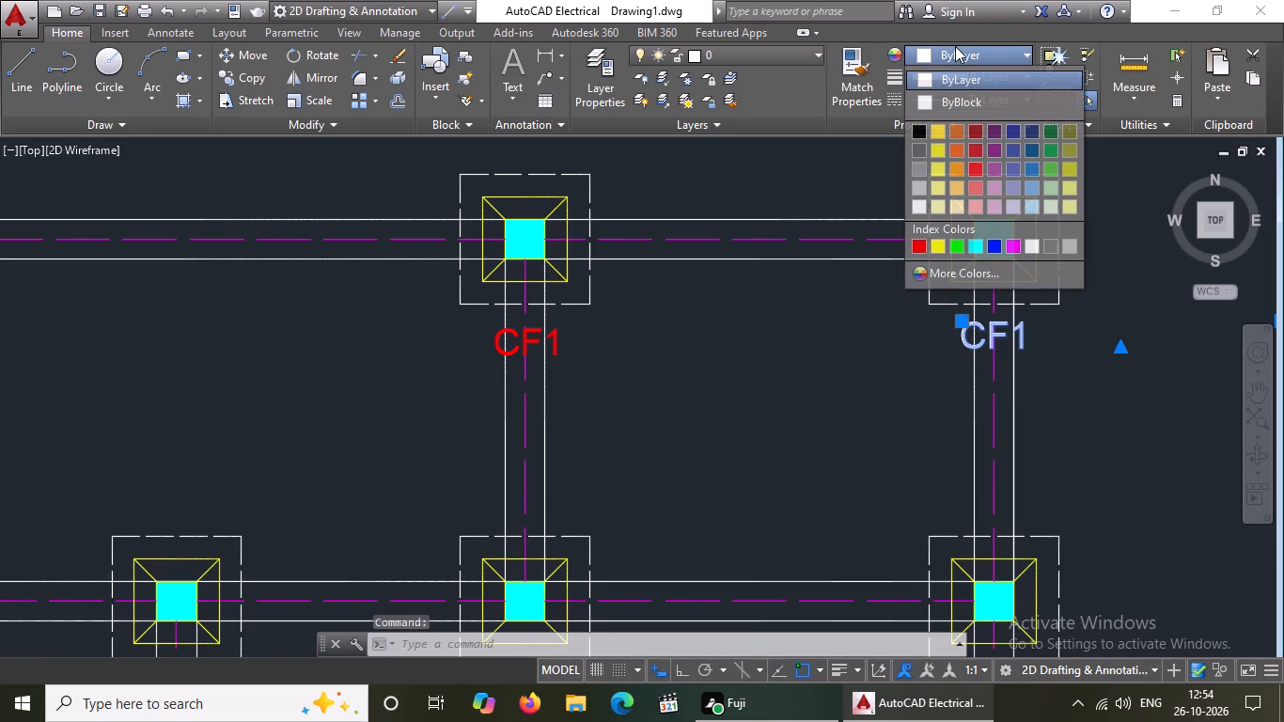
left_click(922, 243)
key("Escape")
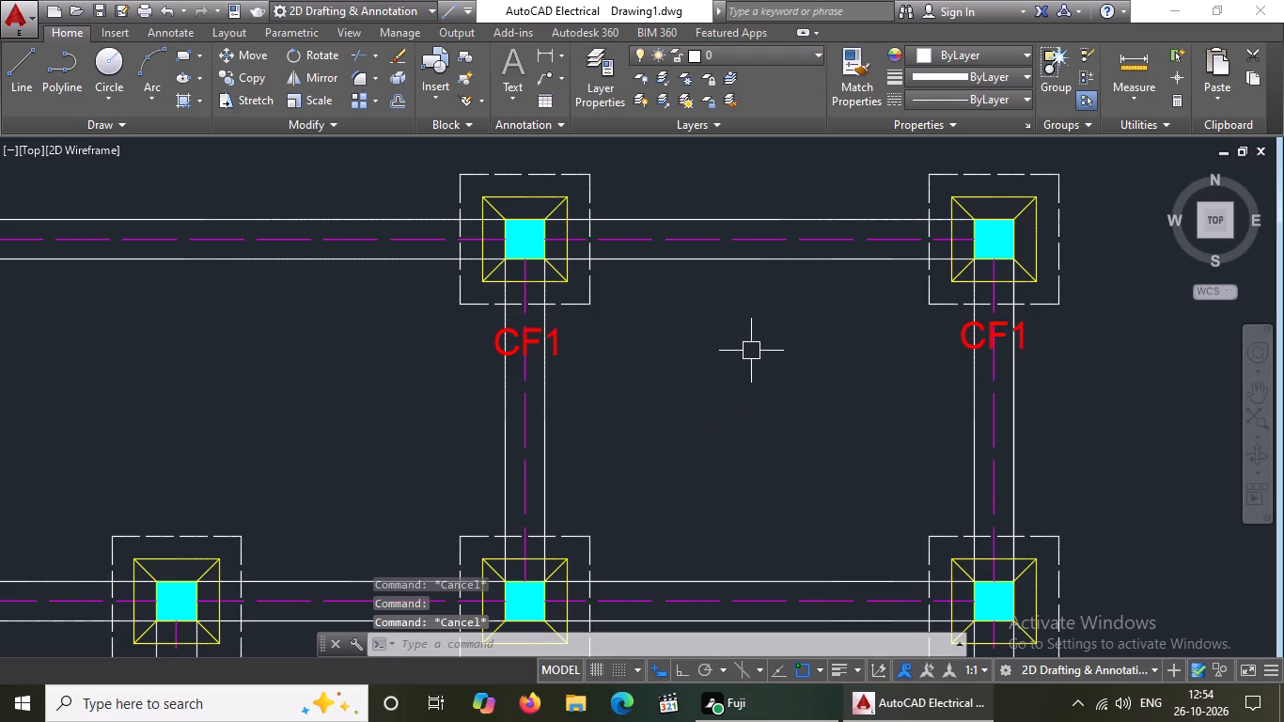
Change the colour of the CF1 label beneath the second row's leftmost footing to red.
scroll(751, 350, "down", 3)
scroll(426, 444, "up", 4)
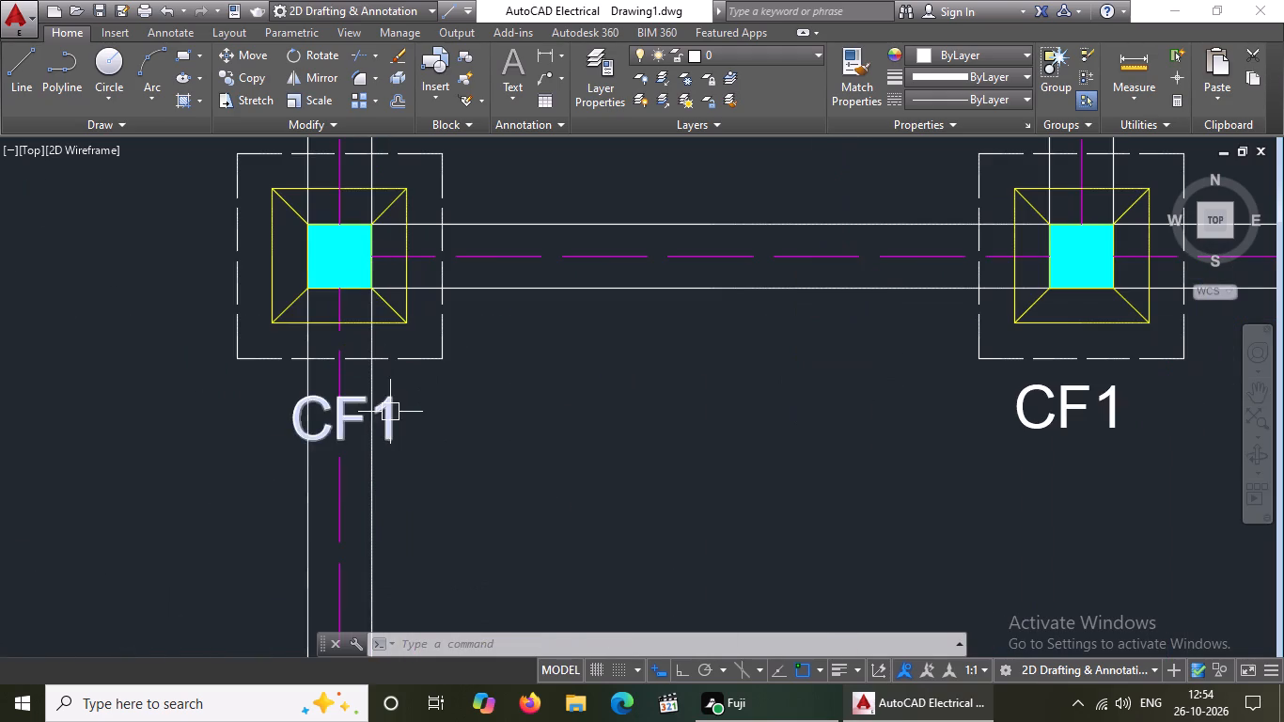
left_click(392, 410)
left_click(944, 55)
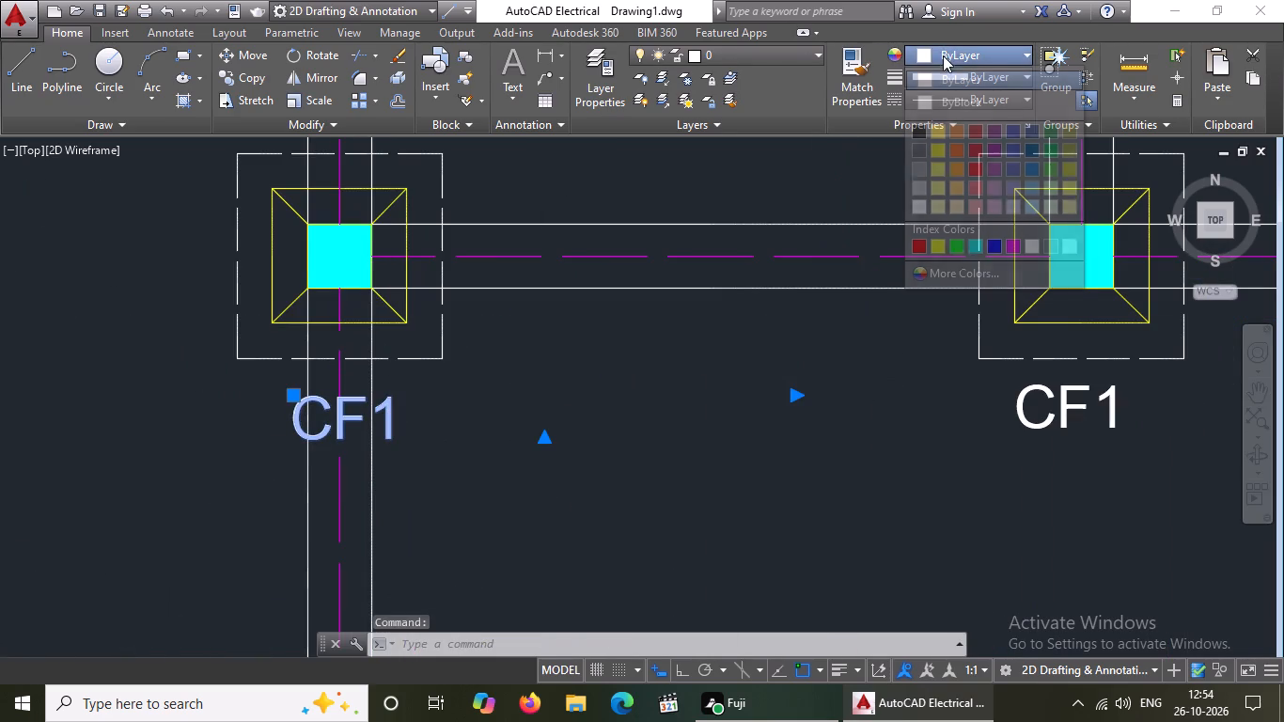
left_click(922, 242)
key("Escape")
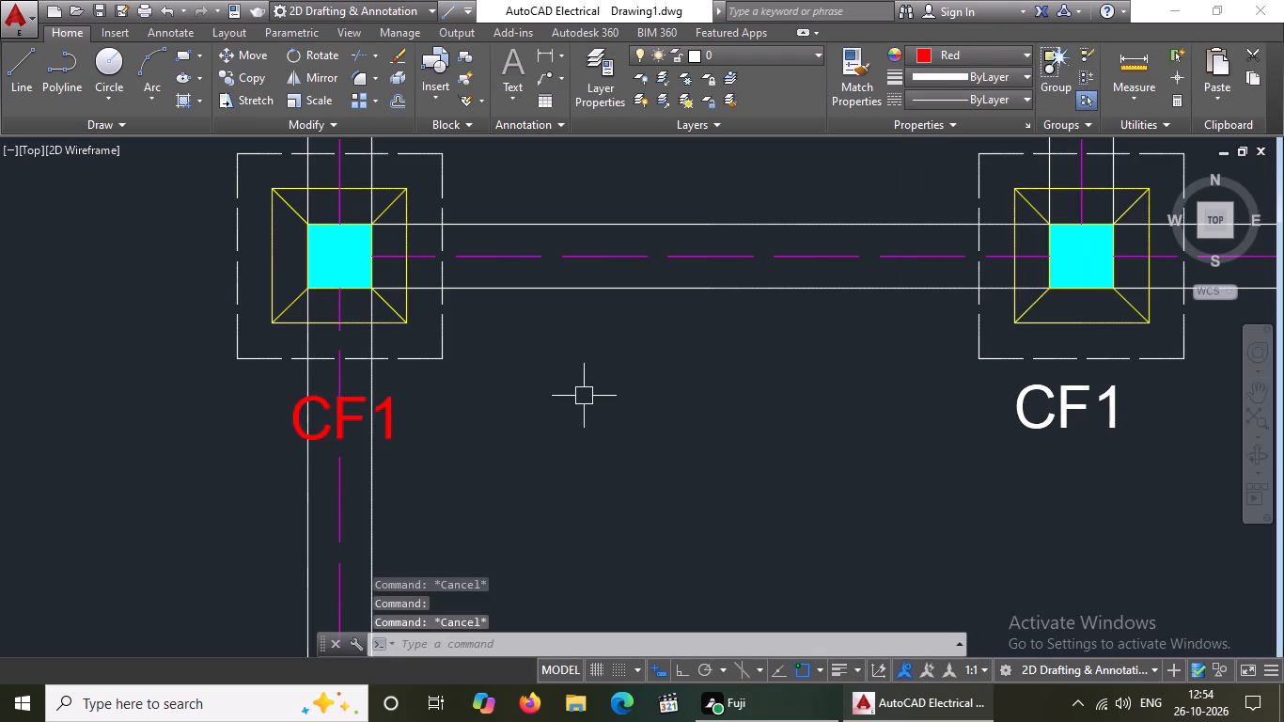
Change the colour of the CF1 label beneath the second row's second footing to red.
scroll(586, 395, "down", 3)
scroll(744, 395, "up", 2)
left_click(622, 402)
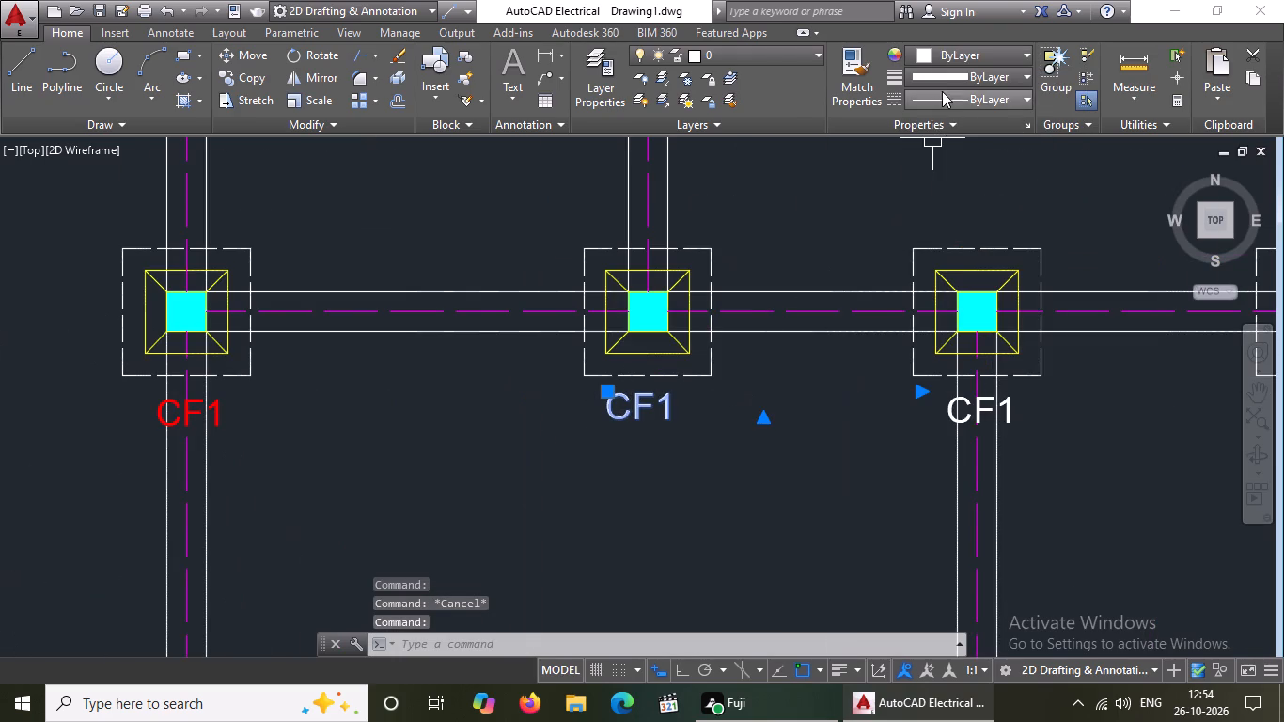
left_click(943, 53)
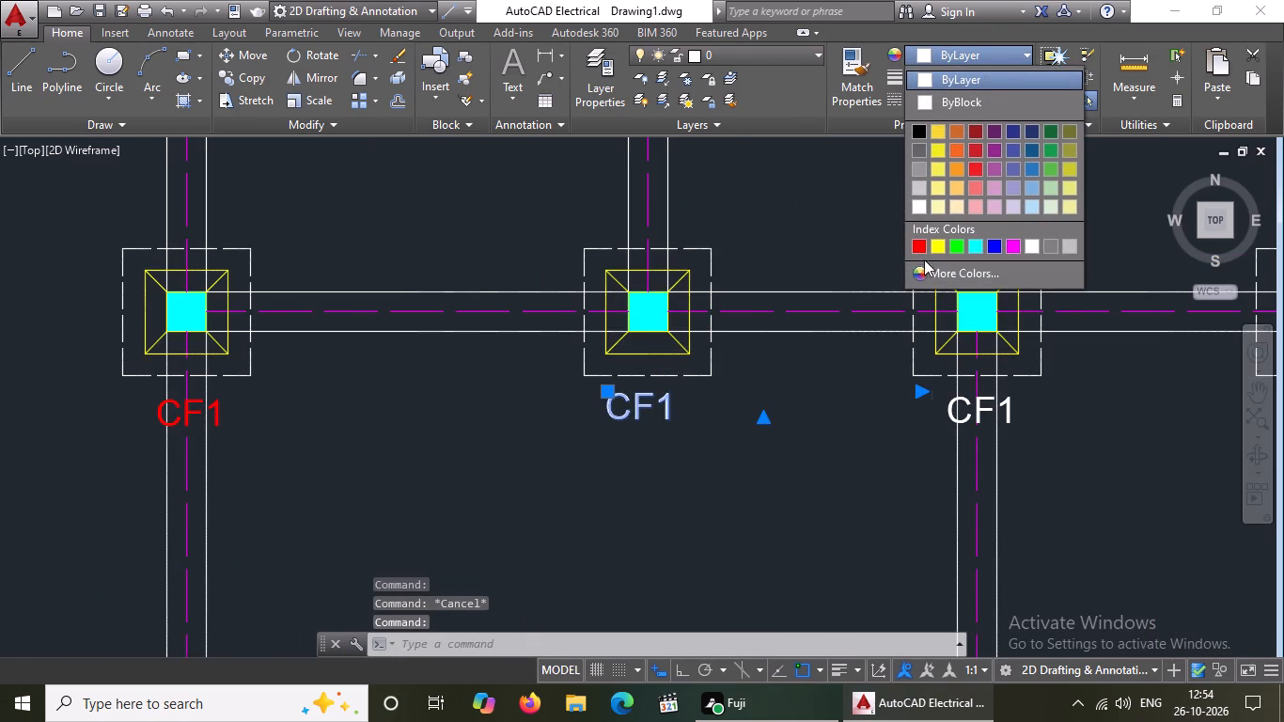
left_click(917, 244)
scroll(697, 390, "down", 3)
scroll(744, 372, "up", 4)
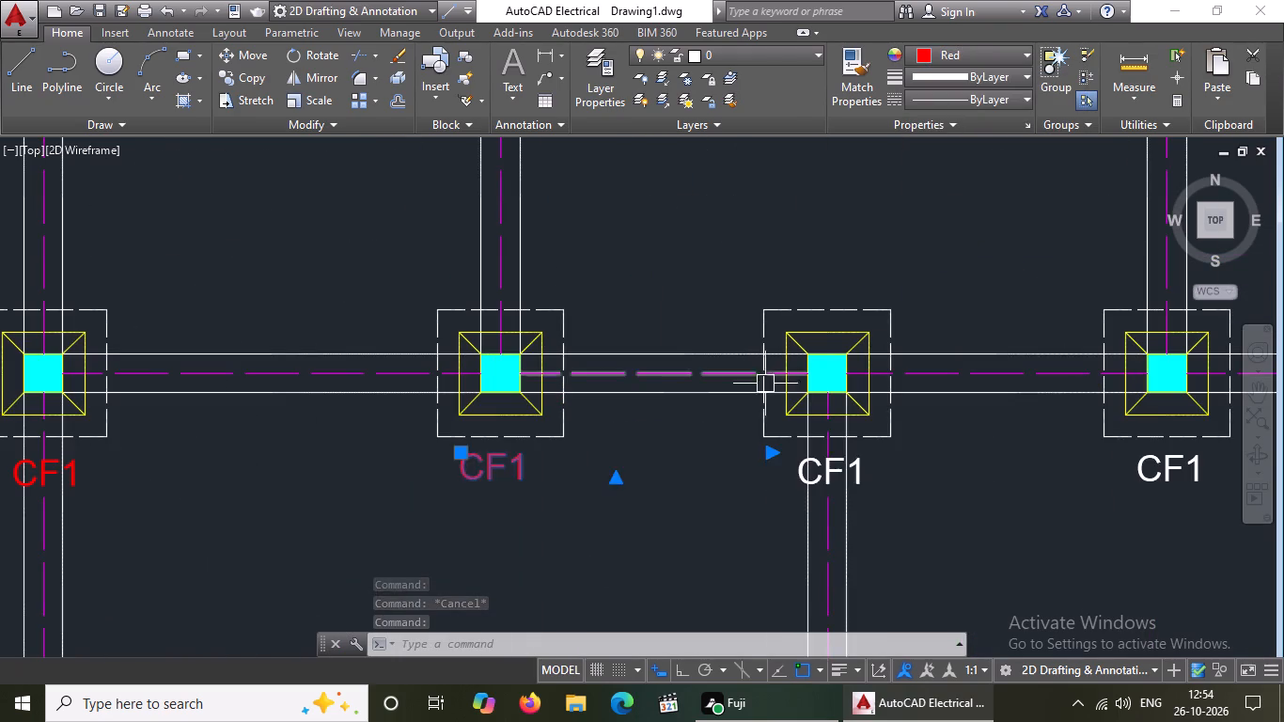
key("Escape")
Change the colour of the CF1 label beneath the second row's third footing to red.
scroll(858, 485, "up", 2)
left_click(859, 472)
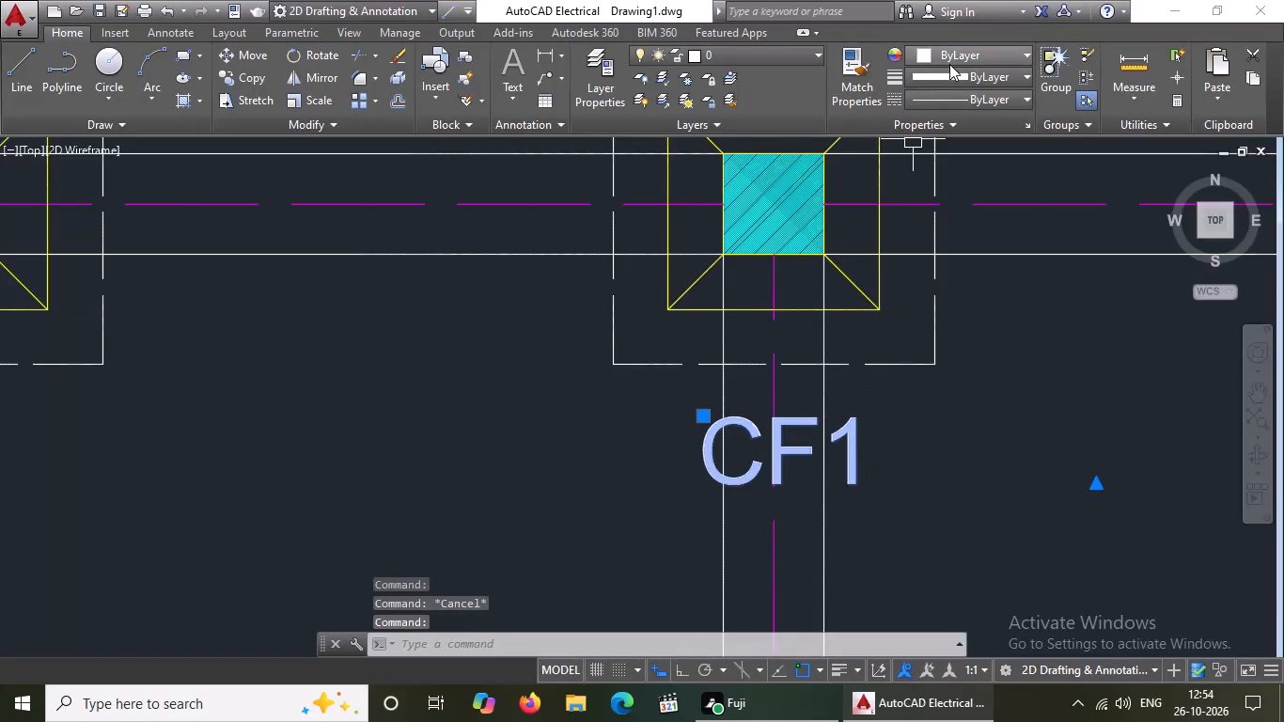
left_click(949, 62)
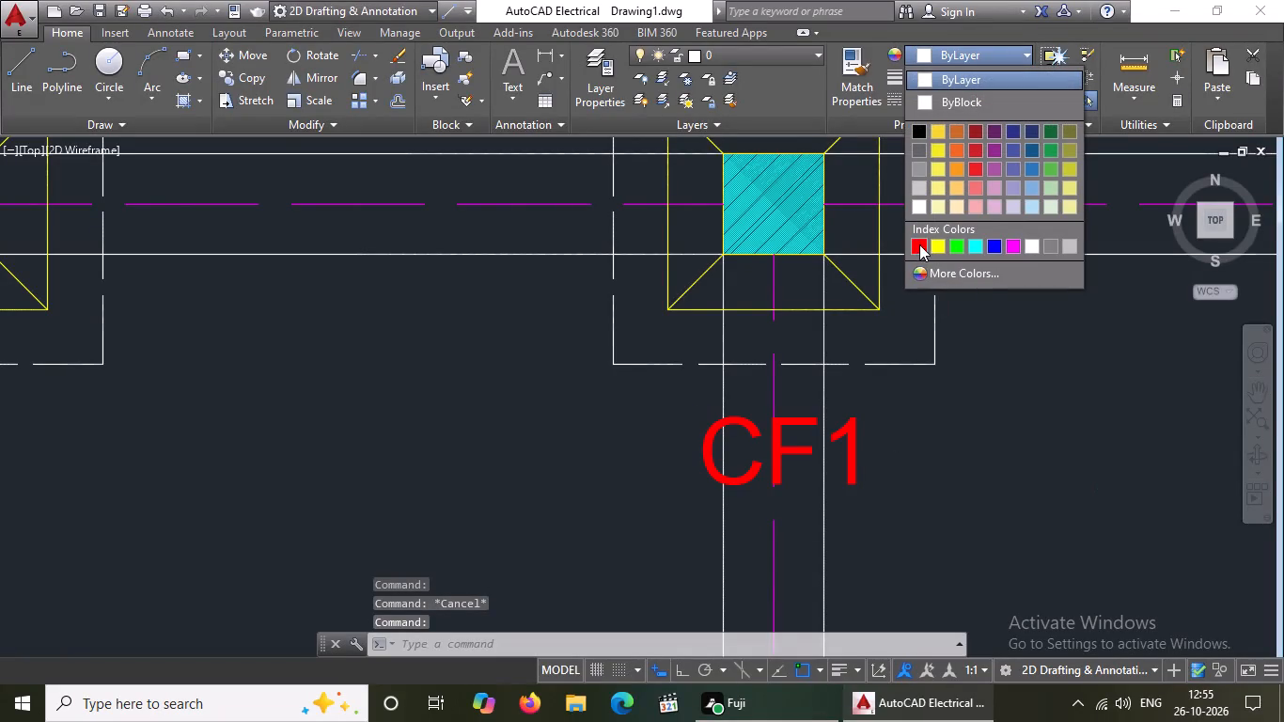
left_click(919, 243)
scroll(744, 326, "down", 5)
key("Escape")
Change the colour of the CF1 label beneath the second row's fourth footing to red.
scroll(837, 348, "up", 4)
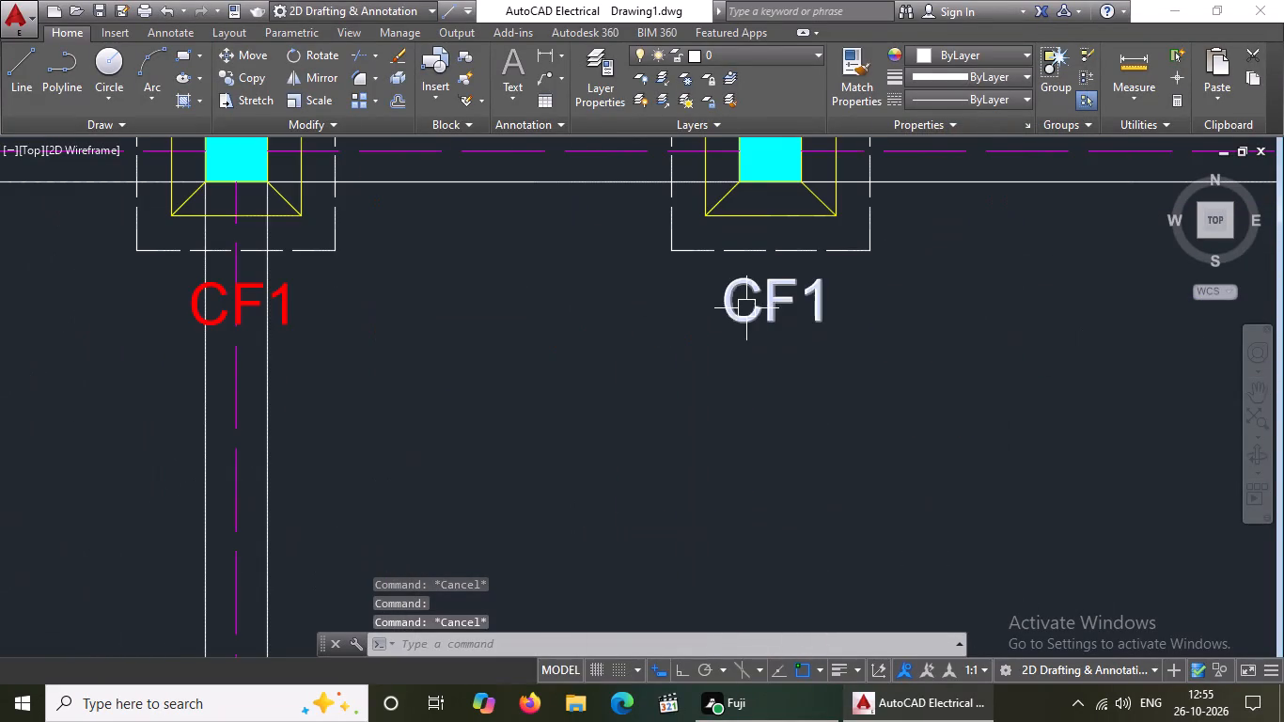
left_click(746, 307)
left_click(947, 54)
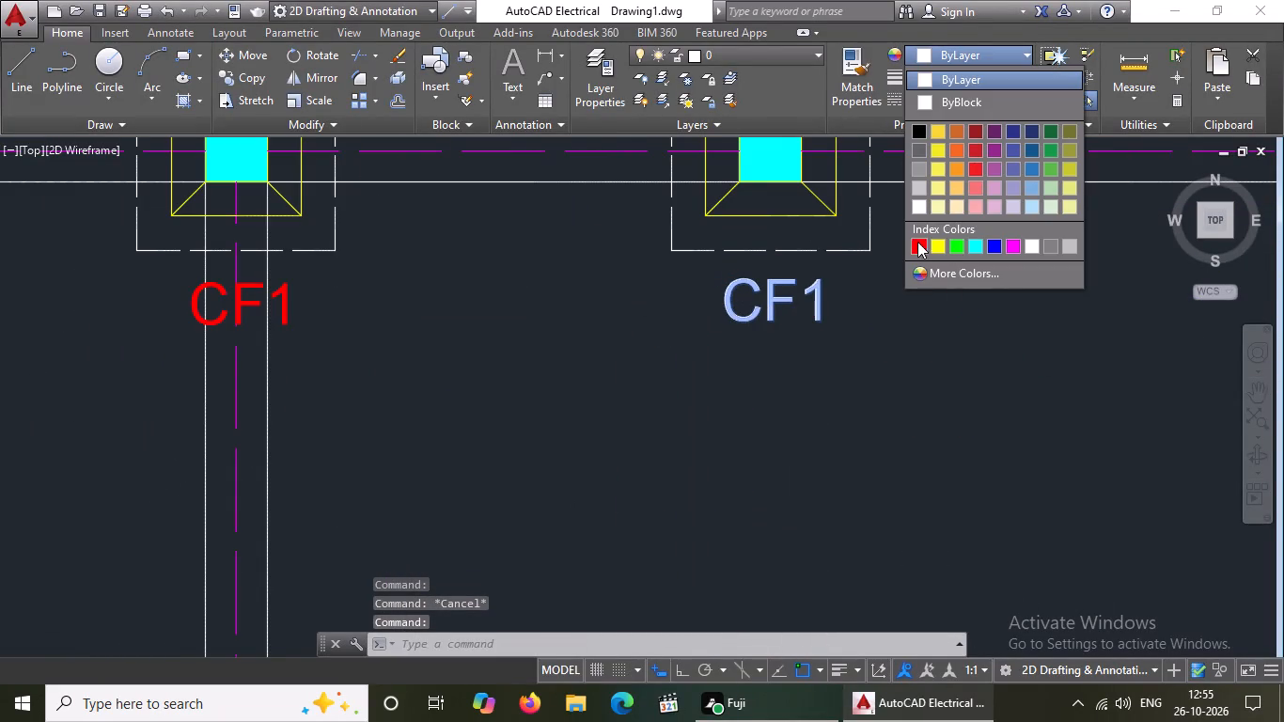
left_click(917, 241)
scroll(853, 336, "down", 5)
key("Escape")
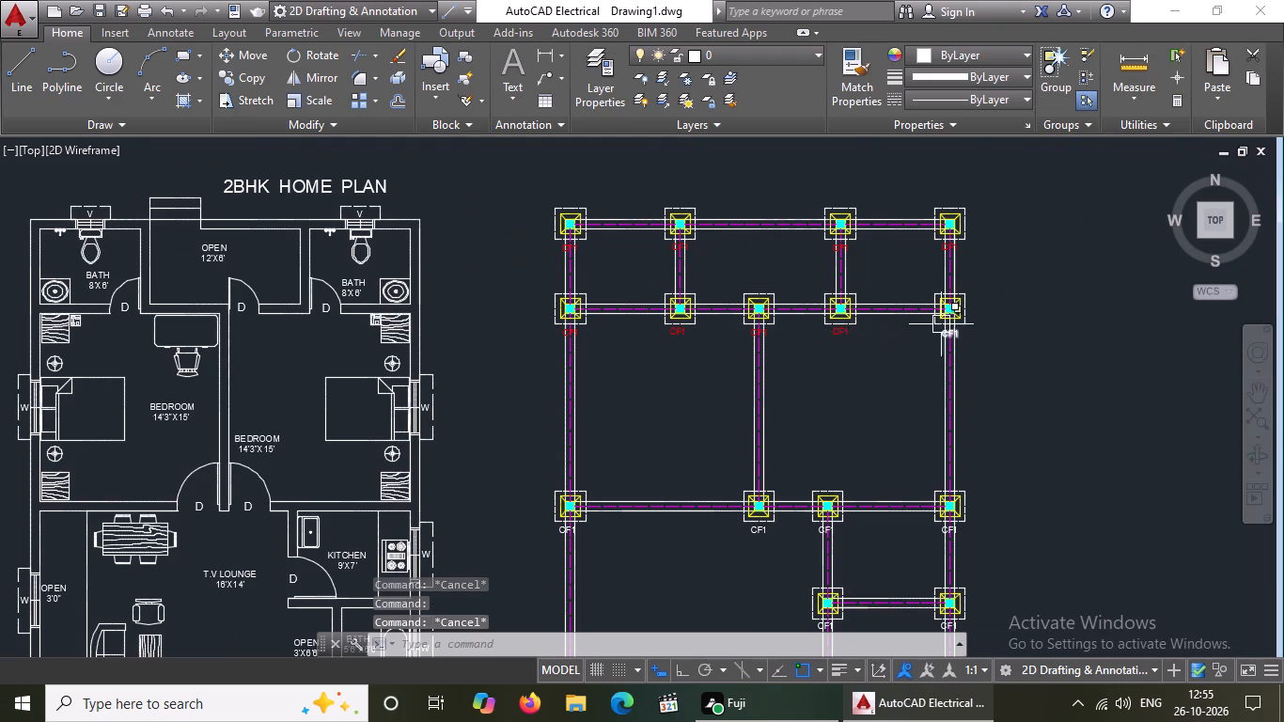
Change the colour of the CF1 label beneath the second row's rightmost footing to red.
scroll(961, 327, "up", 4)
left_click(946, 360)
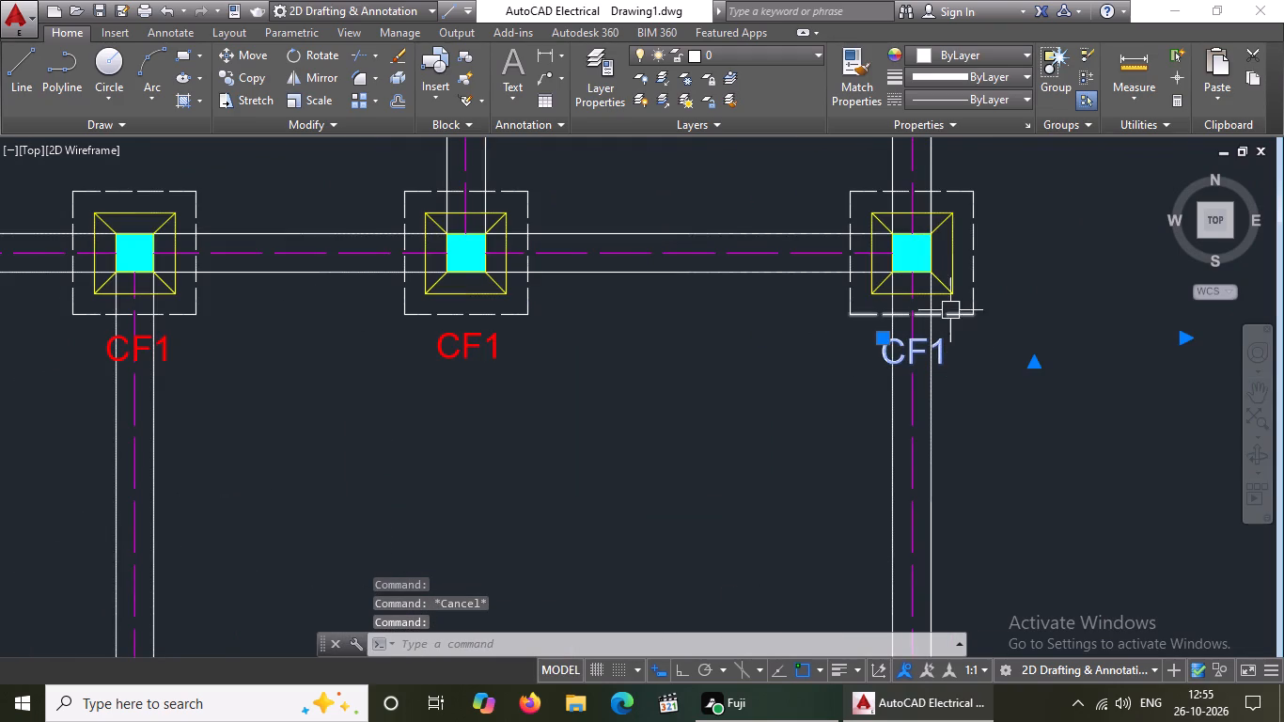
left_click(936, 53)
left_click(920, 248)
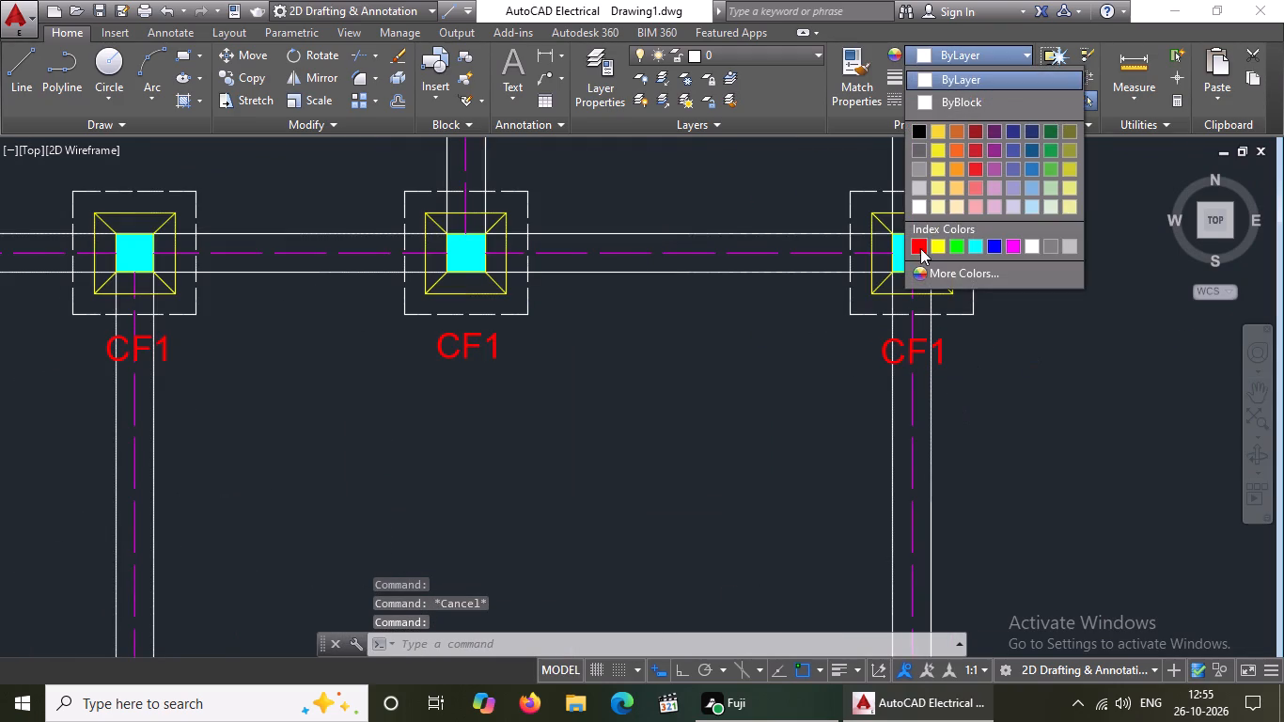
key("Escape")
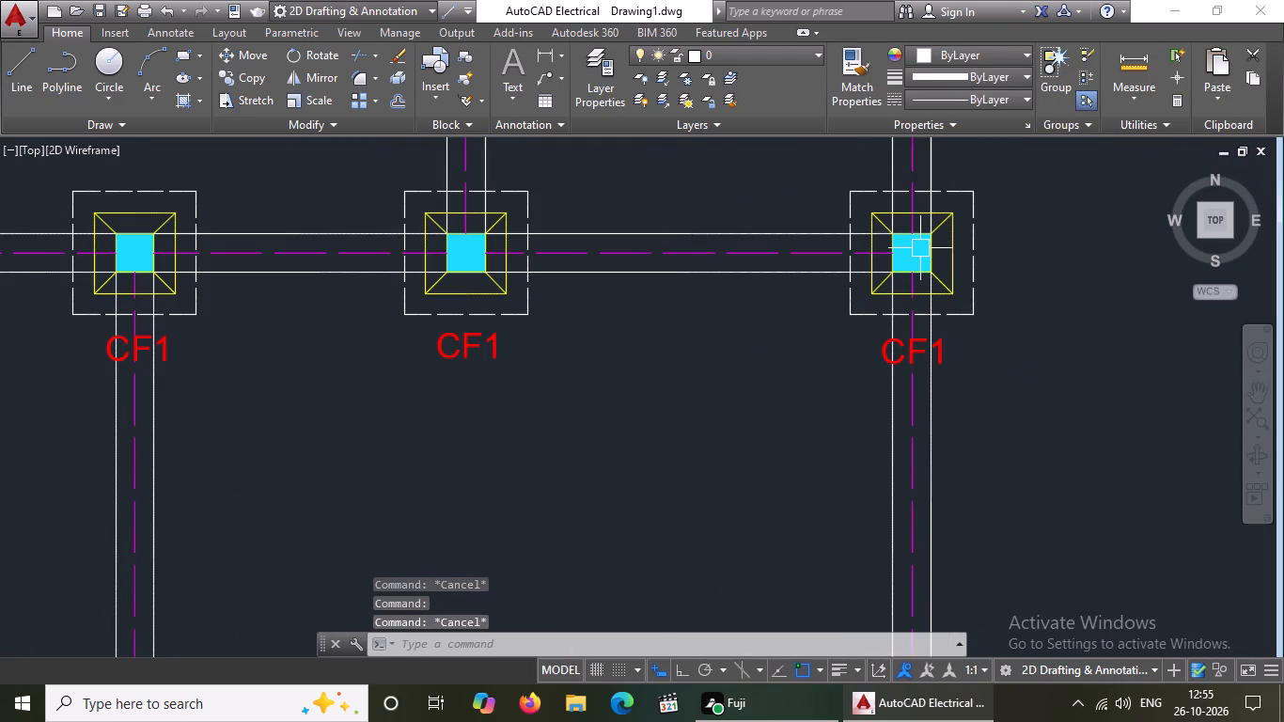
Change the colour of the CF1 label beneath the third row's leftmost footing to red.
scroll(709, 486, "down", 4)
scroll(596, 494, "down", 3)
scroll(538, 548, "up", 3)
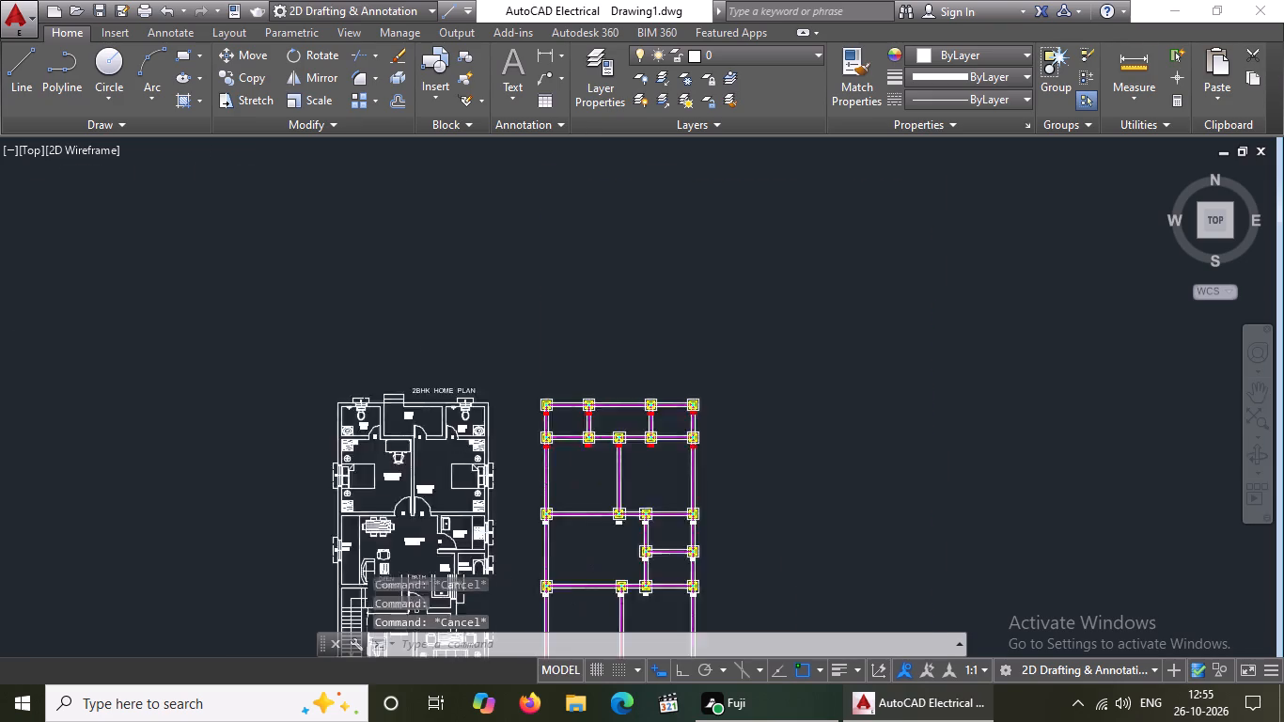
scroll(552, 494, "up", 5)
left_click(506, 471)
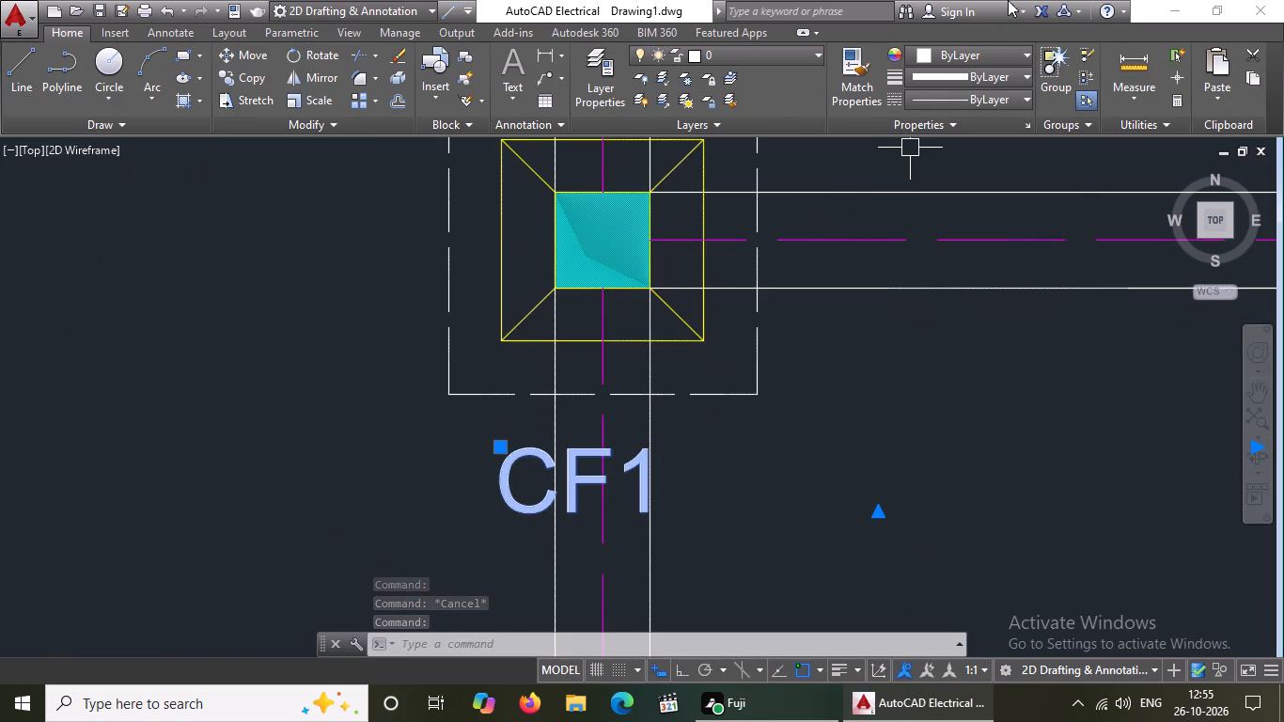
left_click(980, 52)
left_click(922, 244)
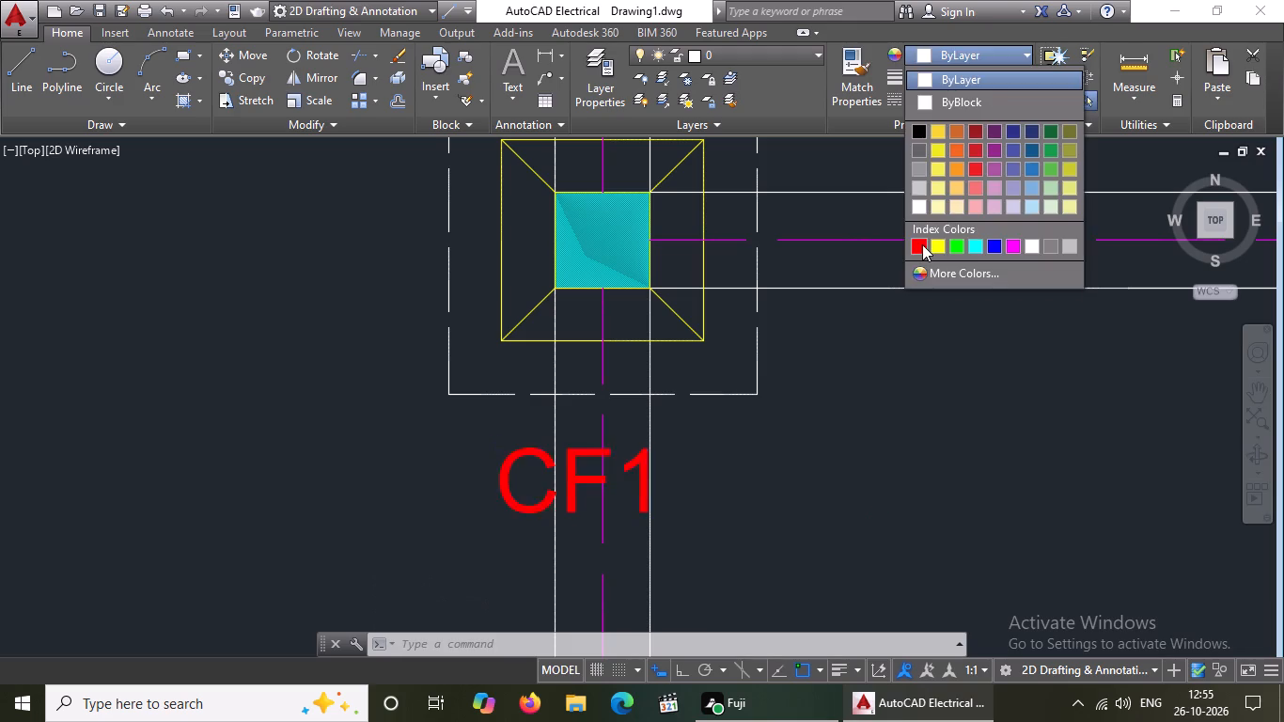
key("Escape")
Change the colour of the CF1 label beneath the third row's second footing to red.
scroll(747, 397, "down", 3)
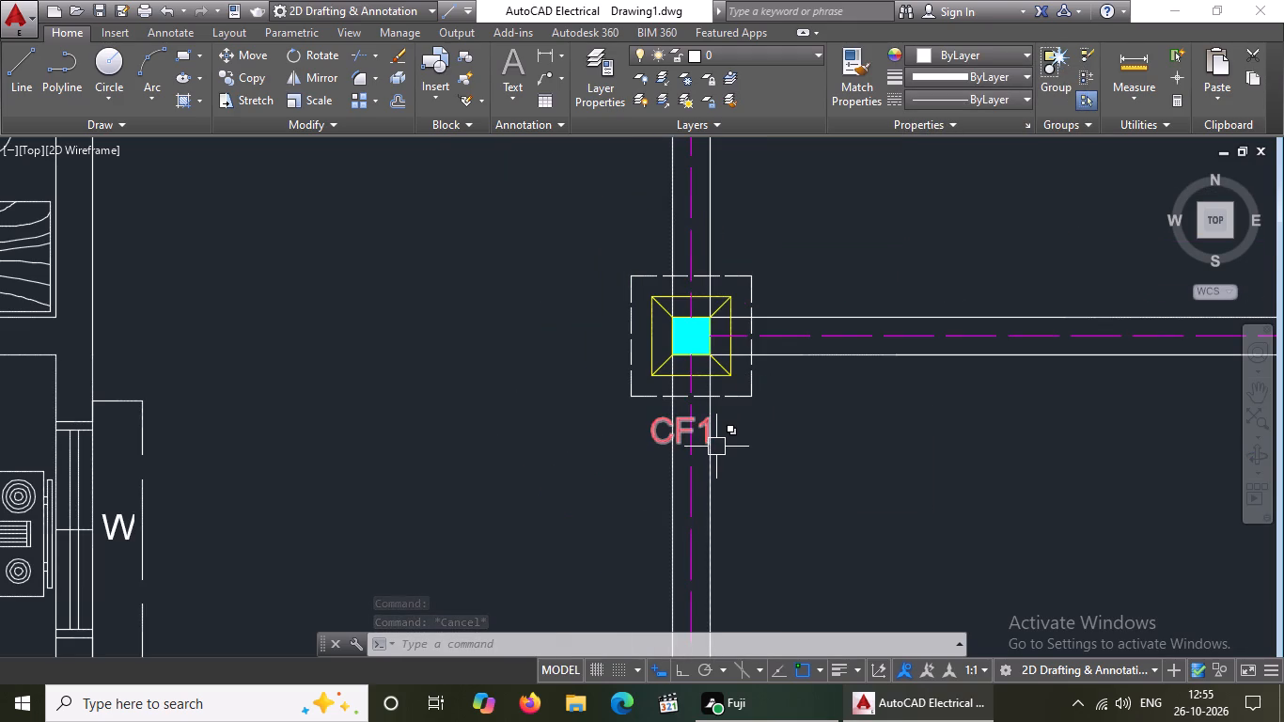
scroll(711, 449, "down", 7)
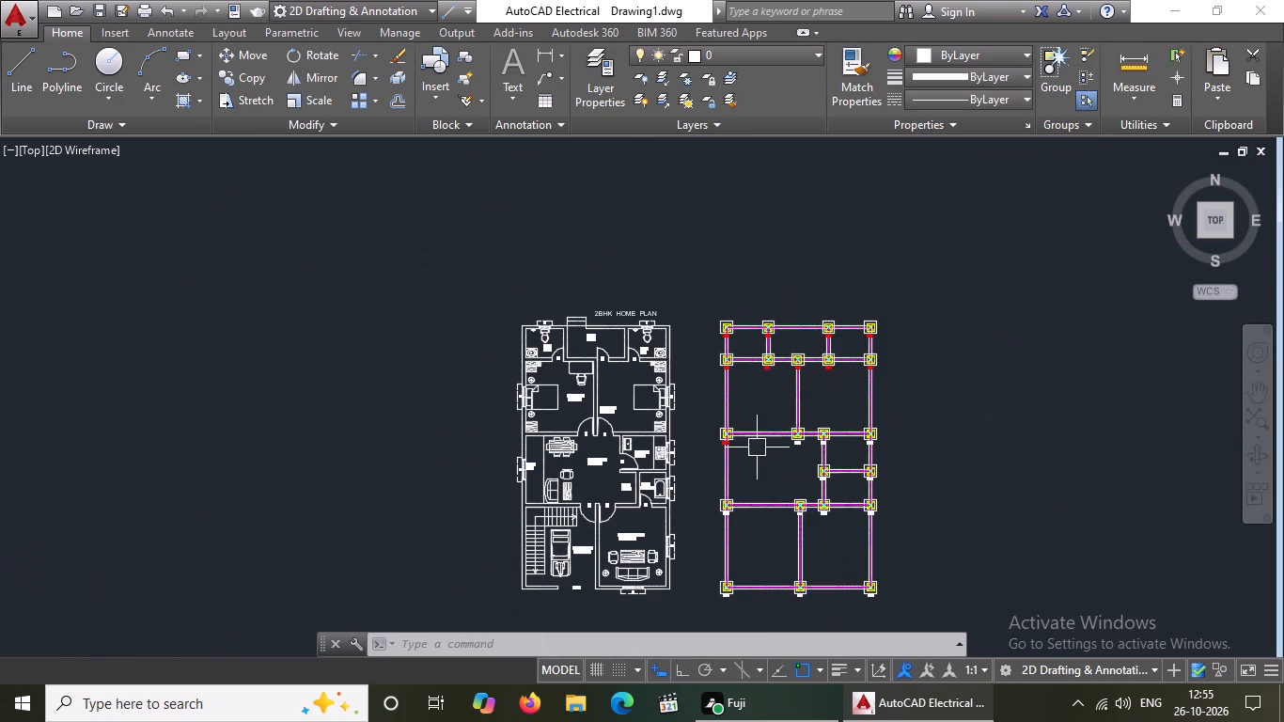
scroll(837, 458, "up", 3)
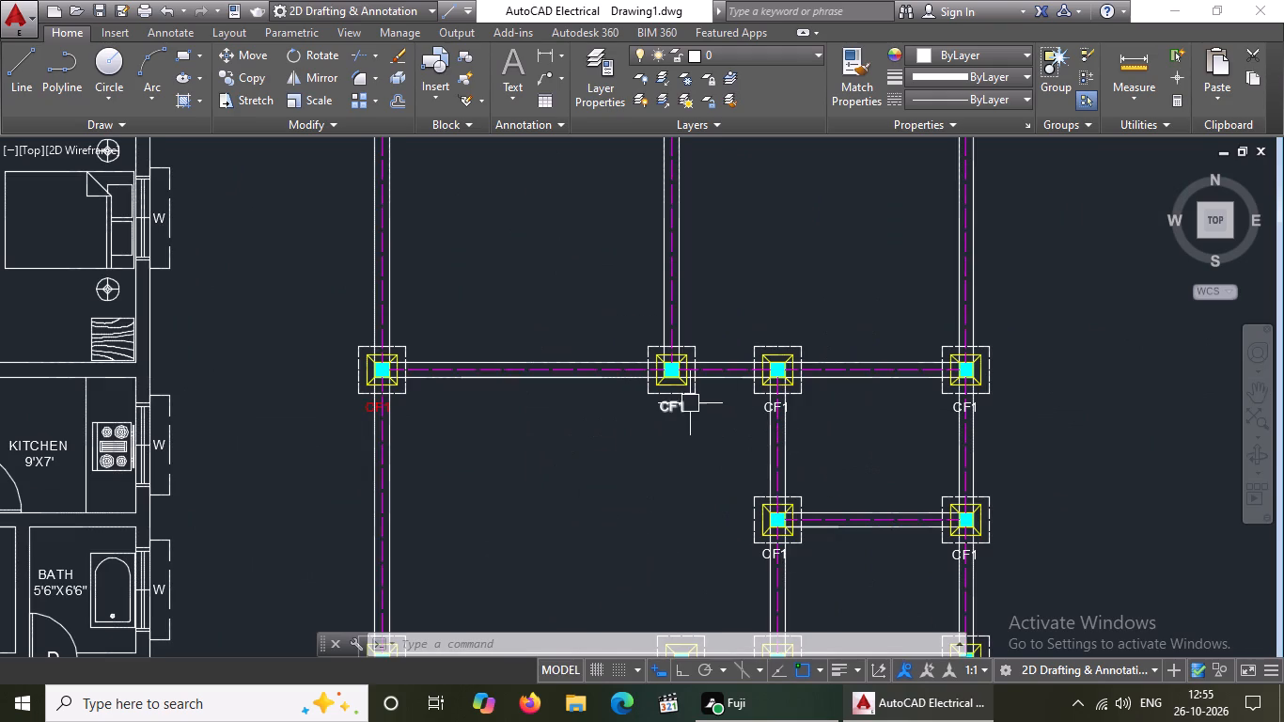
left_click(671, 406)
left_click(953, 55)
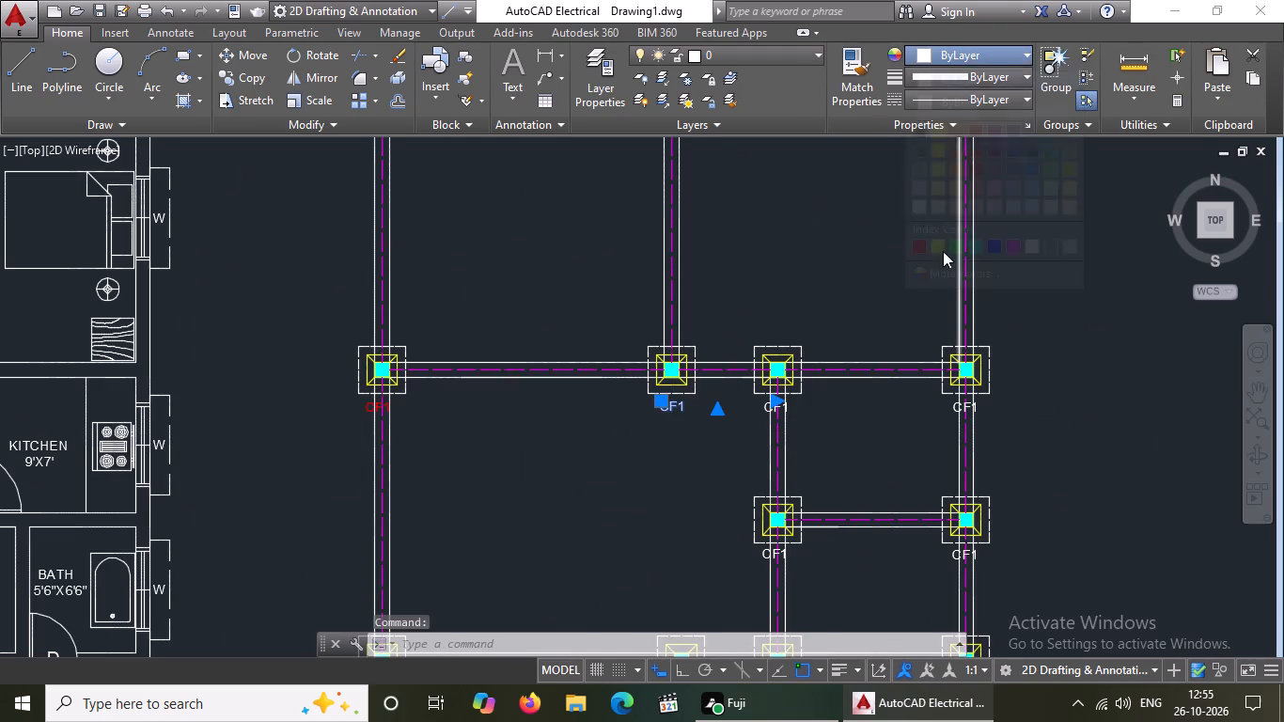
left_click(919, 250)
scroll(772, 369, "down", 5)
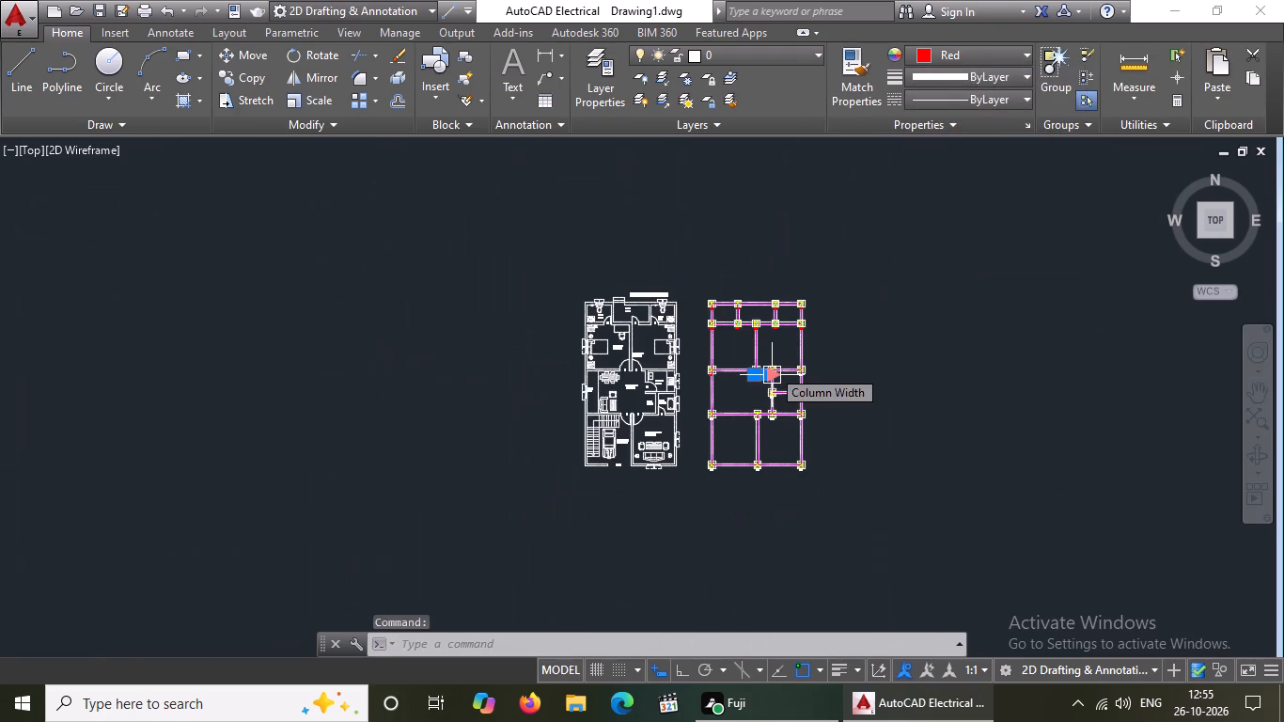
key("Escape")
Change the colour of the CF1 label beneath the third row's third footing to red.
scroll(761, 385, "up", 5)
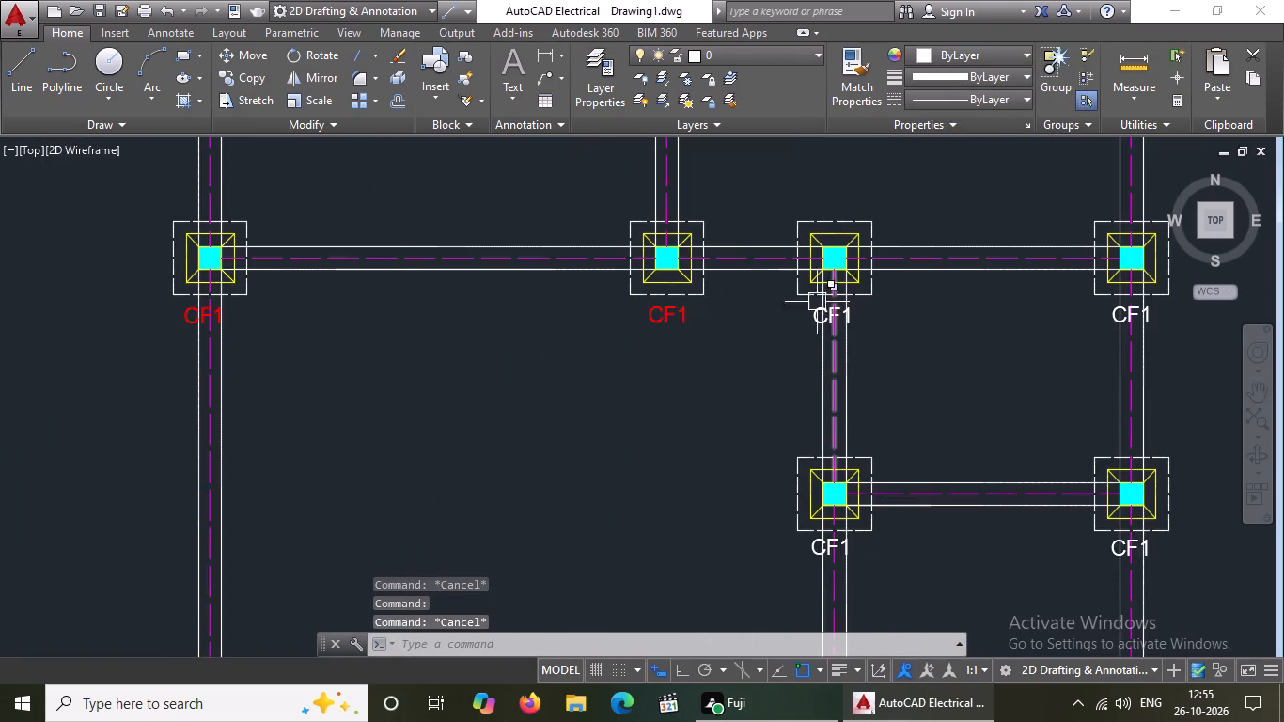
scroll(806, 313, "up", 2)
left_click(823, 312)
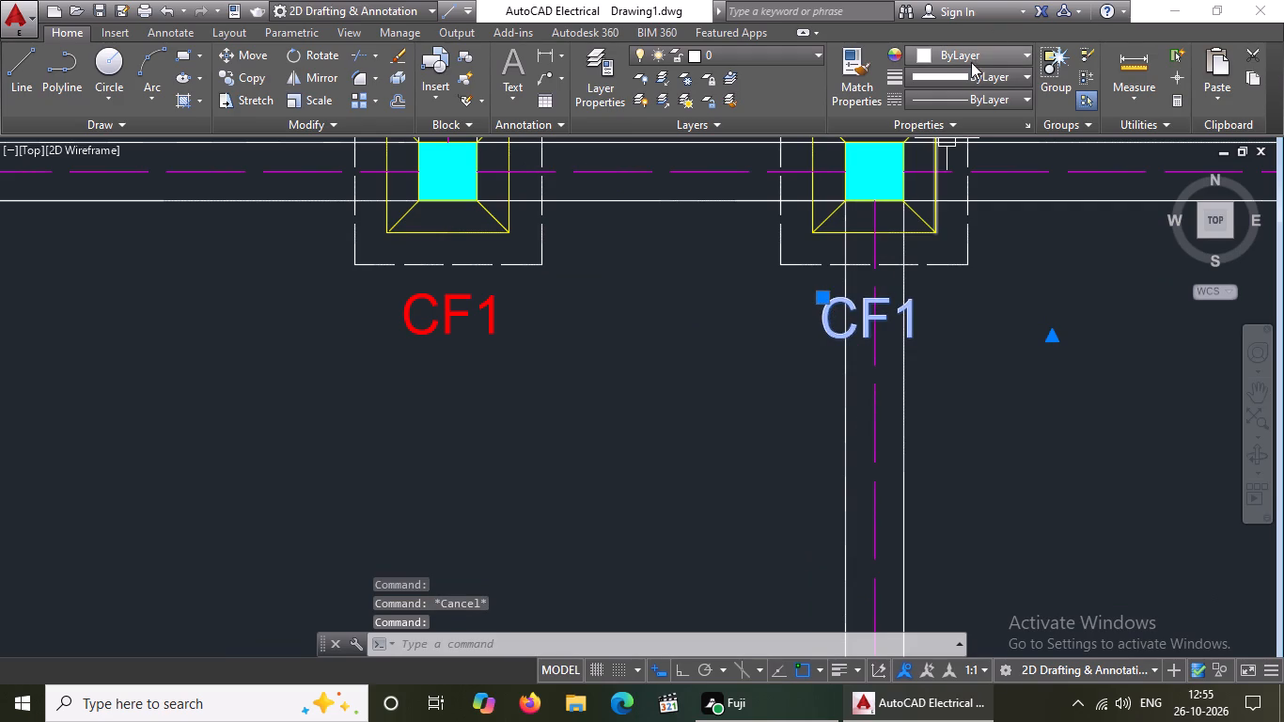
left_click(976, 52)
left_click(917, 249)
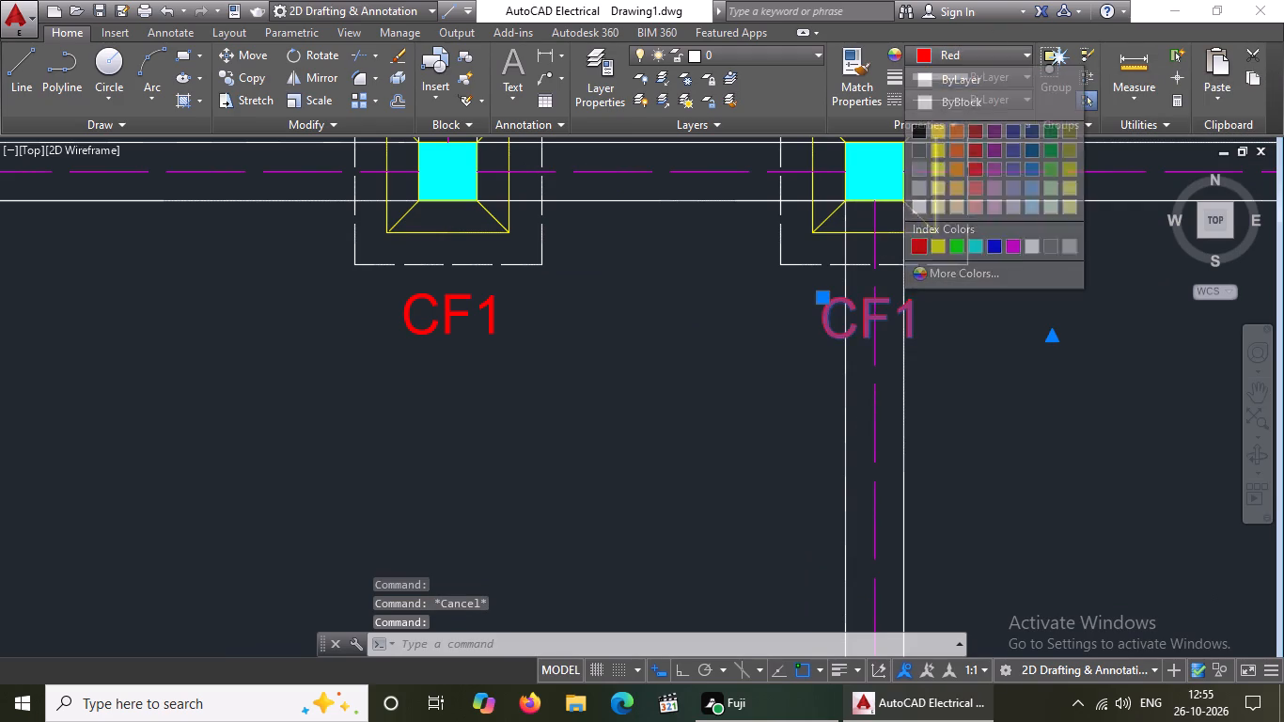
key("Escape")
Change the colour of the CF1 label beneath the third row's rightmost footing to red.
scroll(778, 348, "down", 4)
scroll(916, 341, "up", 3)
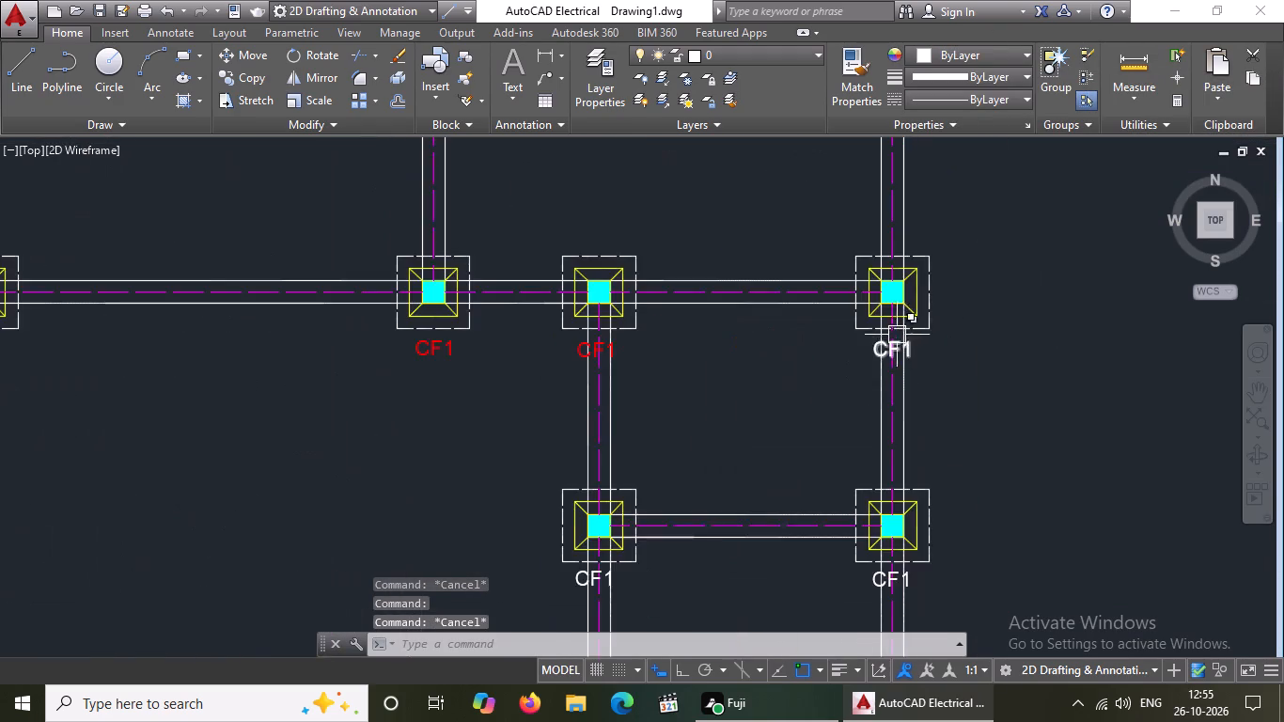
scroll(889, 337, "up", 2)
left_click(858, 369)
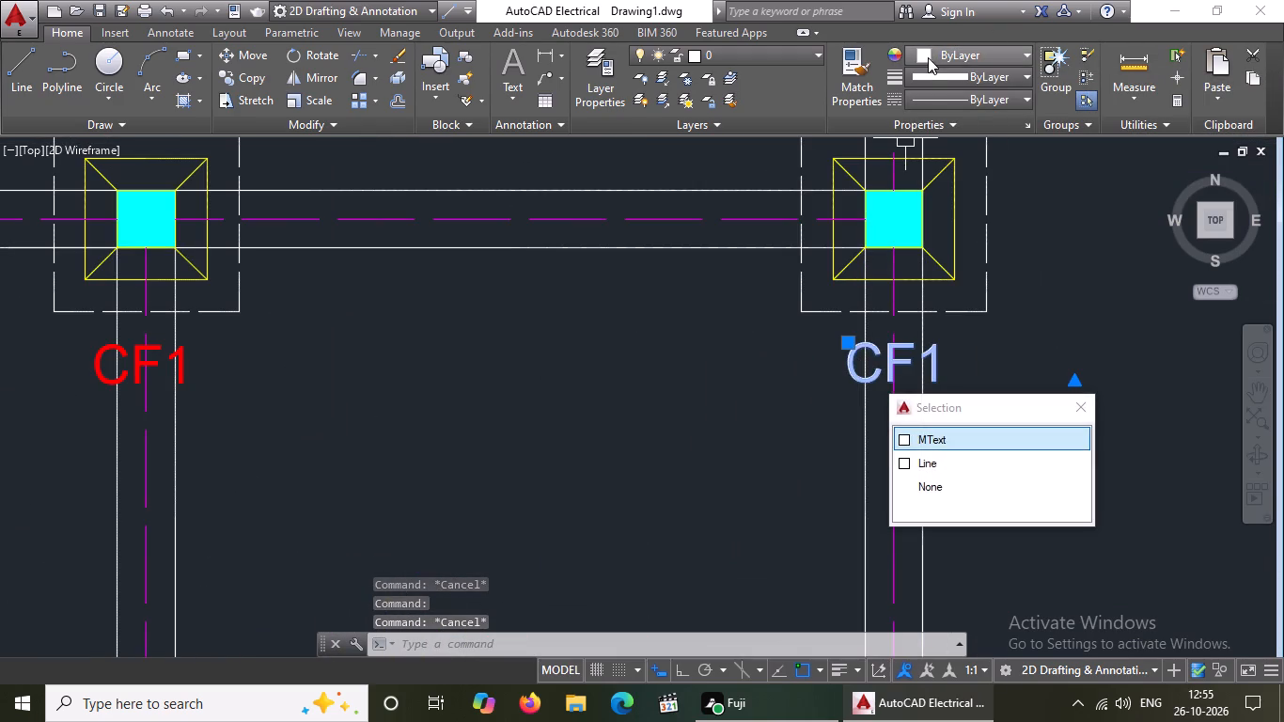
left_click(928, 57)
left_click(914, 241)
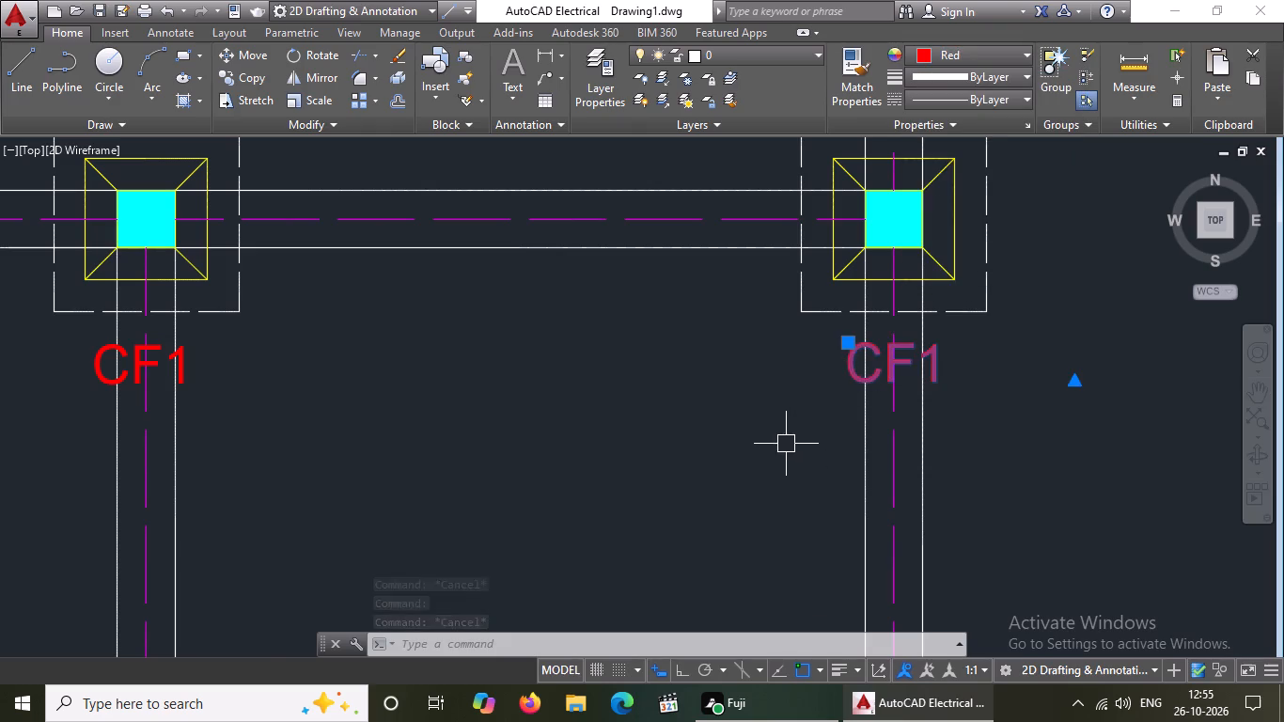
scroll(786, 444, "down", 4)
key("Escape")
Change the colour of the CF1 label beneath the left footing of the two-footing fourth row to red.
scroll(682, 560, "up", 3)
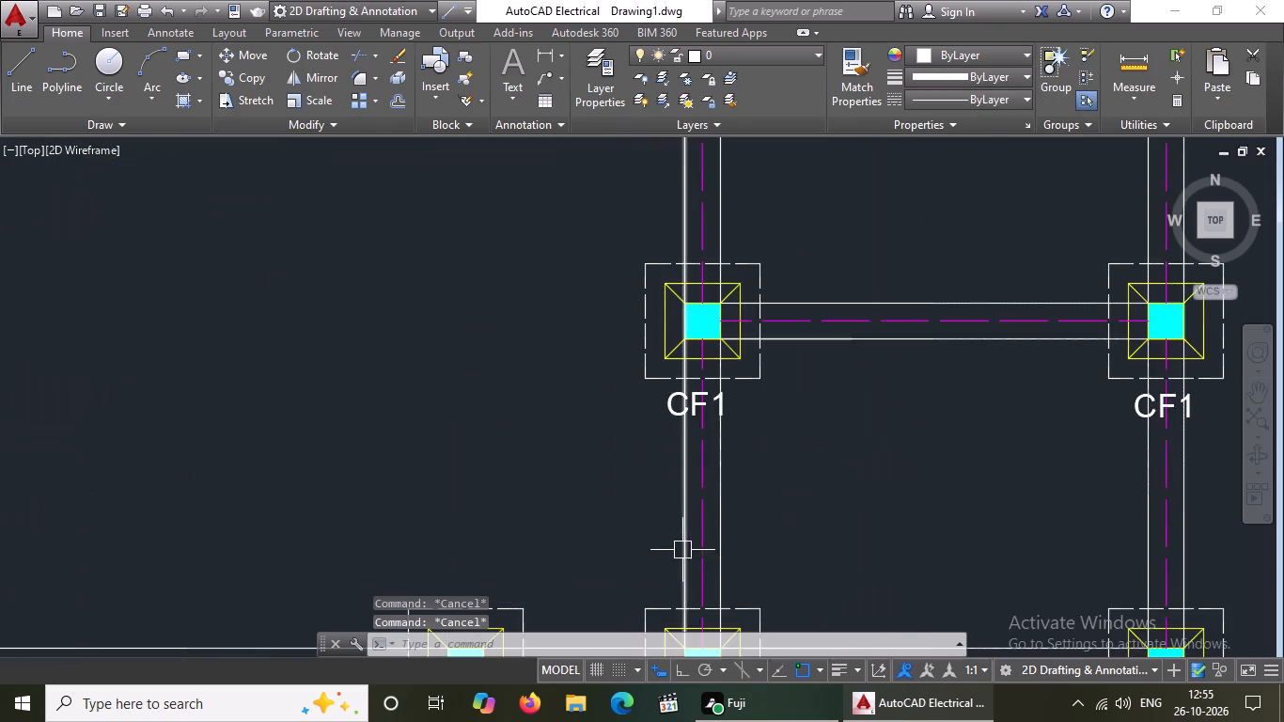
scroll(679, 524, "up", 2)
left_click(650, 231)
left_click(979, 50)
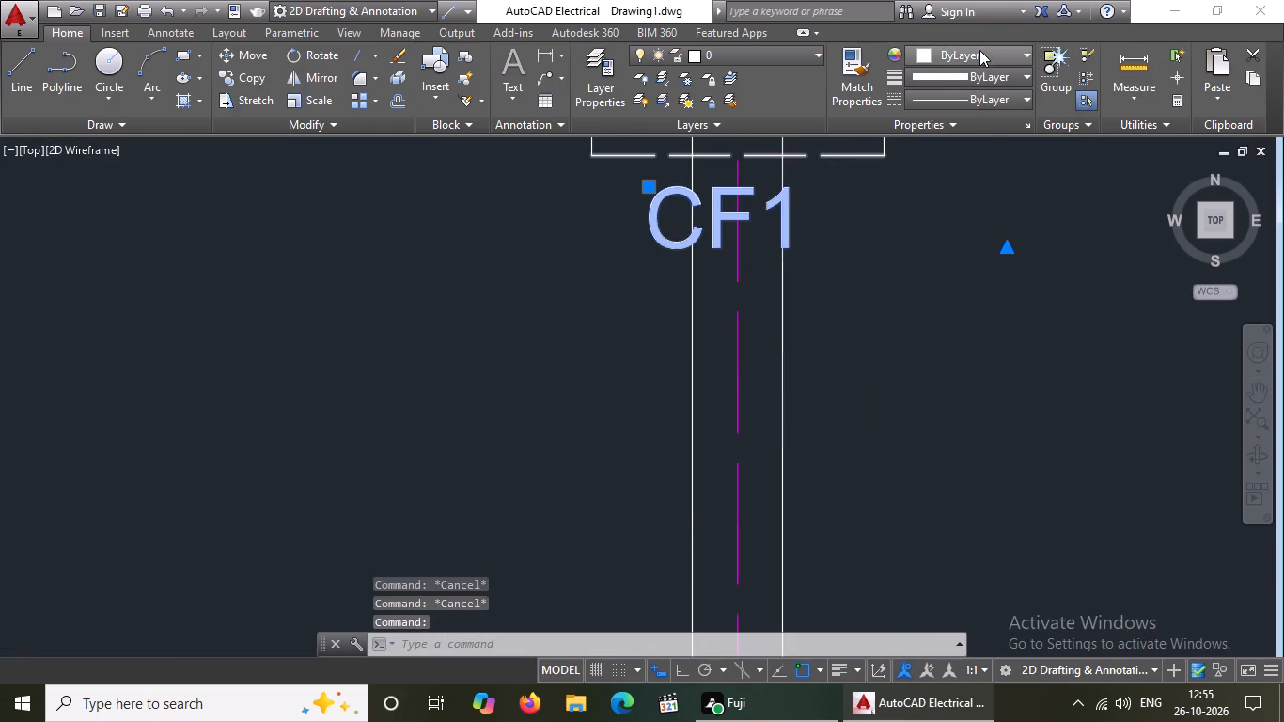
left_click(916, 239)
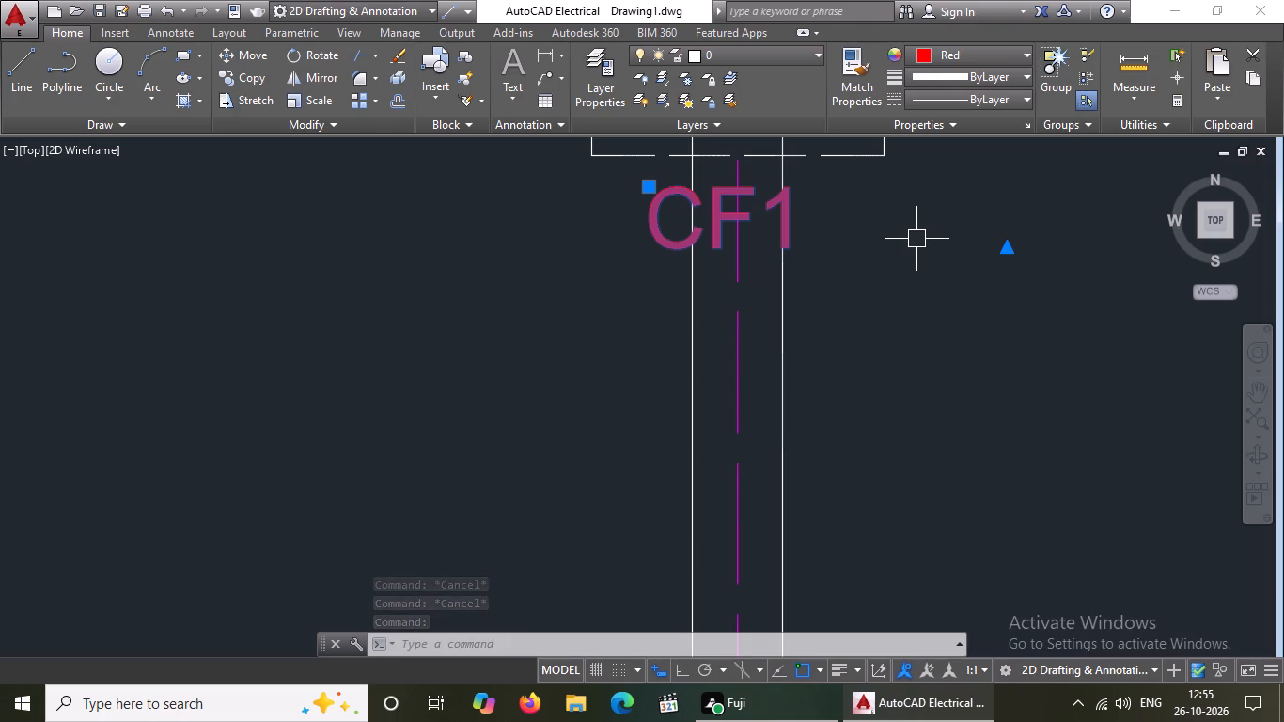
Change the colour of the CF1 label beneath the right footing of the two-footing fourth row to red.
scroll(905, 242, "down", 6)
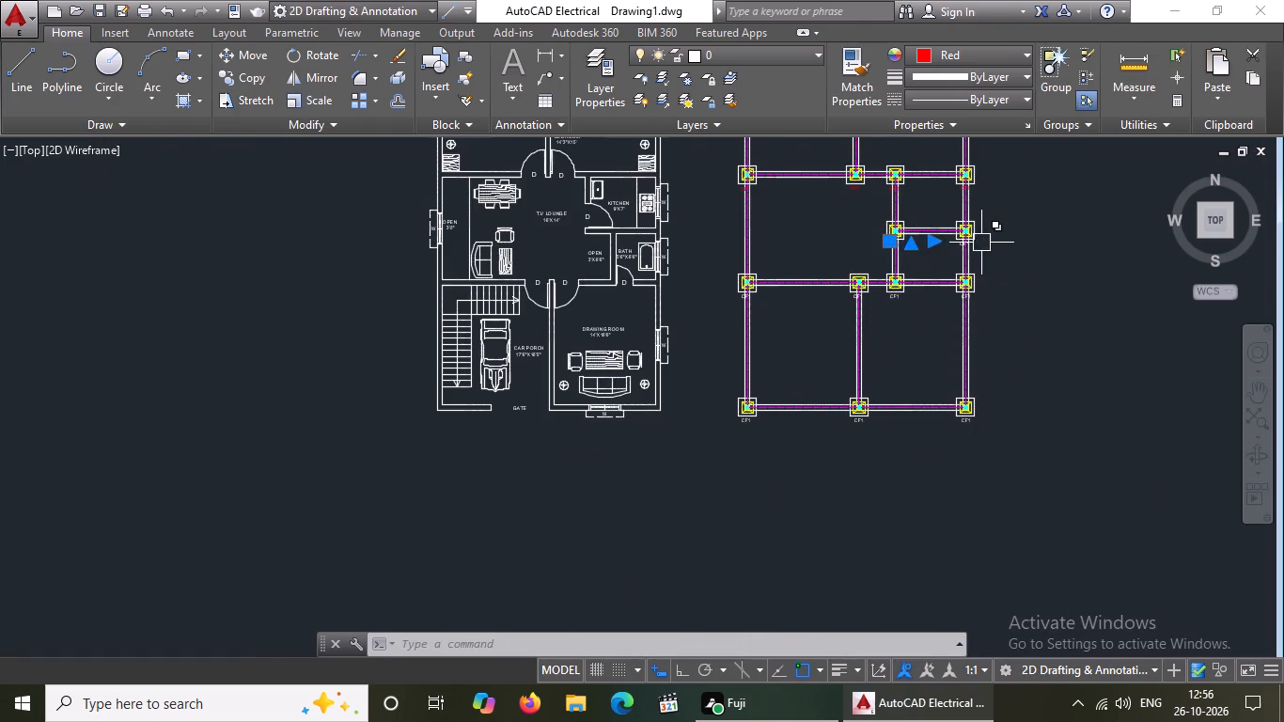
scroll(932, 241, "up", 2)
key("Escape")
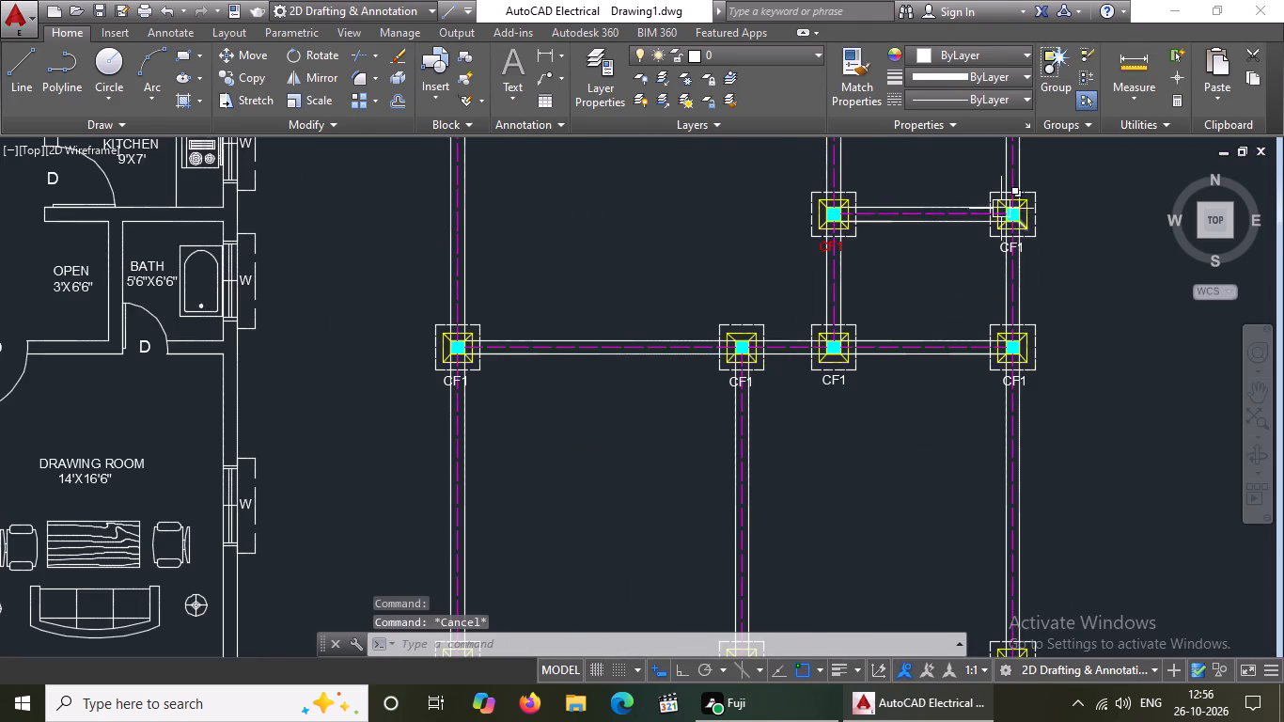
scroll(1001, 208, "up", 3)
left_click(992, 362)
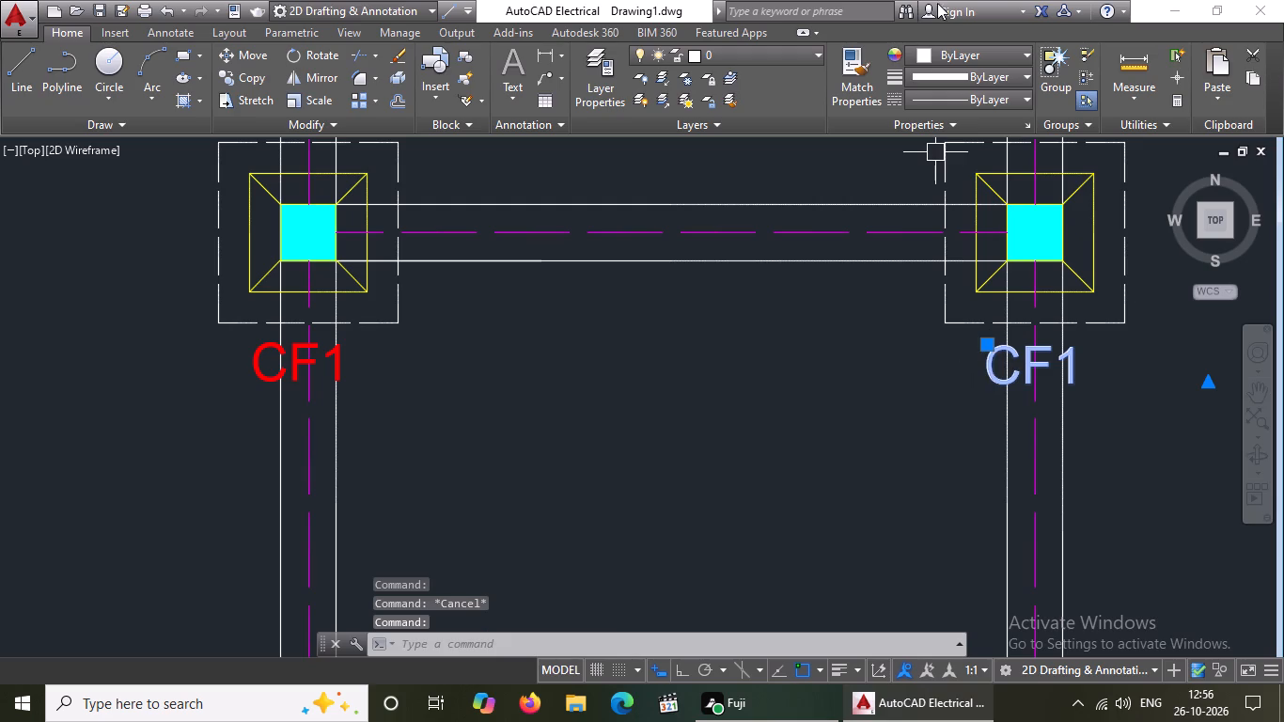
left_click(959, 46)
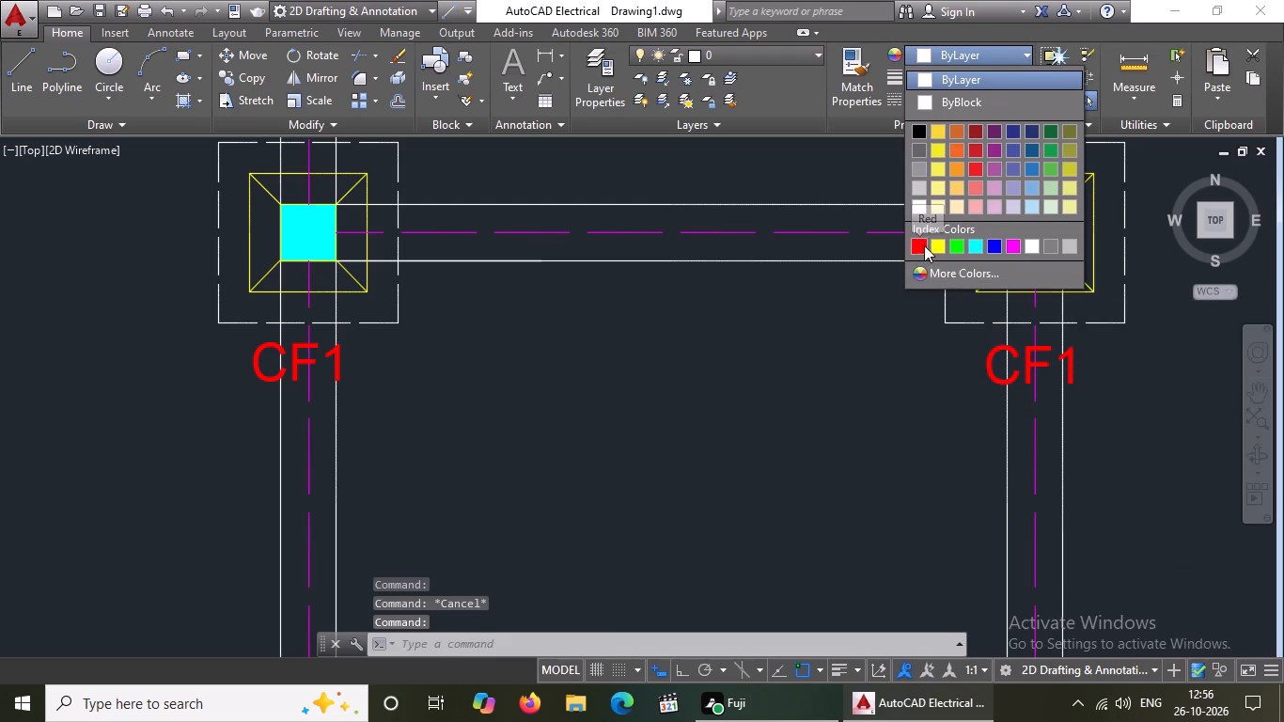
left_click_drag(919, 236, 911, 267)
scroll(806, 424, "down", 5)
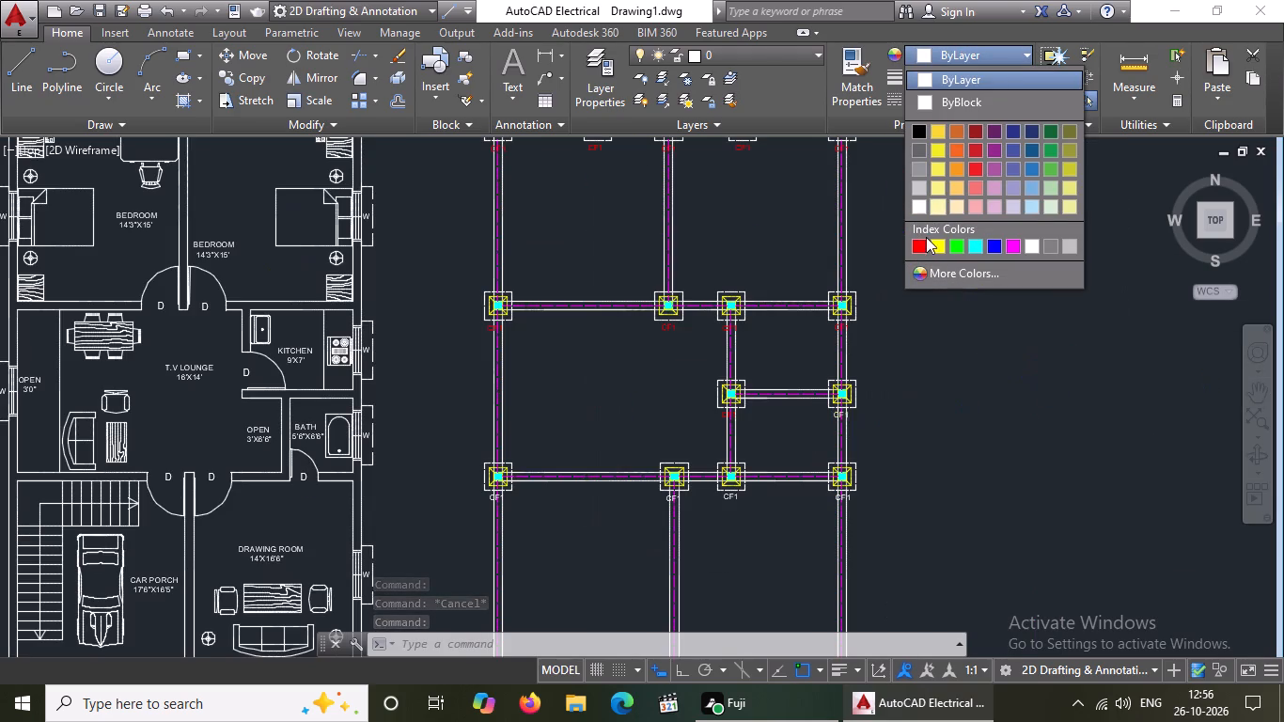
left_click(917, 242)
key("Escape")
Change the colour of the CF1 label beneath the fifth row's leftmost footing to red.
scroll(806, 433, "up", 3)
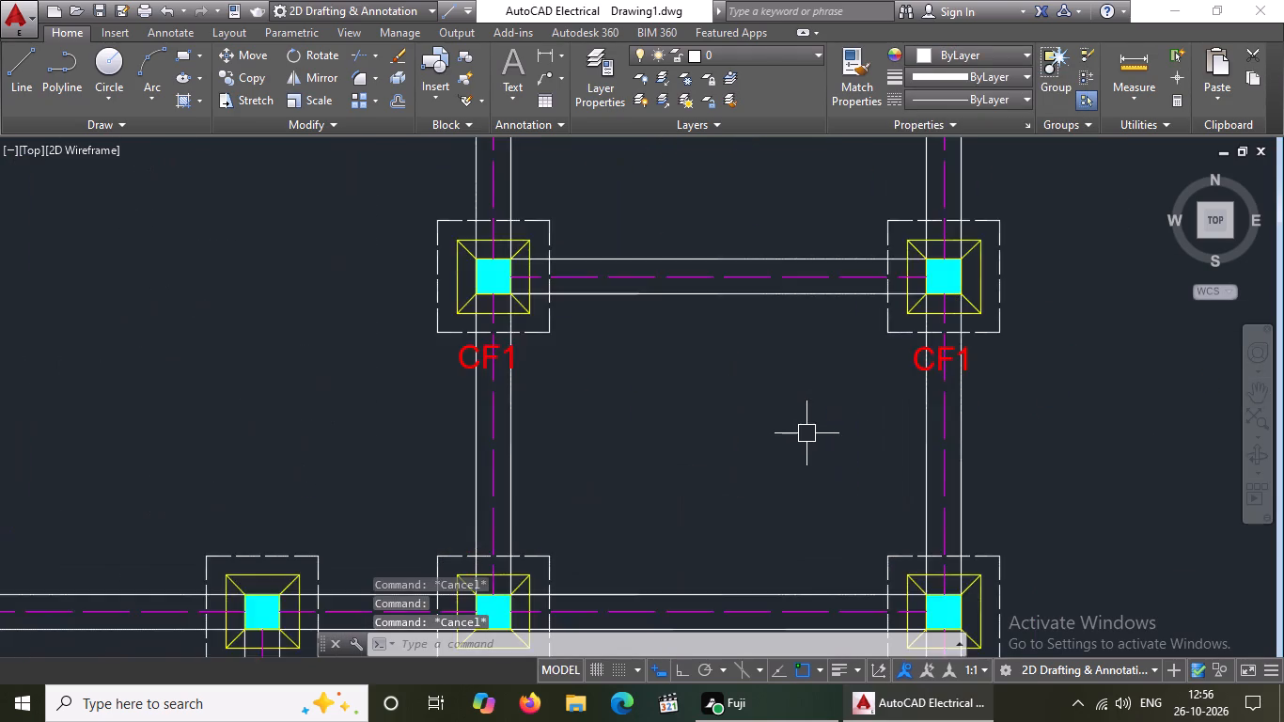
scroll(807, 433, "down", 5)
scroll(836, 484, "up", 2)
scroll(464, 402, "up", 4)
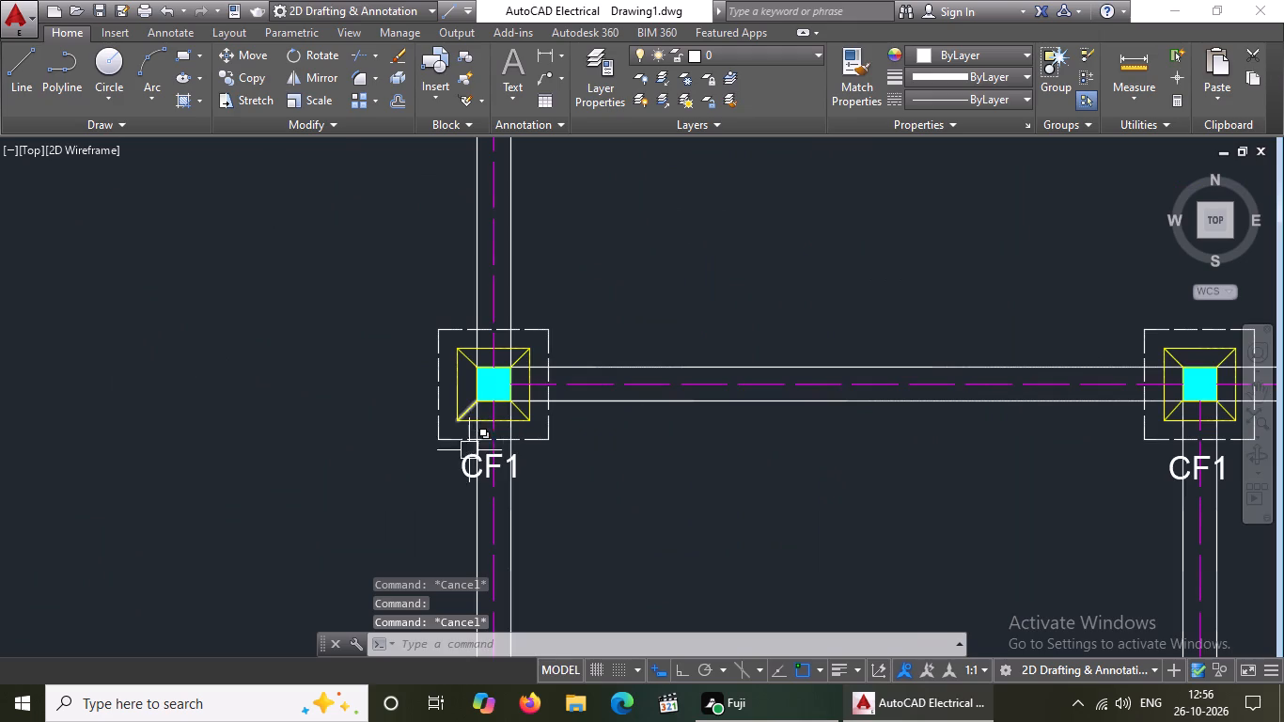
scroll(462, 462, "up", 2)
left_click(462, 462)
left_click(939, 52)
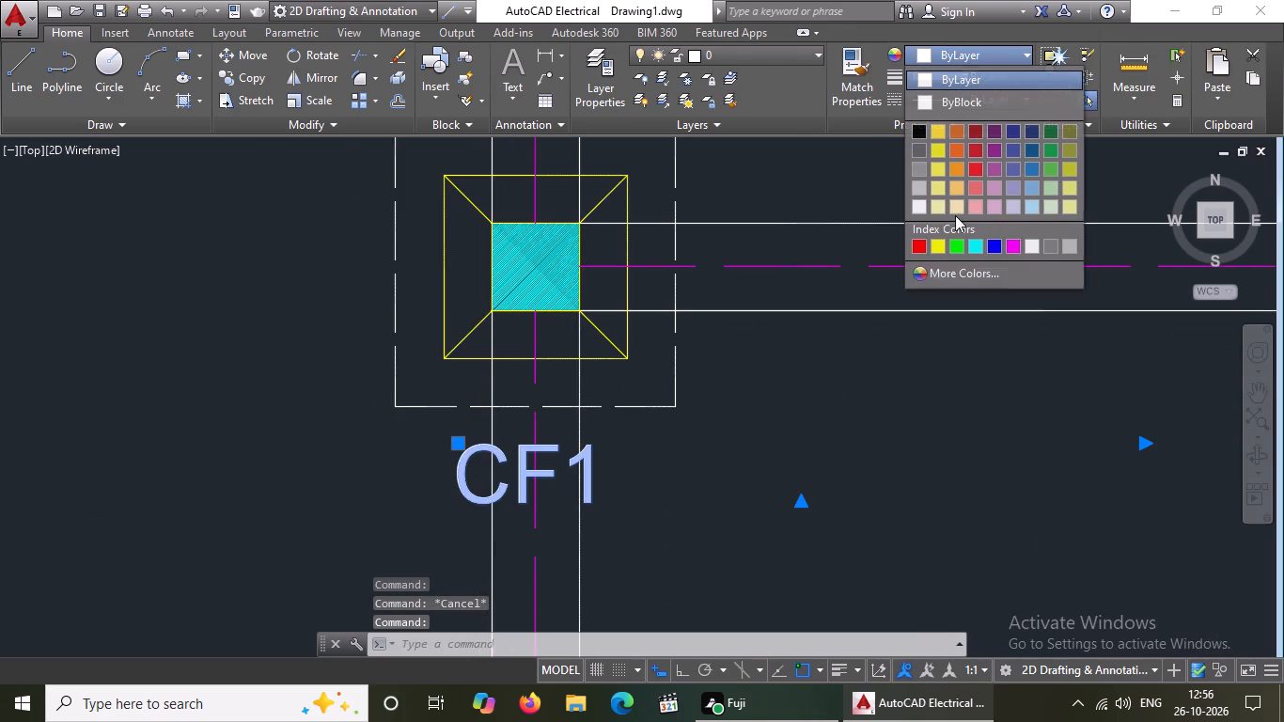
left_click(916, 244)
scroll(788, 365, "down", 3)
key("Escape")
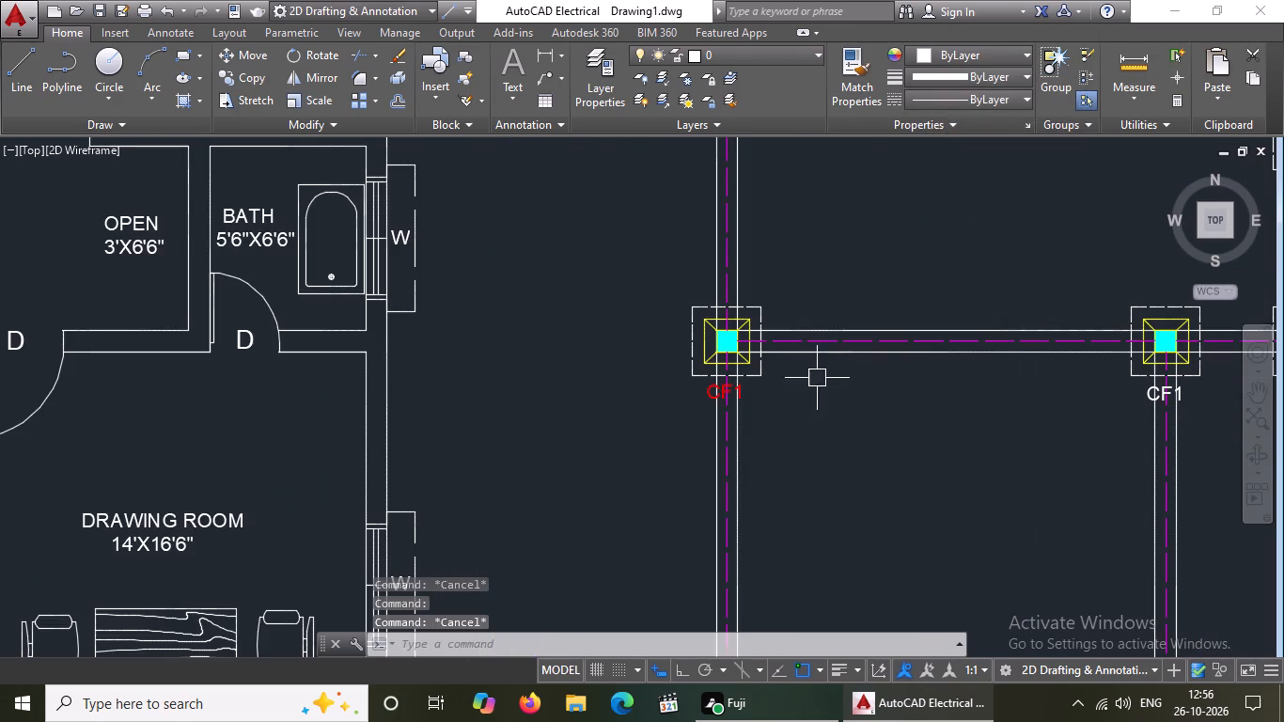
Change the colour of the CF1 label beneath the fifth row's second footing to red.
scroll(1275, 432, "up", 3)
left_click(741, 277)
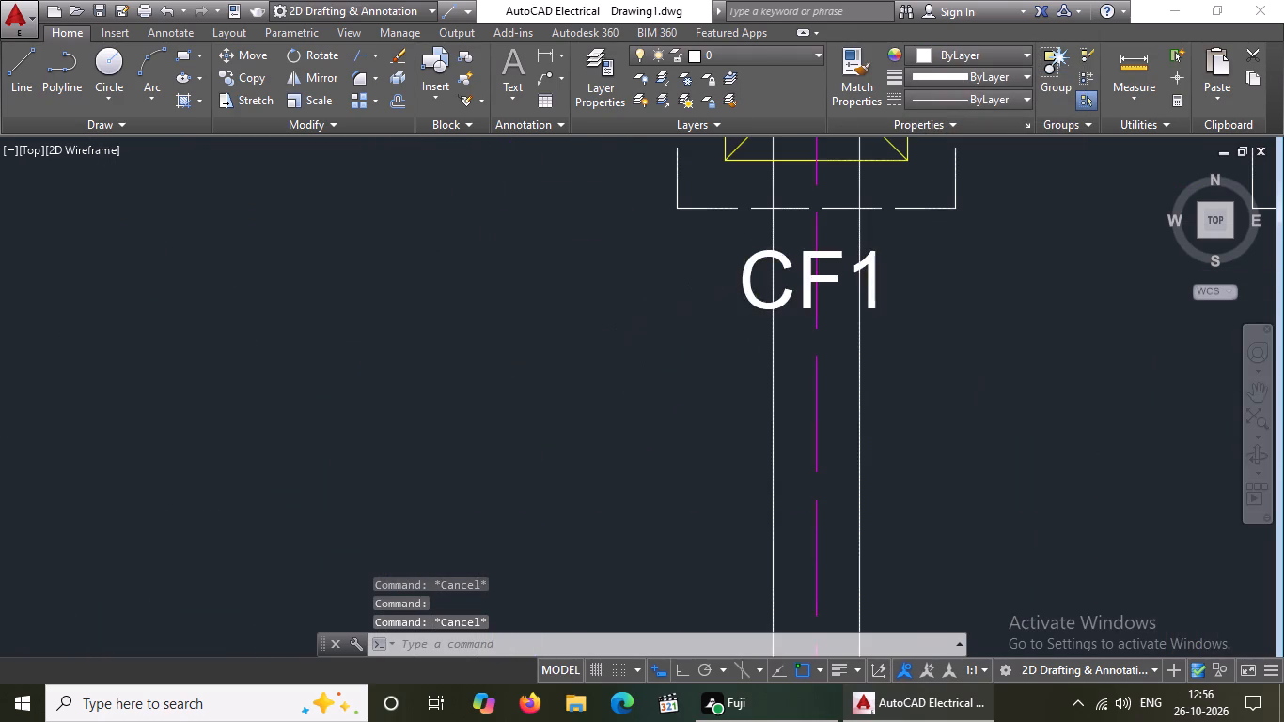
left_click_drag(959, 55, 967, 87)
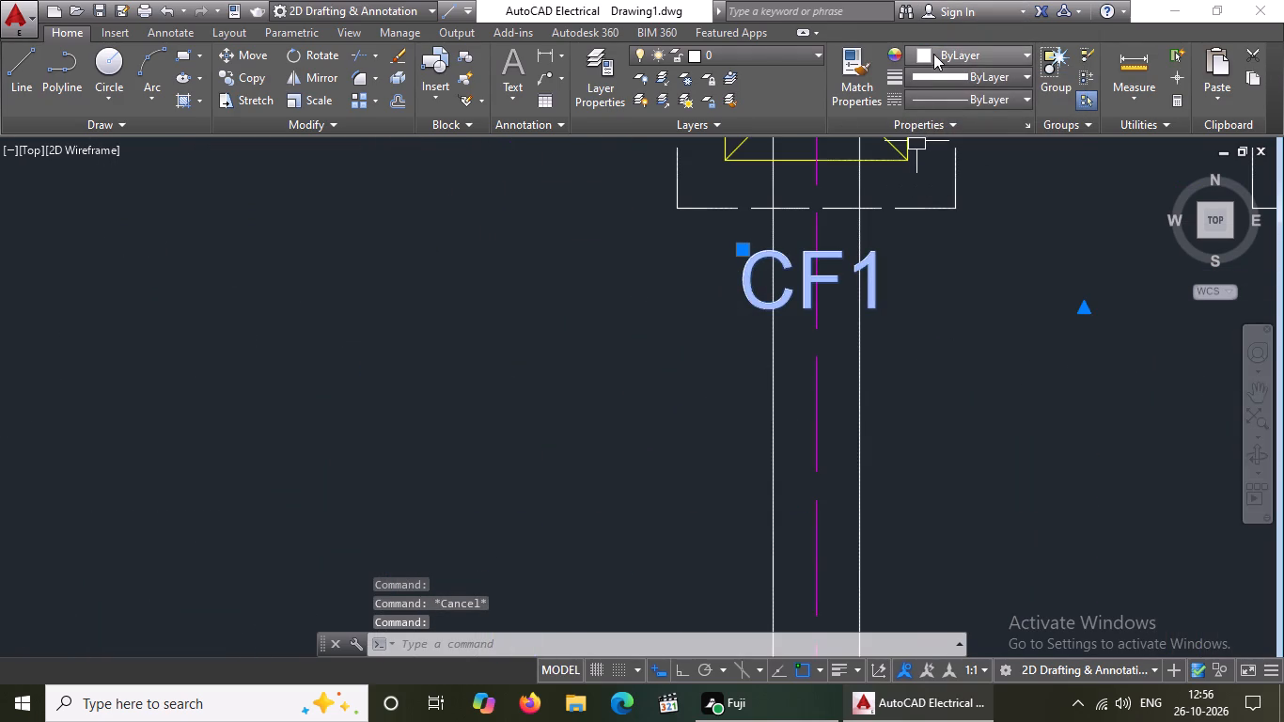
left_click(933, 53)
left_click(915, 241)
scroll(945, 317, "down", 6)
key("Escape")
Change the colour of the CF1 label beneath the fifth row's third footing to red.
scroll(1029, 305, "up", 2)
left_click(988, 322)
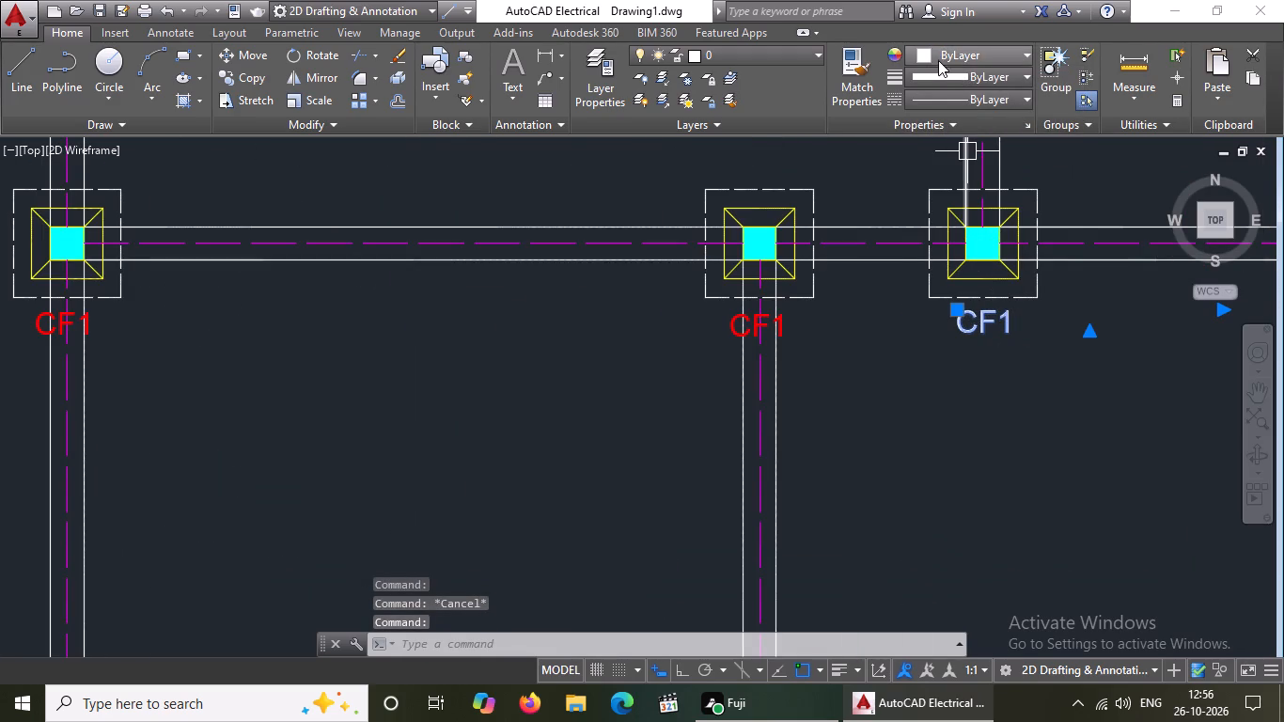
left_click(938, 59)
left_click(913, 241)
scroll(923, 396, "down", 6)
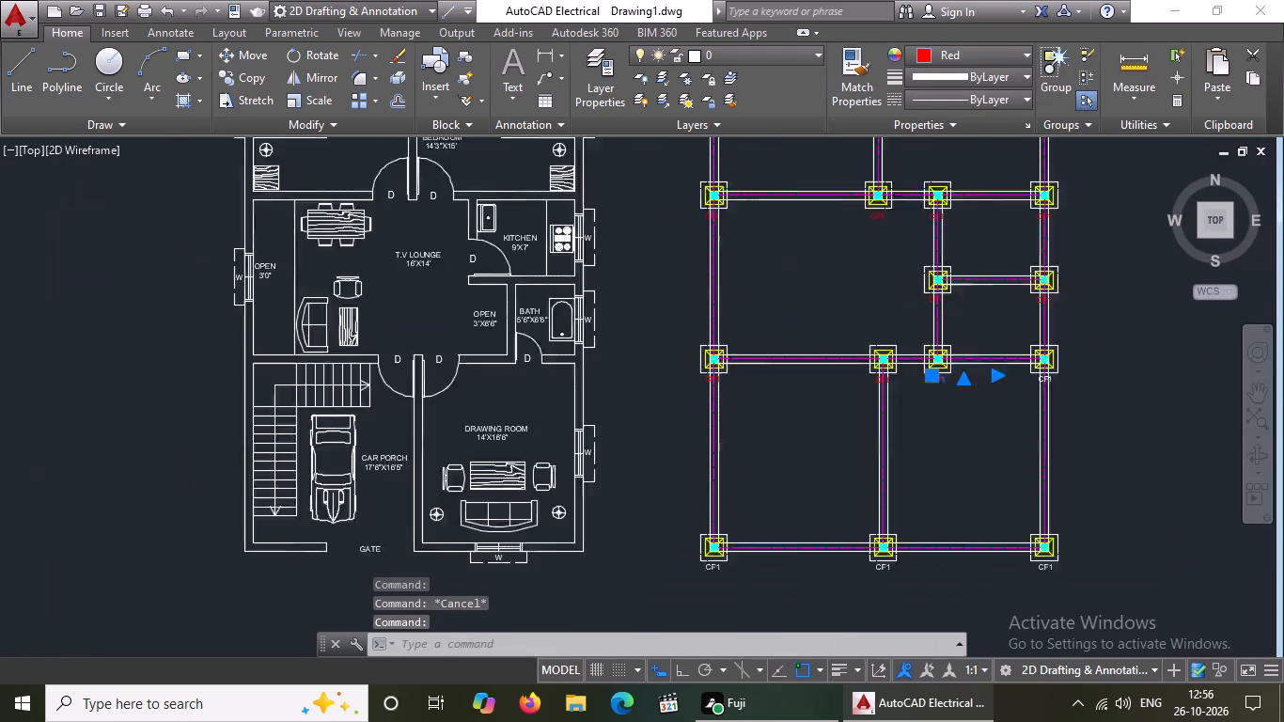
key("Escape")
Change the colour of the CF1 label beneath the fifth row's rightmost footing to red.
scroll(1015, 381, "up", 5)
scroll(842, 398, "up", 3)
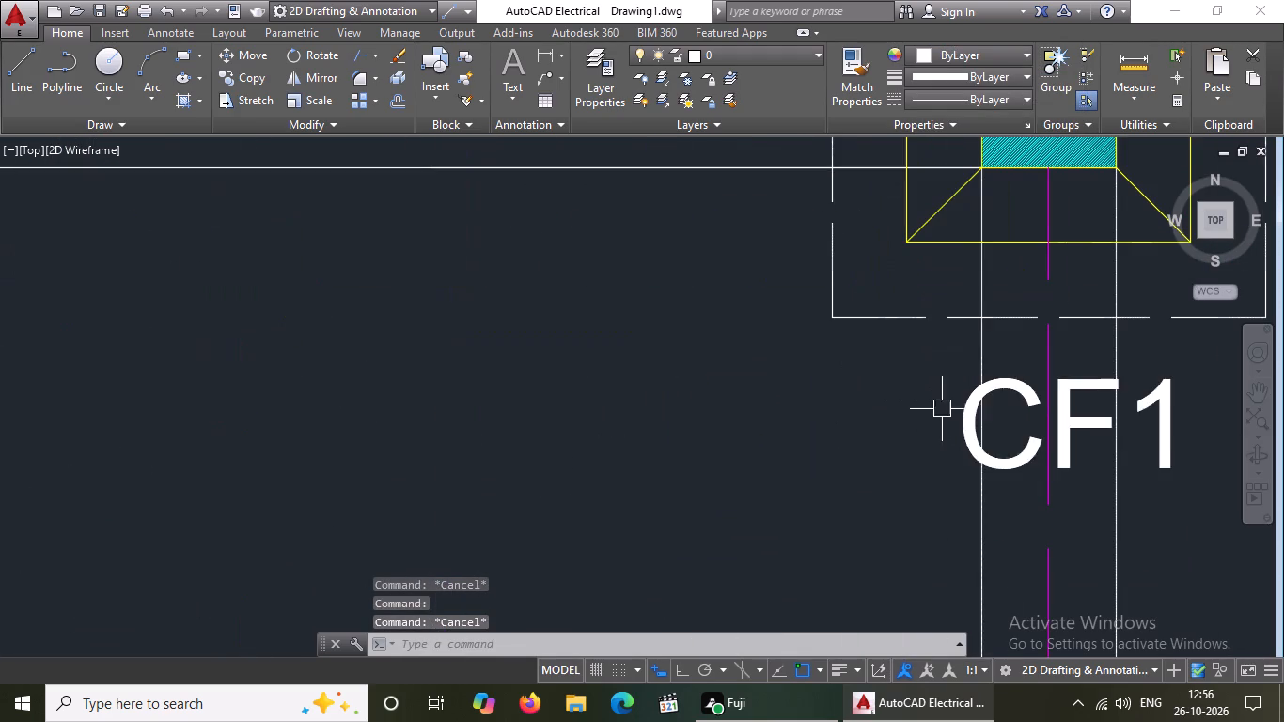
left_click(964, 436)
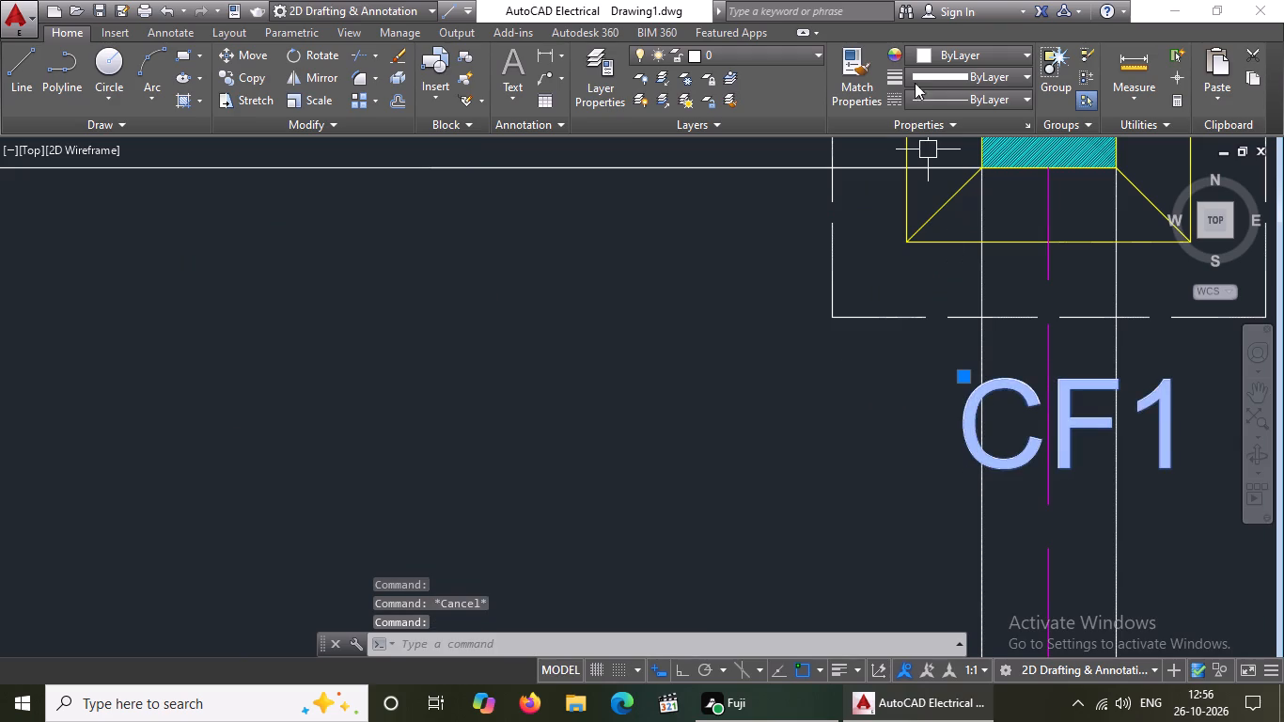
left_click(933, 55)
left_click(922, 246)
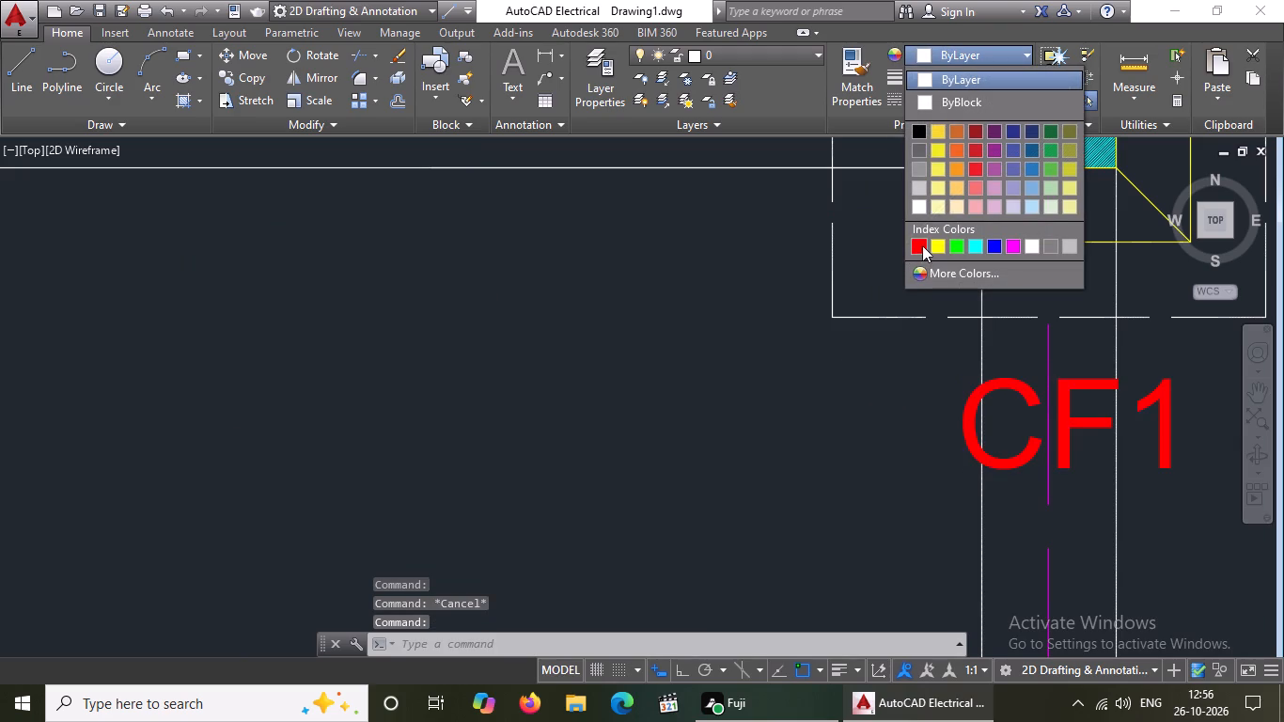
key("Escape")
scroll(894, 386, "down", 4)
right_click(900, 398)
scroll(900, 398, "down", 4)
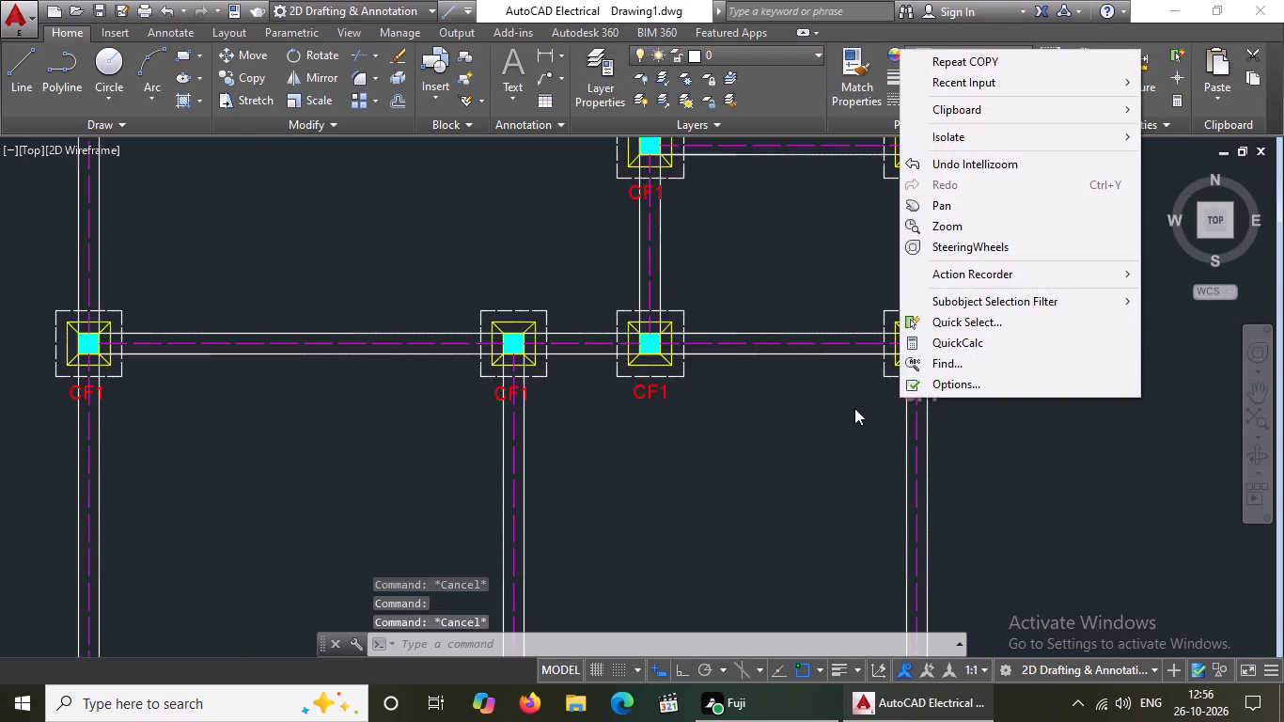
scroll(854, 408, "down", 1)
key("Escape")
scroll(847, 431, "down", 2)
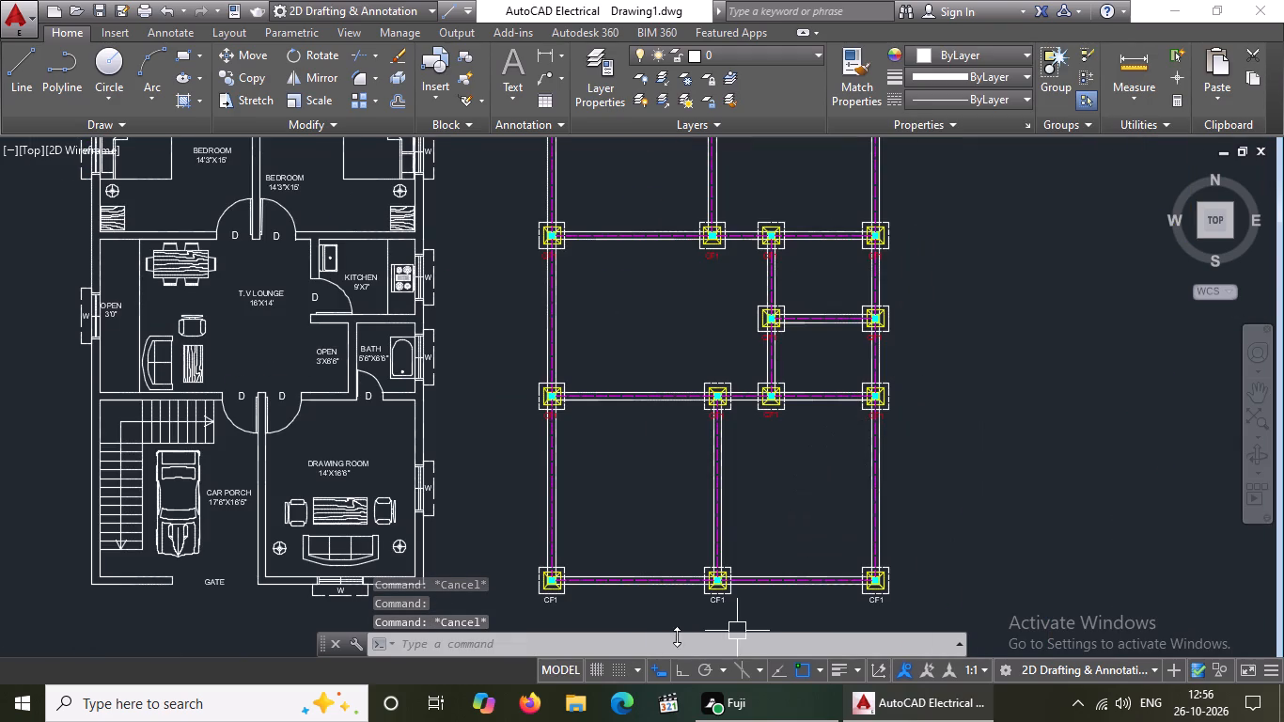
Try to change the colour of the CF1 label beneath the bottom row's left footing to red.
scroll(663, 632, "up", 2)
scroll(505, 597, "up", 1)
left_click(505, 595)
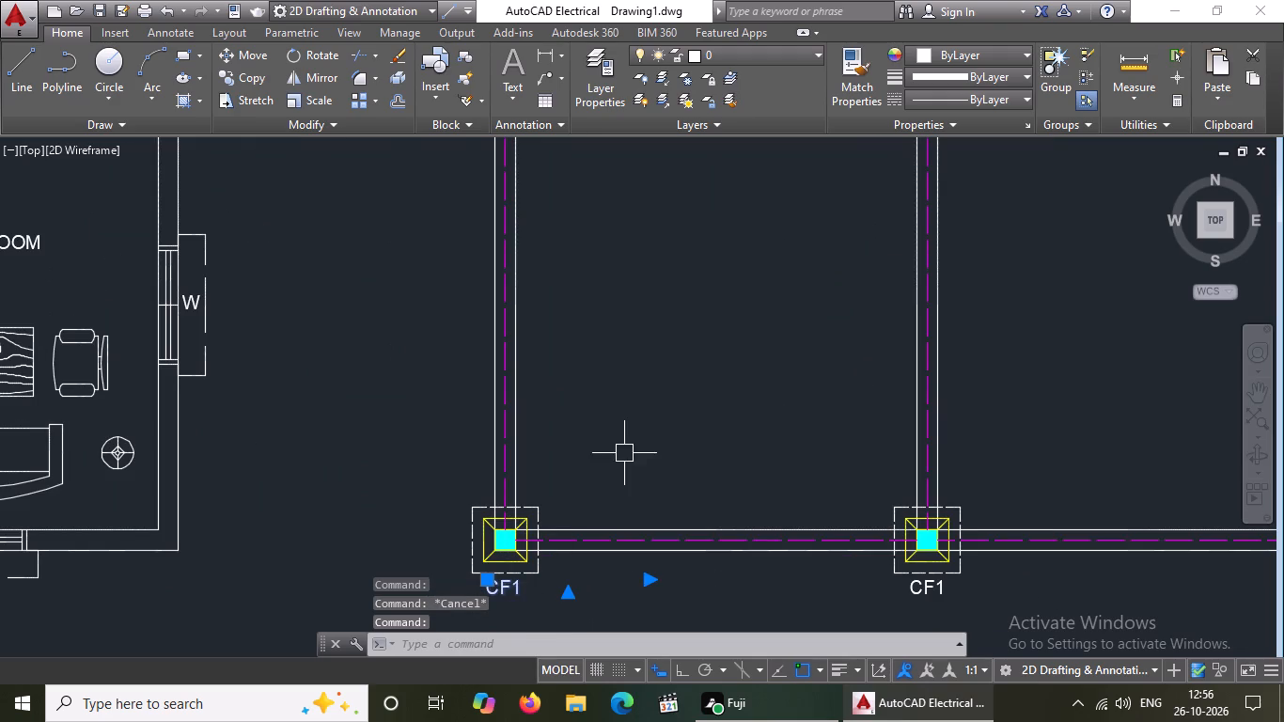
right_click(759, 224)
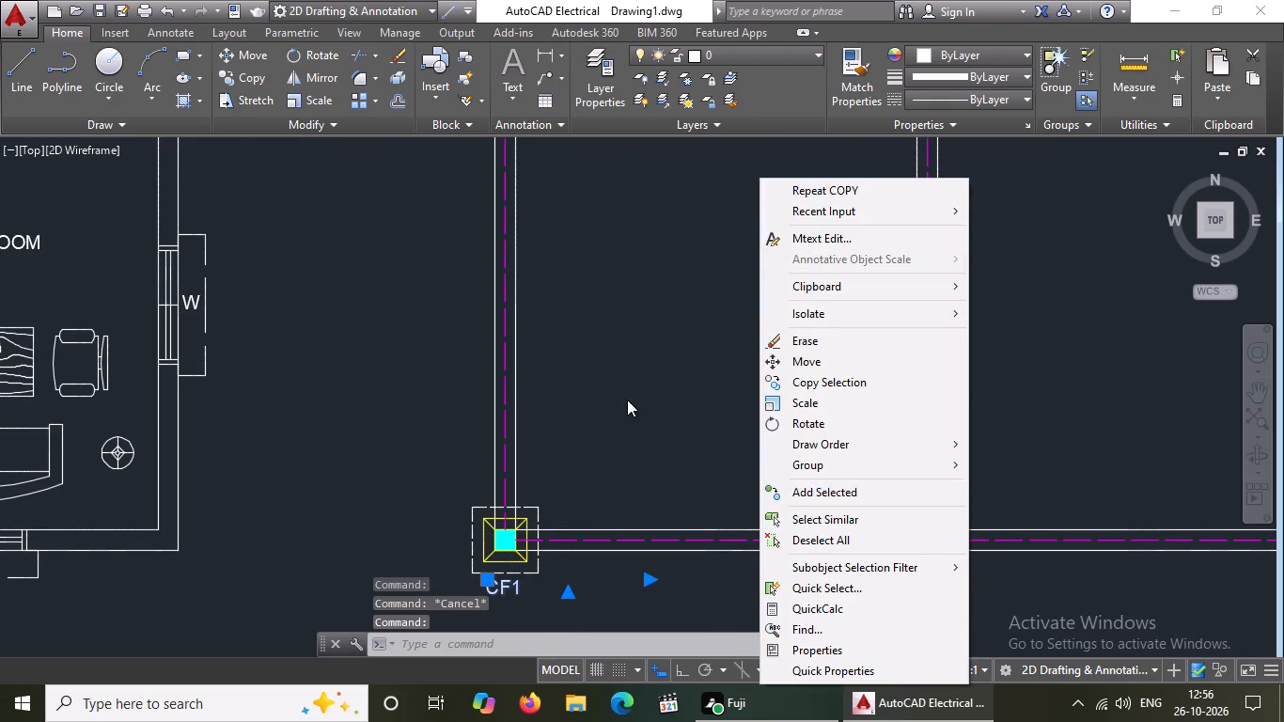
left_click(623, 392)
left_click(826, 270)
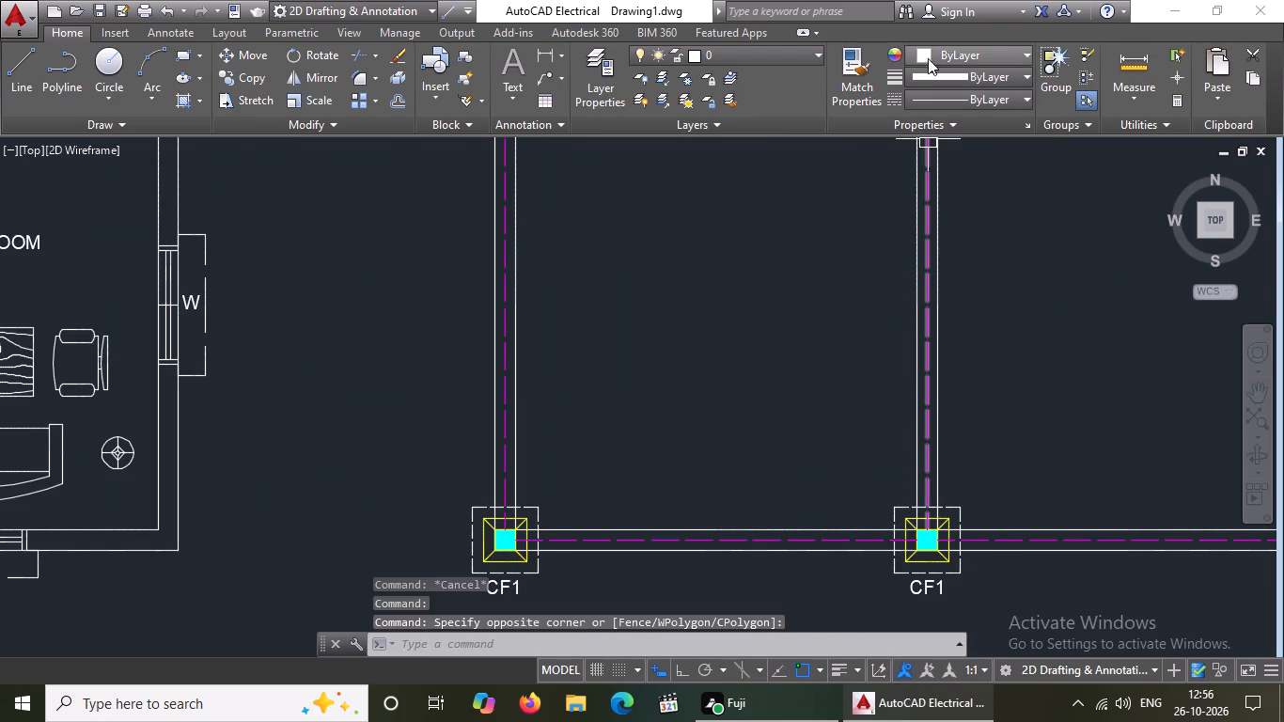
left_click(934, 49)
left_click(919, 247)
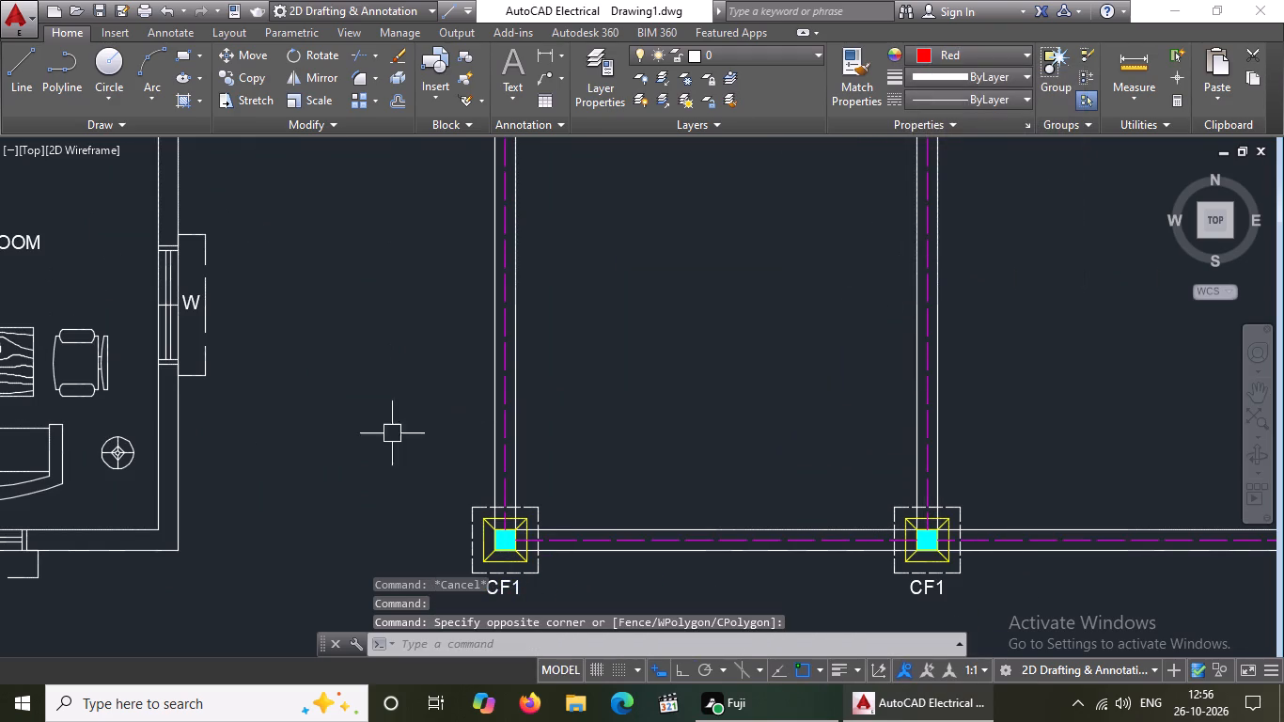
Change the colour of the CF1 label beneath the bottom row's left footing to red.
scroll(494, 377, "down", 4)
scroll(473, 426, "up", 4)
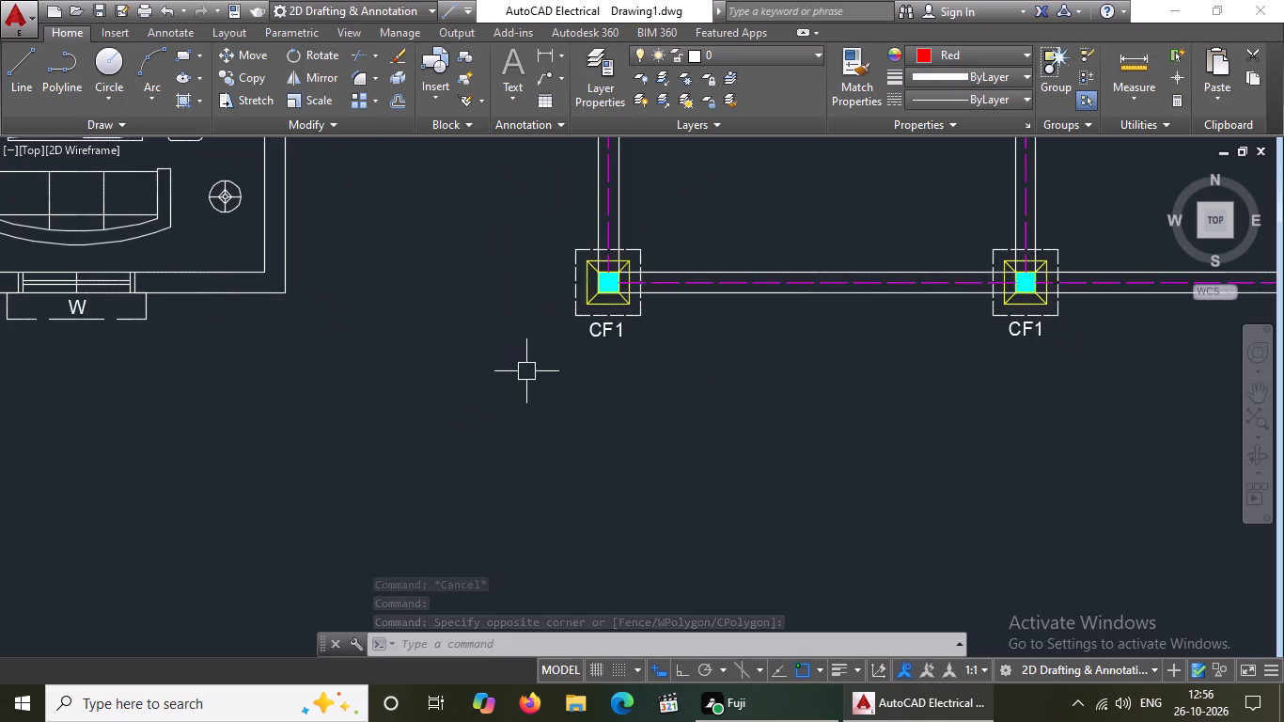
scroll(587, 329, "up", 2)
left_click(611, 326)
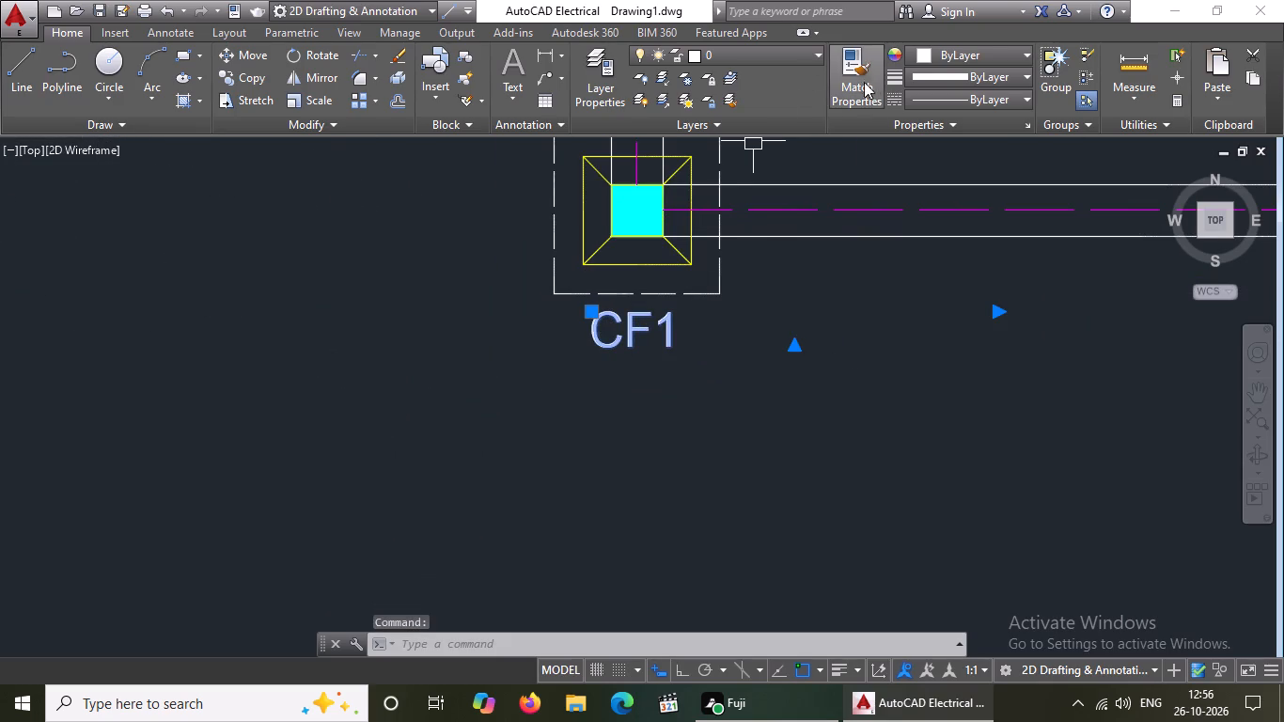
left_click(952, 54)
left_click(919, 247)
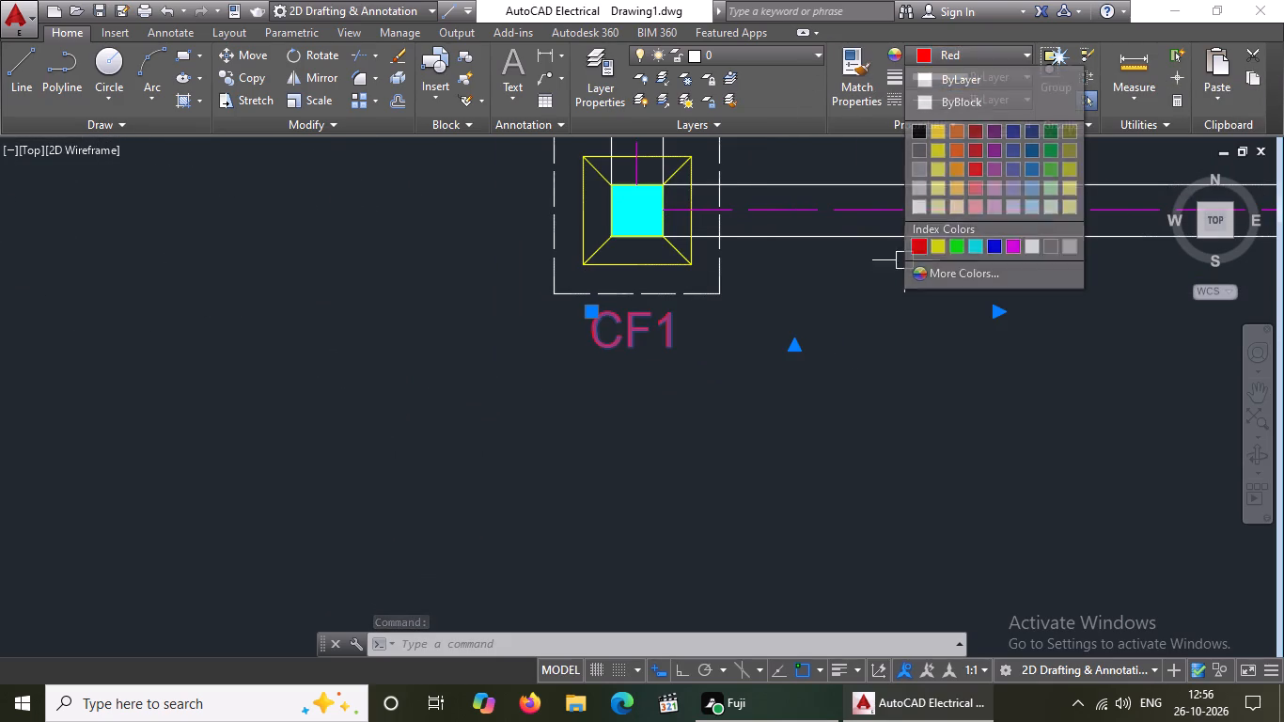
scroll(629, 322, "down", 2)
key("Escape")
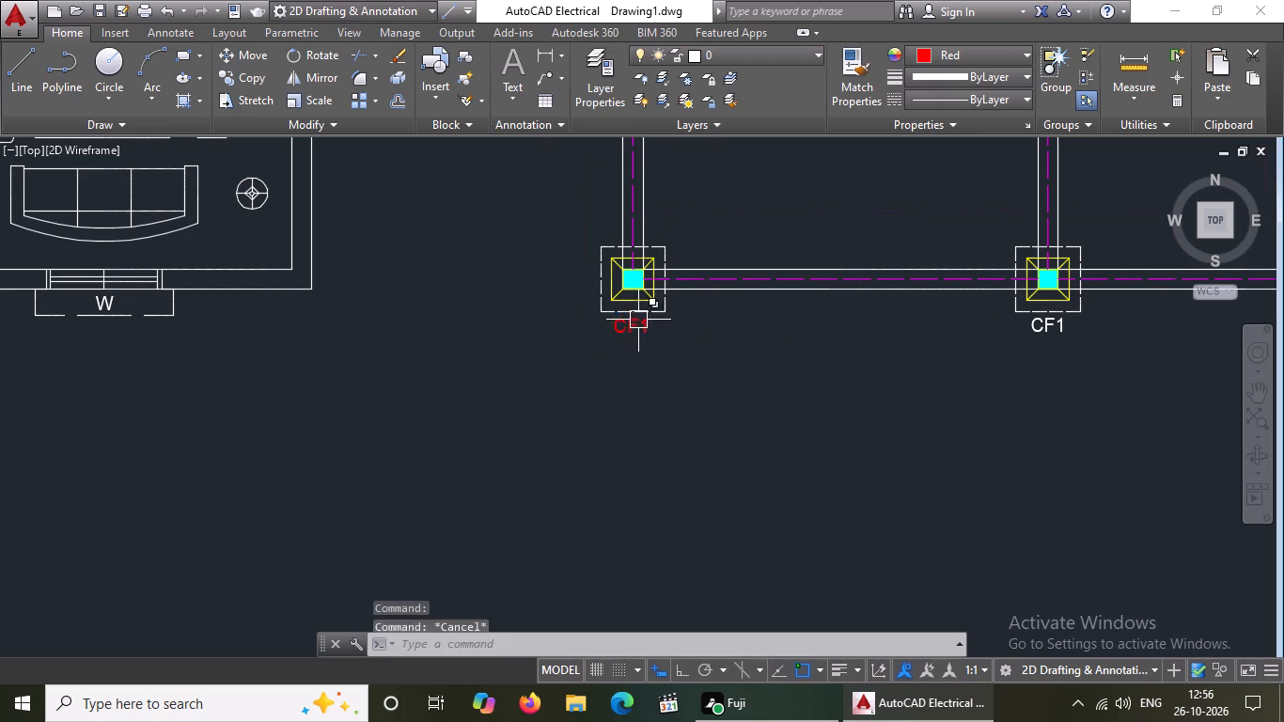
Change the colour of the CF1 label beneath the bottom row's middle footing to red.
scroll(644, 319, "down", 3)
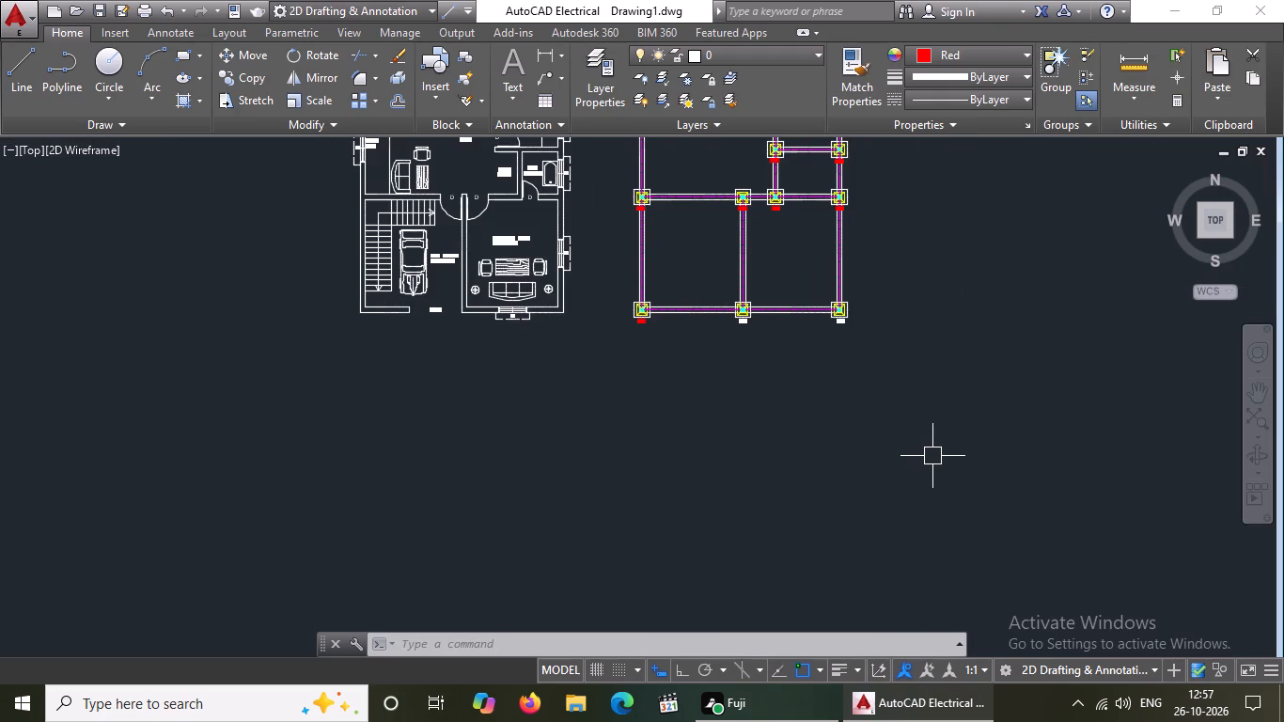
scroll(746, 321, "up", 3)
left_click(721, 320)
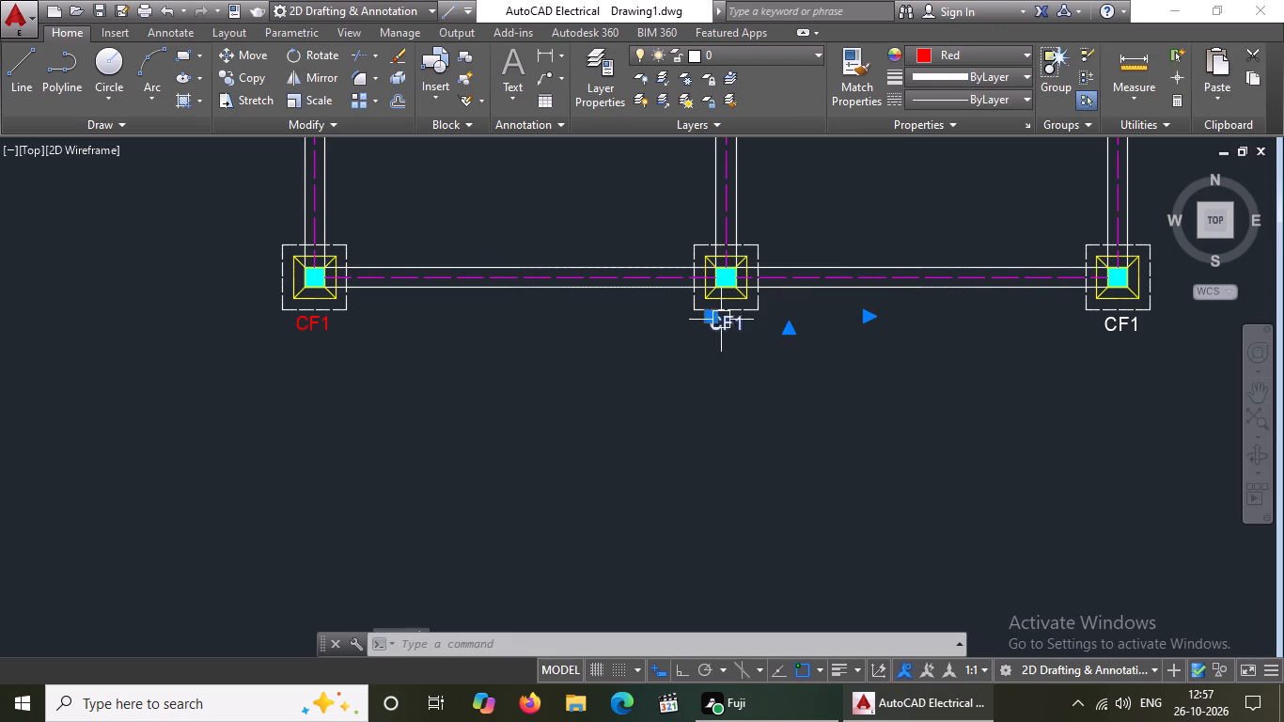
left_click(937, 46)
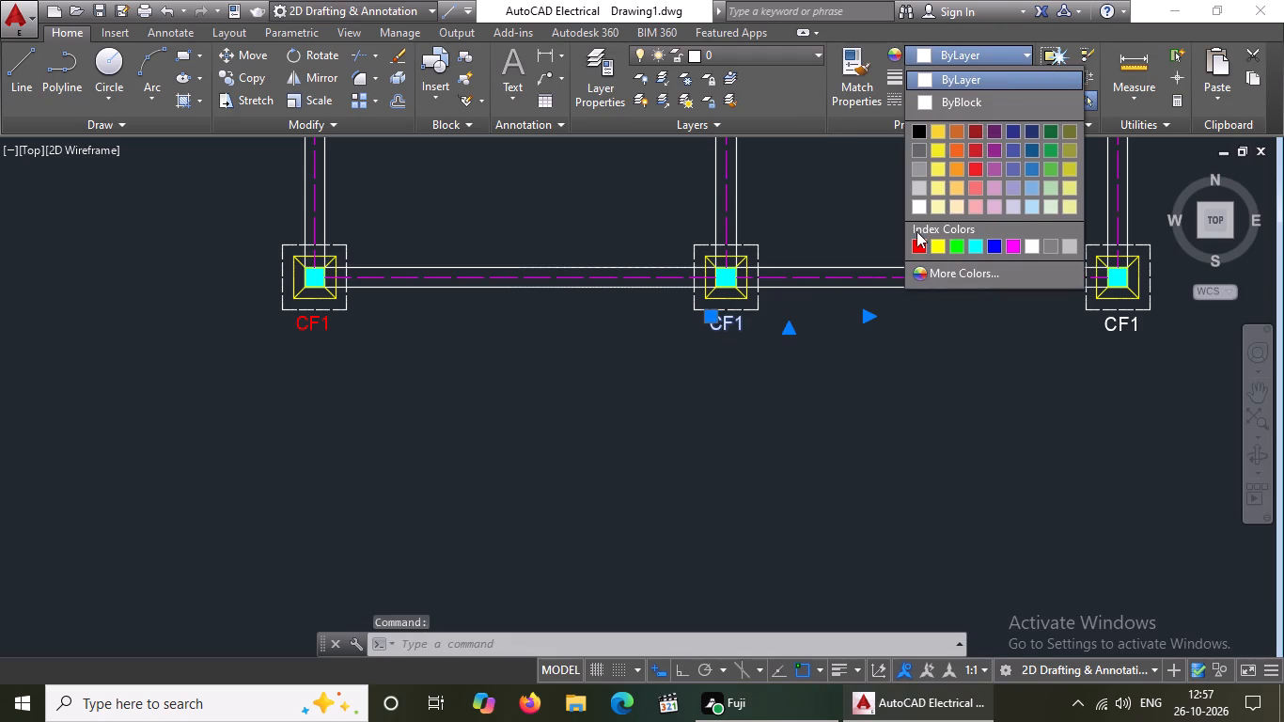
left_click(921, 236)
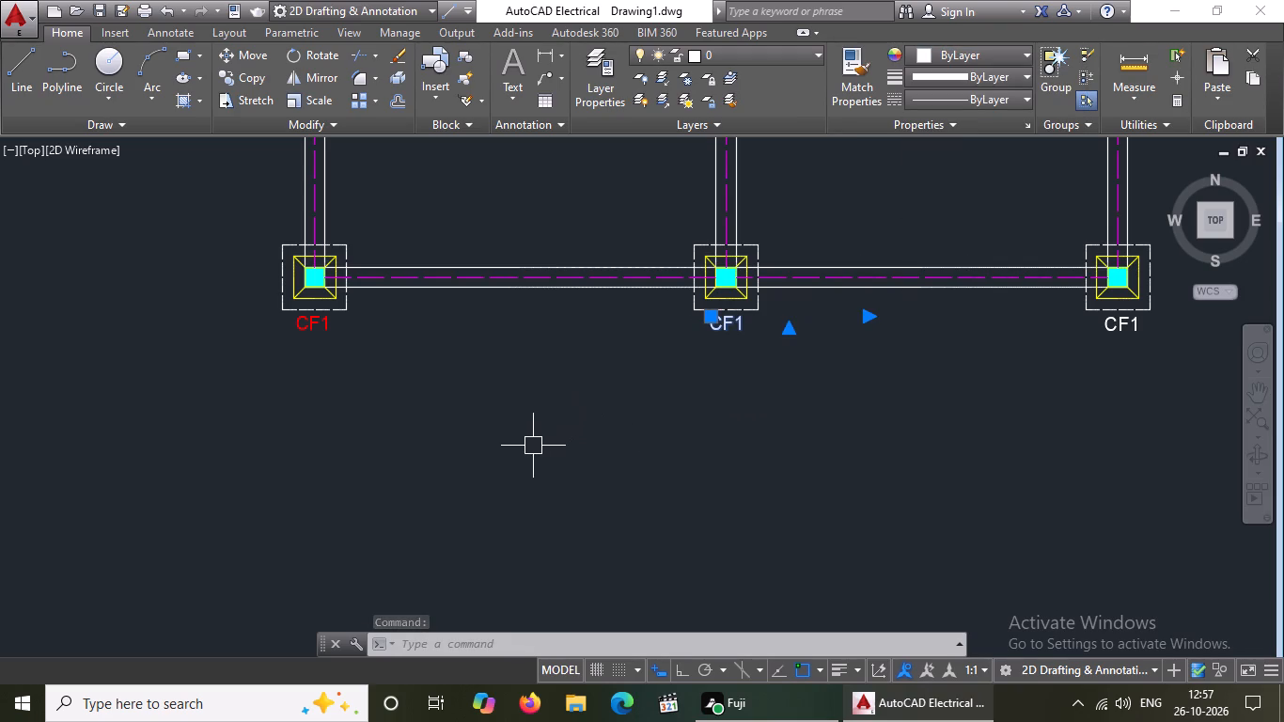
left_click(955, 54)
left_click(916, 243)
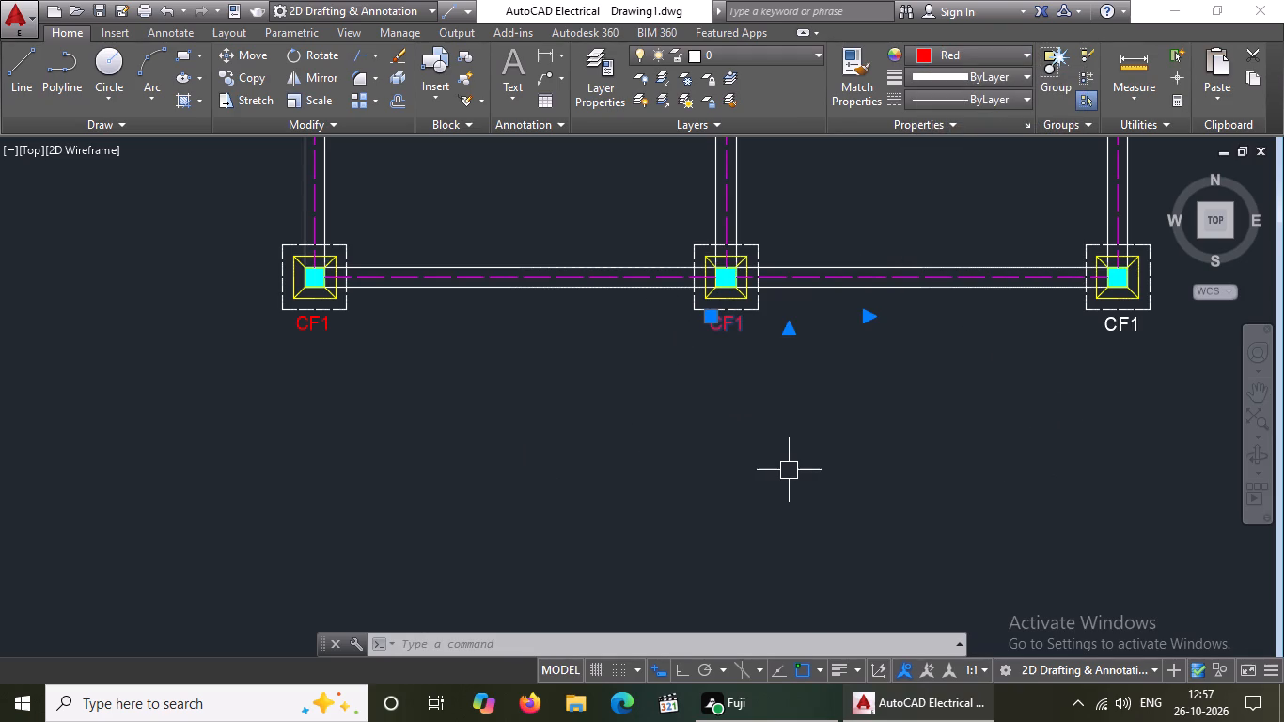
key("Escape")
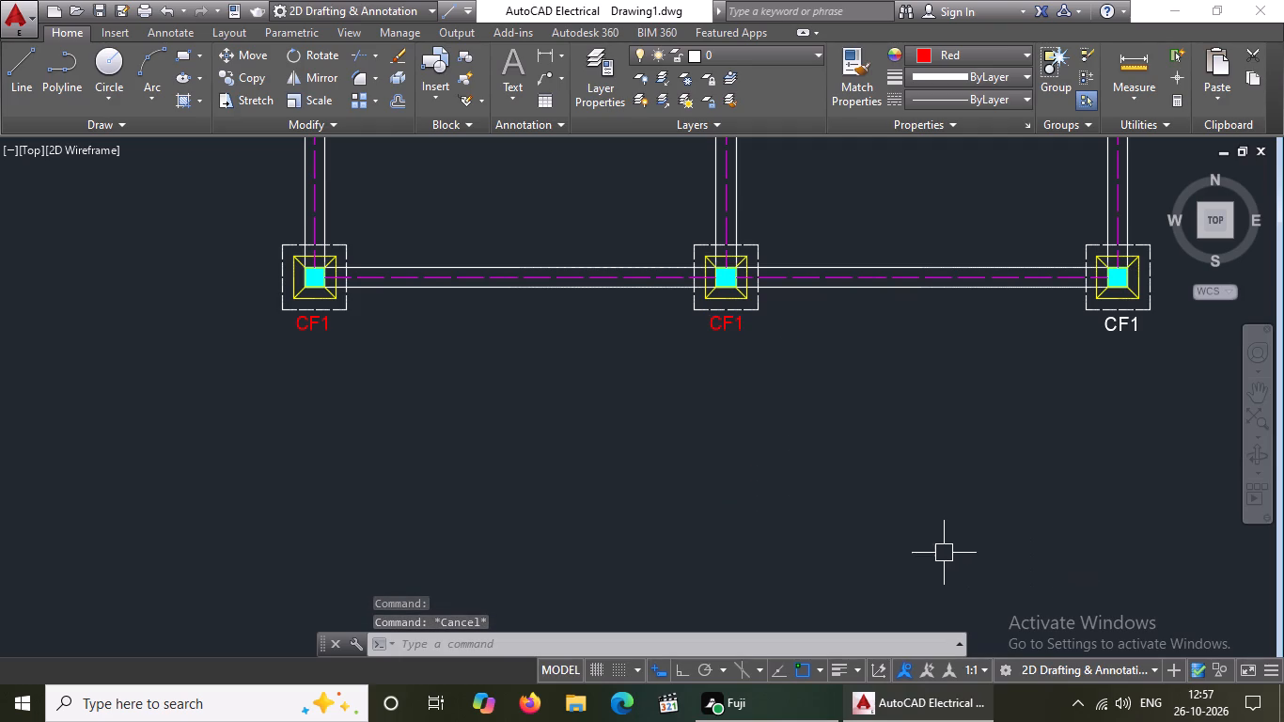
Change the colour of the CF1 label beneath the bottom row's rightmost footing to red.
middle_click_drag(933, 548, 890, 588)
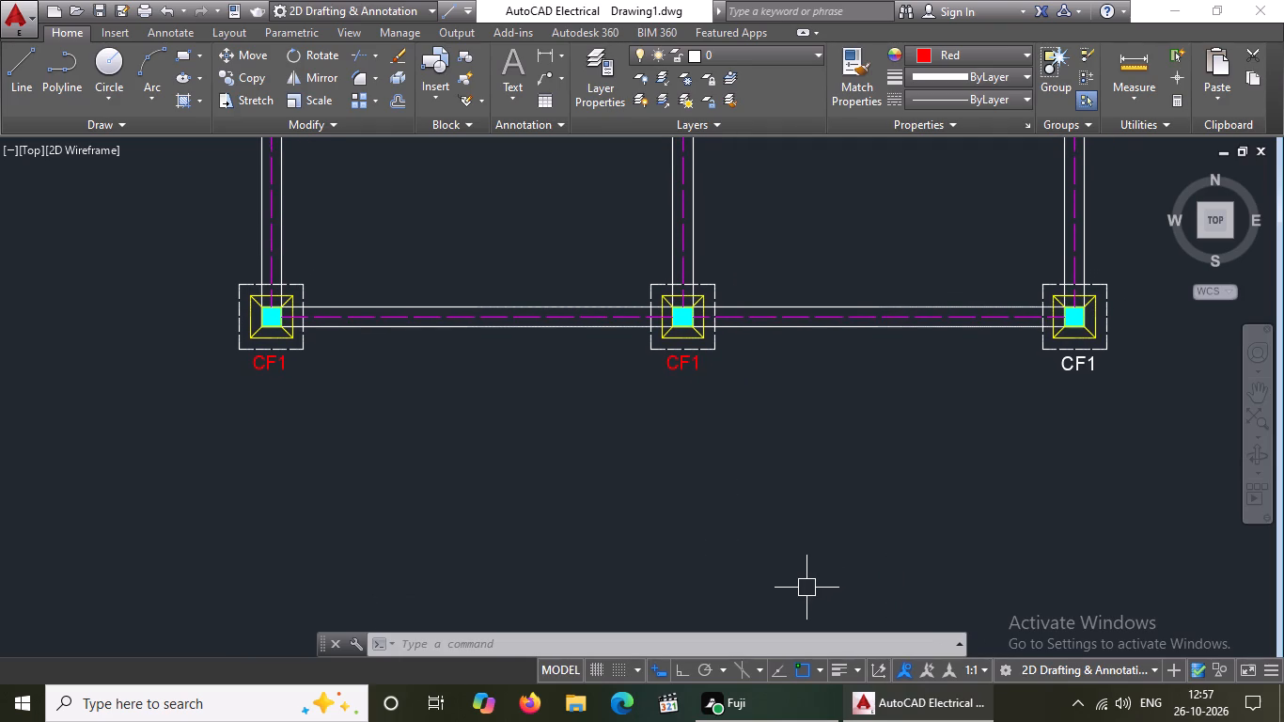
left_click(1060, 368)
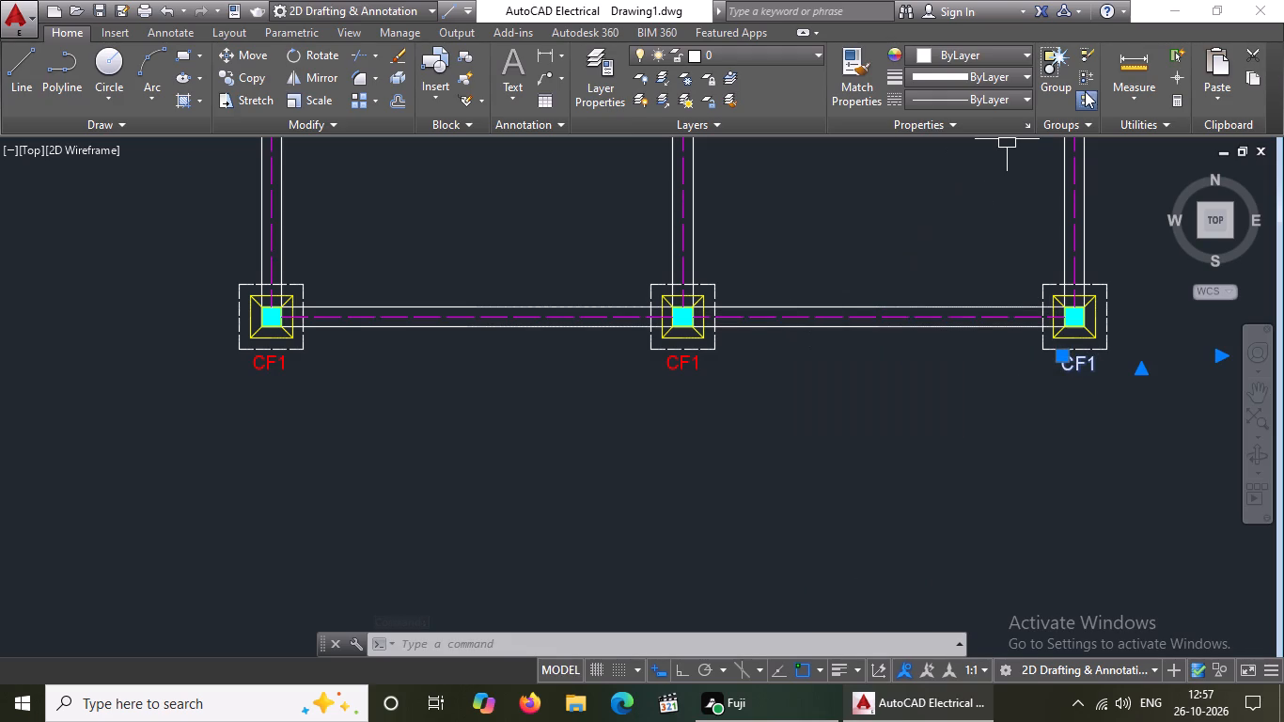
left_click(956, 54)
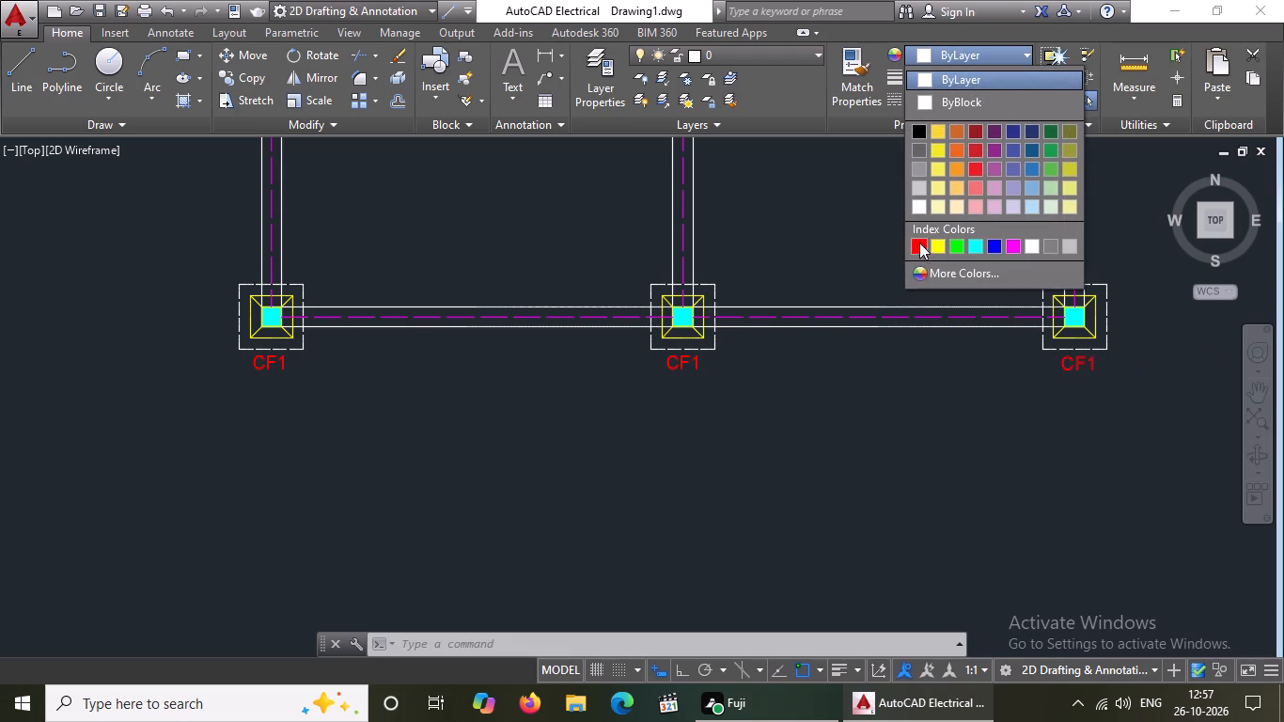
left_click_drag(919, 243, 919, 259)
scroll(680, 400, "down", 2)
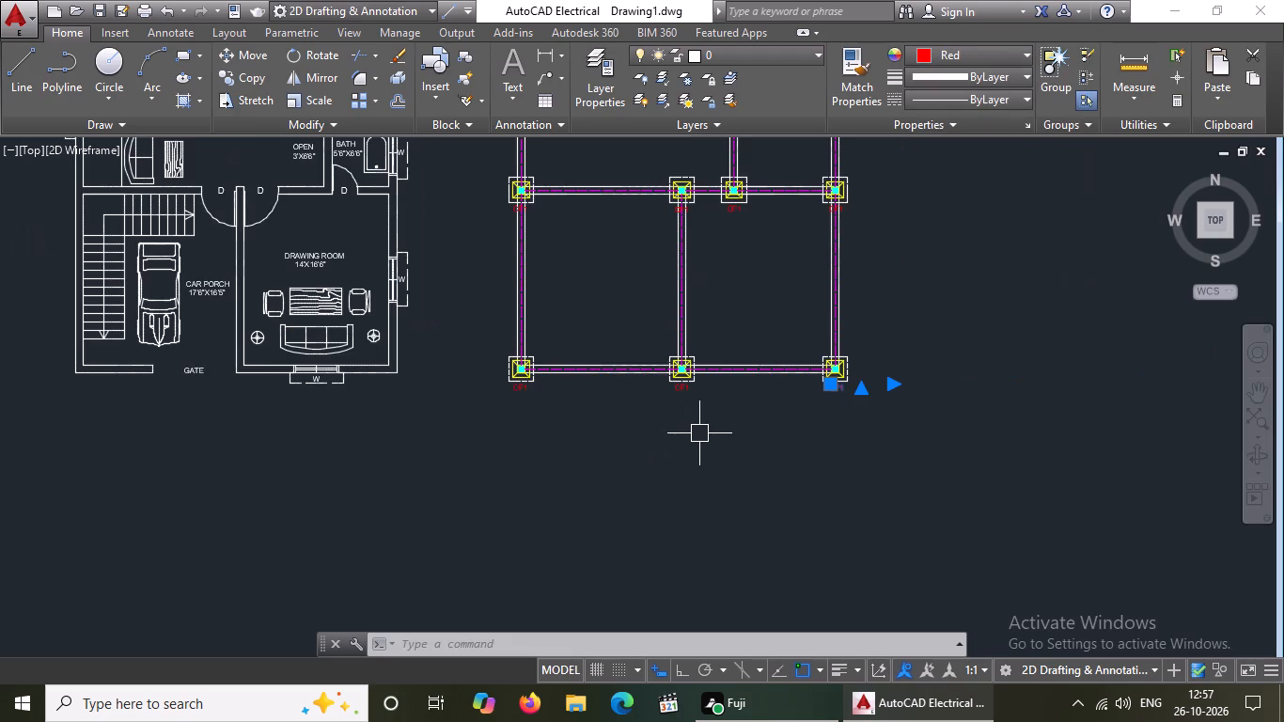
scroll(712, 302, "down", 2)
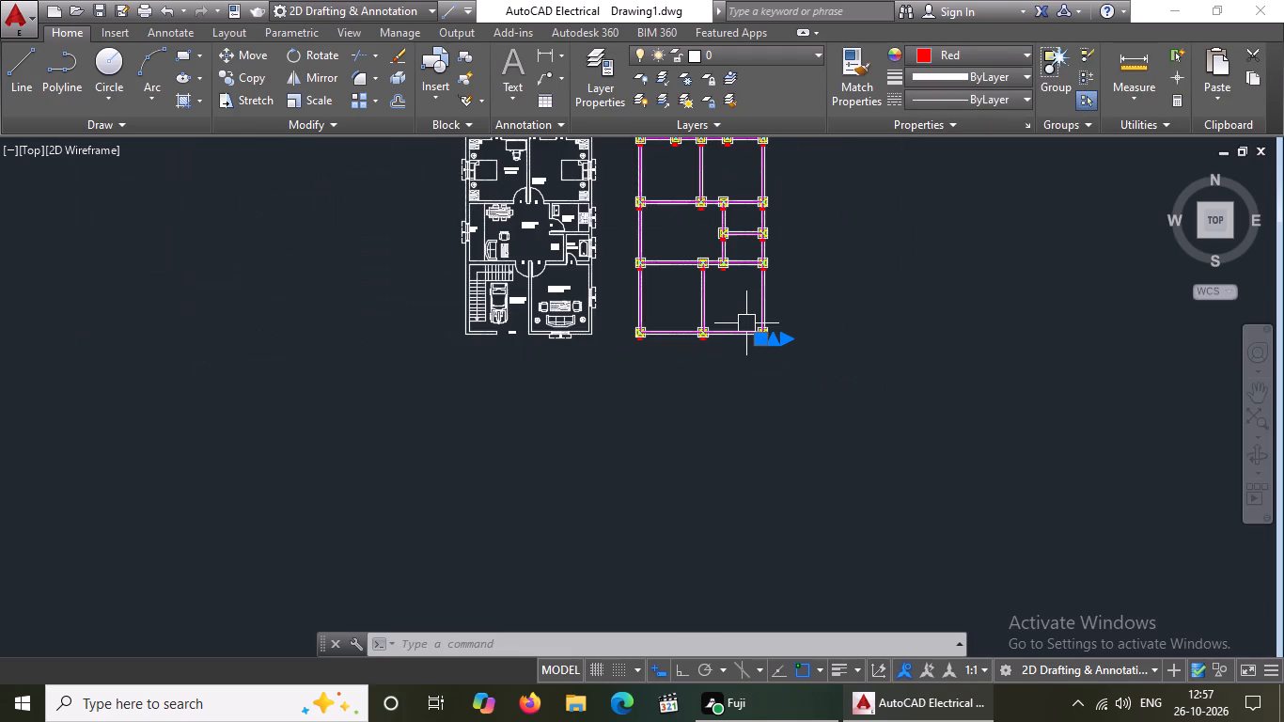
key("Escape")
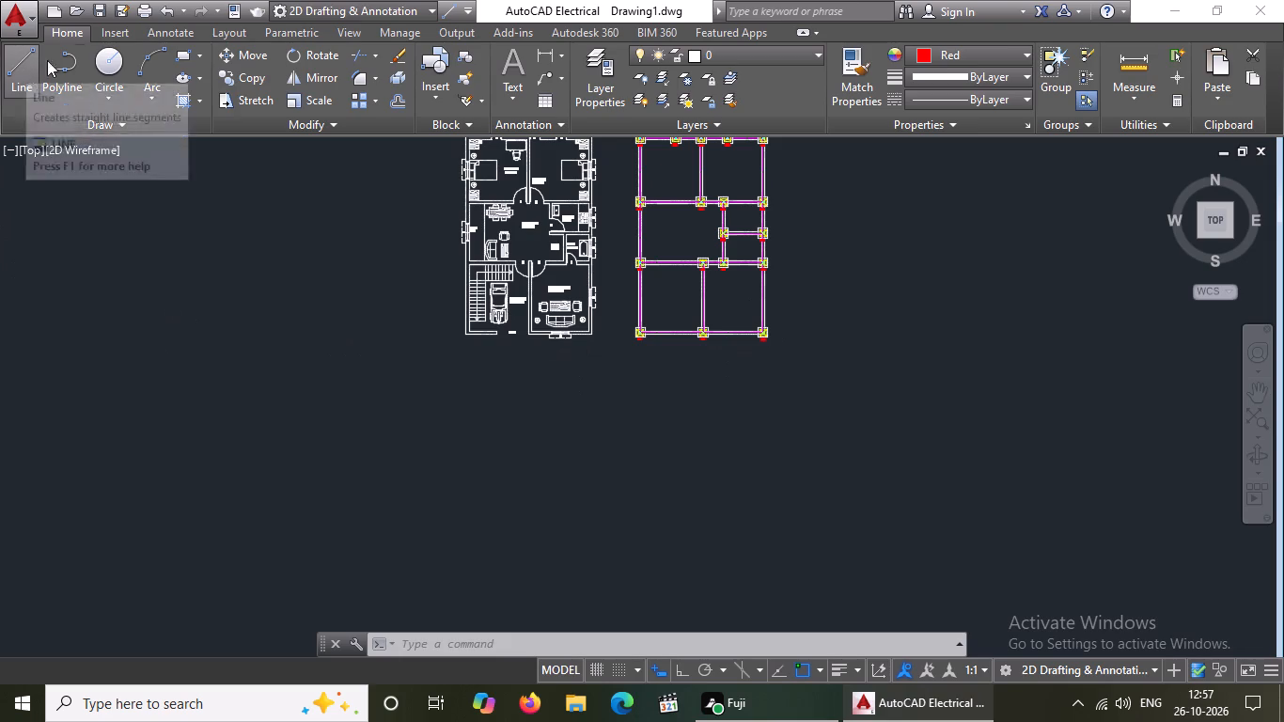
Browse the tool palettes' annotation, architectural, mechanical, electrical, civil, structural, hatch, table and command samples.
left_click(362, 27)
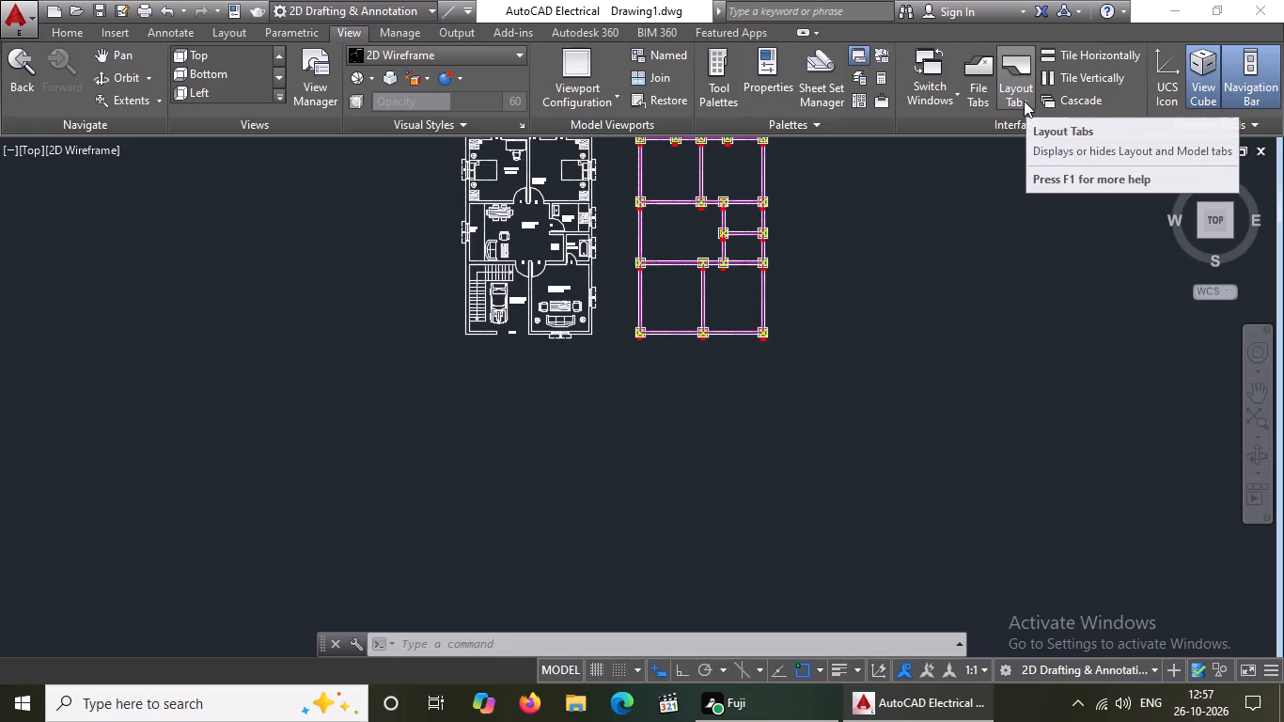
left_click(725, 101)
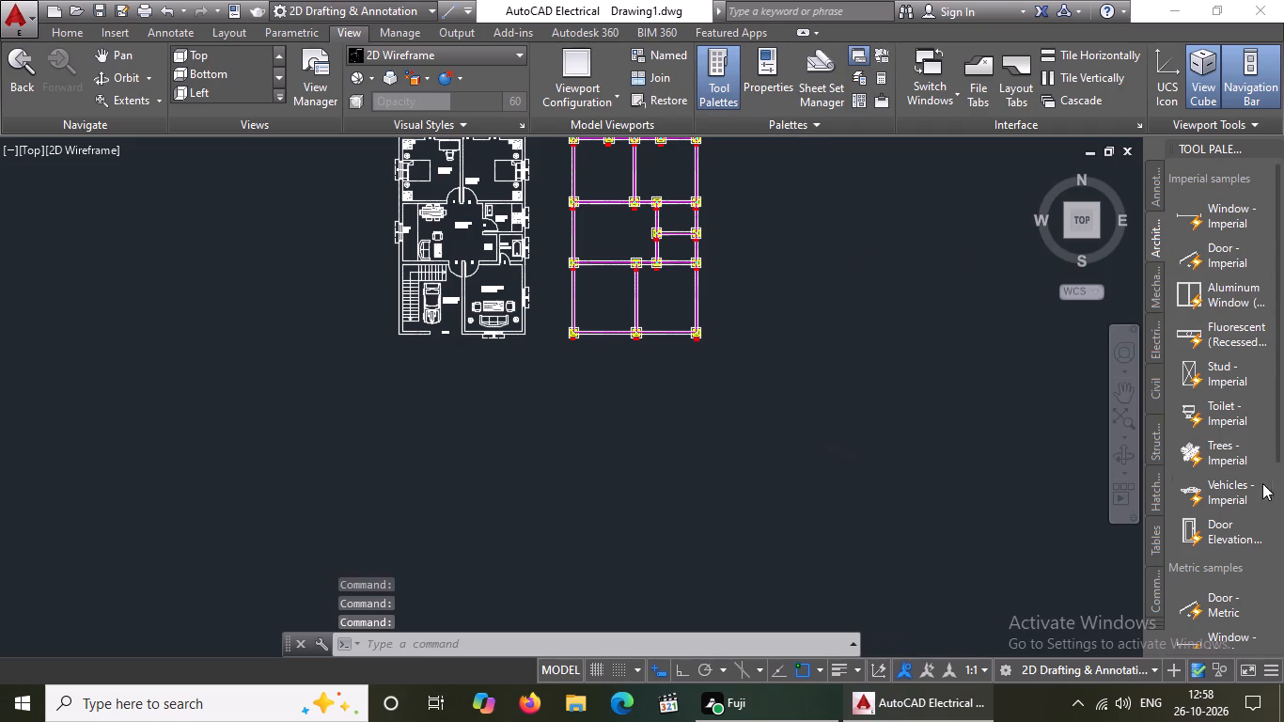
left_click(1154, 165)
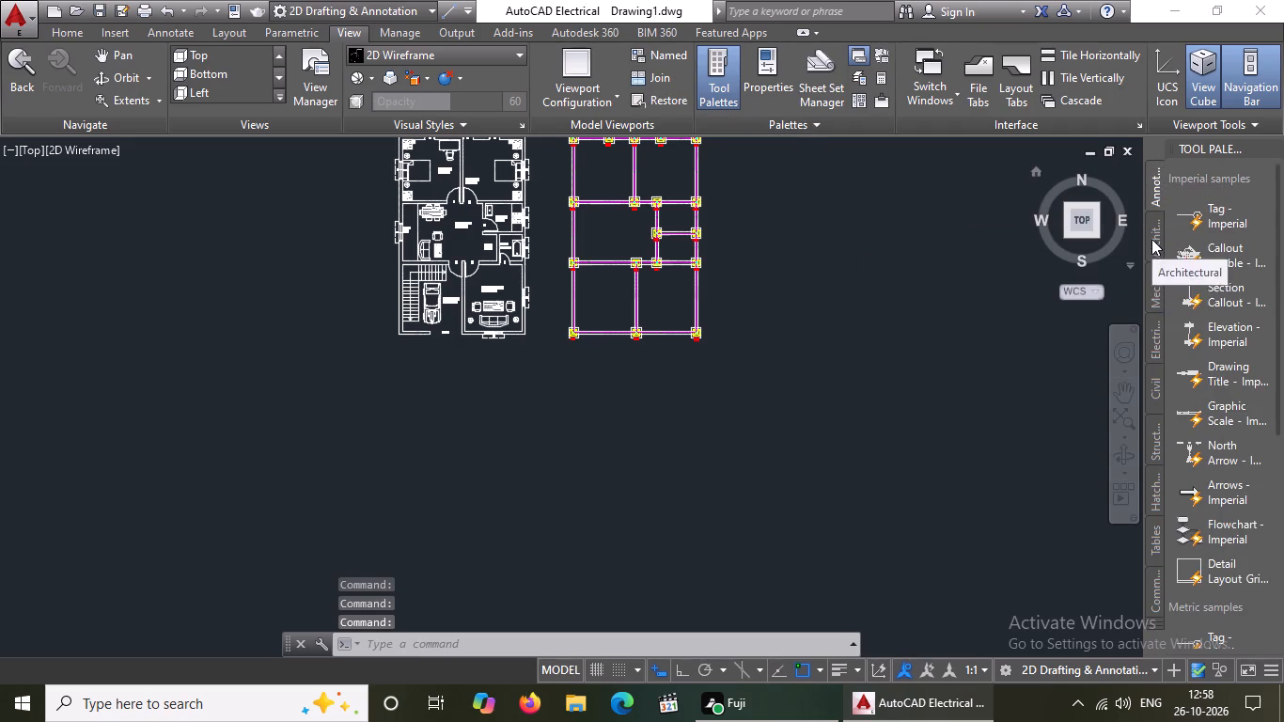
left_click(1151, 239)
left_click(1150, 290)
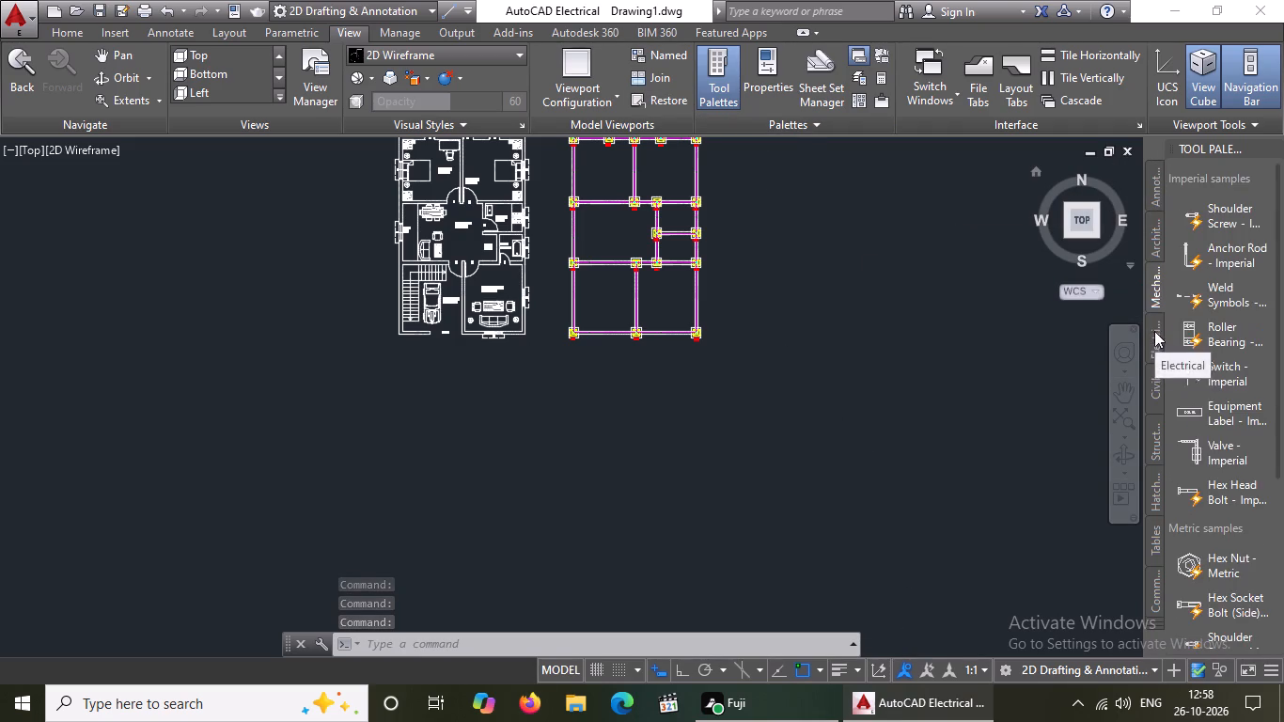
left_click(1155, 330)
left_click(1152, 374)
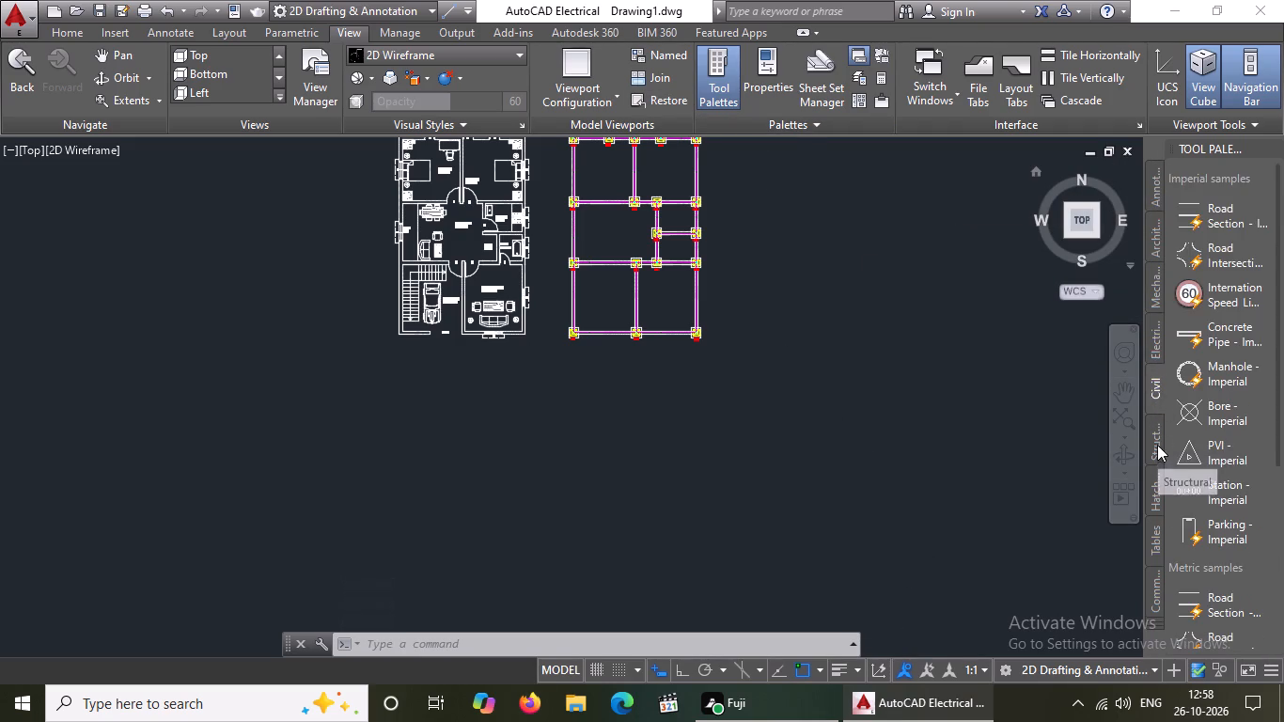
left_click(1157, 441)
left_click(1155, 504)
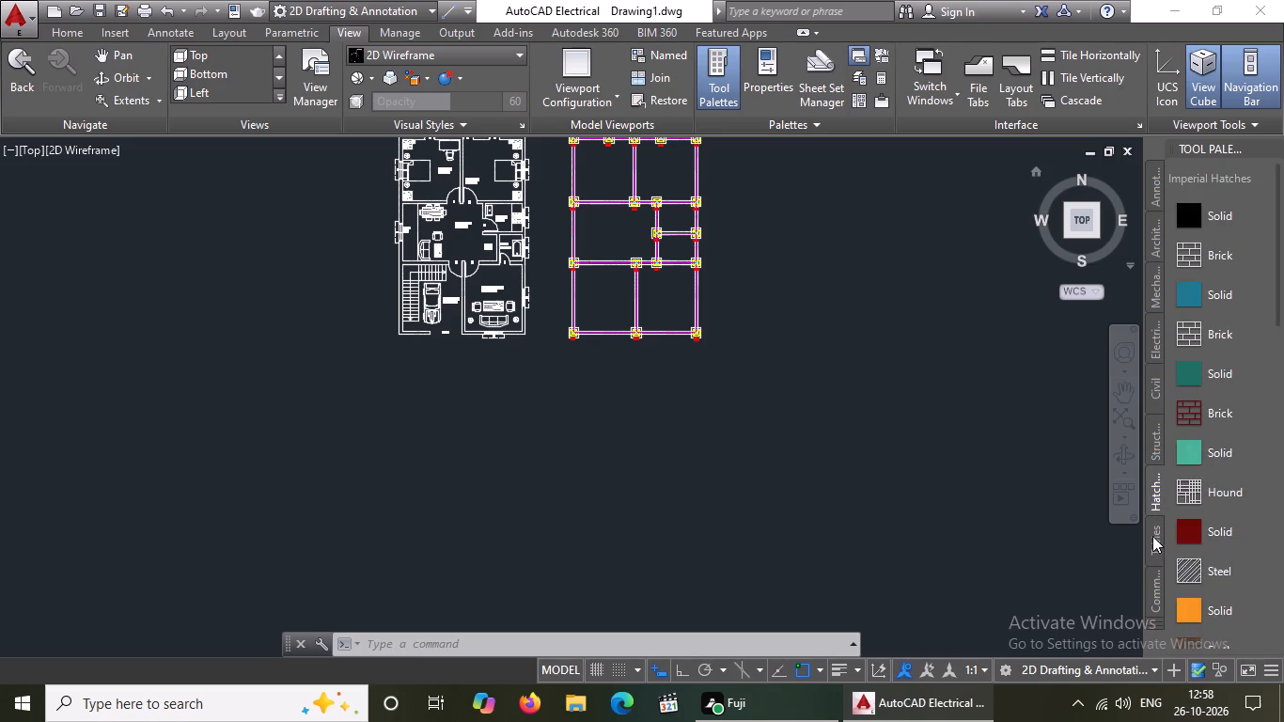
left_click(1152, 536)
left_click(1156, 593)
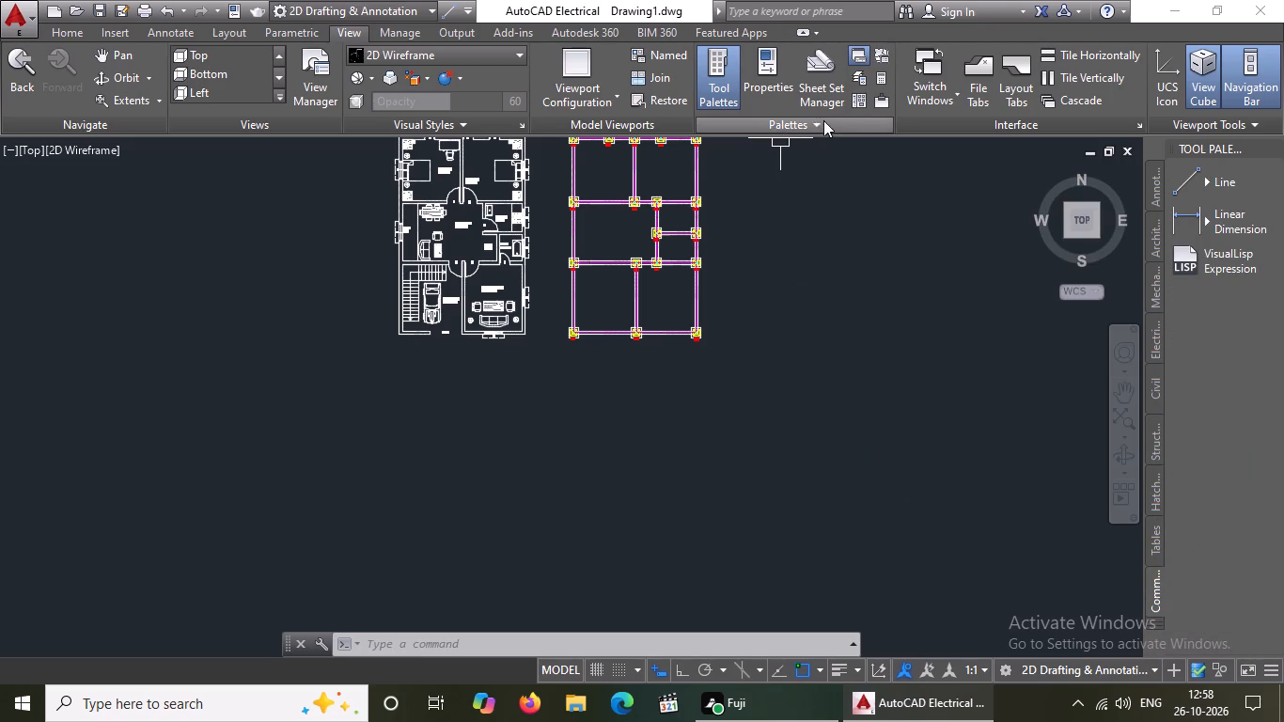
left_click(858, 53)
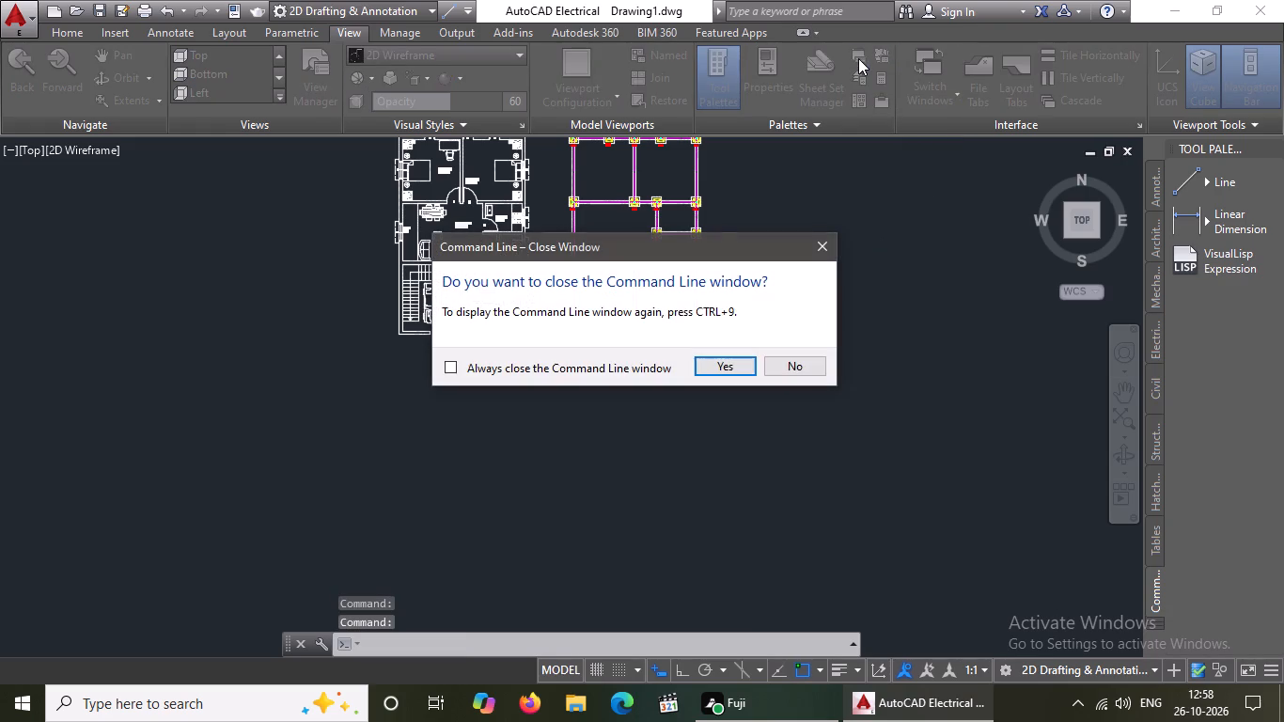
left_click(820, 243)
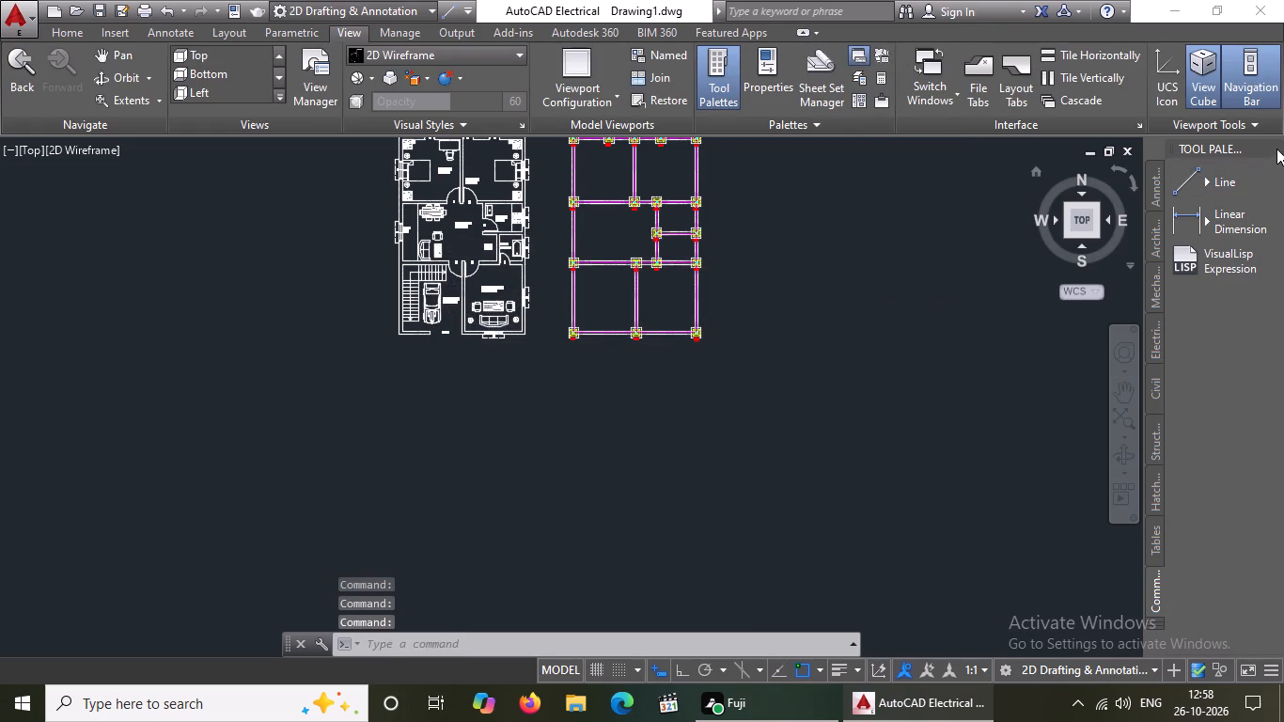
left_click(1274, 145)
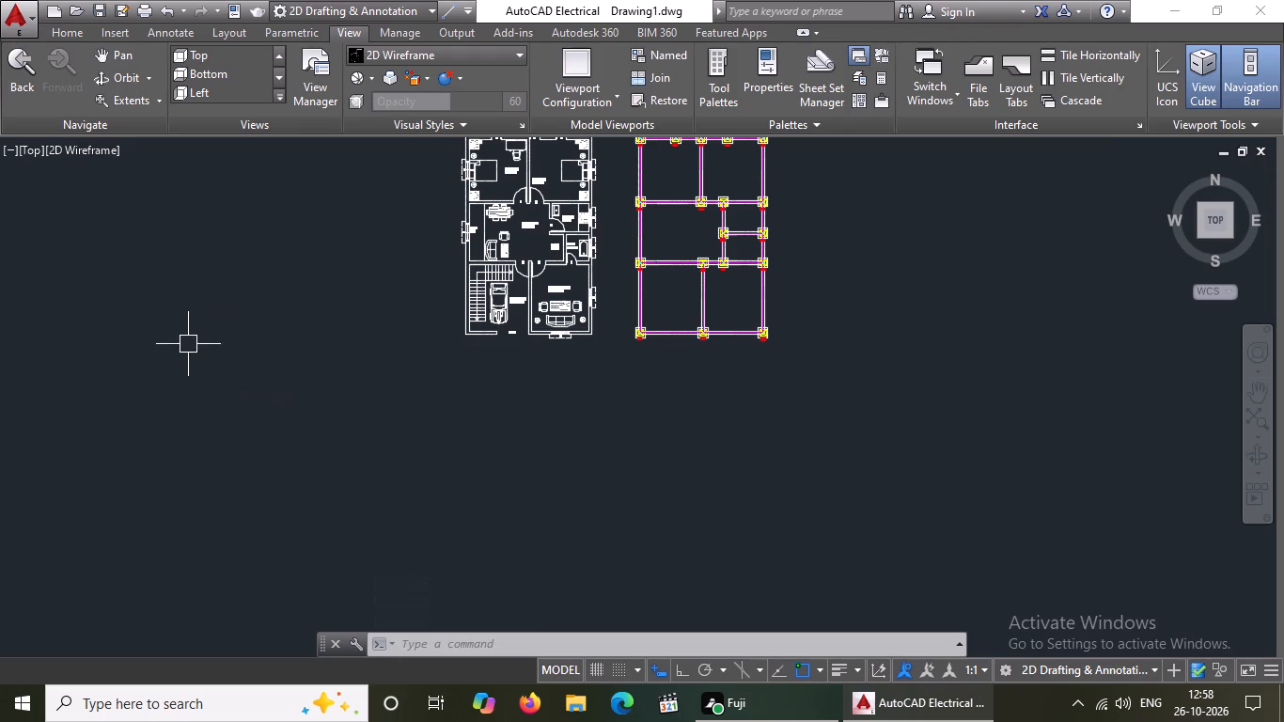
scroll(1075, 446, "down", 1)
key("Escape")
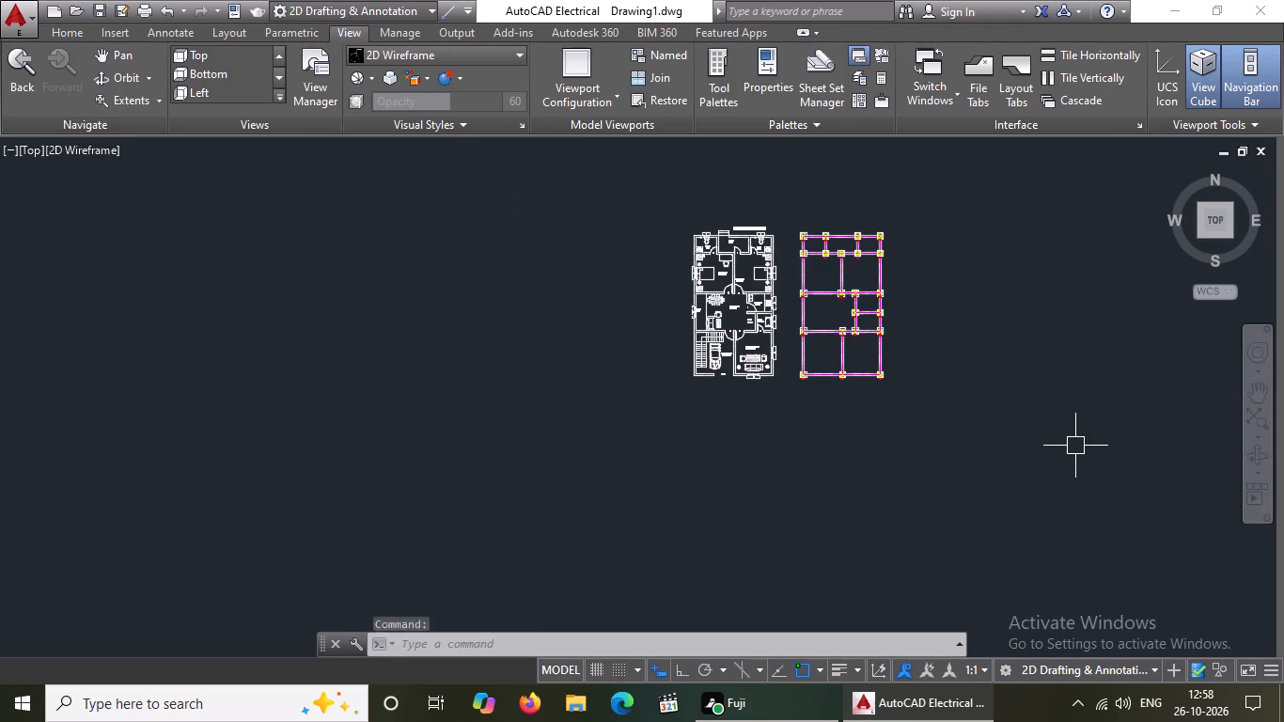
key("Escape")
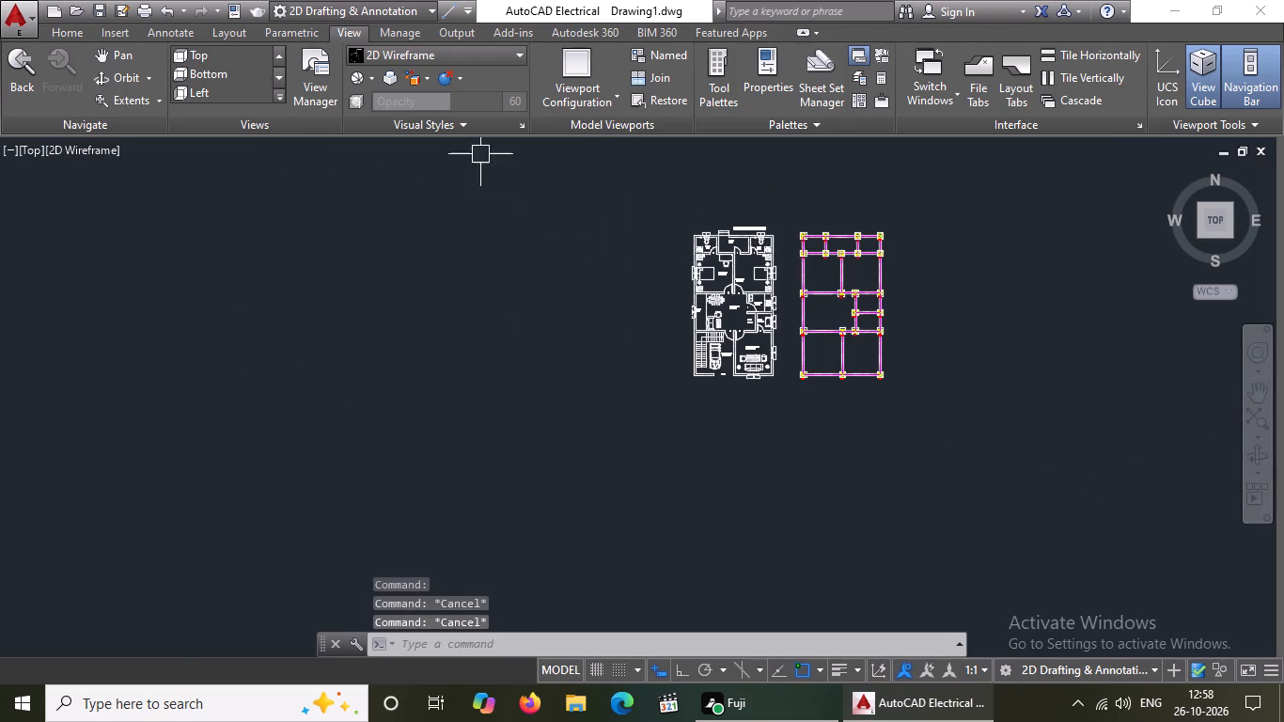
left_click(62, 27)
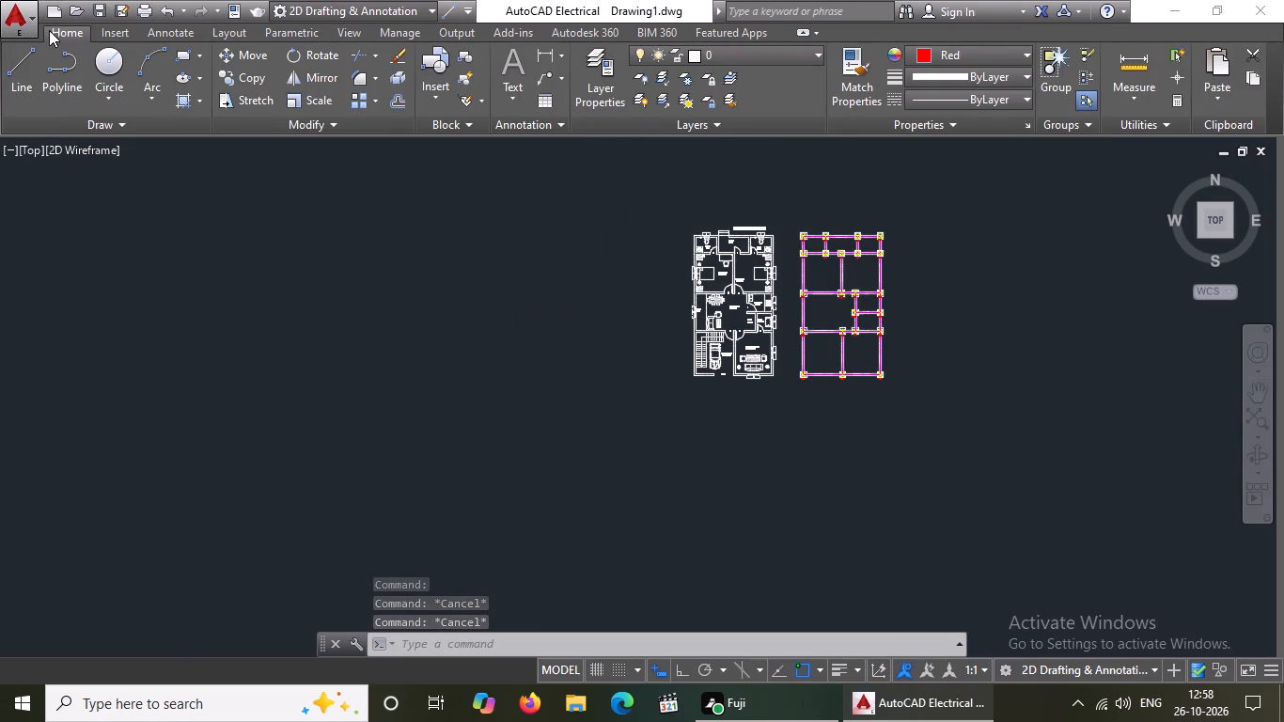
Save the drawing in Documents under the file name 30 30.dwg.
scroll(961, 247, "up", 1)
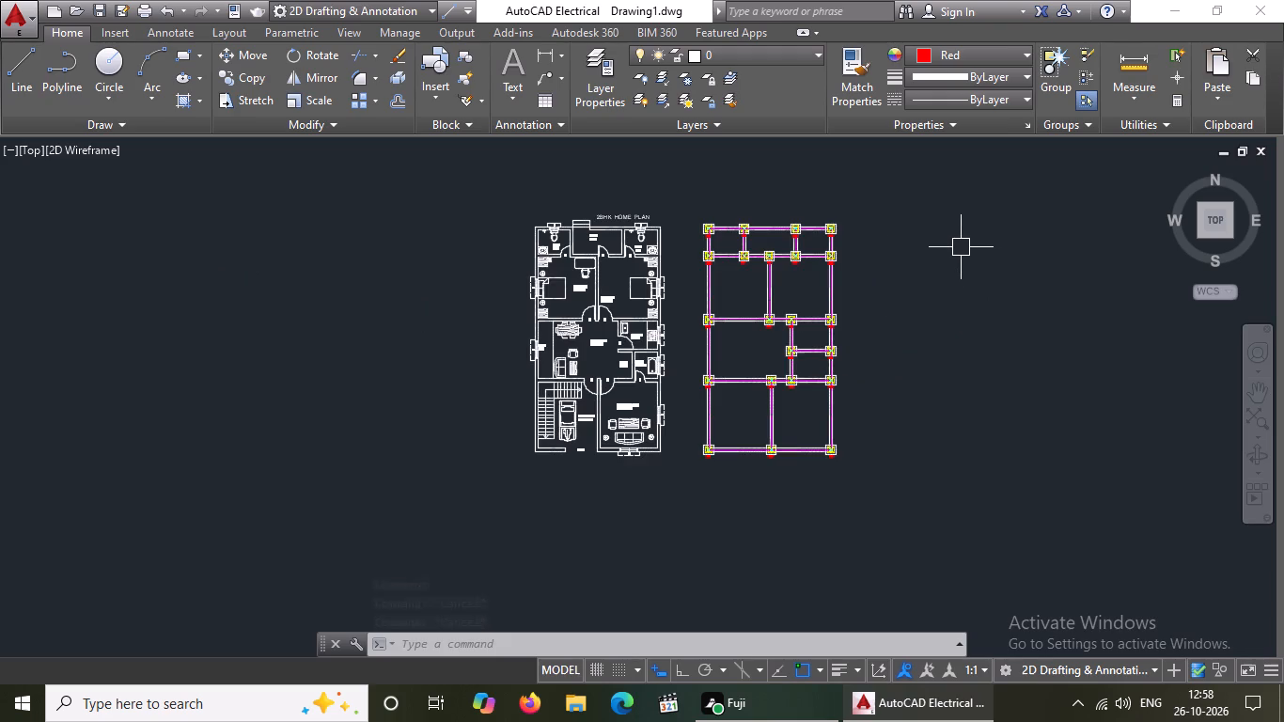
key("ctrl+s")
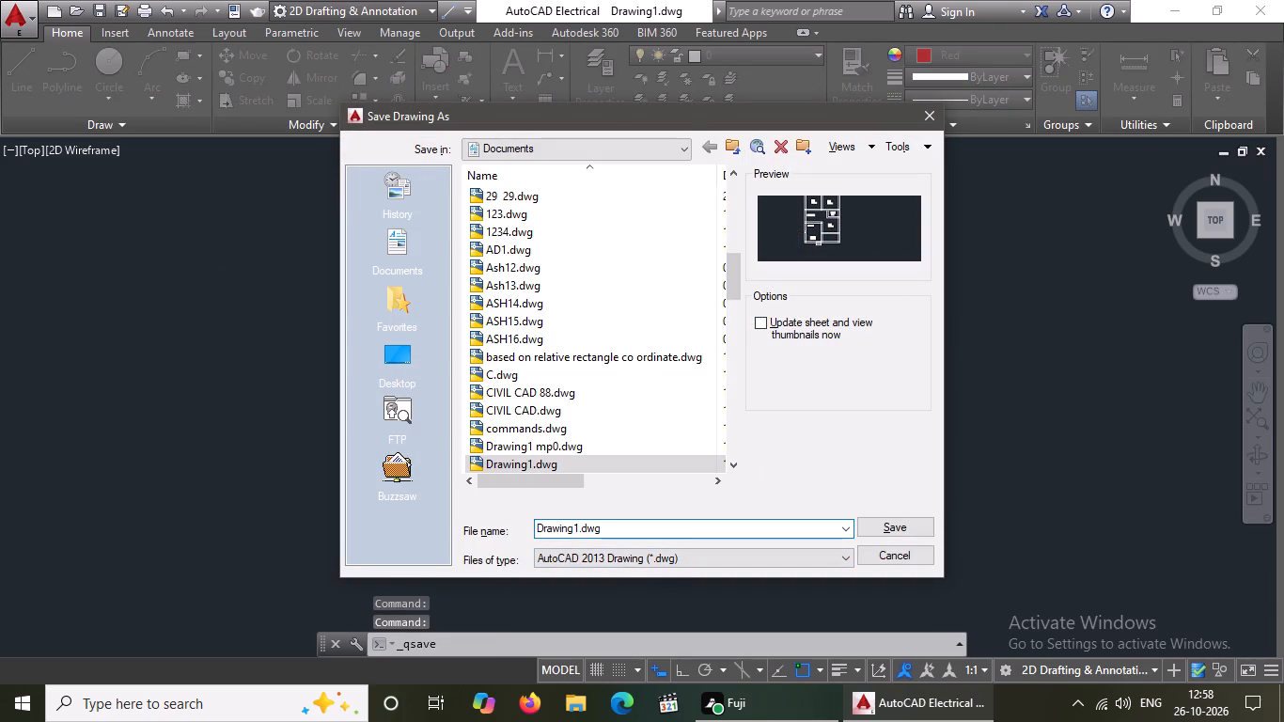
left_click(576, 526)
key("BackSpace")
key("BackSpace")
key("BackSpace")
key("BackSpace")
key("BackSpace")
key("BackSpace")
key("BackSpace")
key("BackSpace")
key("BackSpace")
key("BackSpace")
key("BackSpace")
key("BackSpace")
key("BackSpace")
key("BackSpace")
key("BackSpace")
key("BackSpace")
key("BackSpace")
key("BackSpace")
key("BackSpace")
key("BackSpace")
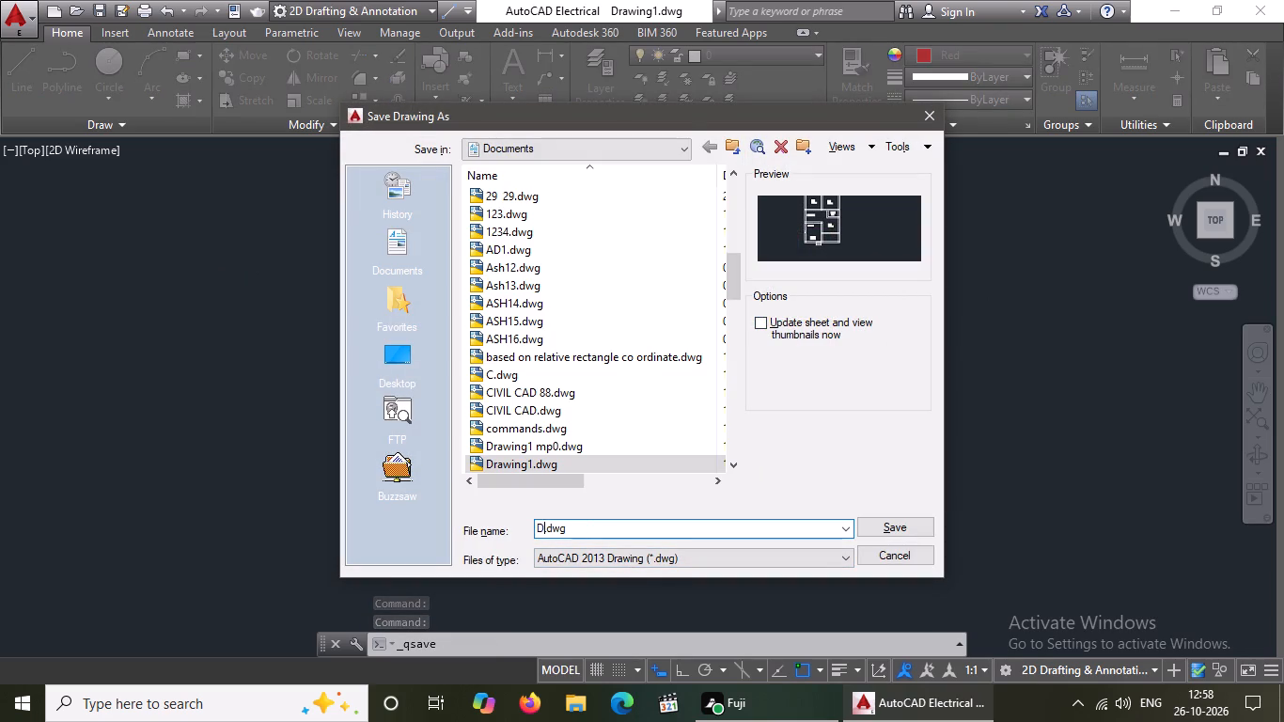
type("30 30")
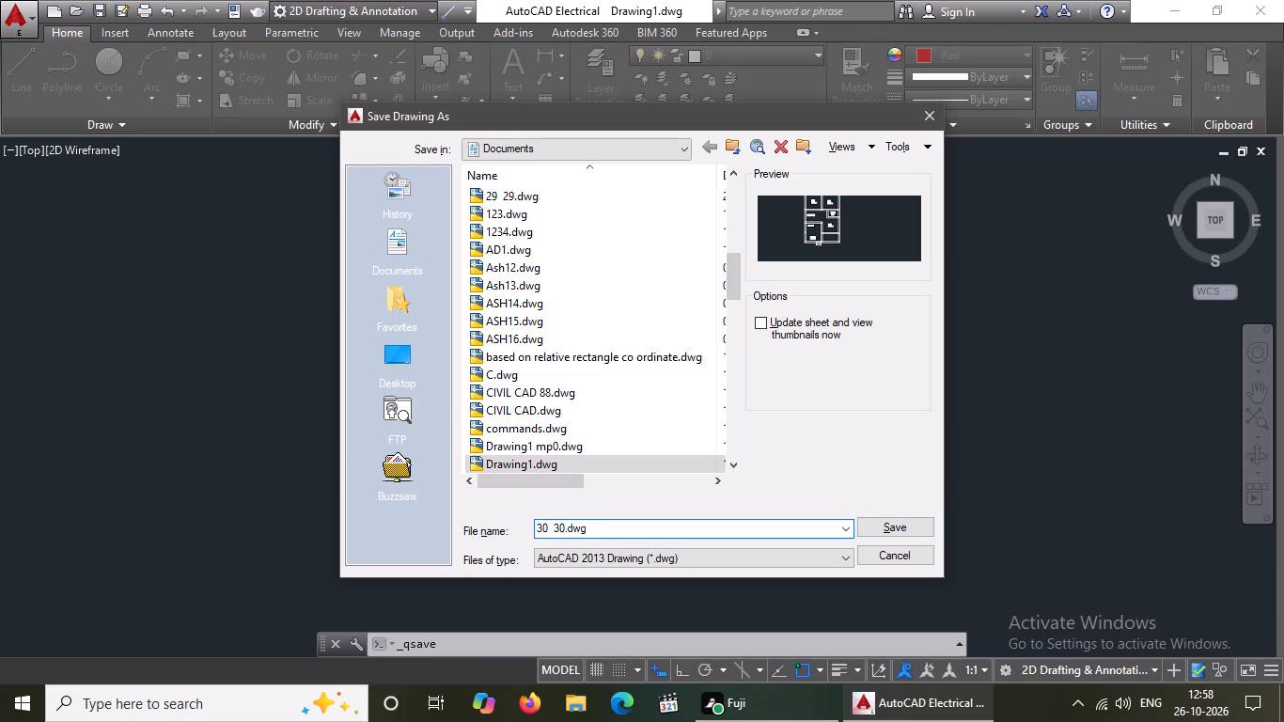
left_click(903, 519)
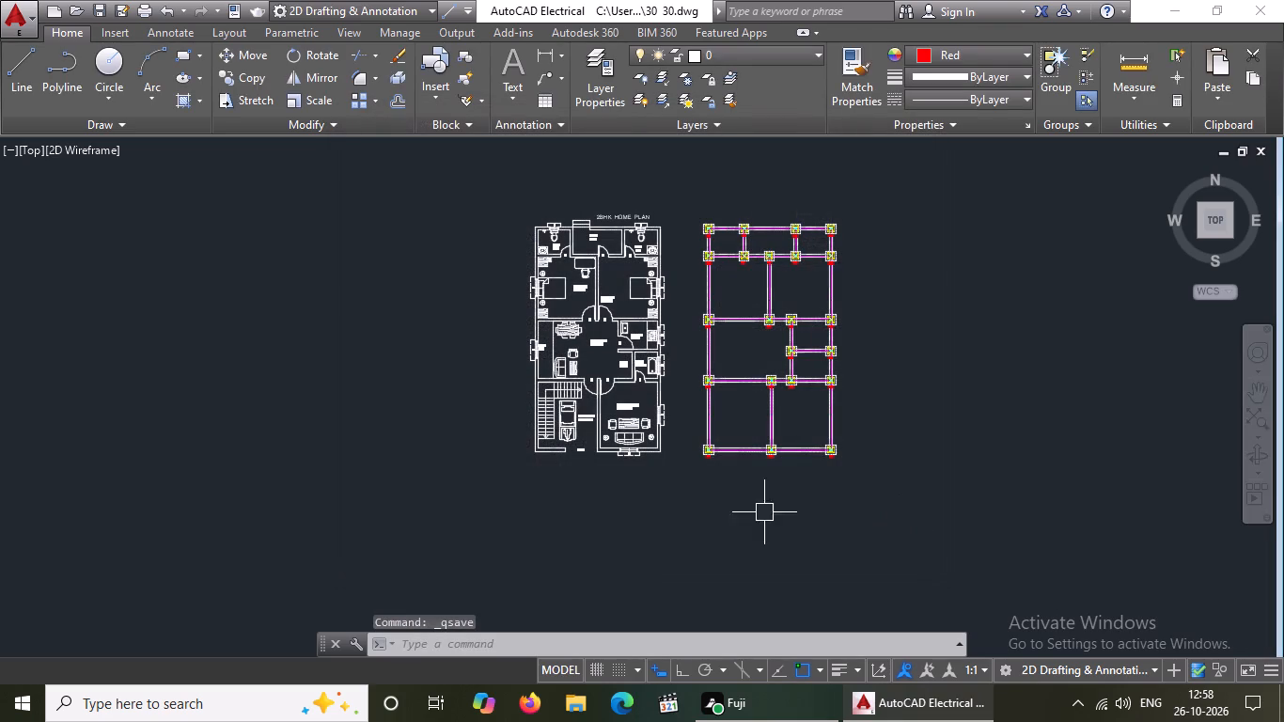
Erase the three CF1 labels beneath the left, middle and right footings of the bottom row.
middle_click_drag(862, 351, 815, 408)
scroll(774, 469, "up", 2)
scroll(774, 469, "down", 1)
key("Escape")
key("Escape")
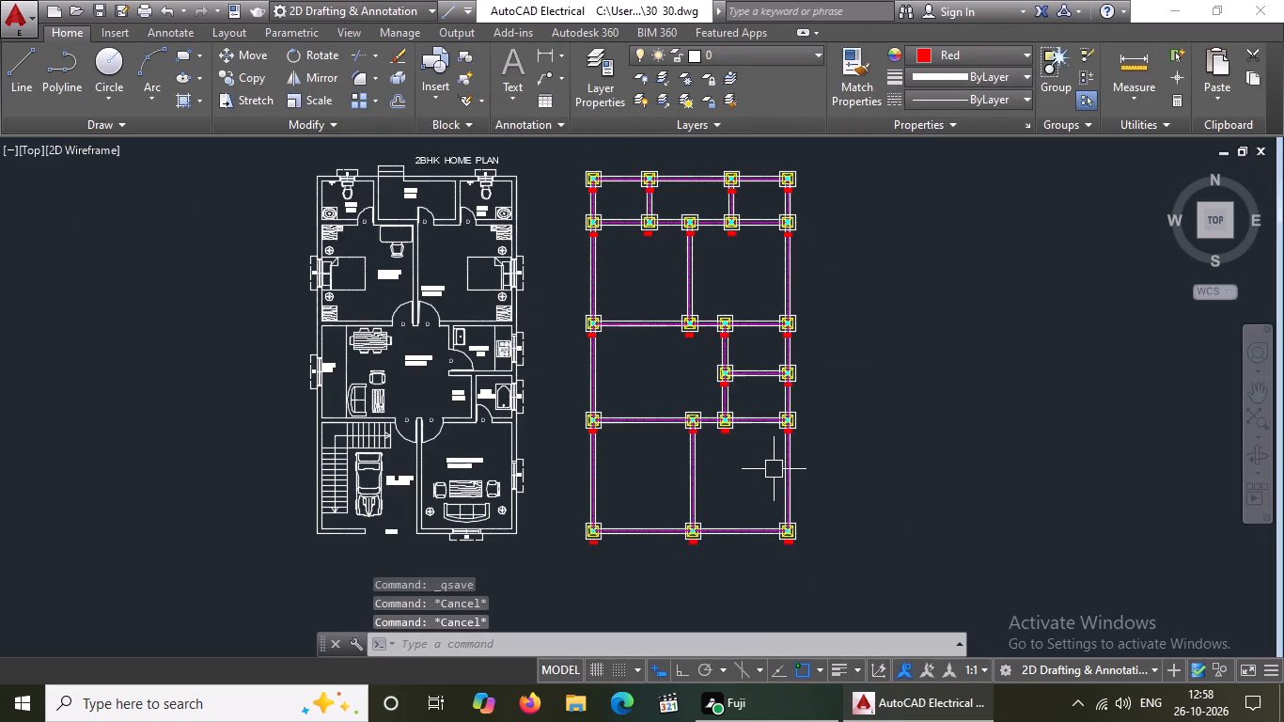
key("Escape")
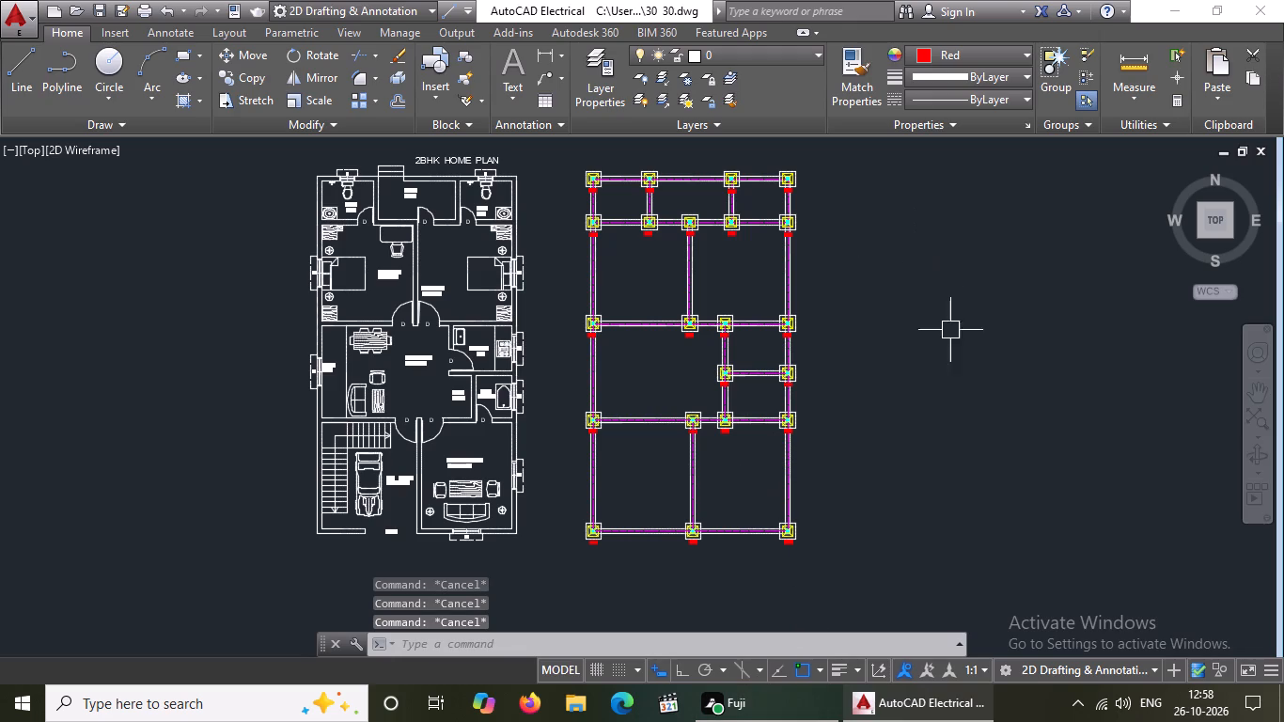
scroll(650, 583, "up", 2)
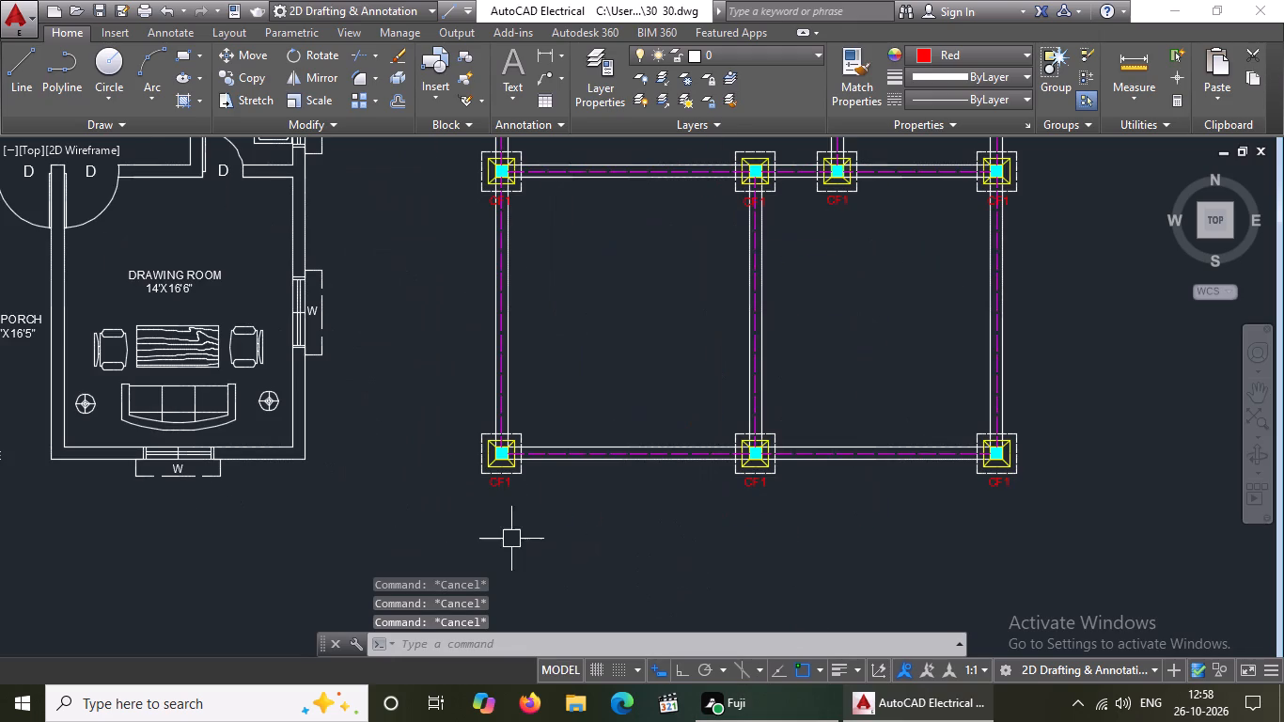
scroll(498, 494, "up", 2)
left_click(504, 471)
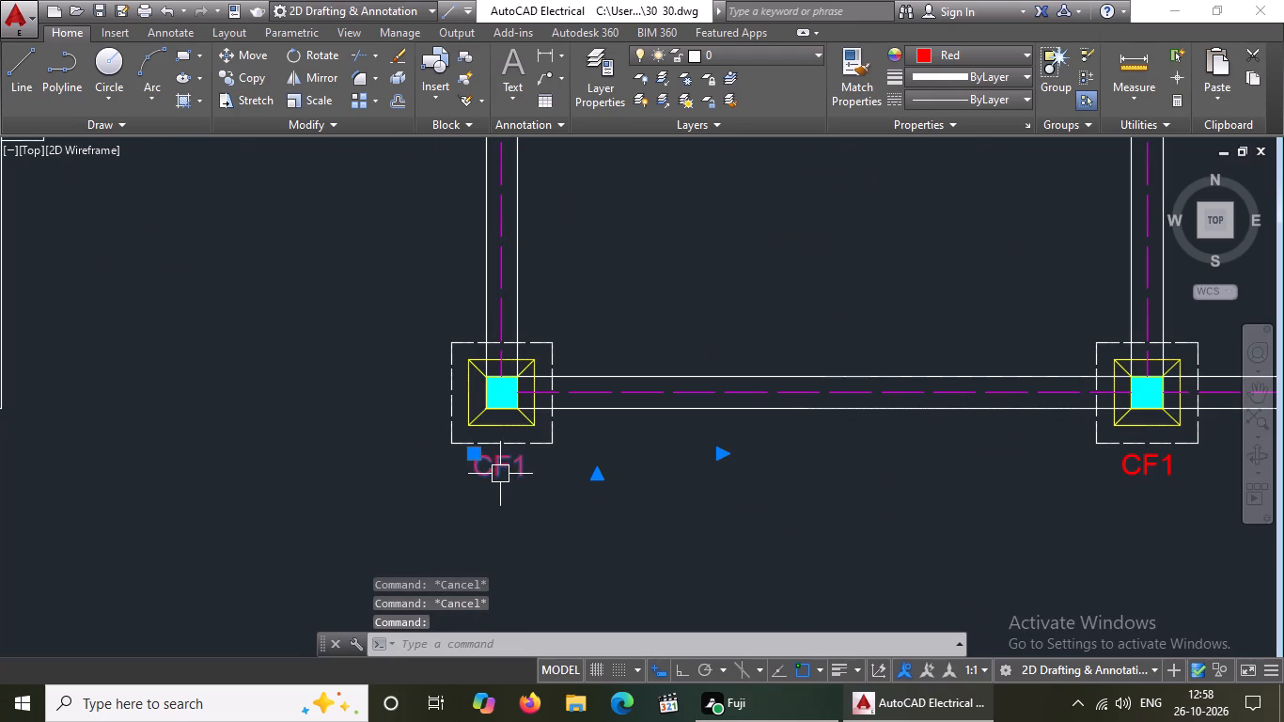
key("Delete")
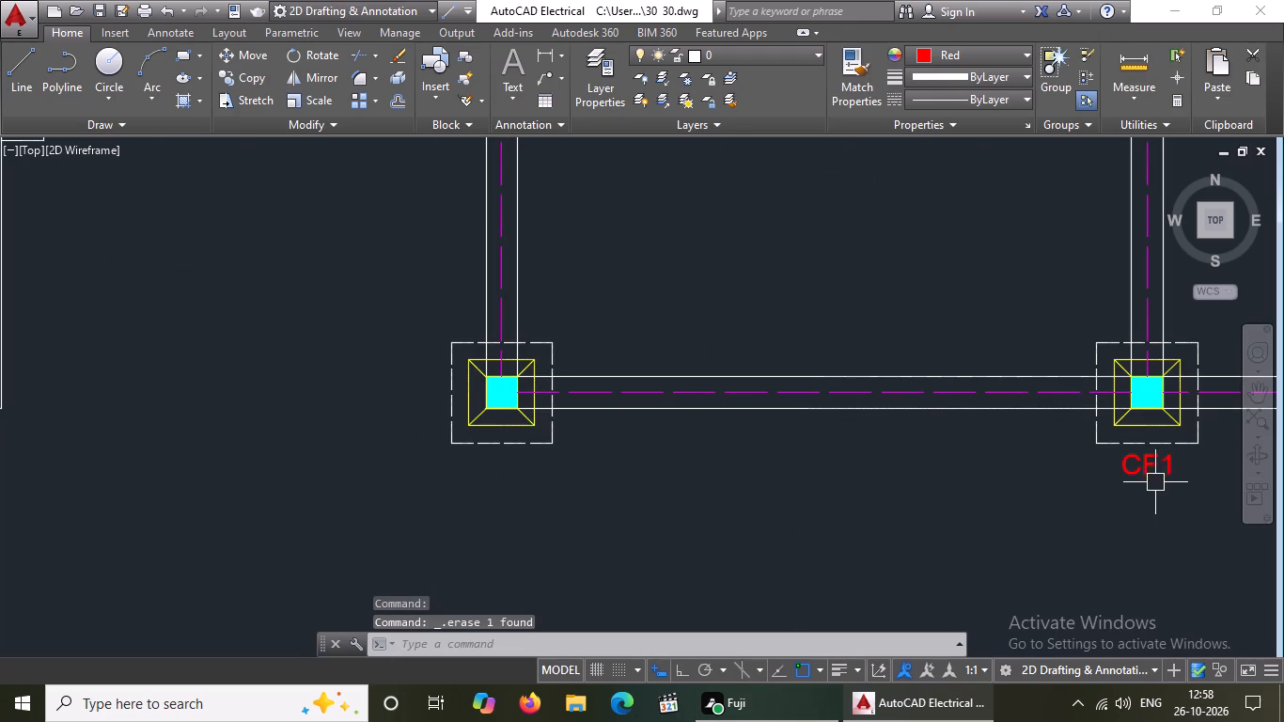
left_click(1154, 476)
key("Delete")
scroll(1059, 477, "down", 5)
scroll(1157, 461, "up", 3)
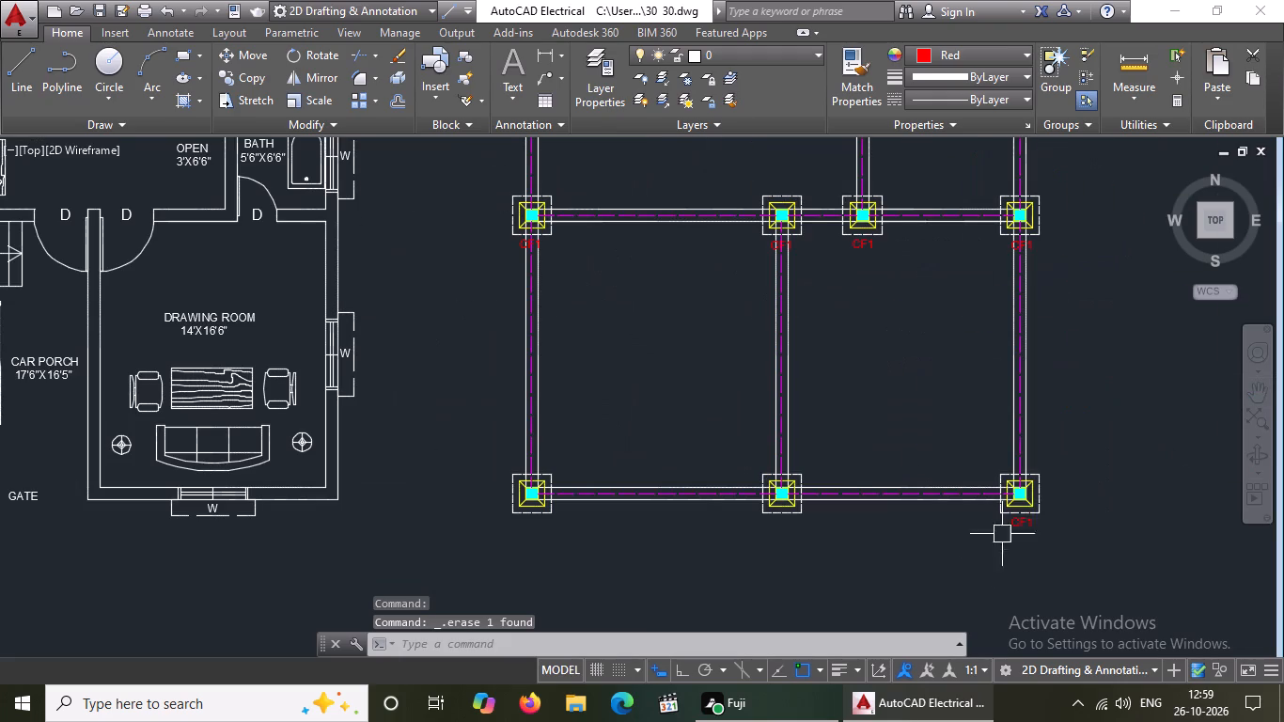
left_click(1018, 524)
key("Delete")
scroll(1011, 522, "down", 2)
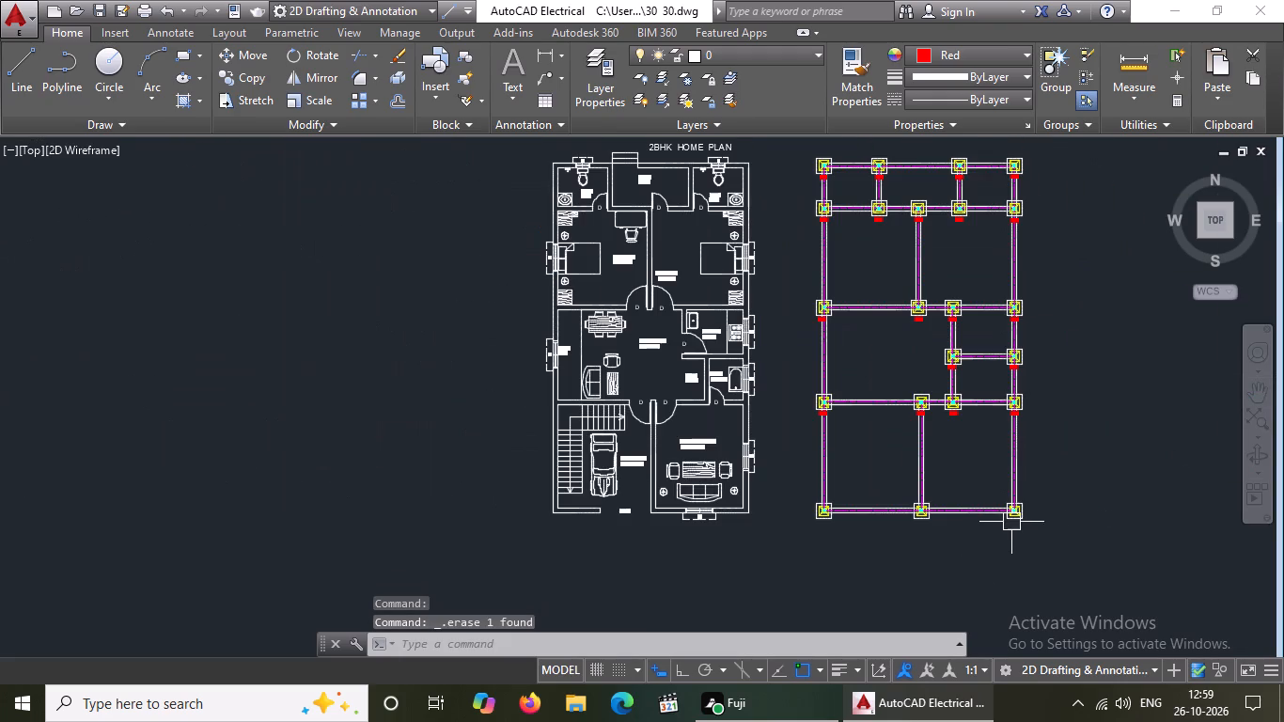
key("Escape")
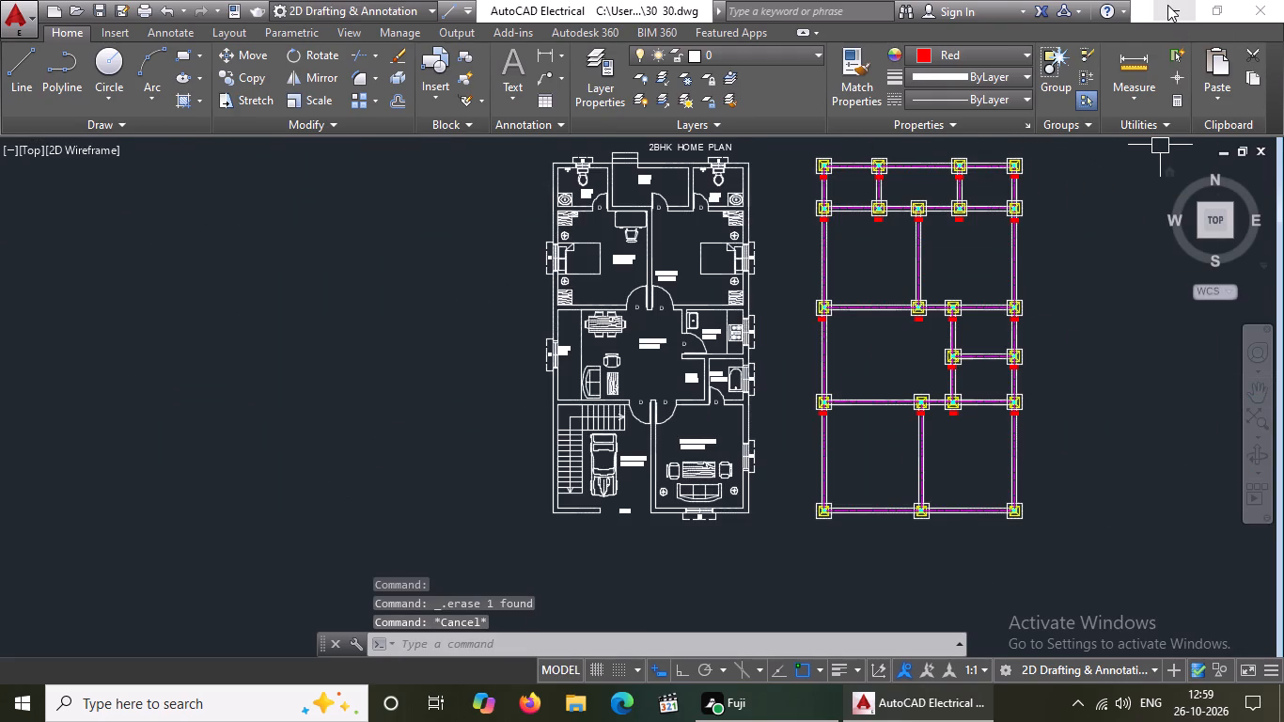
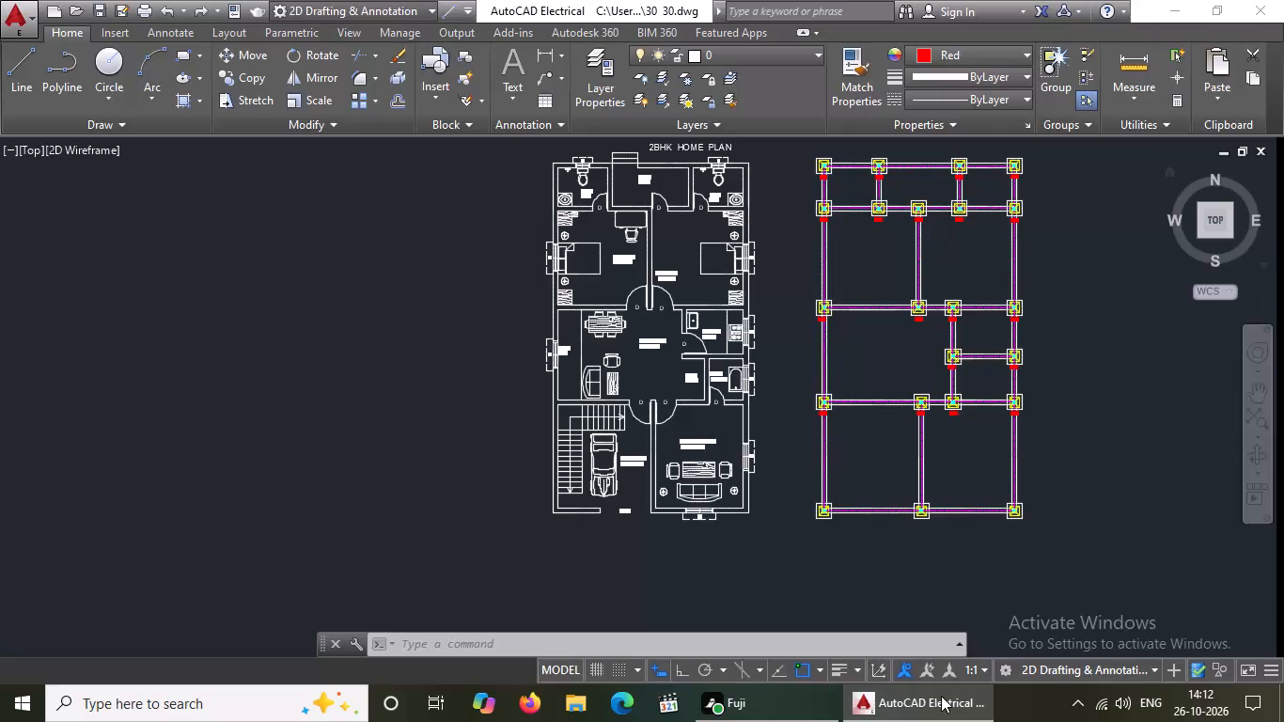
Delete the four CF1 labels below the footings in the row directly above the bottom row of the footing plan.
scroll(1039, 403, "up", 2)
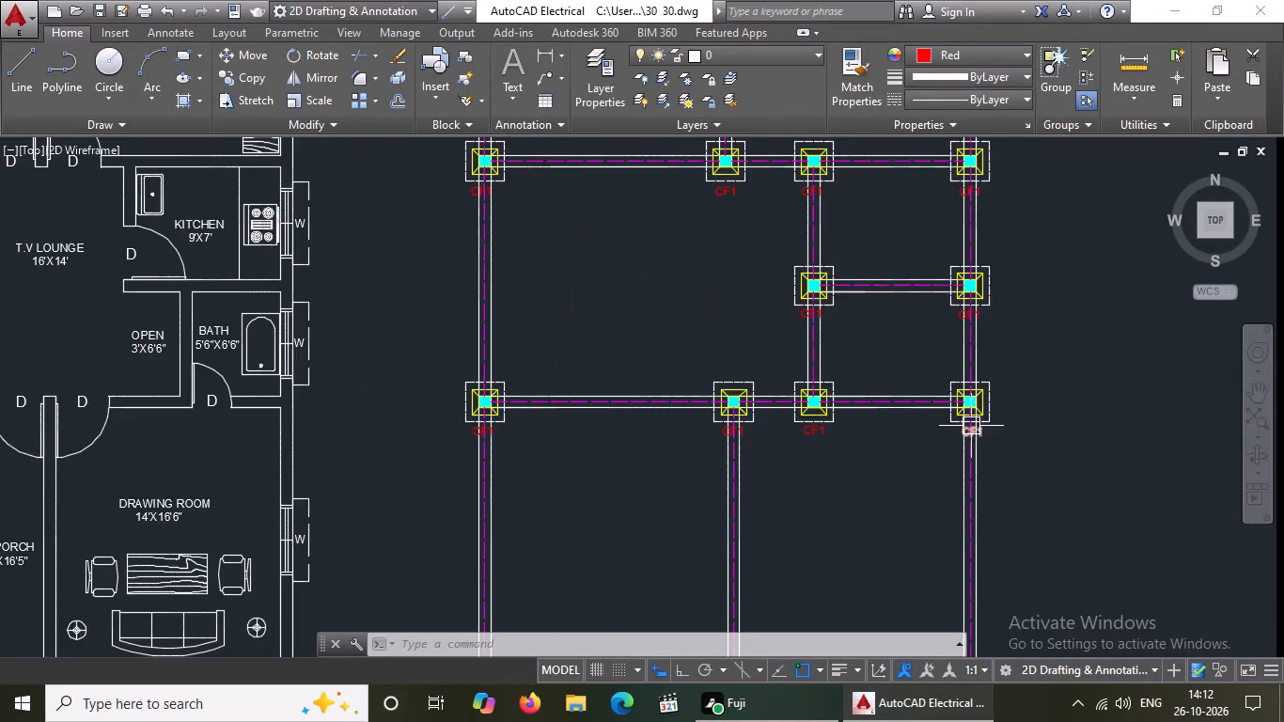
scroll(971, 426, "up", 2)
left_click(993, 439)
key("Delete")
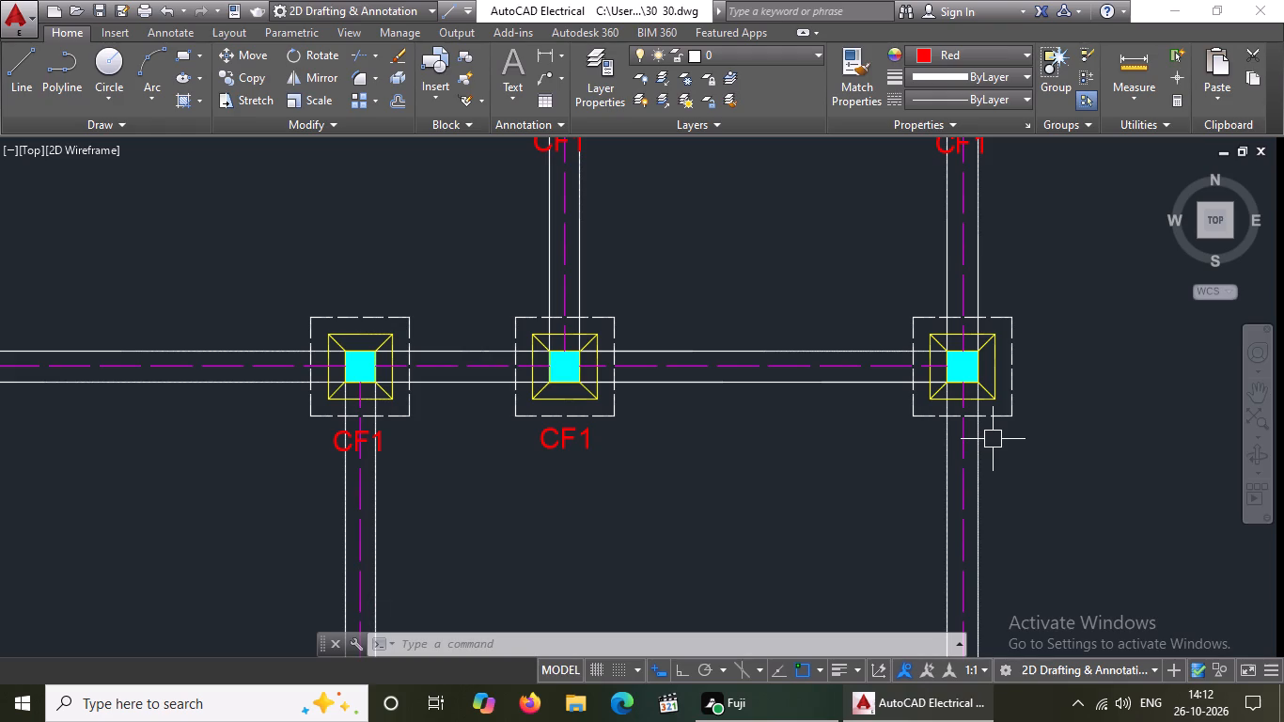
left_click(553, 435)
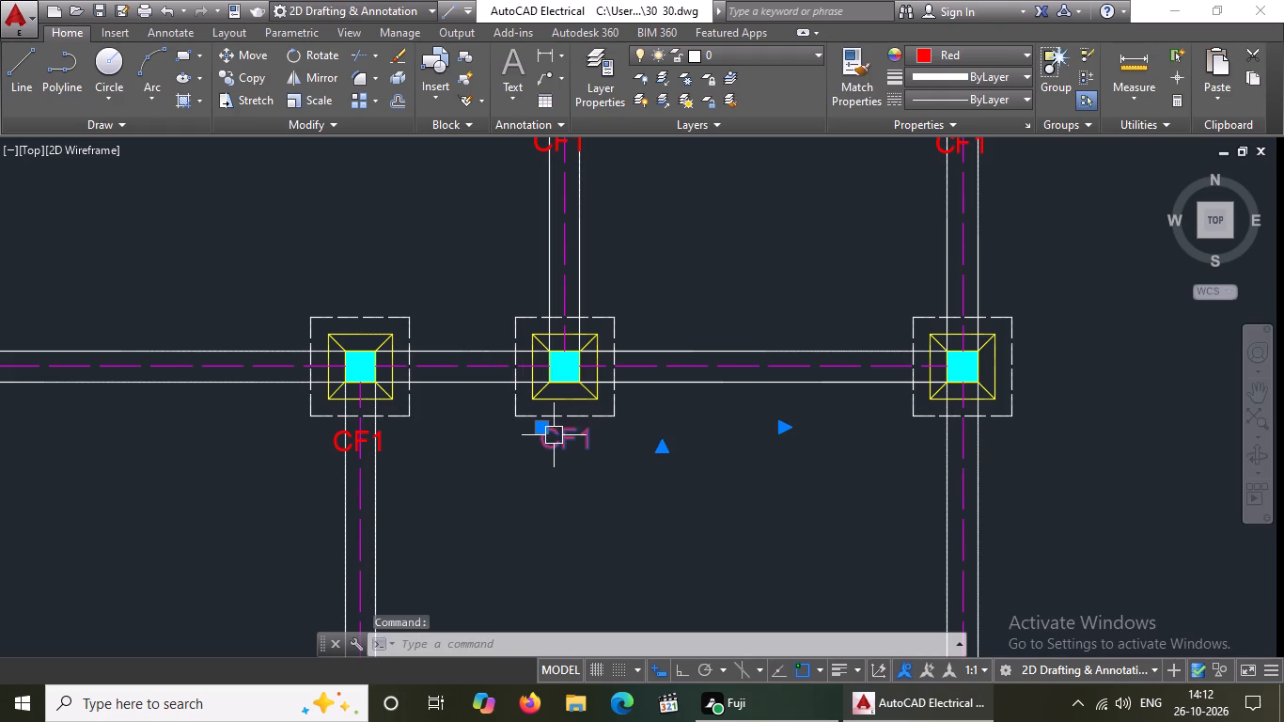
key("Delete")
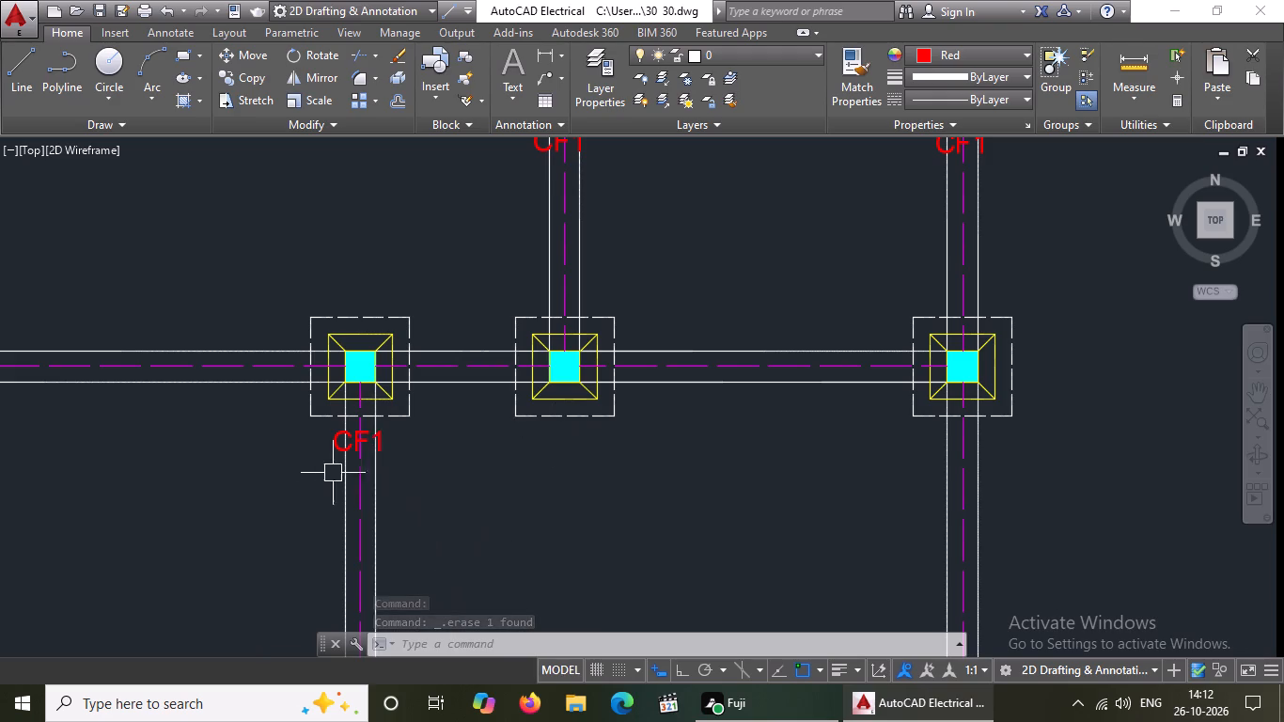
scroll(342, 457, "up", 3)
left_click(319, 427)
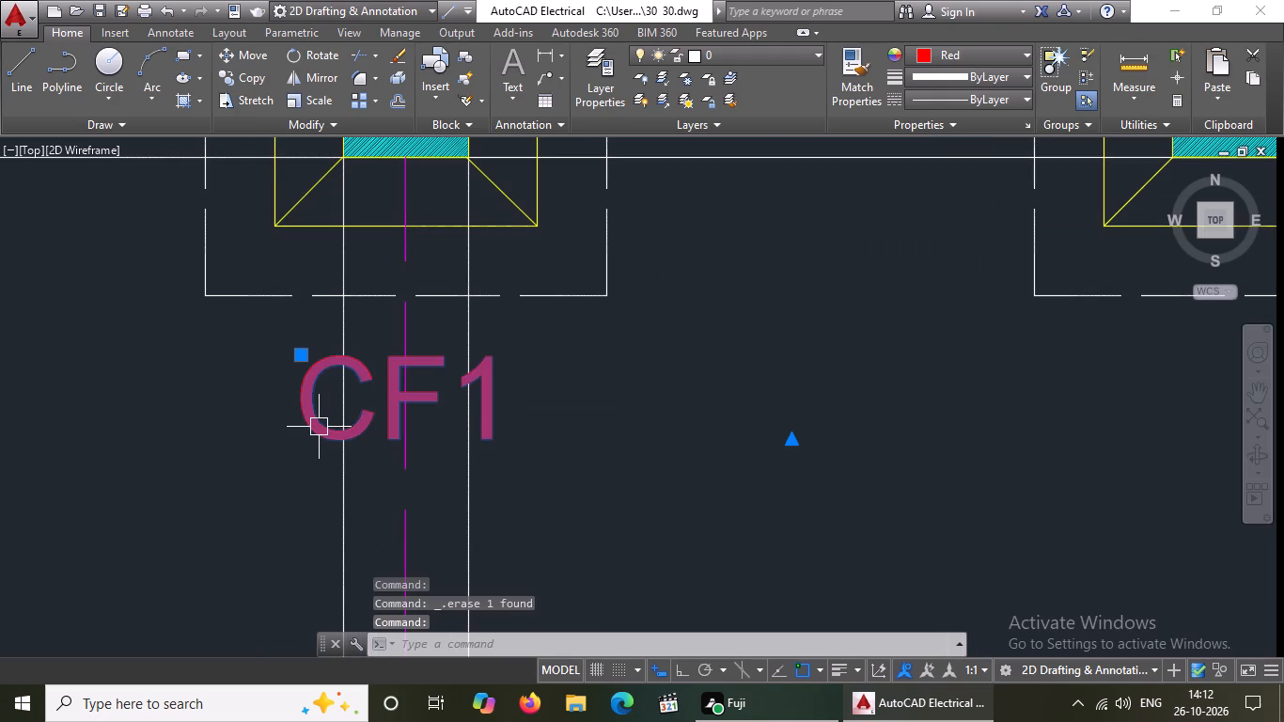
key("Delete")
scroll(396, 394, "down", 9)
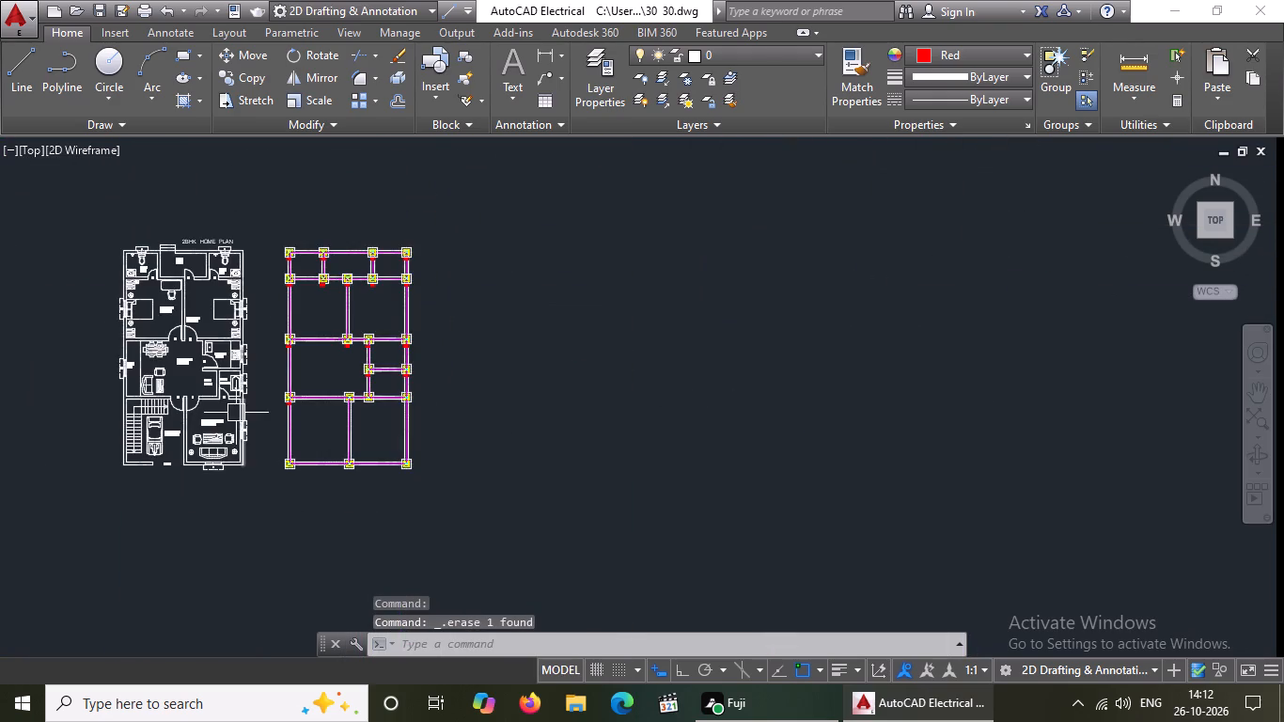
scroll(244, 409, "up", 3)
scroll(360, 385, "up", 3)
left_click(547, 414)
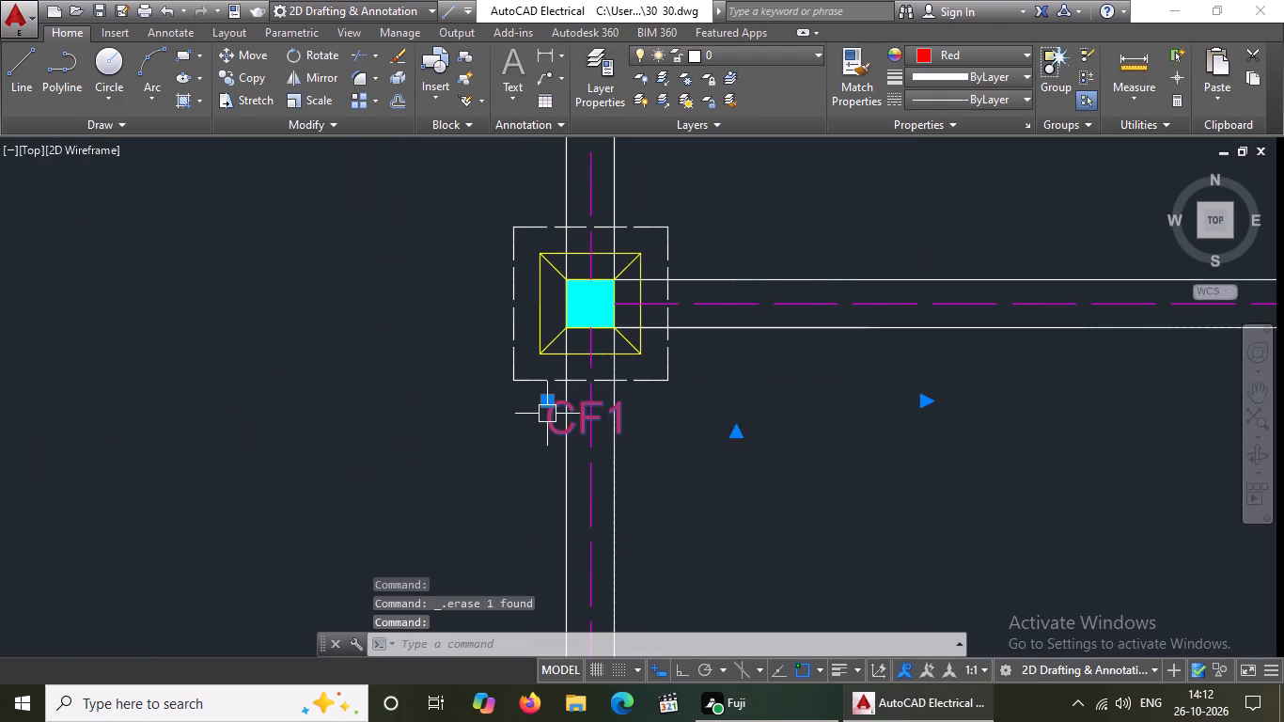
key("Delete")
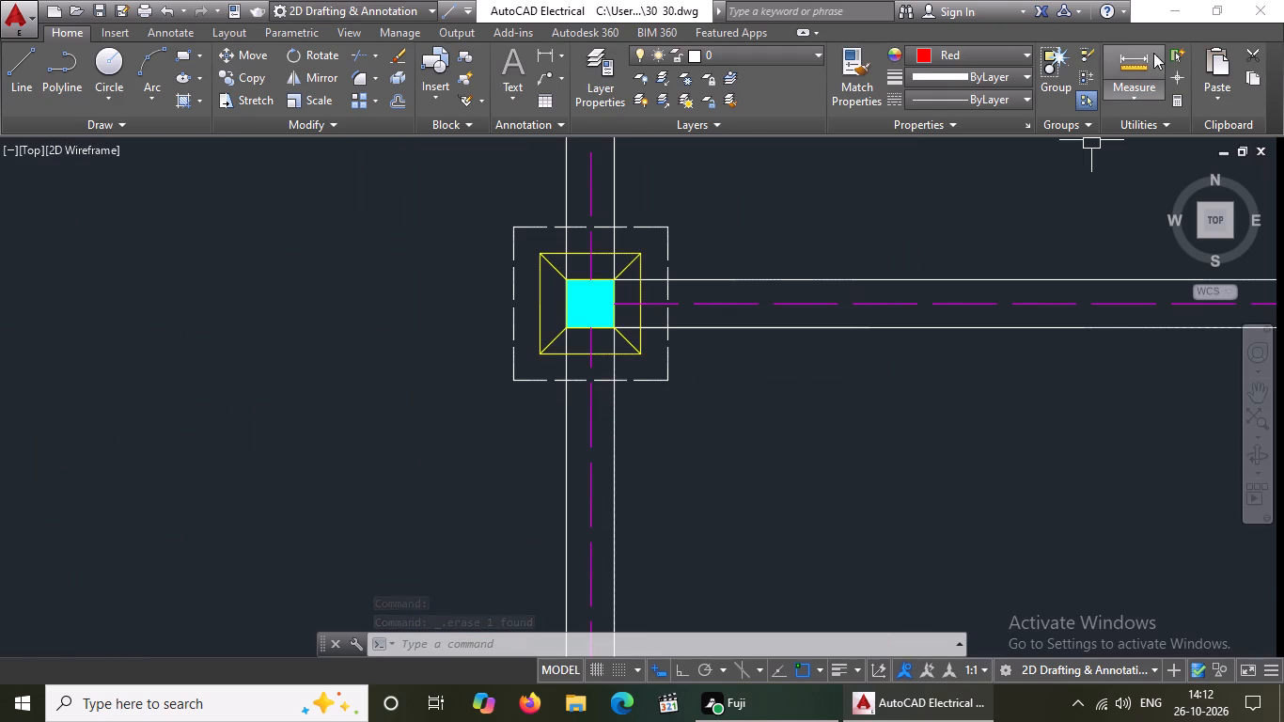
Delete the CF1 labels below the two footings joined by the short horizontal beam beside the kitchen and bath area.
scroll(689, 276, "down", 3)
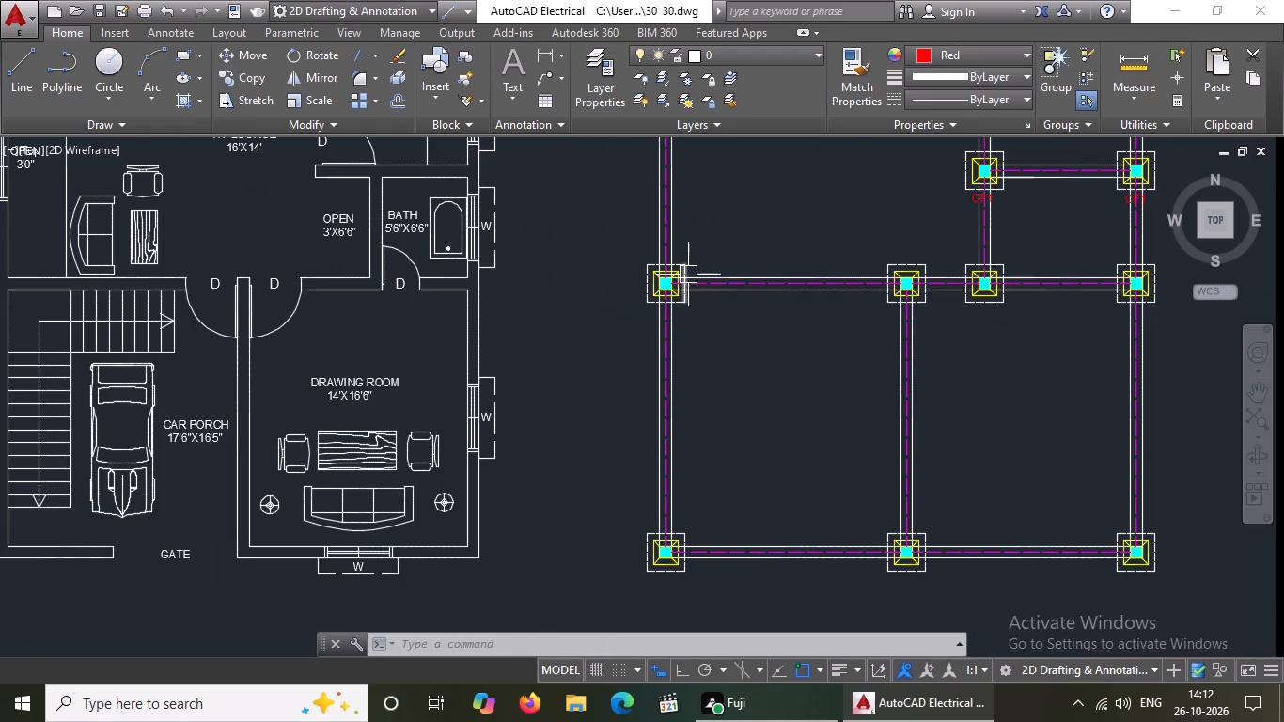
scroll(964, 306, "down", 3)
scroll(1014, 268, "up", 4)
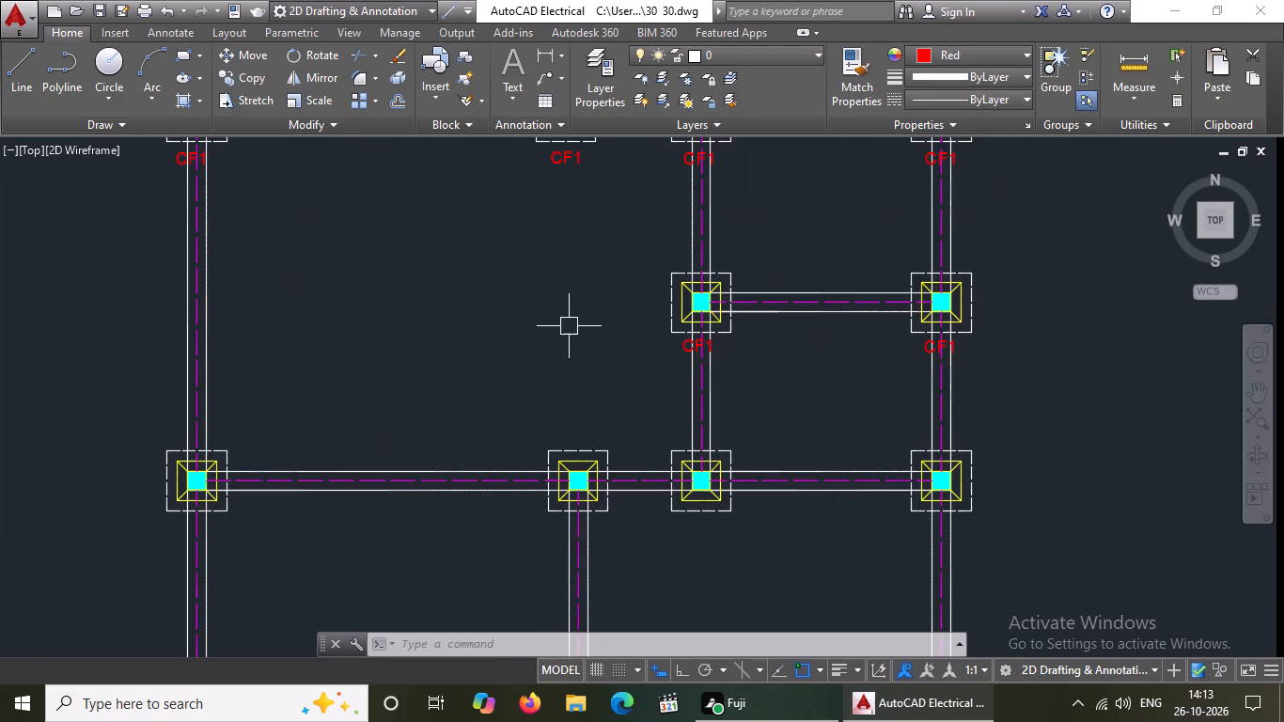
scroll(652, 353, "up", 3)
left_click(782, 322)
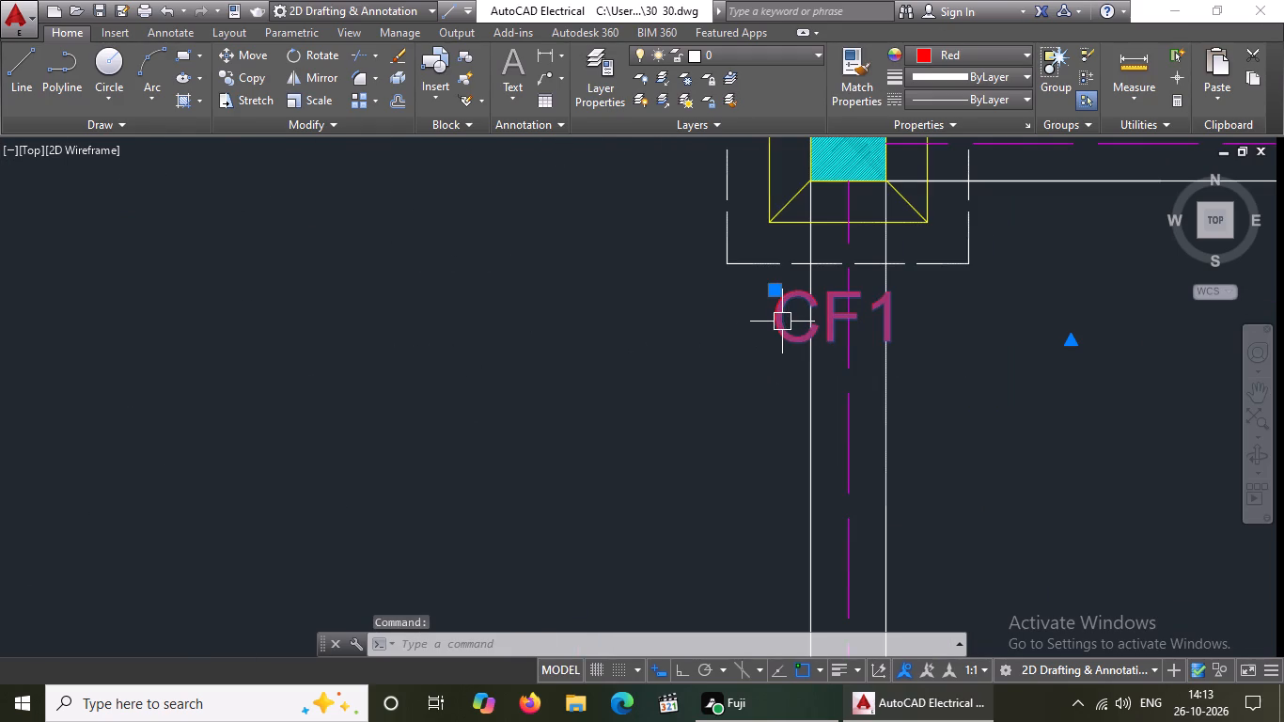
key("Delete")
scroll(791, 313, "down", 6)
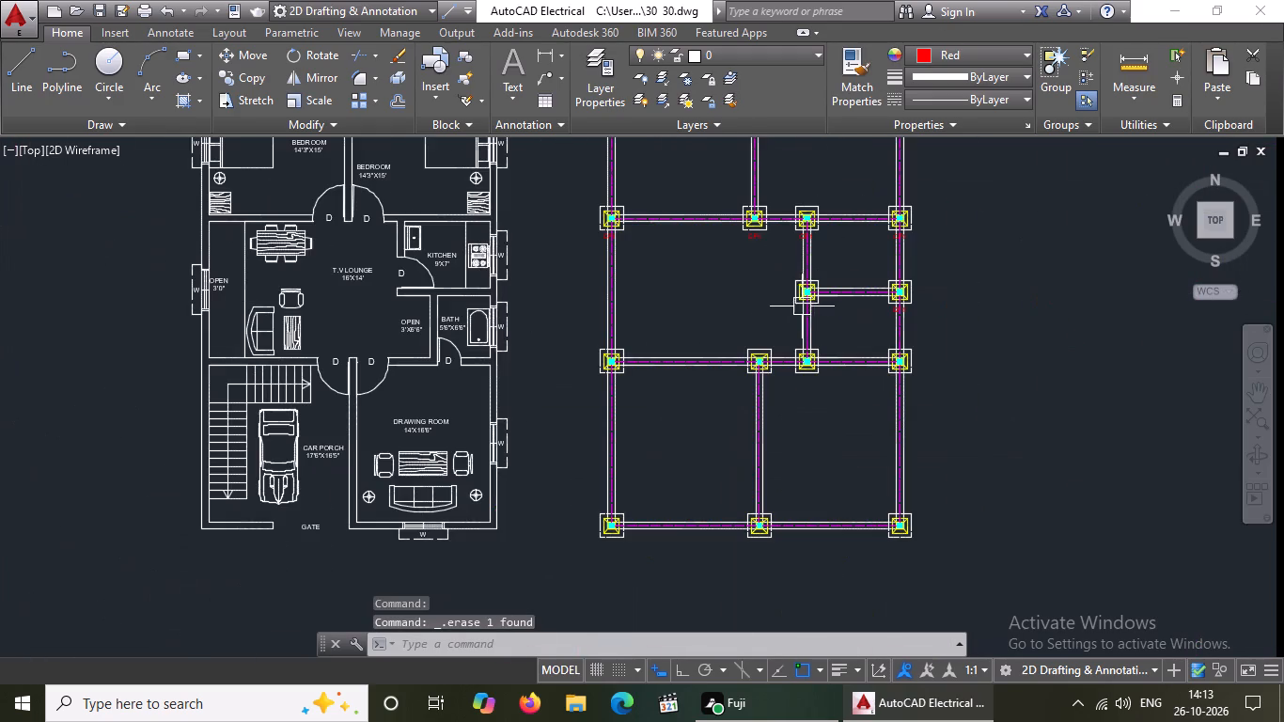
scroll(876, 287, "up", 6)
scroll(1062, 487, "down", 3)
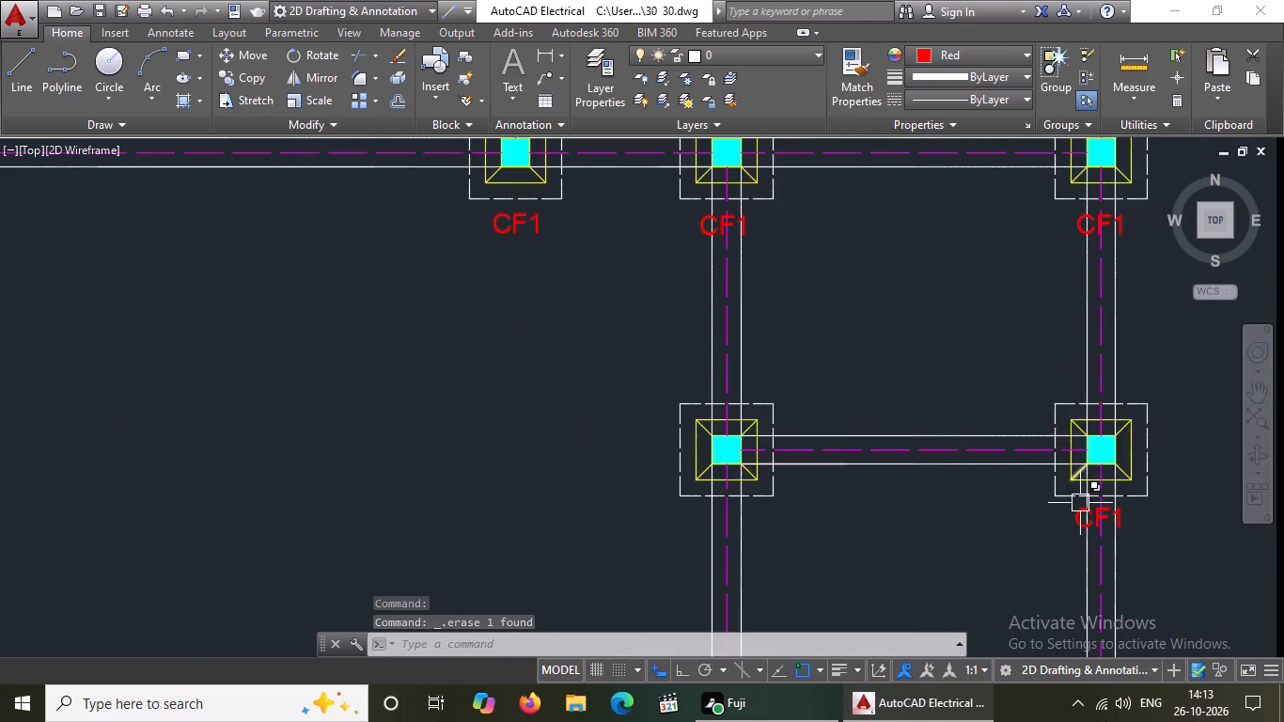
scroll(1154, 529, "up", 3)
left_click(832, 494)
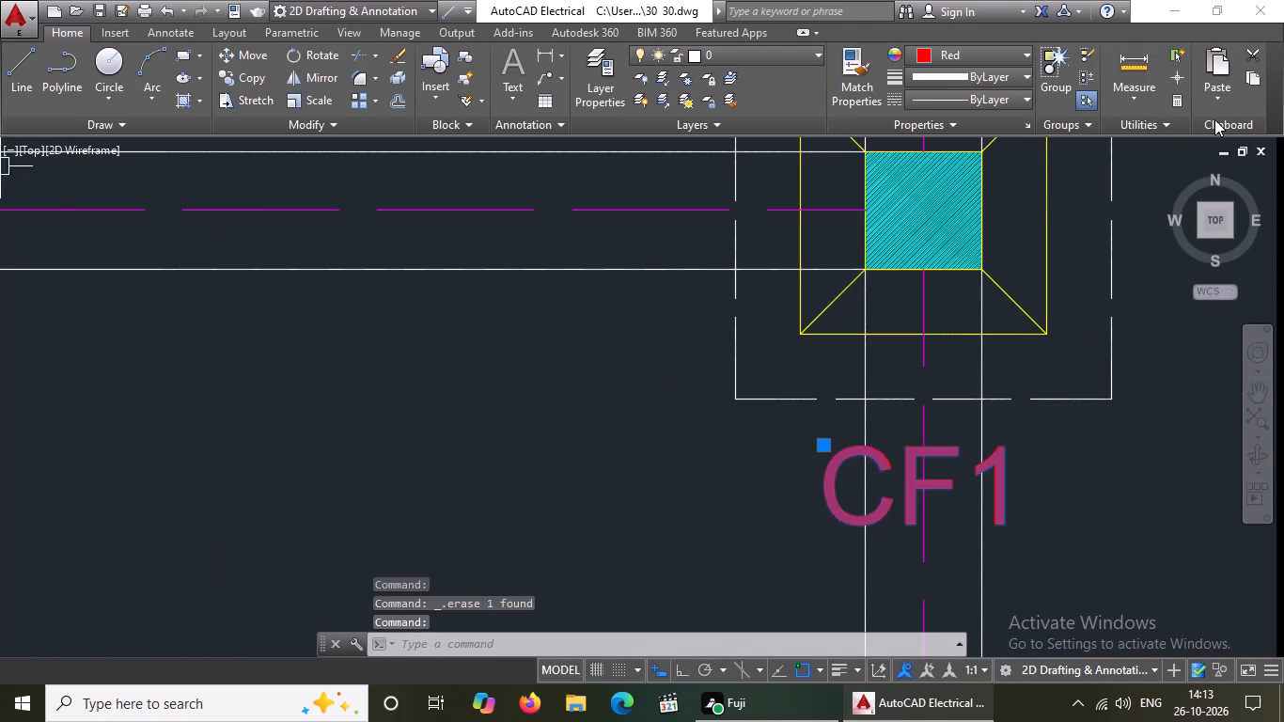
key("Delete")
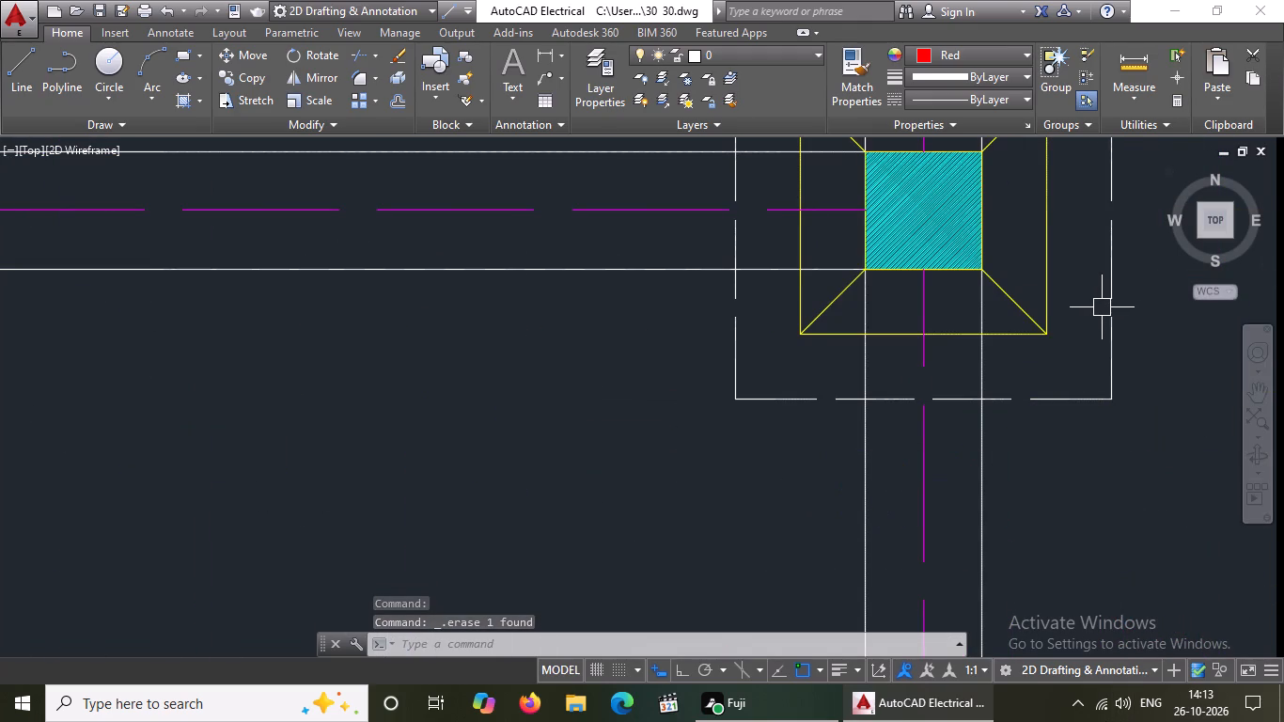
Delete the CF1 labels below the two leftmost footings in the third row from the top of the plan.
scroll(700, 425, "down", 3)
scroll(612, 421, "down", 3)
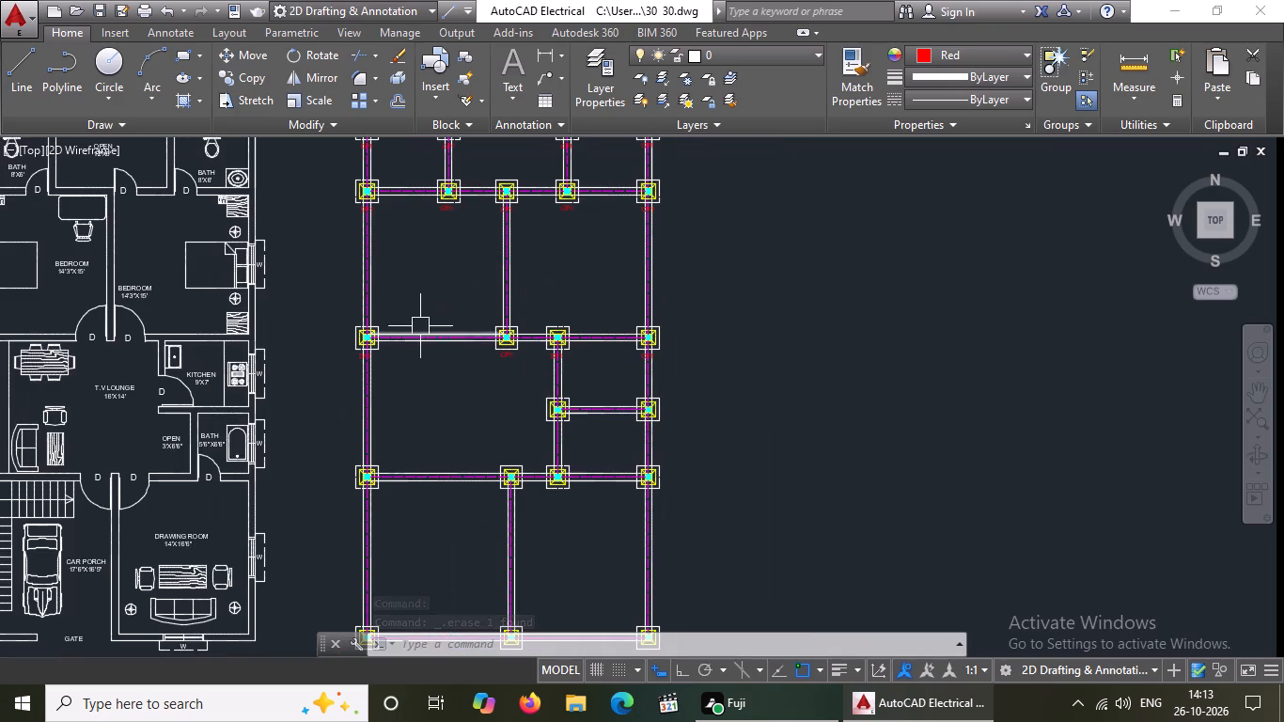
scroll(300, 354, "up", 3)
scroll(450, 351, "up", 2)
left_click(438, 360)
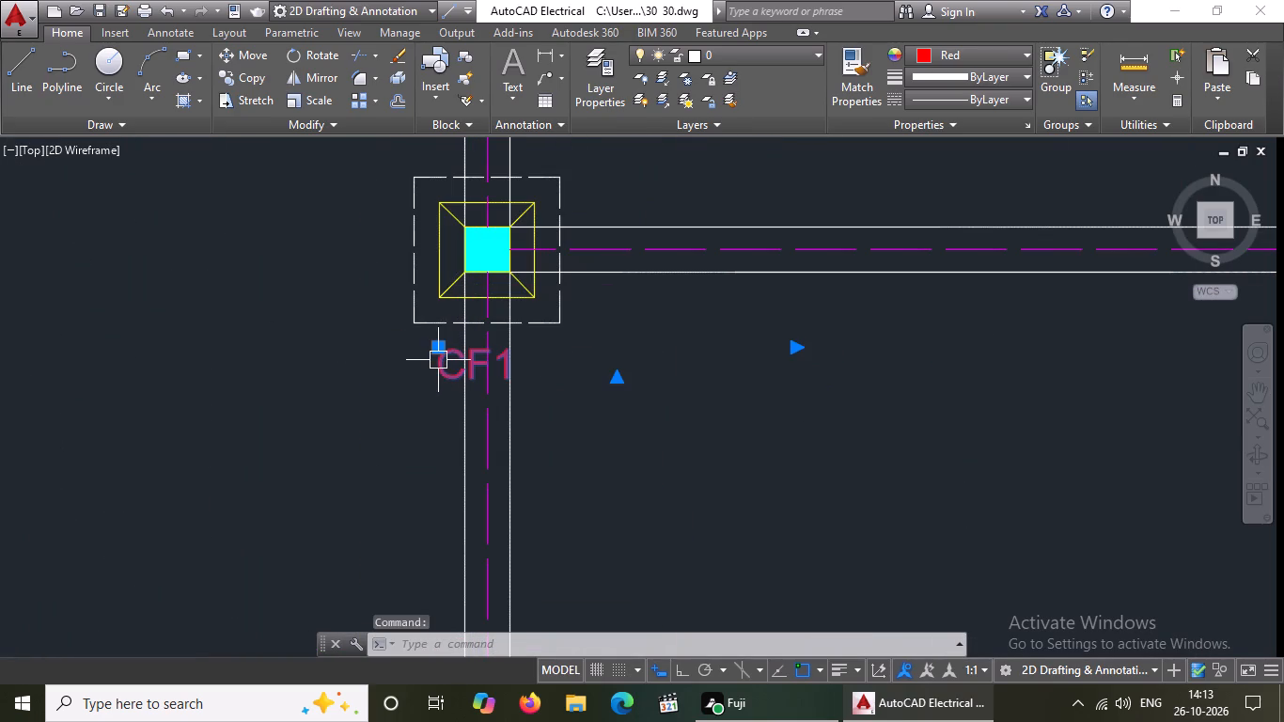
key("Delete")
scroll(601, 383, "down", 3)
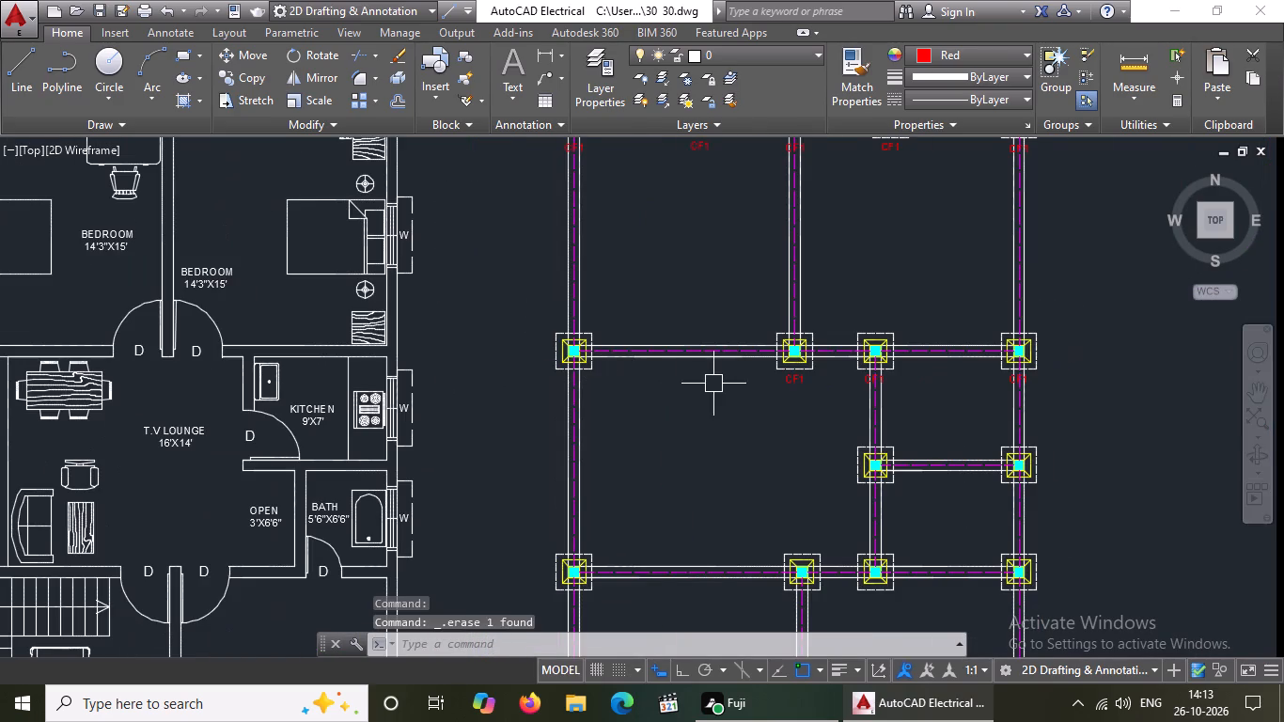
scroll(781, 380, "up", 3)
left_click(836, 383)
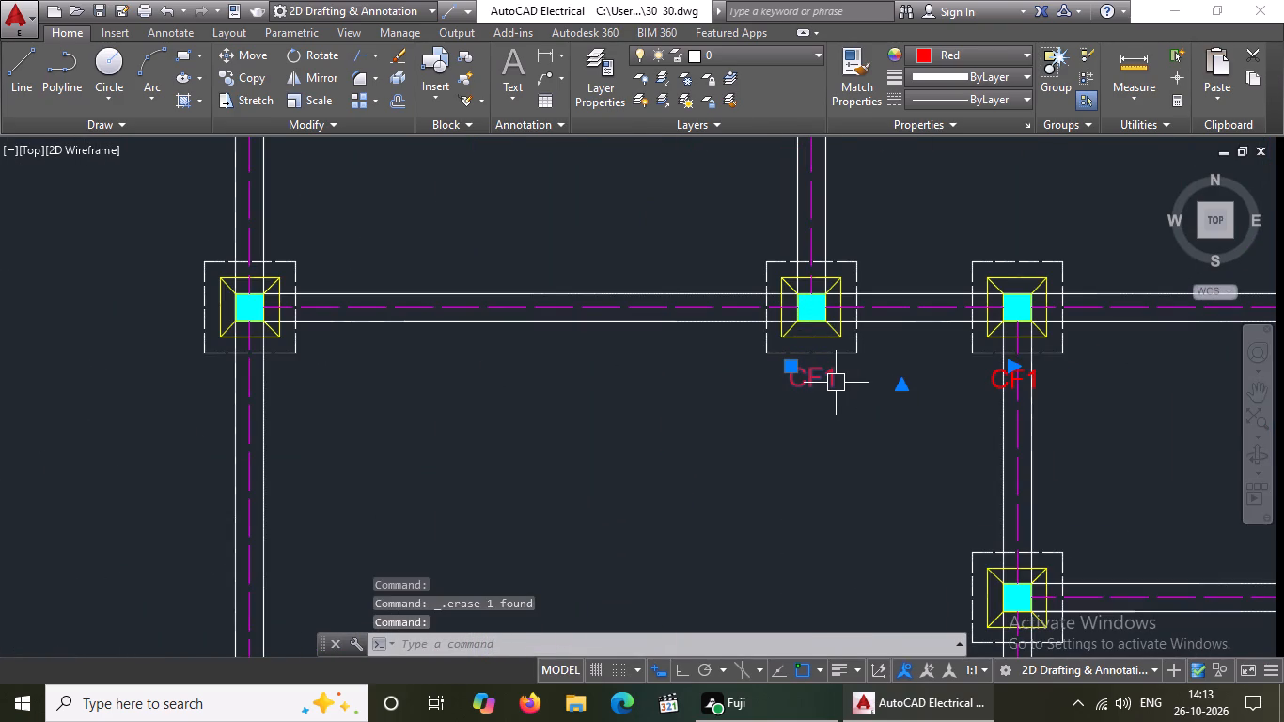
key("Delete")
Delete the CF1 labels below the two rightmost footings in the third row from the top.
scroll(823, 379, "down", 4)
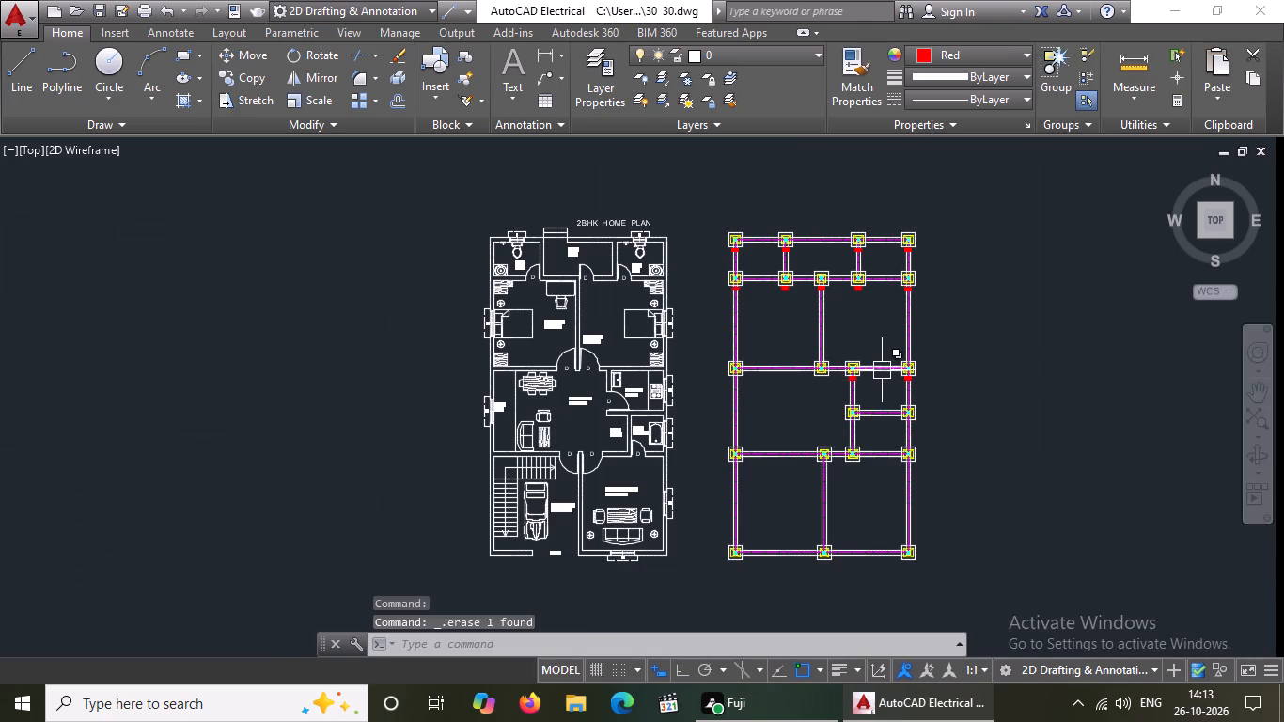
scroll(865, 372, "up", 6)
left_click(788, 479)
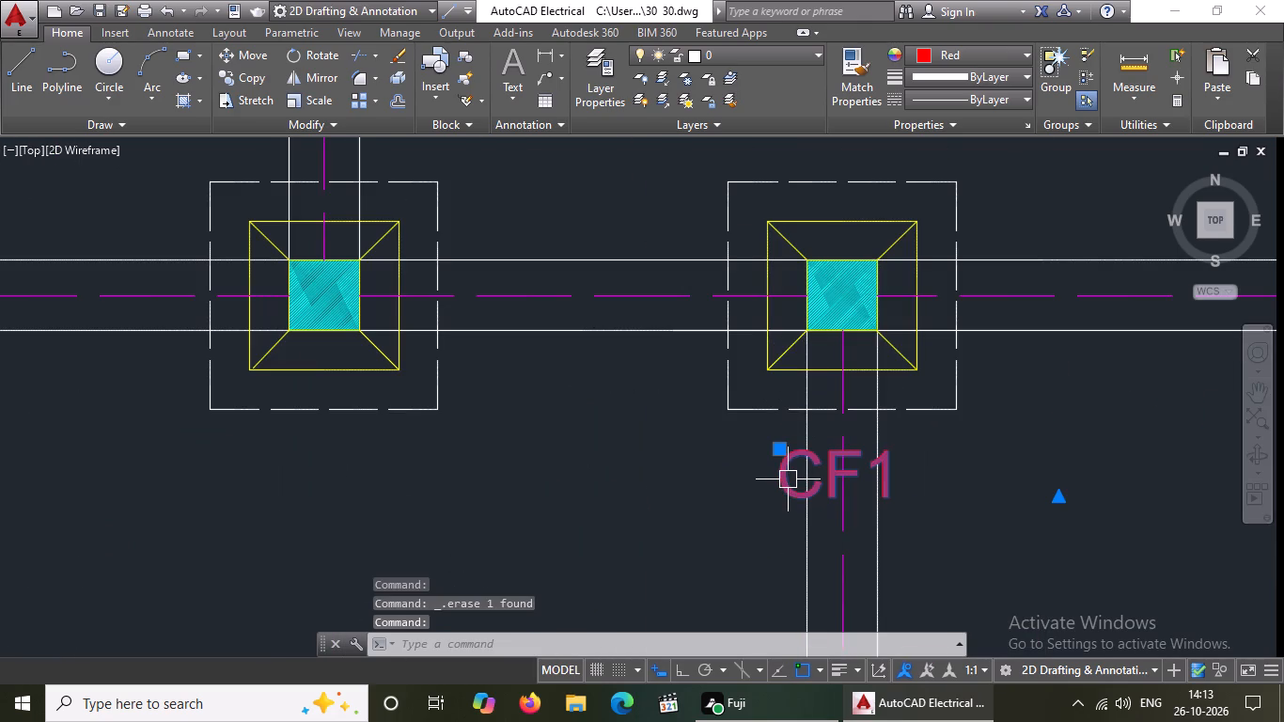
key("Delete")
scroll(777, 471, "down", 7)
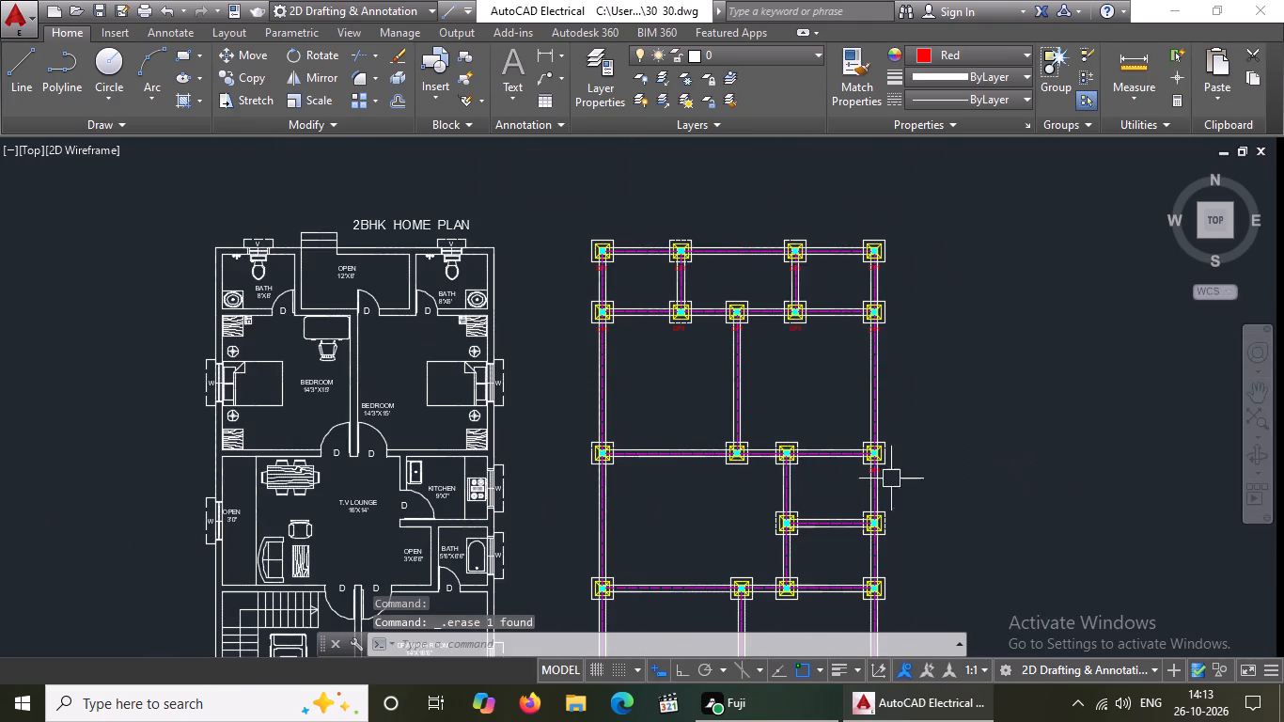
scroll(868, 479, "up", 7)
left_click(868, 342)
key("Delete")
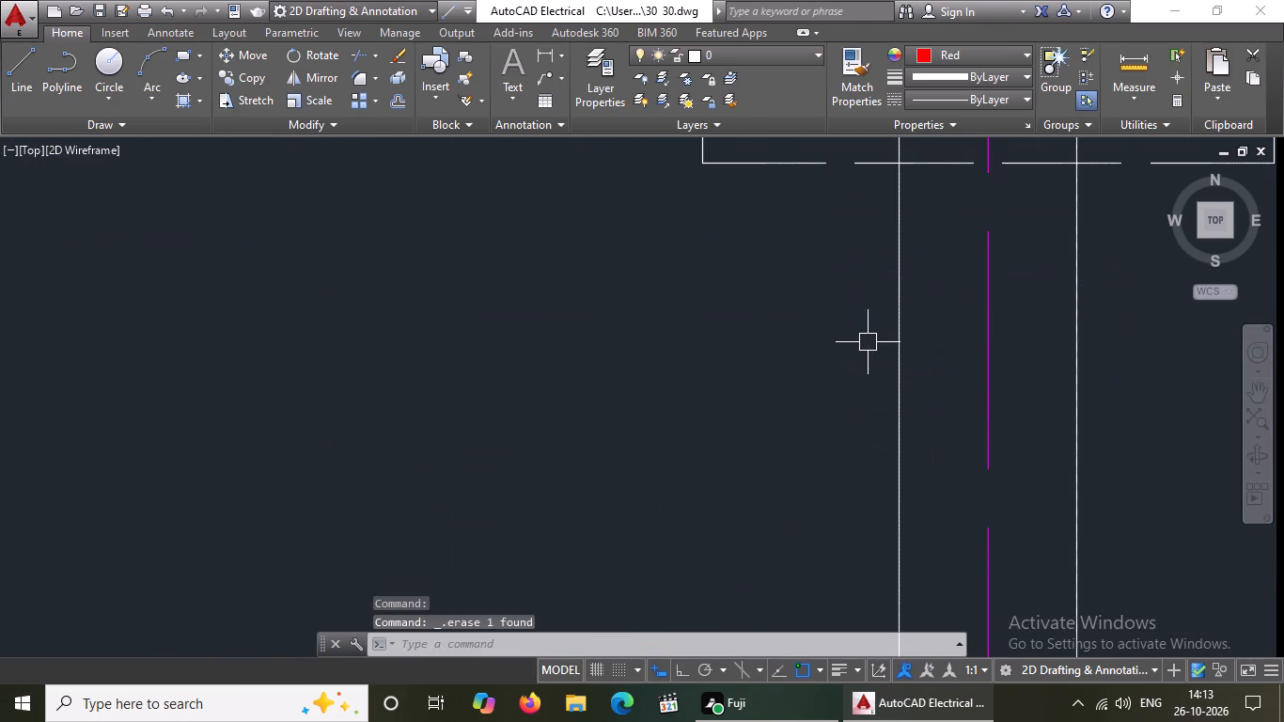
Delete the CF1 labels below the left-end footings of the second row and the top row.
scroll(867, 344, "down", 8)
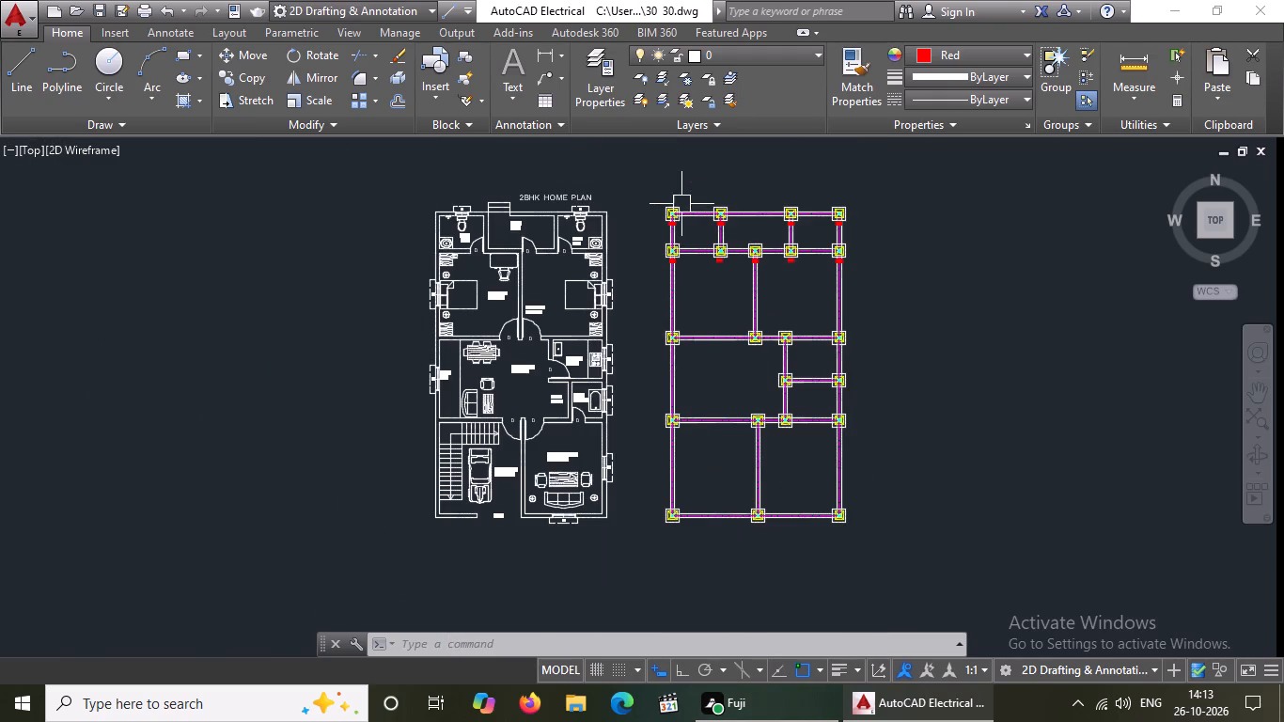
scroll(687, 204, "up", 3)
scroll(616, 282, "up", 2)
scroll(620, 297, "down", 3)
scroll(611, 399, "up", 3)
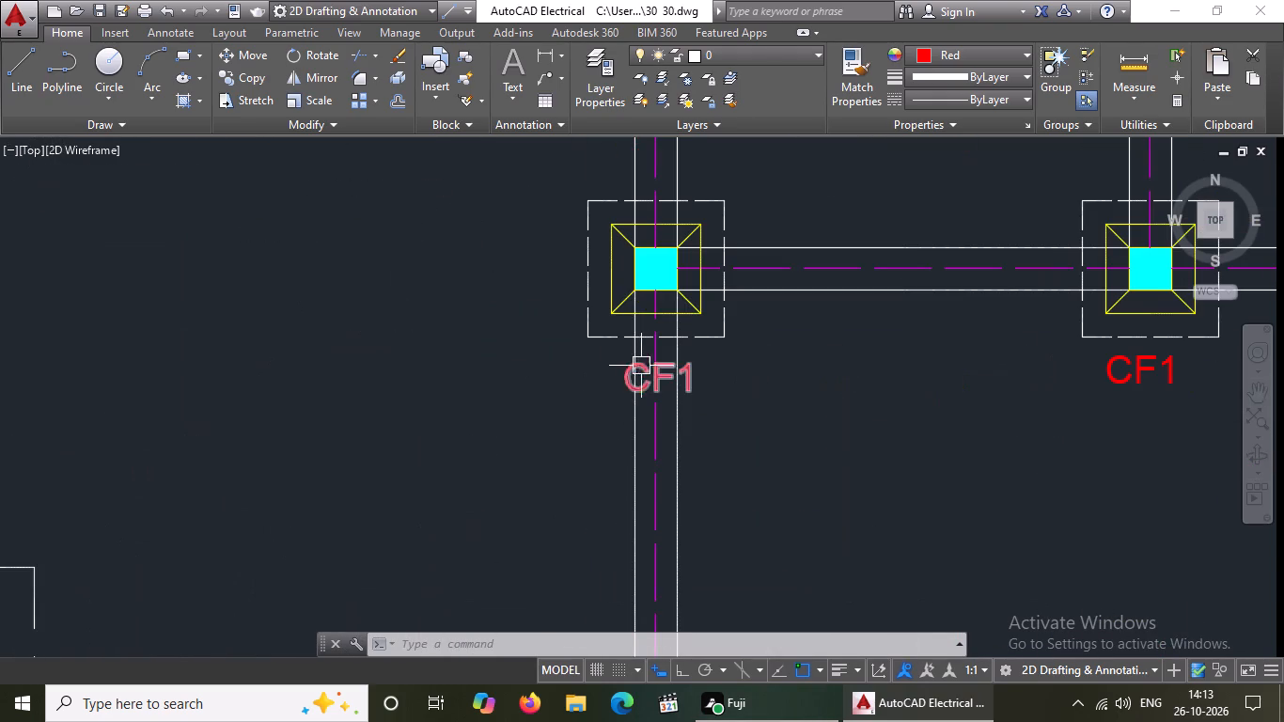
left_click(627, 369)
key("Delete")
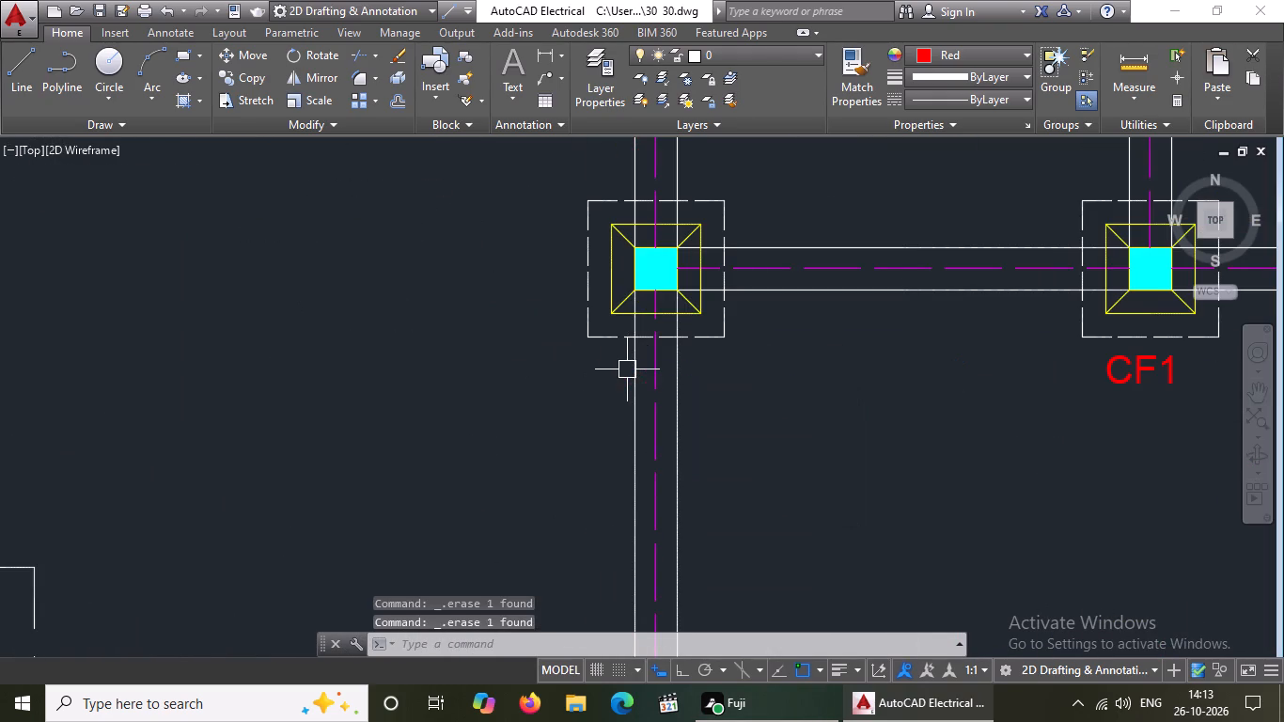
scroll(640, 362, "down", 4)
scroll(643, 291, "up", 6)
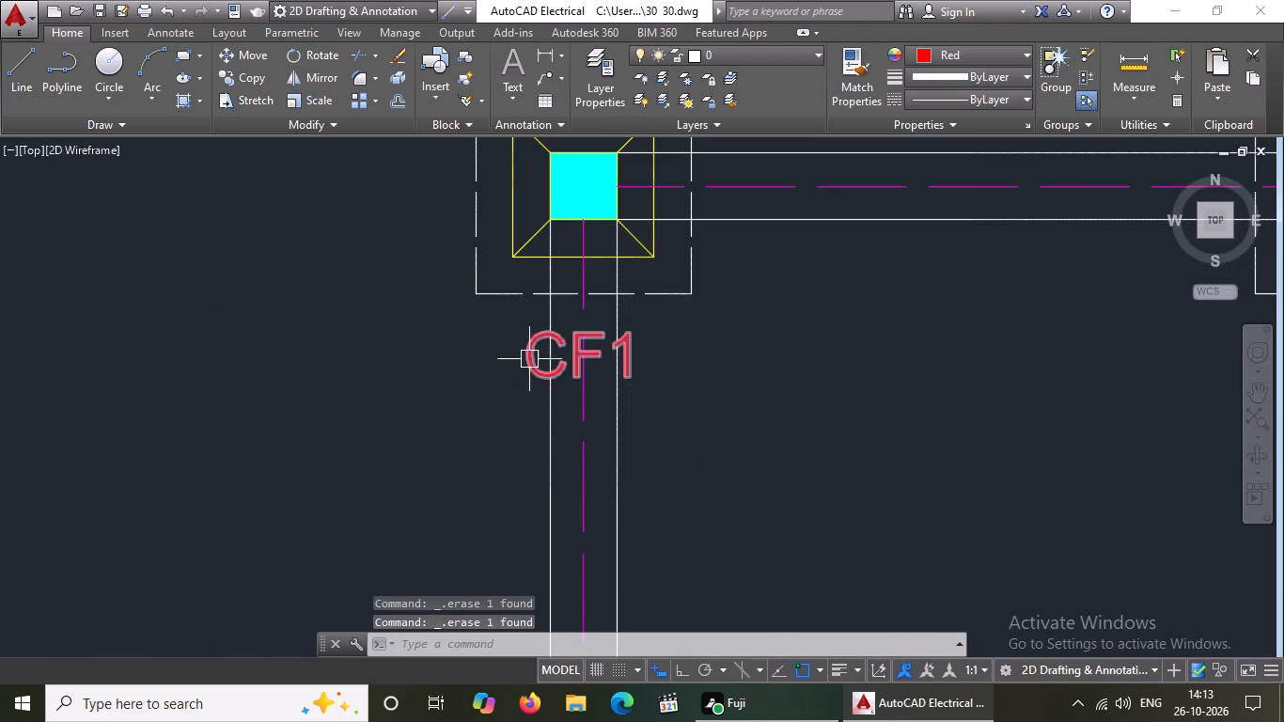
left_click(529, 359)
key("Delete")
Delete the CF1 labels below the second footing from the left in the top row and in the second row.
scroll(541, 336, "down", 4)
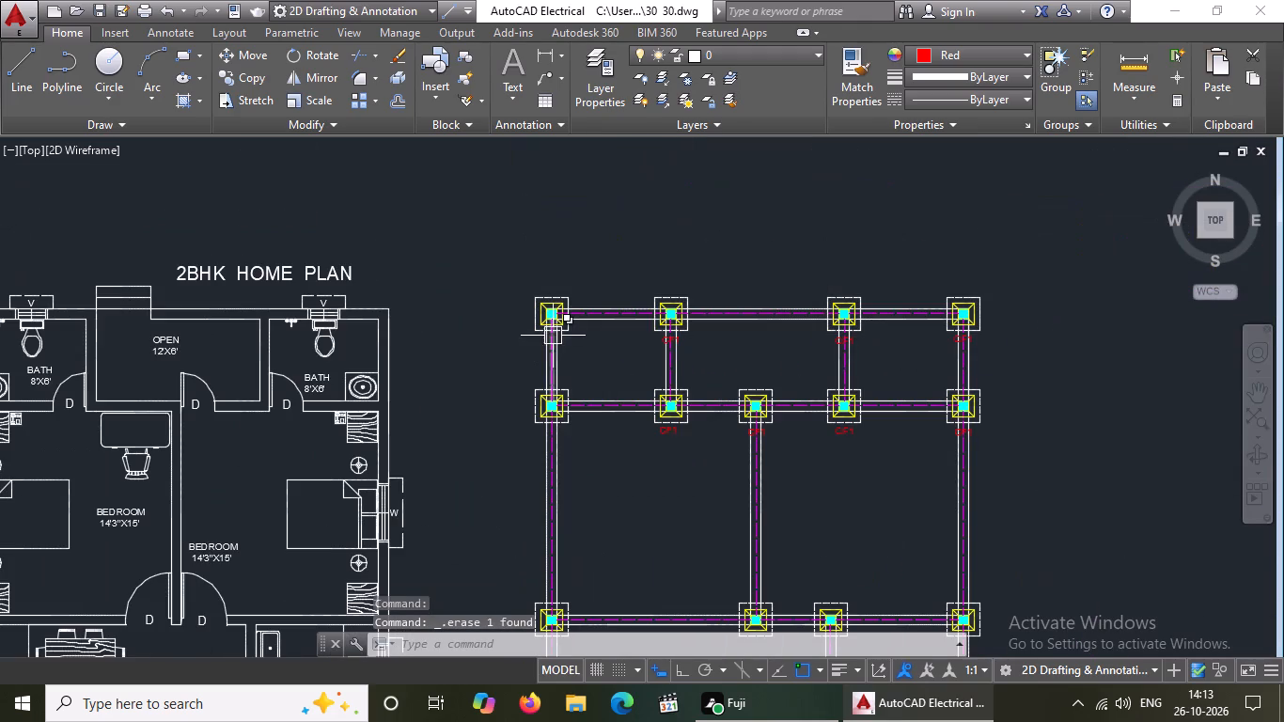
scroll(666, 347, "up", 5)
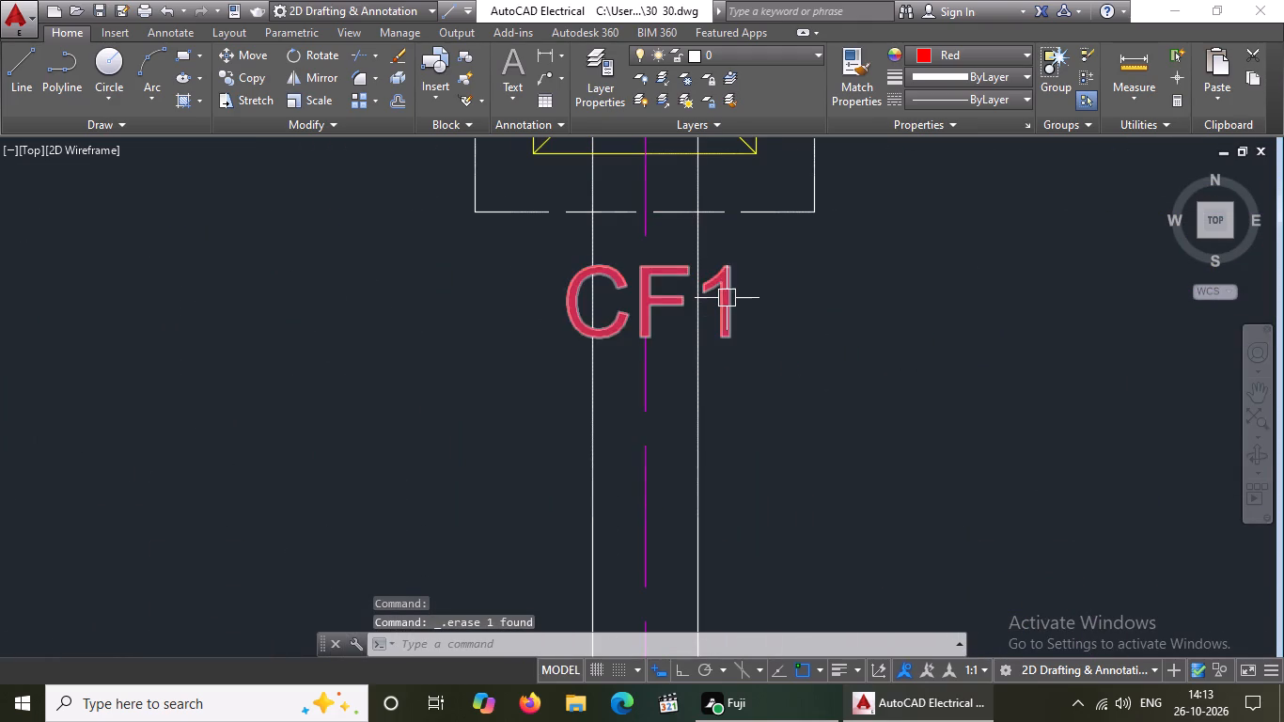
left_click(727, 298)
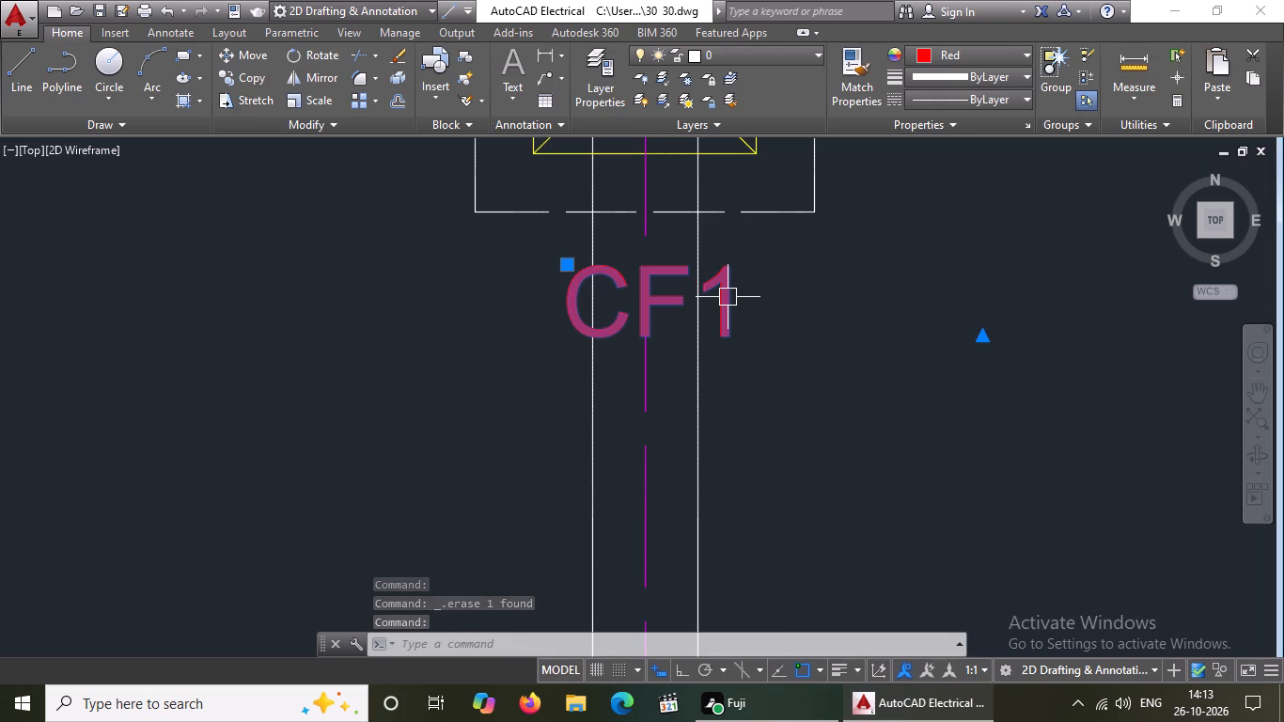
key("Delete")
scroll(730, 264, "down", 4)
scroll(735, 403, "up", 3)
left_click(665, 454)
key("Delete")
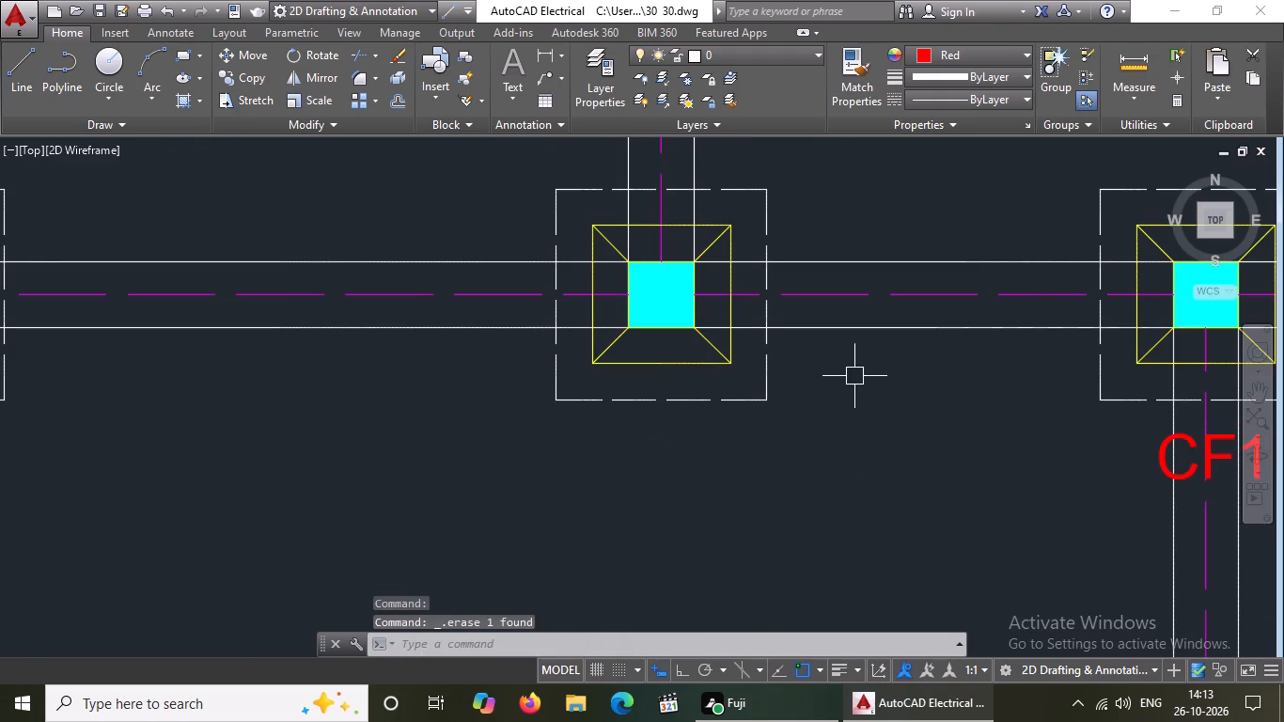
Delete the CF1 labels below the third and fourth footings from the left in the second row.
scroll(889, 364, "down", 4)
scroll(959, 374, "up", 5)
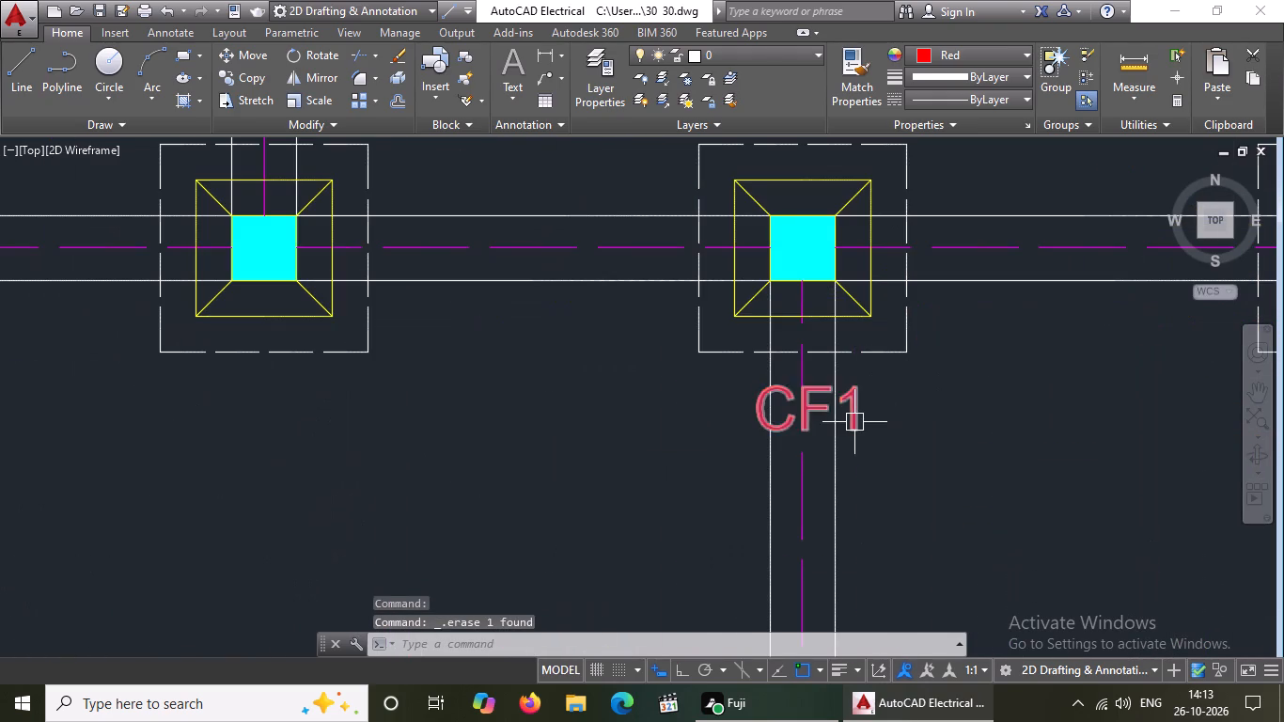
left_click(854, 422)
key("Delete")
scroll(889, 410, "down", 4)
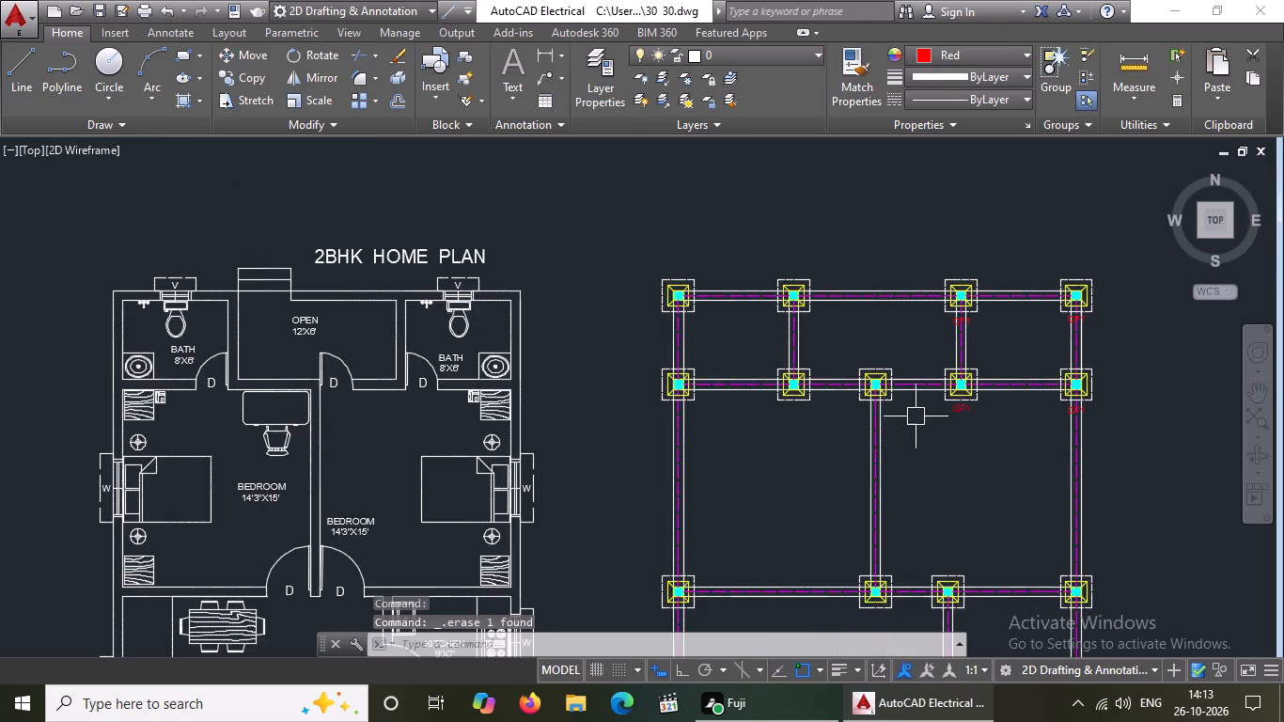
scroll(989, 414, "up", 4)
left_click(793, 392)
key("Delete")
Delete the CF1 label below the right-end footing of the second row.
scroll(840, 401, "down", 3)
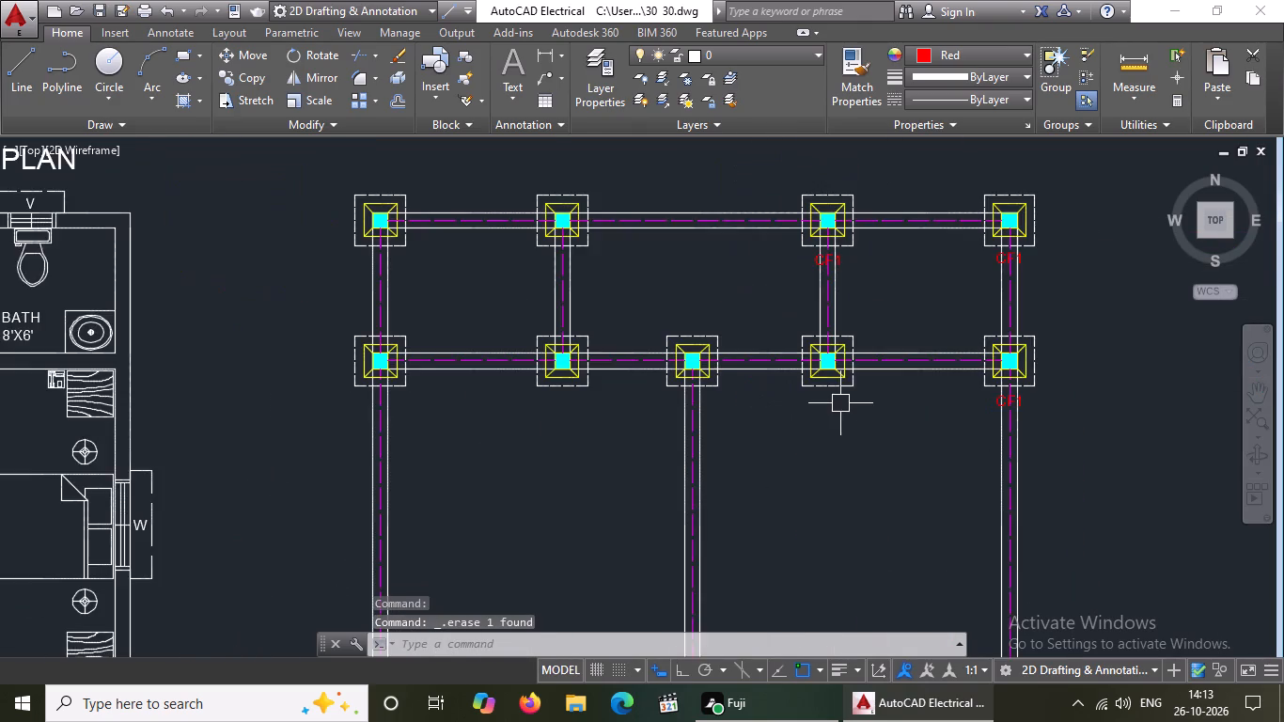
scroll(851, 400, "down", 1)
scroll(999, 397, "up", 3)
scroll(794, 397, "up", 2)
left_click(728, 446)
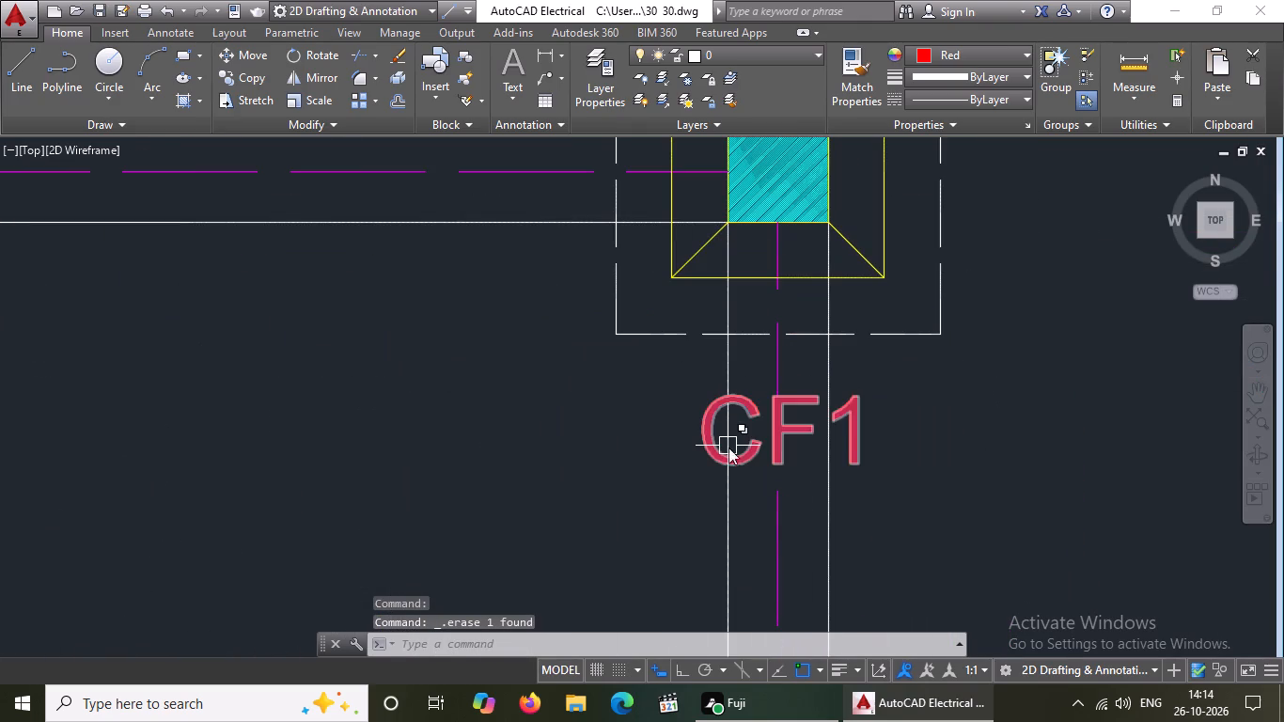
key("Delete")
Delete the CF1 labels below the third footing from the left and the right-end footing of the top row.
scroll(762, 436, "down", 4)
scroll(750, 352, "down", 2)
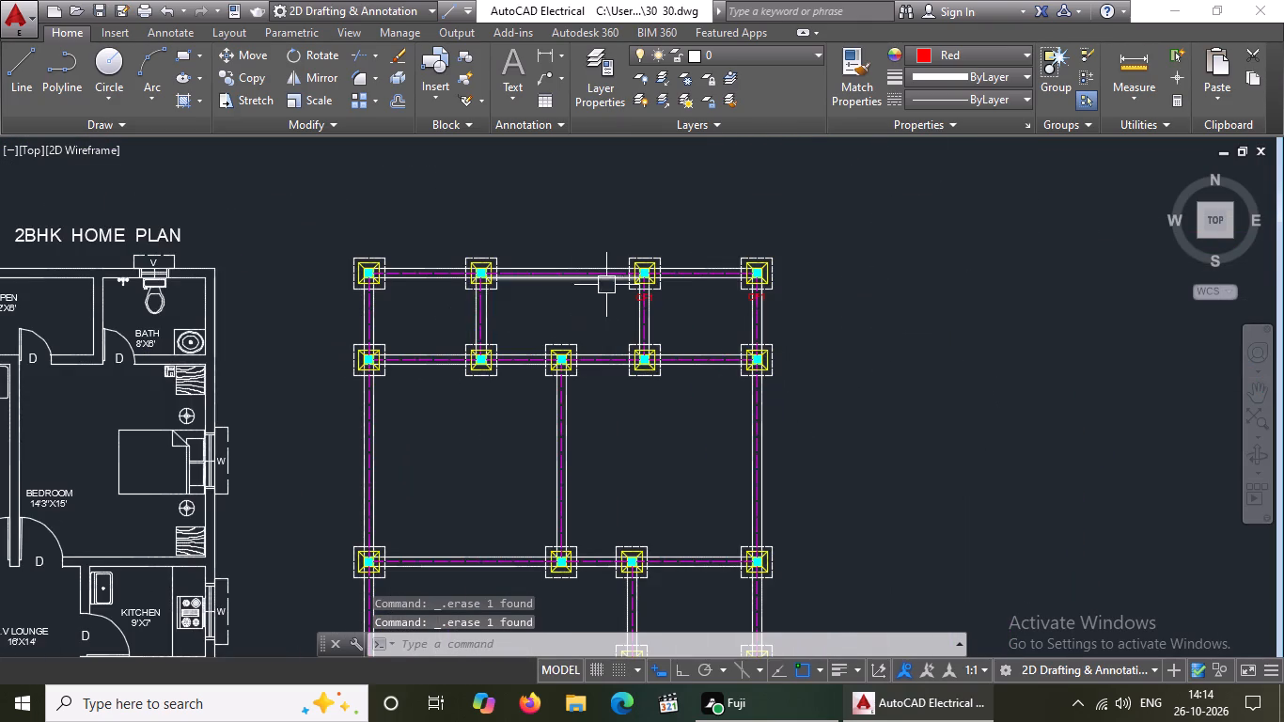
scroll(623, 285, "up", 5)
left_click(737, 421)
key("Delete")
scroll(802, 397, "down", 4)
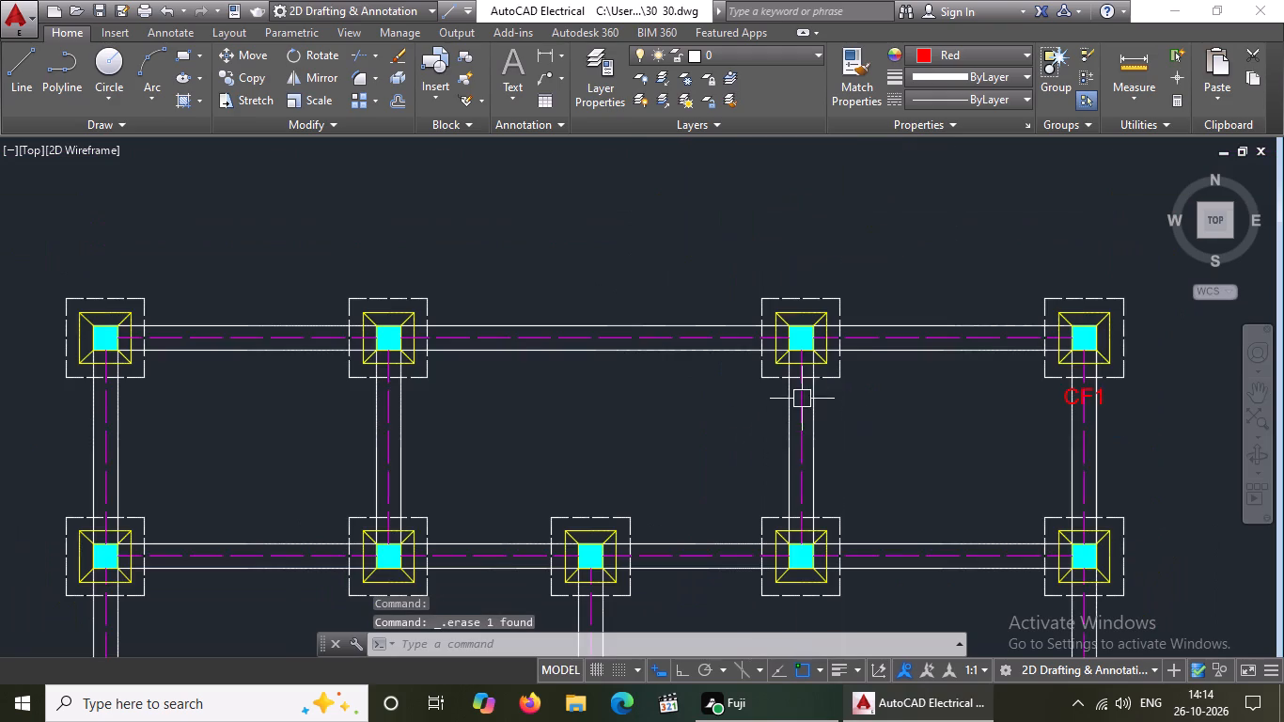
scroll(1073, 381, "up", 2)
left_click(1058, 411)
key("Delete")
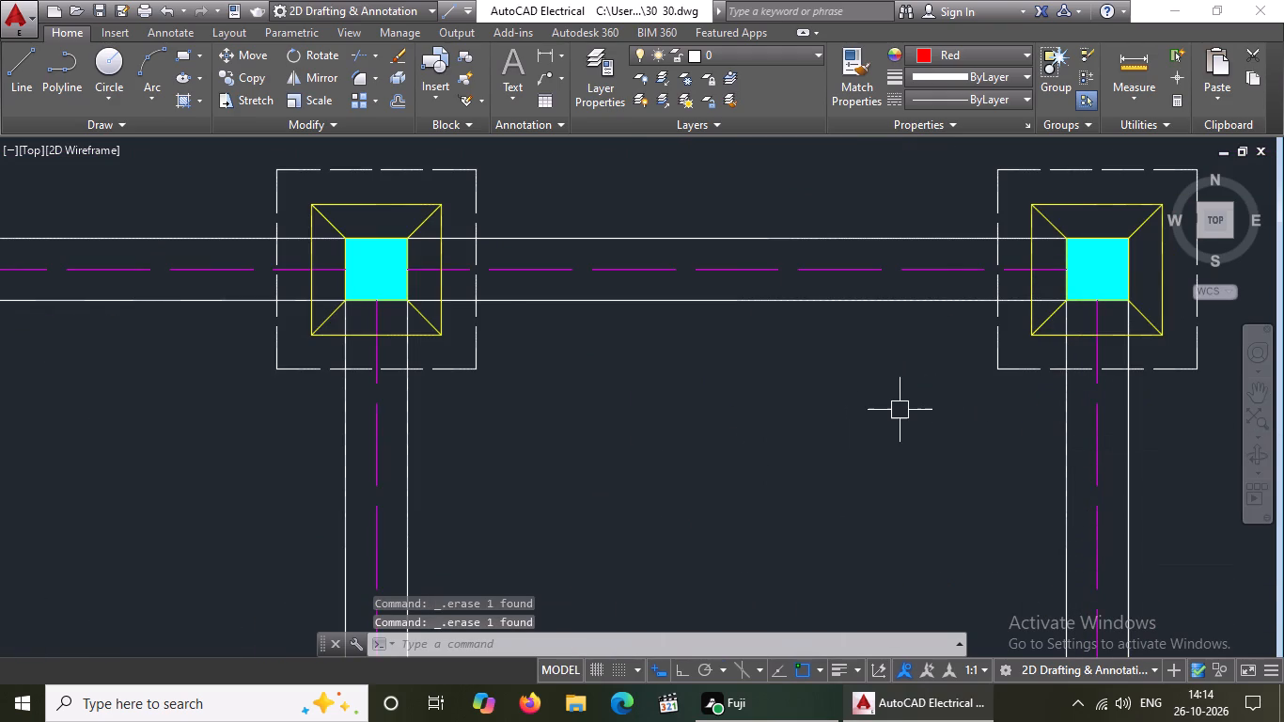
Delete the footing outlines around the two leftmost columns of the top row, keeping the cyan column squares.
scroll(900, 410, "down", 4)
left_click_drag(246, 292, 277, 319)
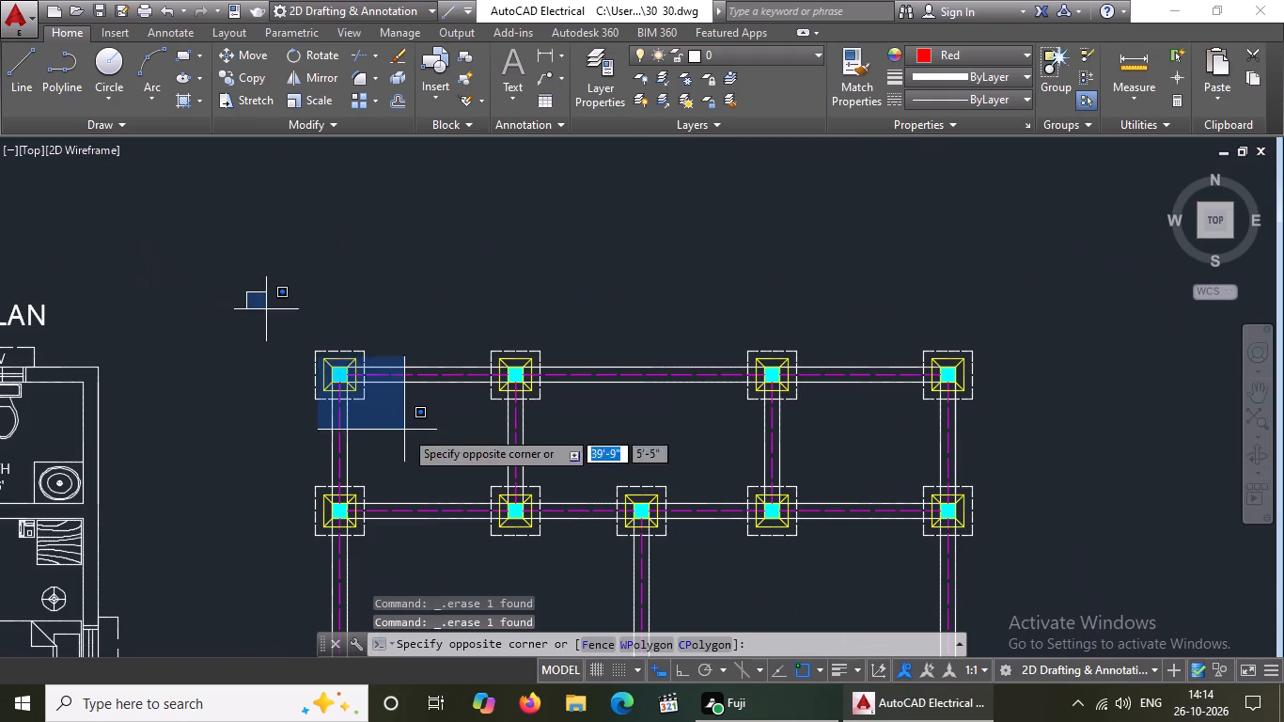
left_click(416, 447)
key("Delete")
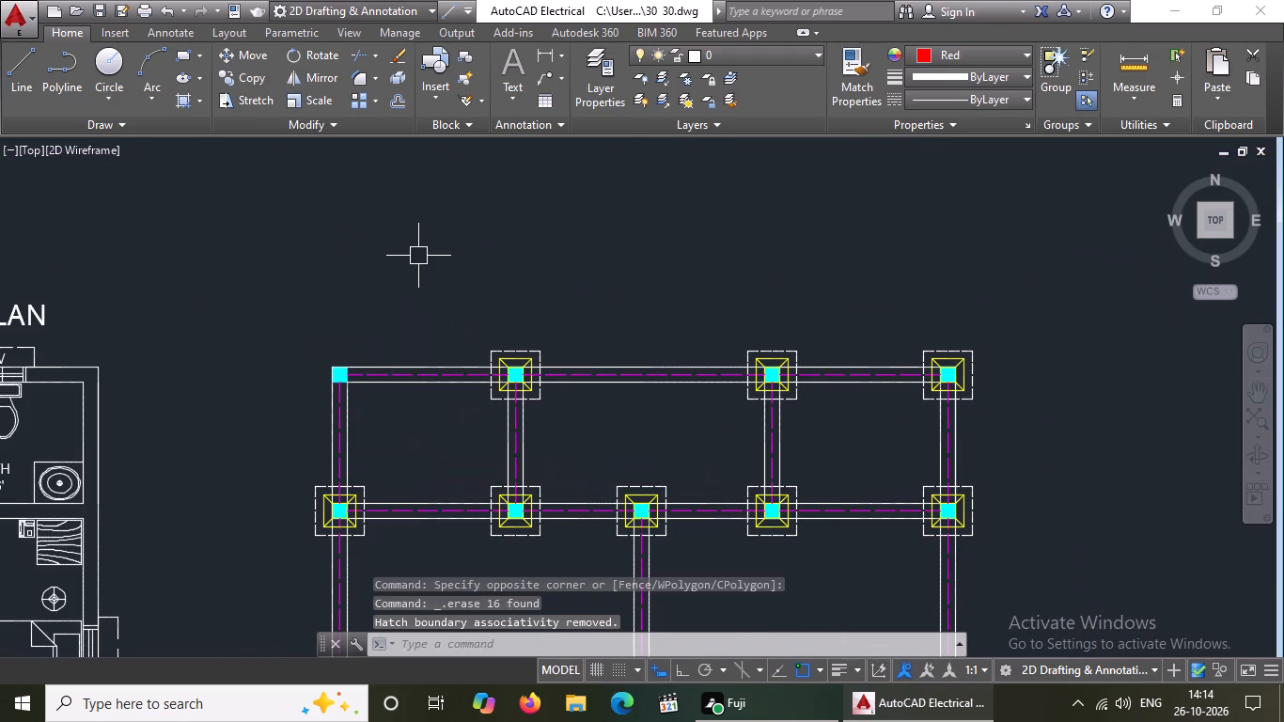
left_click_drag(418, 254, 429, 262)
left_click(588, 437)
key("Delete")
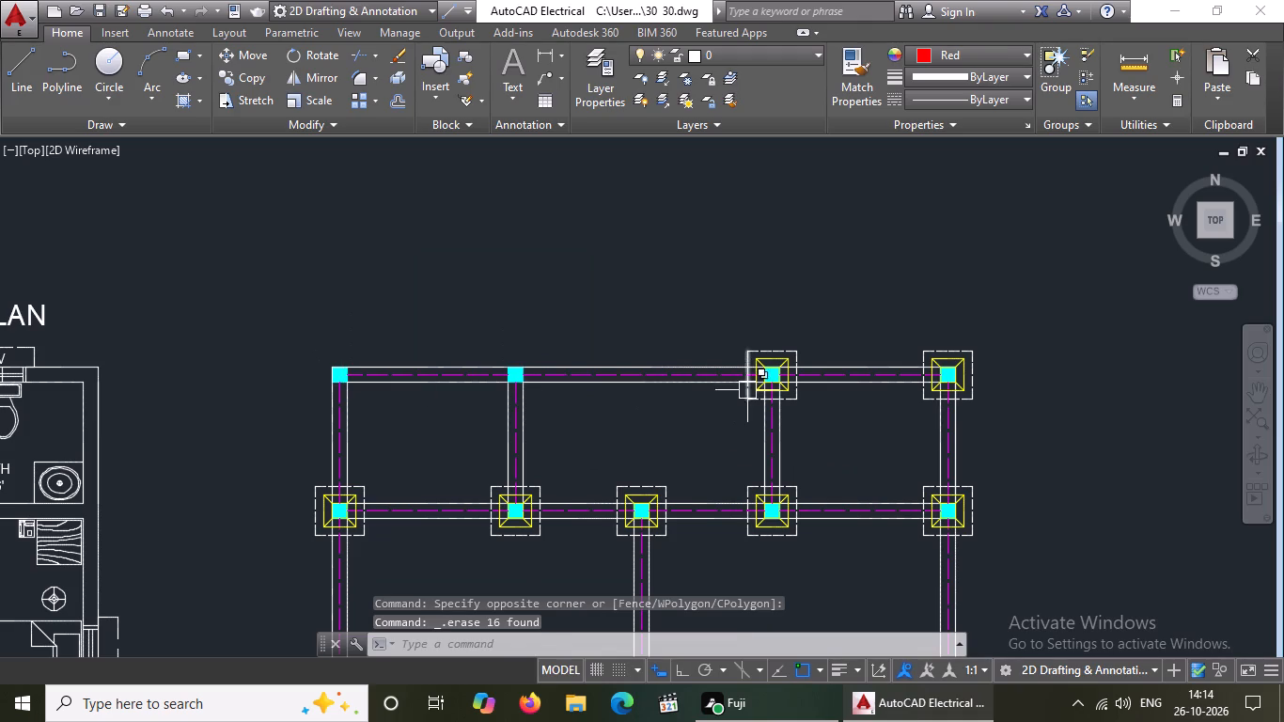
Delete the footing outlines around the two rightmost columns of the top row, keeping the cyan column squares.
left_click(664, 298)
left_click(827, 426)
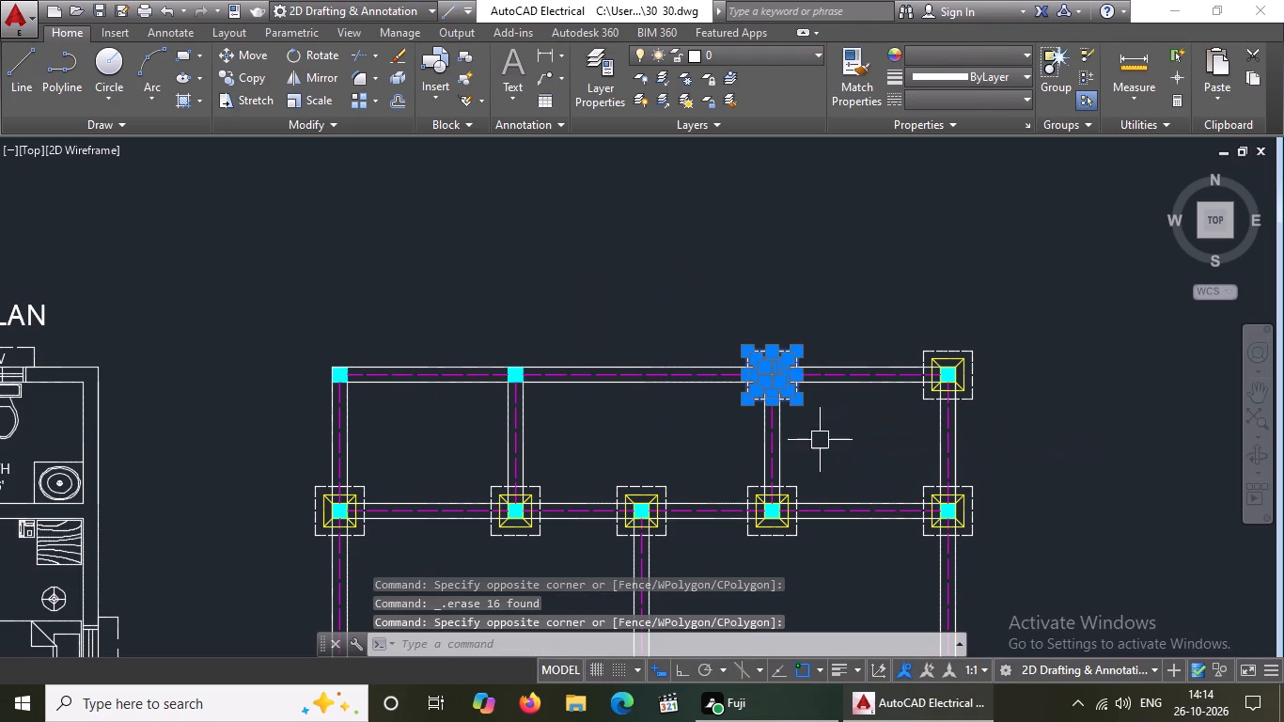
key("Delete")
left_click_drag(887, 280, 892, 294)
left_click(1047, 422)
key("Delete")
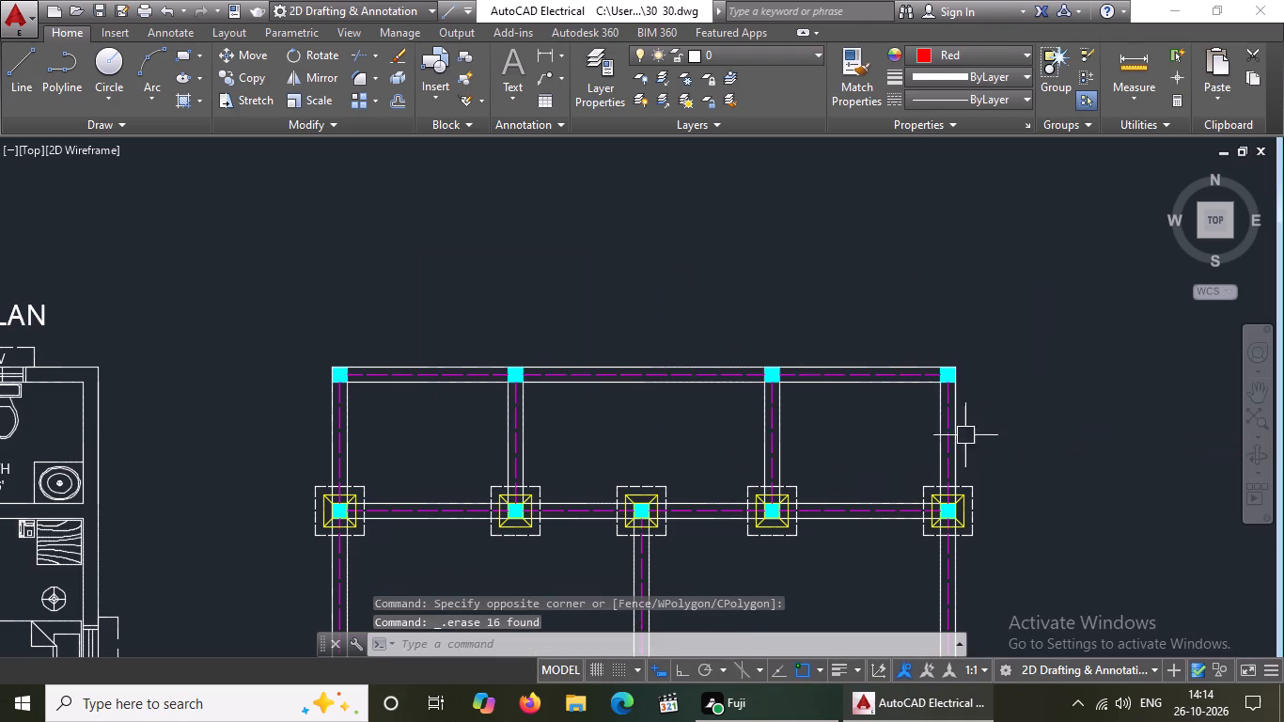
Delete the footing outlines around the two leftmost columns of the second row, keeping the cyan column squares.
scroll(858, 415, "down", 4)
scroll(802, 417, "up", 4)
left_click_drag(621, 456, 653, 455)
left_click(783, 521)
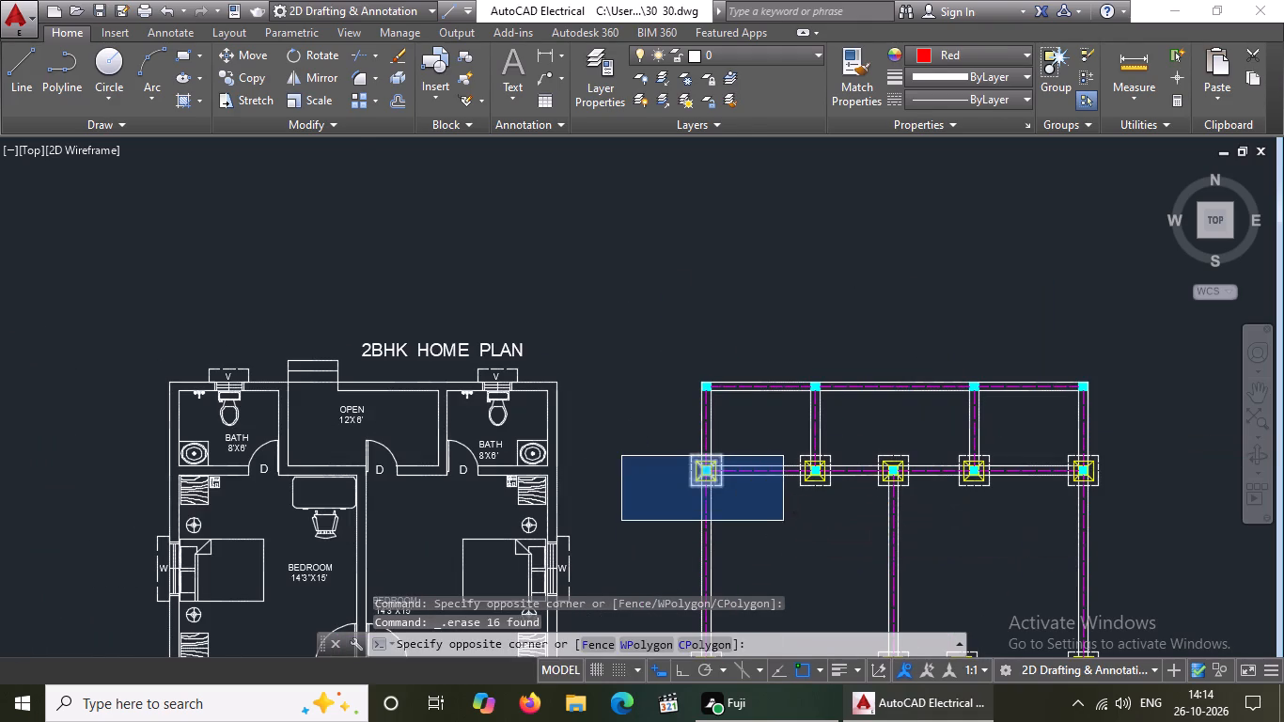
key("Delete")
scroll(806, 493, "up", 4)
left_click_drag(724, 233, 727, 244)
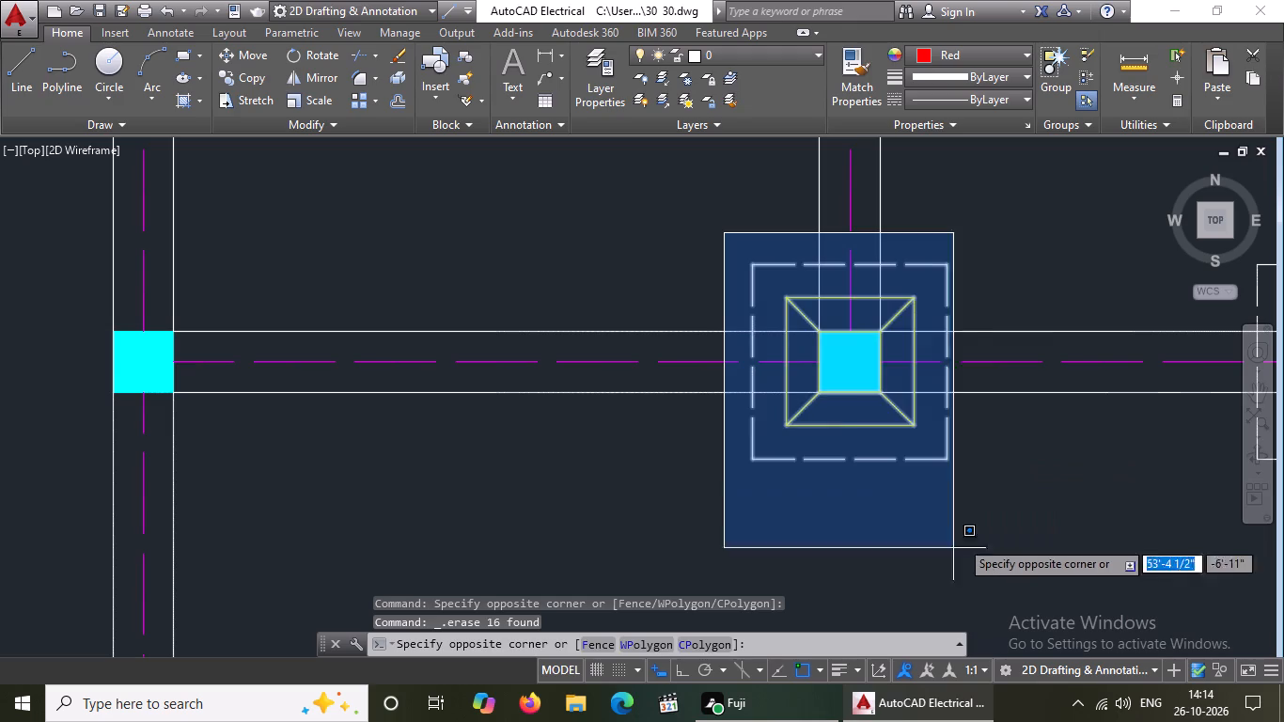
left_click(1047, 524)
key("Delete")
Delete the footing outlines around the third and fourth columns from the left in the second row, keeping the cyan squares.
scroll(944, 504, "down", 5)
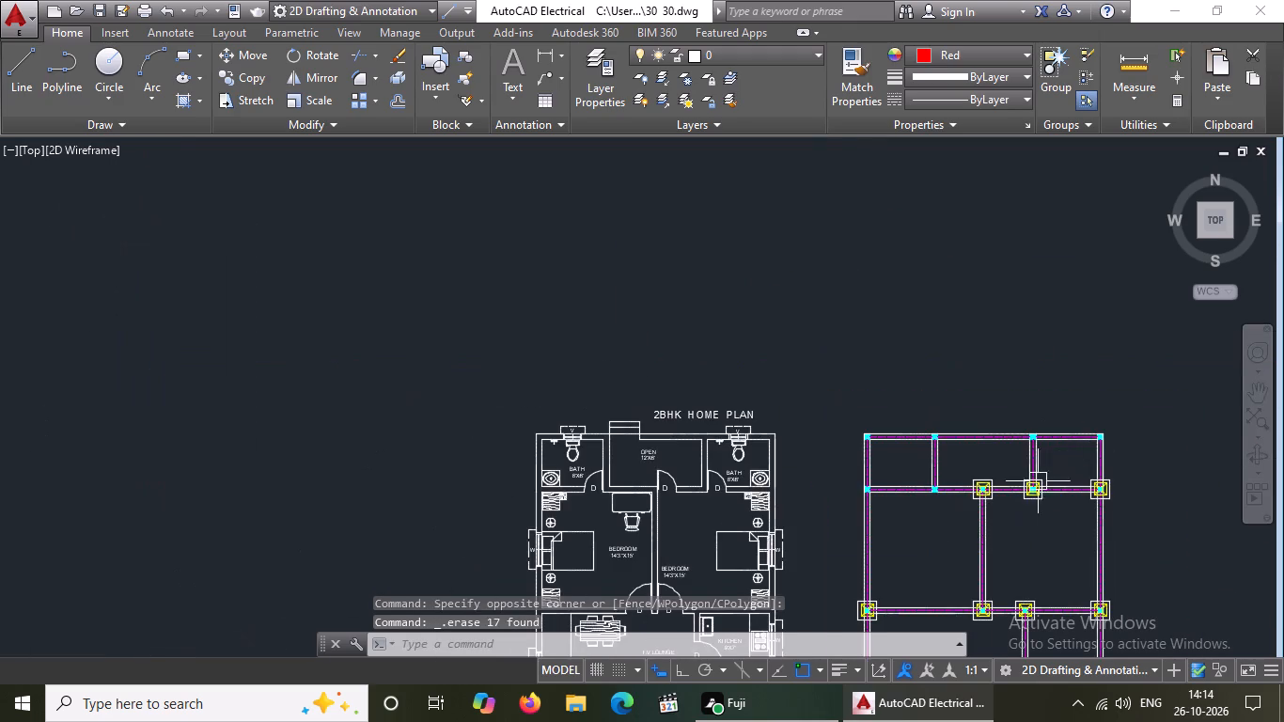
scroll(1031, 499, "up", 4)
left_click_drag(588, 352, 599, 367)
left_click(788, 524)
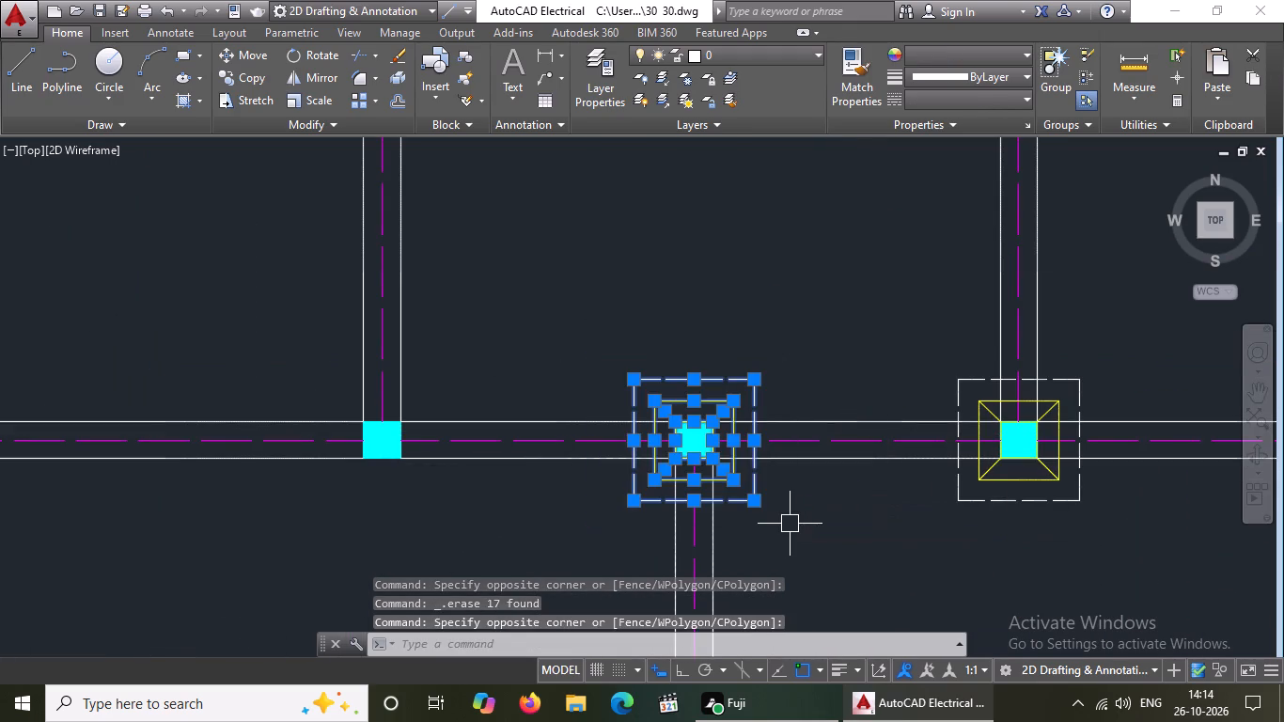
key("Delete")
scroll(792, 516, "down", 3)
scroll(807, 509, "up", 3)
left_click_drag(869, 363, 869, 362)
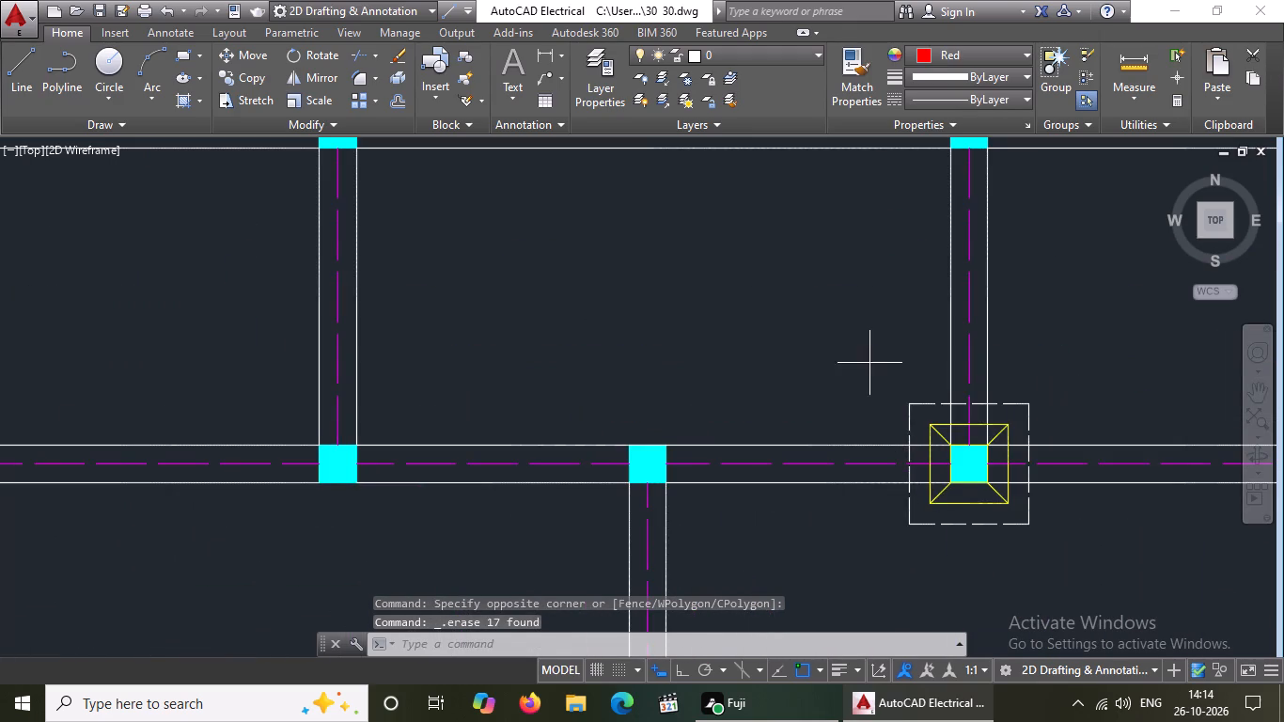
left_click_drag(869, 362, 877, 377)
left_click(1164, 572)
key("Delete")
Delete the footing outlines around the right-end column of the second row, keeping the cyan column square.
scroll(1060, 527, "down", 4)
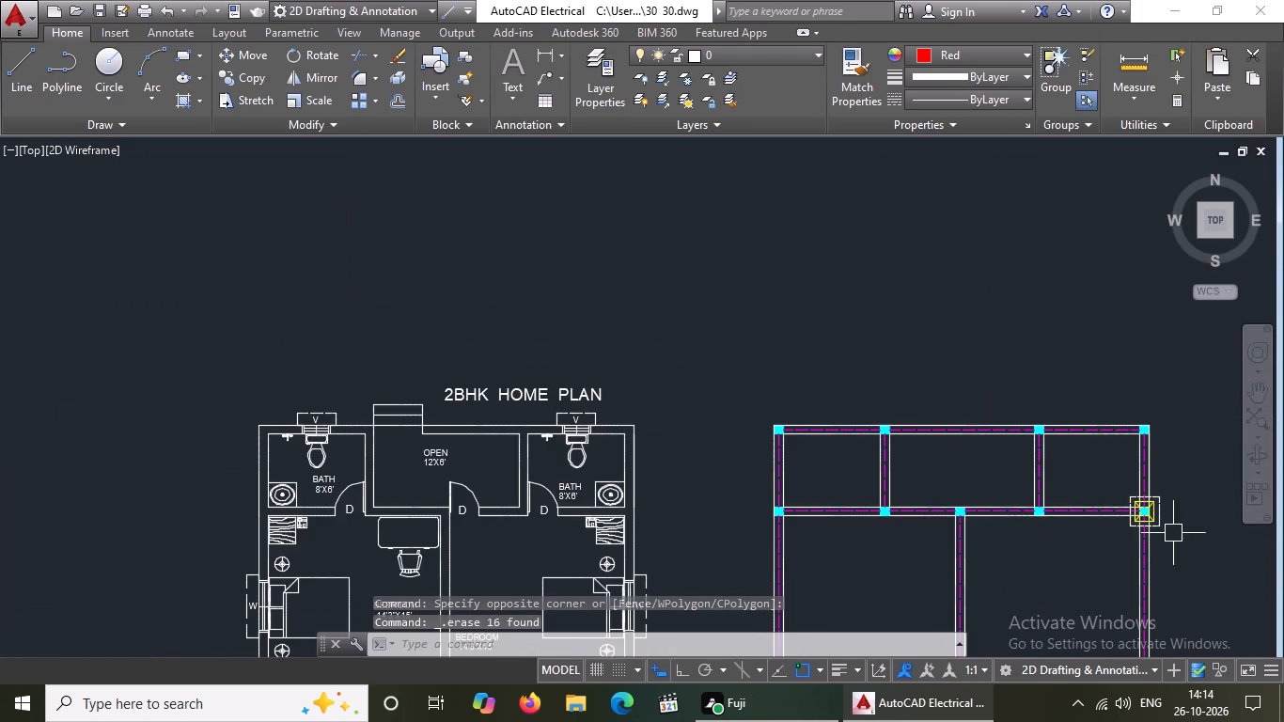
scroll(1172, 533, "up", 3)
left_click_drag(943, 328, 946, 347)
left_click(1133, 563)
key("Delete")
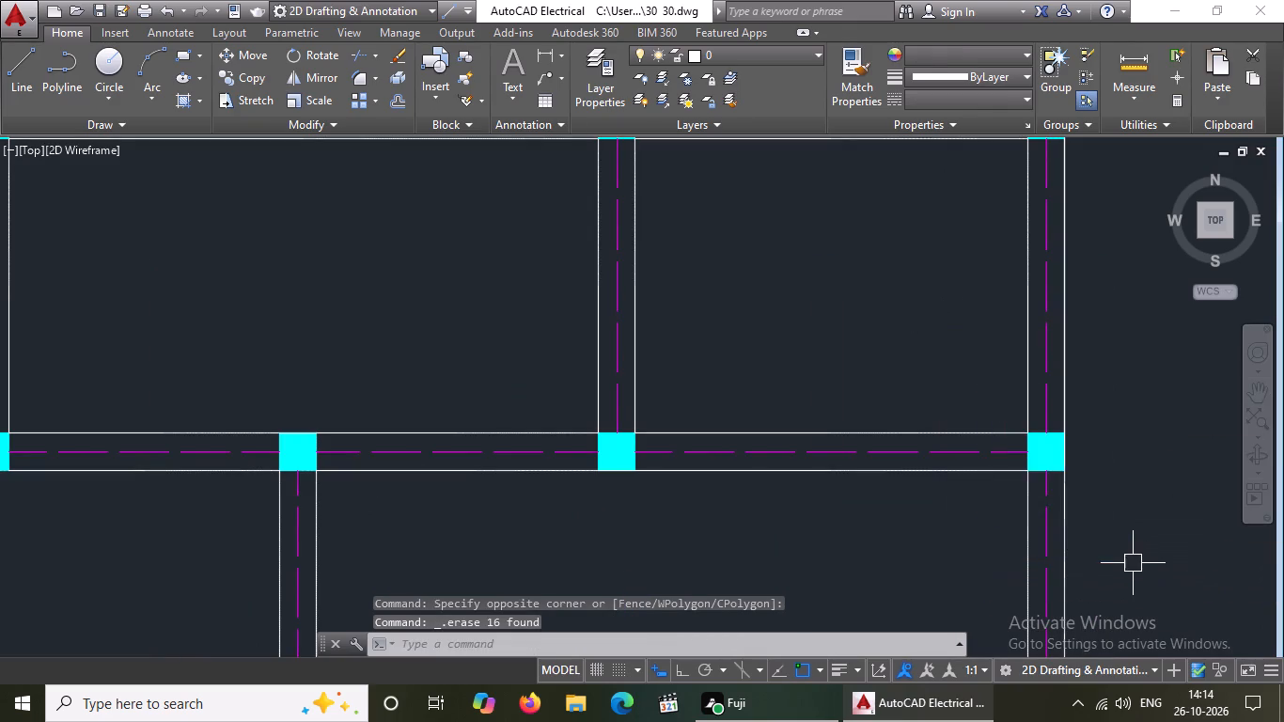
Delete the footing at the layout's bottom-right corner, including its yellow outlines, cyan column hatch and dashed outer square.
scroll(1032, 435, "down", 5)
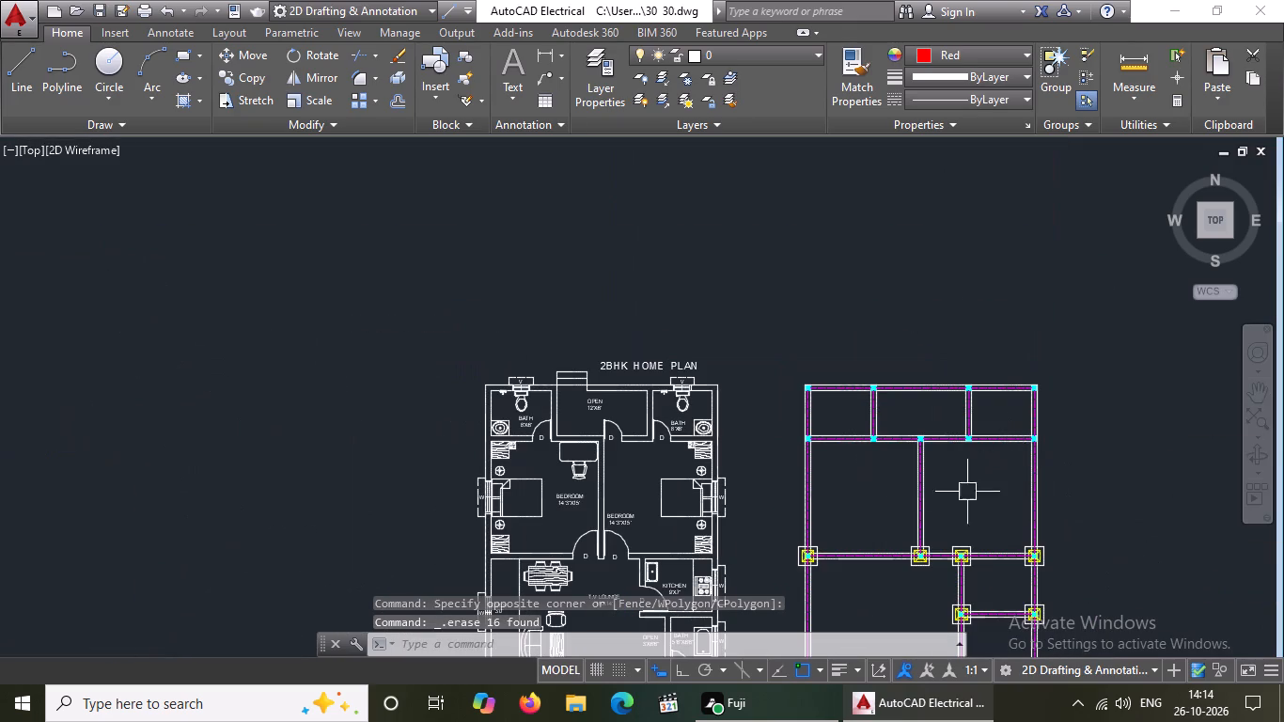
middle_click_drag(855, 515, 821, 413)
scroll(865, 500, "up", 1)
scroll(869, 474, "down", 2)
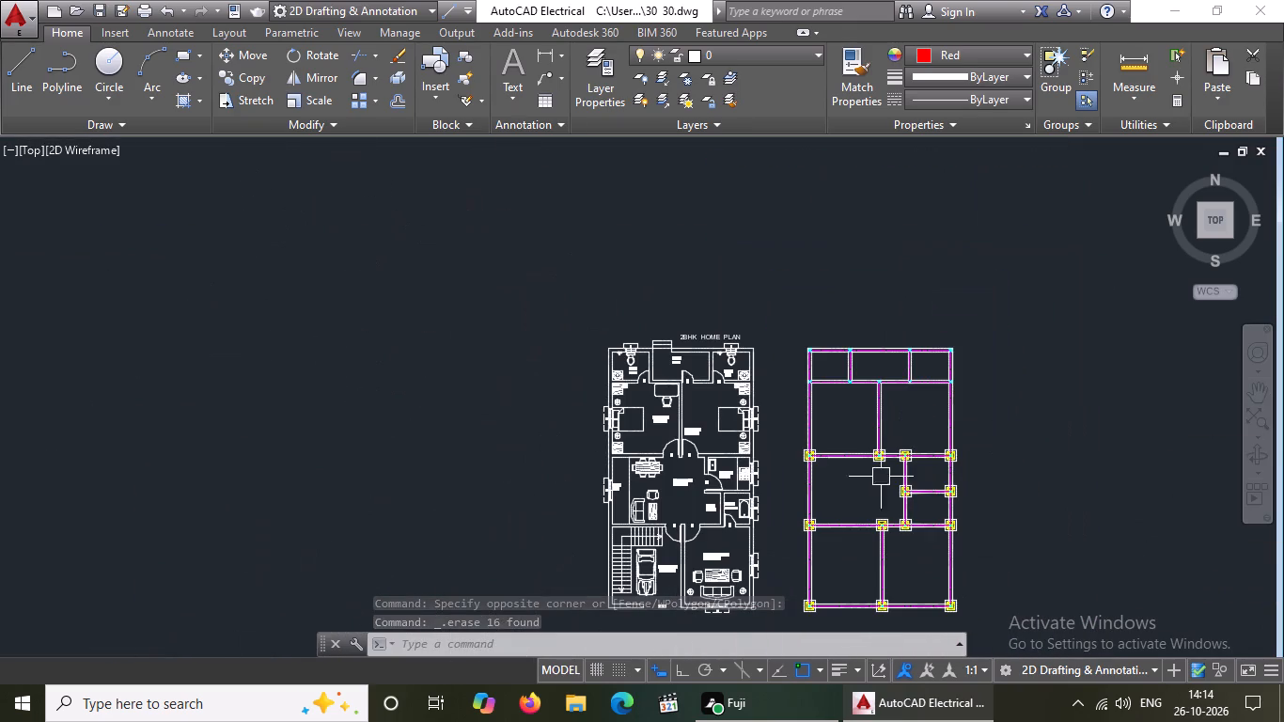
scroll(964, 623, "up", 6)
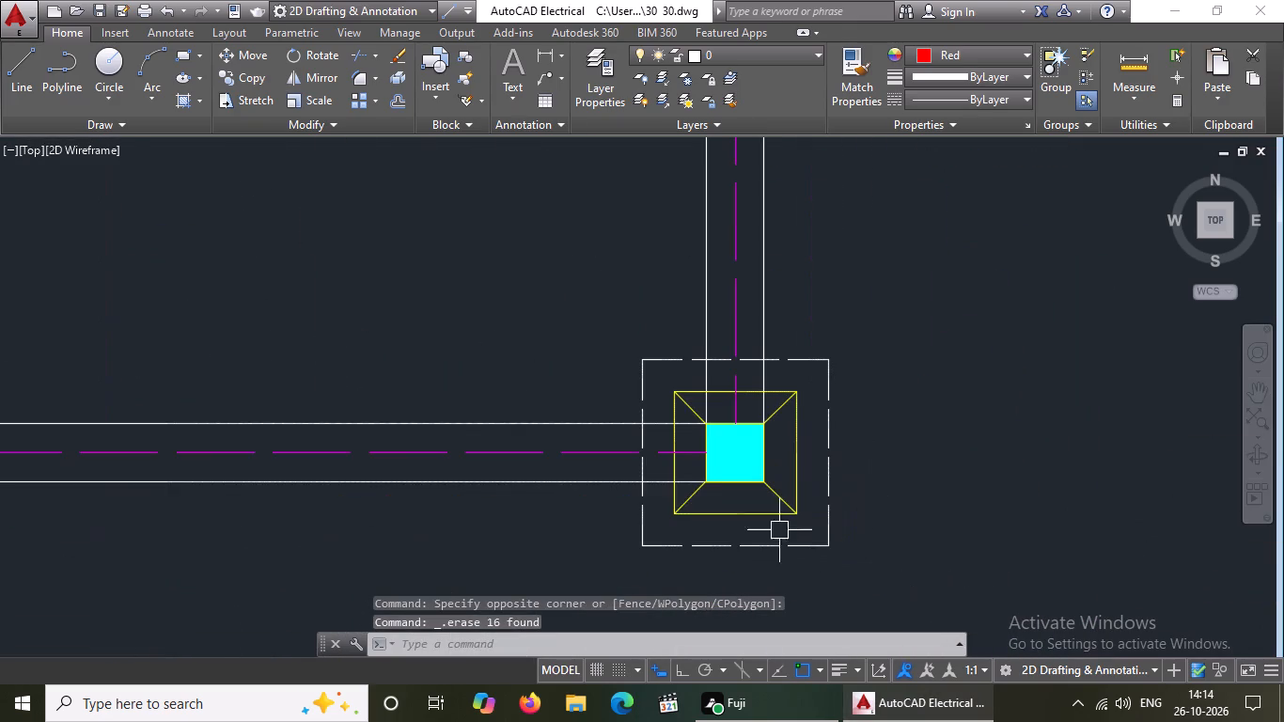
left_click(668, 377)
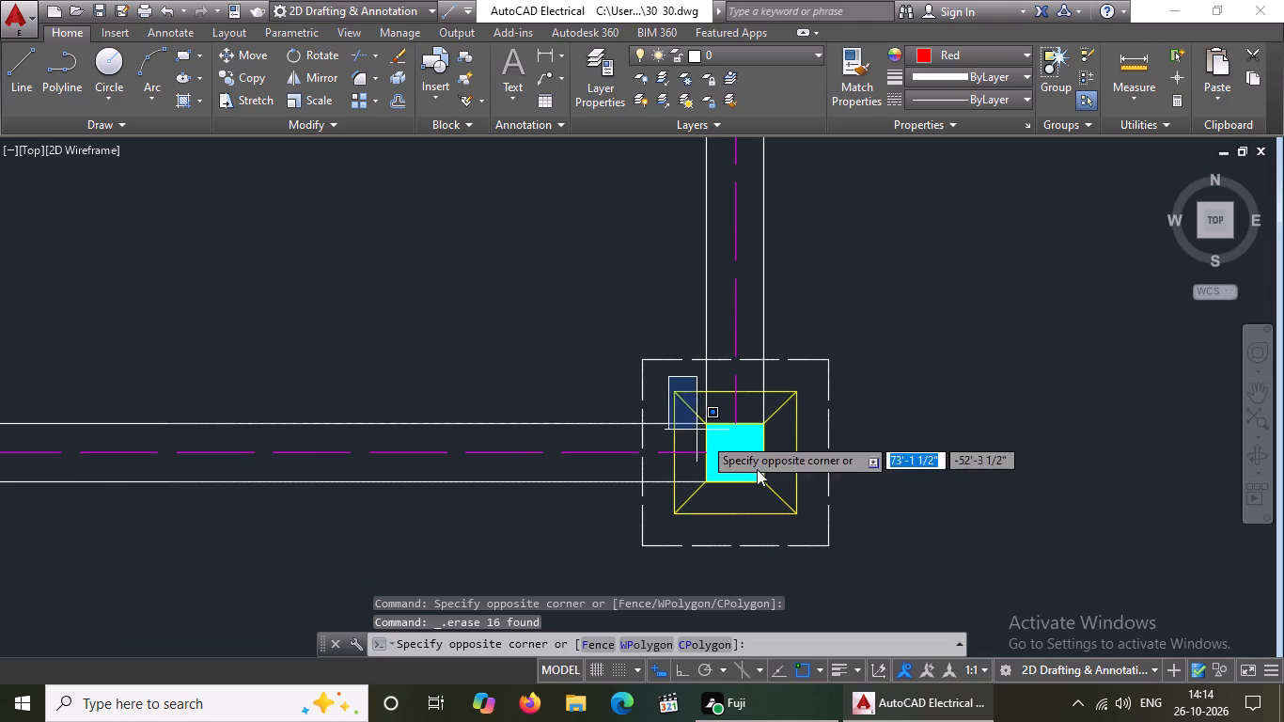
left_click(817, 538)
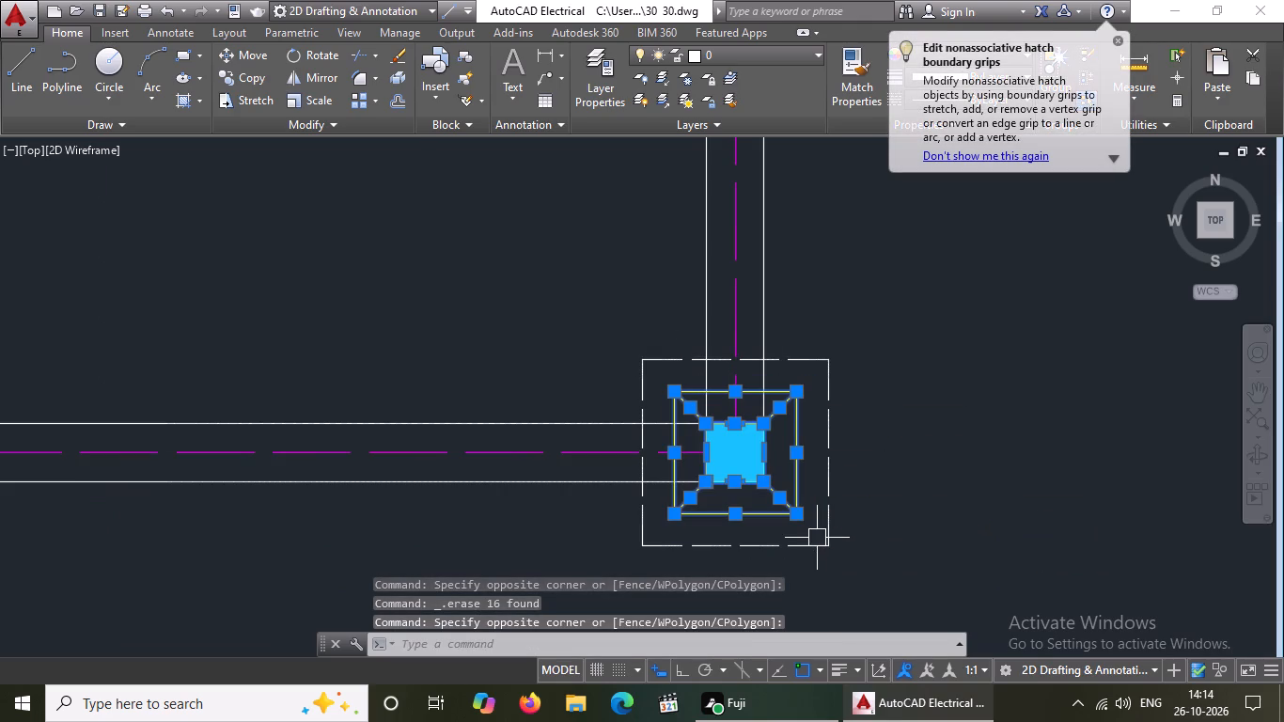
key("Delete")
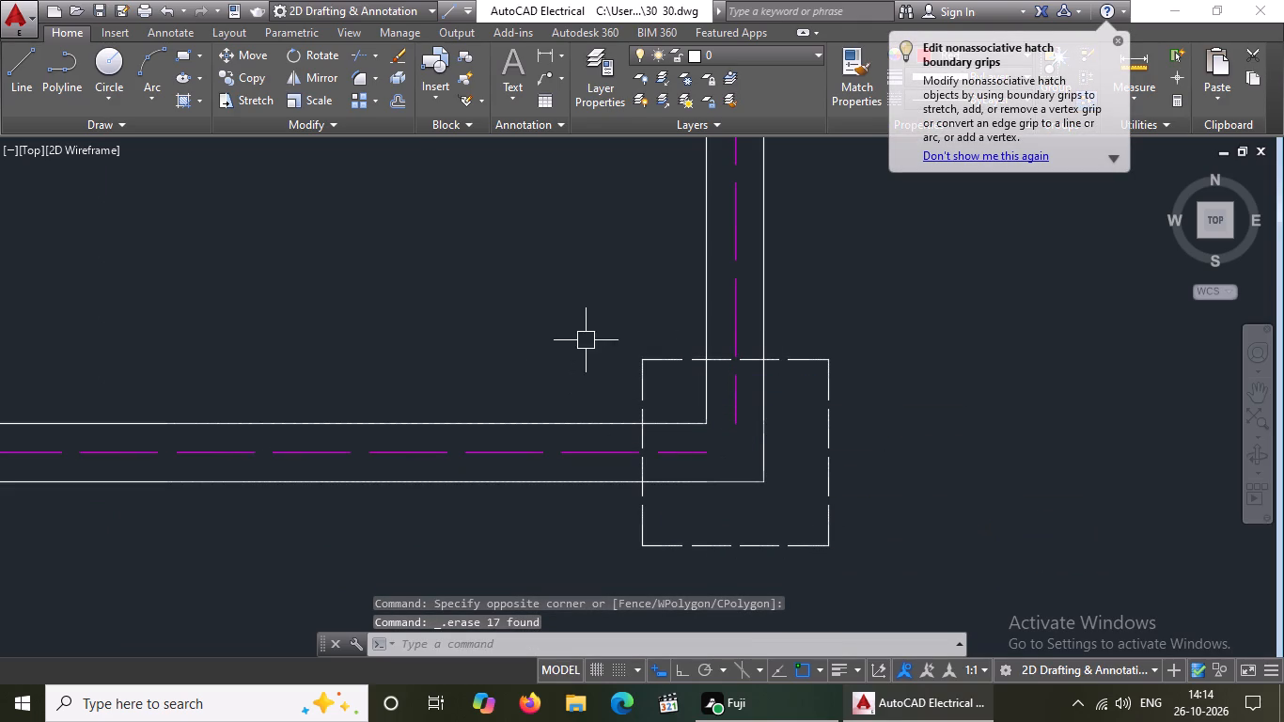
left_click_drag(603, 321, 613, 333)
left_click(976, 586)
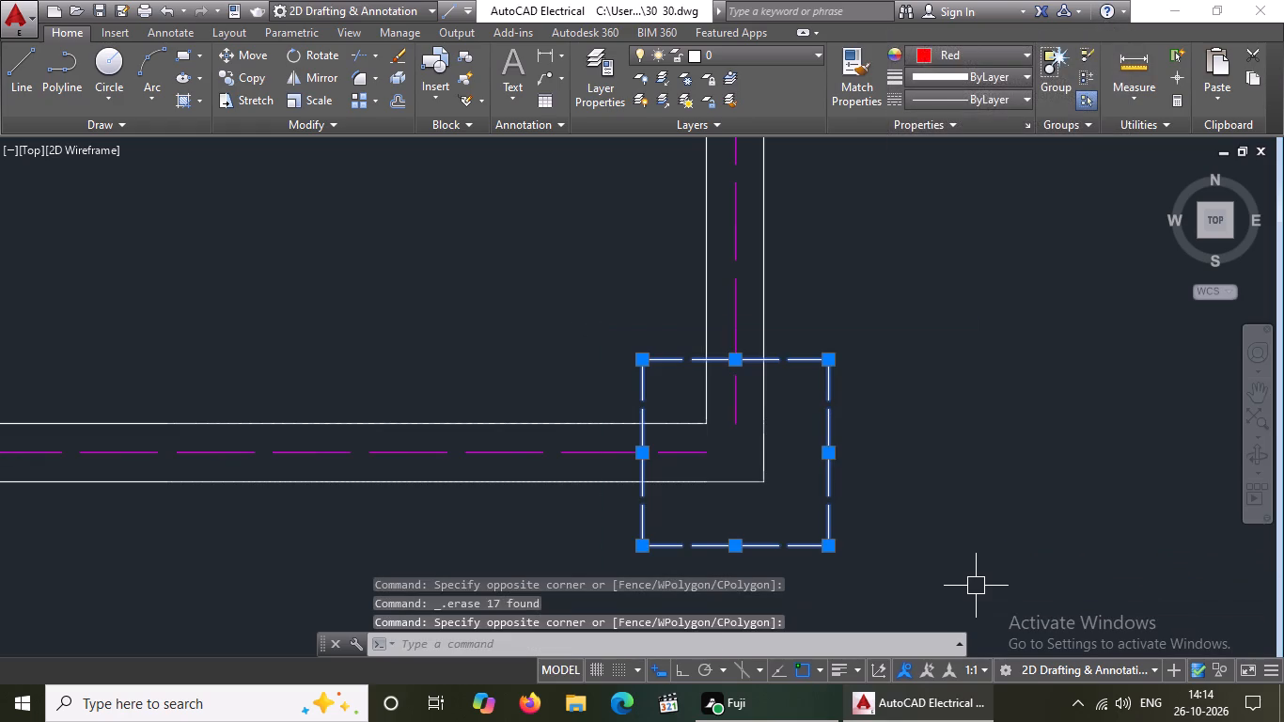
key("Delete")
Delete the yellow outlines and dashed outer square of the middle footing in the bottom row.
scroll(976, 582, "down", 3)
scroll(665, 573, "up", 3)
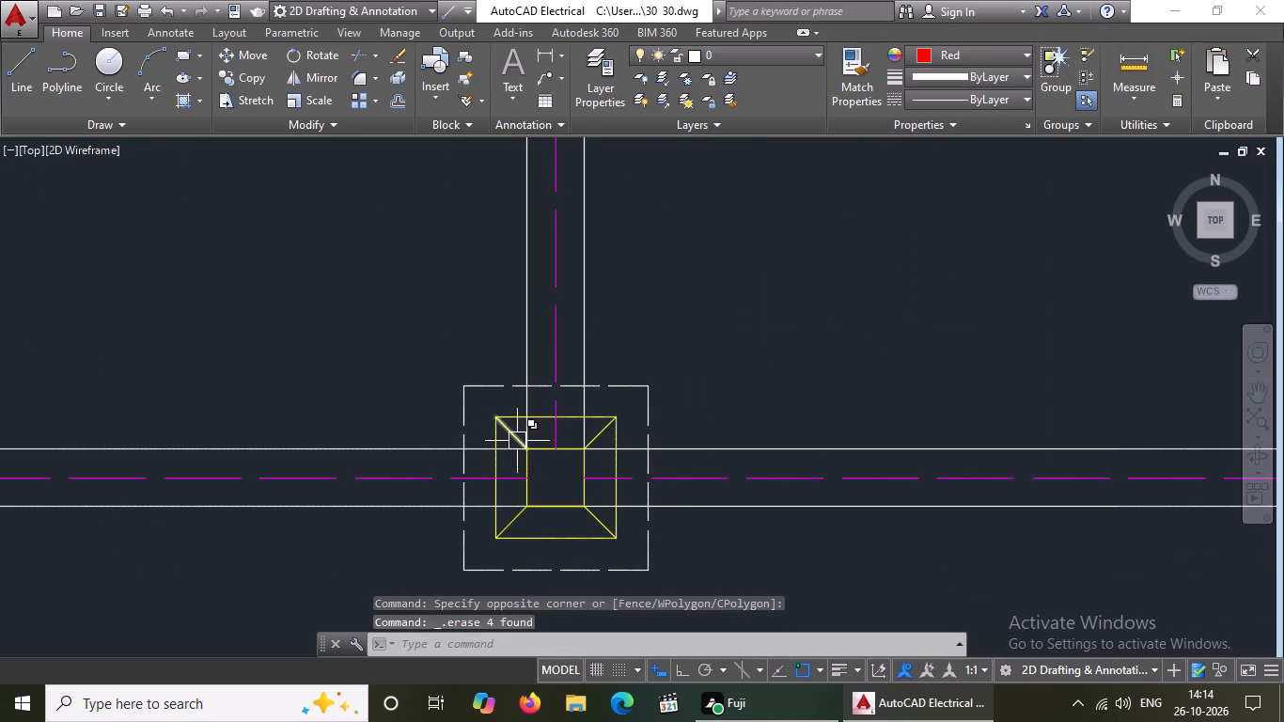
left_click(479, 403)
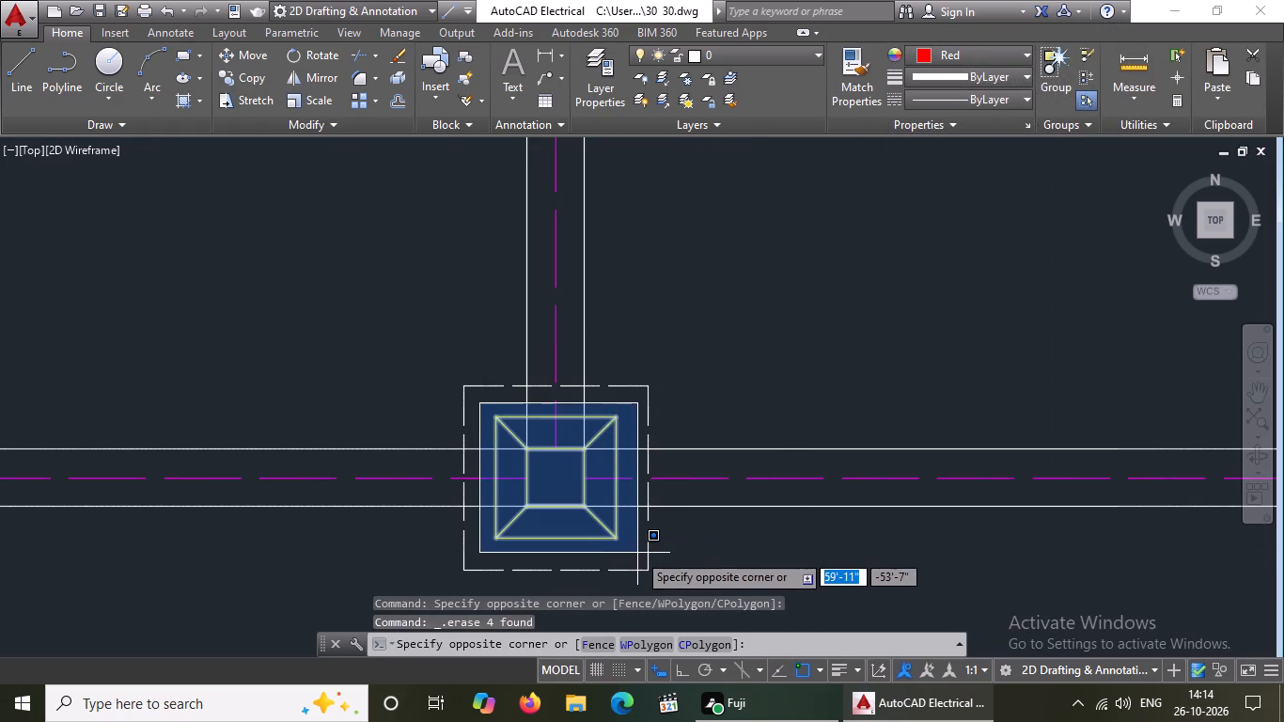
left_click(634, 551)
key("Delete")
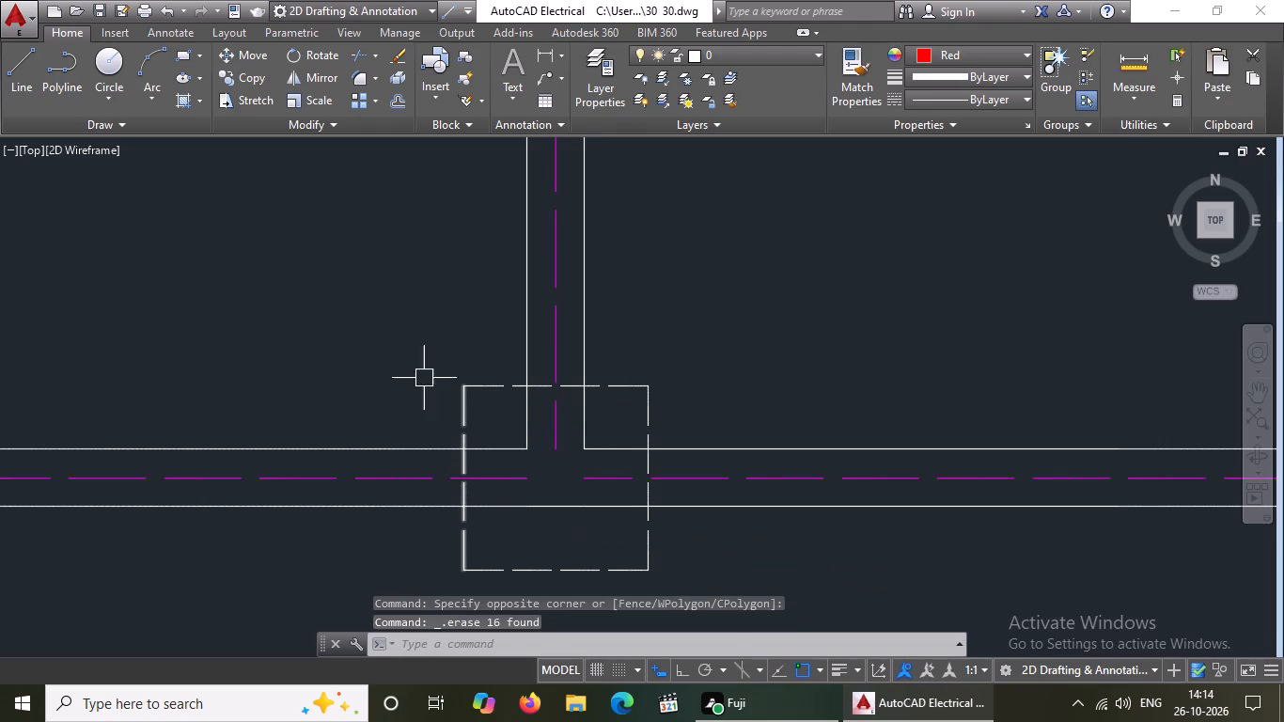
left_click(381, 303)
left_click(712, 590)
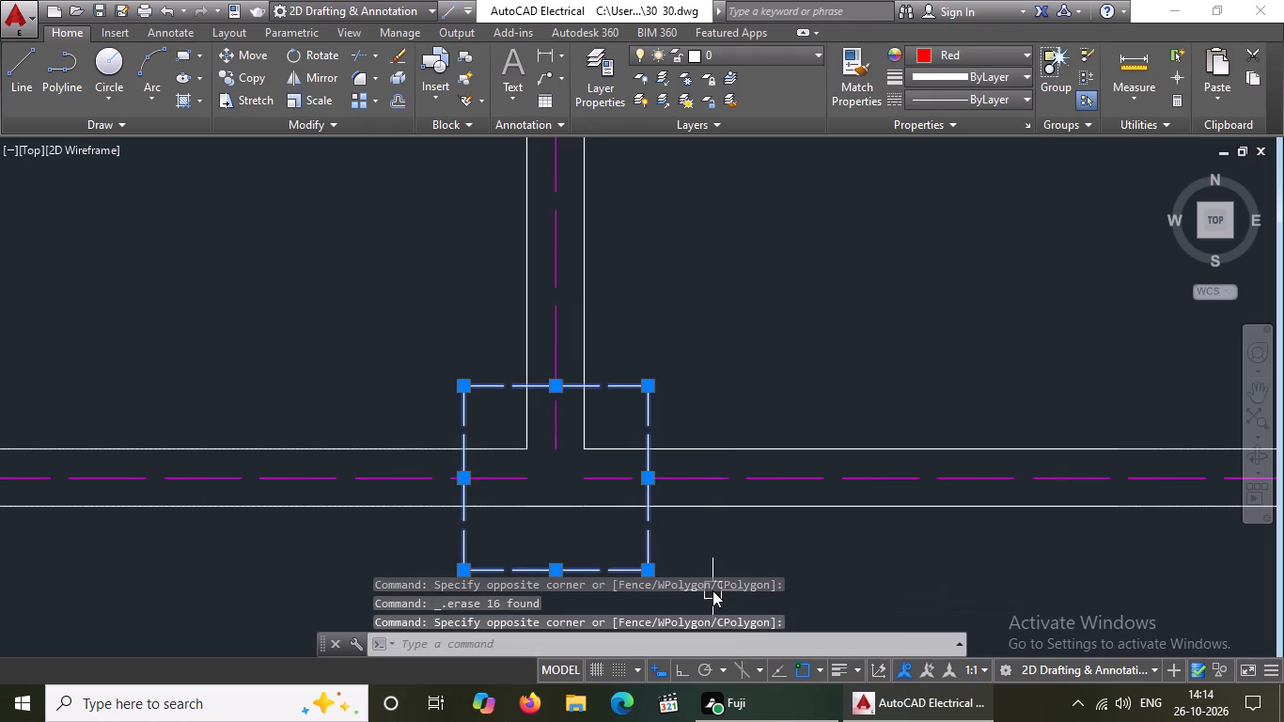
key("Delete")
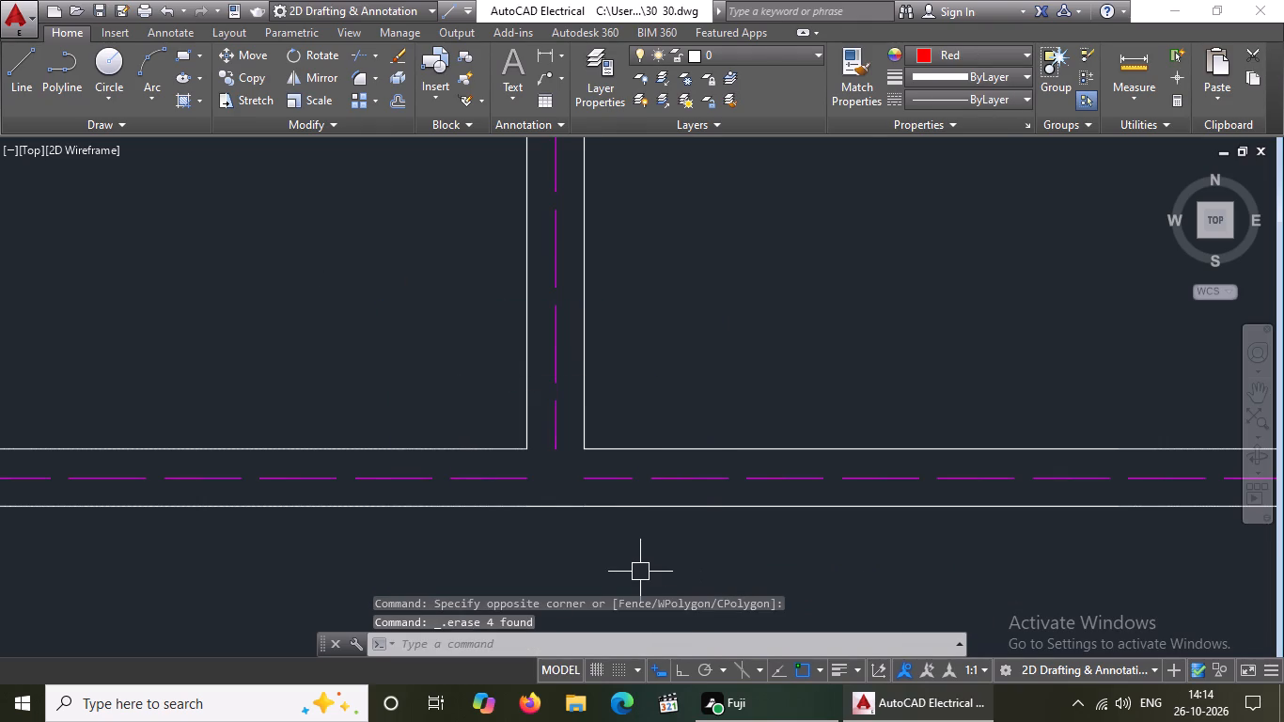
Delete the yellow outlines and dashed outer square of the footing at the layout's bottom-left corner.
scroll(636, 568, "down", 3)
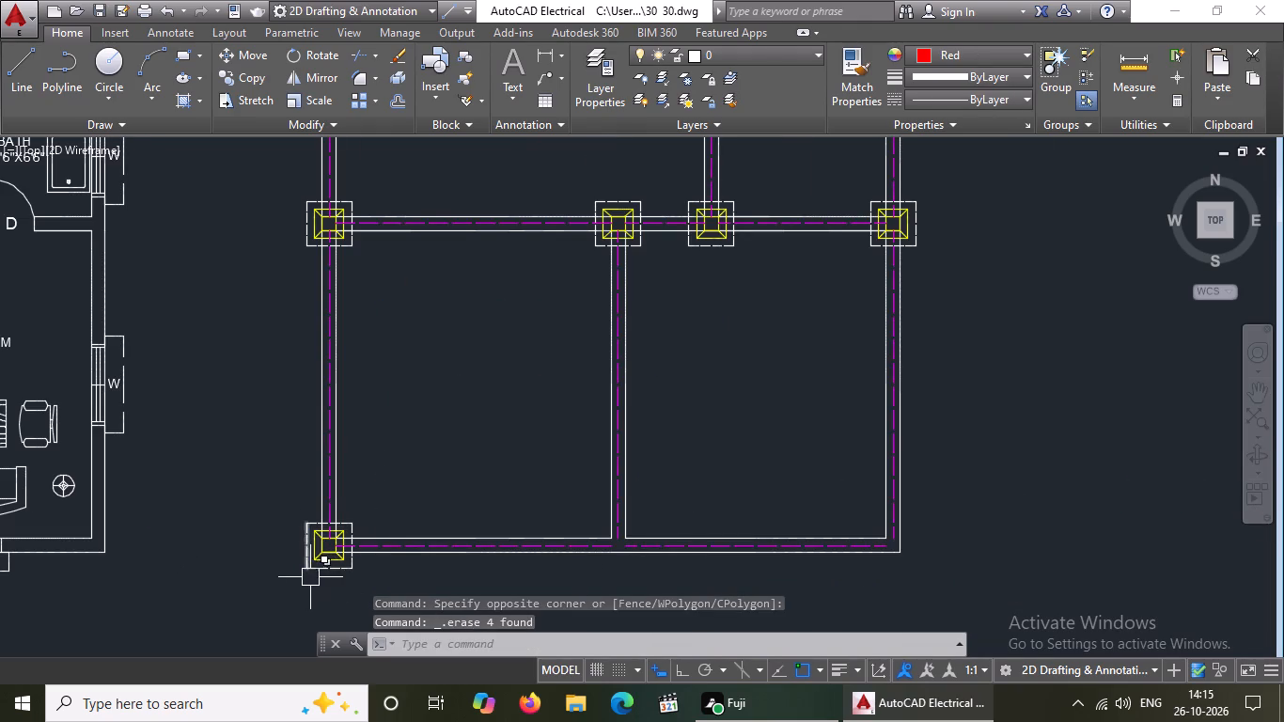
scroll(310, 577, "up", 5)
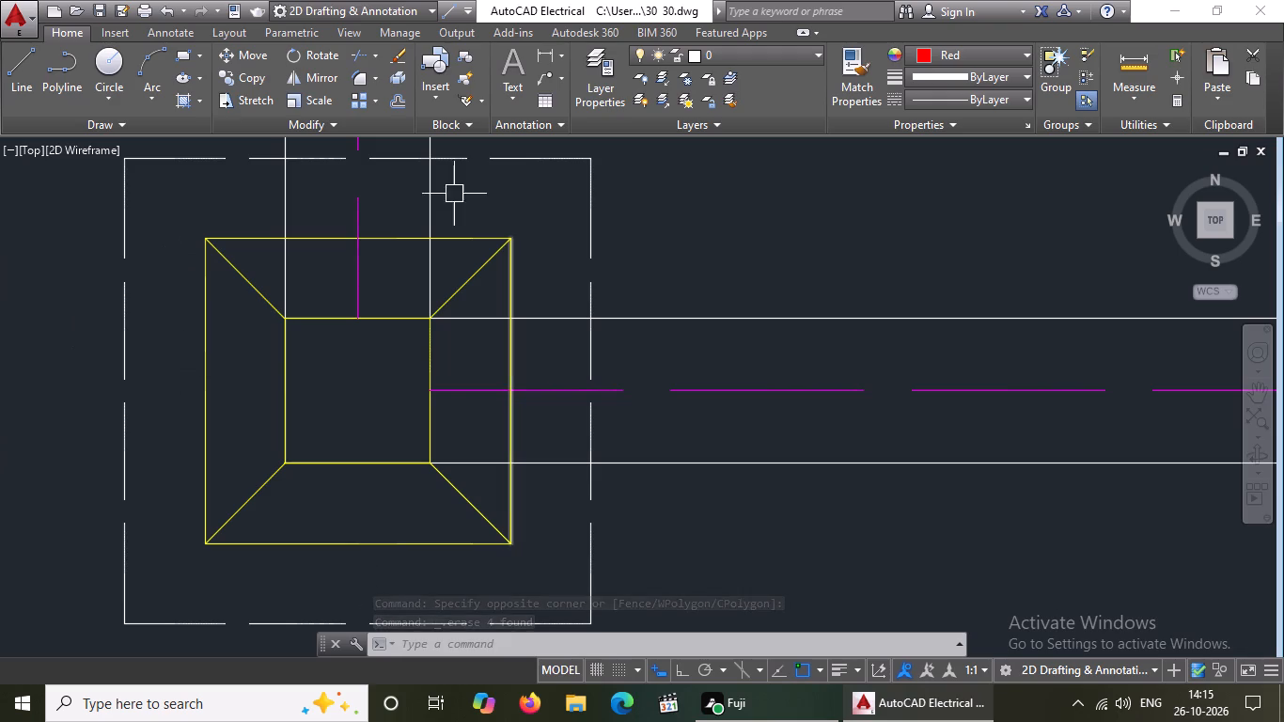
left_click(164, 207)
left_click(534, 577)
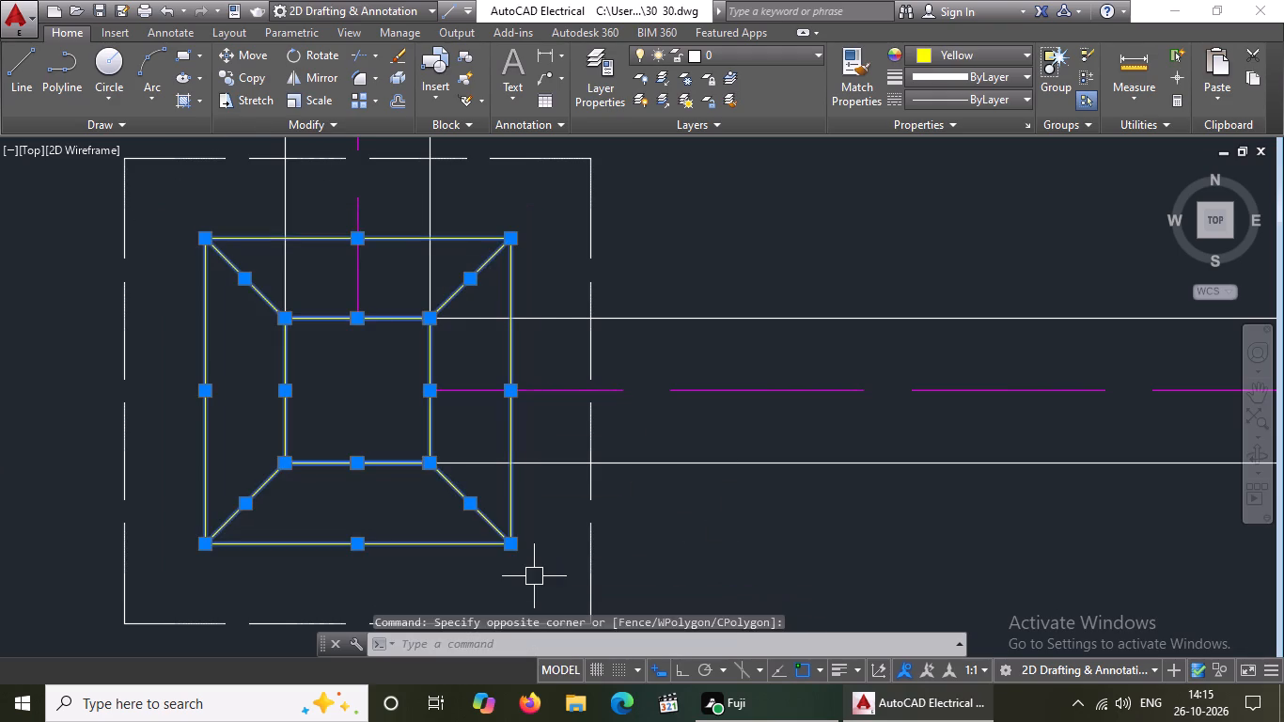
key("Delete")
scroll(436, 415, "down", 2)
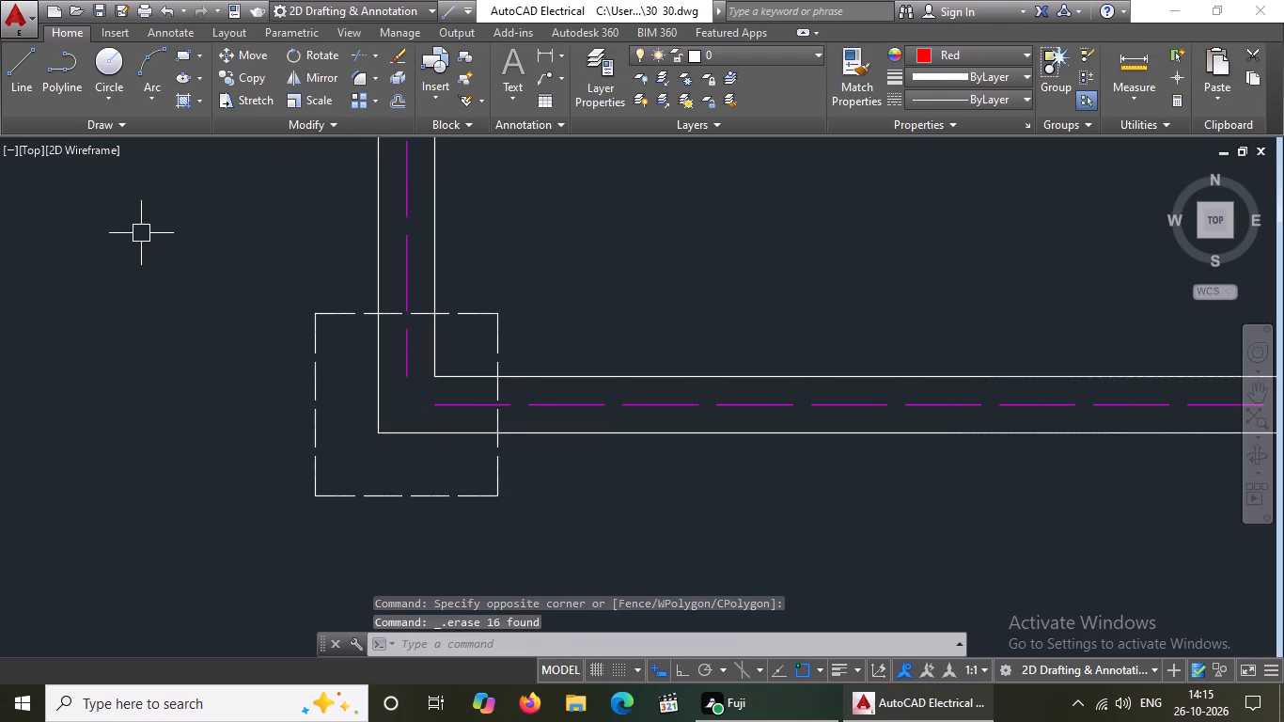
left_click(195, 273)
left_click(574, 542)
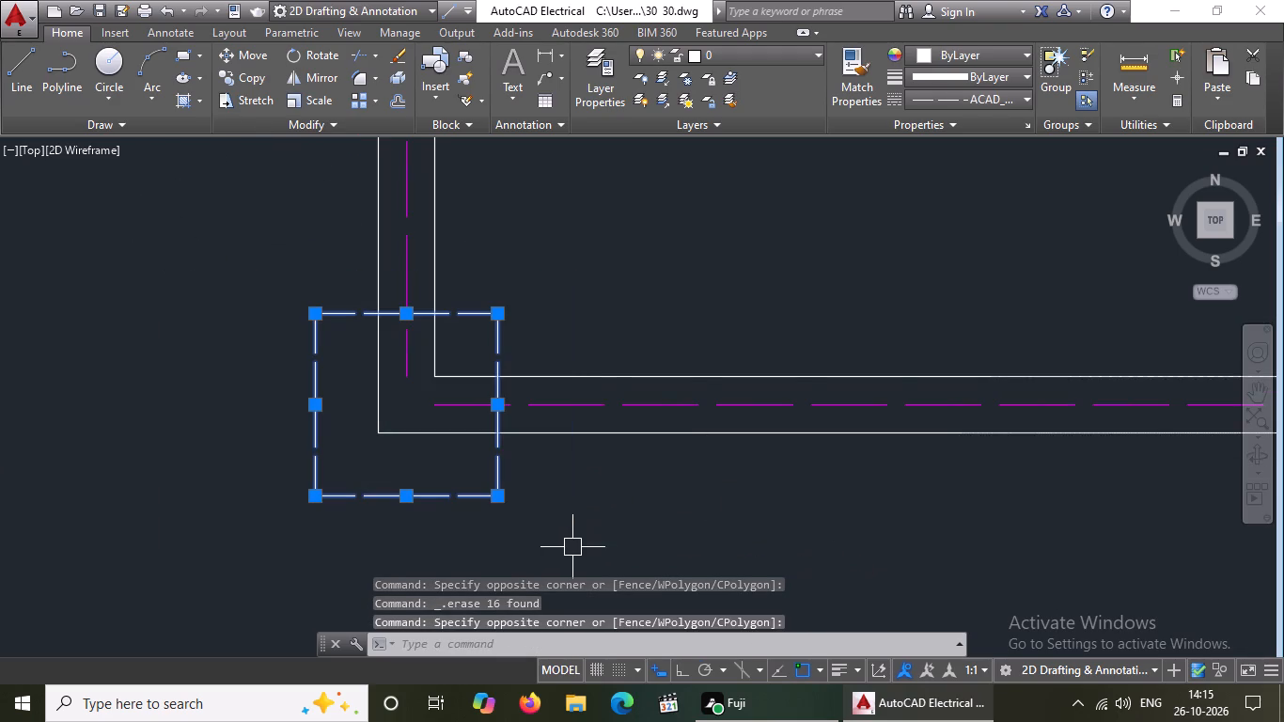
key("Delete")
scroll(605, 533, "down", 3)
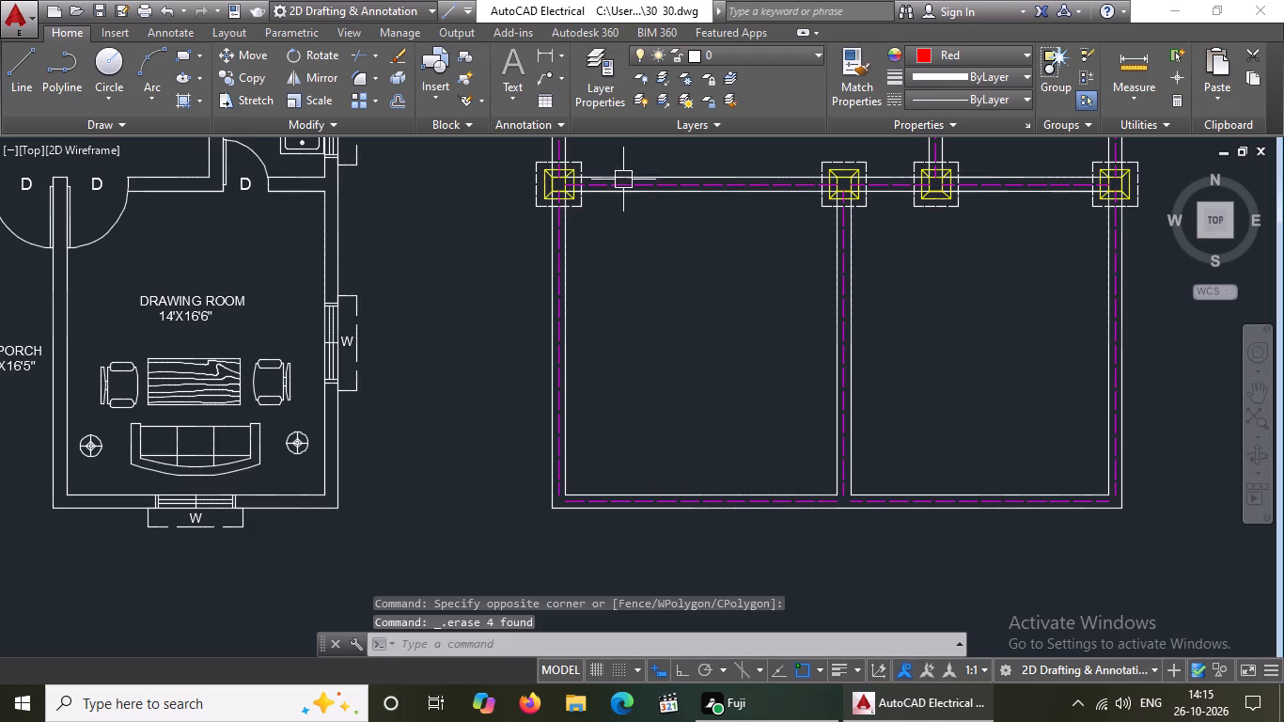
Delete the yellow outlines and dashed outer square of the left-end footing on the horizontal wall directly above the two bottom rooms.
scroll(604, 148, "up", 4)
left_click_drag(175, 270, 177, 278)
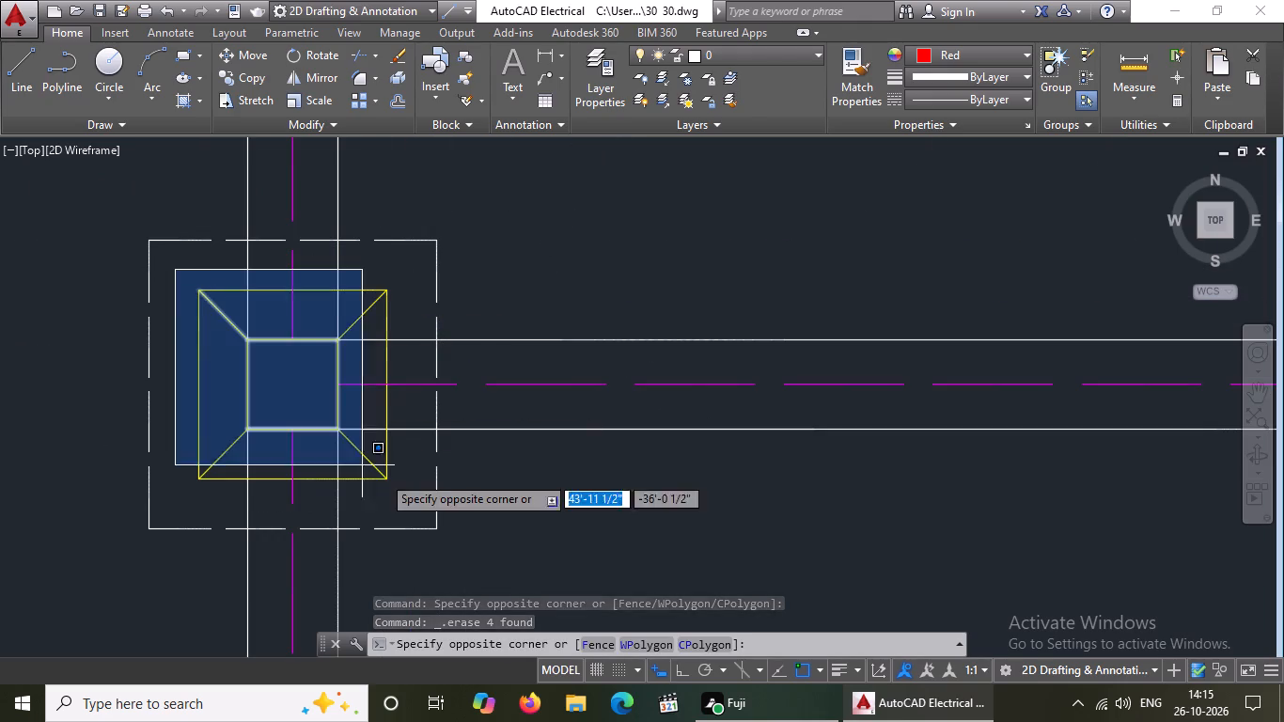
left_click(414, 492)
key("Delete")
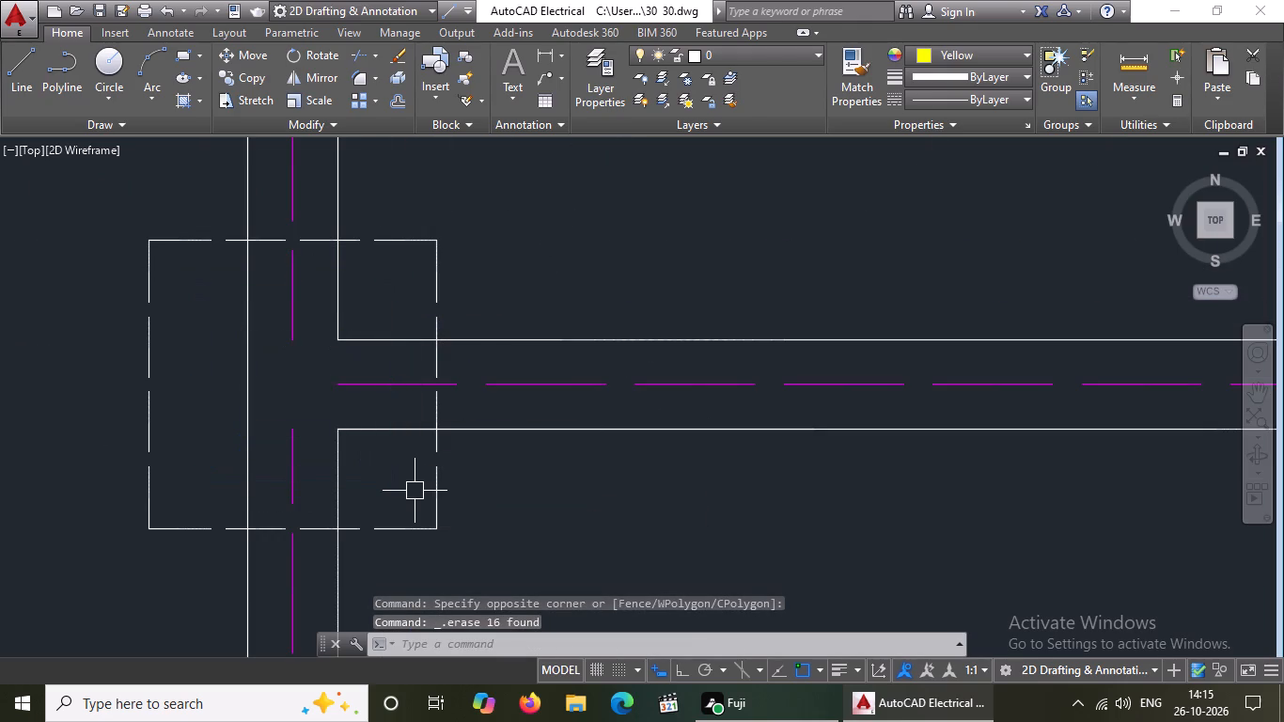
left_click(64, 186)
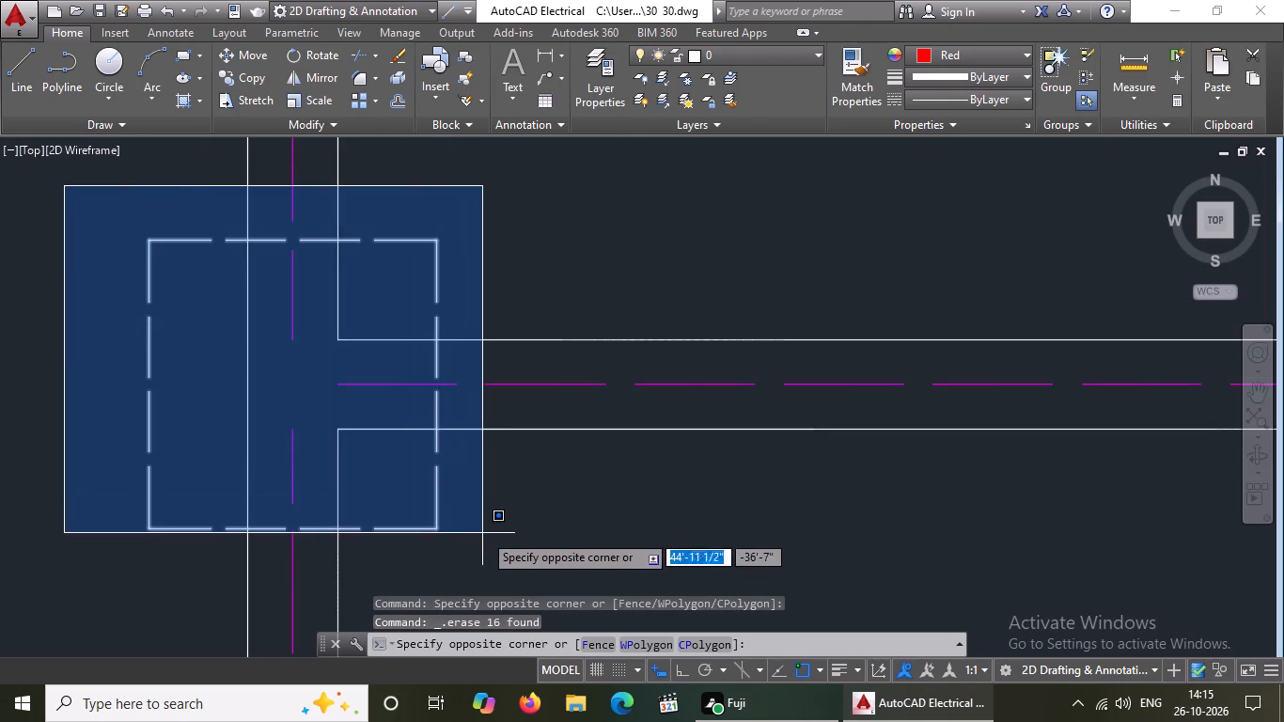
left_click(483, 557)
key("Delete")
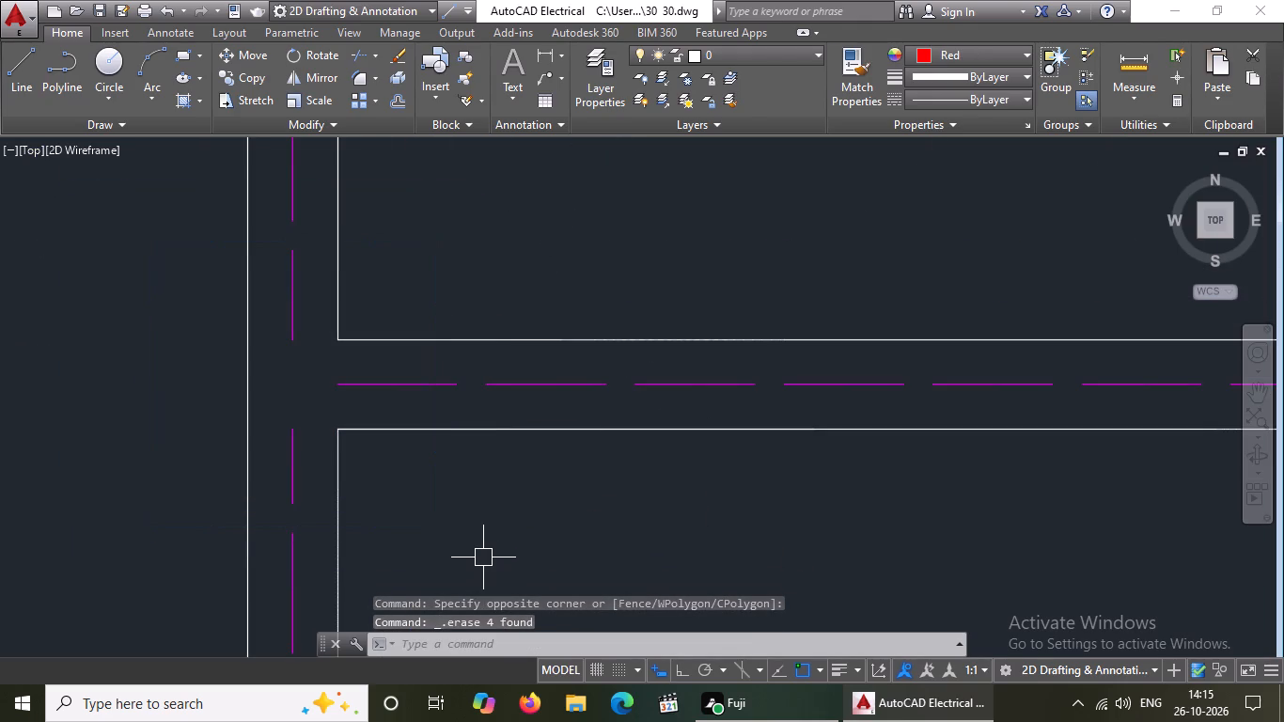
Delete the yellow outlines and dashed outer square of the footing above the wall dividing the two bottom rooms.
scroll(483, 557, "down", 4)
scroll(826, 581, "up", 3)
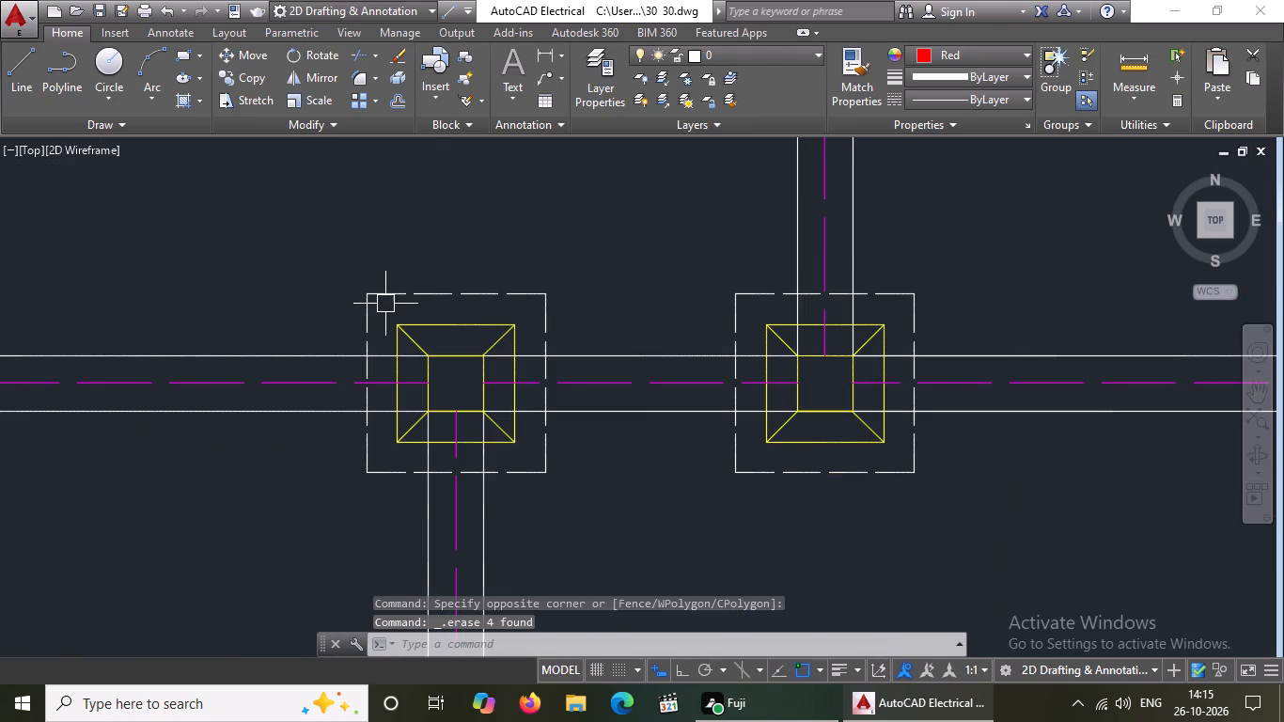
left_click(382, 313)
left_click(520, 459)
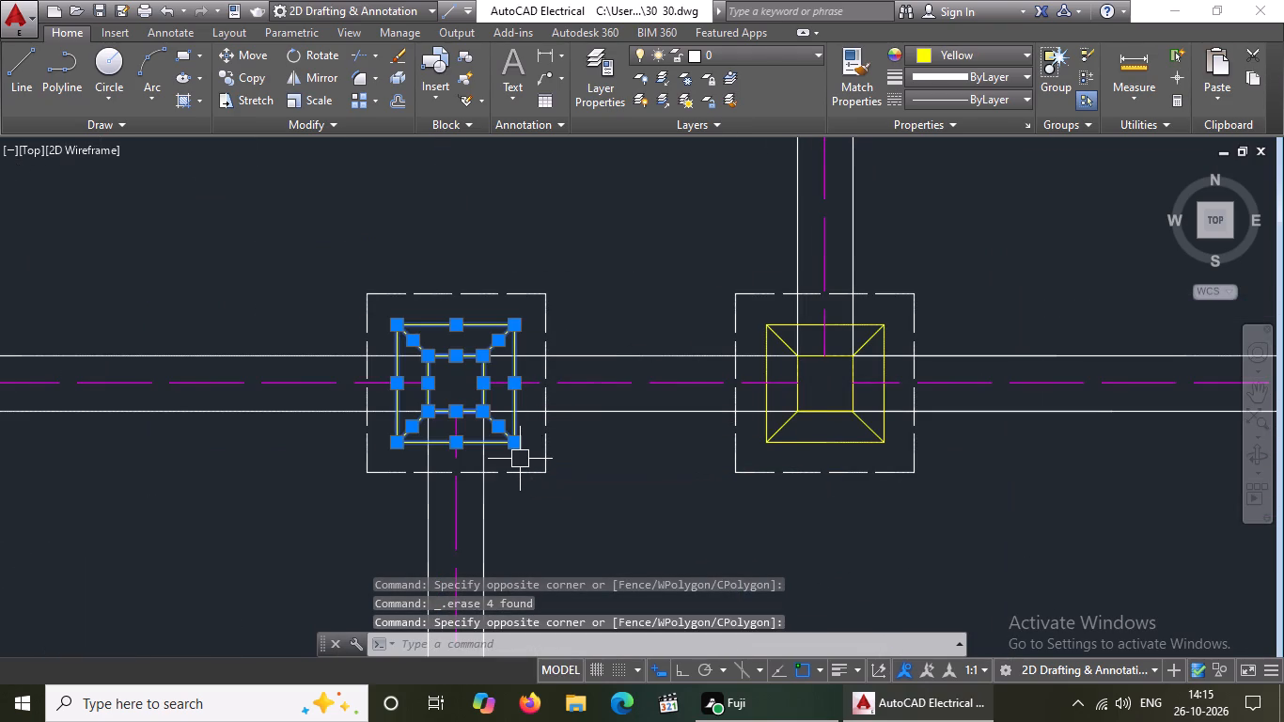
key("Delete")
left_click(234, 223)
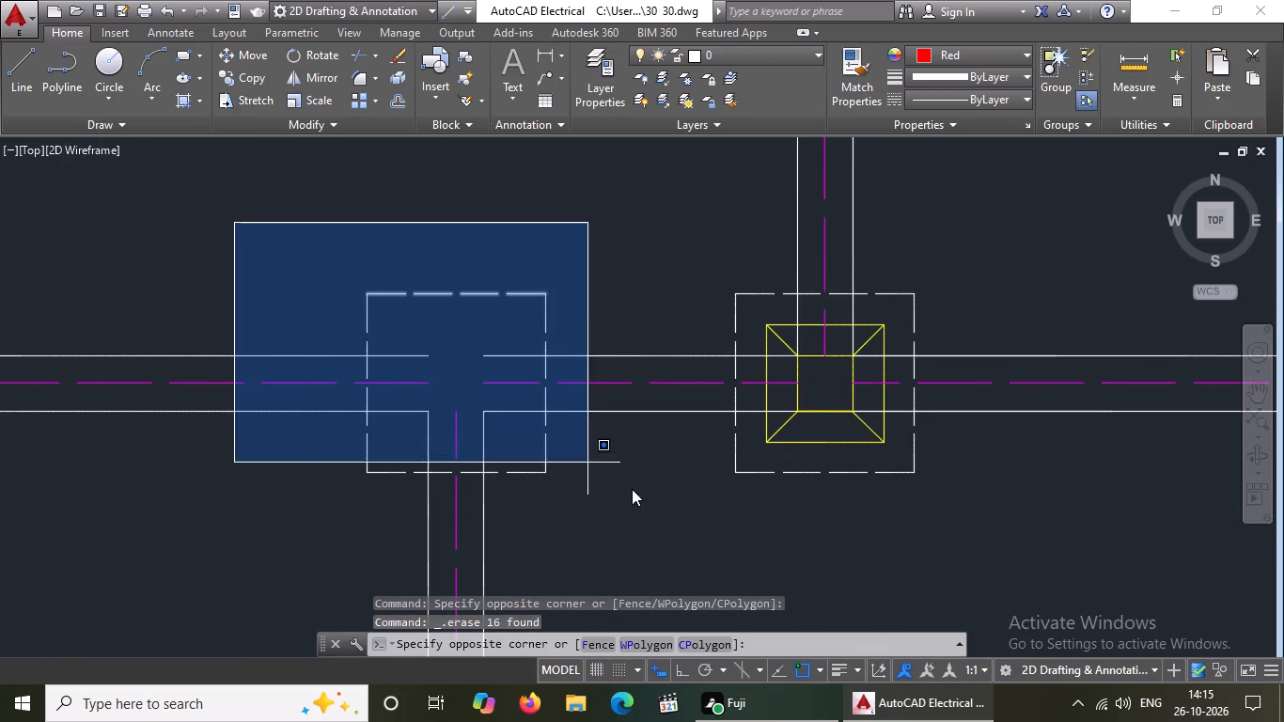
left_click(650, 503)
key("Delete")
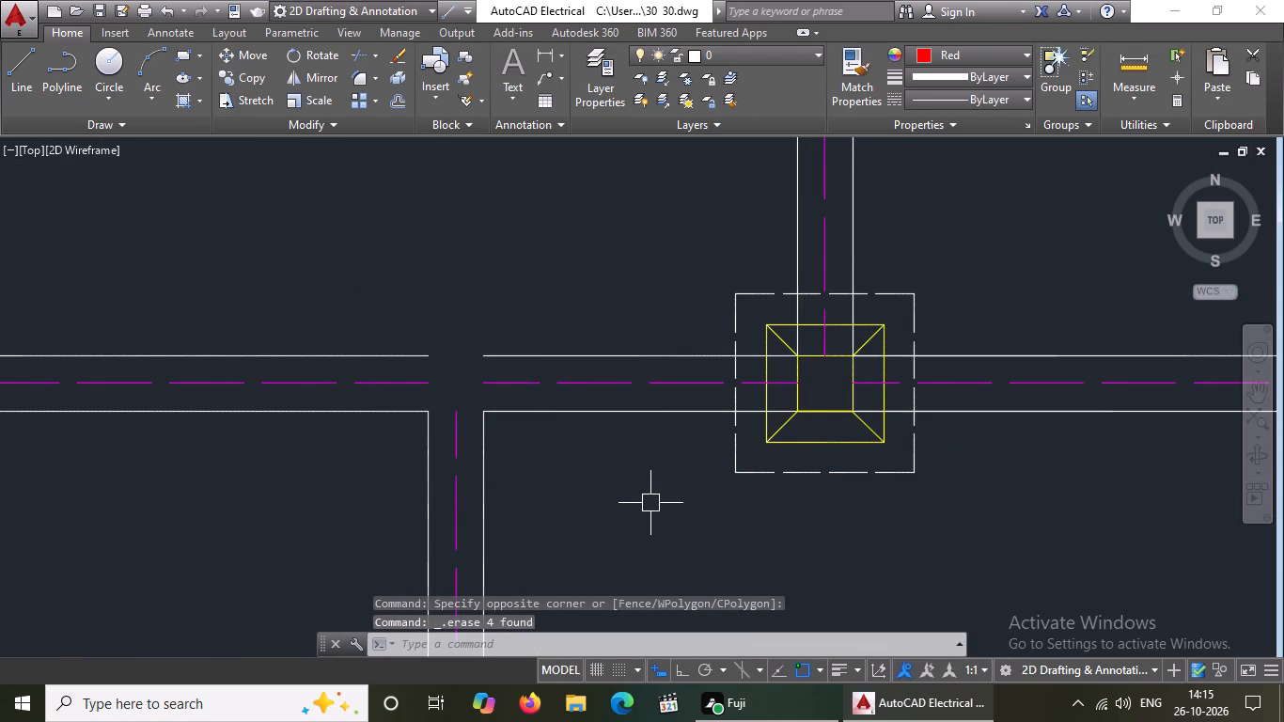
Delete the dashed outer square and yellow outlines of the neighbouring footing, where the interior wall runs upward from the same horizontal wall.
left_click(749, 303)
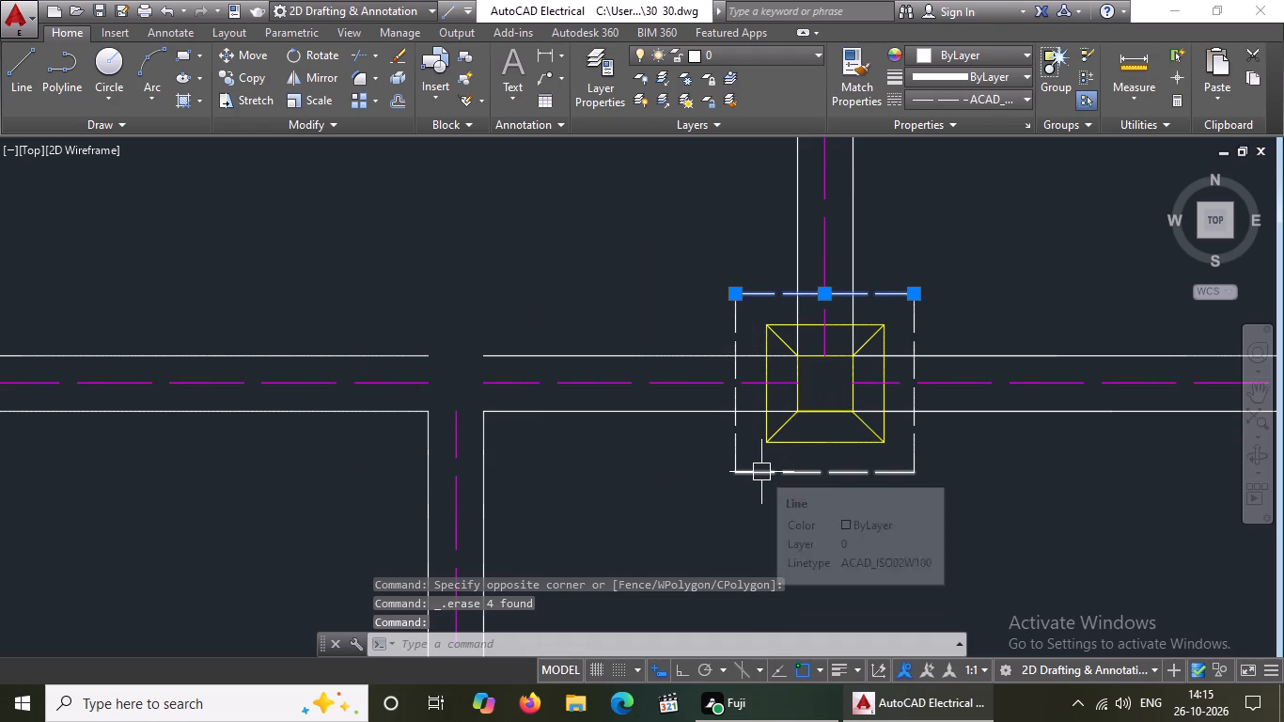
key("Delete")
left_click(726, 447)
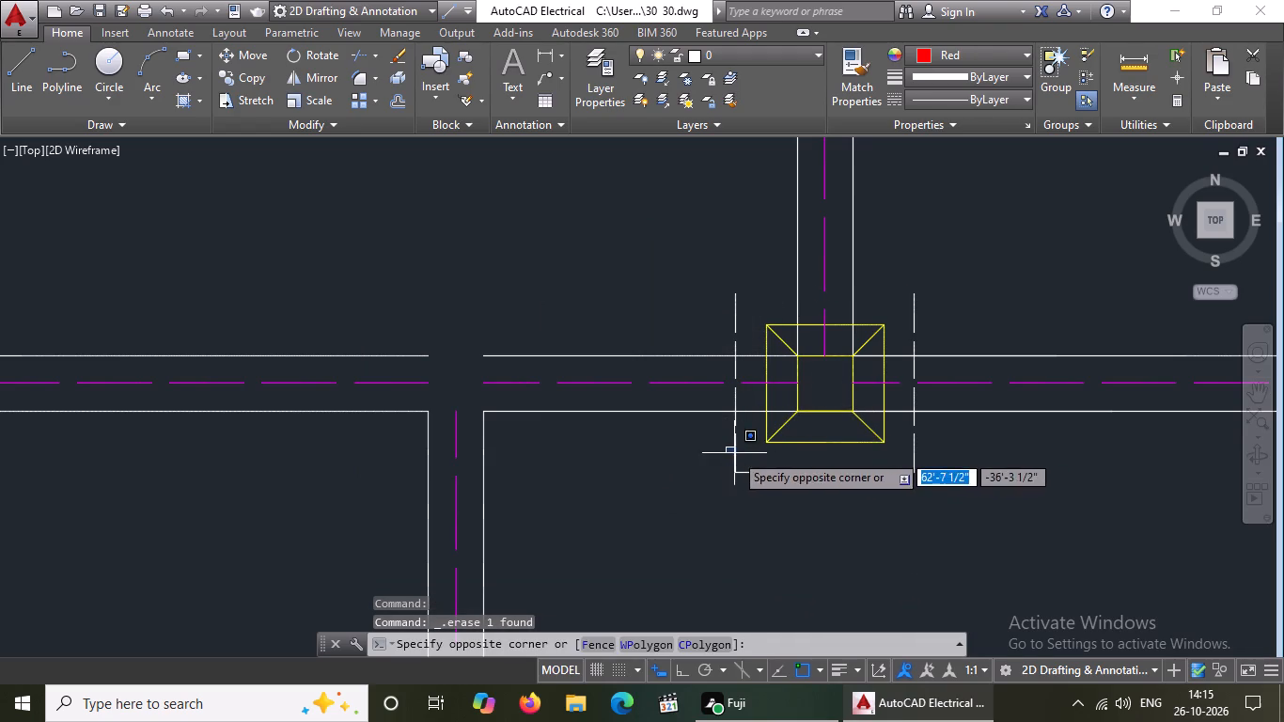
double_click(734, 452)
left_click(738, 445)
key("Delete")
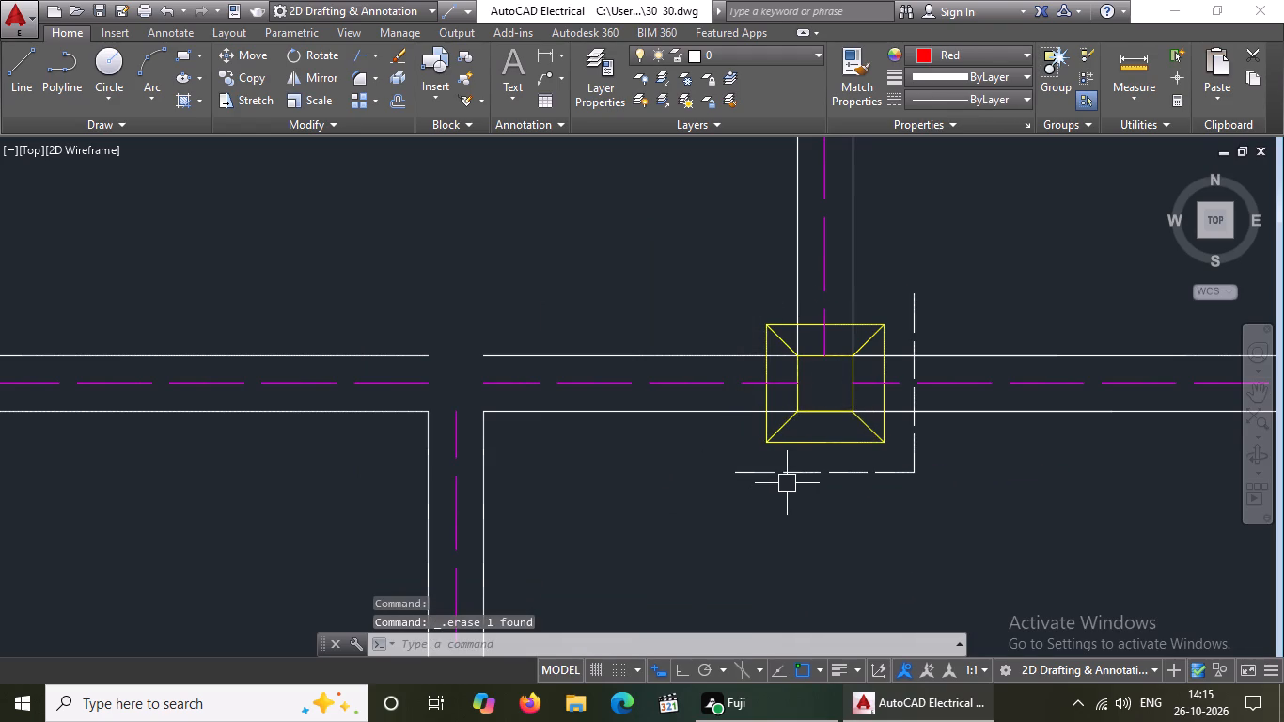
left_click(791, 477)
key("Delete")
left_click(912, 445)
key("Delete")
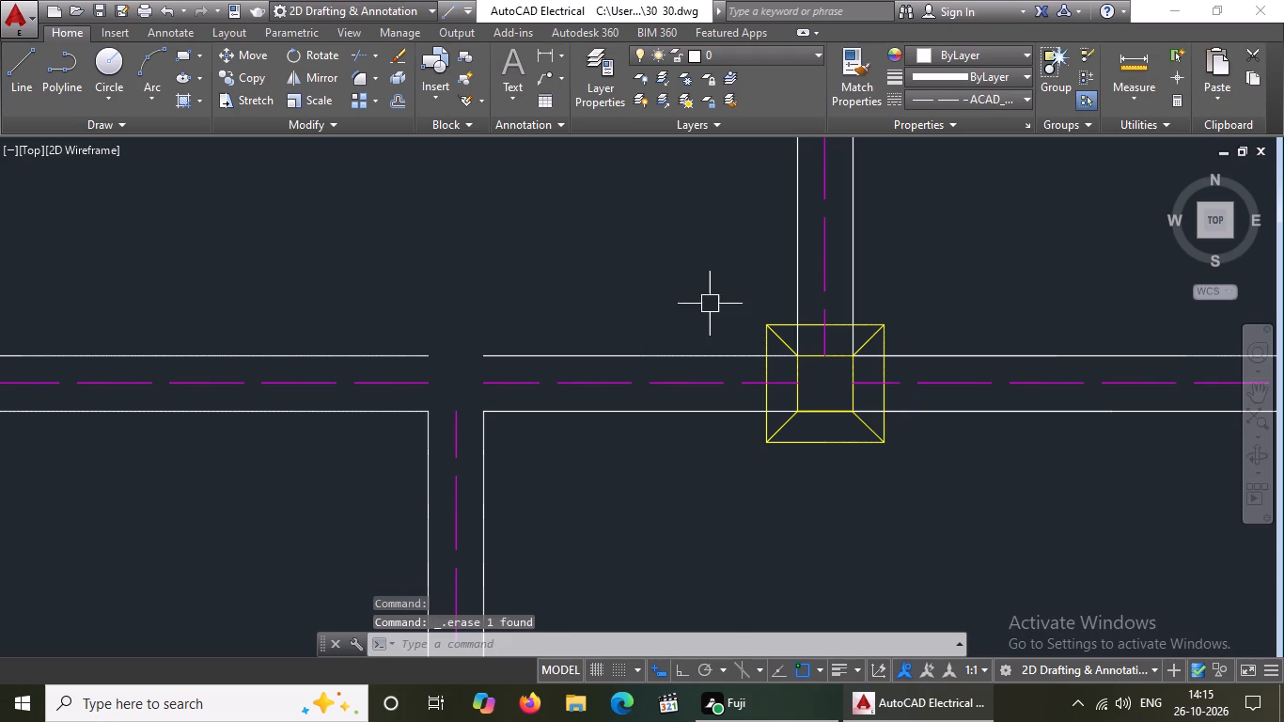
left_click_drag(706, 280, 732, 318)
left_click(941, 495)
key("Delete")
Delete the dashed outer square and yellow outlines of the right-end footing on the horizontal wall above the two bottom rooms.
scroll(890, 466, "down", 4)
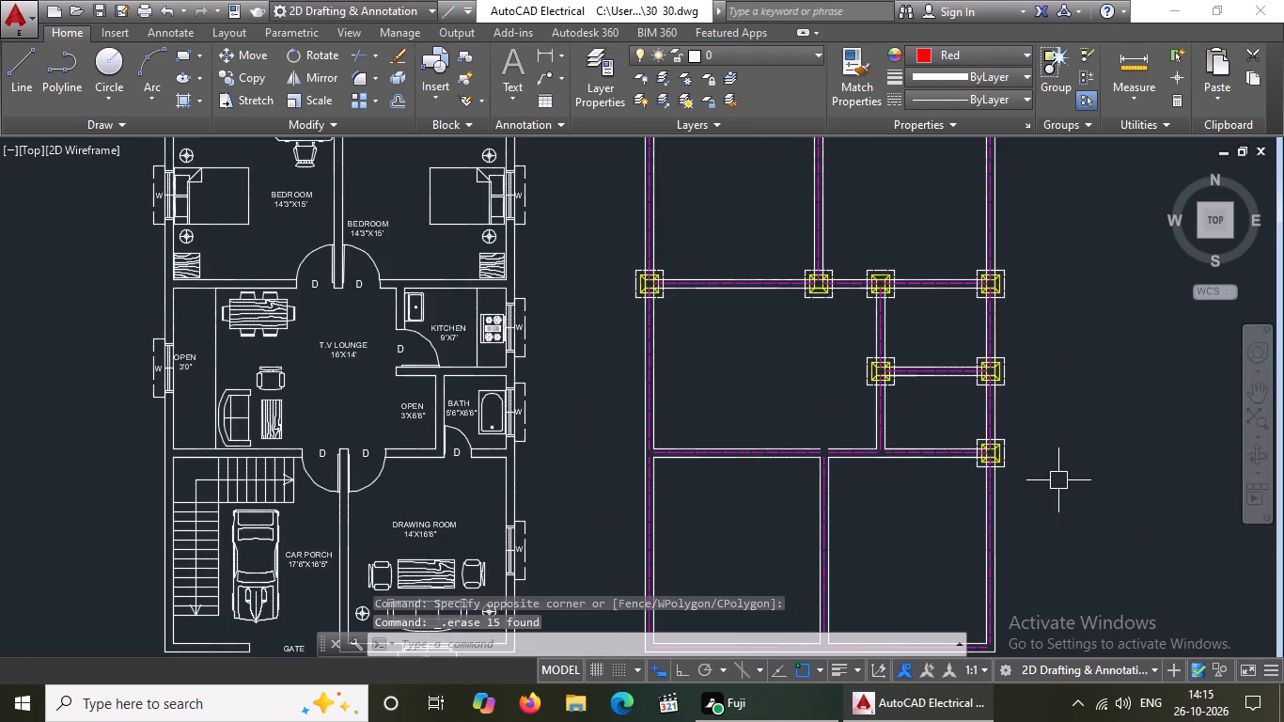
scroll(994, 446, "up", 6)
scroll(989, 438, "down", 2)
scroll(1023, 511, "up", 3)
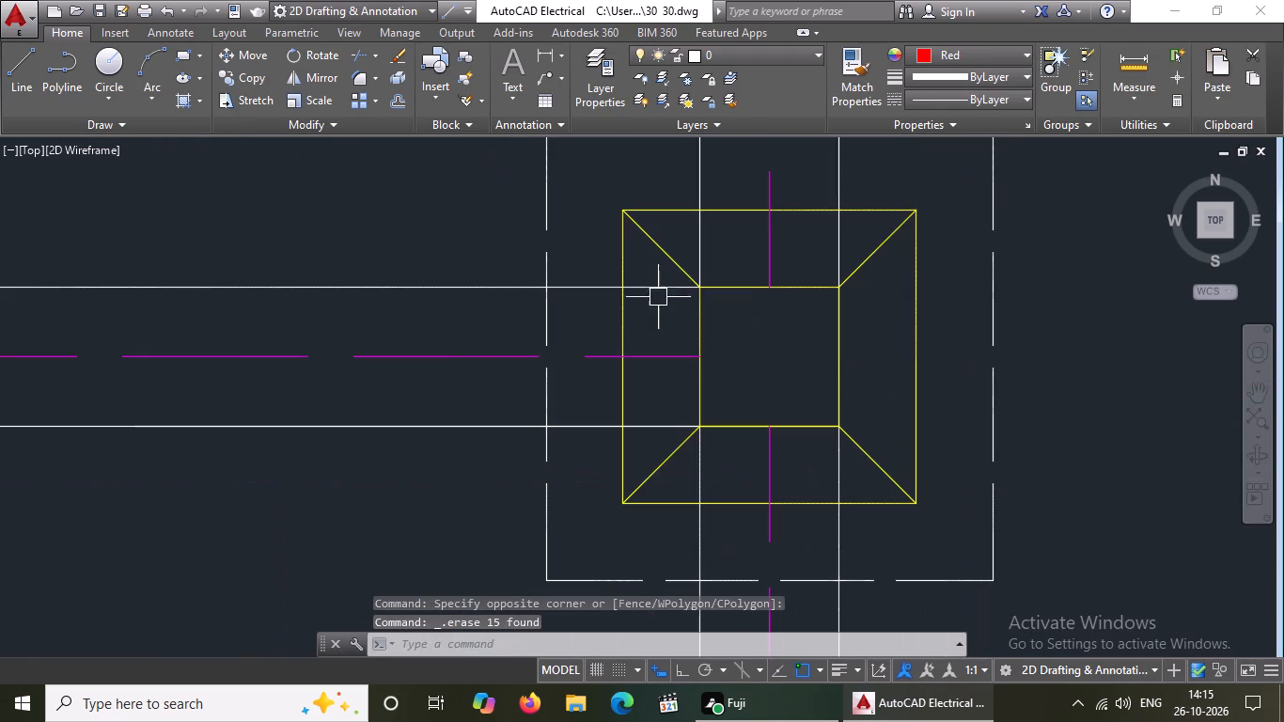
scroll(634, 267, "down", 3)
scroll(710, 341, "up", 2)
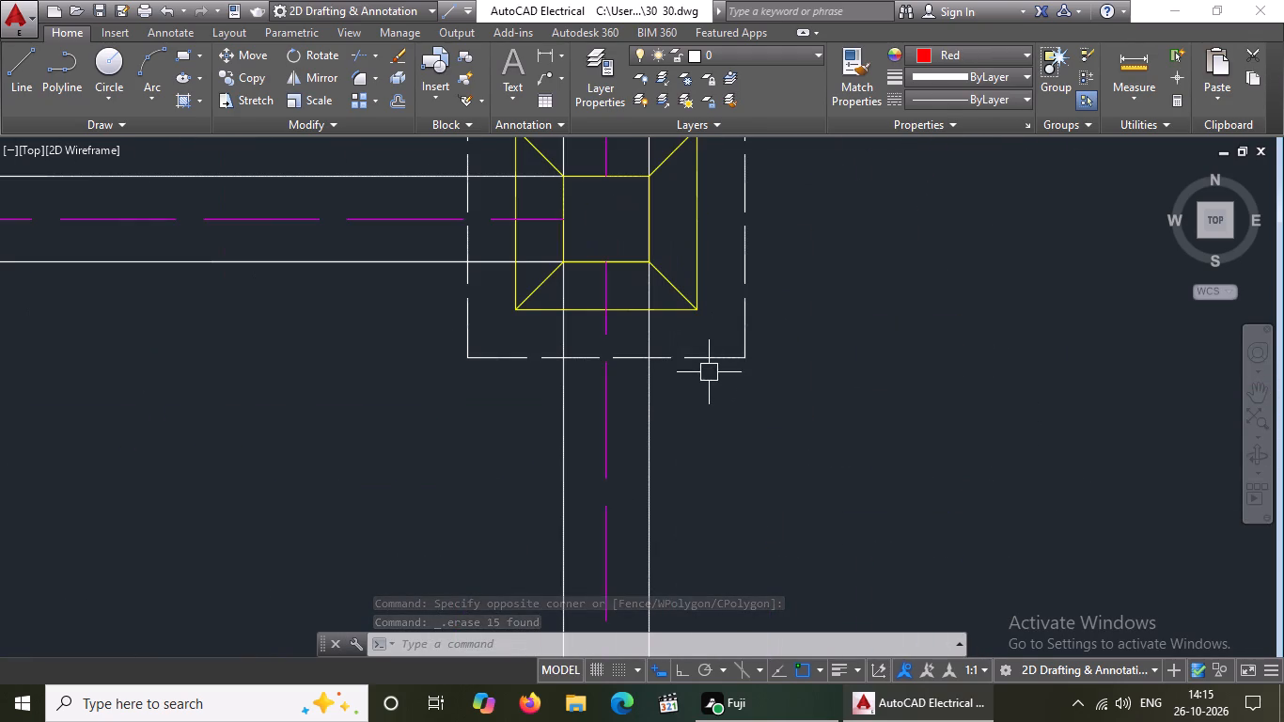
left_click(712, 353)
key("Delete")
left_click(746, 293)
key("Delete")
scroll(742, 311, "down", 4)
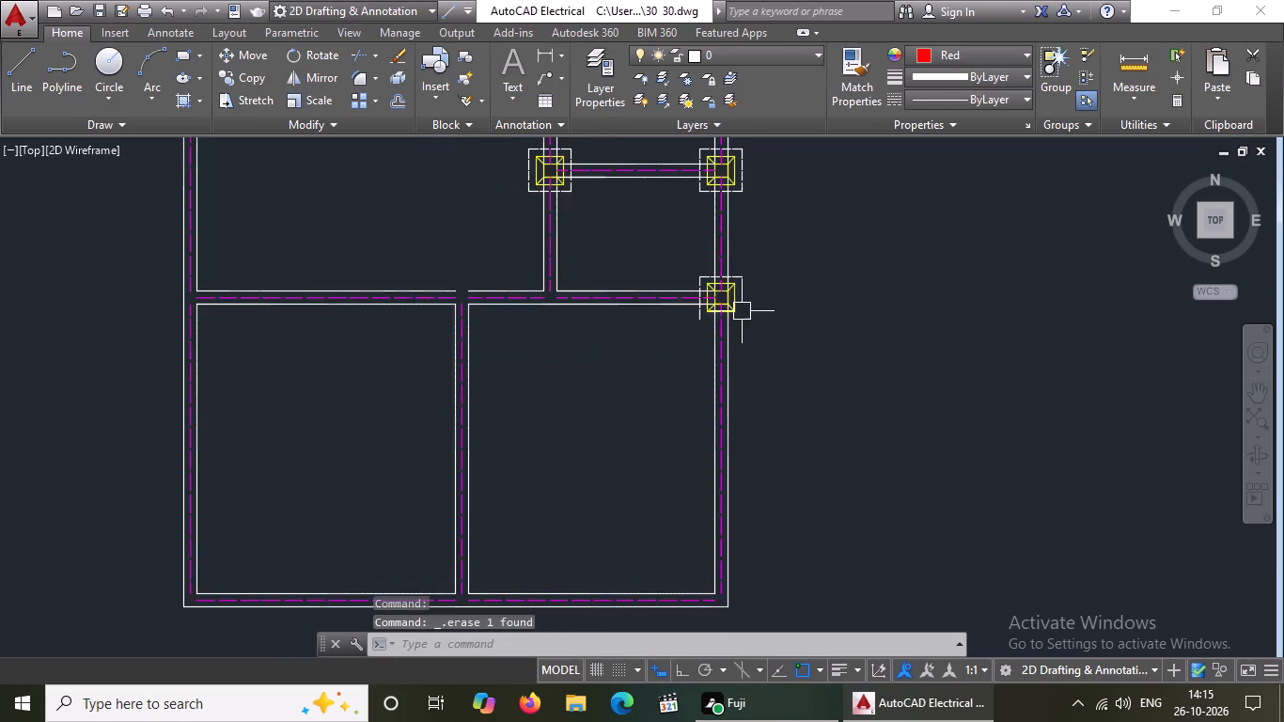
scroll(673, 272, "up", 3)
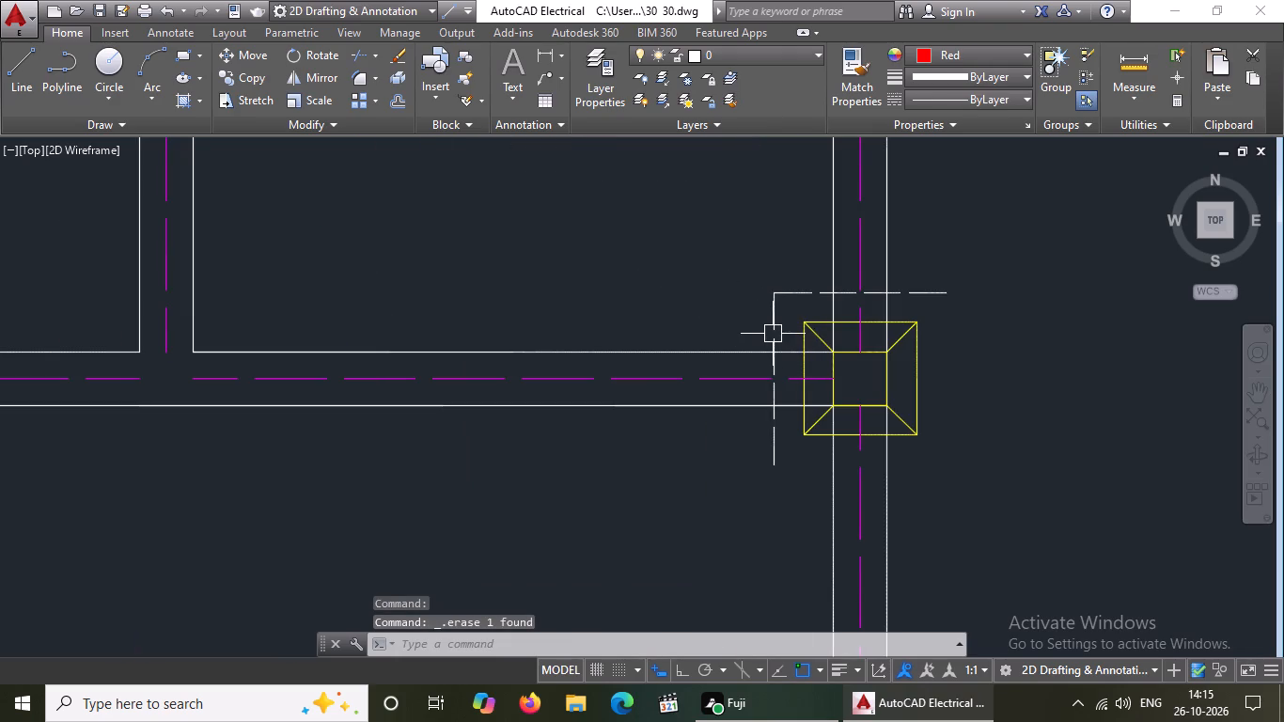
left_click(770, 331)
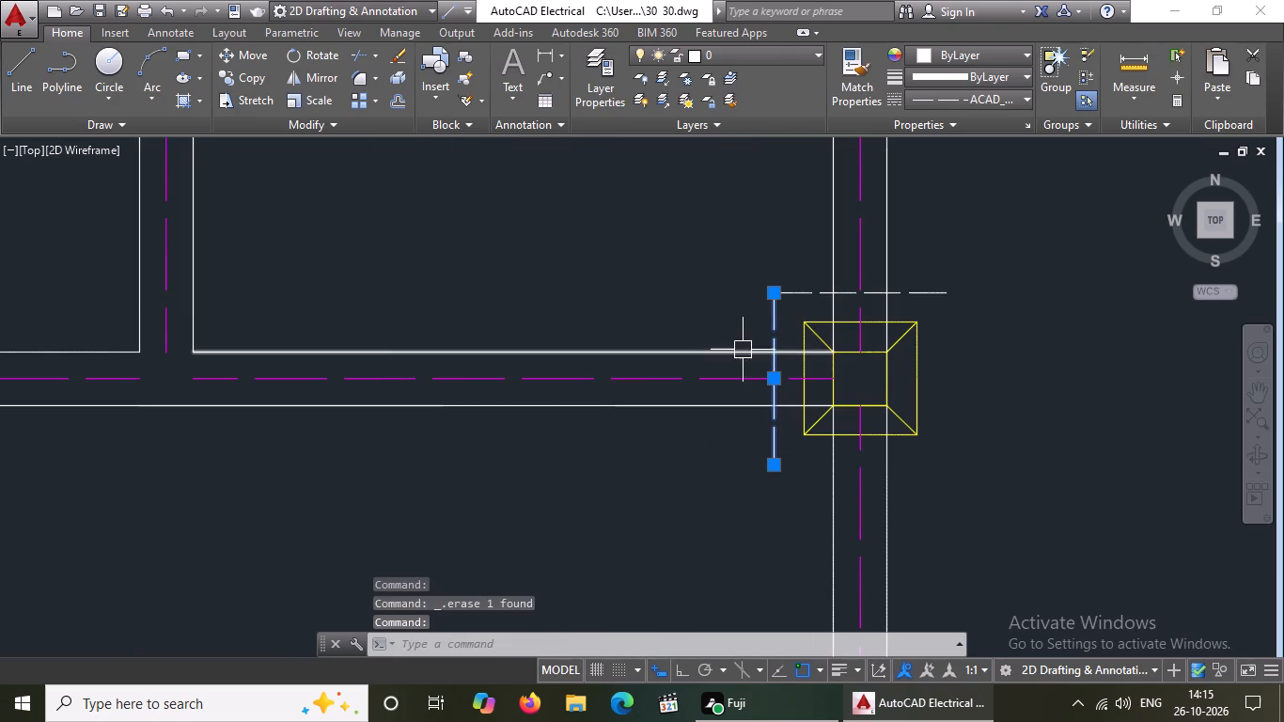
key("Delete")
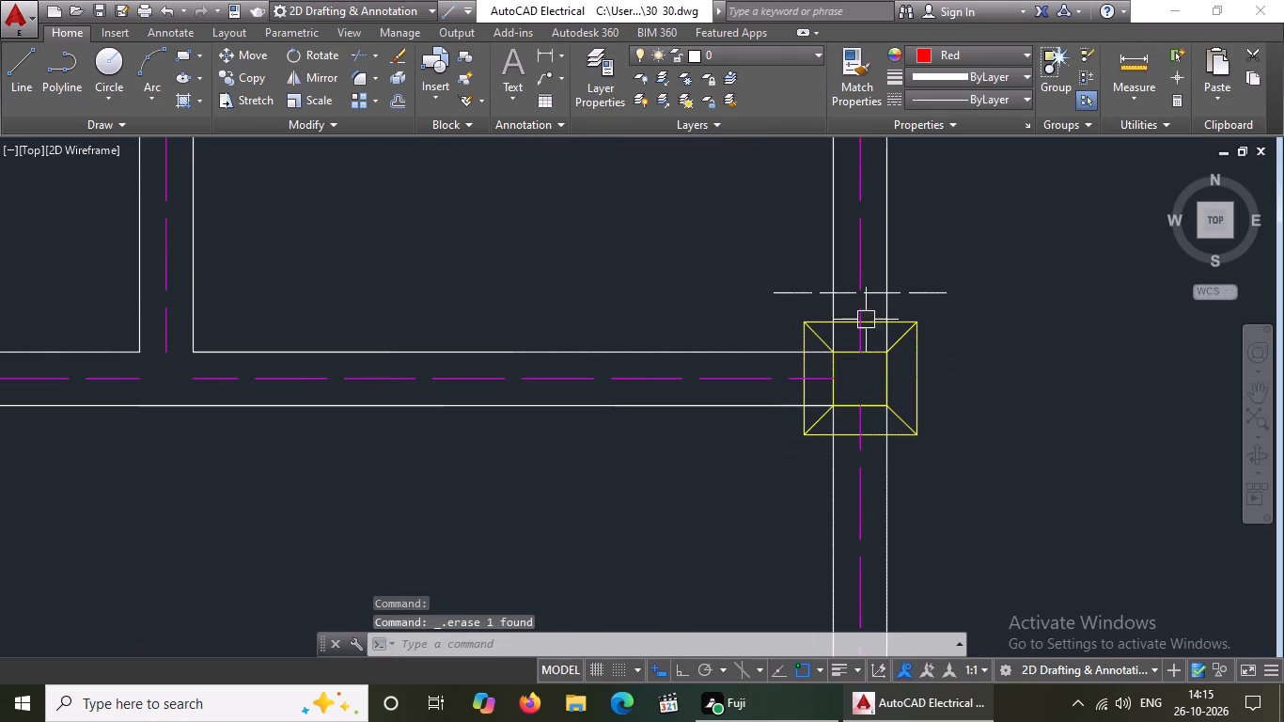
left_click(818, 293)
key("Delete")
left_click_drag(732, 280, 732, 279)
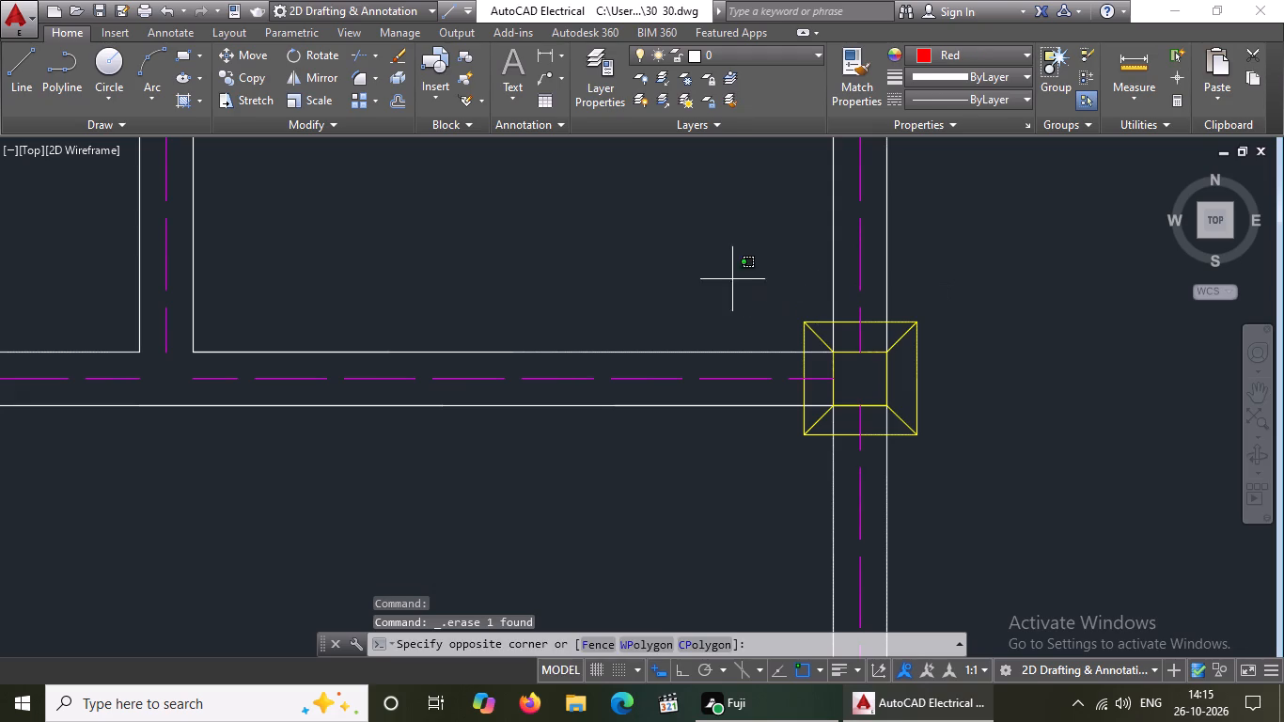
left_click_drag(732, 279, 742, 300)
left_click(994, 497)
key("Delete")
Delete the dashed outer square and yellow outlines of the footing at the left end of the short wall between the small right-hand rooms.
scroll(954, 461, "down", 5)
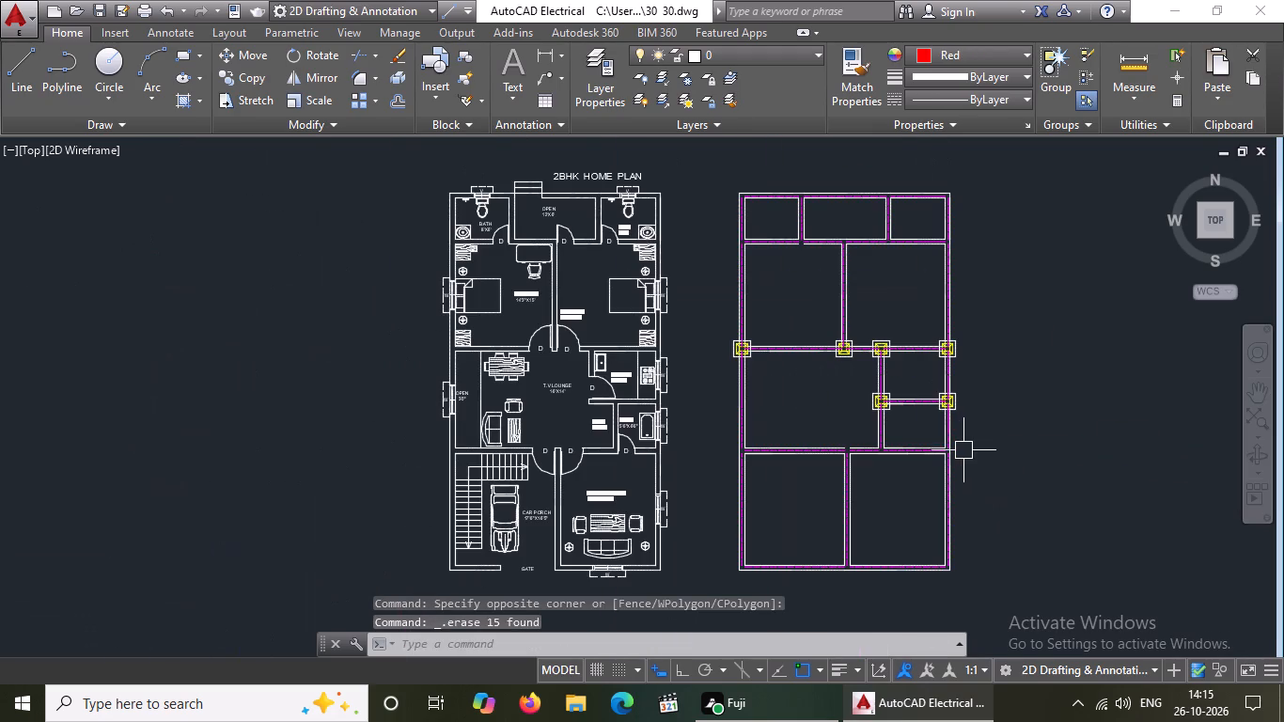
scroll(916, 436, "up", 5)
scroll(630, 314, "down", 2)
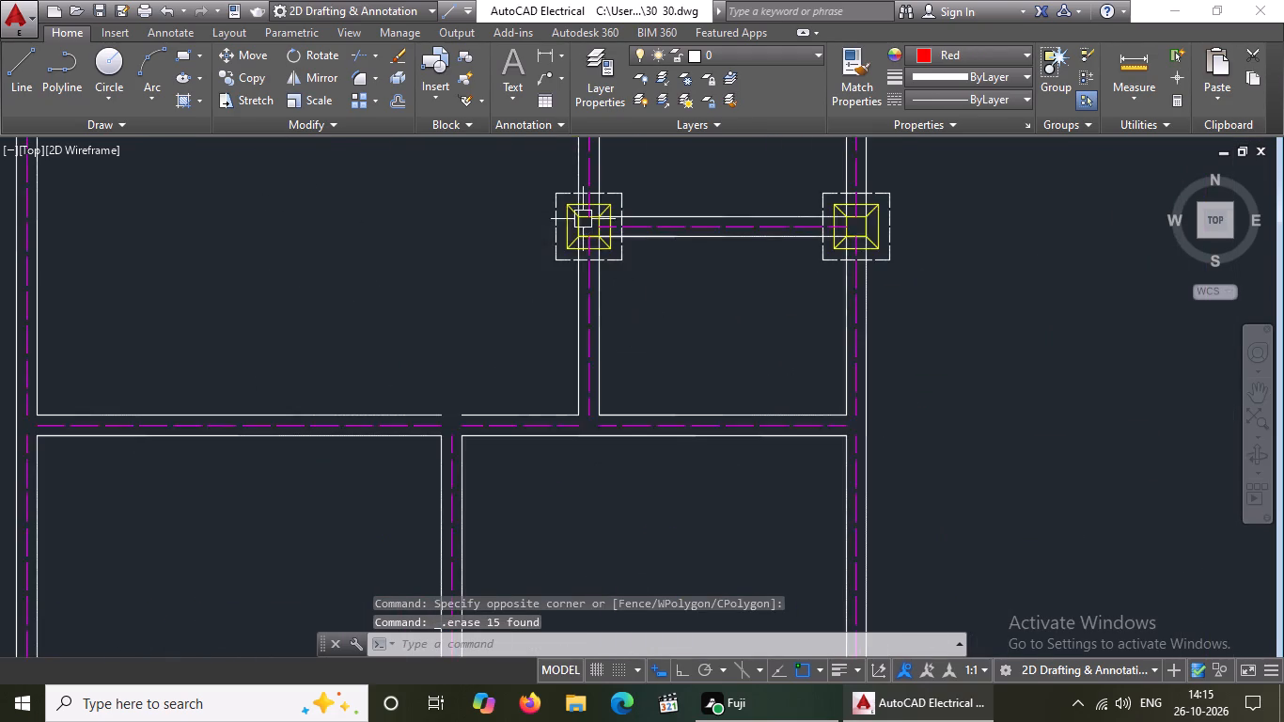
scroll(587, 201, "up", 3)
left_click(690, 440)
key("Delete")
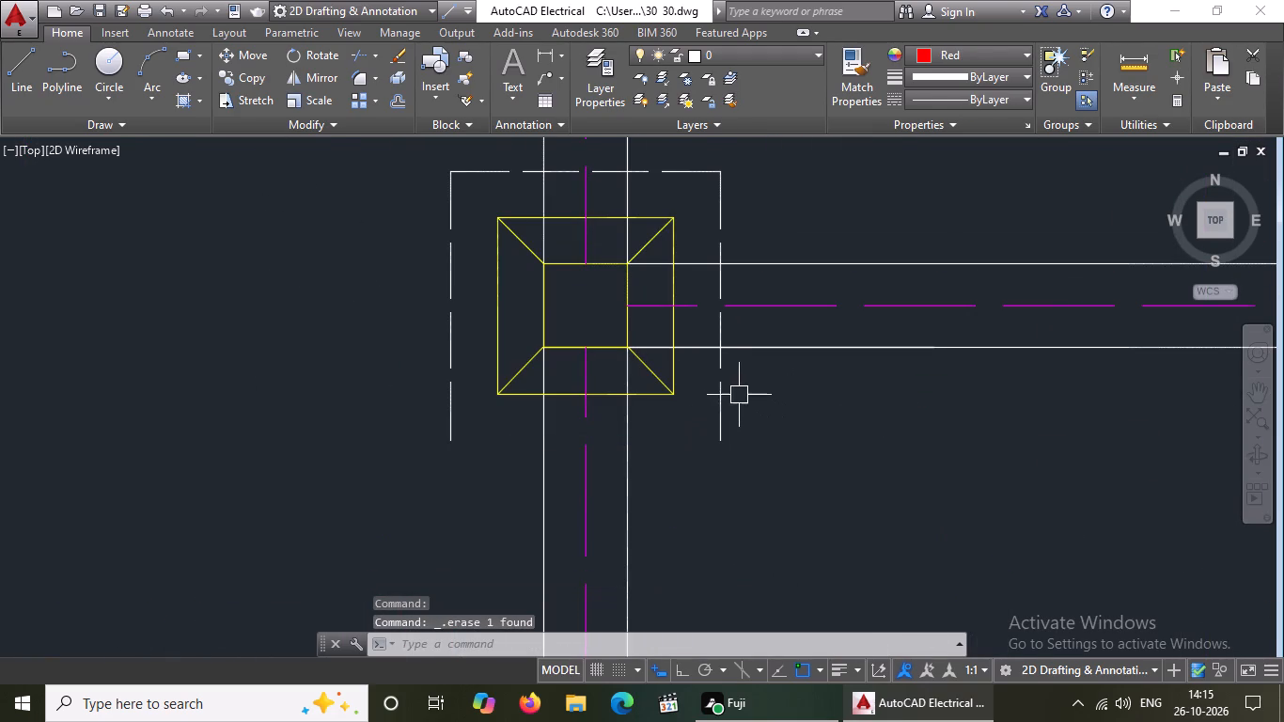
left_click(717, 396)
key("Delete")
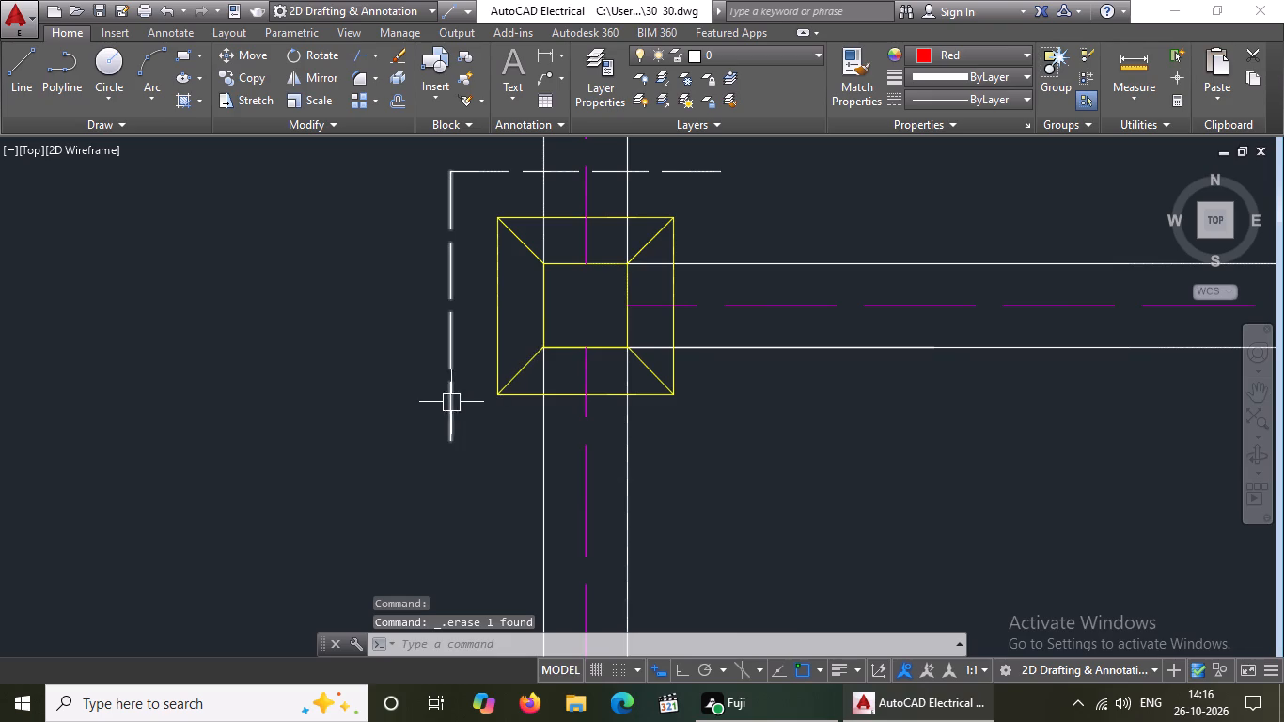
left_click(441, 402)
double_click(452, 393)
key("Delete")
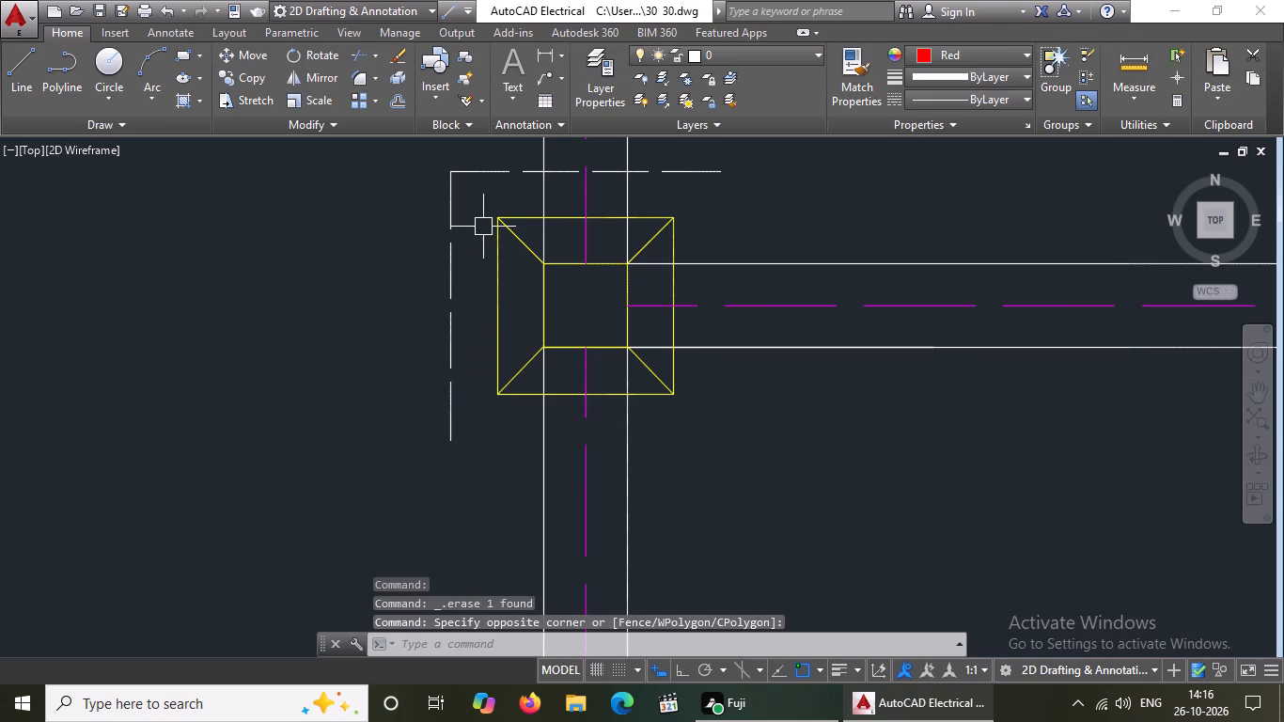
left_click(448, 260)
key("Delete")
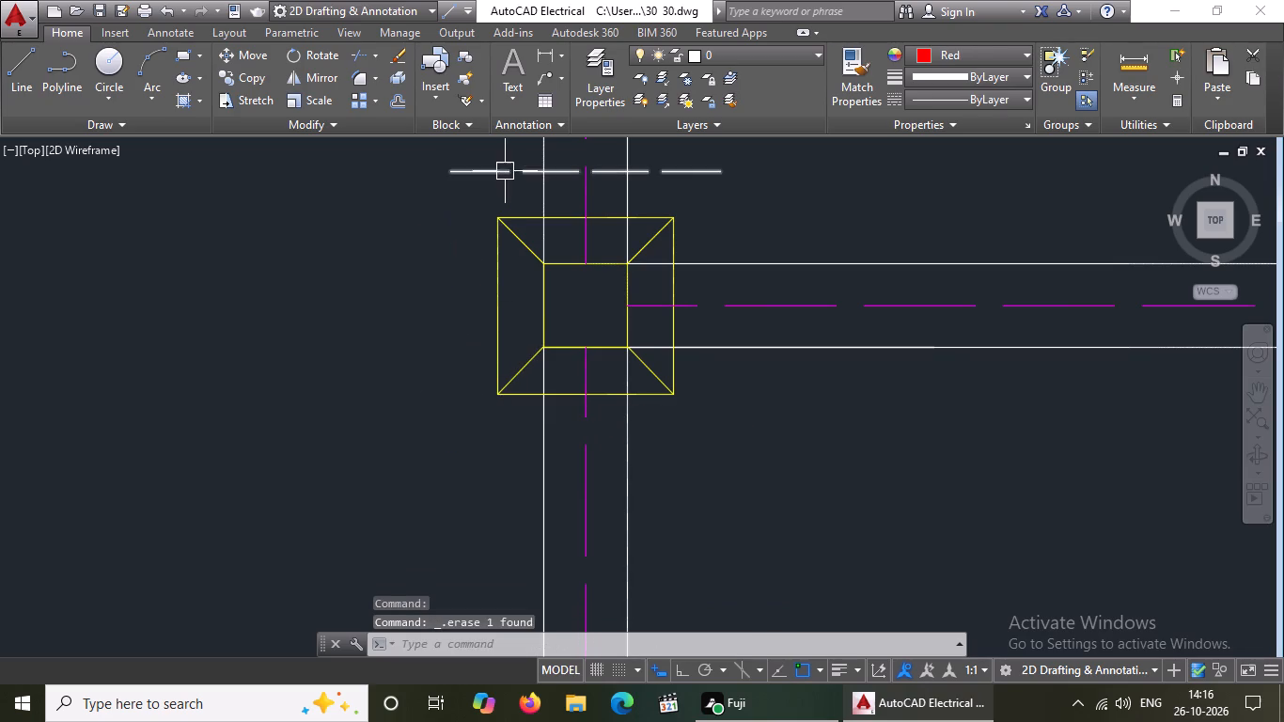
left_click(505, 169)
key("Delete")
left_click_drag(447, 191, 483, 245)
left_click(765, 458)
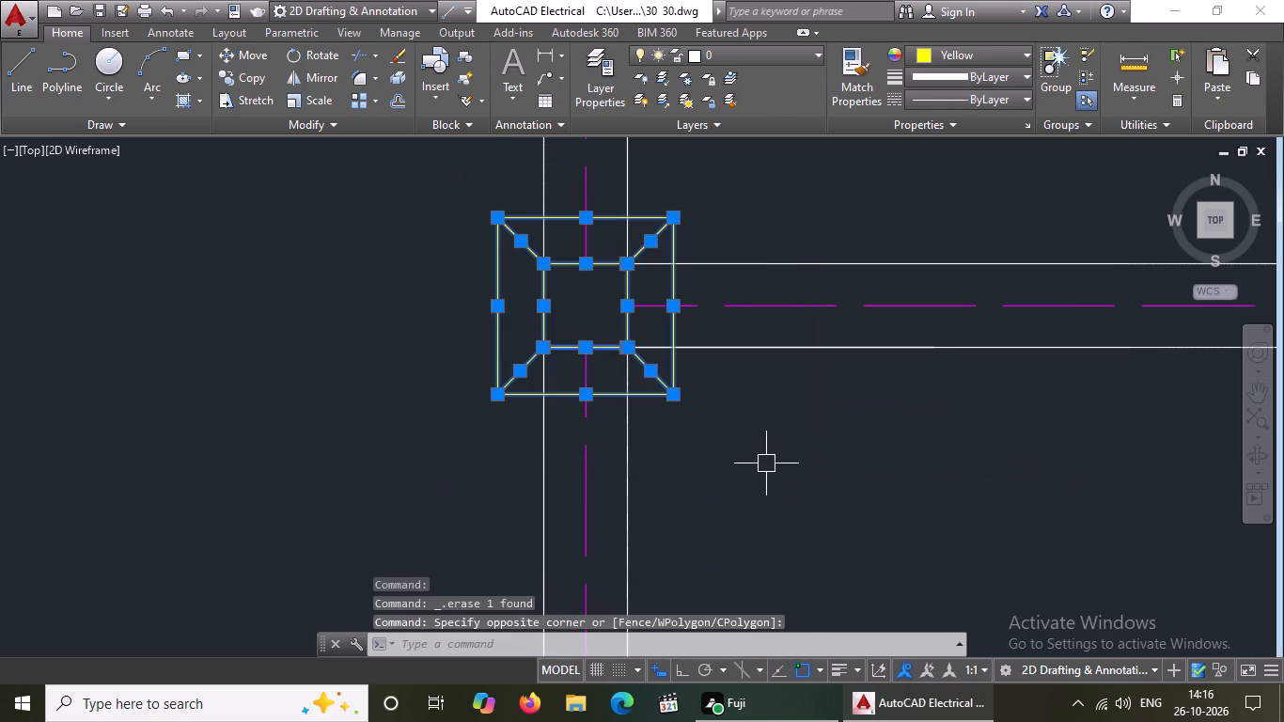
key("Delete")
Delete the dashed outer square and yellow outlines of the footing at the right end of that short wall.
scroll(755, 429, "down", 3)
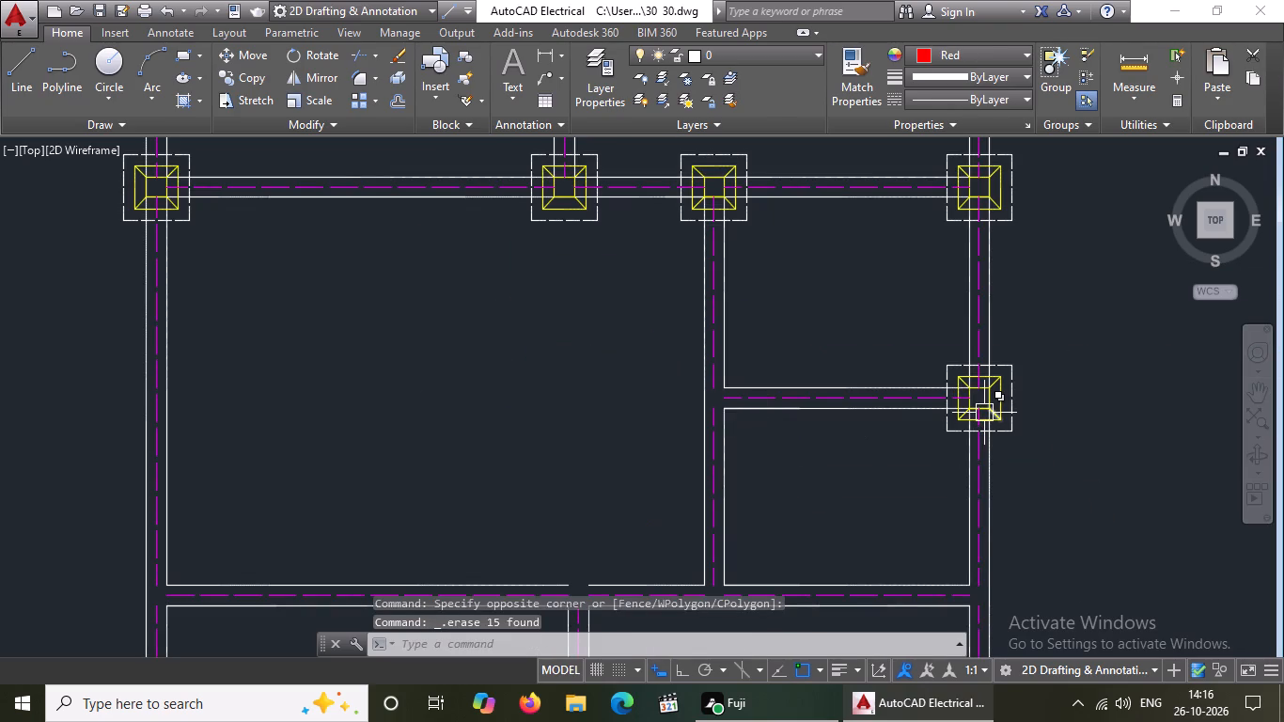
scroll(1016, 409, "up", 3)
left_click(769, 230)
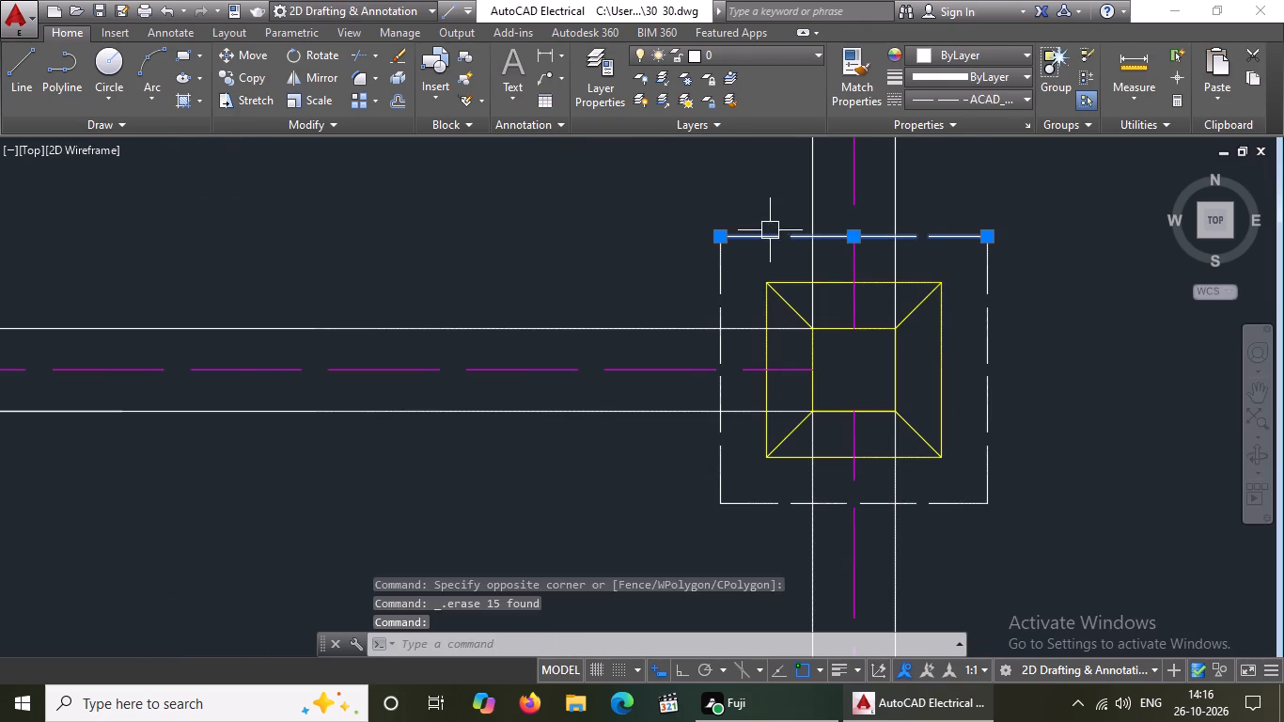
key("Delete")
left_click(728, 305)
key("Delete")
left_click(980, 316)
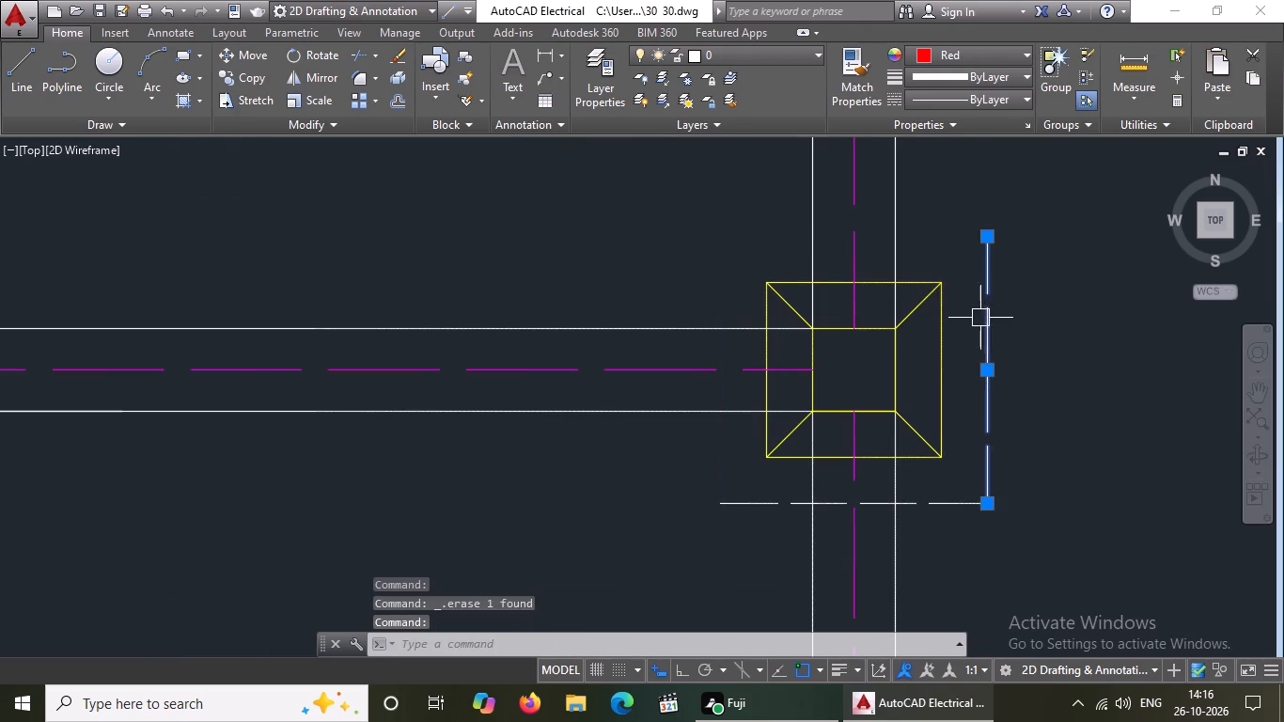
key("Delete")
left_click(955, 494)
key("Delete")
left_click(947, 508)
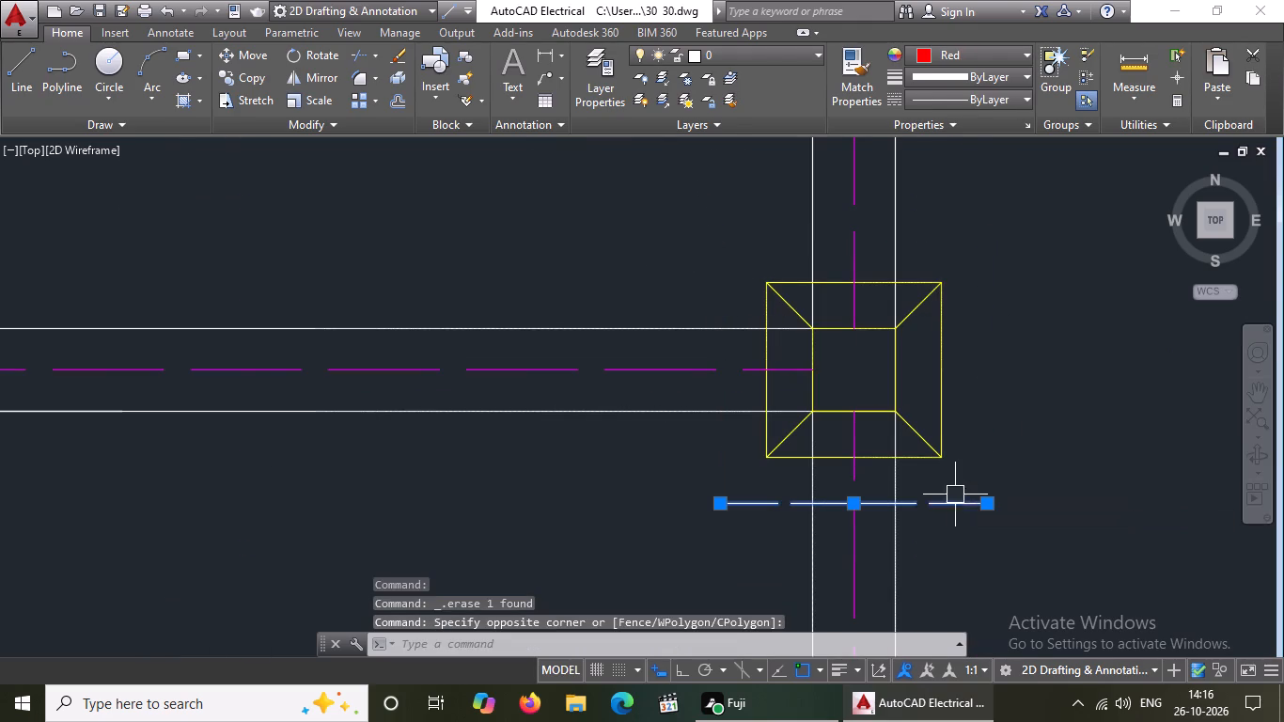
key("Delete")
left_click_drag(685, 242, 699, 250)
left_click(1109, 548)
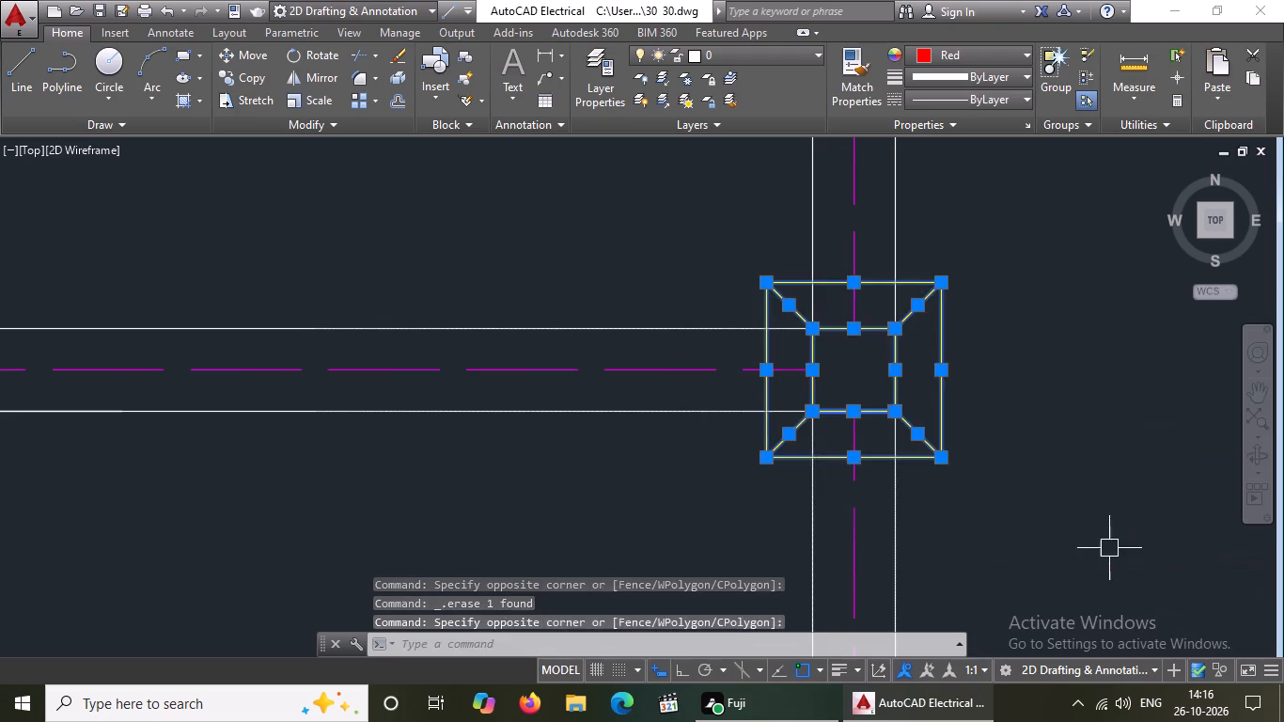
key("Delete")
Delete the dashed outer square and yellow outlines of the left-end footing on the horizontal wall below the two large upper rooms.
scroll(865, 501, "down", 4)
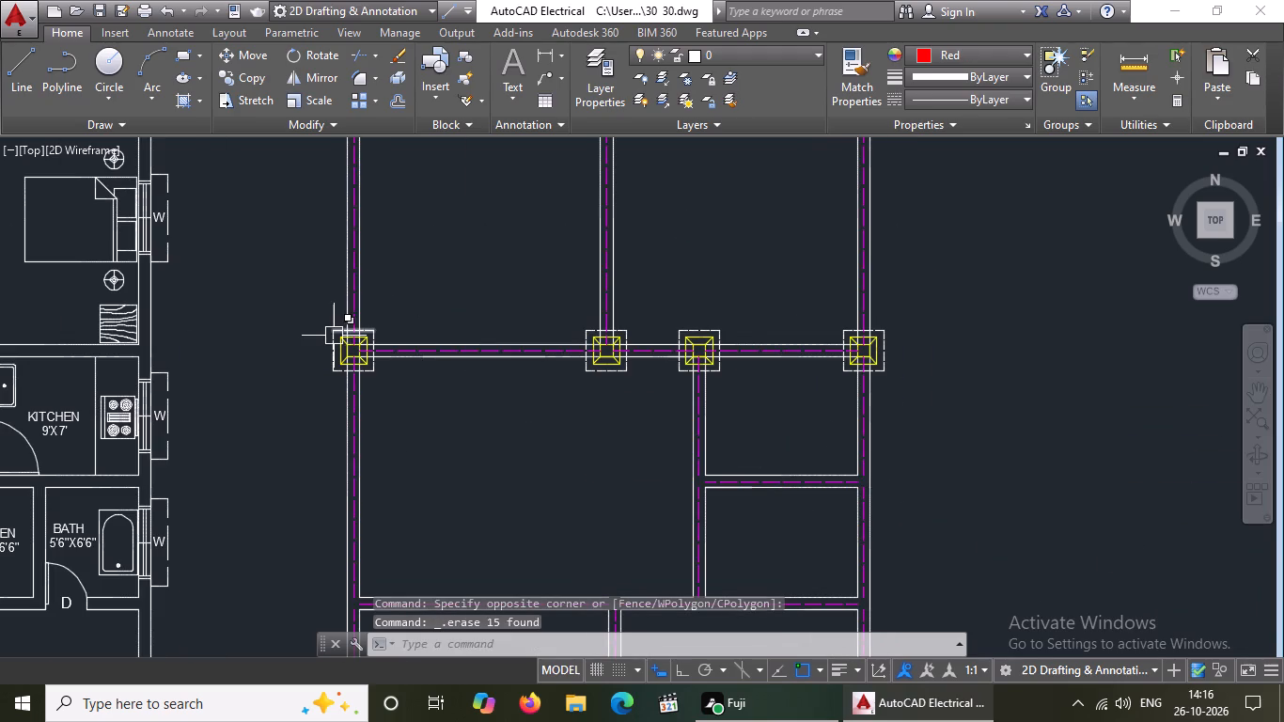
scroll(321, 344, "up", 4)
left_click(630, 515)
key("Delete")
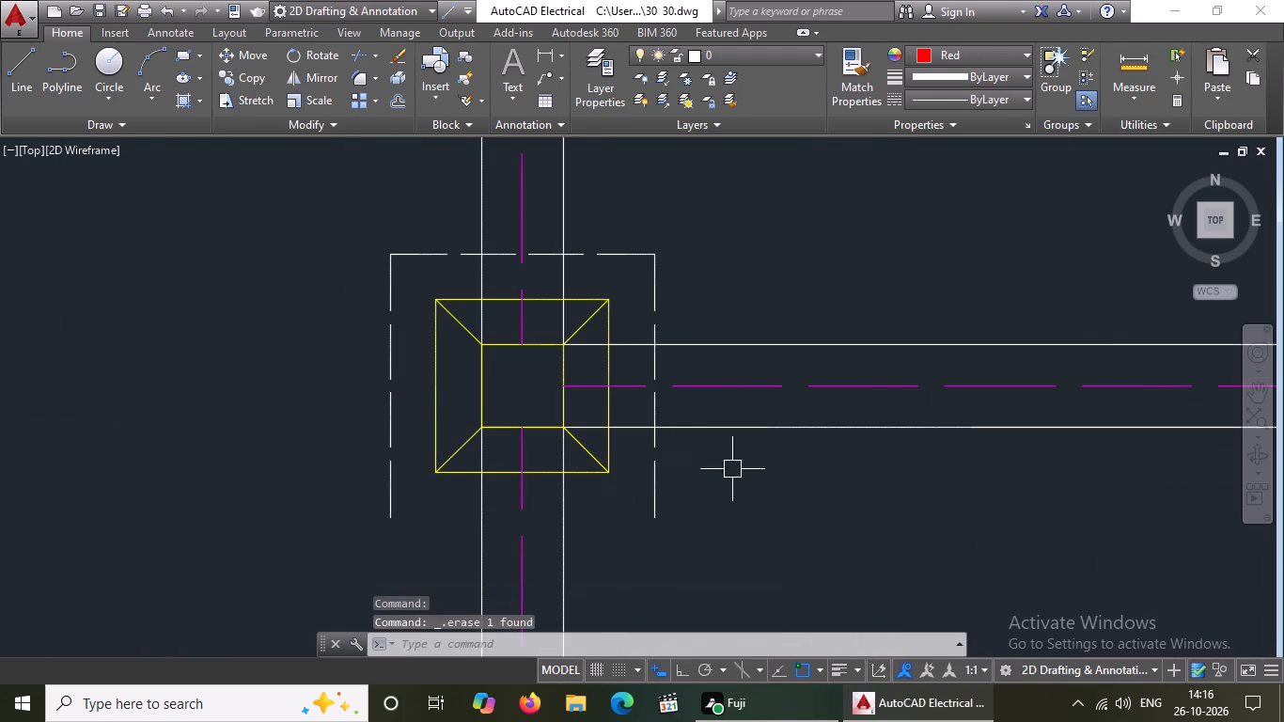
left_click(650, 506)
key("Delete")
left_click(385, 477)
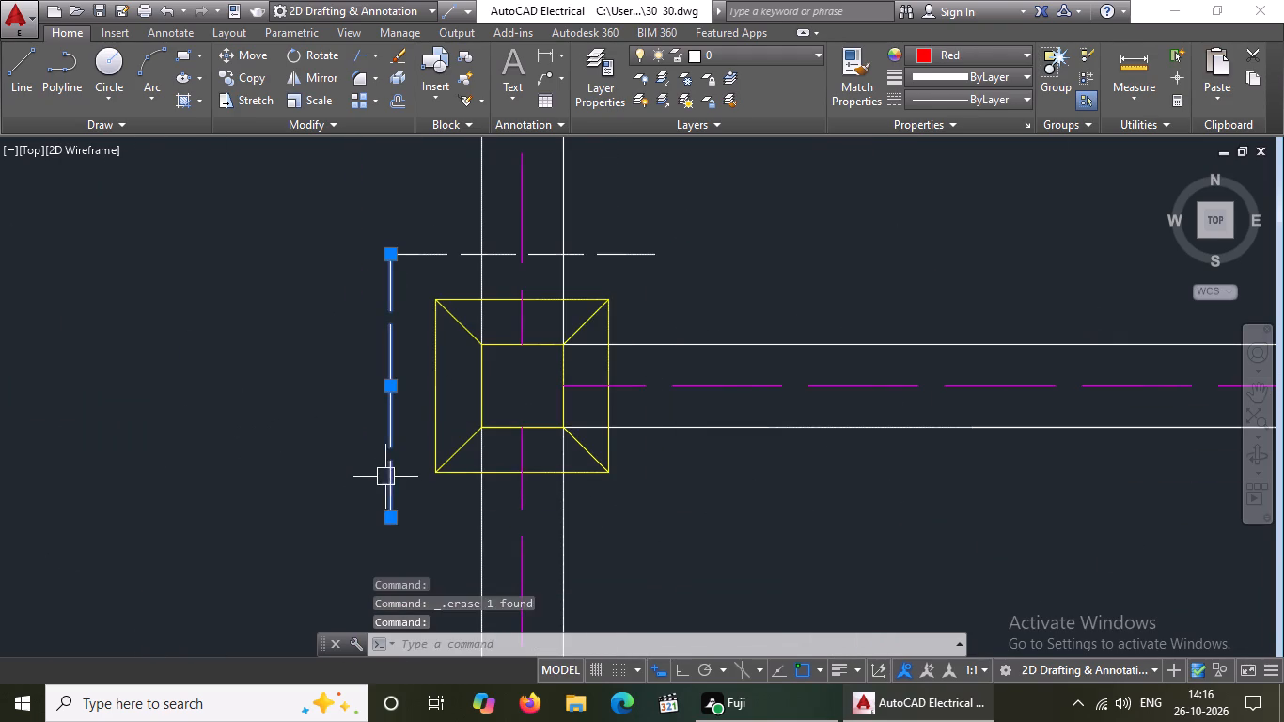
key("Delete")
left_click(441, 260)
key("Delete")
left_click_drag(345, 232, 394, 333)
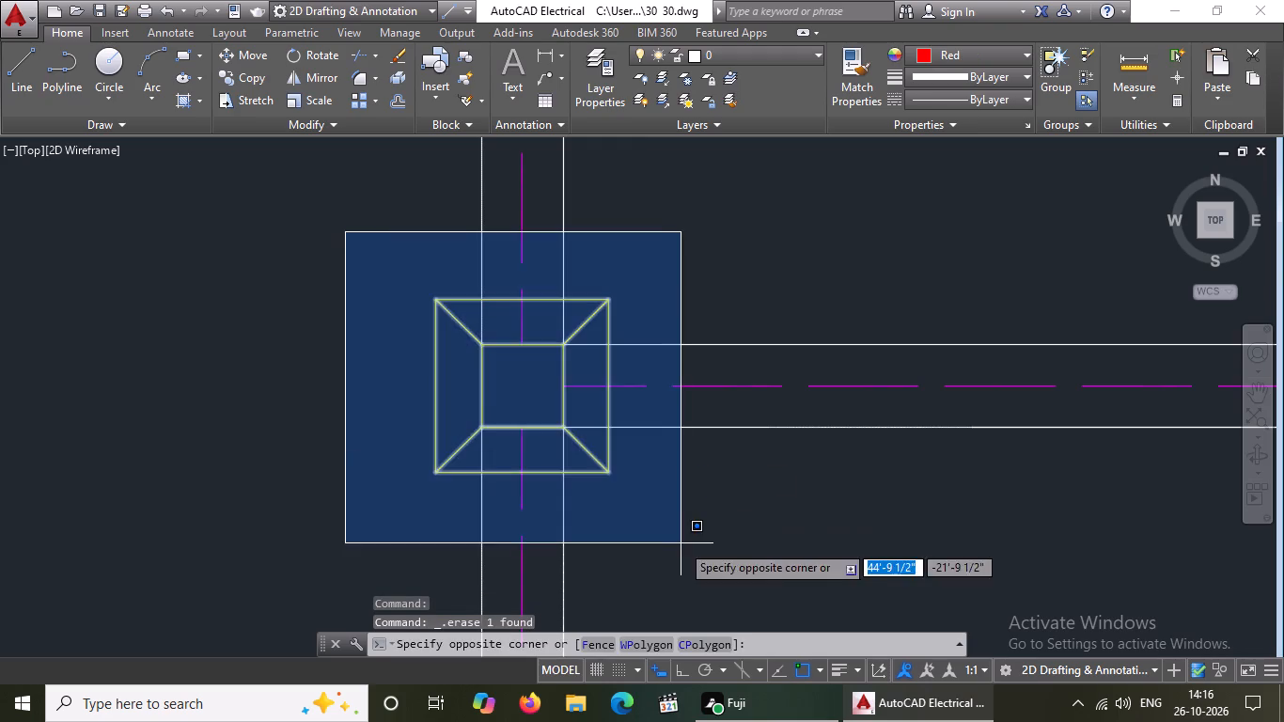
left_click(709, 542)
key("Delete")
Delete the dashed outer square and yellow outlines of the footing where the wall between the two large upper rooms meets that horizontal wall.
scroll(677, 534, "down", 3)
scroll(1118, 509, "up", 3)
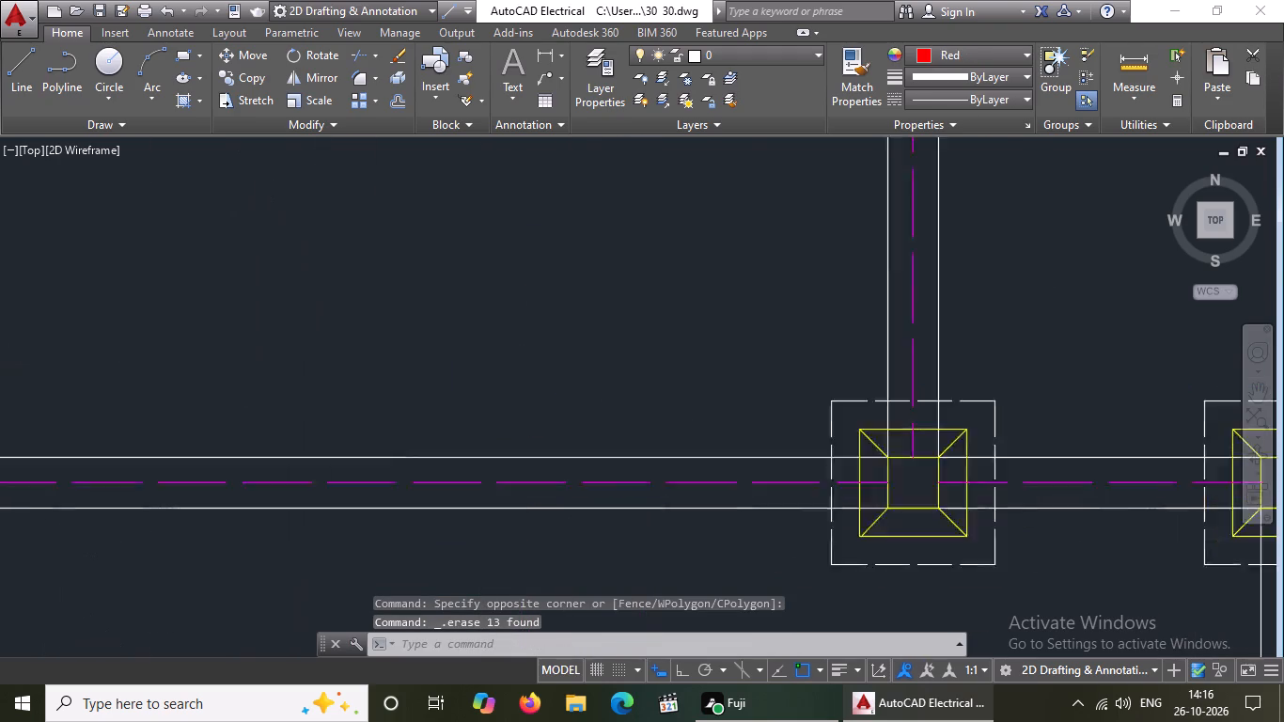
left_click(679, 340)
key("Delete")
left_click(656, 377)
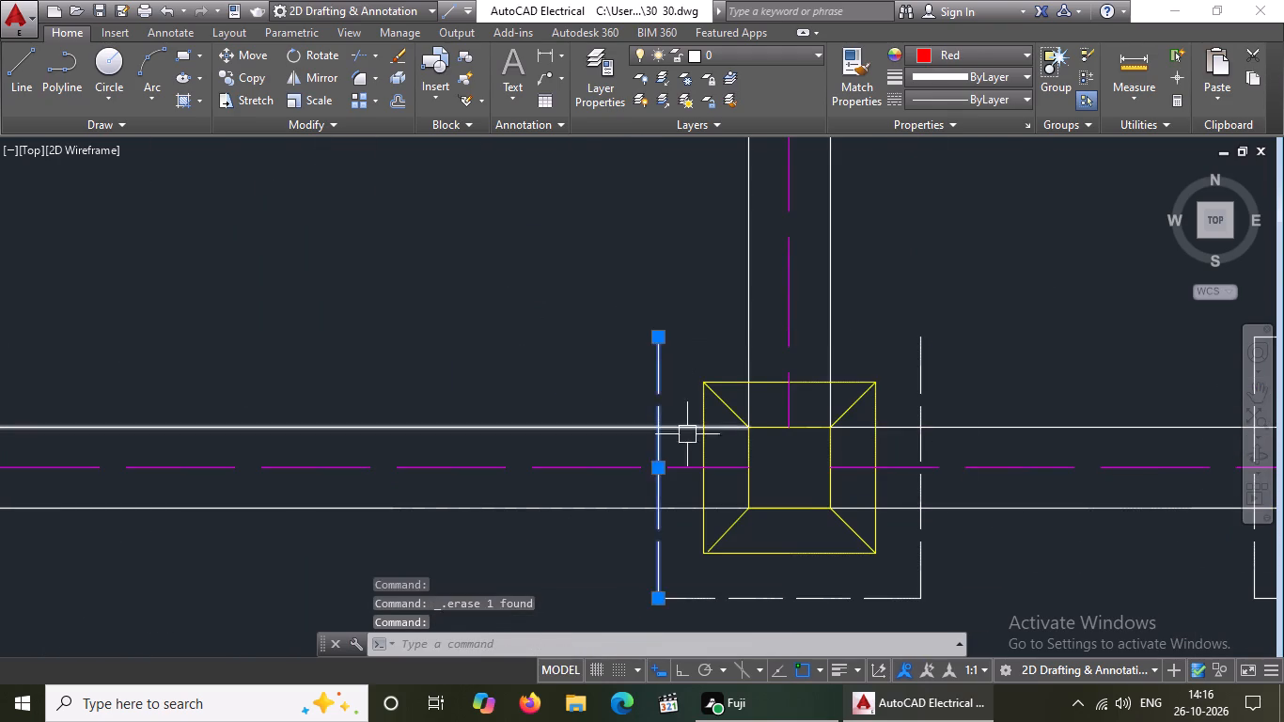
key("Delete")
left_click(885, 595)
key("Delete")
left_click(920, 574)
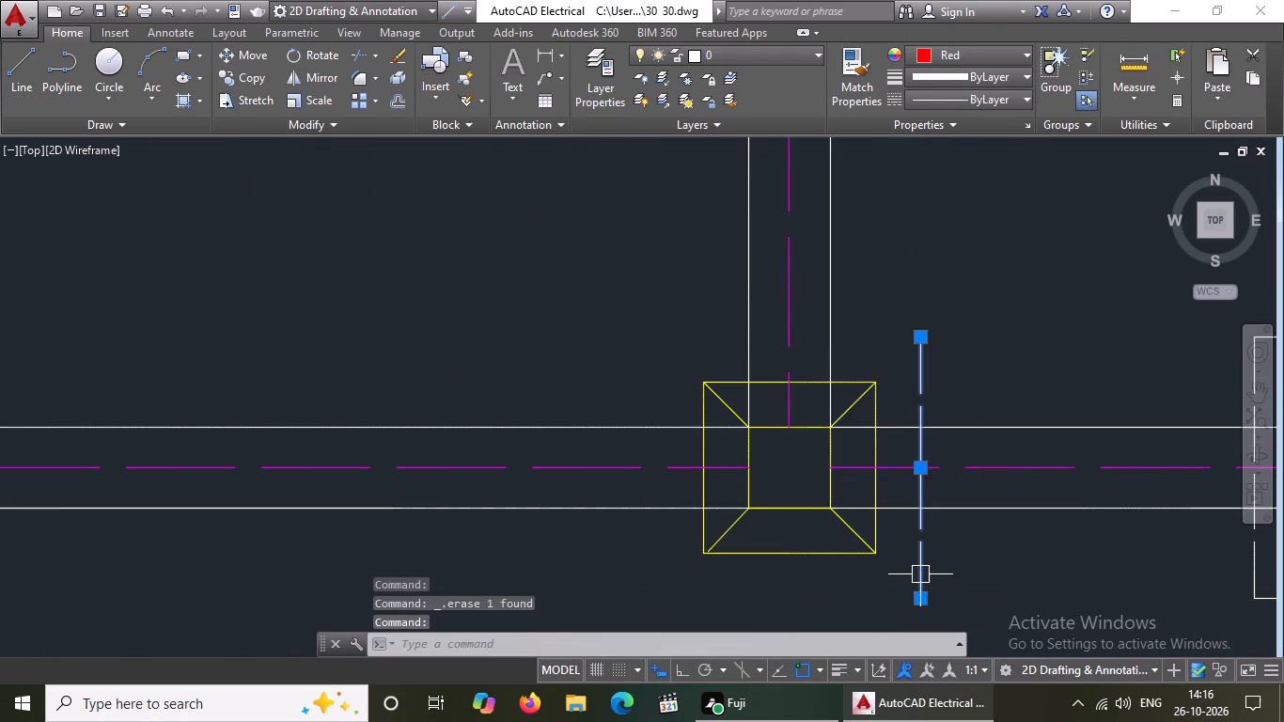
key("Delete")
left_click_drag(571, 311, 577, 325)
left_click(952, 609)
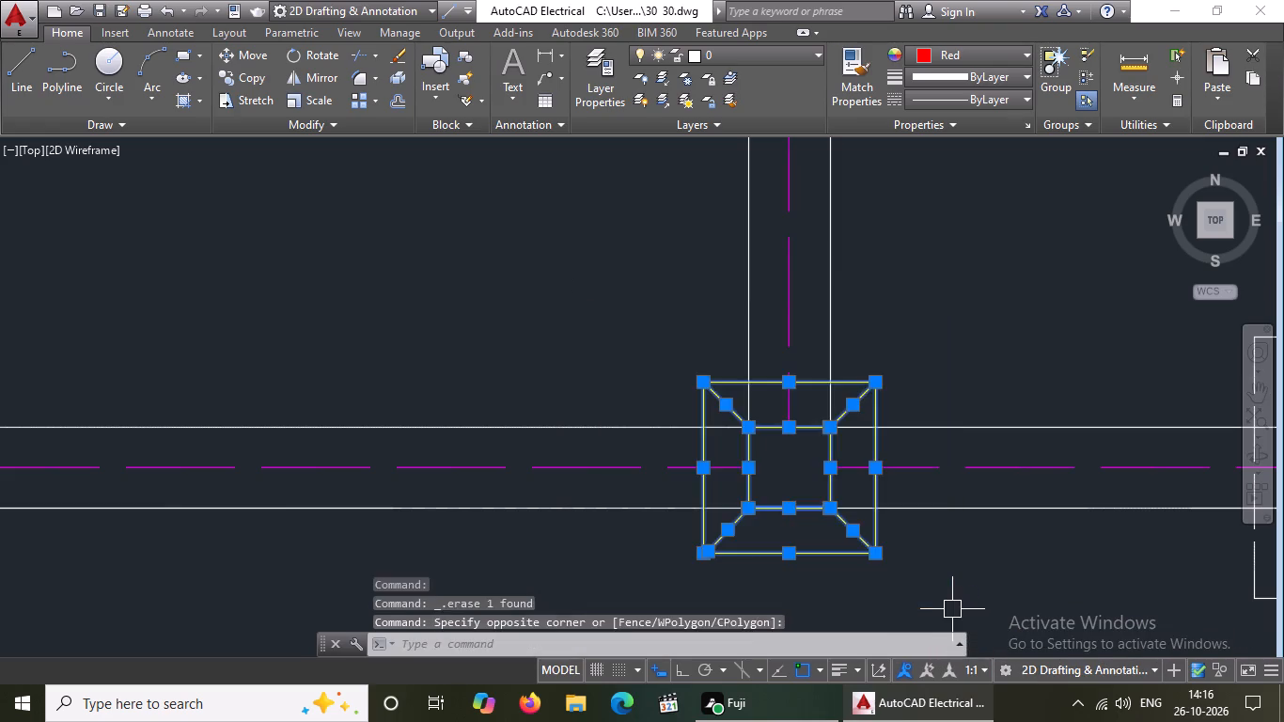
key("Delete")
Delete the yellow outlines and dashed outer square of the footing where an interior wall runs downward from the same horizontal wall.
scroll(792, 514, "down", 2)
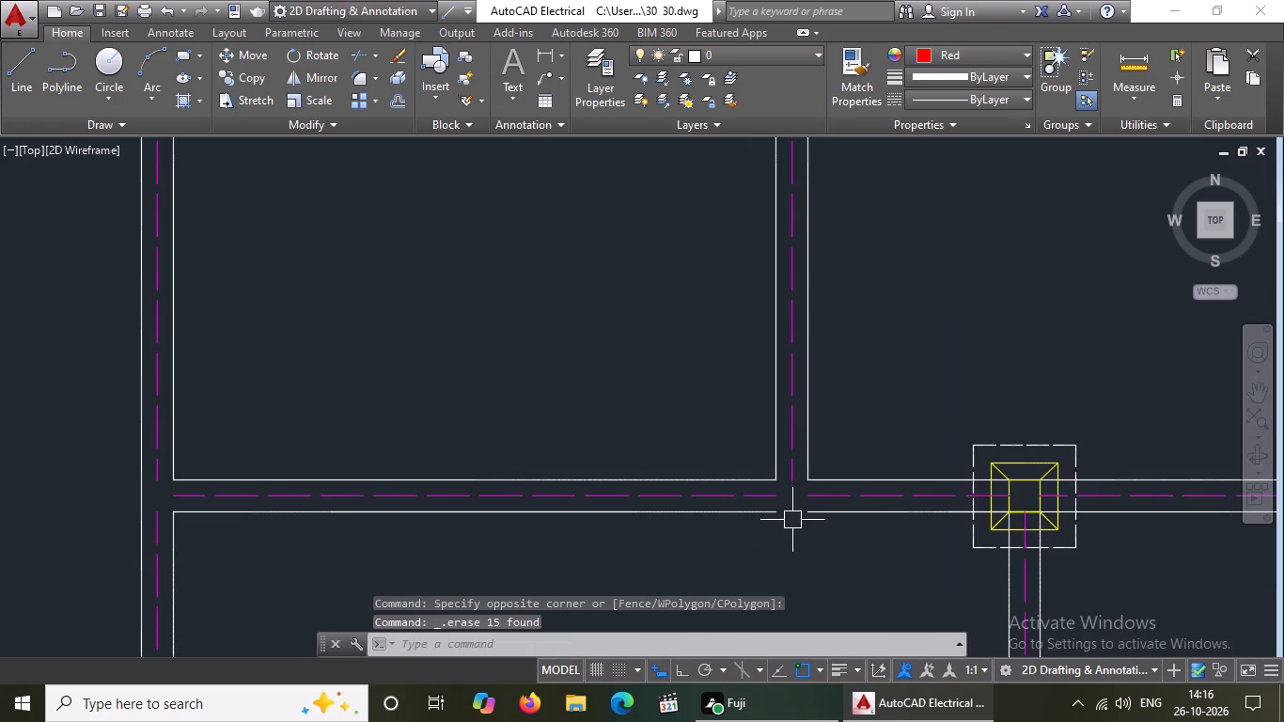
scroll(942, 452, "down", 3)
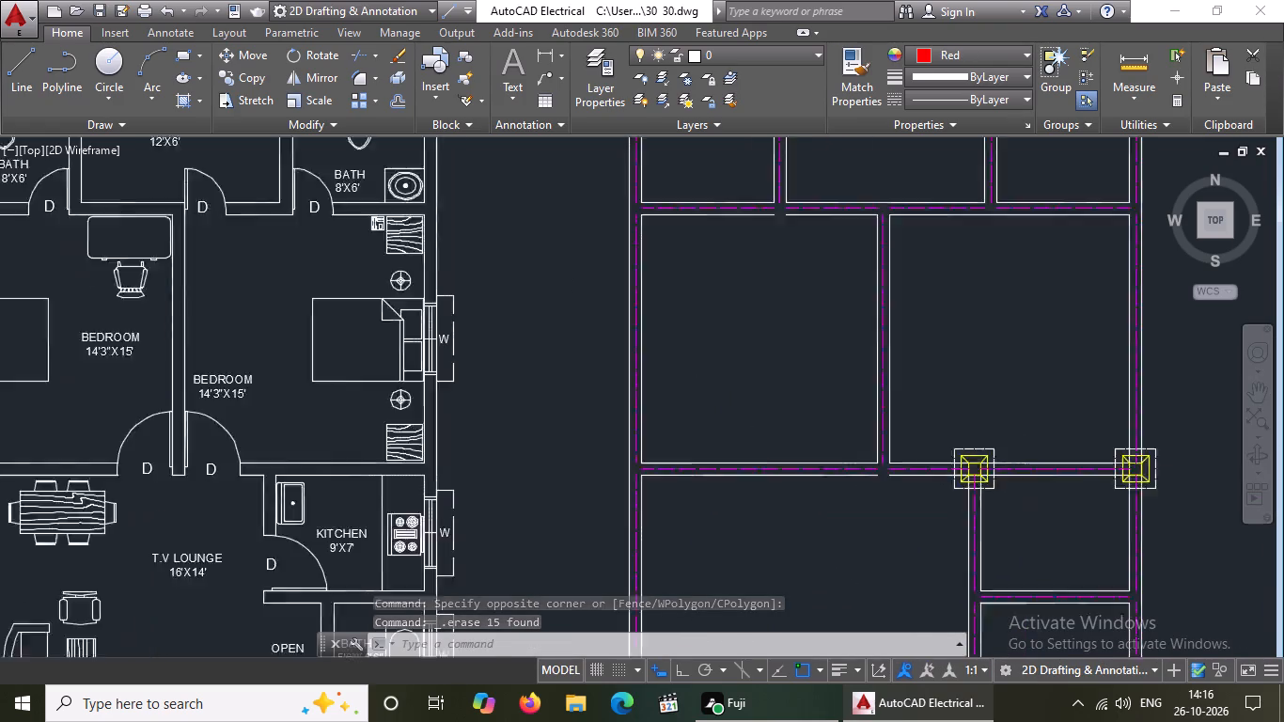
scroll(1003, 477, "up", 3)
scroll(865, 454, "up", 2)
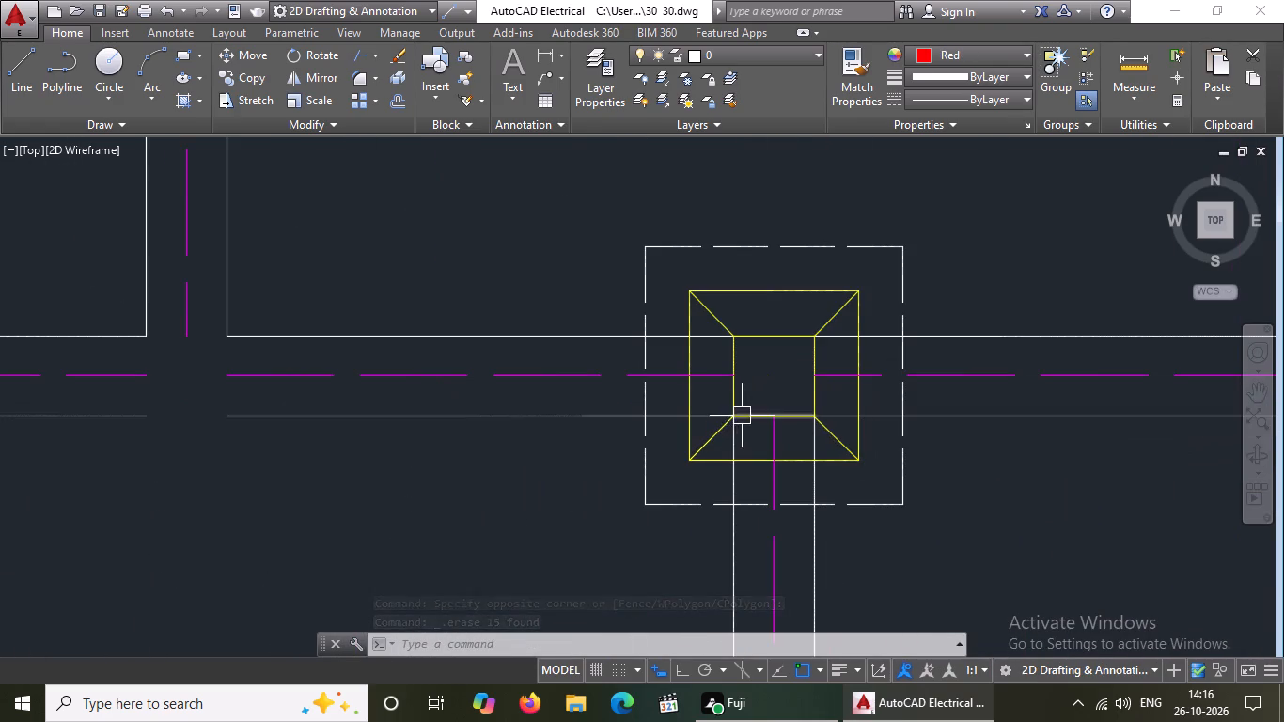
left_click(663, 275)
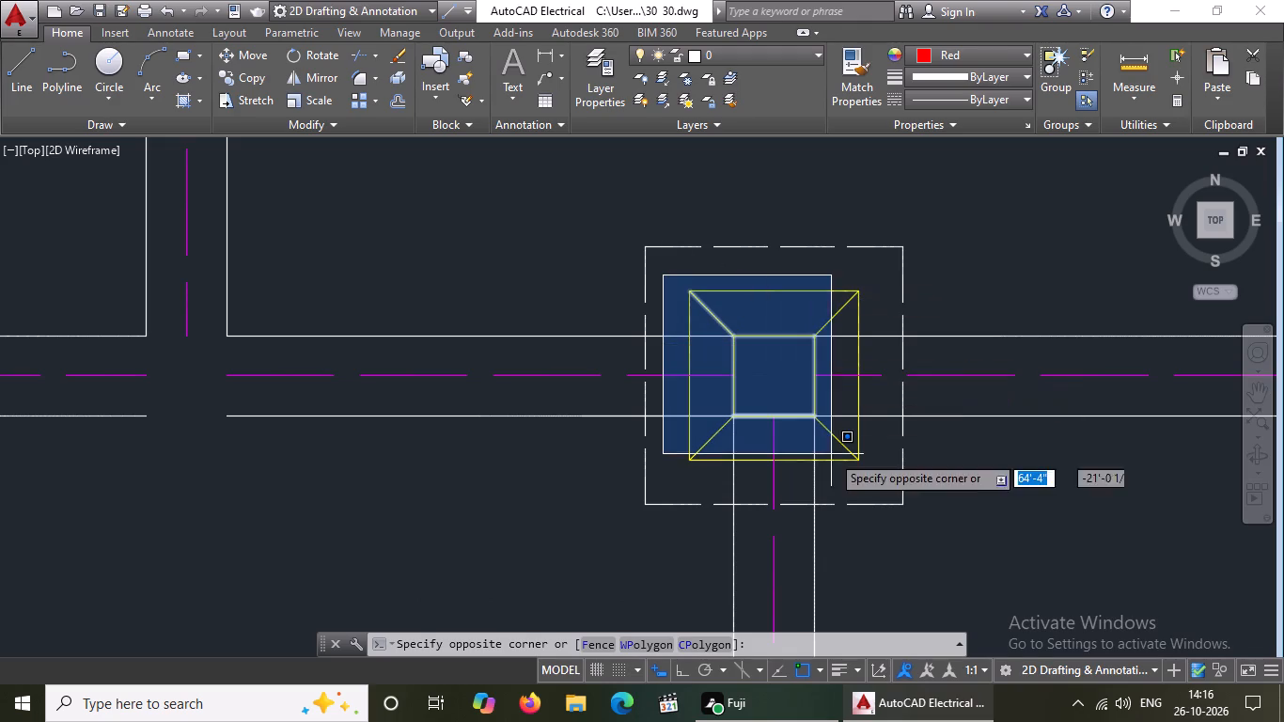
left_click(893, 487)
key("Delete")
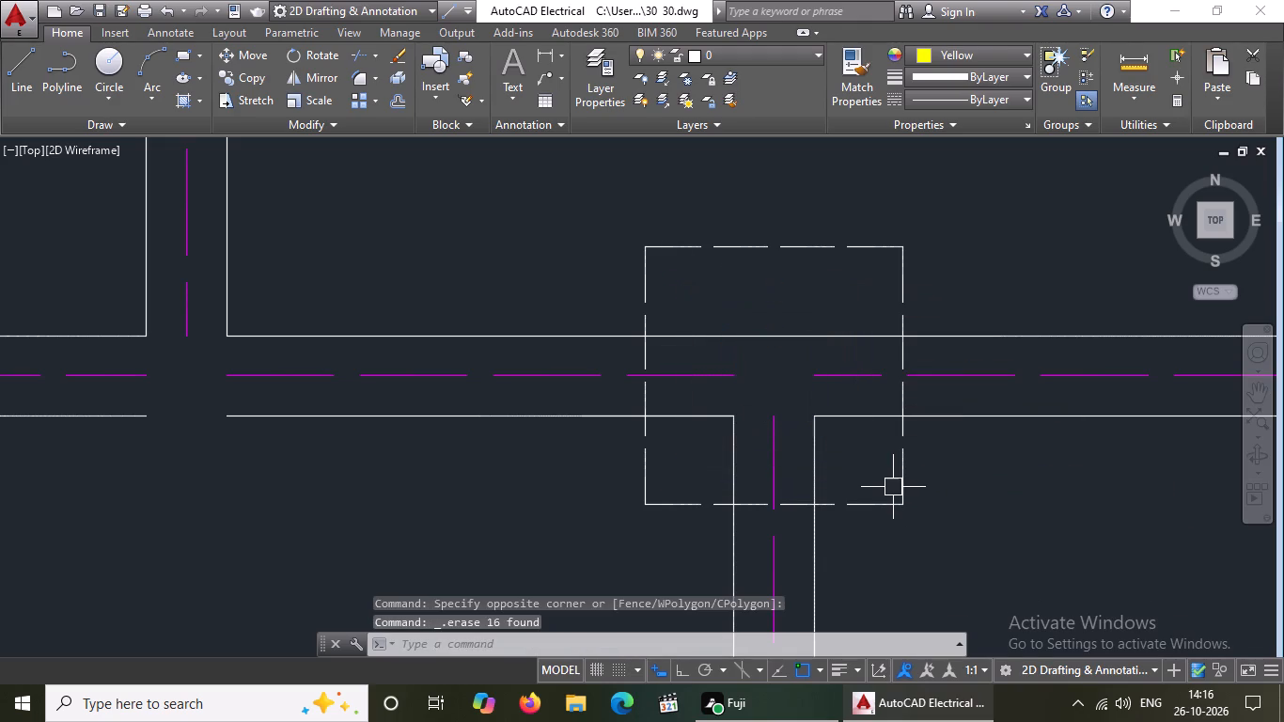
left_click(773, 246)
key("Delete")
left_click(648, 298)
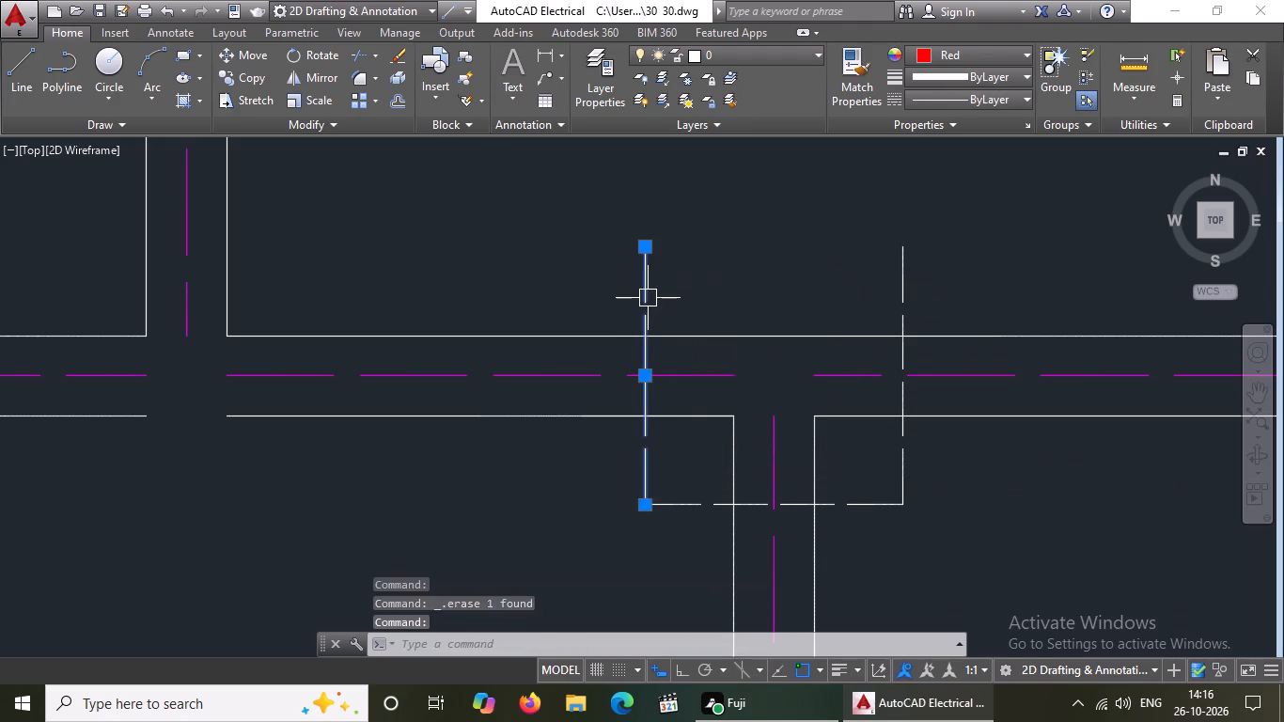
key("Delete")
left_click(855, 505)
key("Delete")
left_click_drag(905, 459, 905, 460)
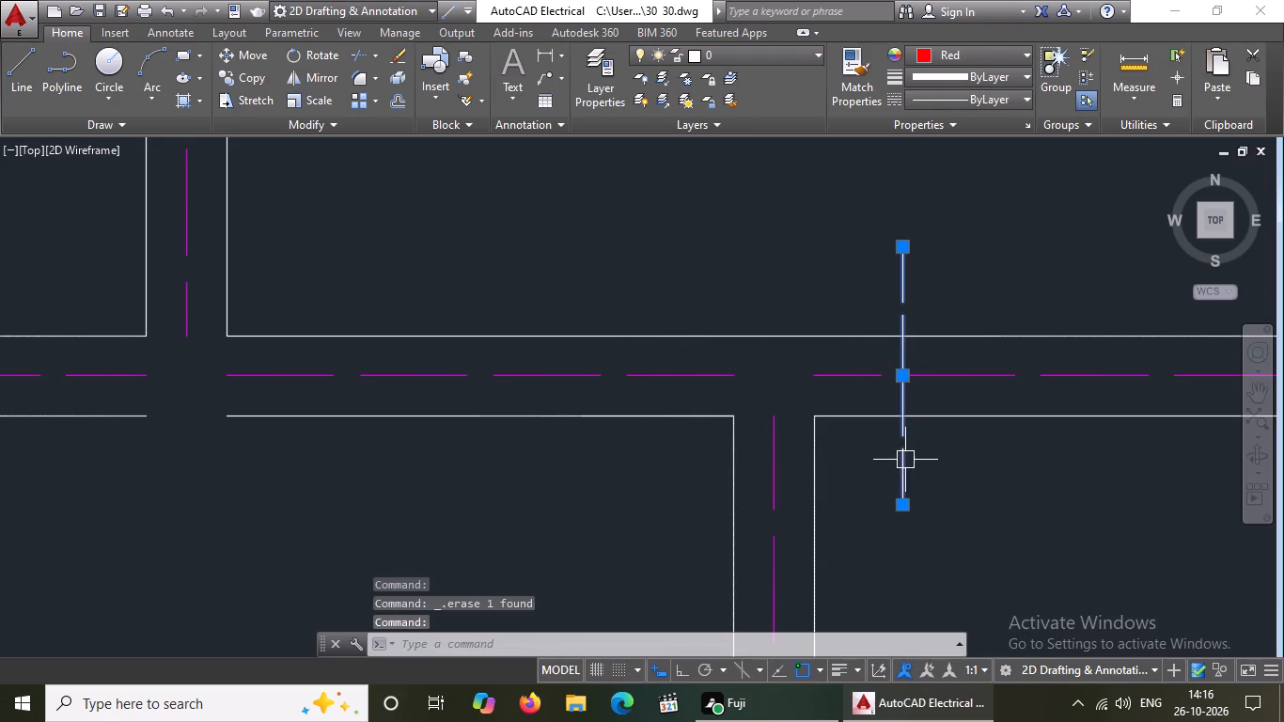
left_click_drag(905, 460, 901, 469)
scroll(865, 466, "down", 1)
key("Delete")
Delete the yellow outlines and dashed outer square of the remaining footing at the right end of that horizontal wall.
scroll(868, 460, "down", 4)
scroll(952, 459, "up", 2)
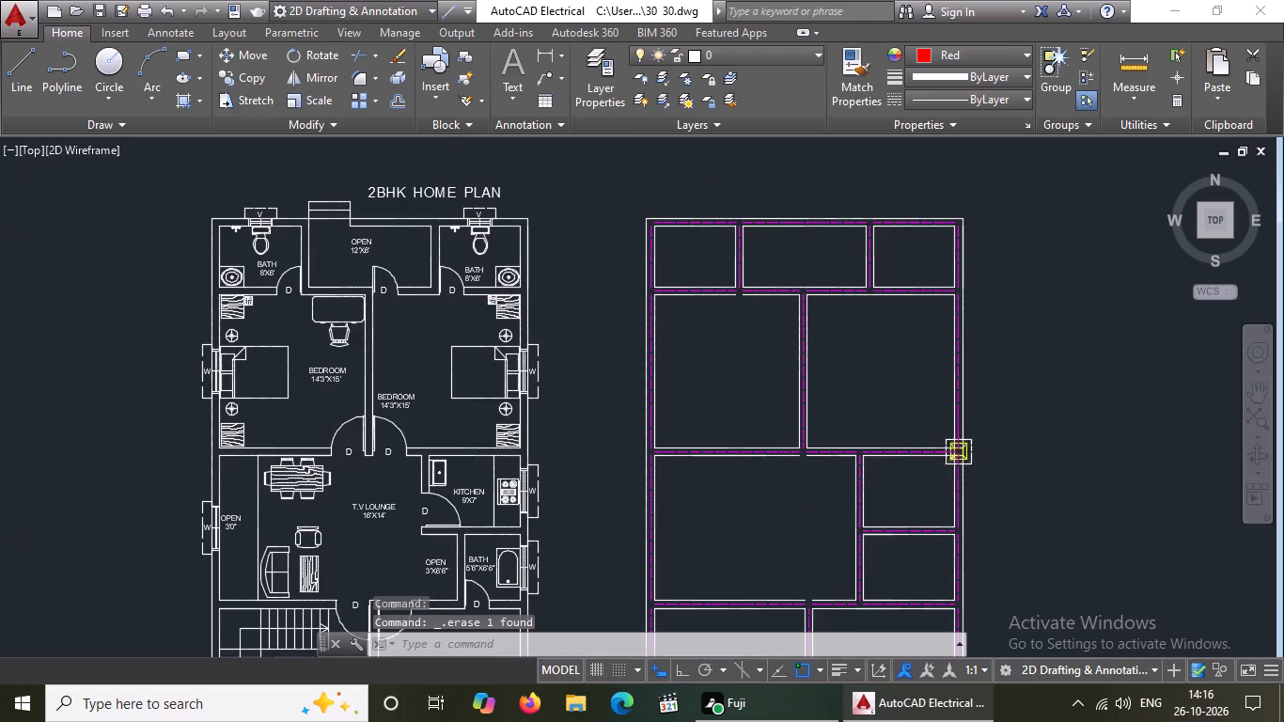
scroll(952, 459, "up", 6)
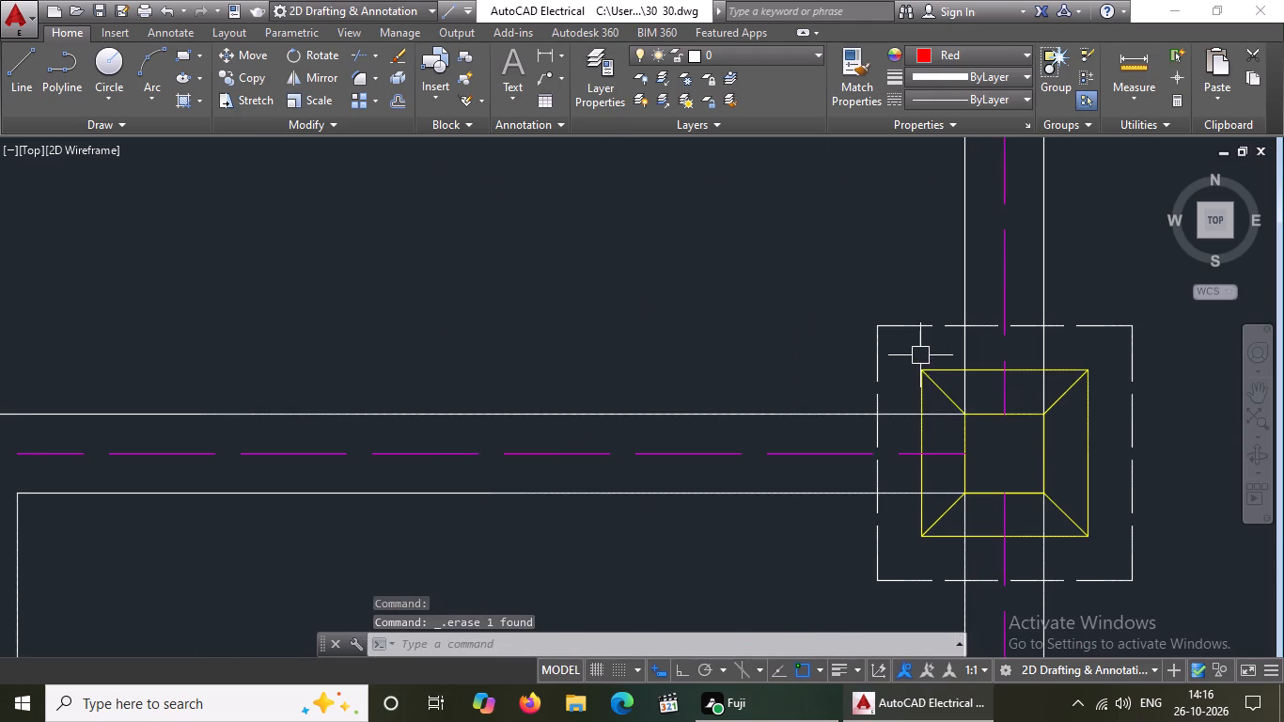
left_click(915, 348)
left_click(1101, 555)
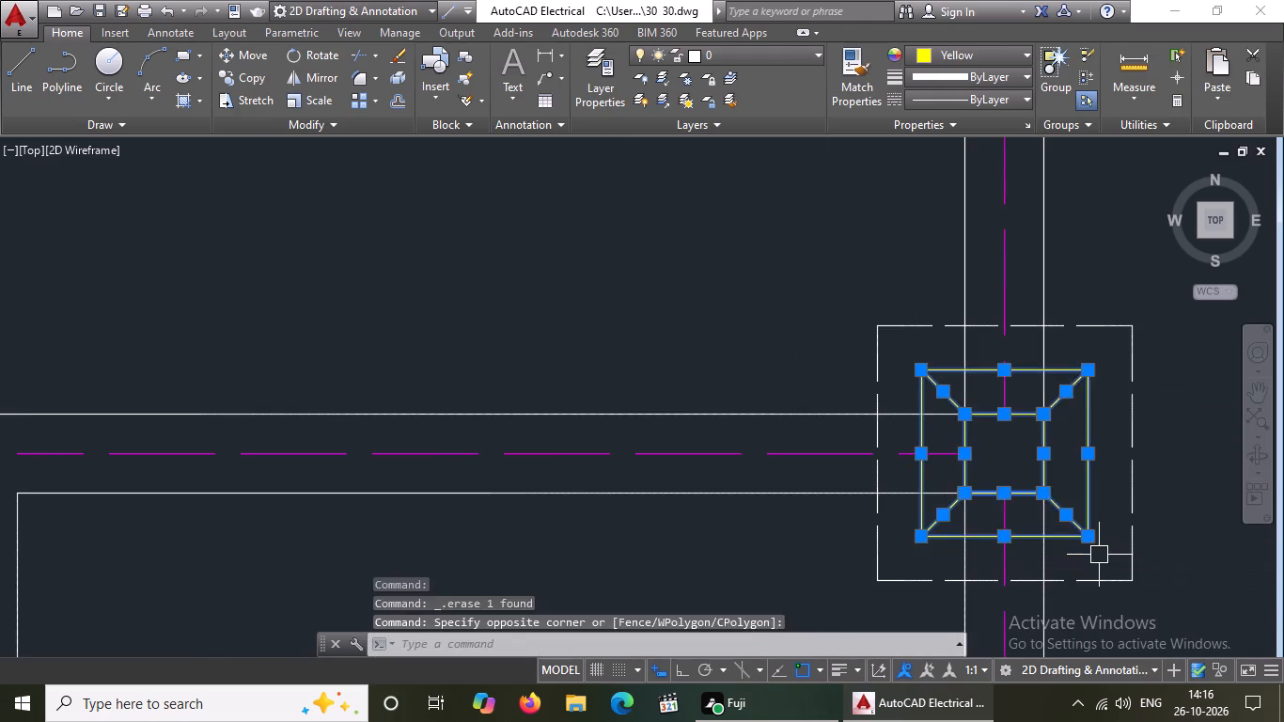
key("Delete")
left_click(920, 579)
key("Delete")
left_click(883, 547)
key("Delete")
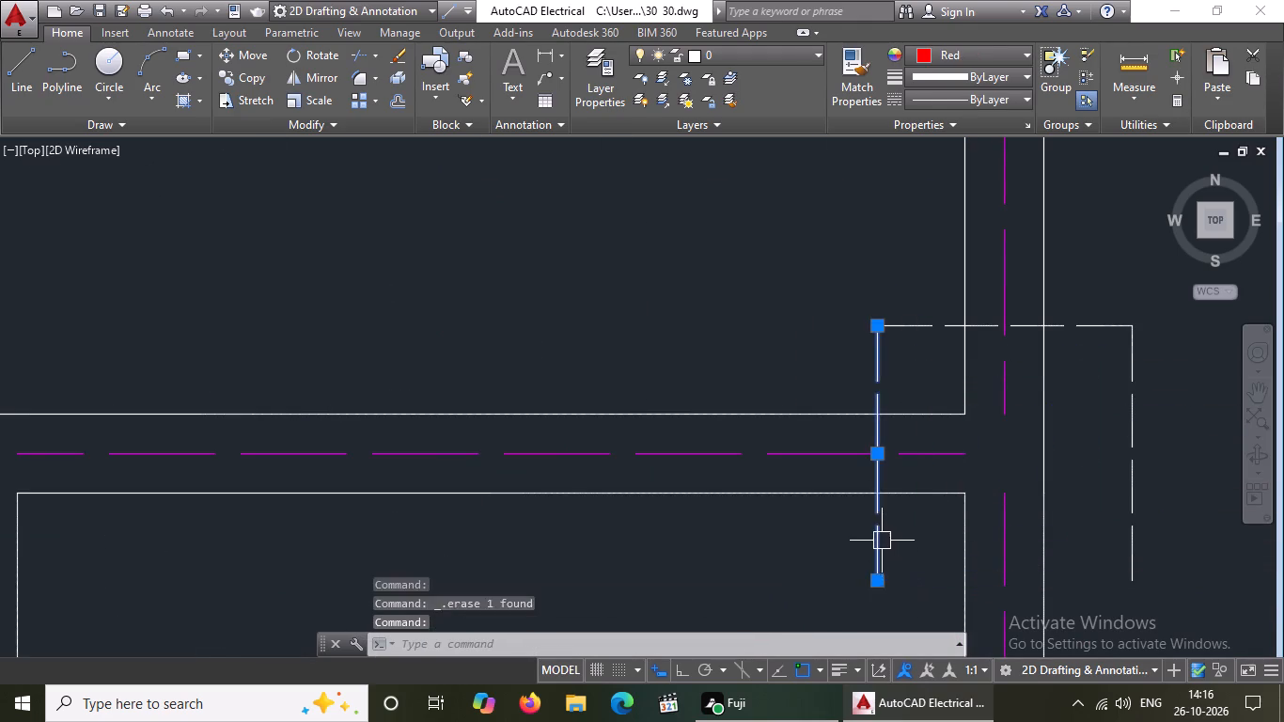
left_click(919, 333)
key("Delete")
left_click(1128, 454)
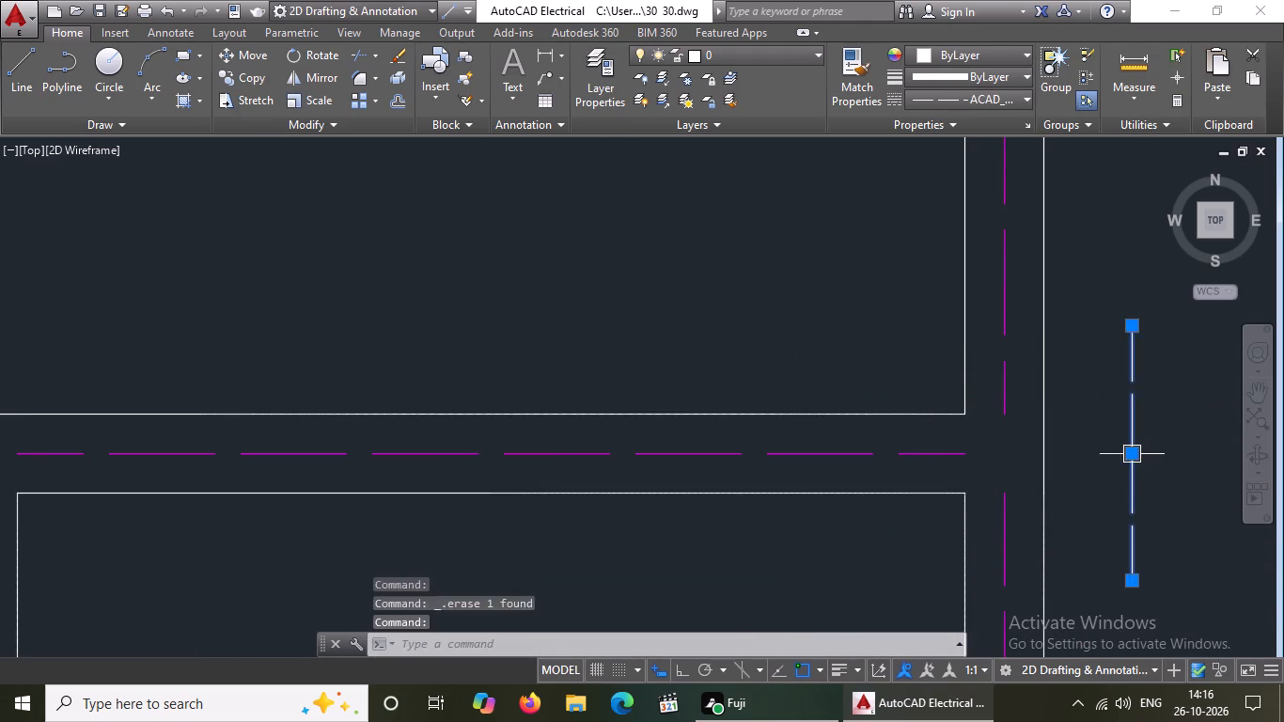
key("Delete")
scroll(1028, 469, "down", 5)
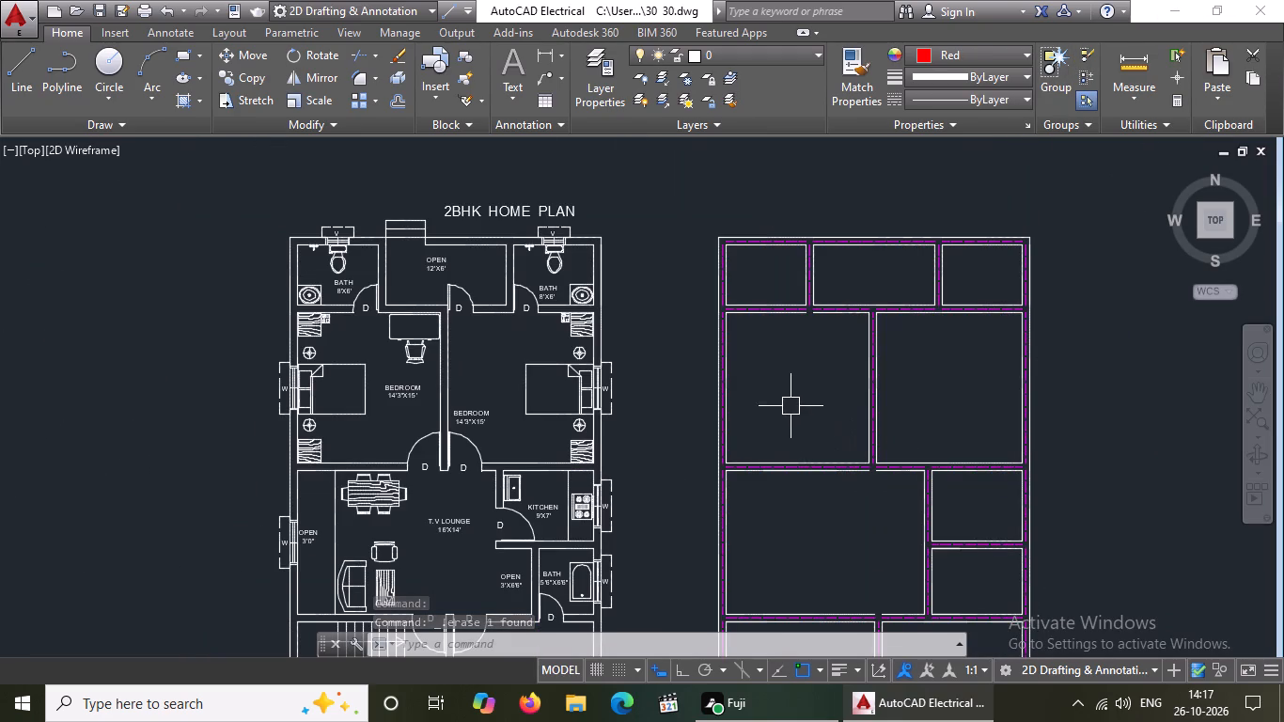
key("Escape")
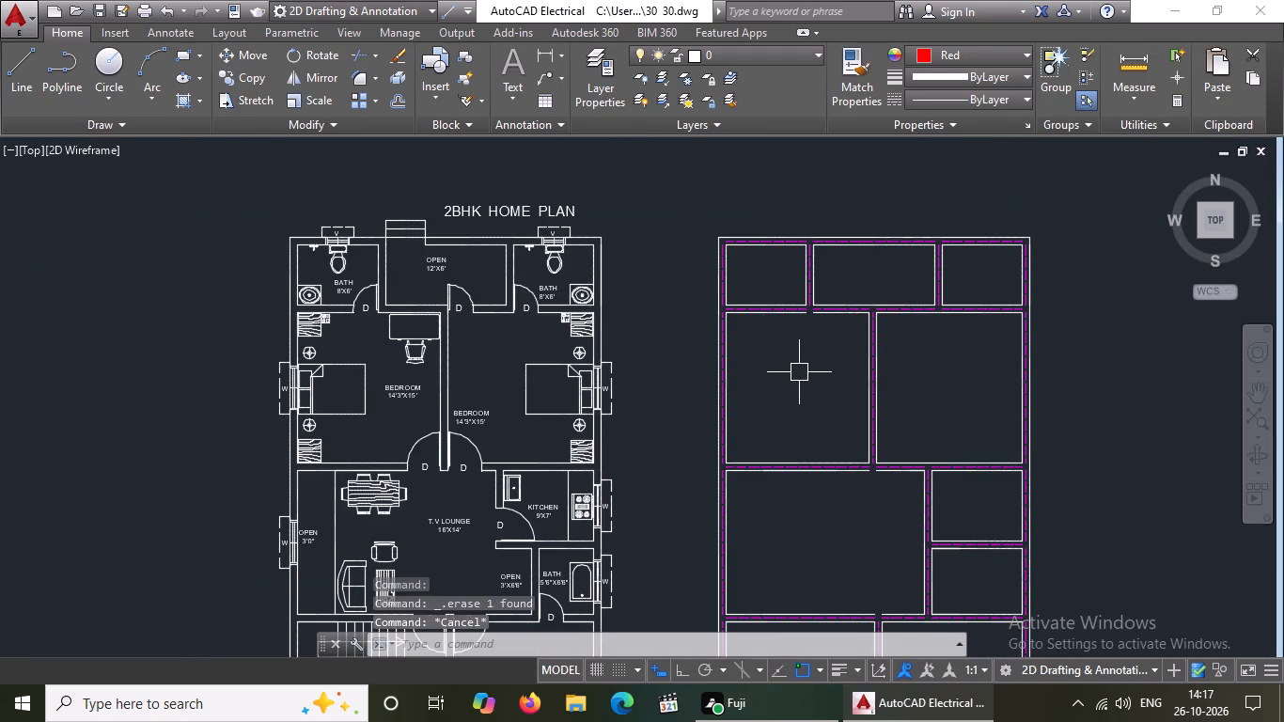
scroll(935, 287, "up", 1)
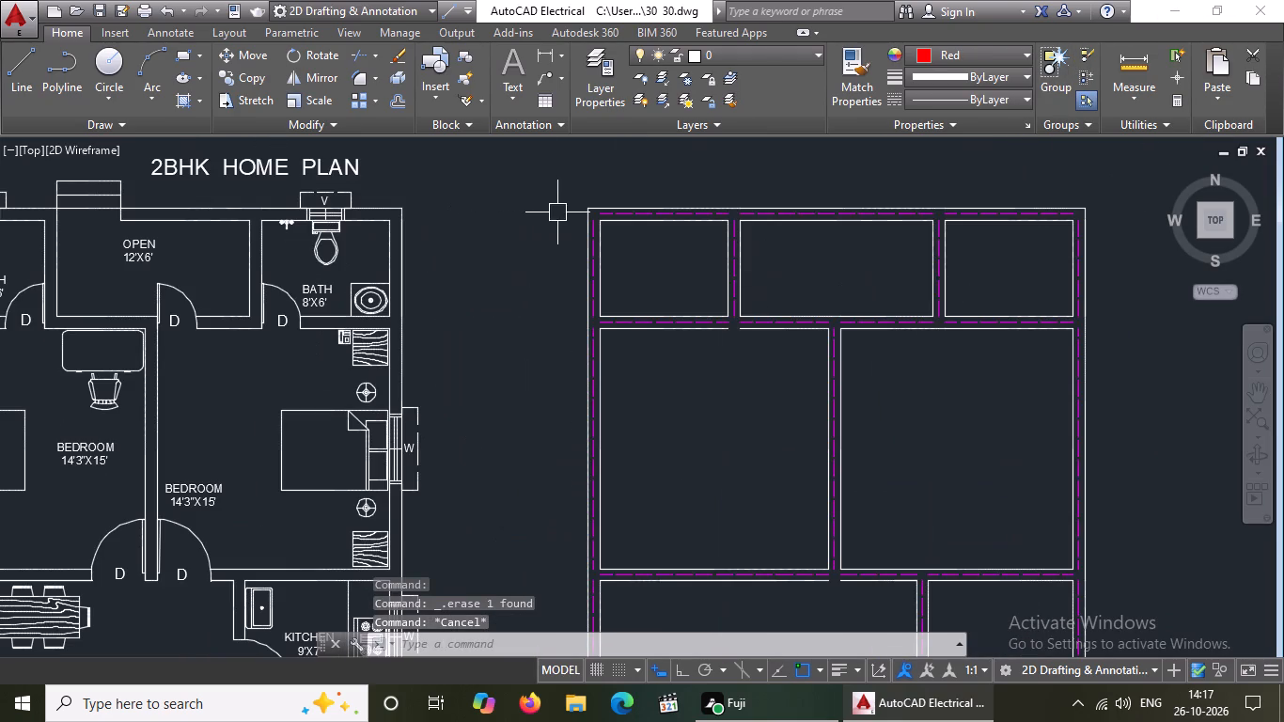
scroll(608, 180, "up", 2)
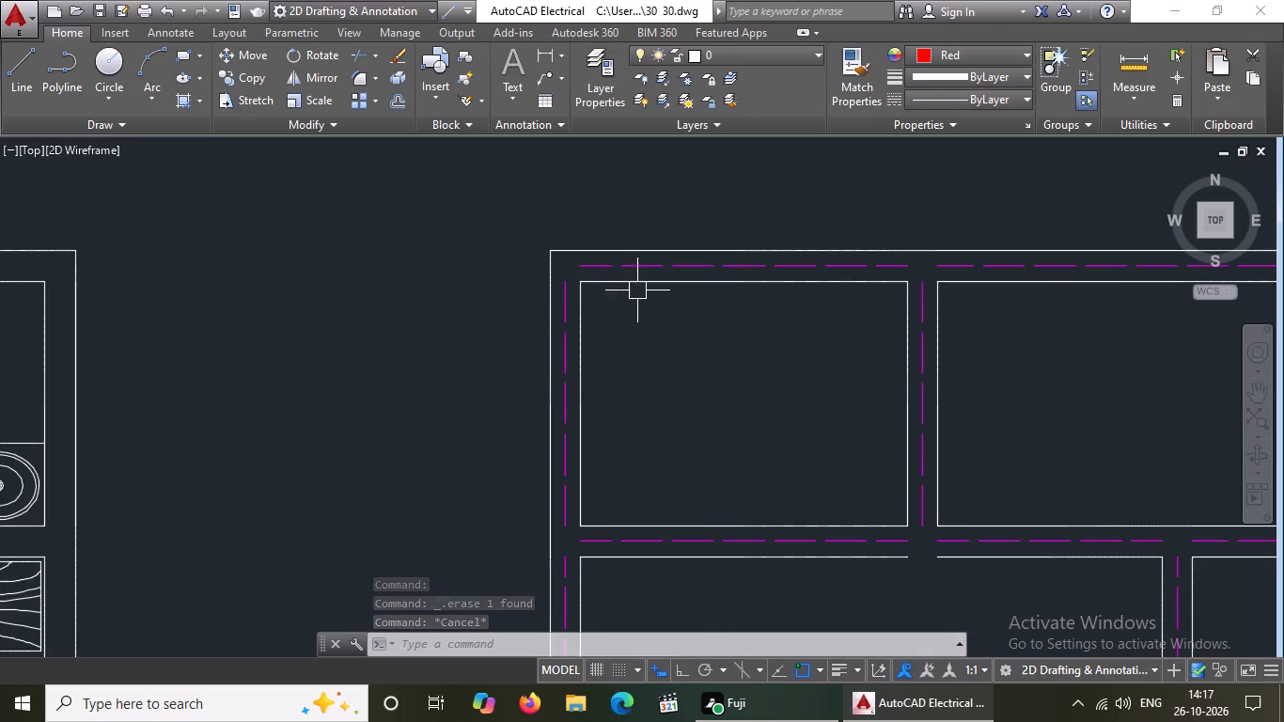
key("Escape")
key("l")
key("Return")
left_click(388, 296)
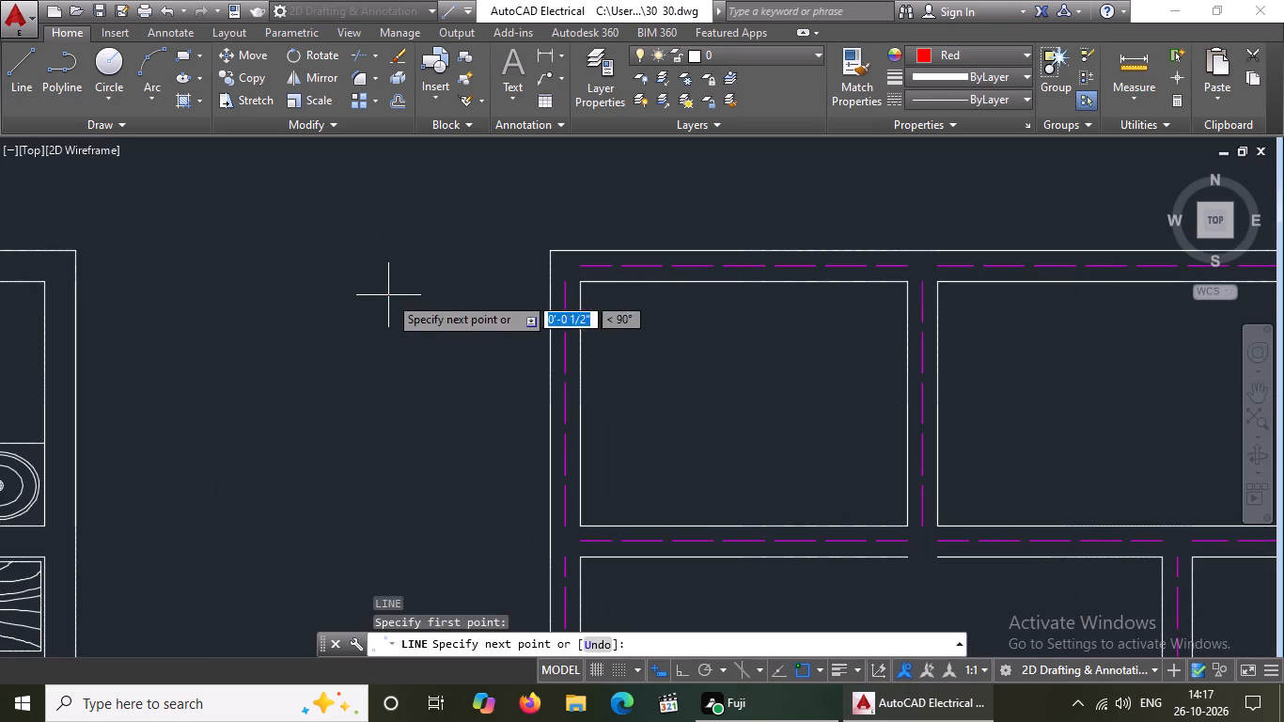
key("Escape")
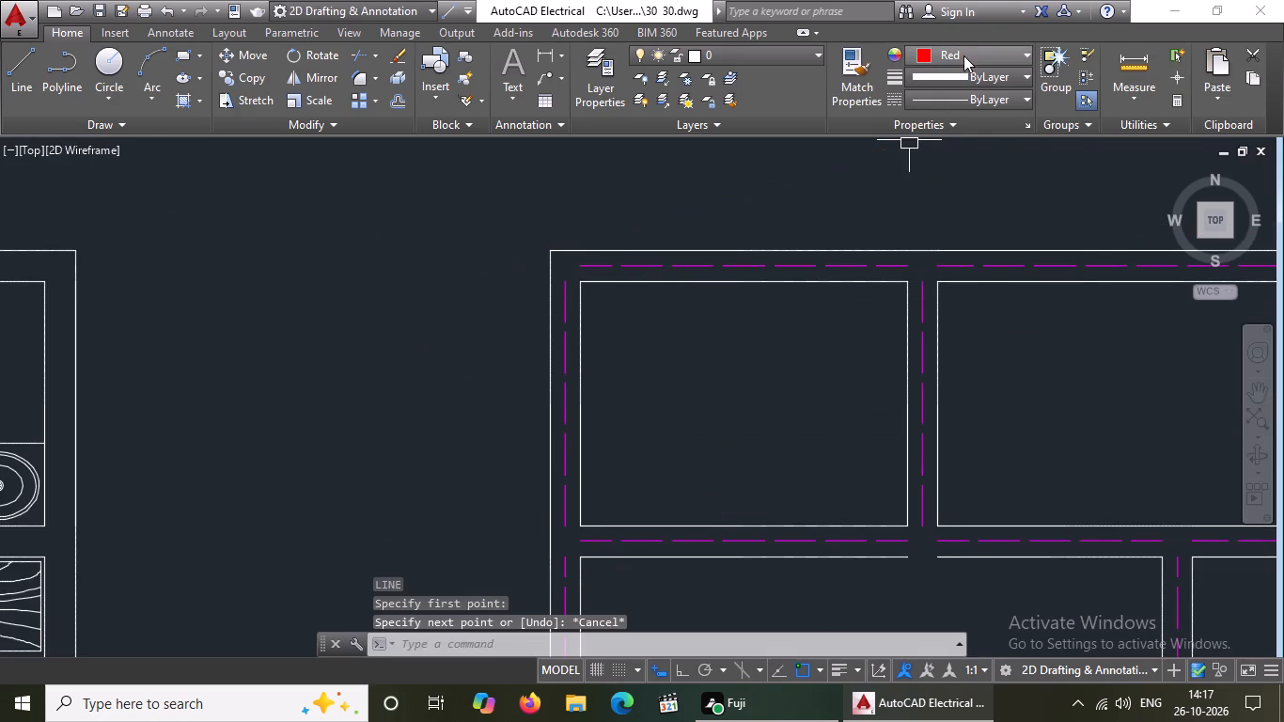
Draw a 9" square from lines in ByBlock colour, with Ortho on, between the home plan and the structural layout.
left_click(963, 54)
left_click(943, 103)
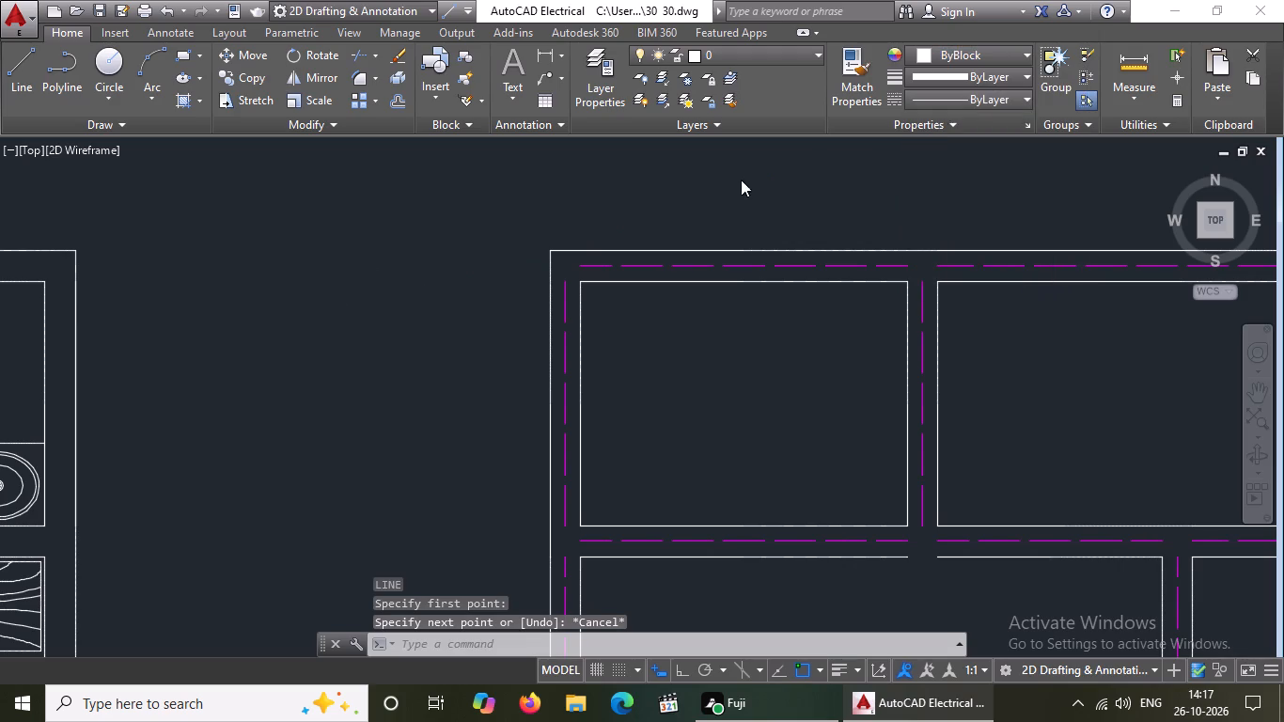
key("l")
key("Return")
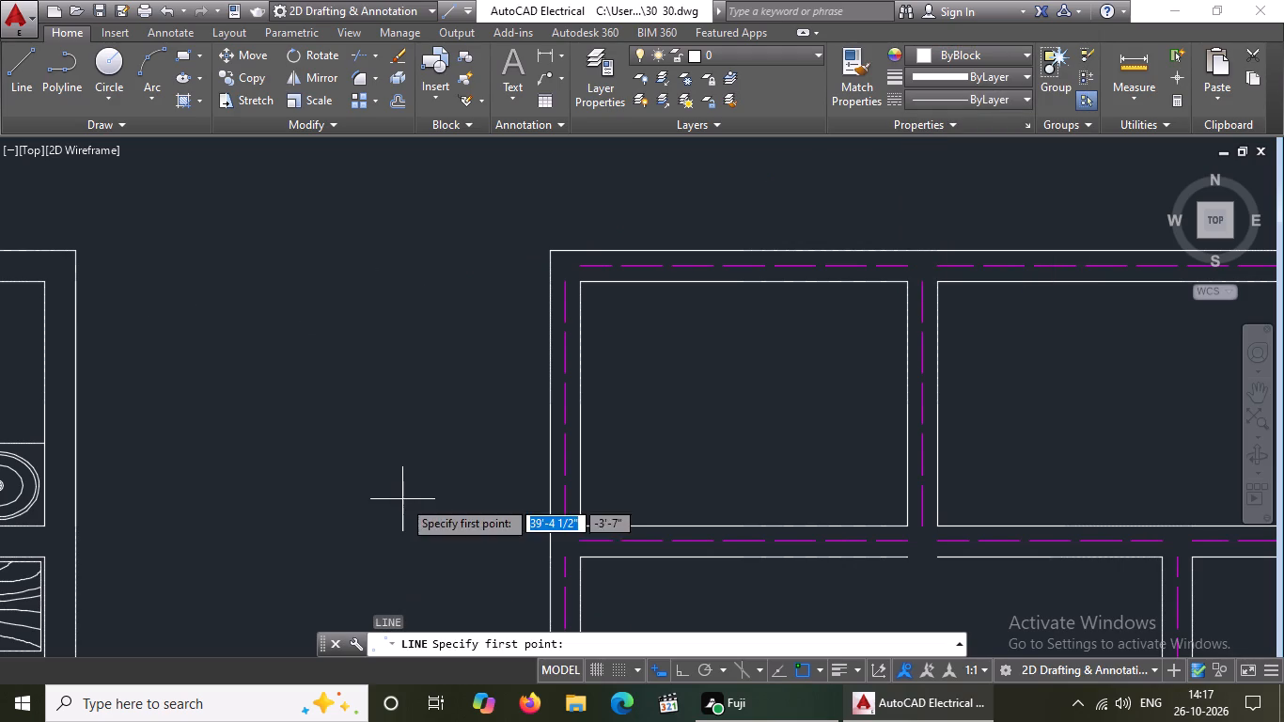
left_click(436, 235)
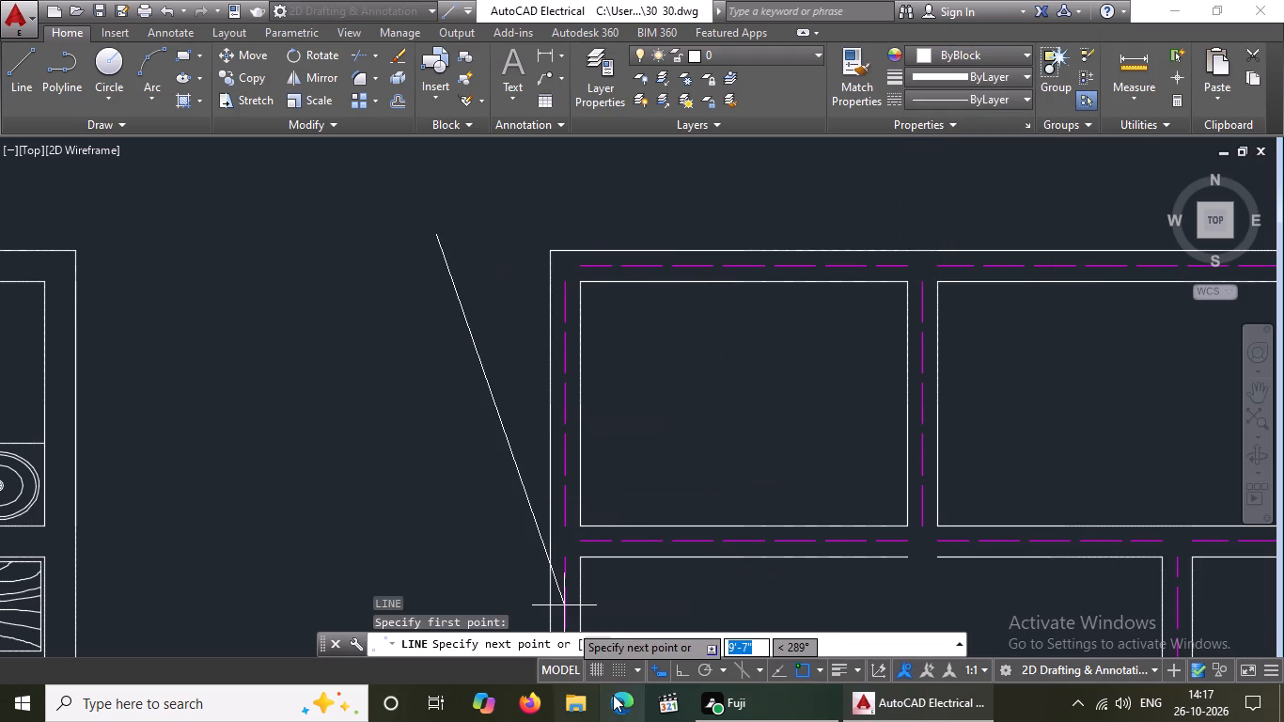
left_click(688, 671)
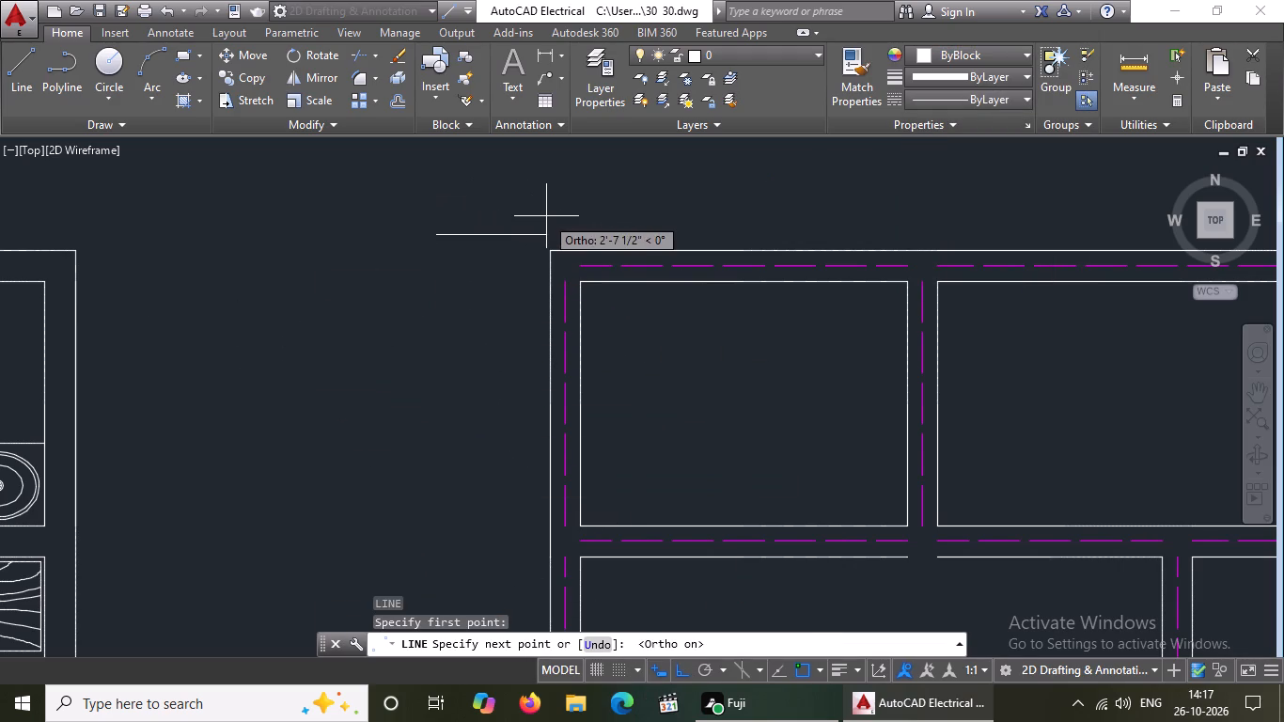
key("9")
key("shift+quotedbl")
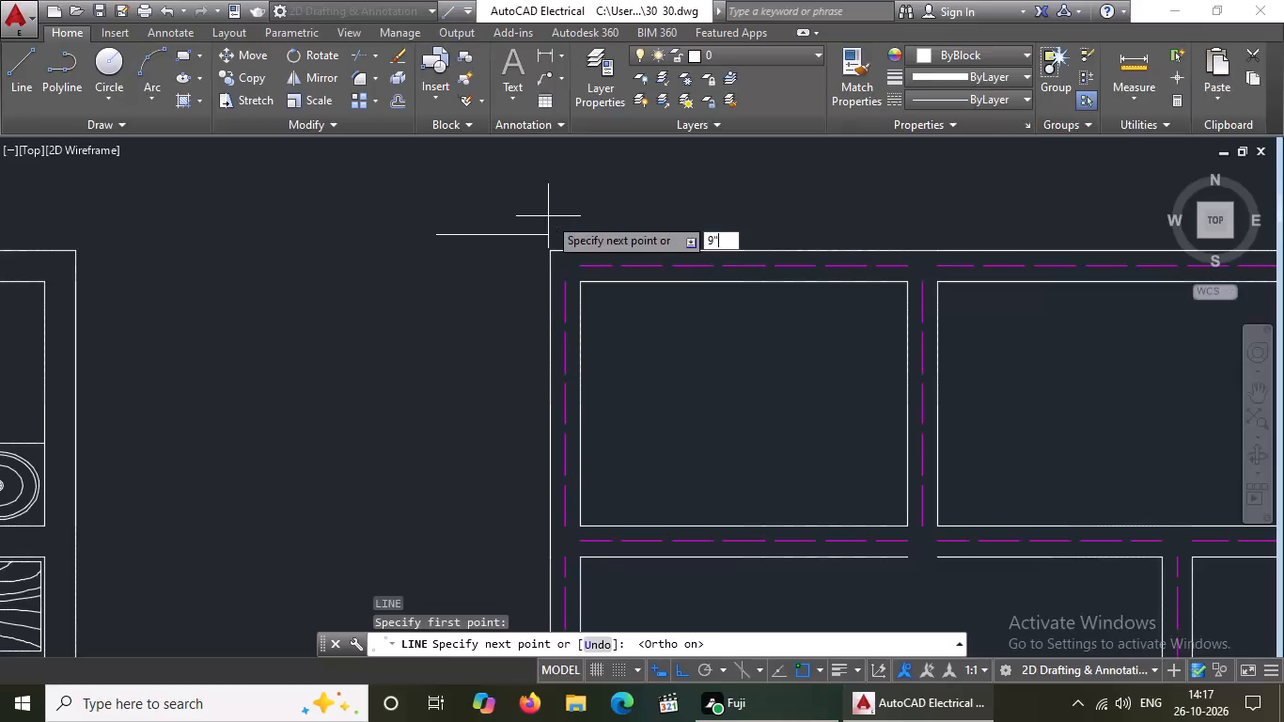
key("Return")
key("9")
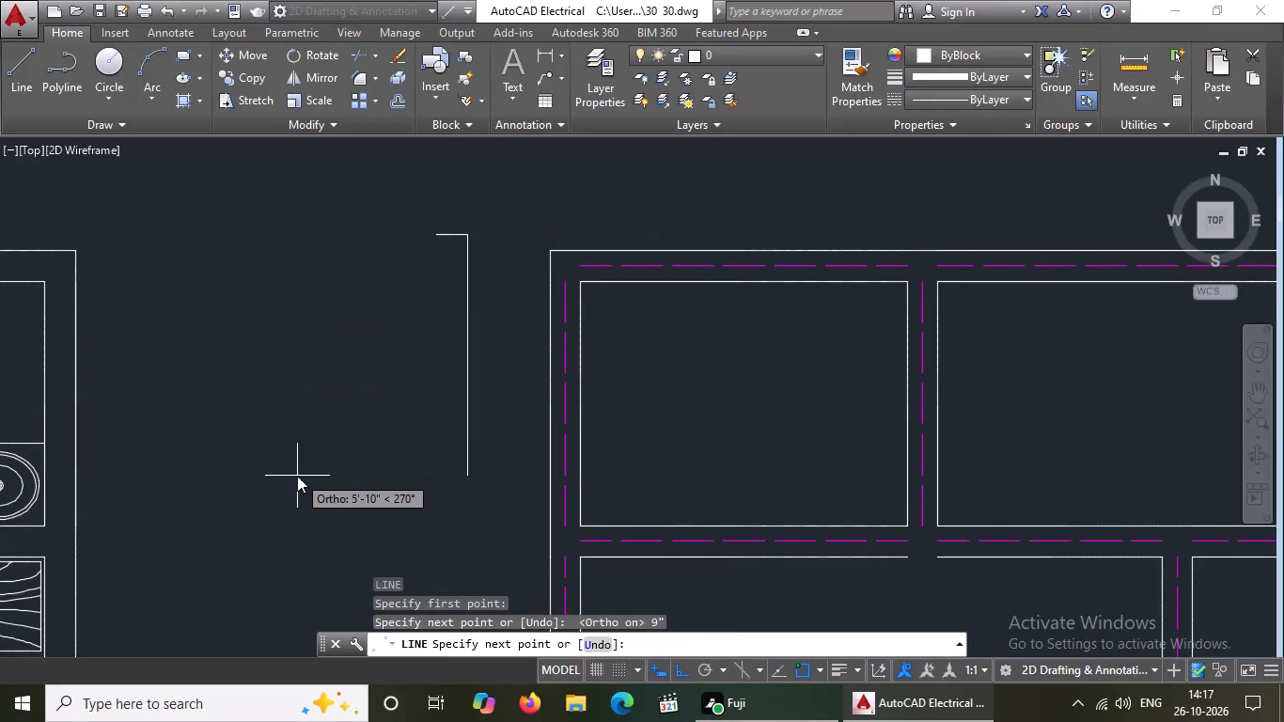
key("shift+quotedbl")
key("Return")
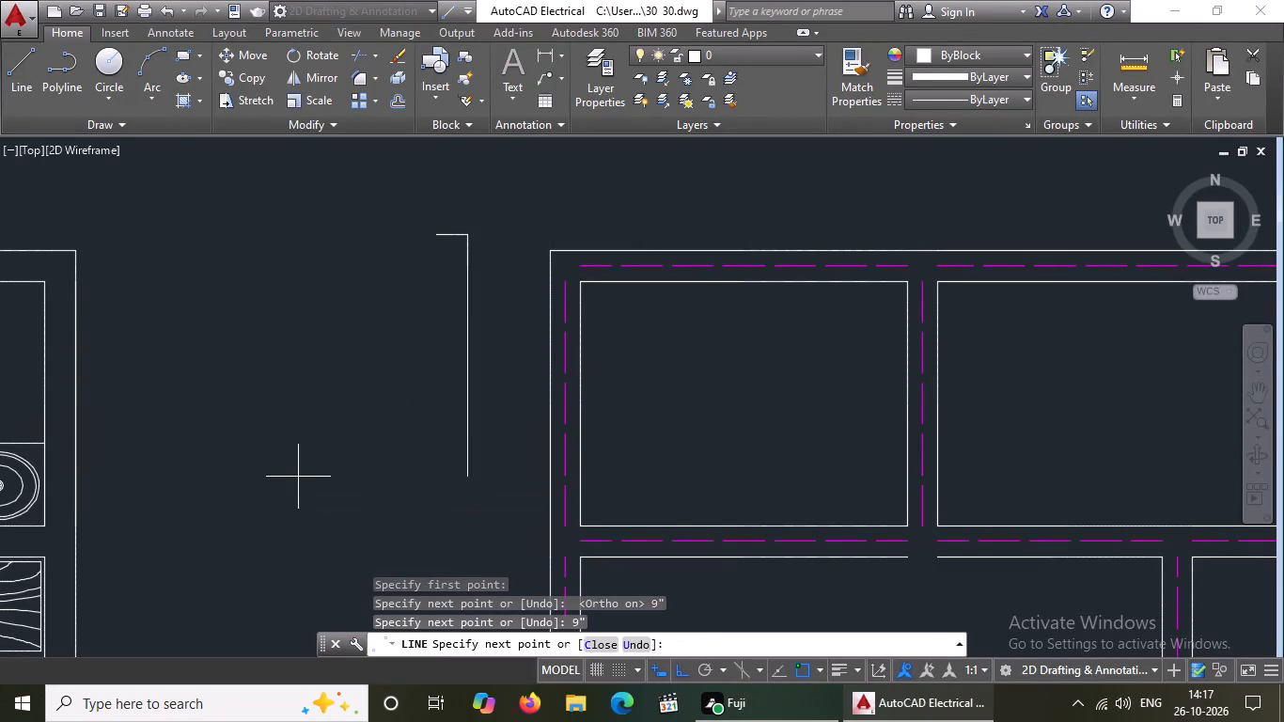
key("9")
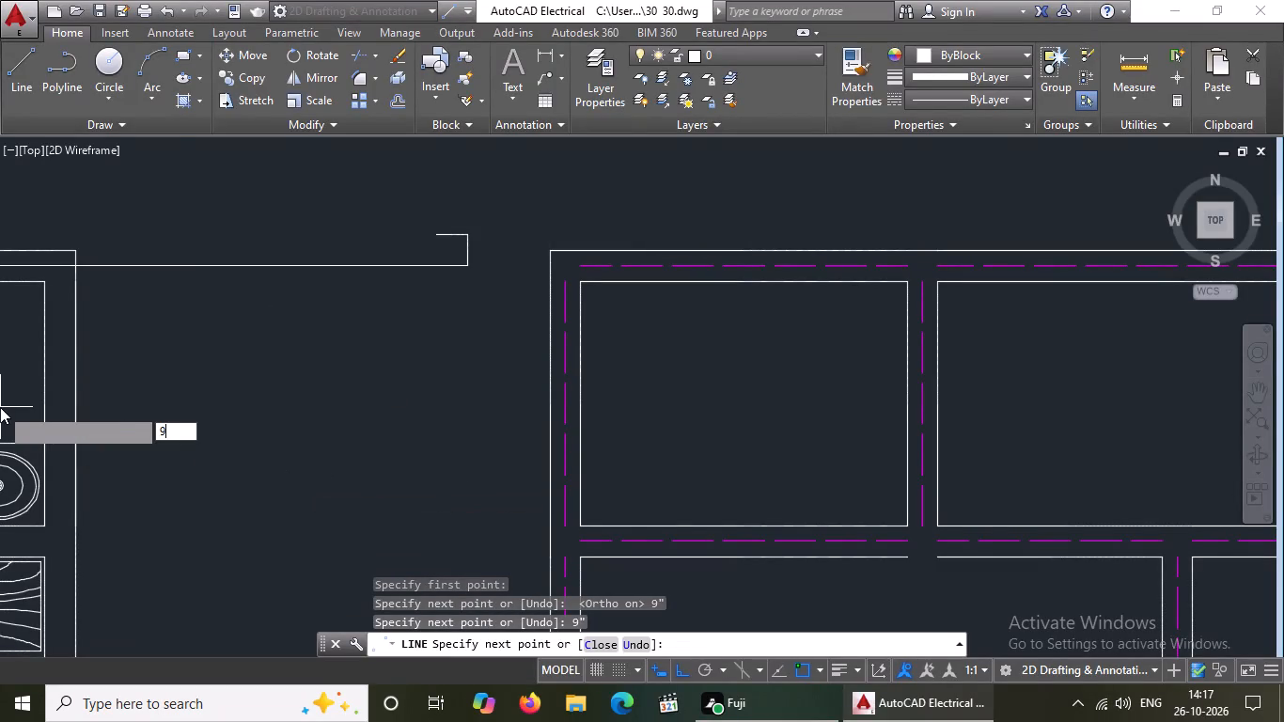
key("shift+quotedbl")
key("Return")
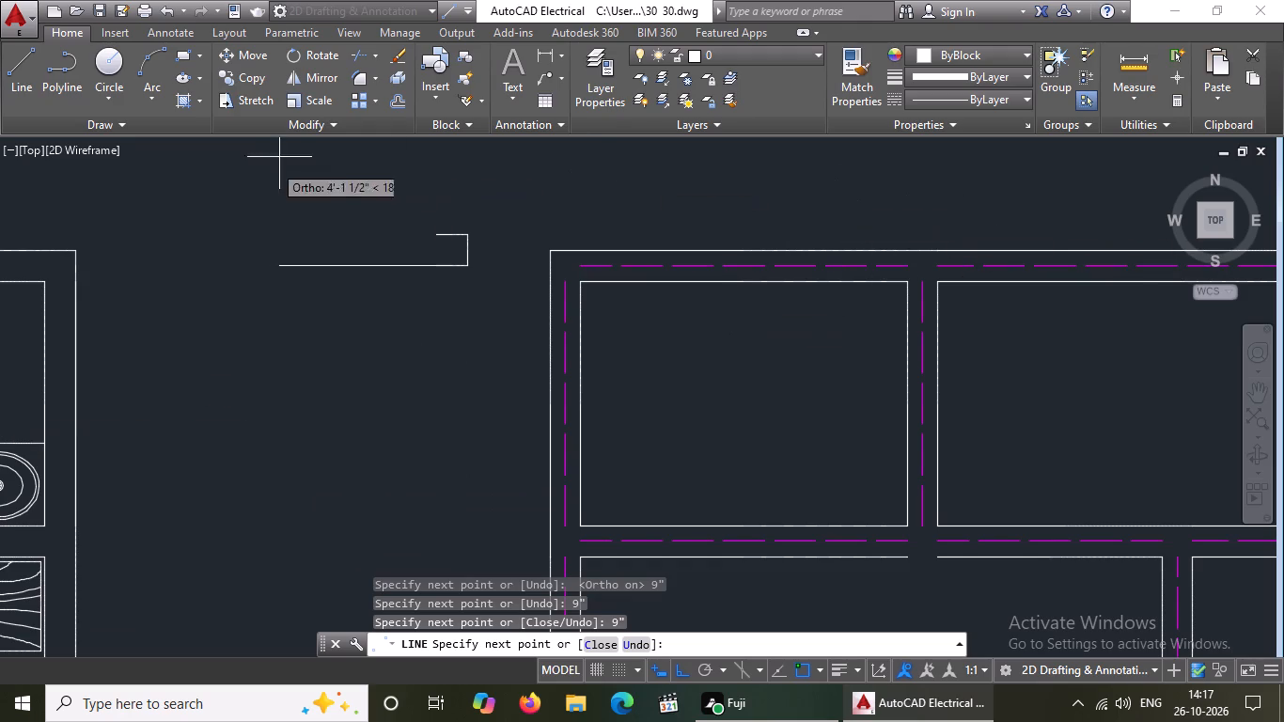
type("9\"")
key("Return")
key("Return")
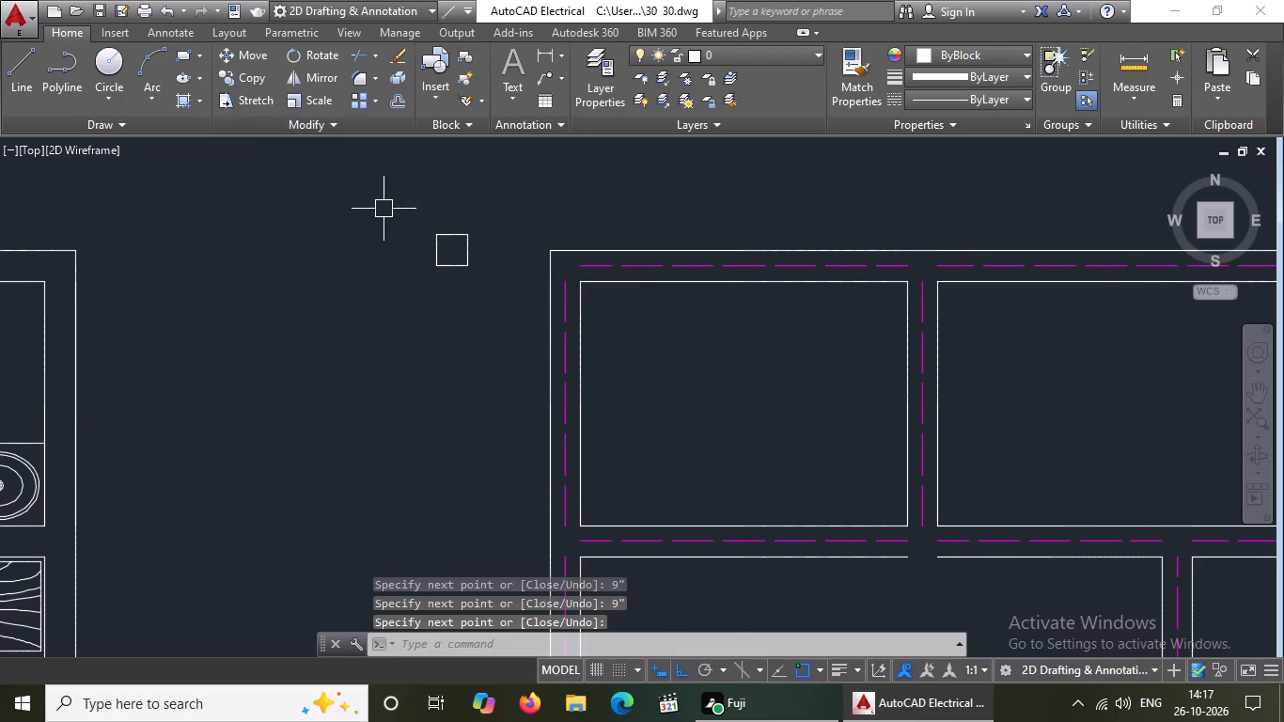
Copy the 9" square by its upper-left corner onto the layout's upper-left outer wall corner, with Ortho off.
left_click(408, 198)
left_click(489, 304)
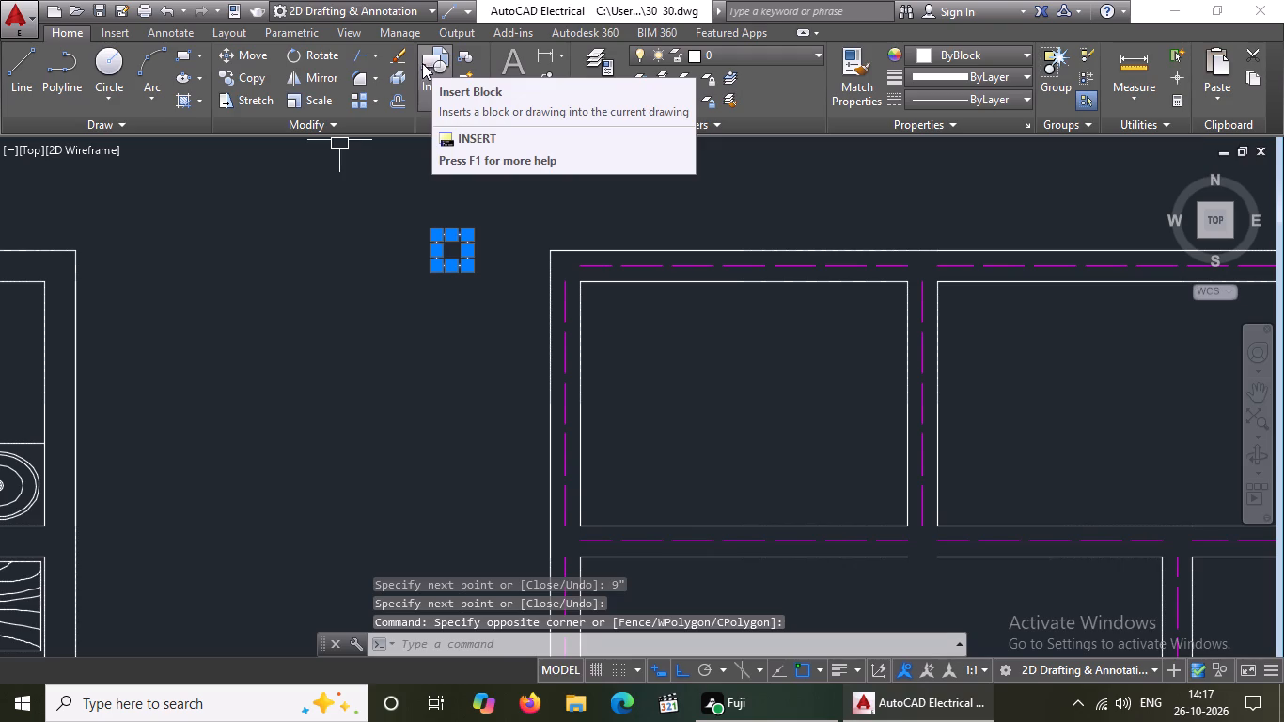
left_click(247, 71)
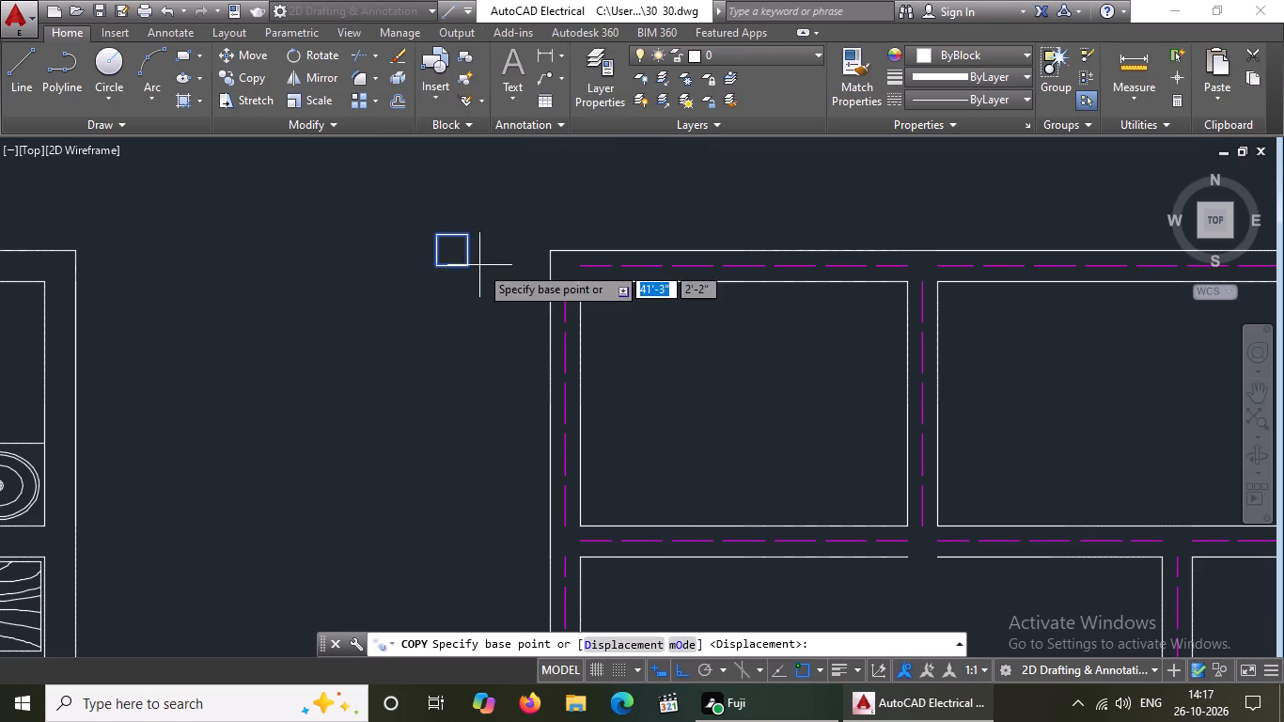
left_click(437, 241)
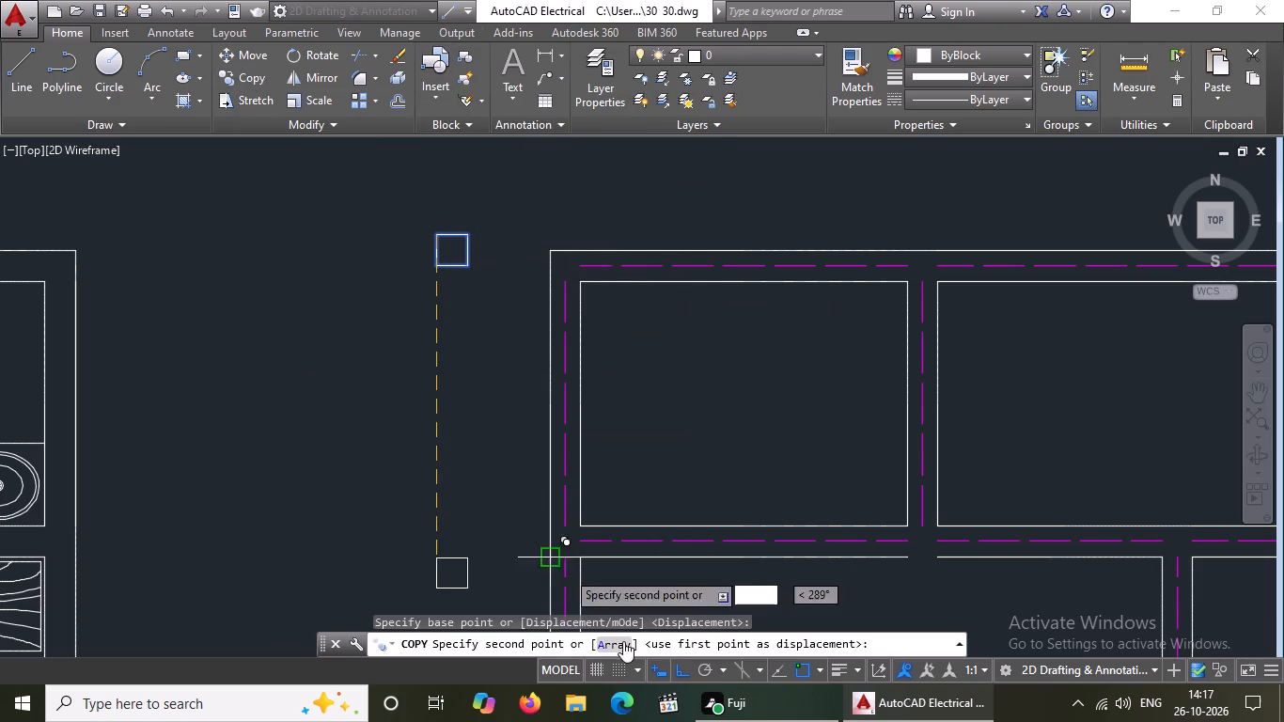
left_click(681, 671)
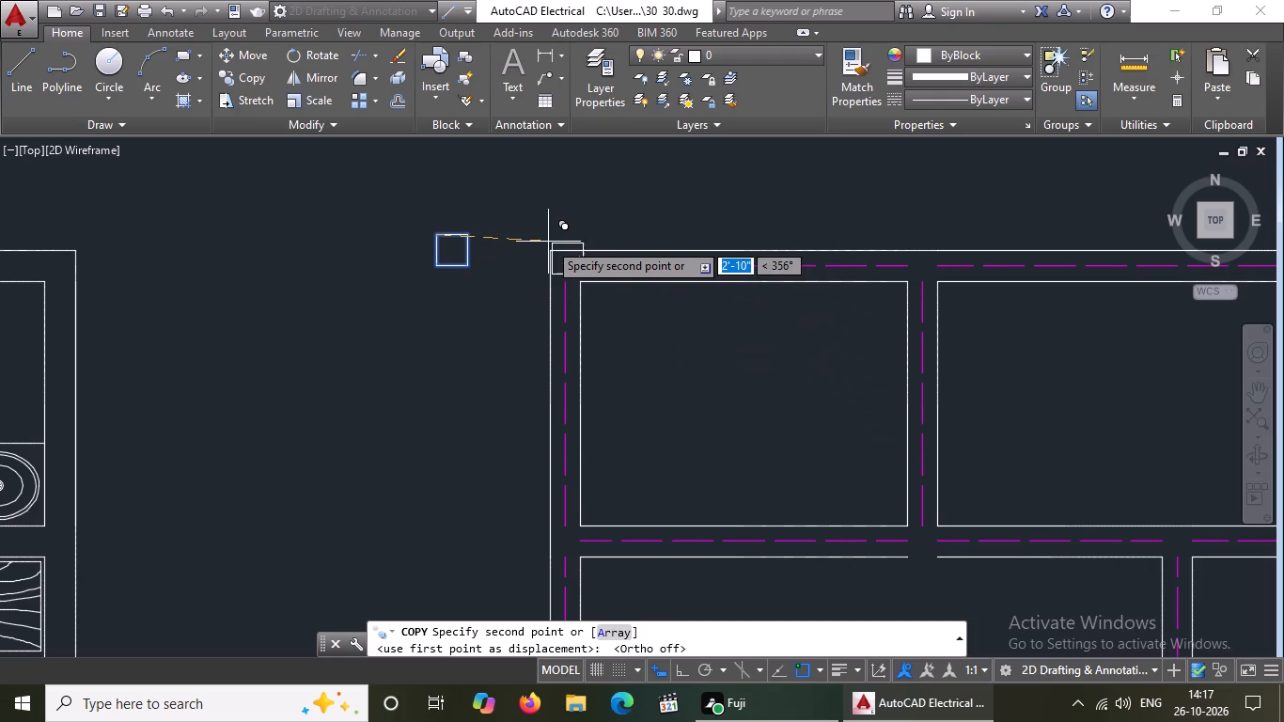
left_click(550, 256)
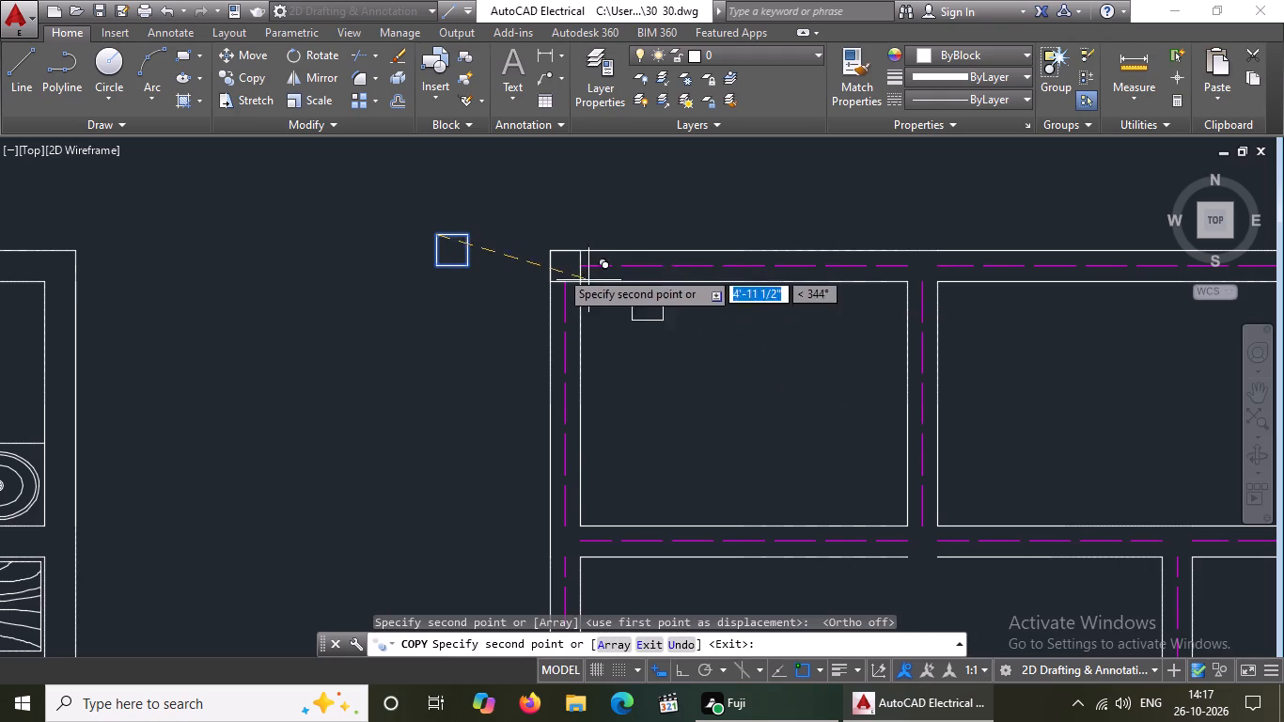
key("Escape")
Copy the 9" square by its lower-right corner onto the first interior wall junction along the layout's top wall.
left_click_drag(405, 226, 407, 227)
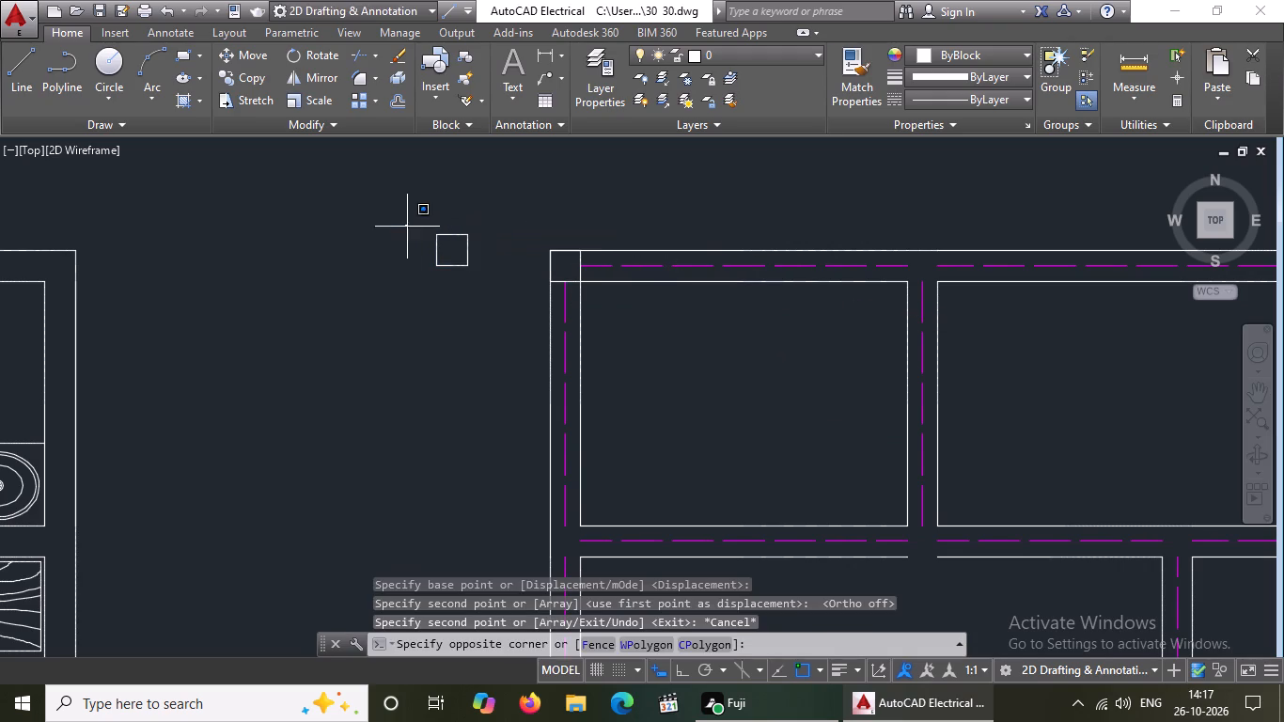
left_click_drag(407, 227, 418, 237)
left_click(520, 297)
left_click(254, 79)
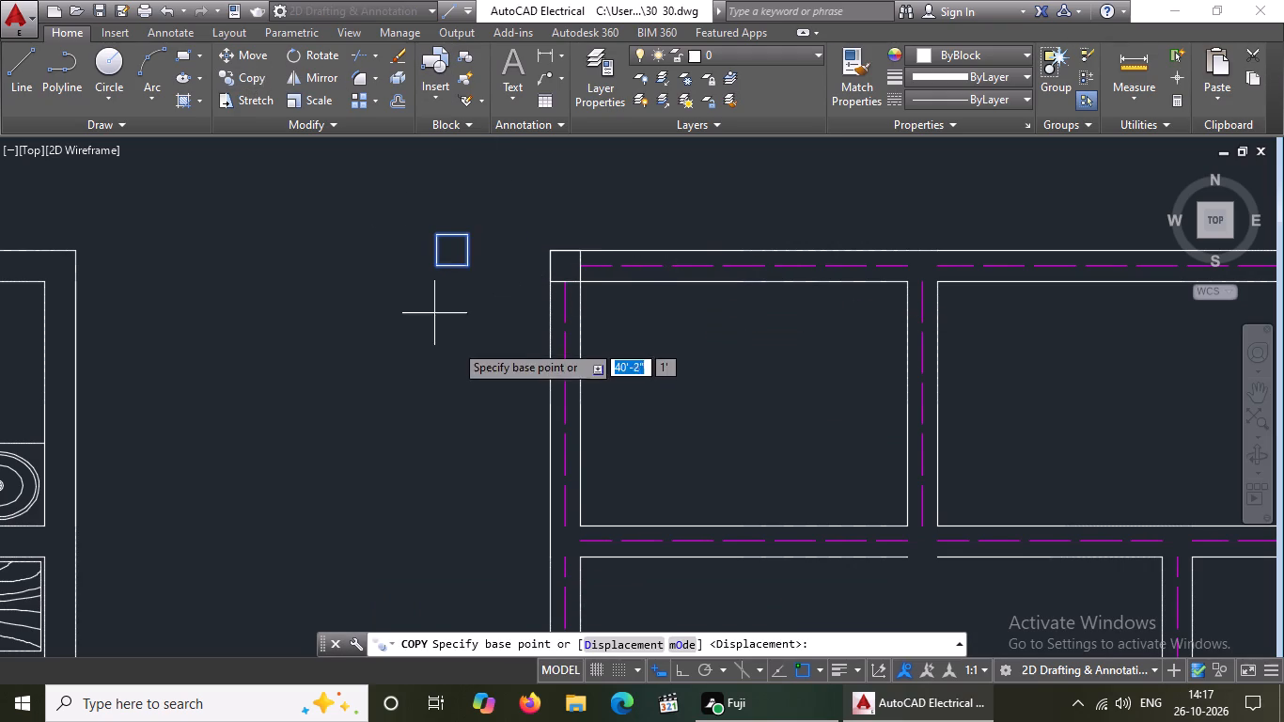
left_click(467, 267)
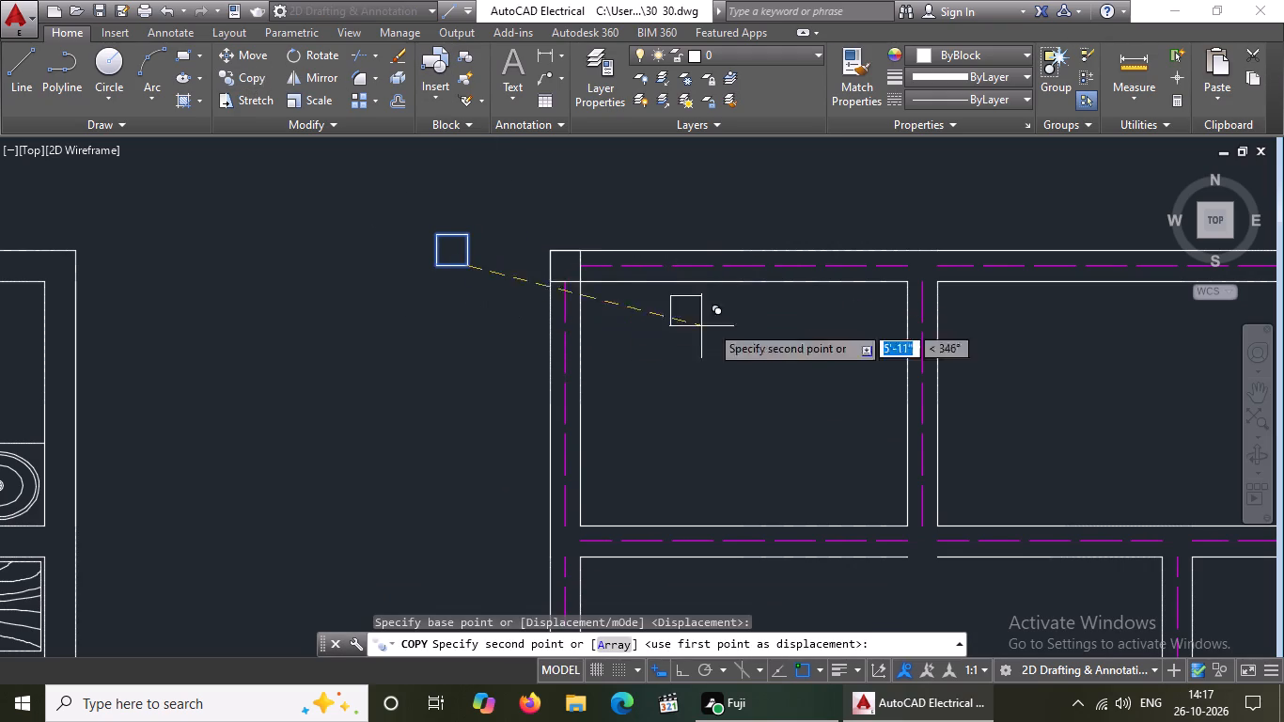
scroll(966, 269, "up", 3)
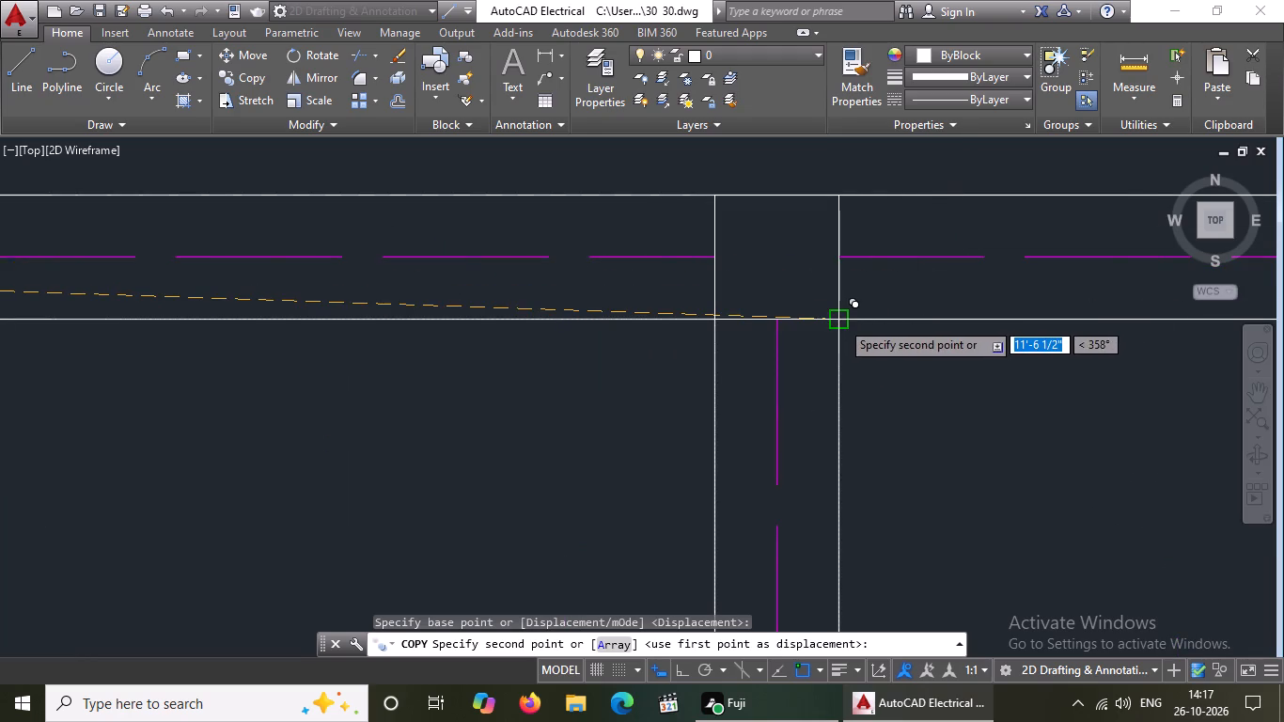
left_click(841, 320)
Place another copy of the square at the second interior wall junction along the top wall and end the copying.
scroll(776, 299, "down", 5)
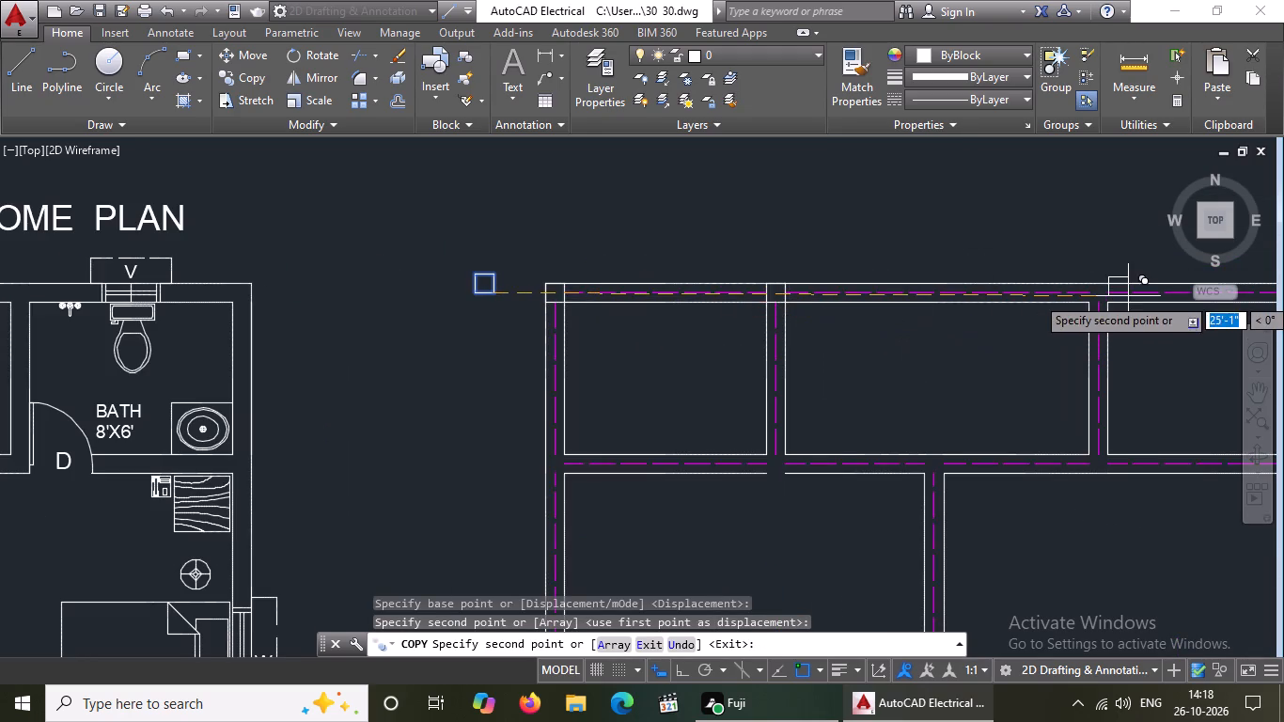
scroll(1128, 296, "up", 2)
scroll(1127, 297, "down", 4)
middle_click_drag(1164, 351, 1063, 364)
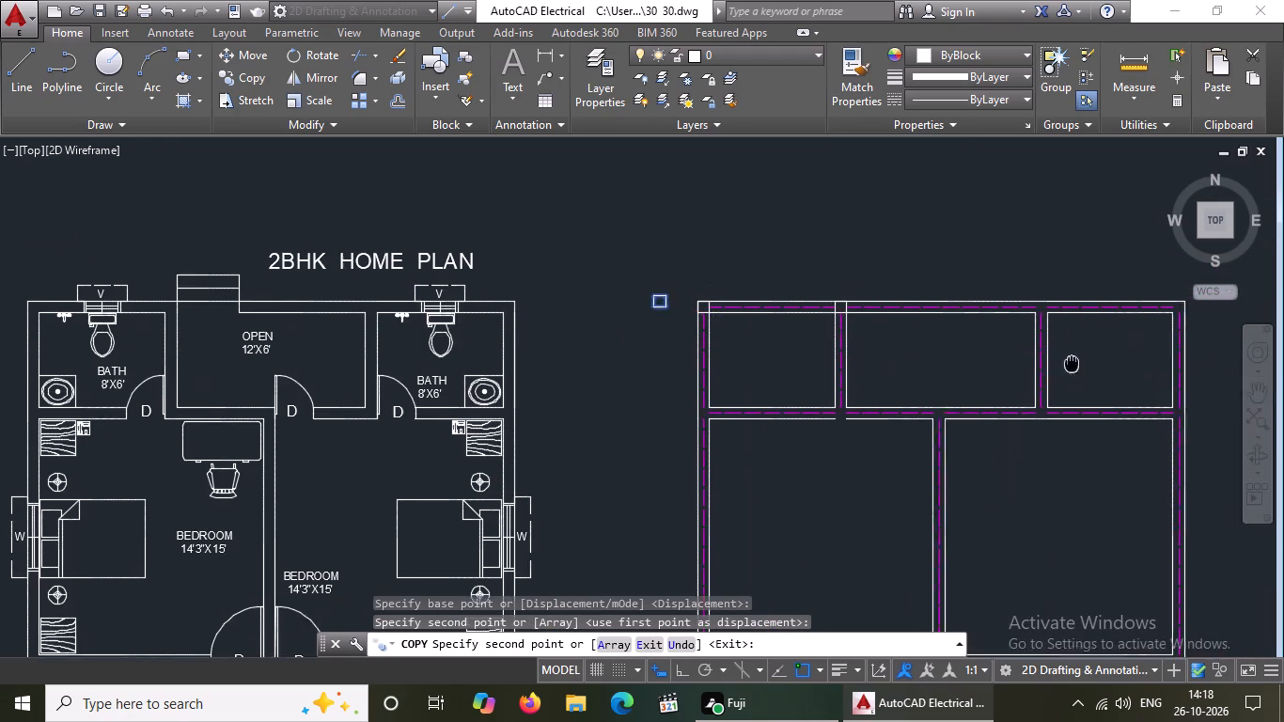
middle_click_drag(1063, 364, 996, 364)
scroll(973, 328, "up", 4)
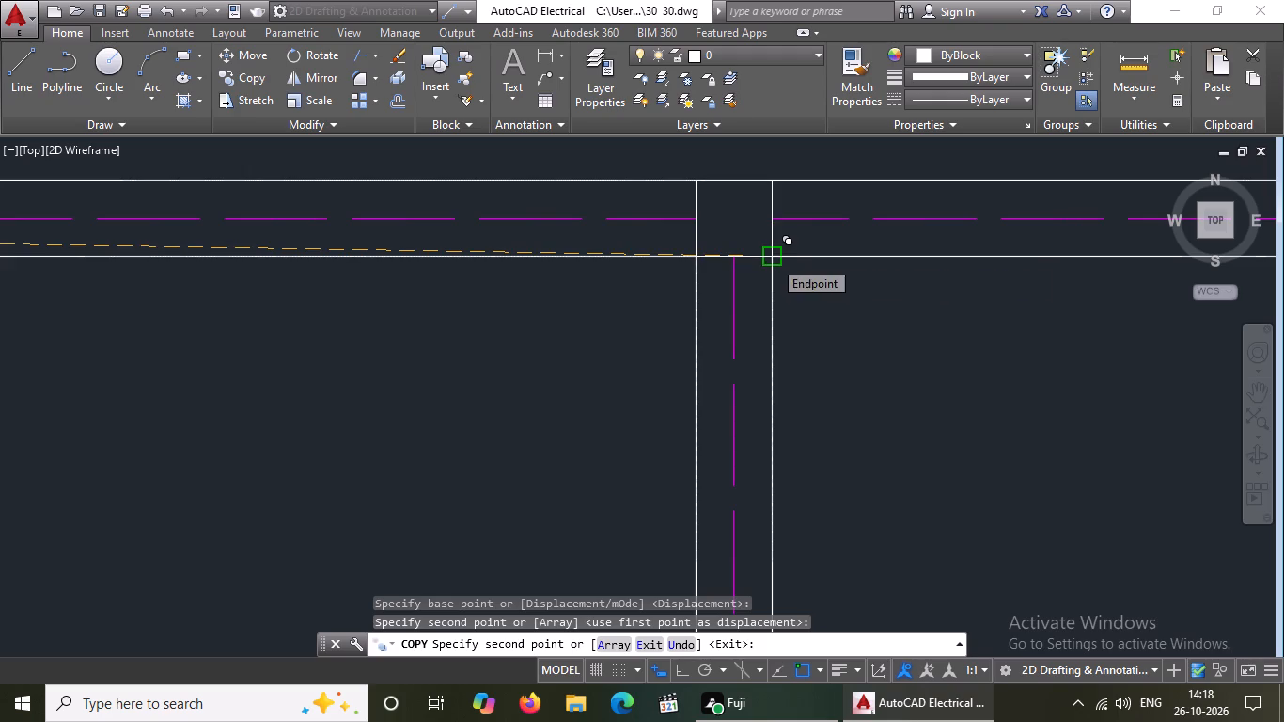
left_click(773, 259)
scroll(793, 268, "down", 5)
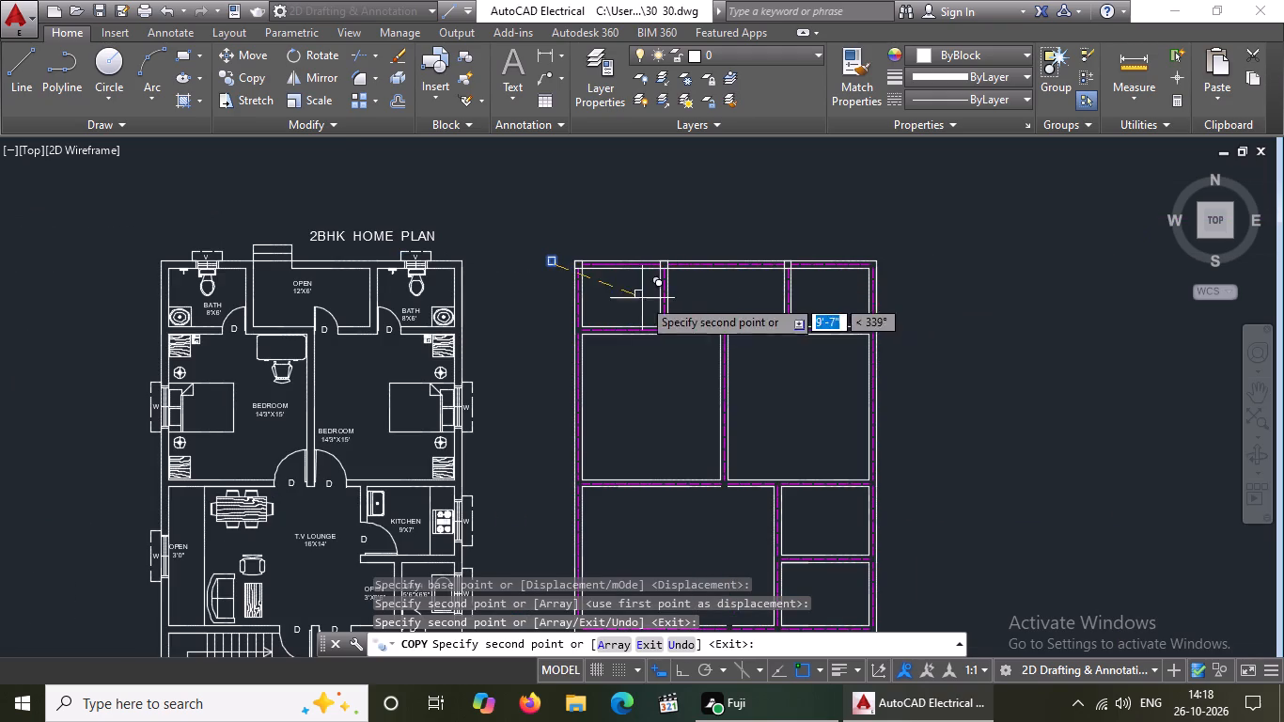
key("Escape")
Copy the 9" square by its lower-left corner onto the inner corner at the layout's upper-right wall corner.
scroll(519, 272, "up", 2)
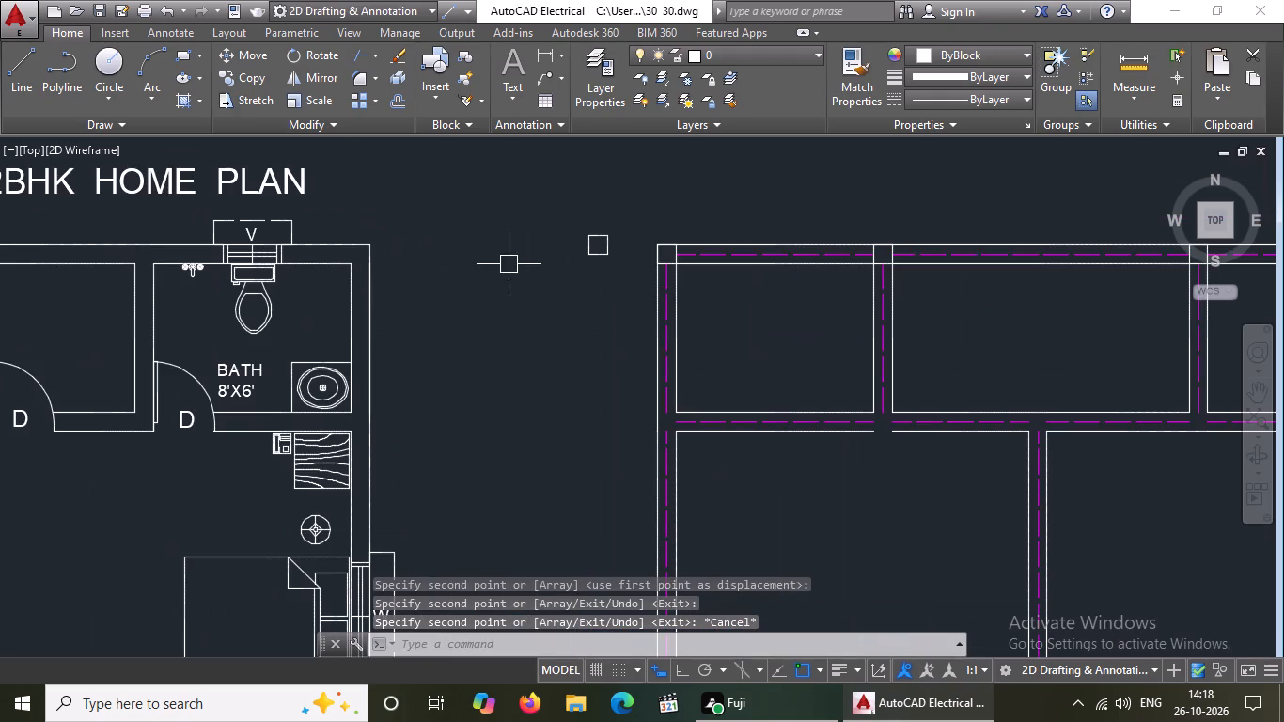
left_click_drag(553, 189, 565, 205)
left_click(622, 292)
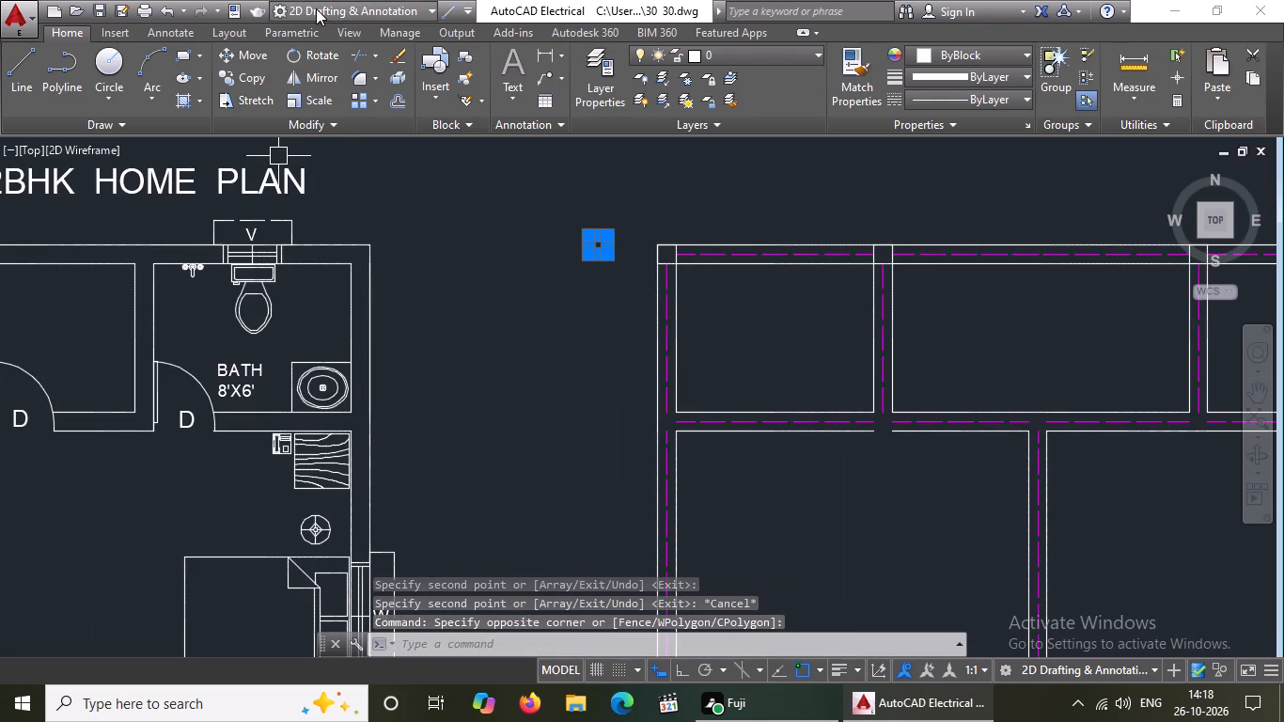
left_click(249, 76)
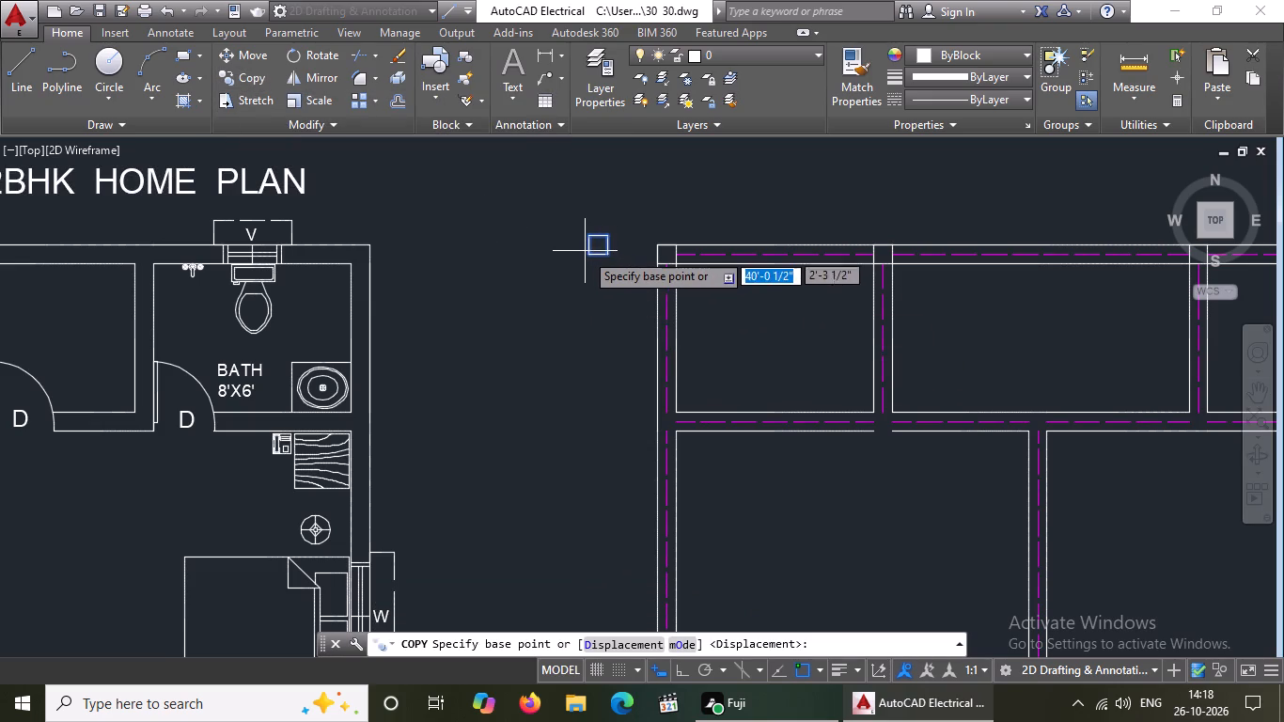
left_click(590, 254)
scroll(741, 286, "down", 3)
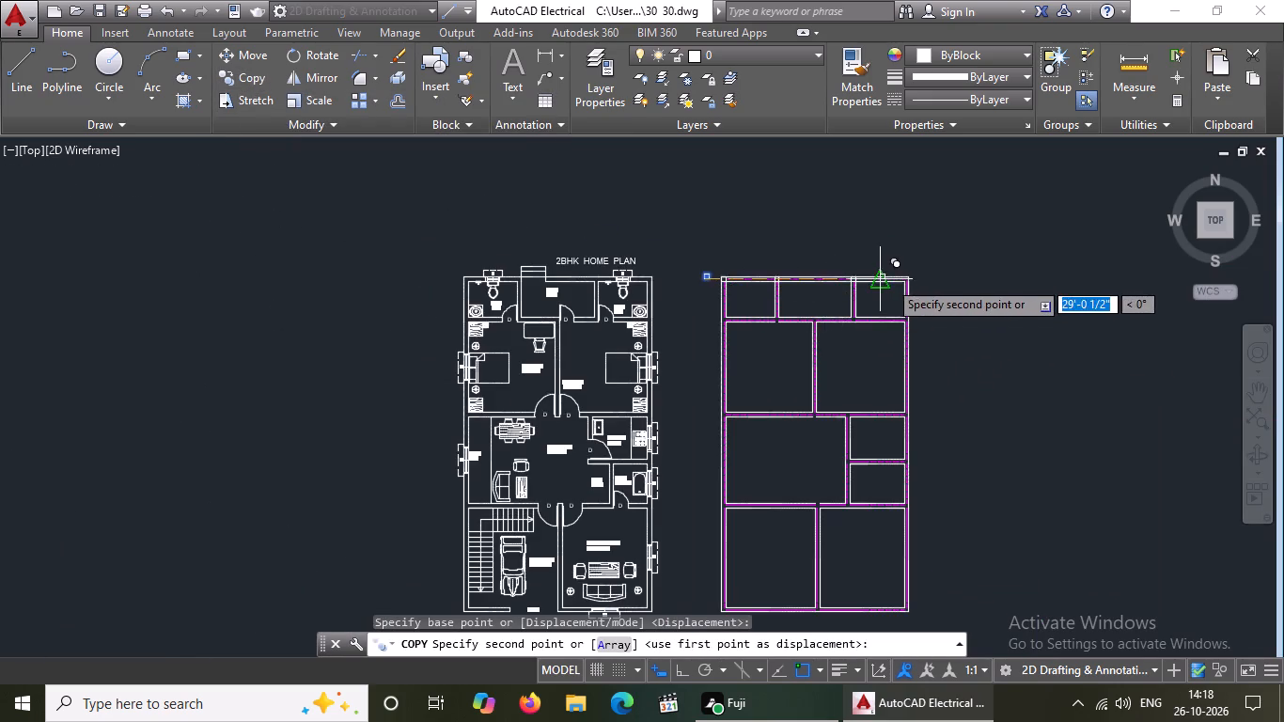
scroll(888, 280, "up", 4)
scroll(998, 284, "up", 2)
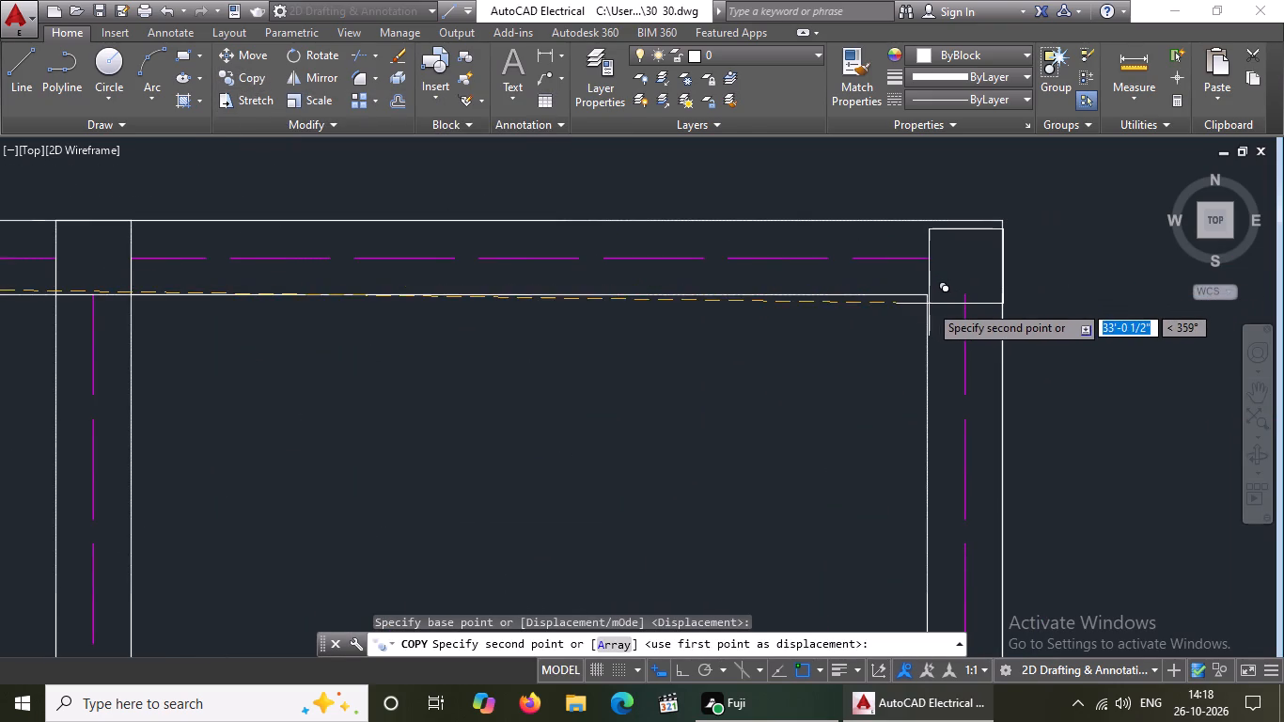
left_click(926, 297)
scroll(932, 311, "down", 5)
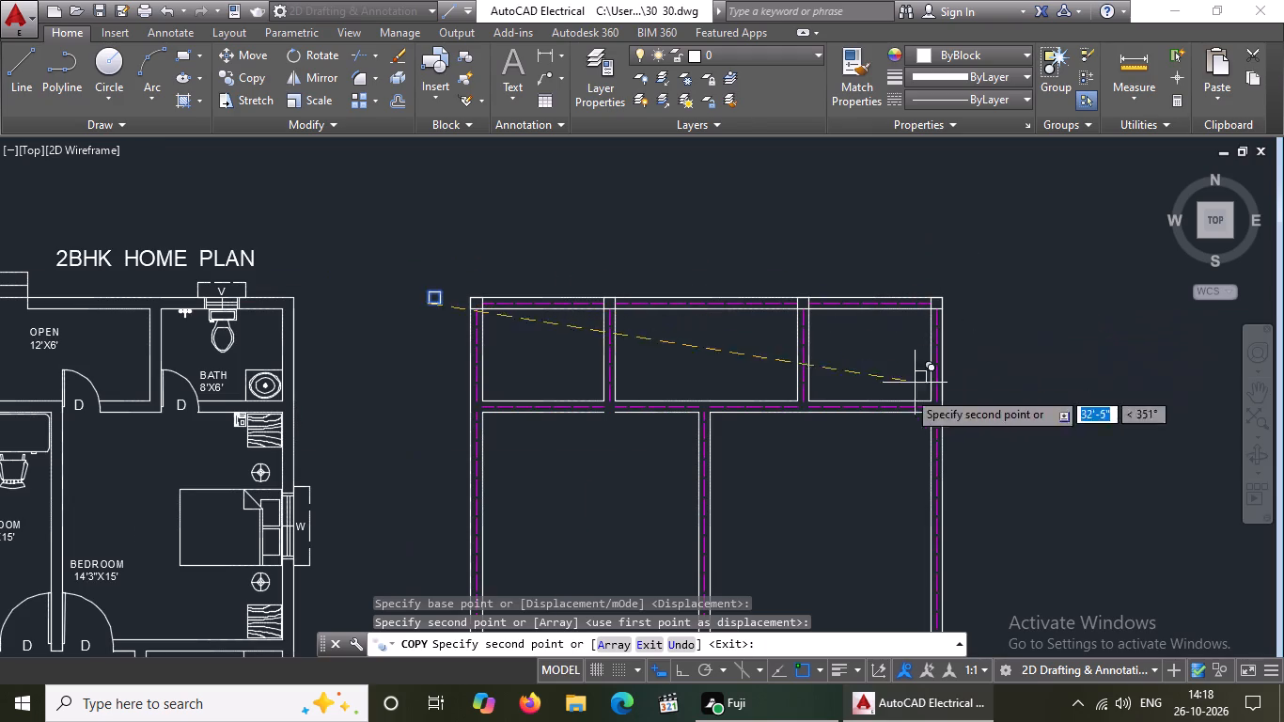
key("Escape")
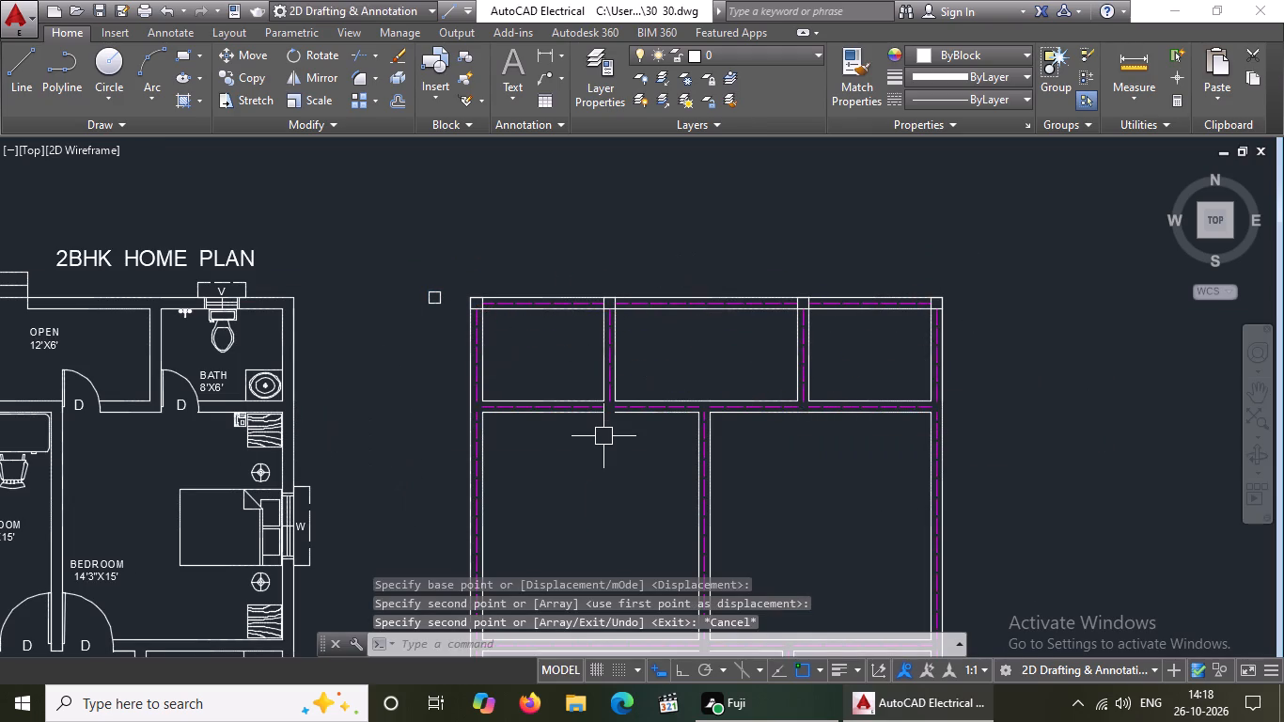
Extend the lower line of the horizontal wall under the top rooms across the gap below the first interior wall.
scroll(397, 290, "up", 2)
scroll(572, 270, "down", 1)
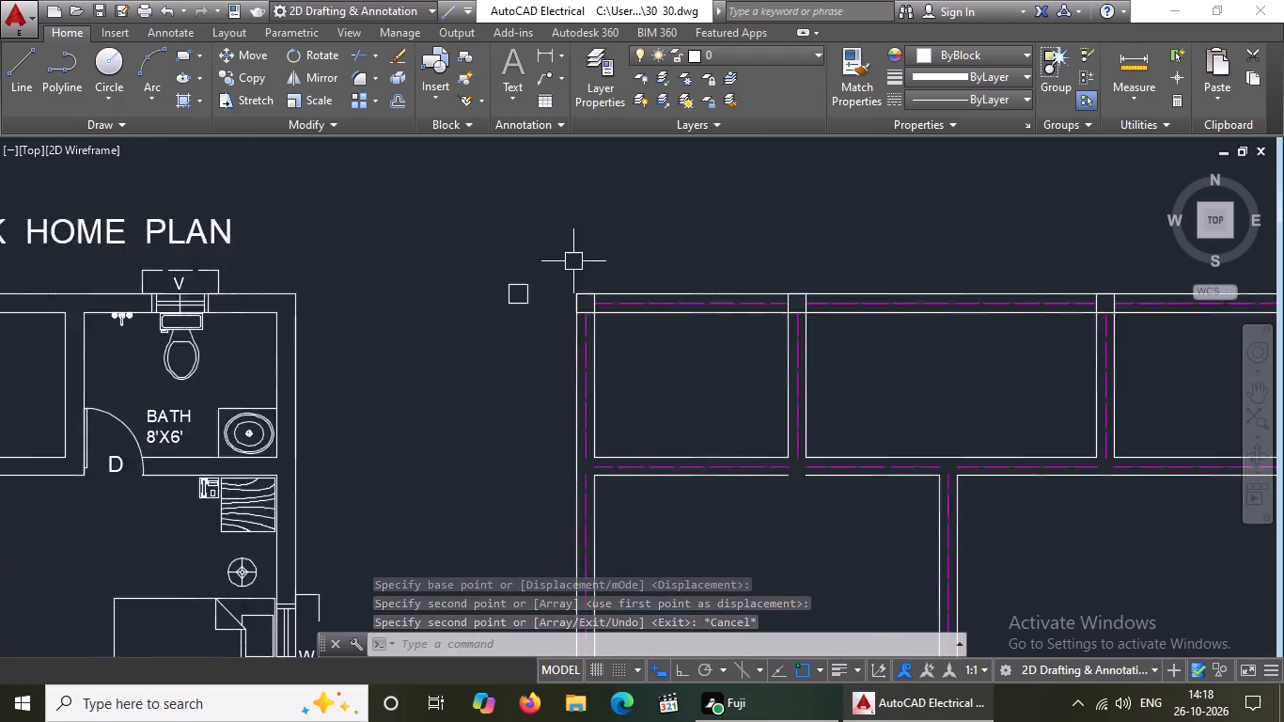
scroll(574, 260, "down", 1)
key("Escape")
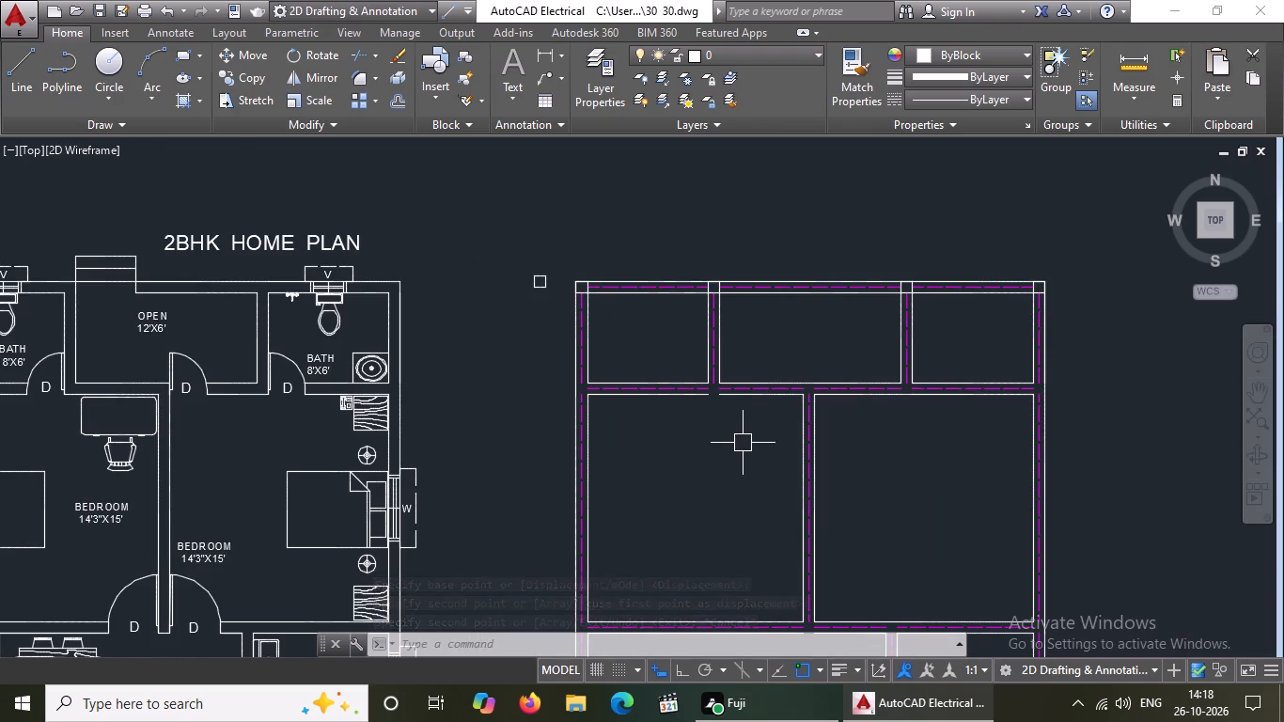
type("EX")
key("space")
key("space")
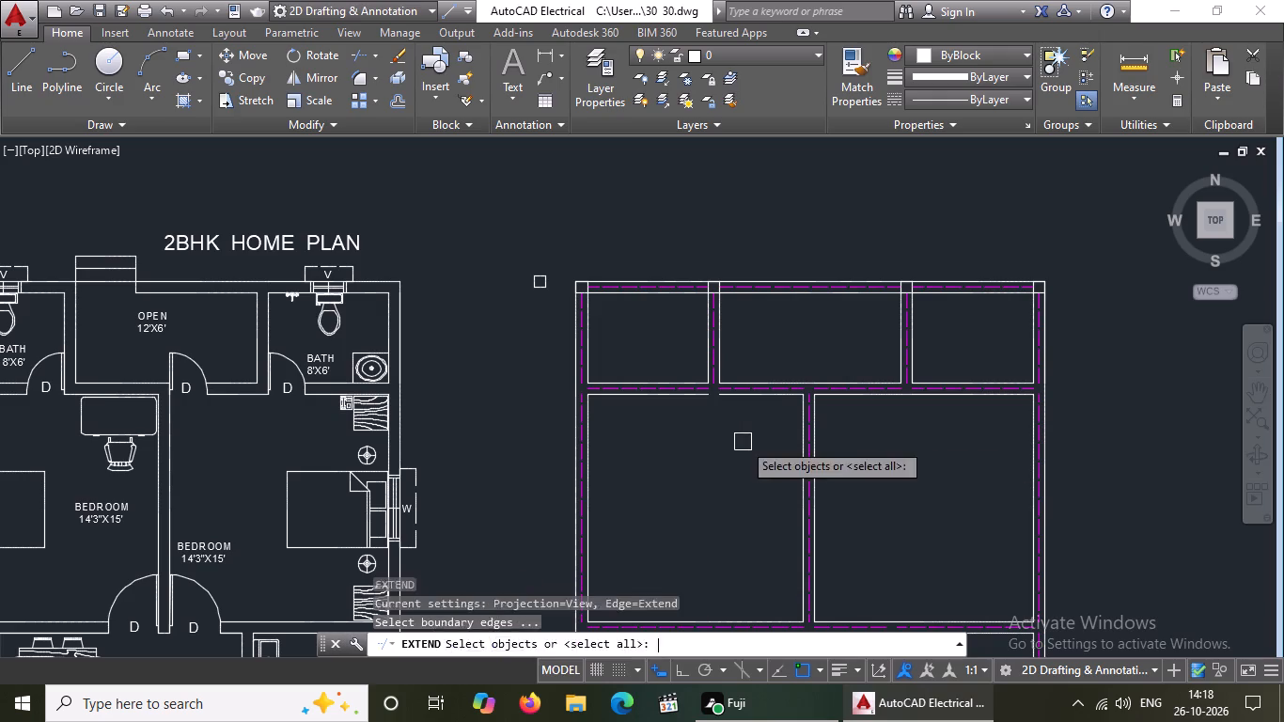
left_click(691, 400)
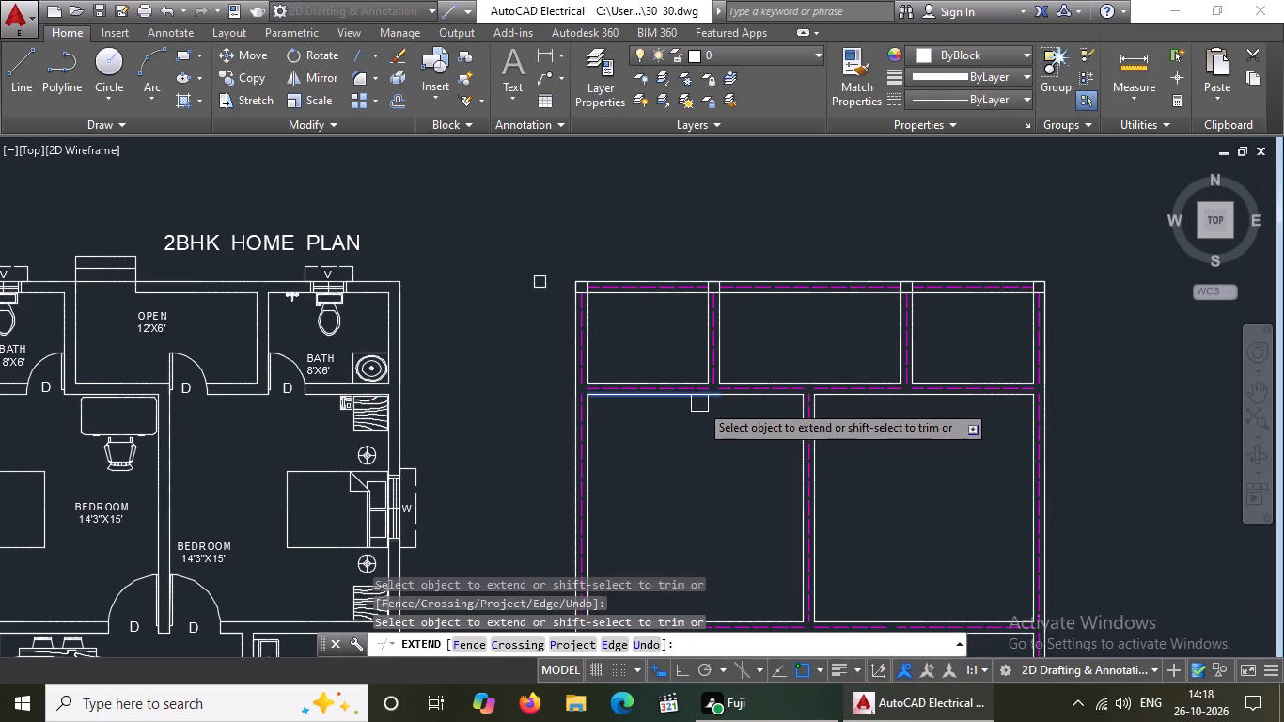
left_click(705, 402)
key("Escape")
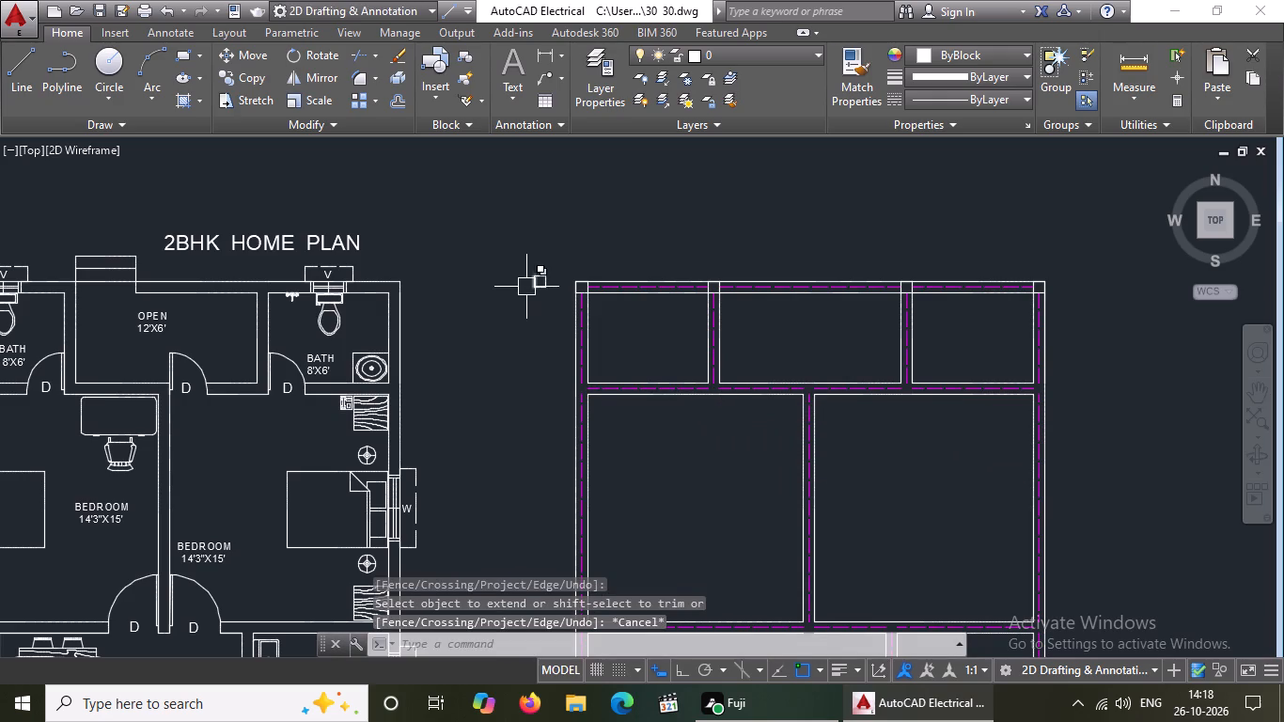
Copy the 9" square by its lower-right corner onto the left outer wall's junction with the horizontal wall under the top rooms.
scroll(537, 309, "up", 2)
left_click_drag(482, 178, 486, 190)
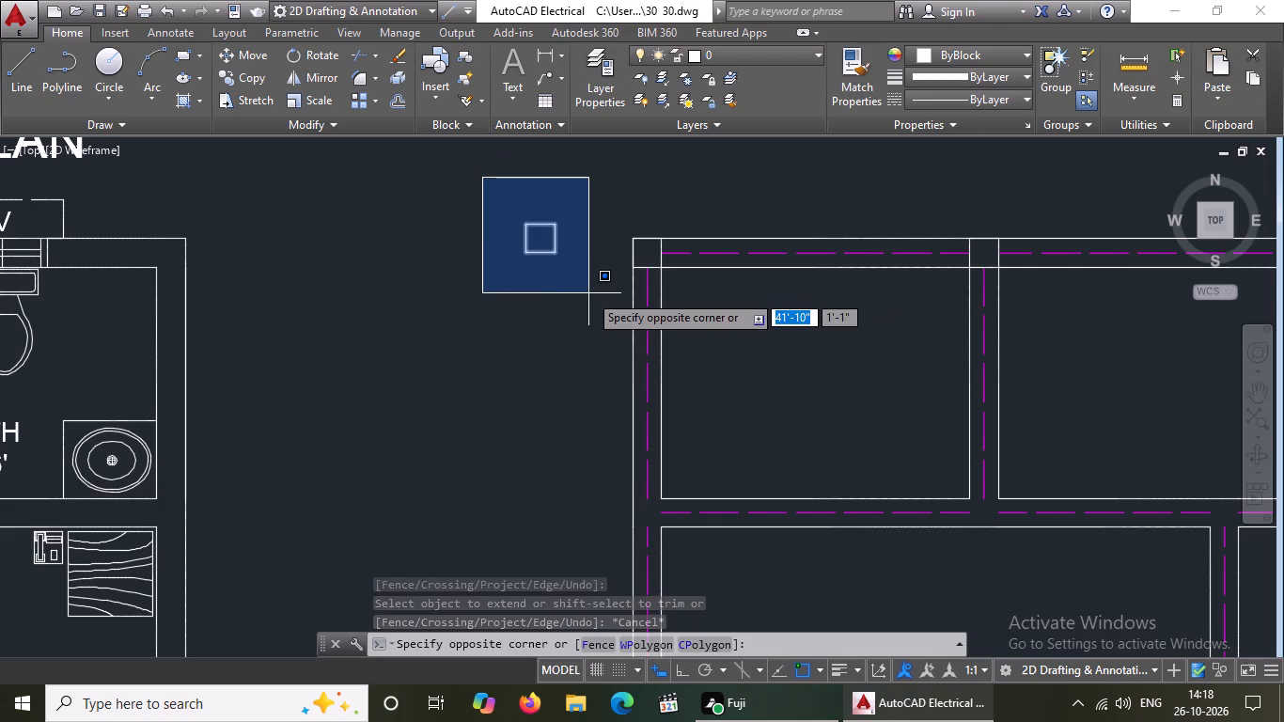
left_click(588, 293)
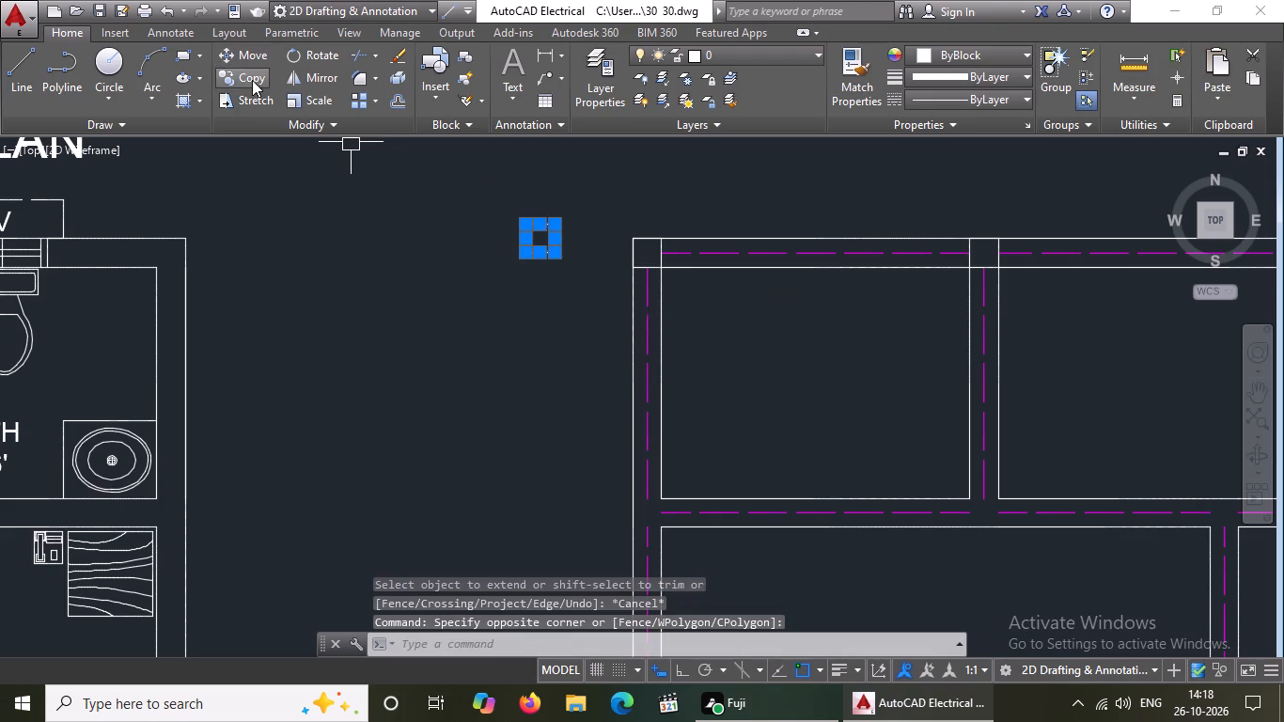
left_click(252, 80)
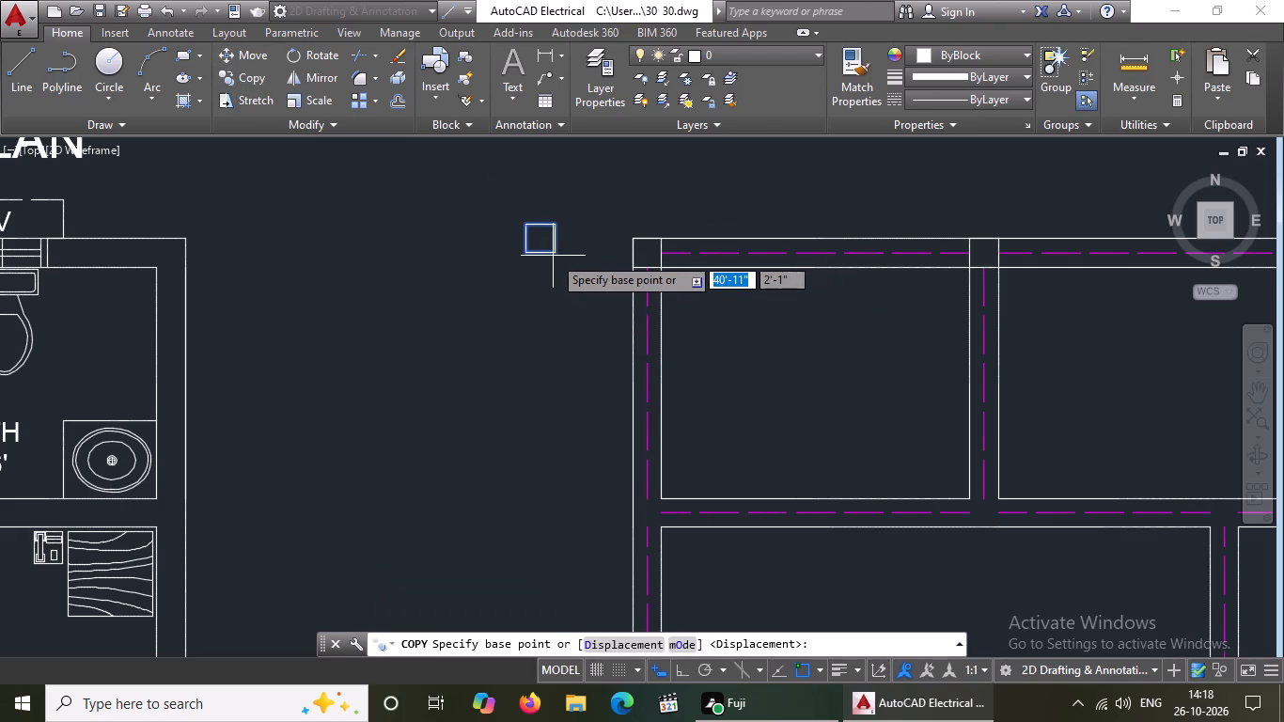
left_click(555, 246)
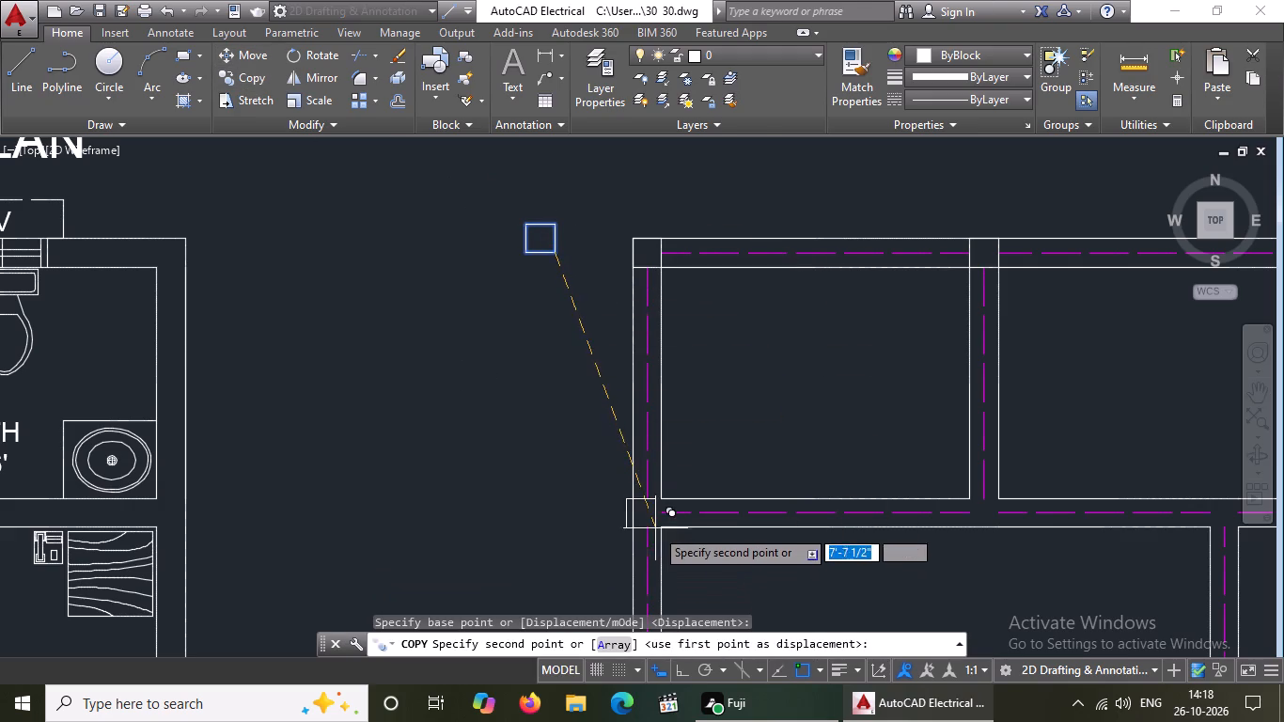
left_click(662, 529)
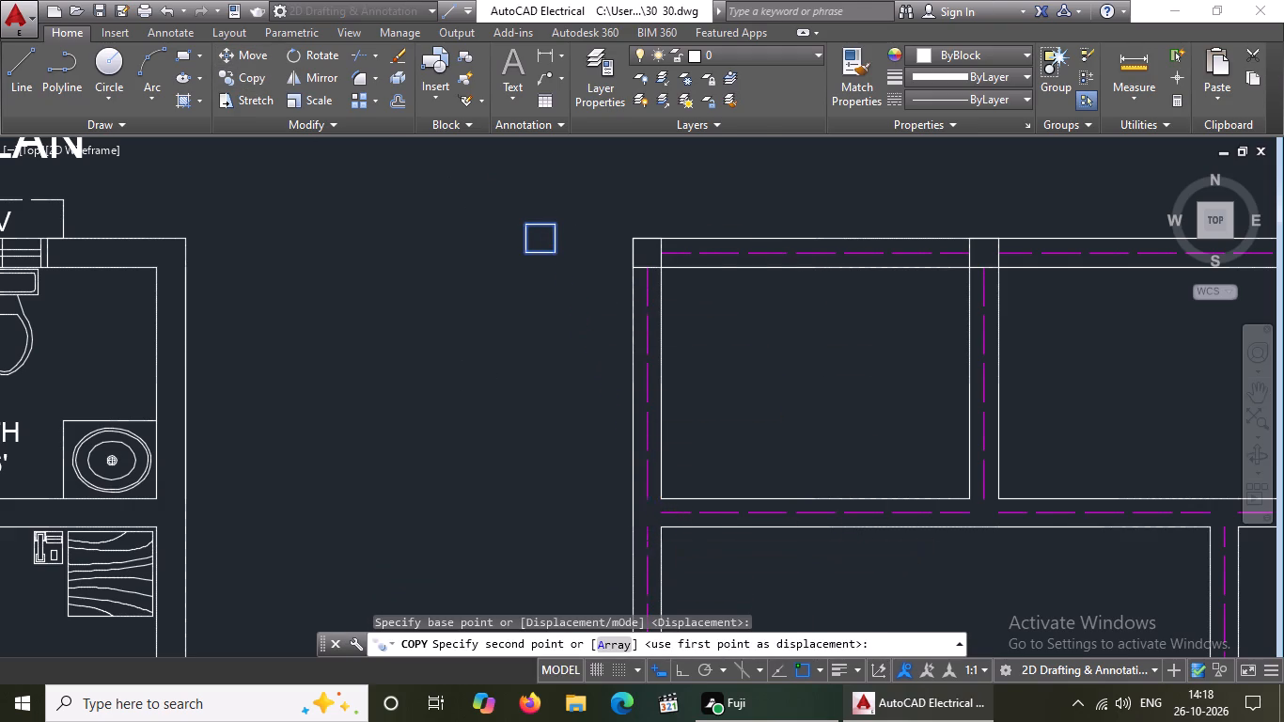
scroll(658, 471, "down", 4)
key("Escape")
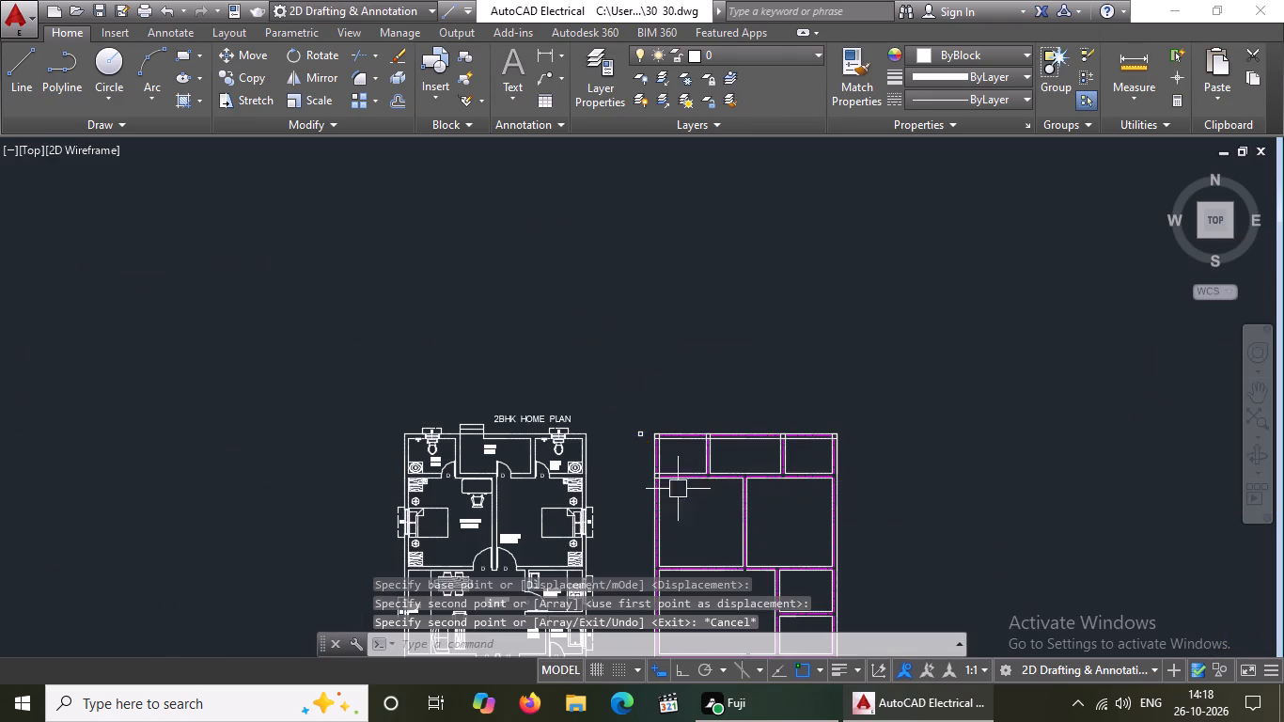
Copy the 9" square by its upper-right corner onto the junction of the first interior wall and the wall under the top rooms.
scroll(651, 463, "up", 2)
left_click(589, 357)
left_click(634, 419)
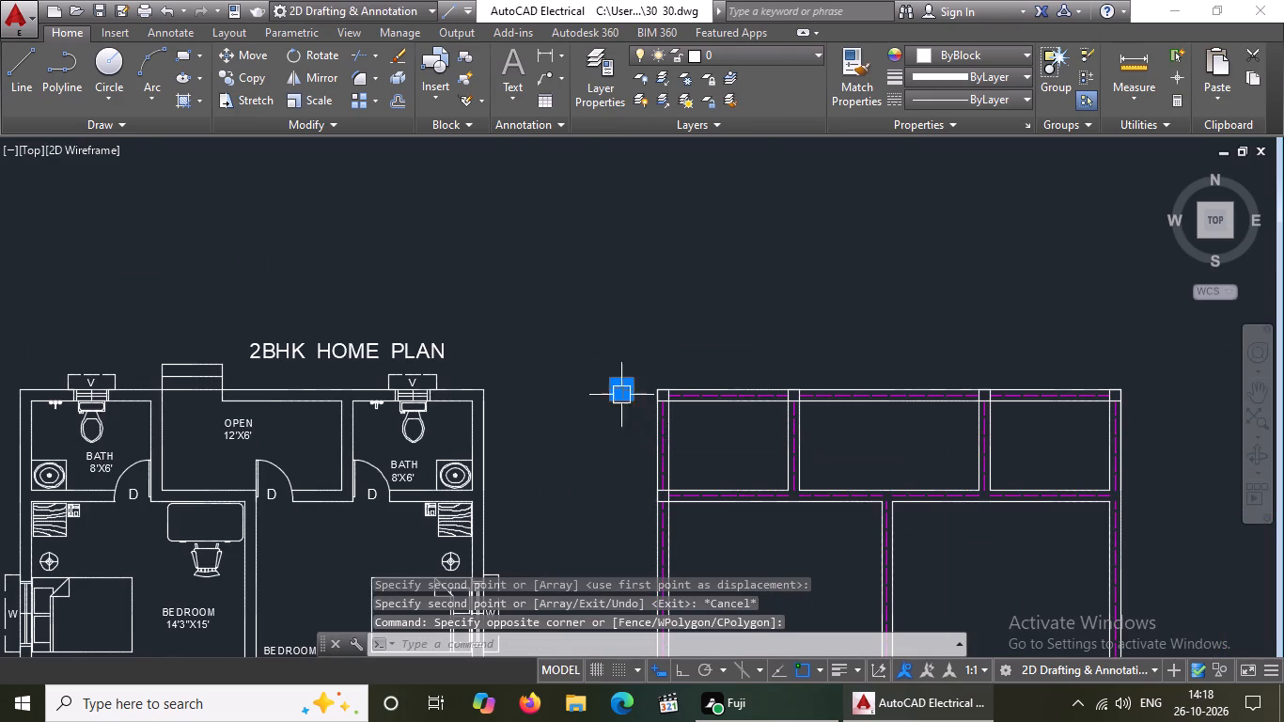
left_click(256, 80)
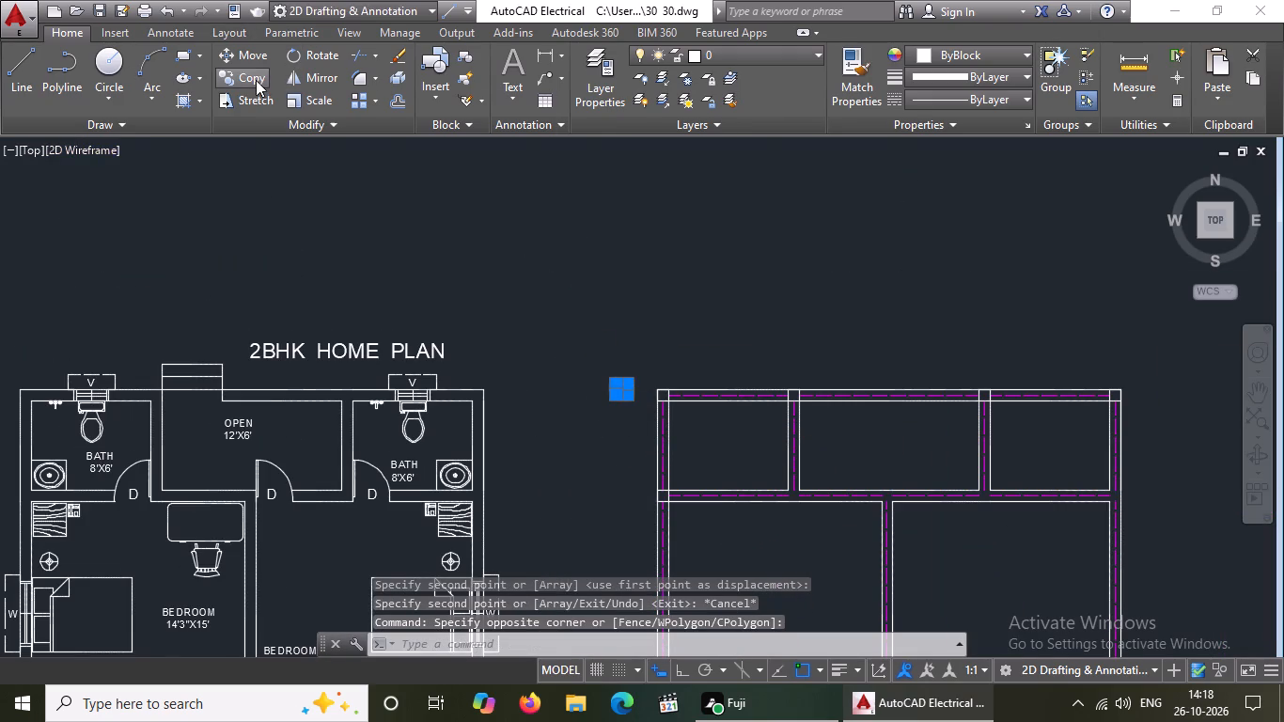
scroll(645, 427, "up", 2)
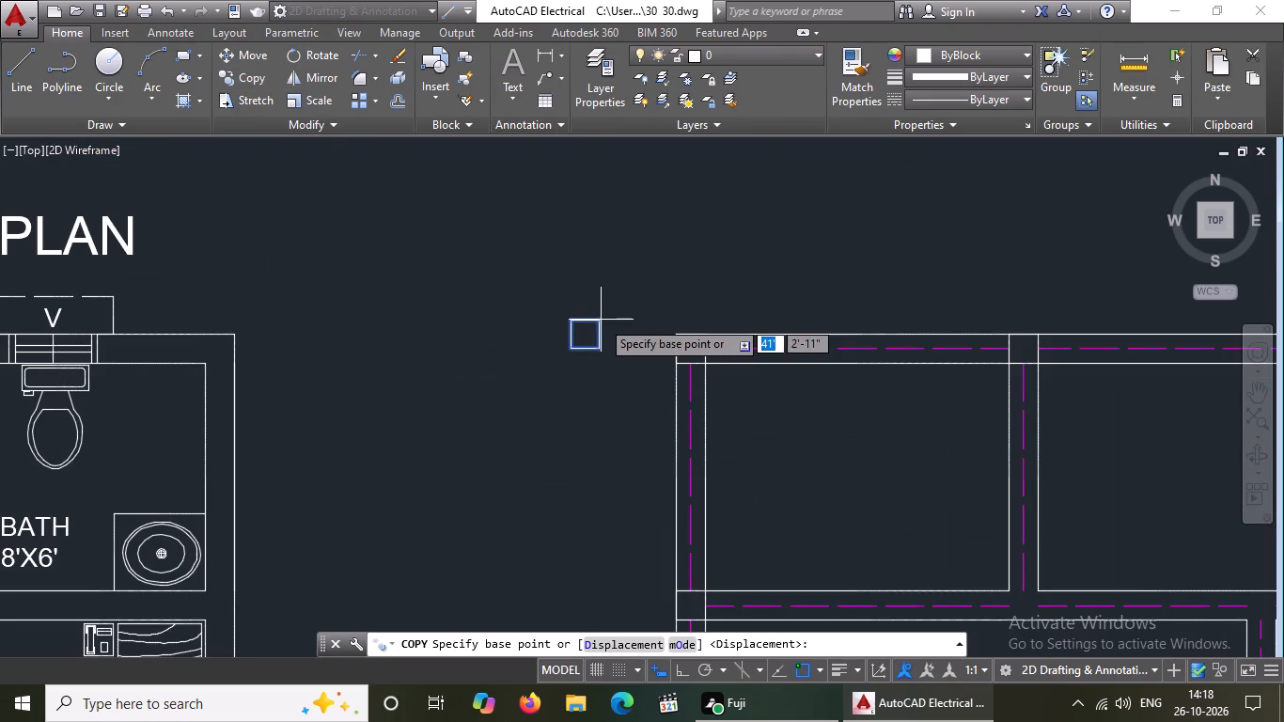
left_click(597, 322)
scroll(665, 359, "down", 3)
scroll(832, 472, "up", 4)
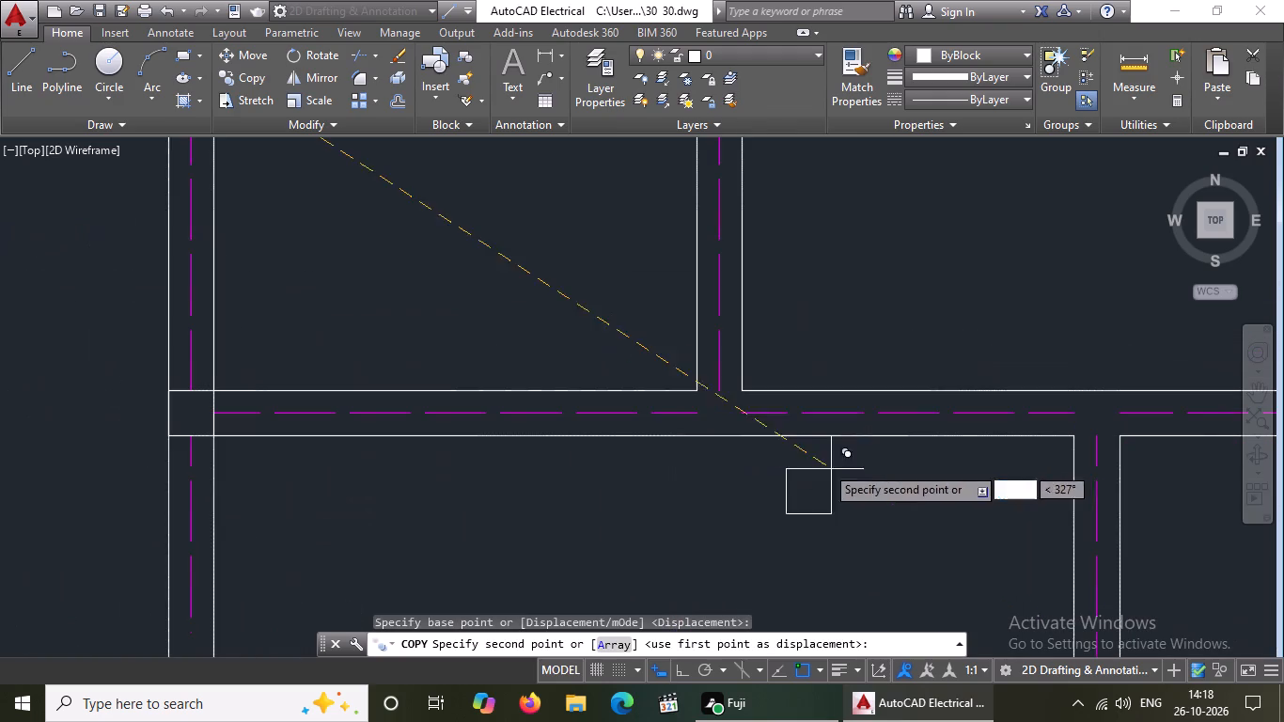
left_click(740, 389)
Place another copy where the second interior wall meets the wall under the top rooms, and end the copying.
scroll(806, 429, "down", 1)
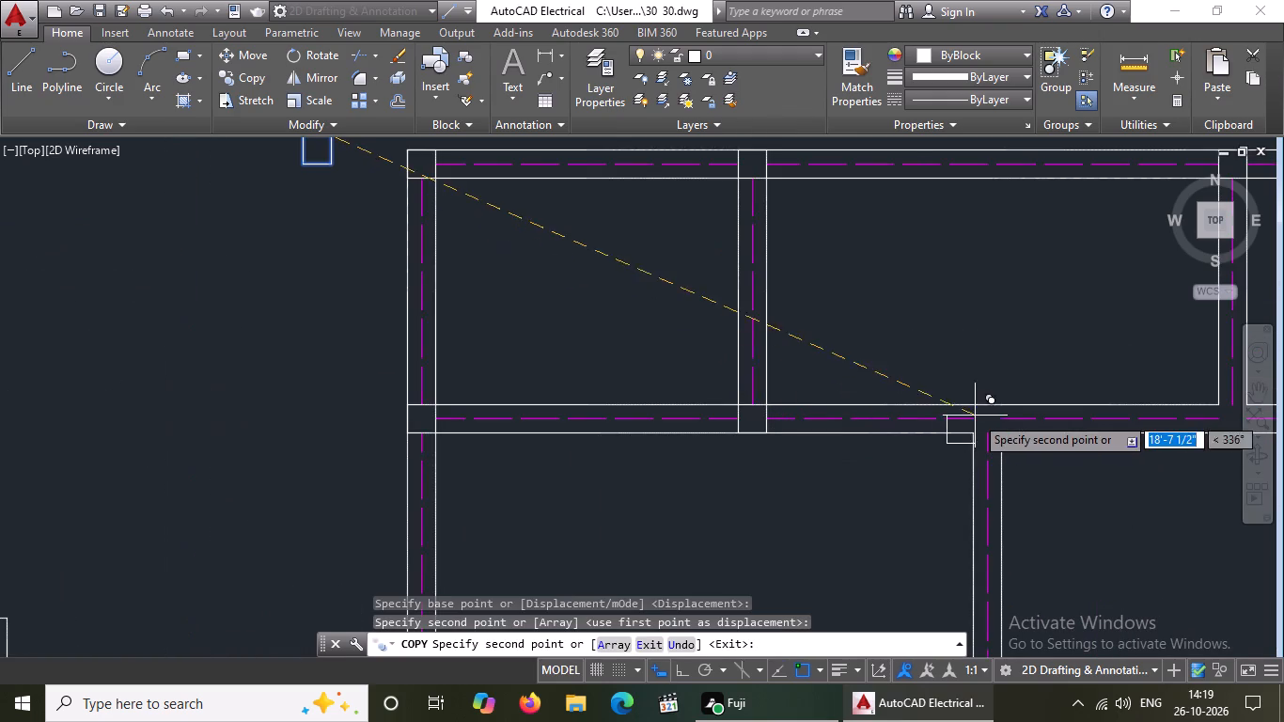
scroll(978, 414, "up", 3)
scroll(880, 306, "down", 4)
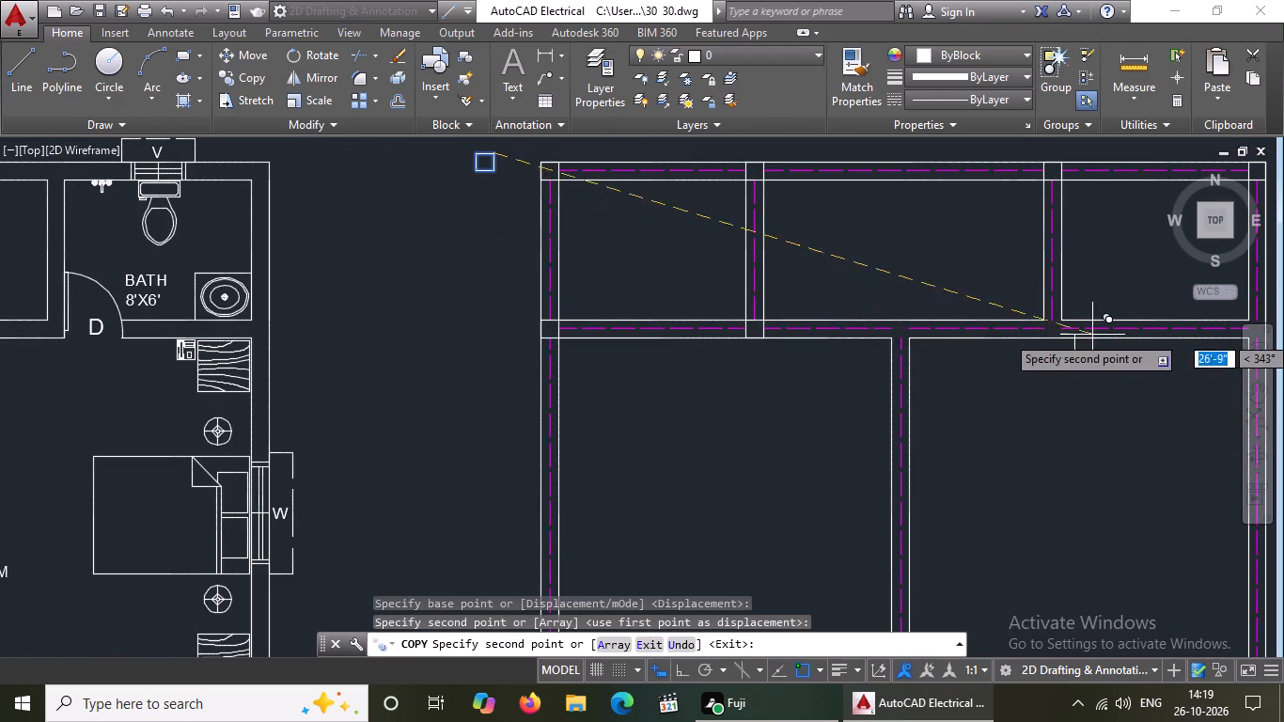
scroll(1126, 332, "up", 3)
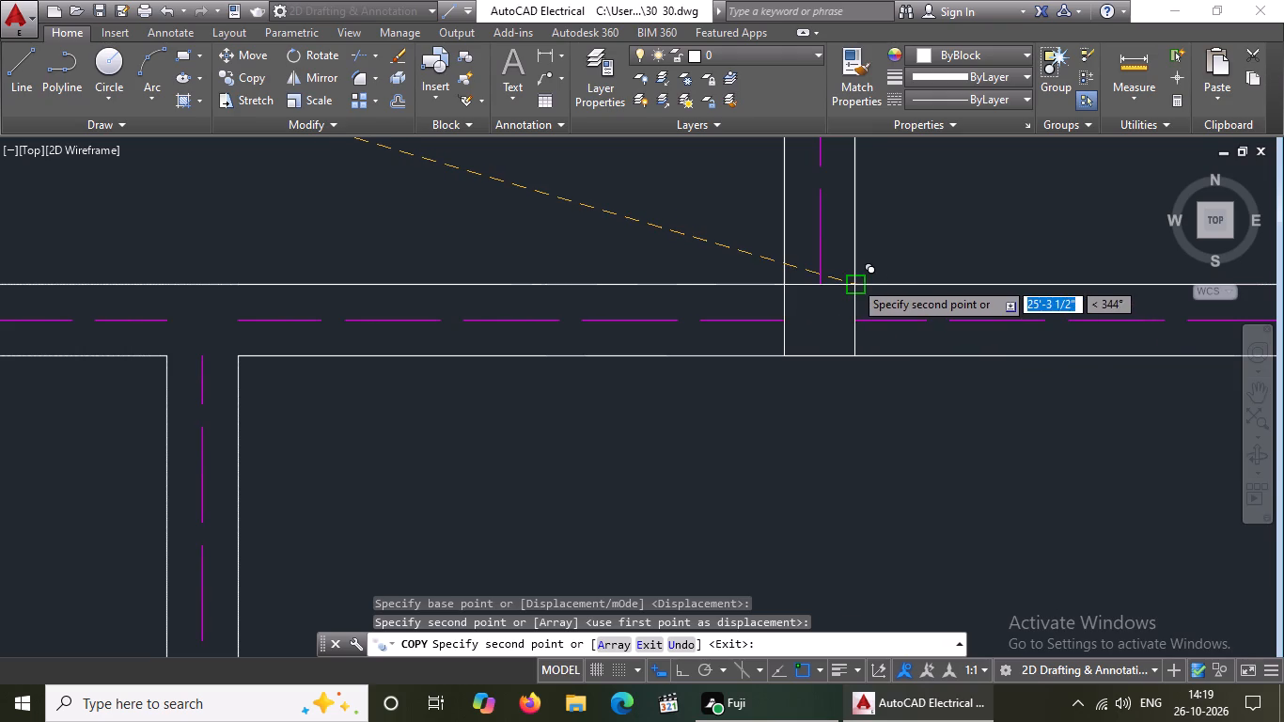
left_click(853, 279)
scroll(853, 279, "down", 4)
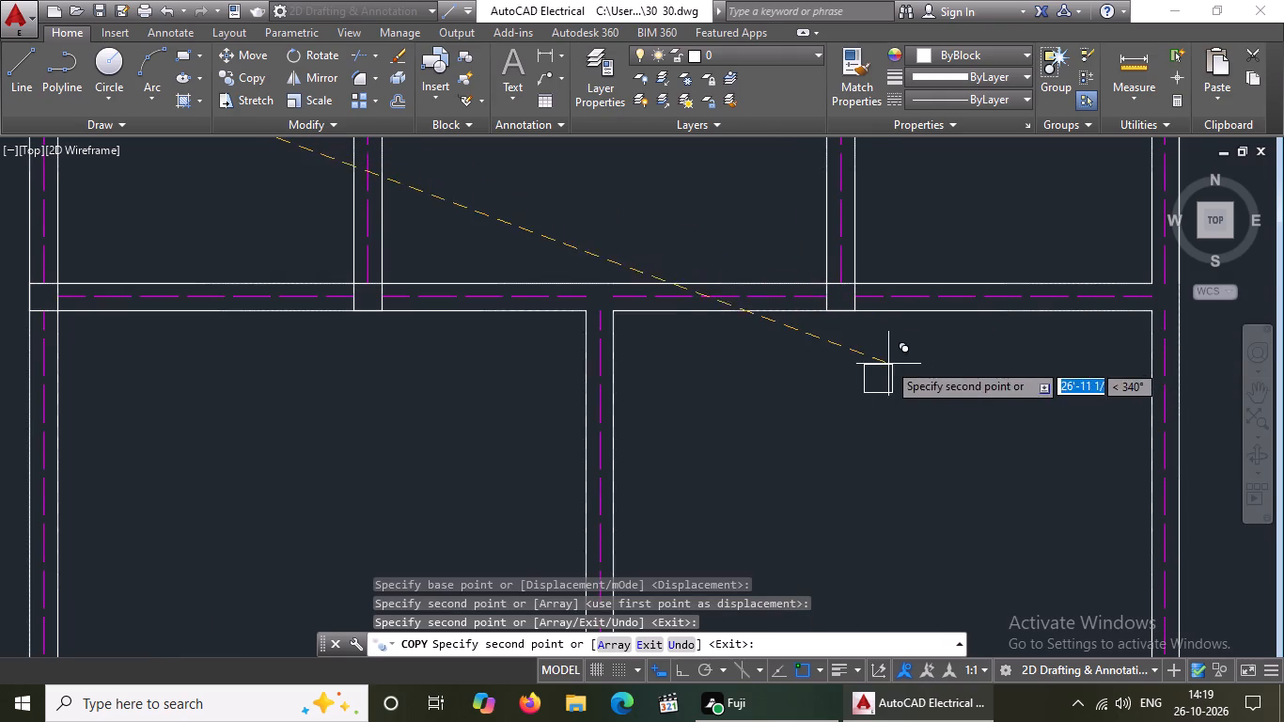
middle_click_drag(622, 253, 641, 342)
scroll(650, 332, "down", 2)
key("Escape")
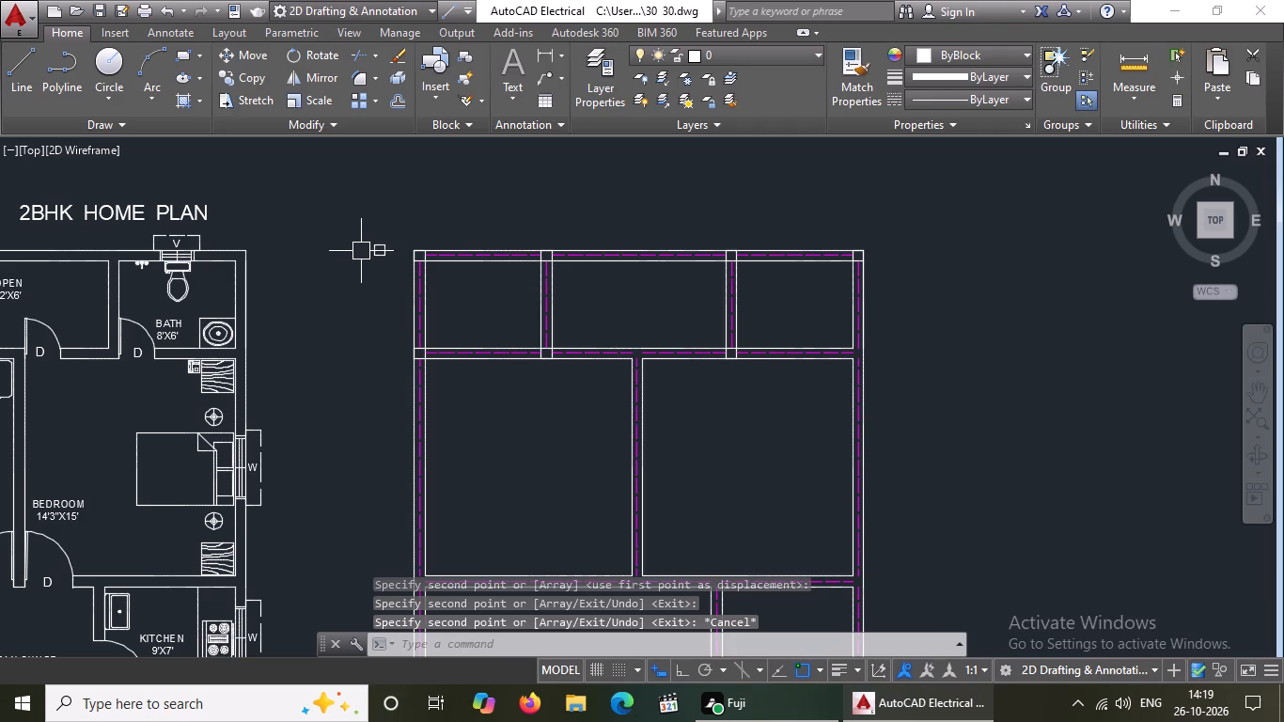
Copy the 9" square by its lower-left corner onto the junction where the partition between the two large rooms meets the wall above.
scroll(380, 270, "up", 3)
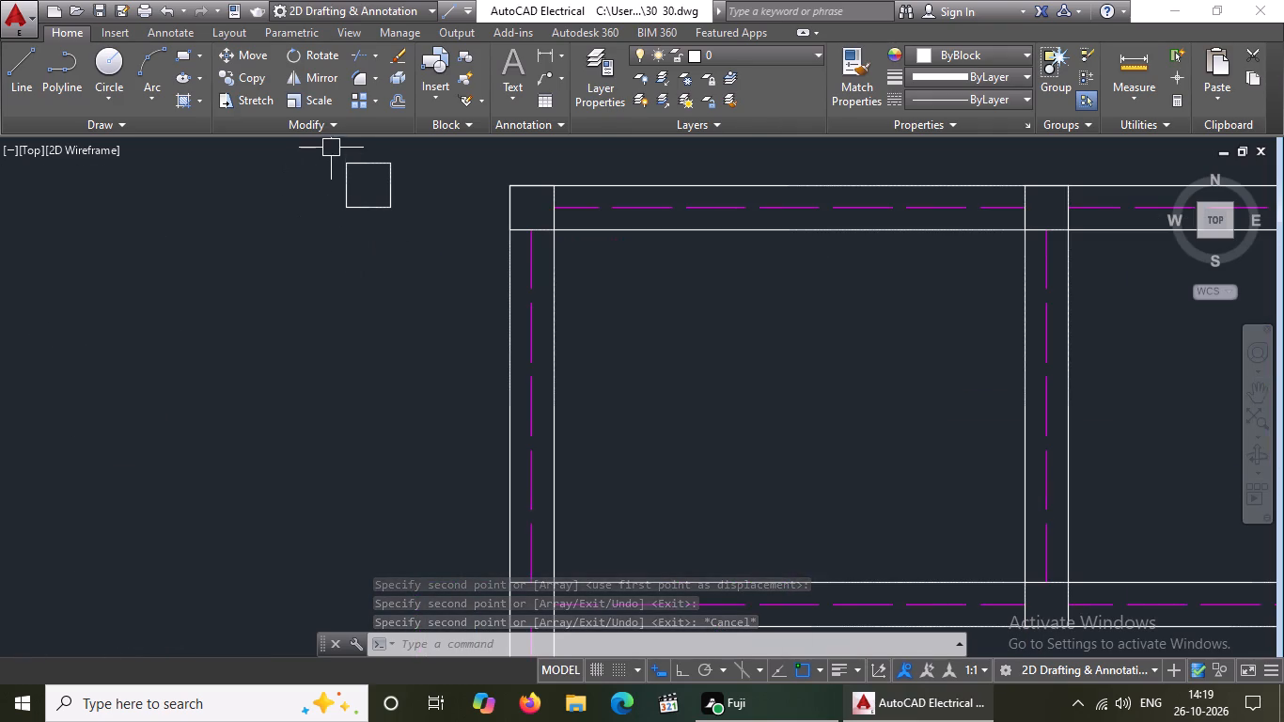
left_click(332, 148)
left_click(429, 252)
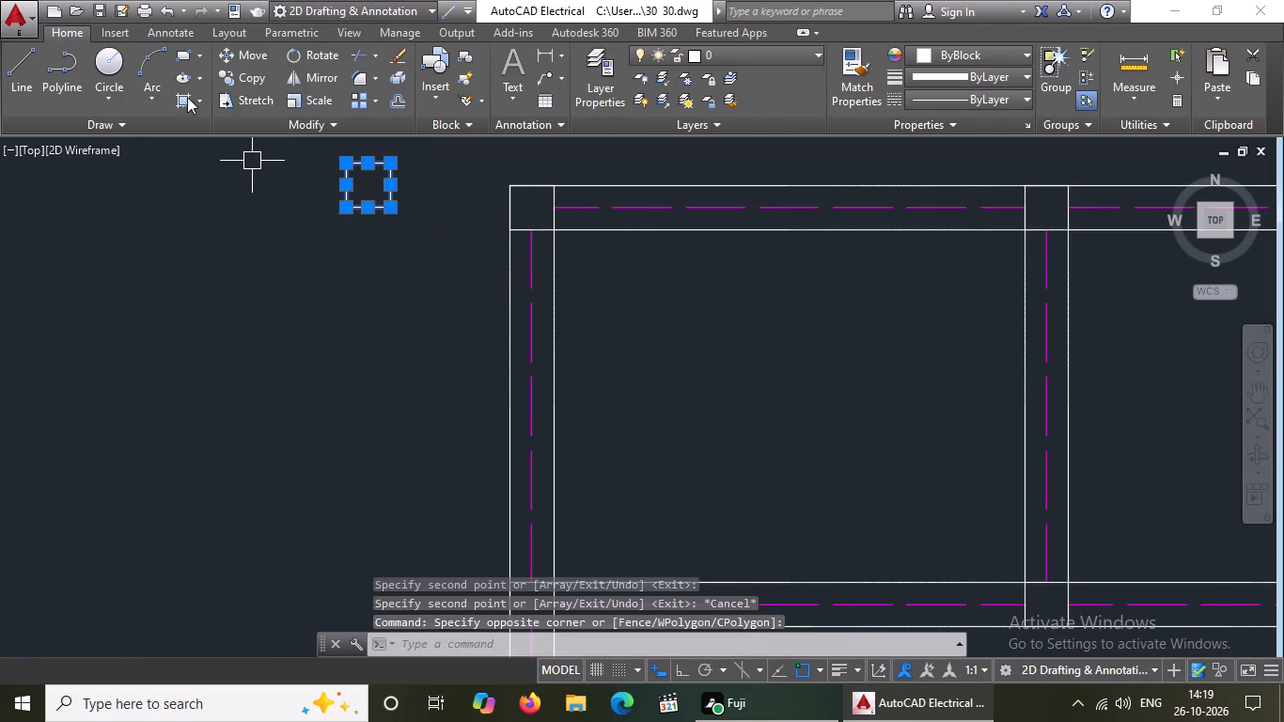
left_click(244, 77)
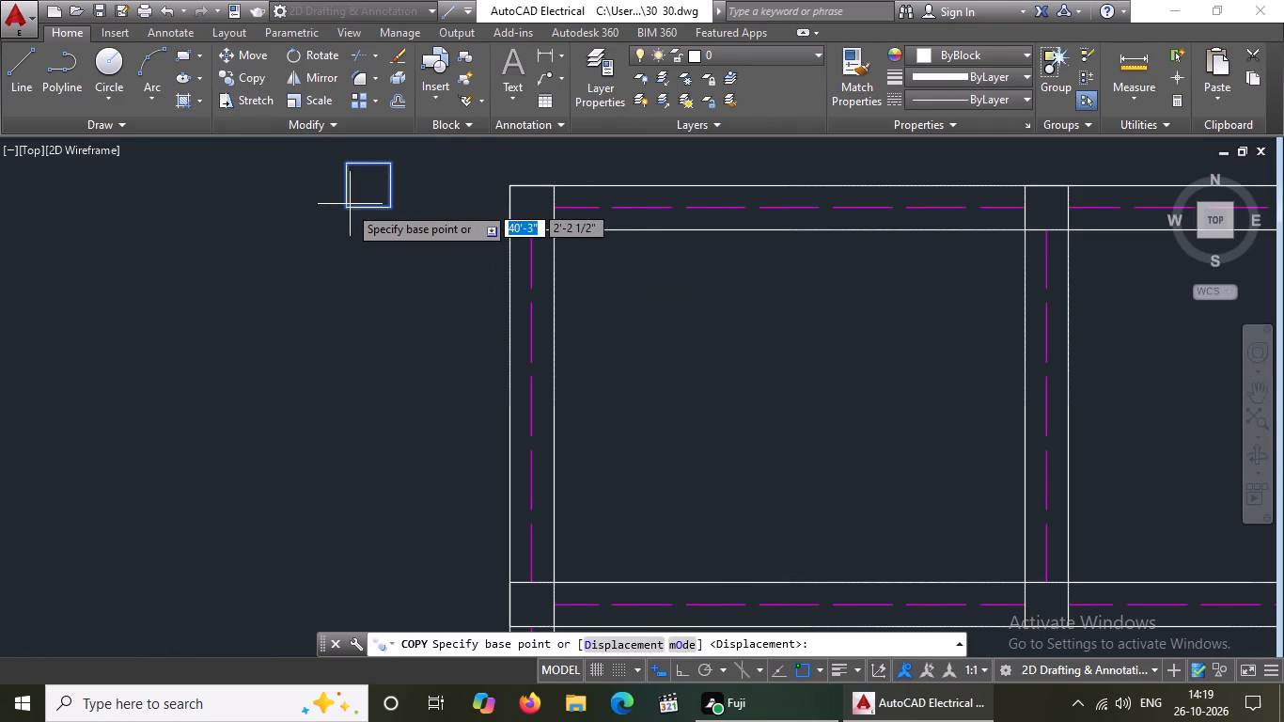
left_click(350, 207)
scroll(435, 260, "down", 3)
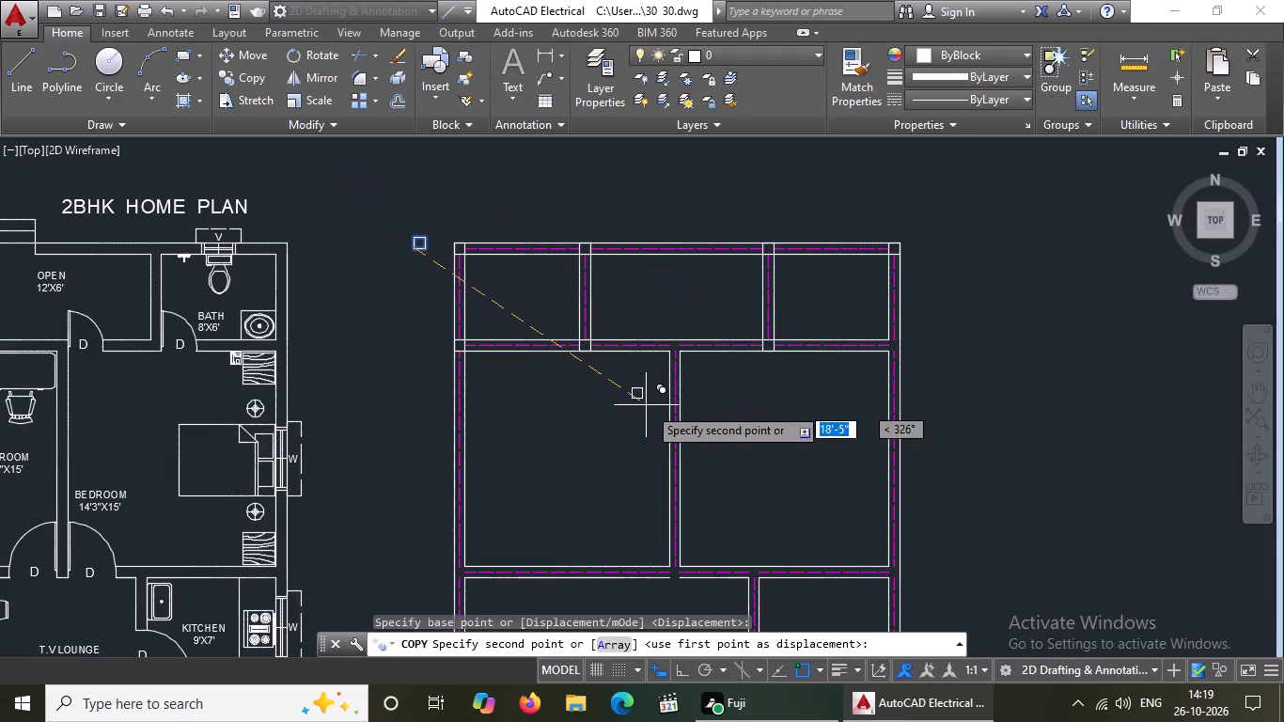
scroll(674, 355, "up", 5)
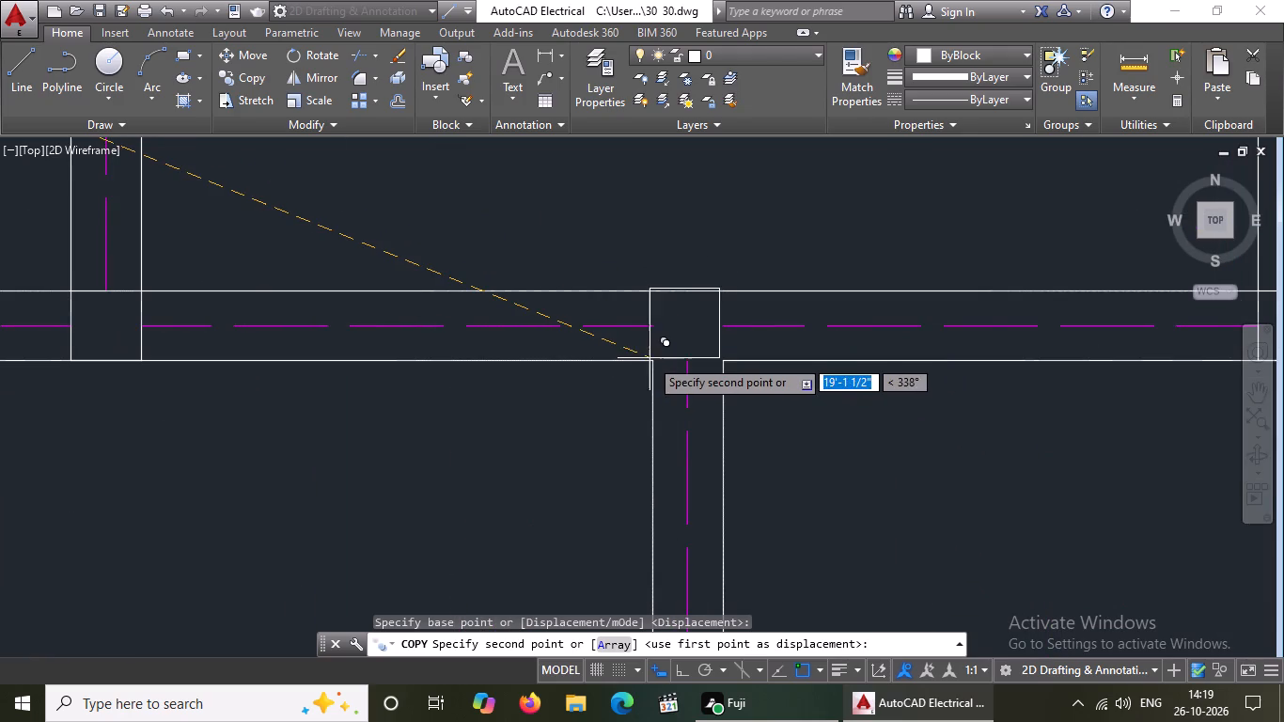
left_click(653, 360)
Place another copy where the wall under the top rooms meets the right outer wall, and end the copying.
scroll(549, 369, "down", 1)
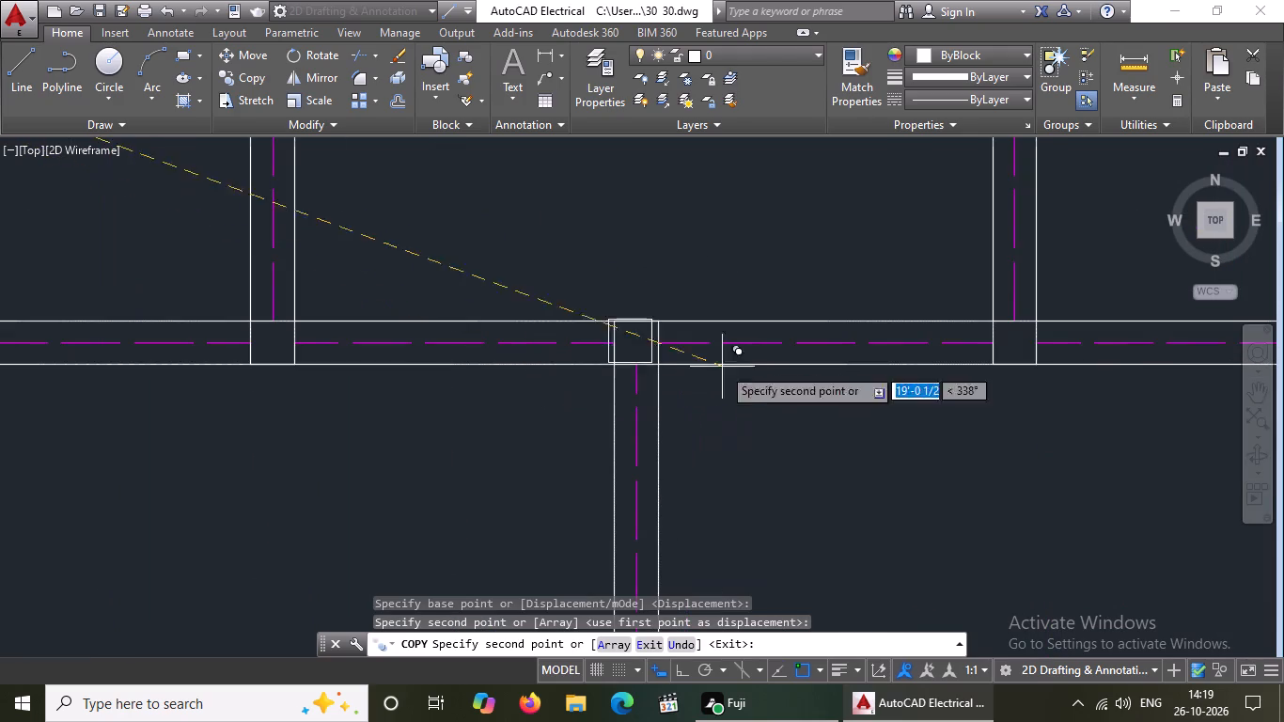
scroll(967, 385, "down", 2)
scroll(1158, 387, "up", 4)
scroll(1167, 382, "down", 3)
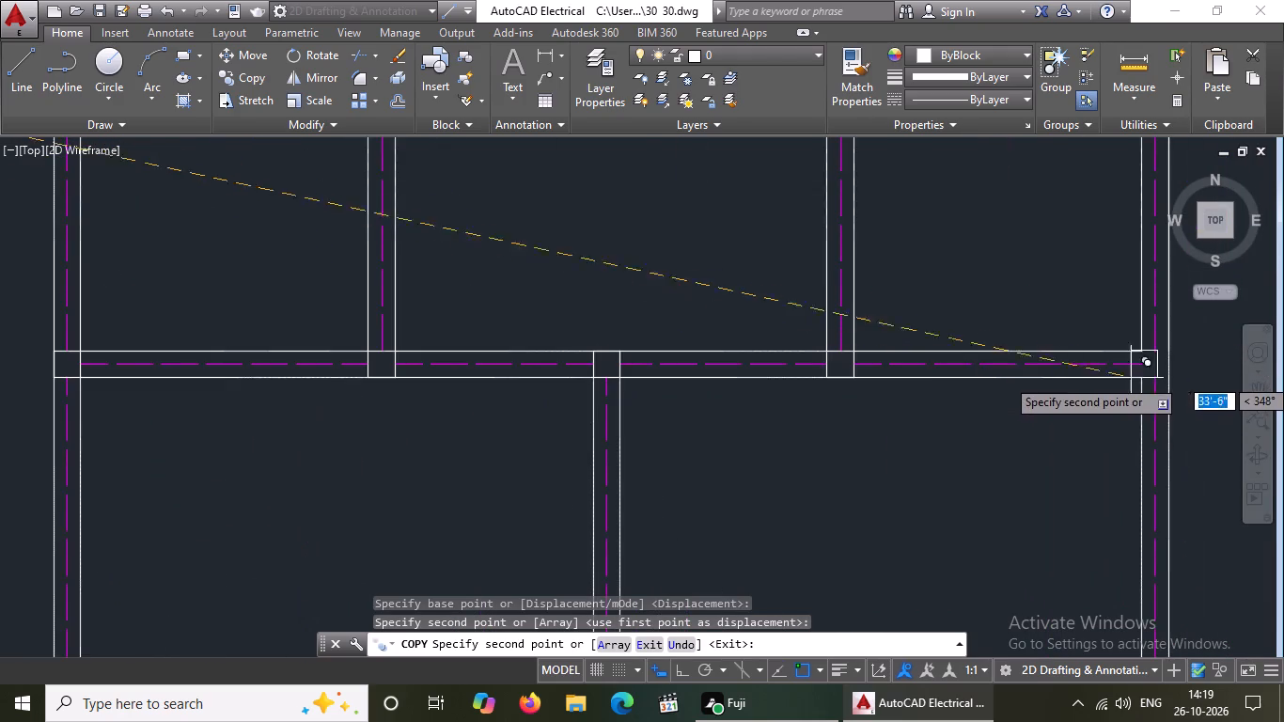
scroll(1198, 379, "up", 4)
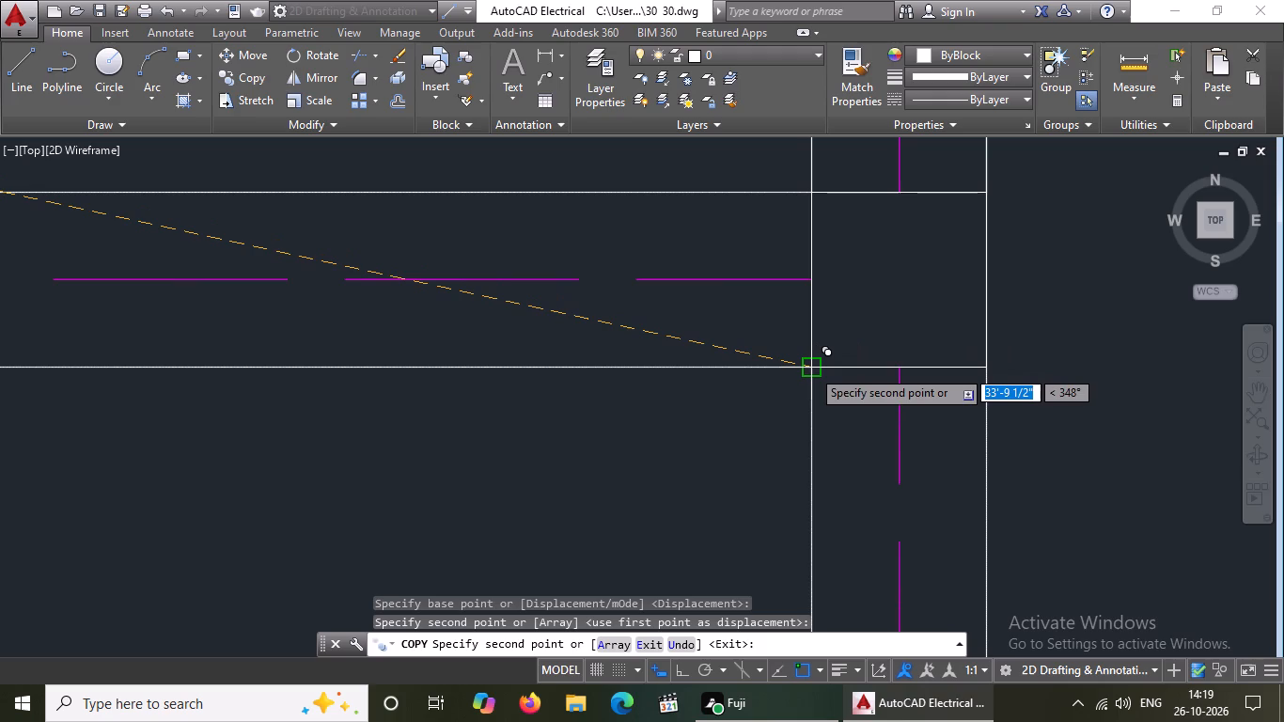
left_click(811, 368)
scroll(872, 345, "down", 8)
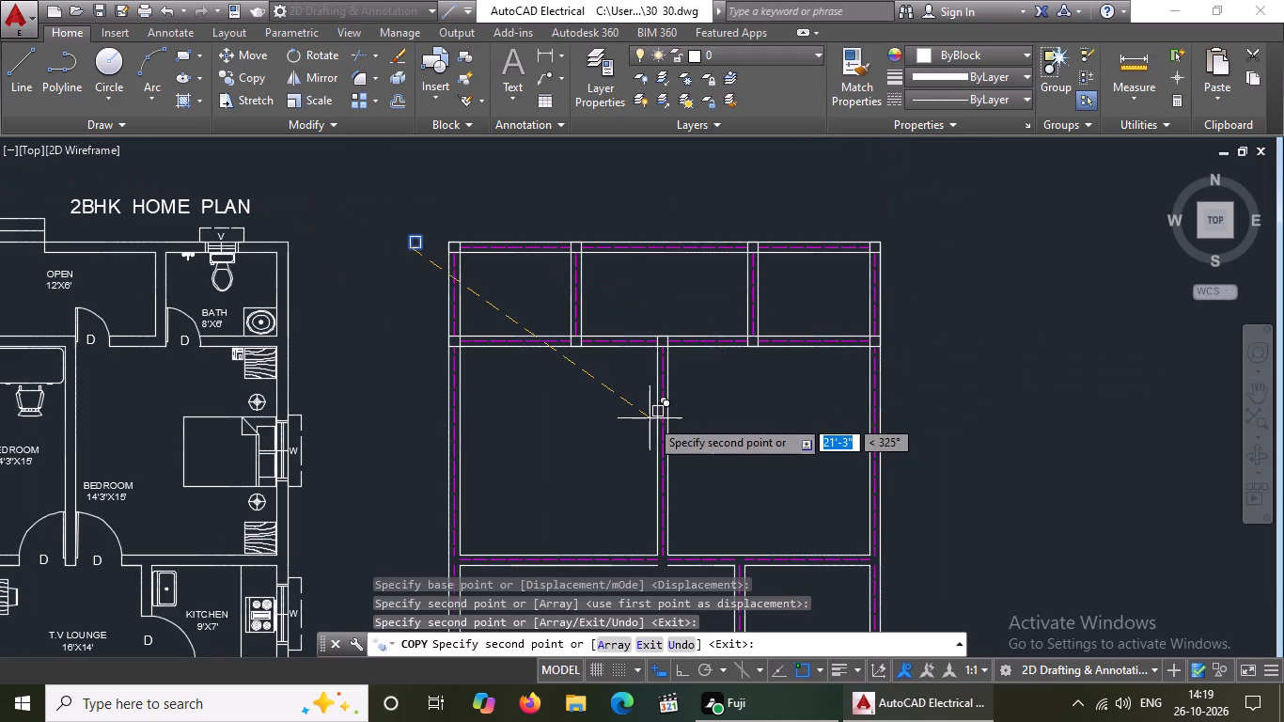
middle_click_drag(626, 439, 696, 372)
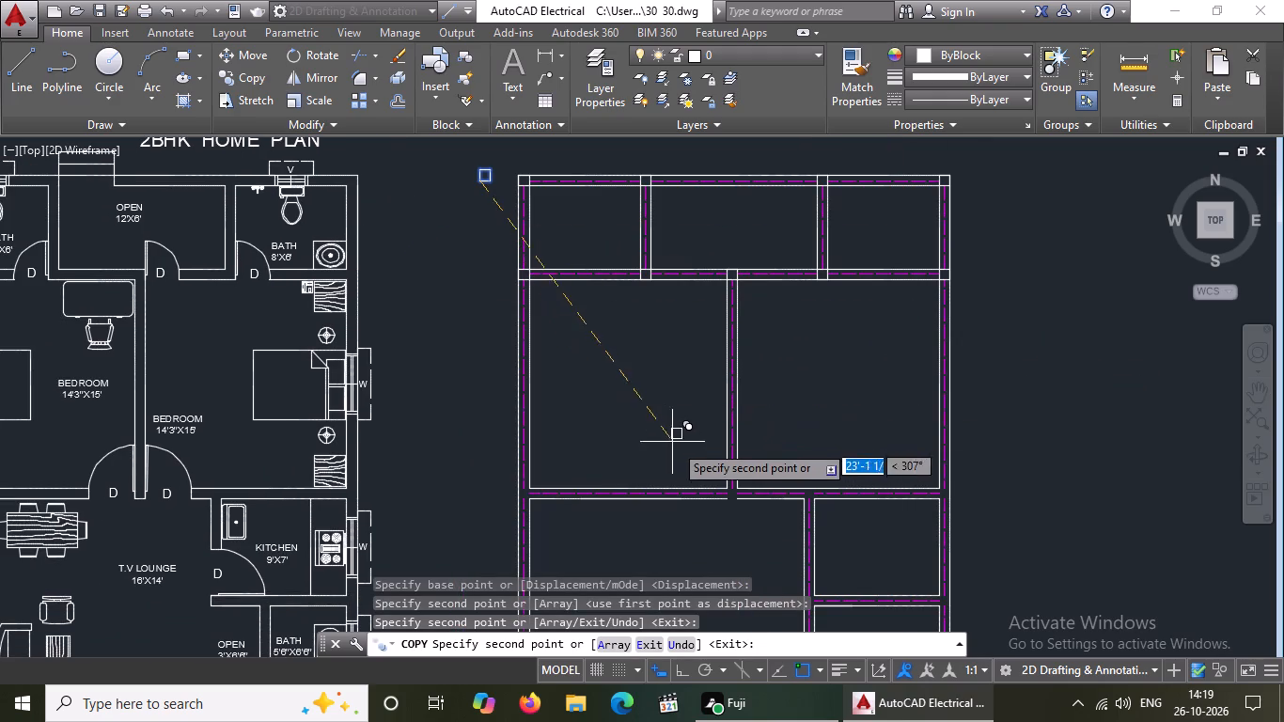
key("Escape")
Extend the lower line of the horizontal wall under the two large rooms across the gap below their partition.
scroll(747, 525, "up", 2)
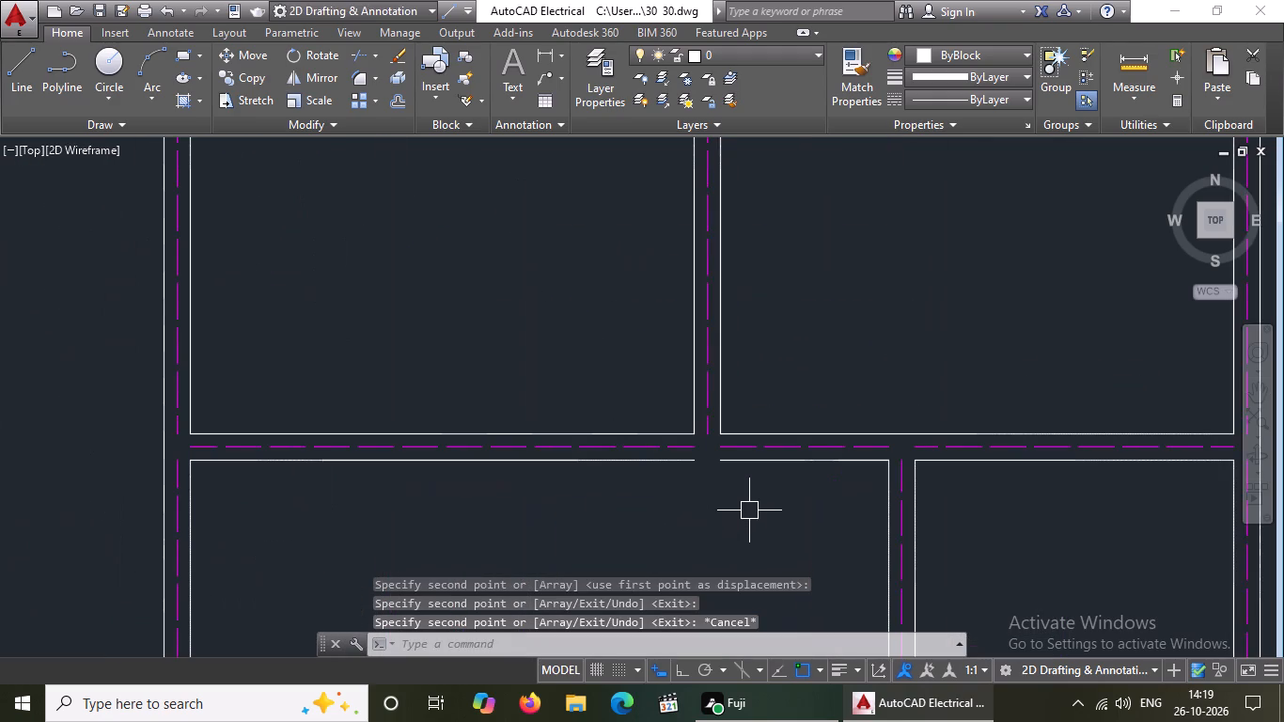
type("EX")
key("space")
key("space")
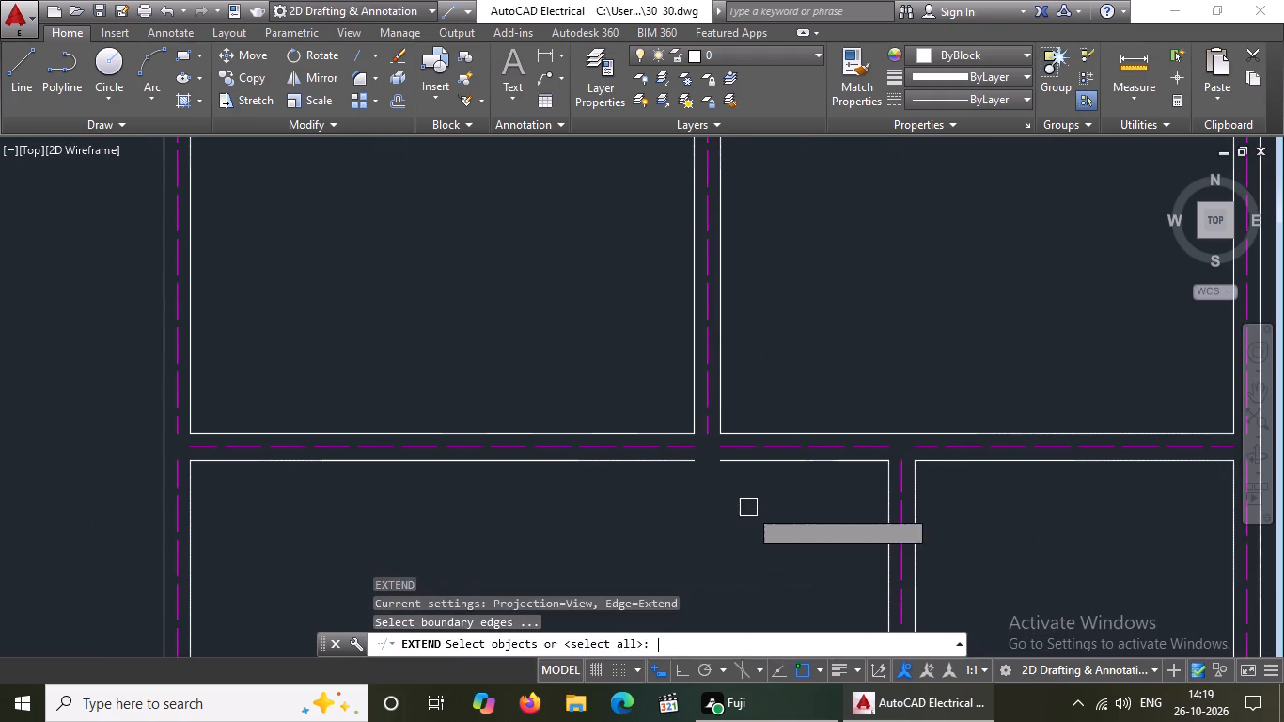
left_click(752, 463)
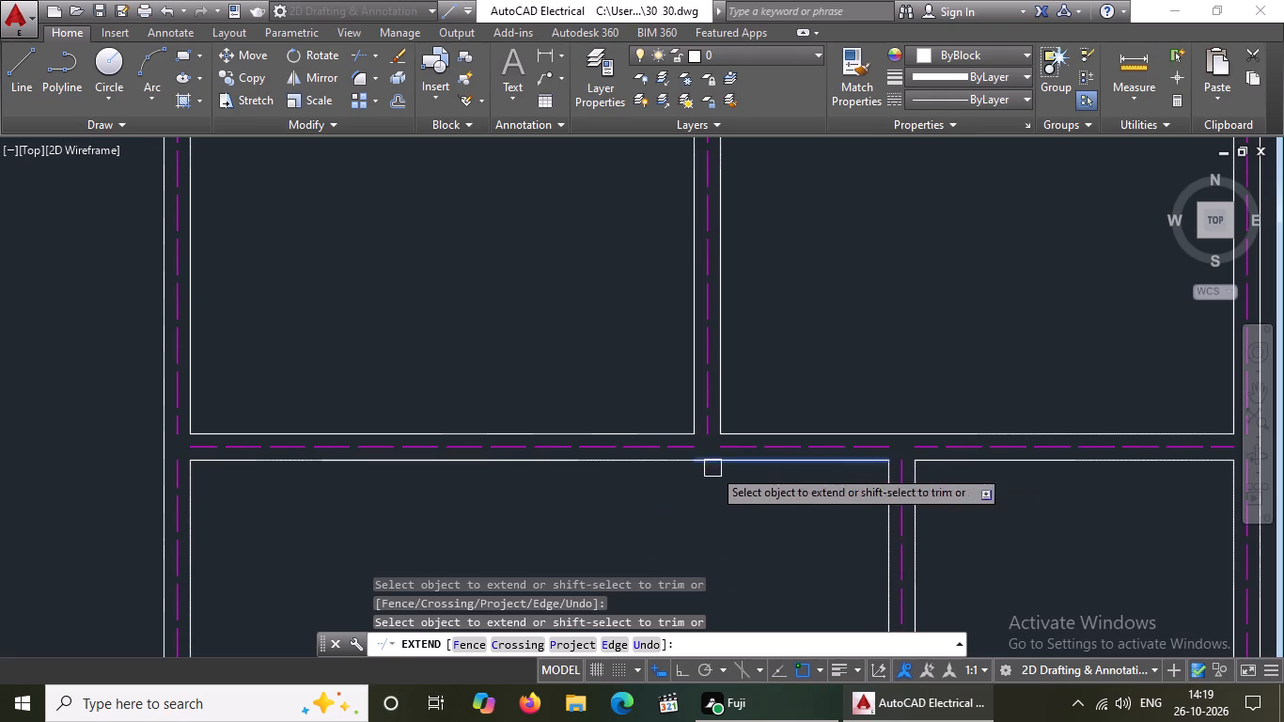
left_click(650, 454)
left_click(669, 464)
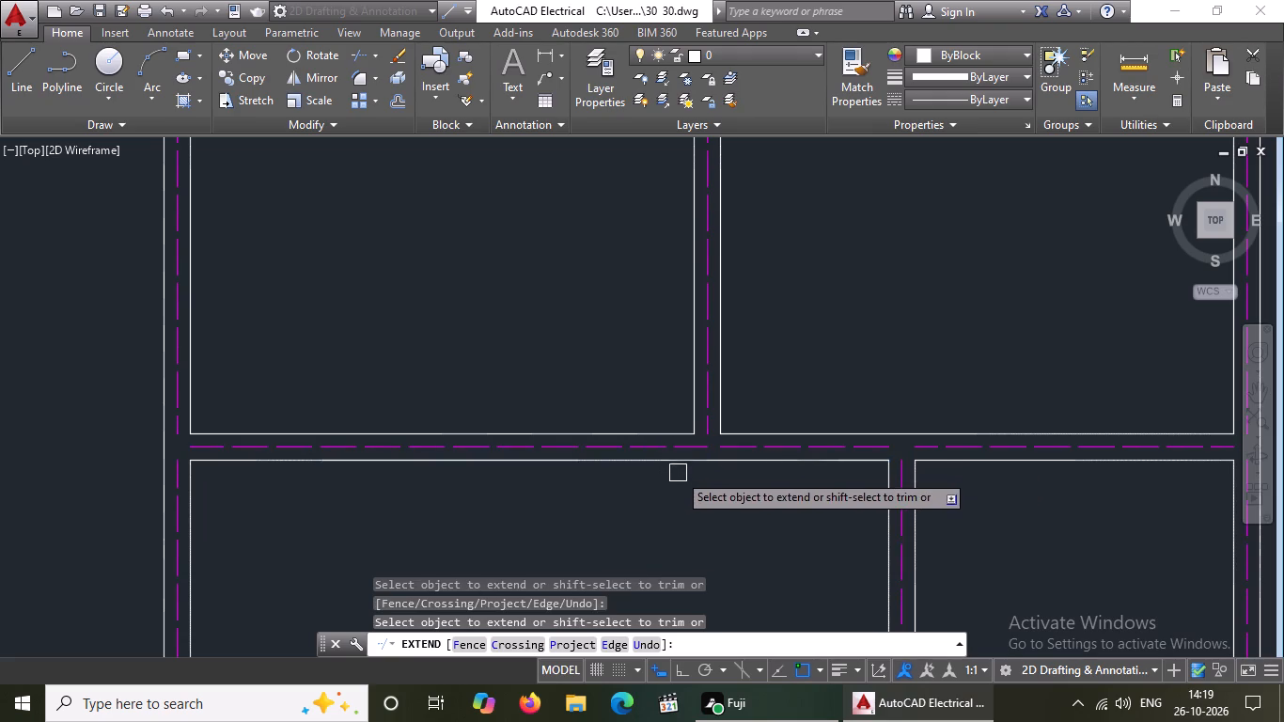
scroll(708, 467, "down", 3)
key("Escape")
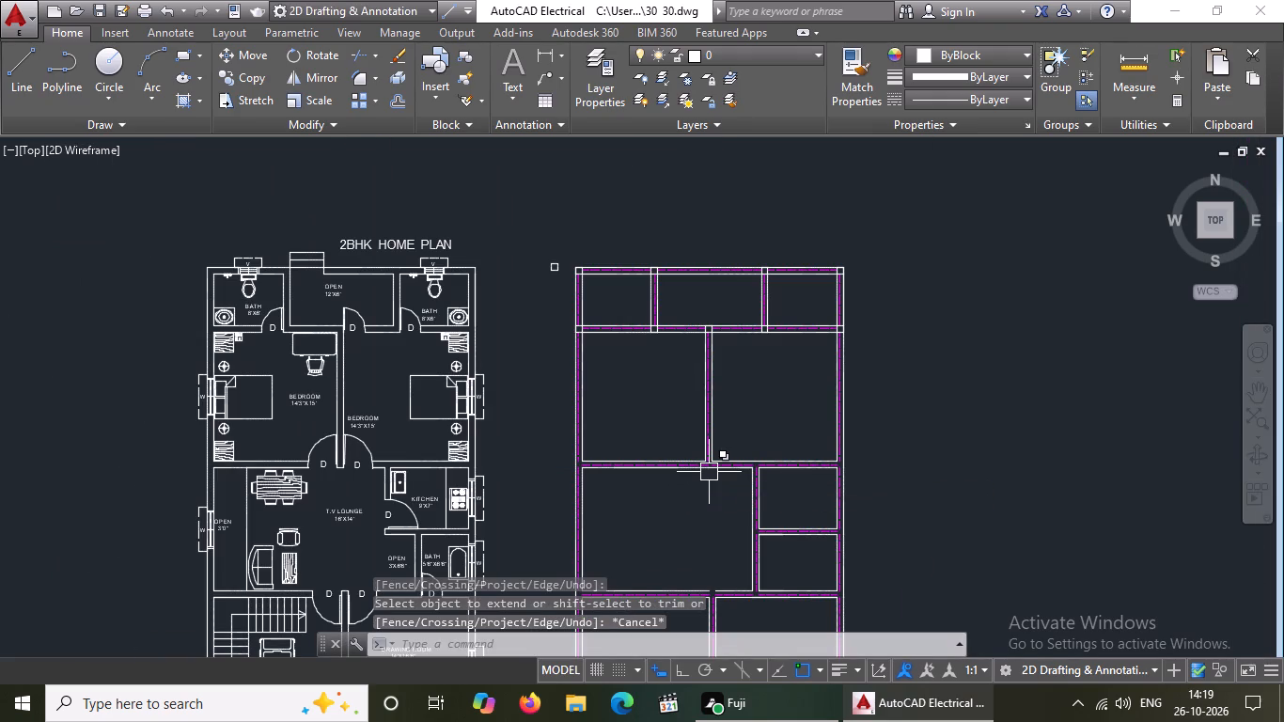
Copy the 9" square by its lower-right corner onto the junction where the wall under the two large rooms meets the left outer wall.
scroll(585, 449, "up", 2)
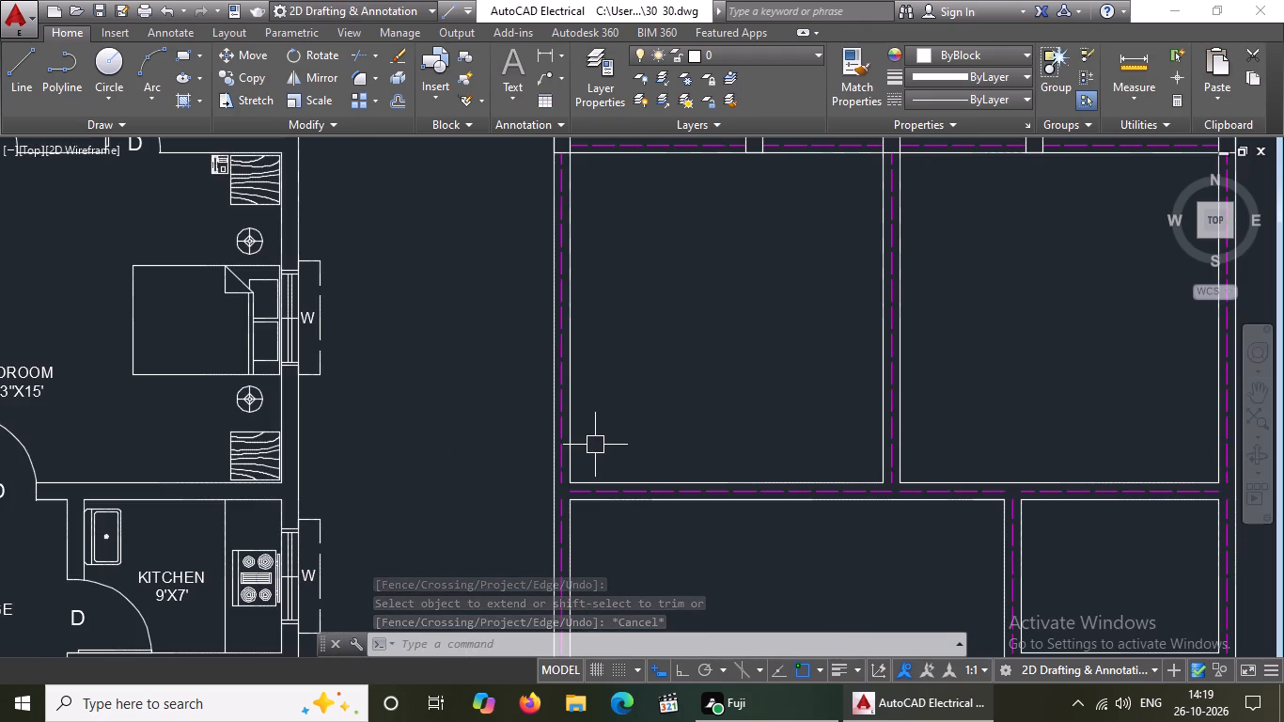
scroll(595, 445, "down", 2)
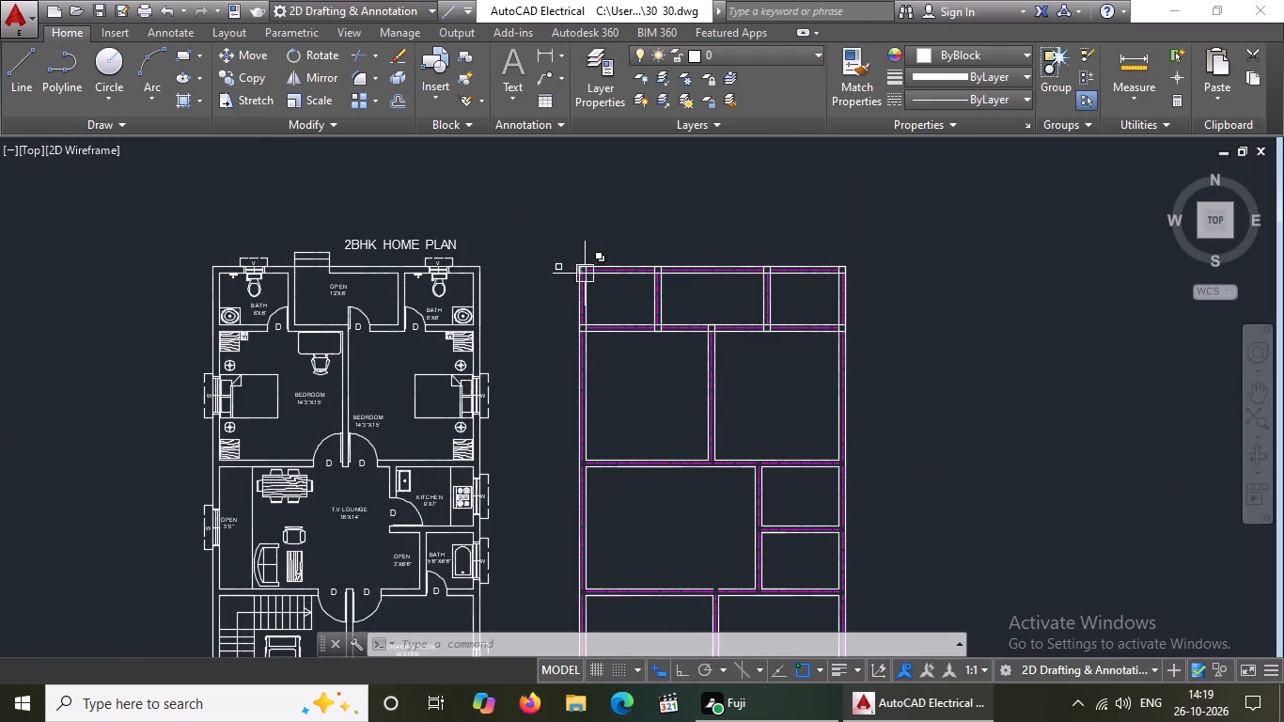
scroll(589, 335, "up", 1)
left_click(496, 200)
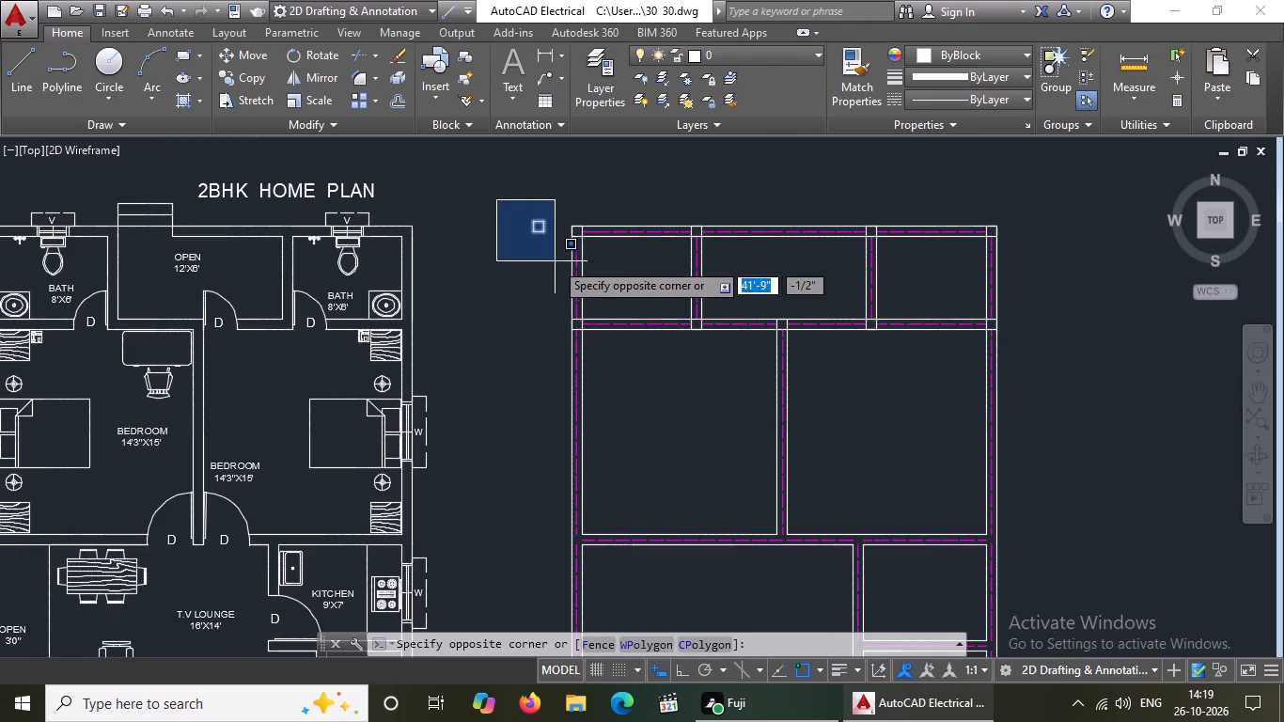
left_click(555, 261)
left_click(239, 80)
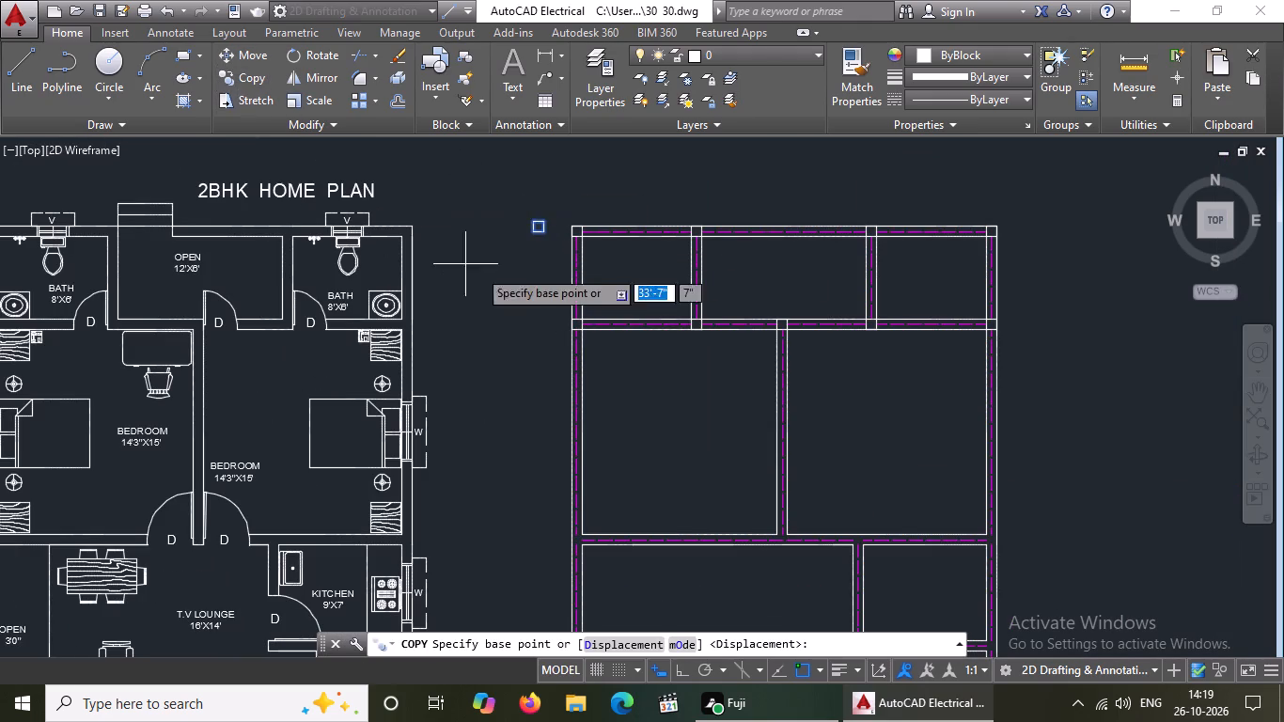
left_click(542, 232)
scroll(562, 241, "down", 1)
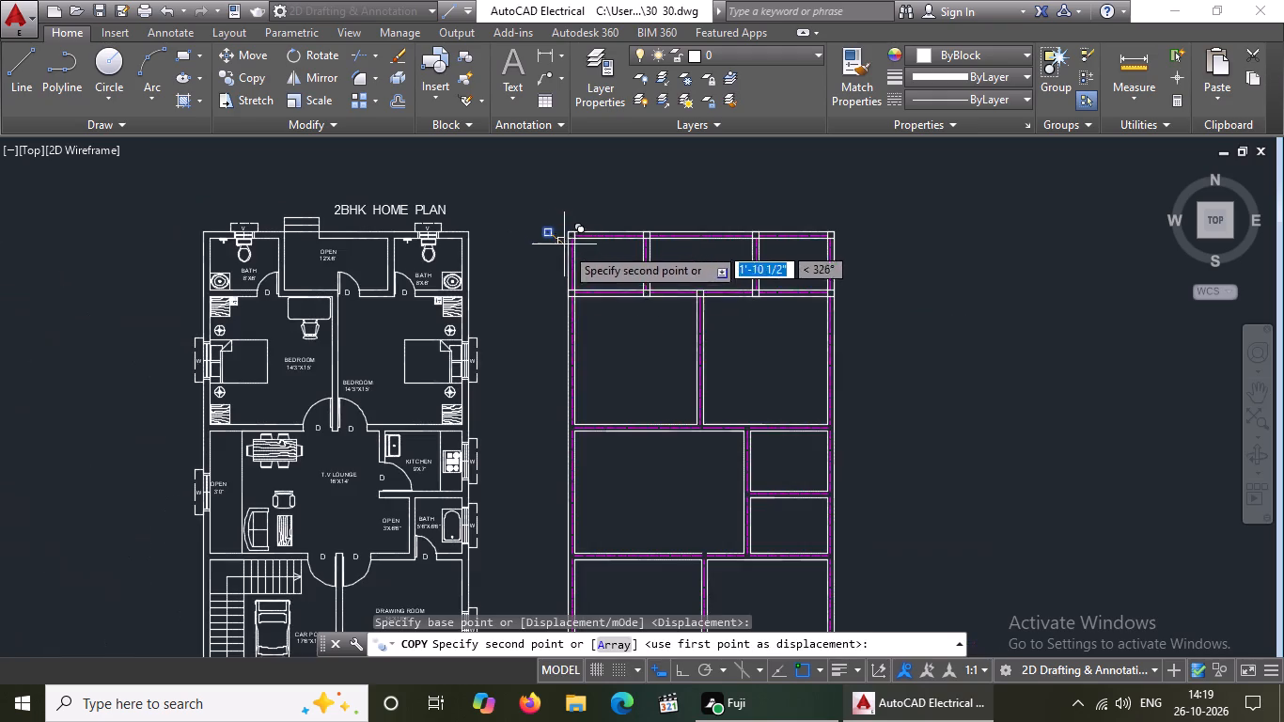
scroll(561, 489, "up", 3)
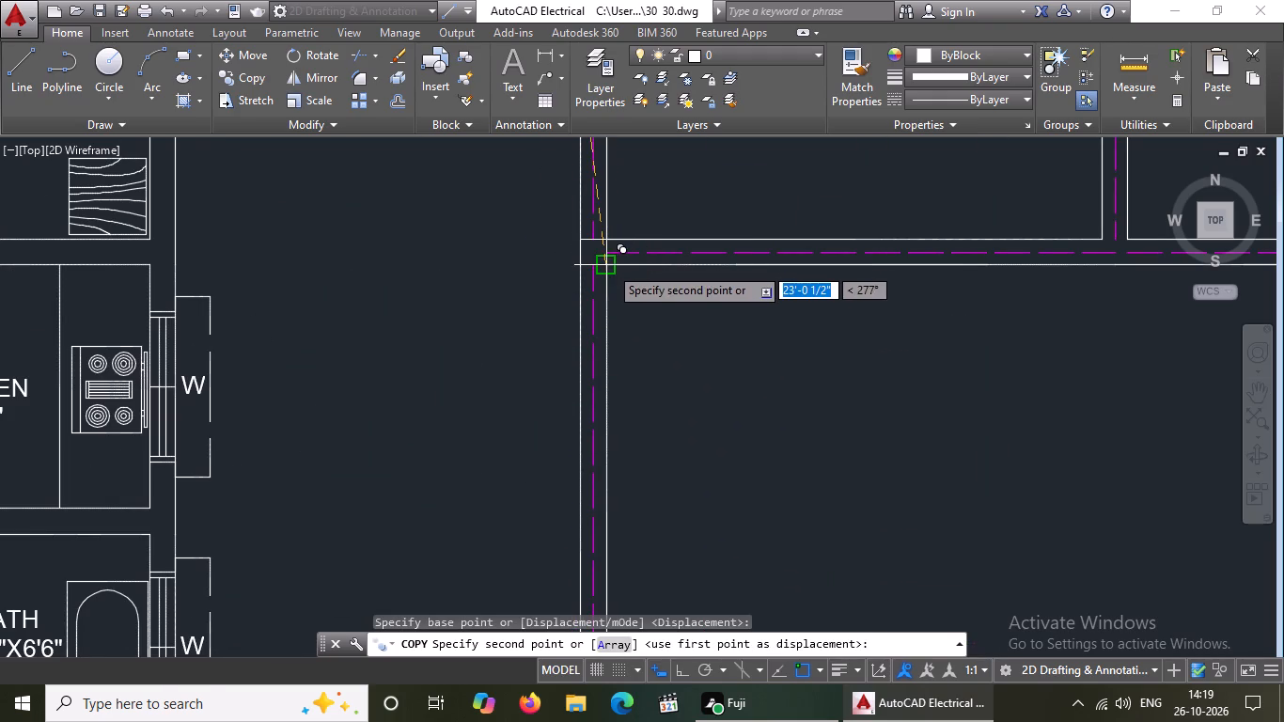
left_click(606, 265)
Place another copy where the left wall of the two small rooms meets the wall under the large rooms, and end the copying.
scroll(606, 350, "down", 2)
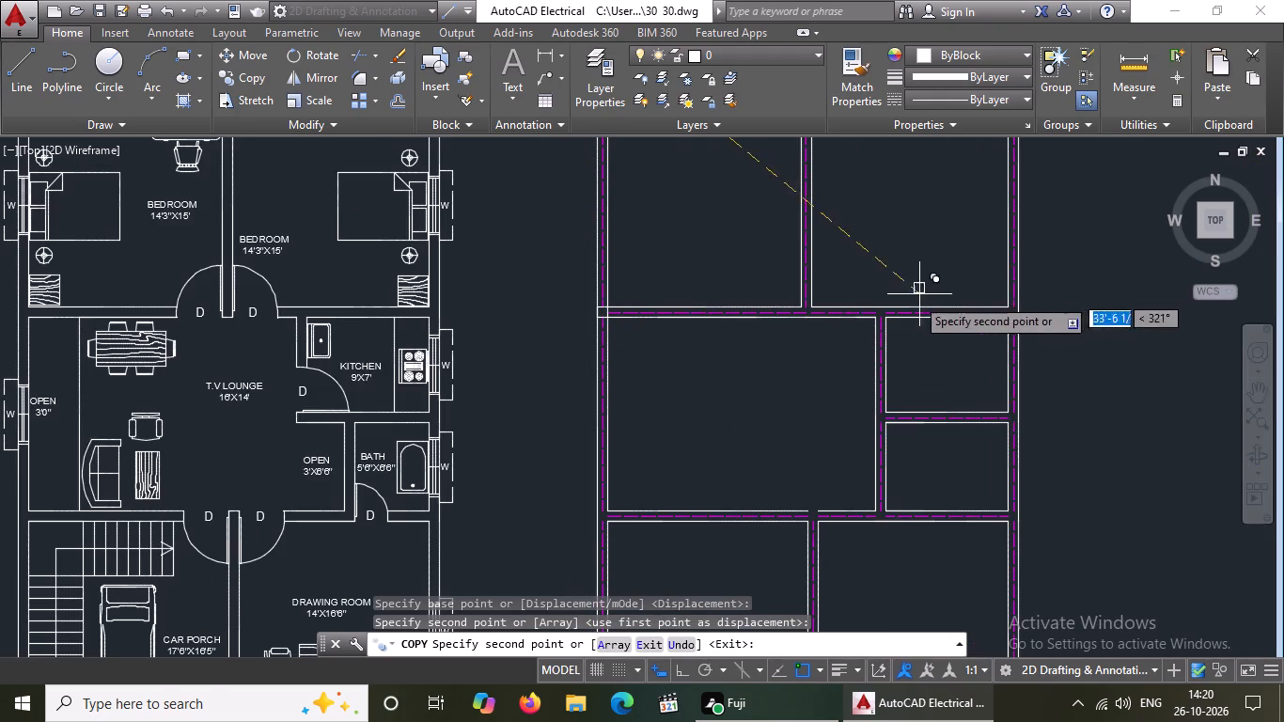
scroll(883, 315, "up", 3)
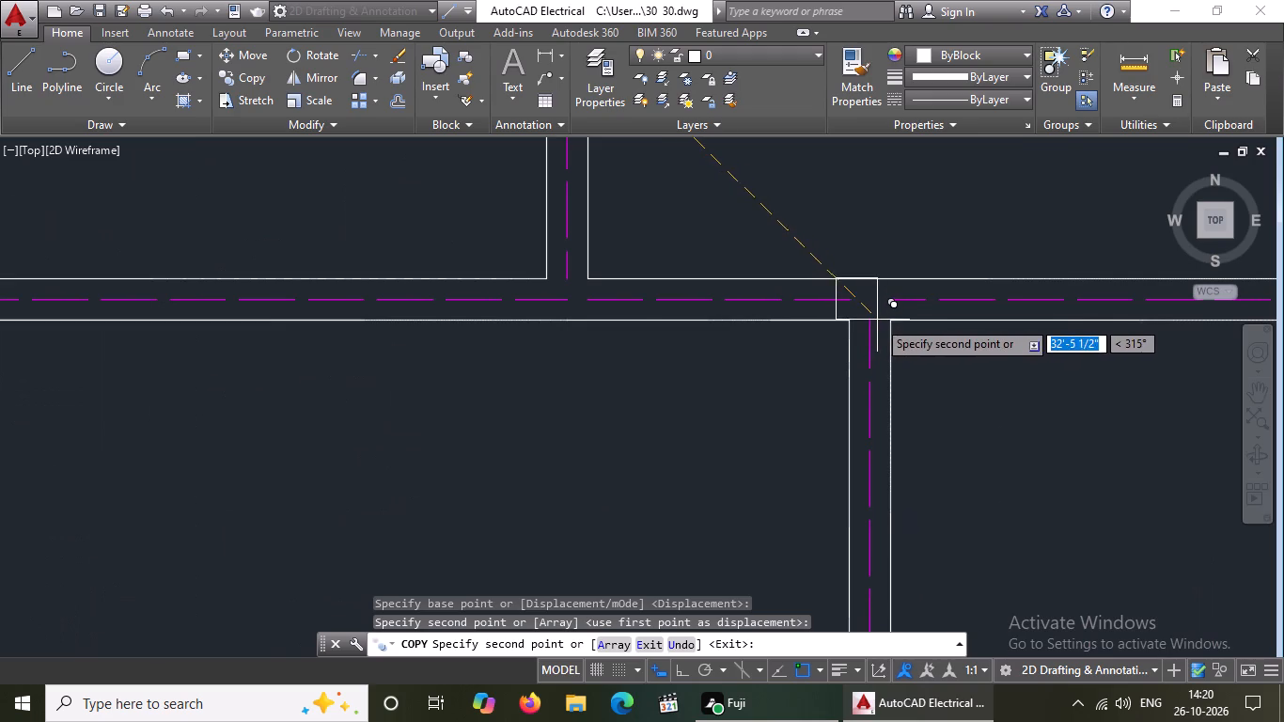
left_click(893, 322)
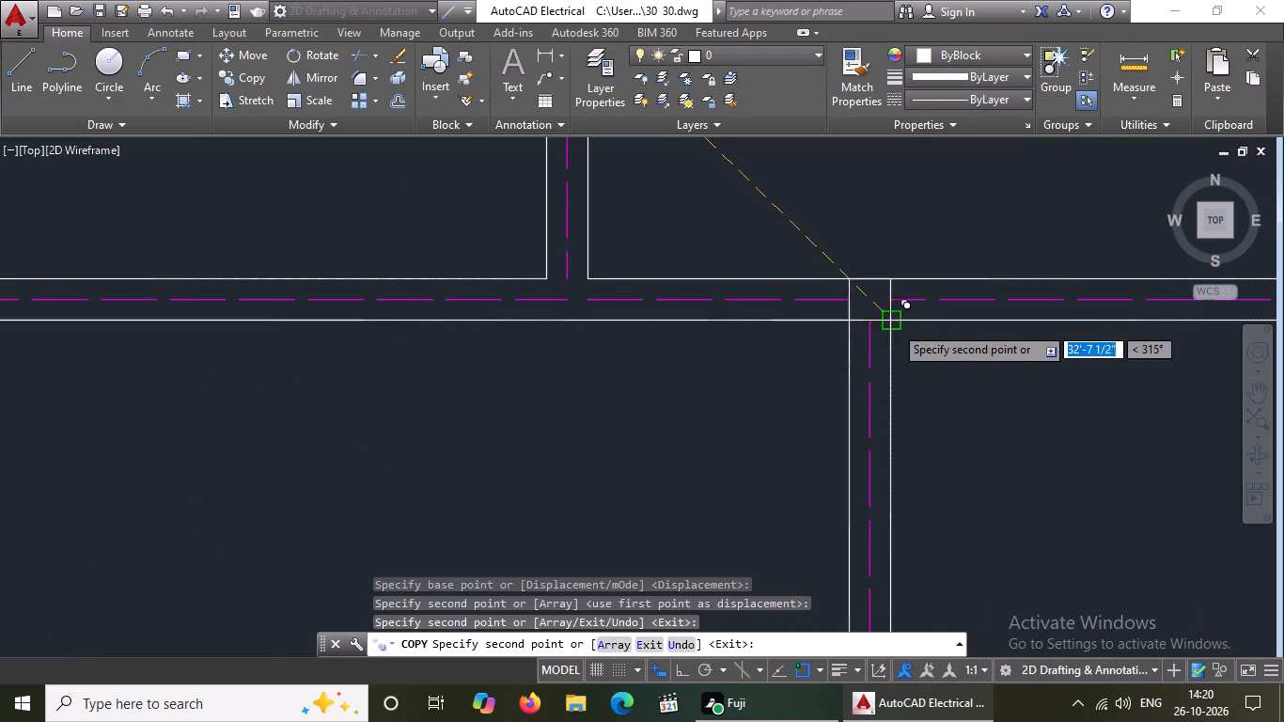
scroll(897, 335, "down", 6)
middle_click_drag(797, 308, 800, 414)
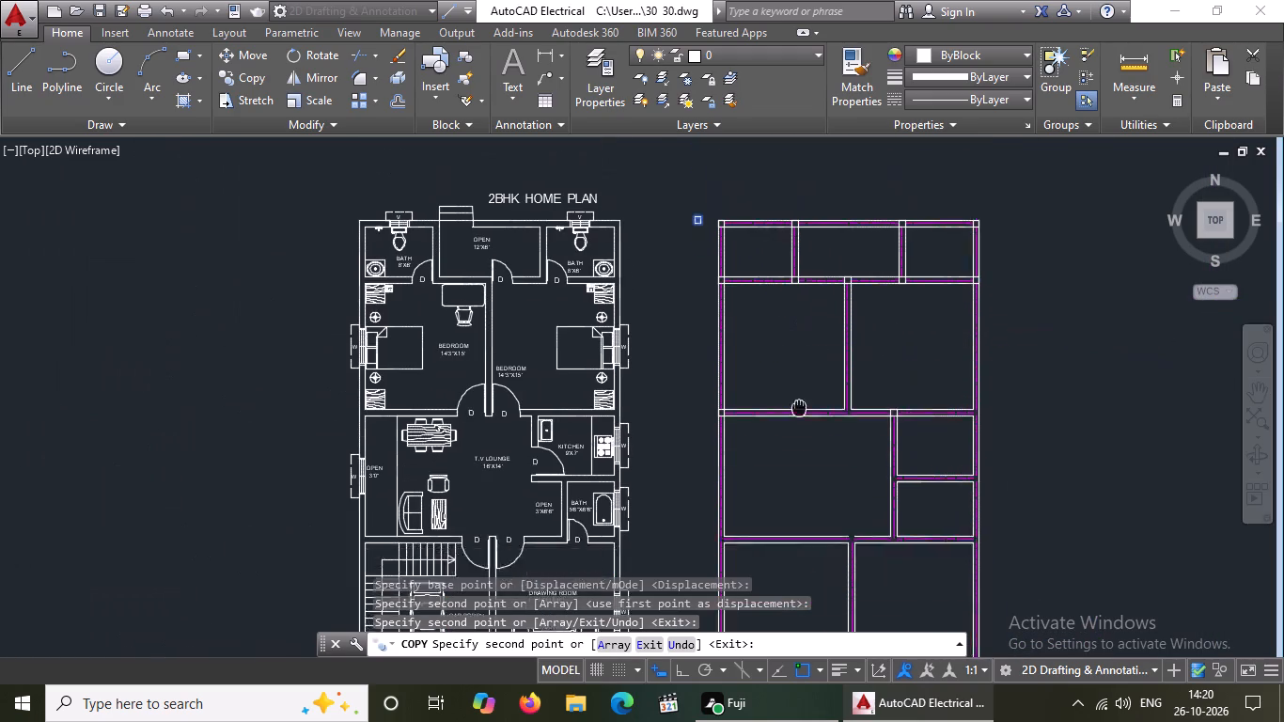
middle_click_drag(800, 414, 805, 433)
key("Escape")
Copy the 9" square by its upper-left corner onto the junction where the partition between the two large rooms meets the wall below.
scroll(708, 258, "up", 3)
left_click_drag(629, 246, 639, 254)
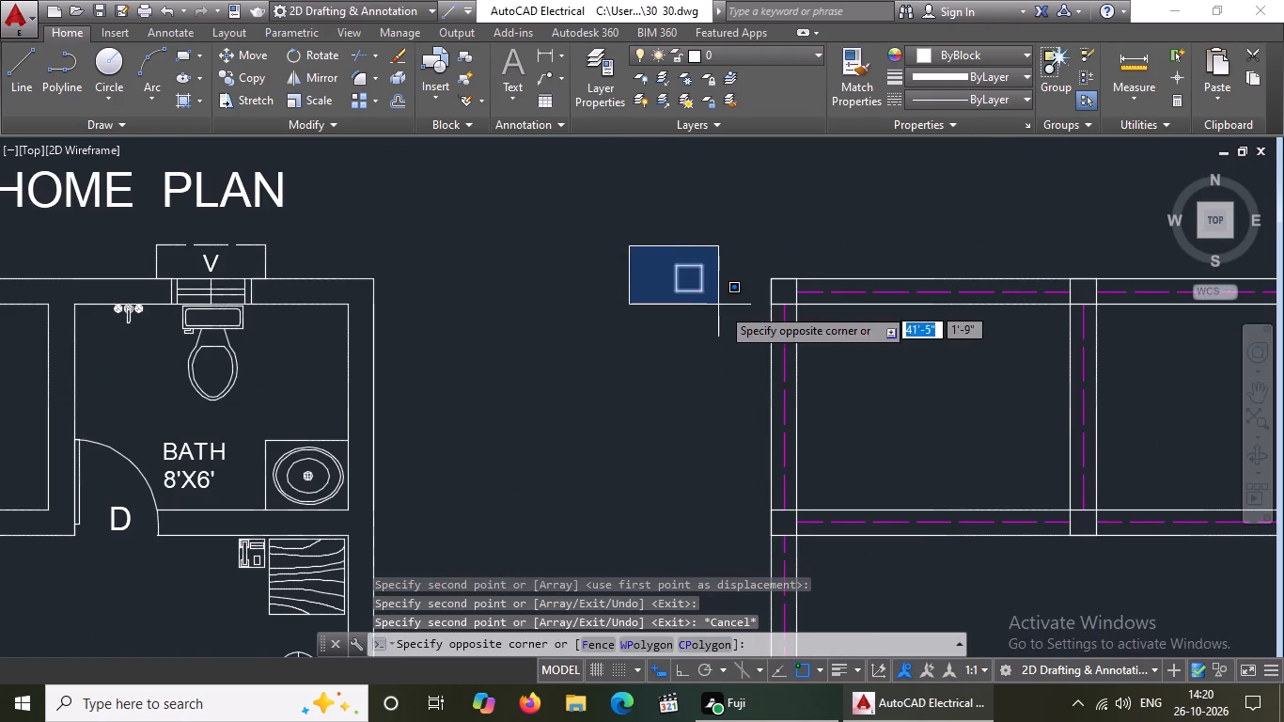
left_click(726, 313)
left_click_drag(222, 71, 235, 84)
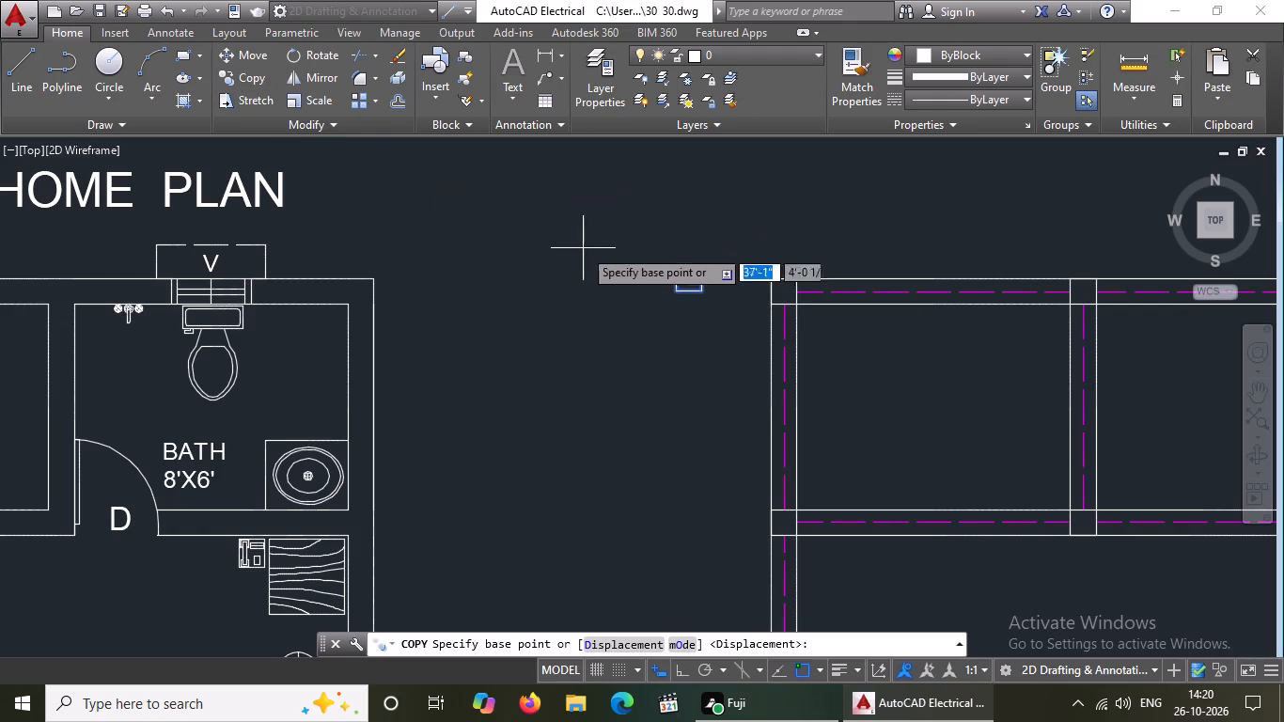
left_click(677, 267)
scroll(688, 242, "down", 3)
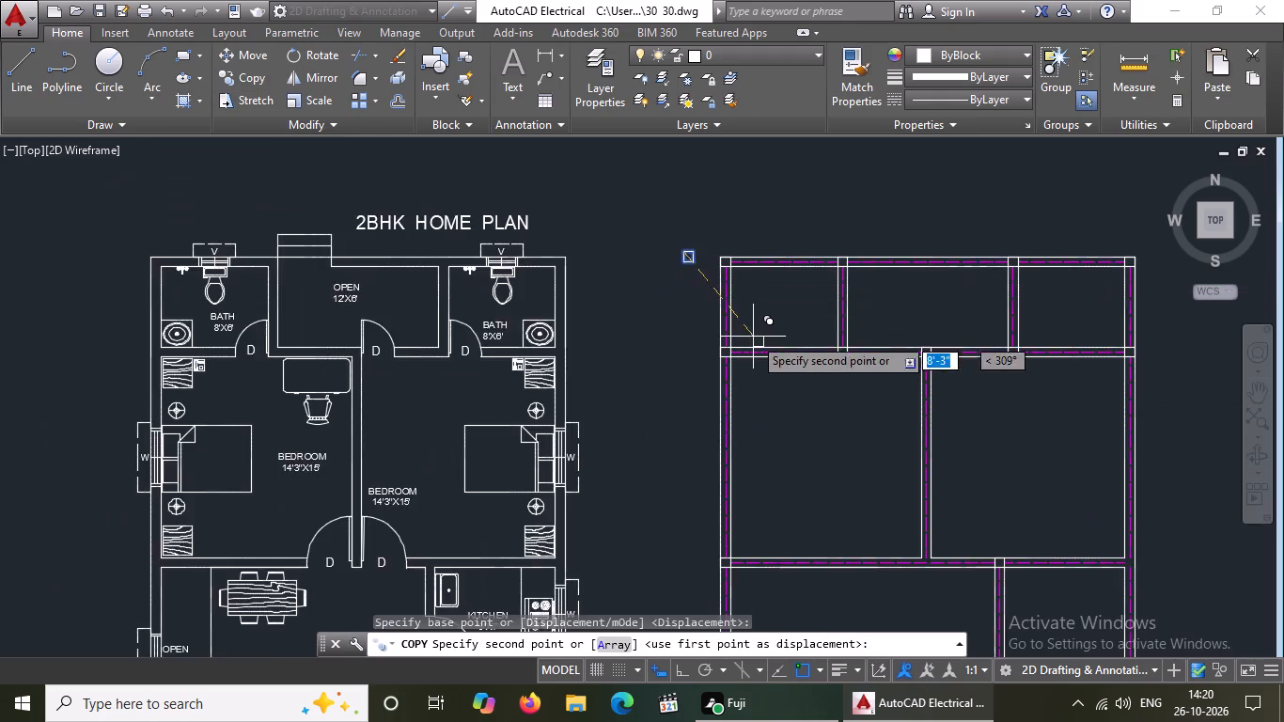
scroll(753, 335, "down", 2)
scroll(804, 438, "up", 3)
scroll(883, 399, "up", 2)
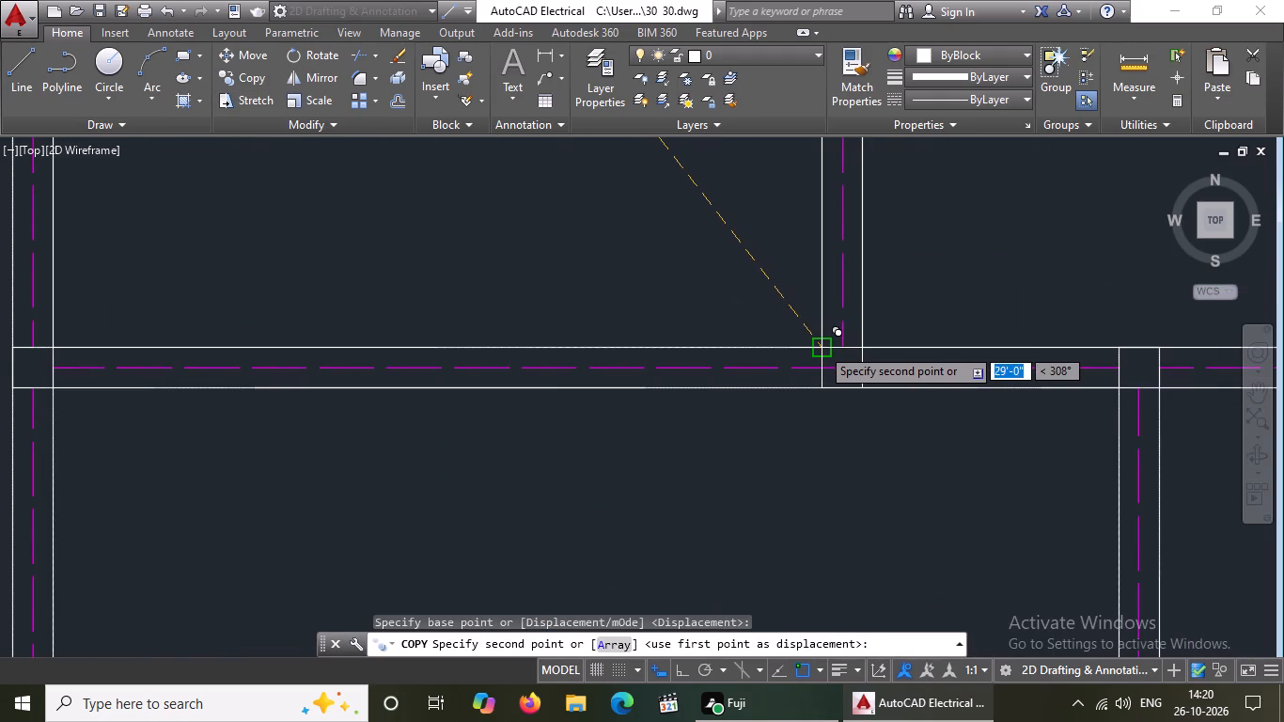
left_click(821, 347)
Place another copy where the wall under the two large rooms meets the right outer wall.
scroll(756, 324, "down", 5)
scroll(850, 330, "up", 3)
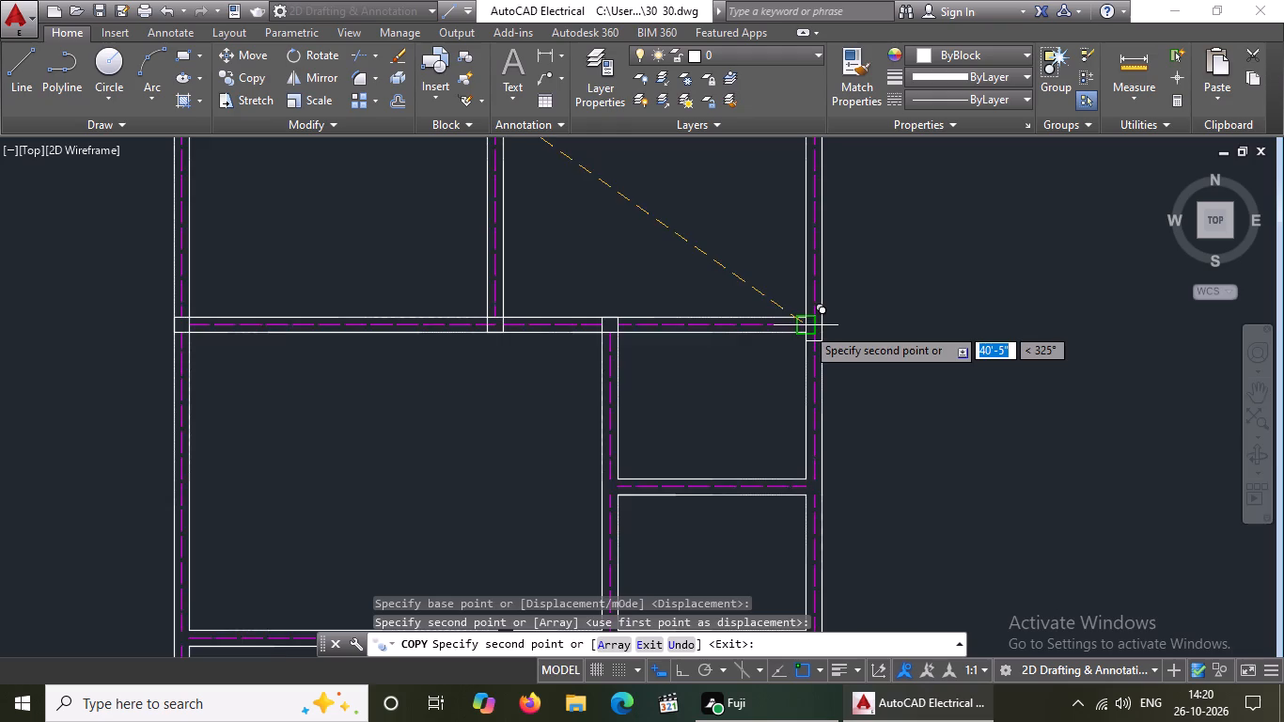
scroll(806, 326, "up", 4)
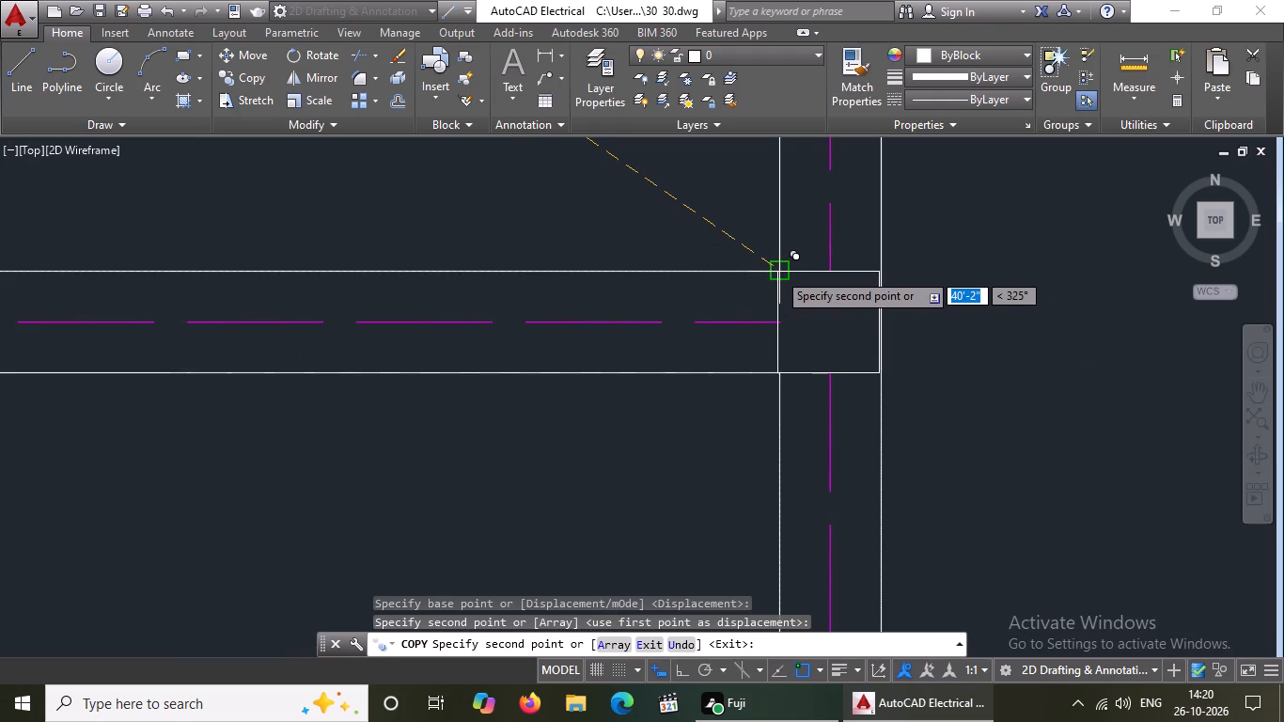
left_click(778, 270)
Place another copy where the wall between the two small rooms meets the right outer wall, and end the copying.
scroll(782, 272, "down", 6)
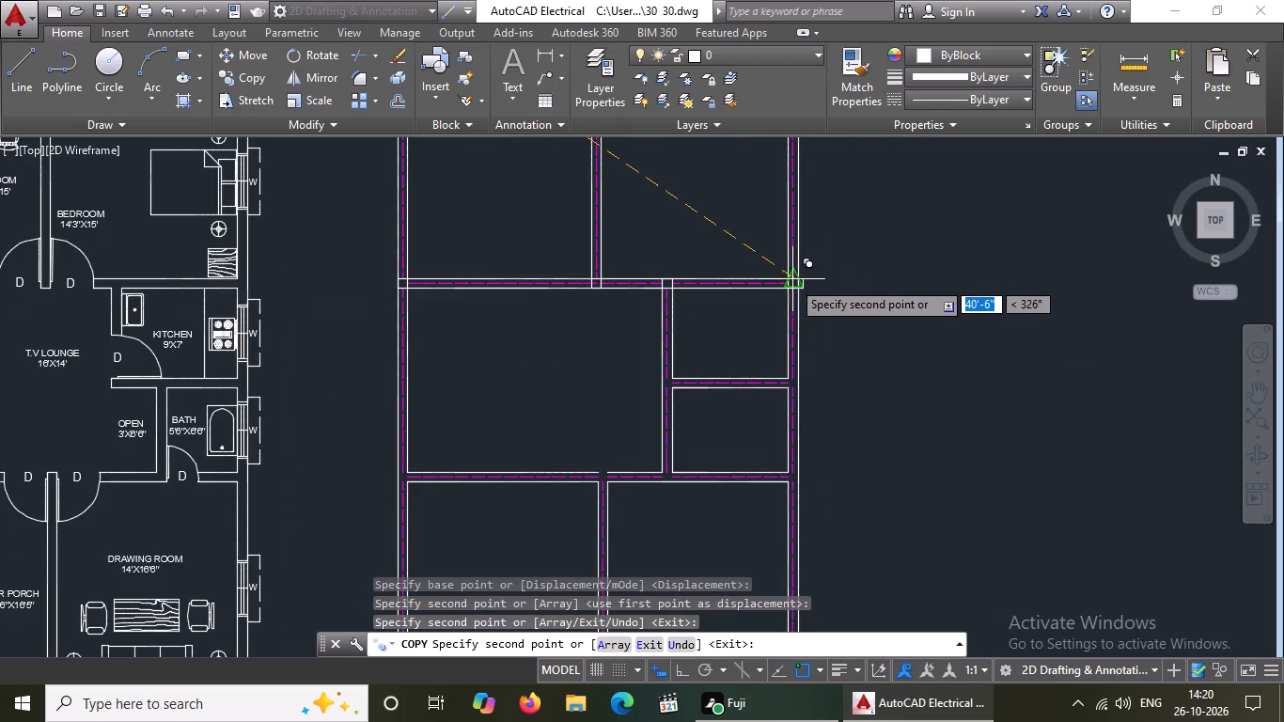
scroll(793, 390, "up", 3)
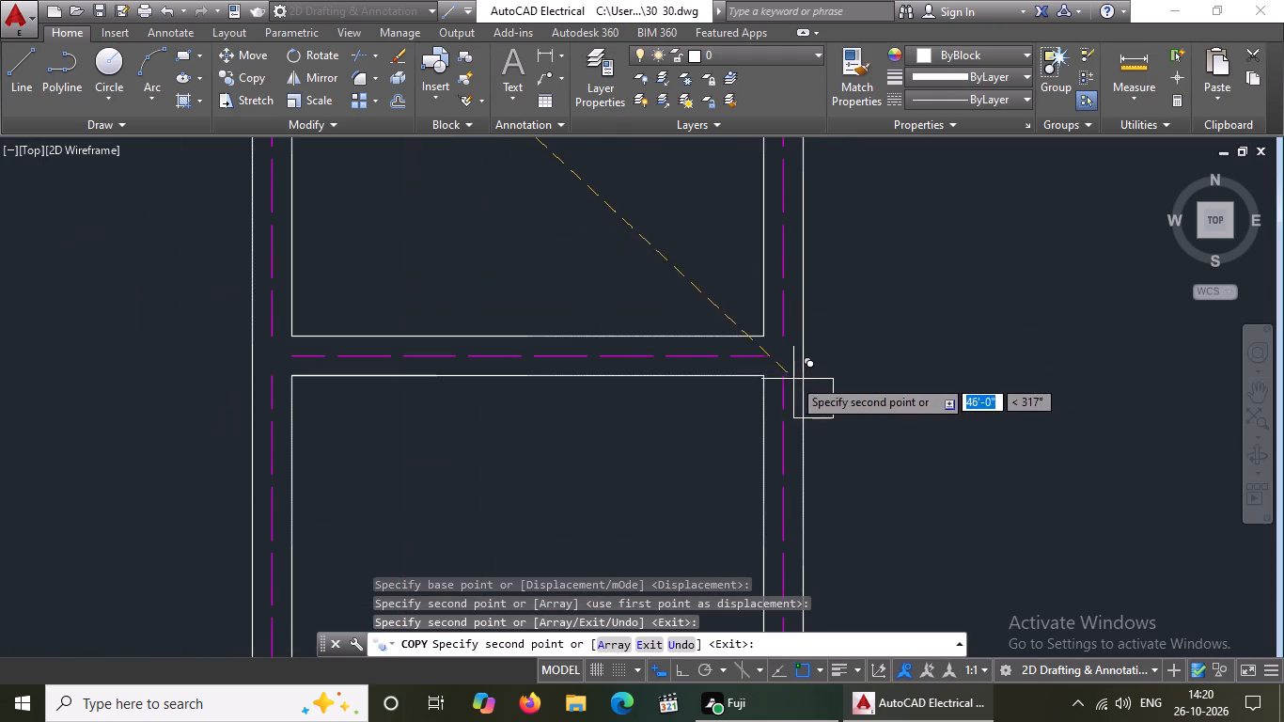
left_click(760, 338)
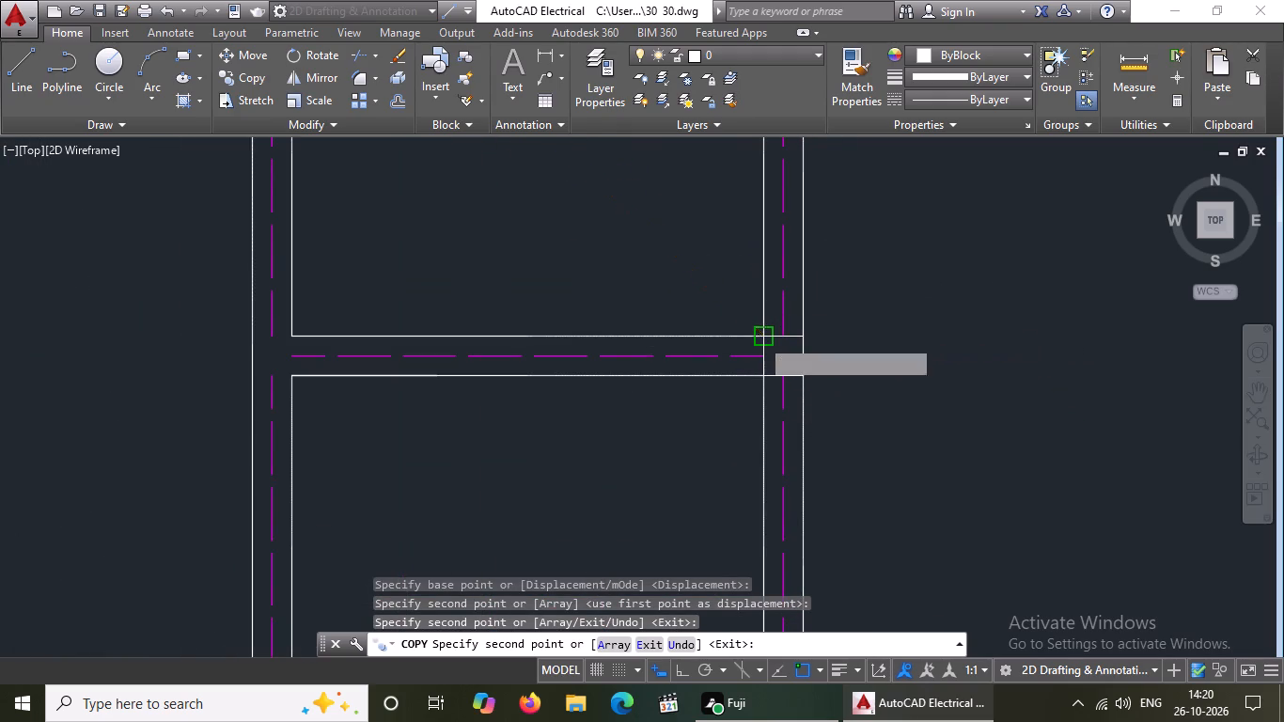
scroll(819, 337, "down", 4)
middle_click_drag(828, 369, 853, 508)
key("Escape")
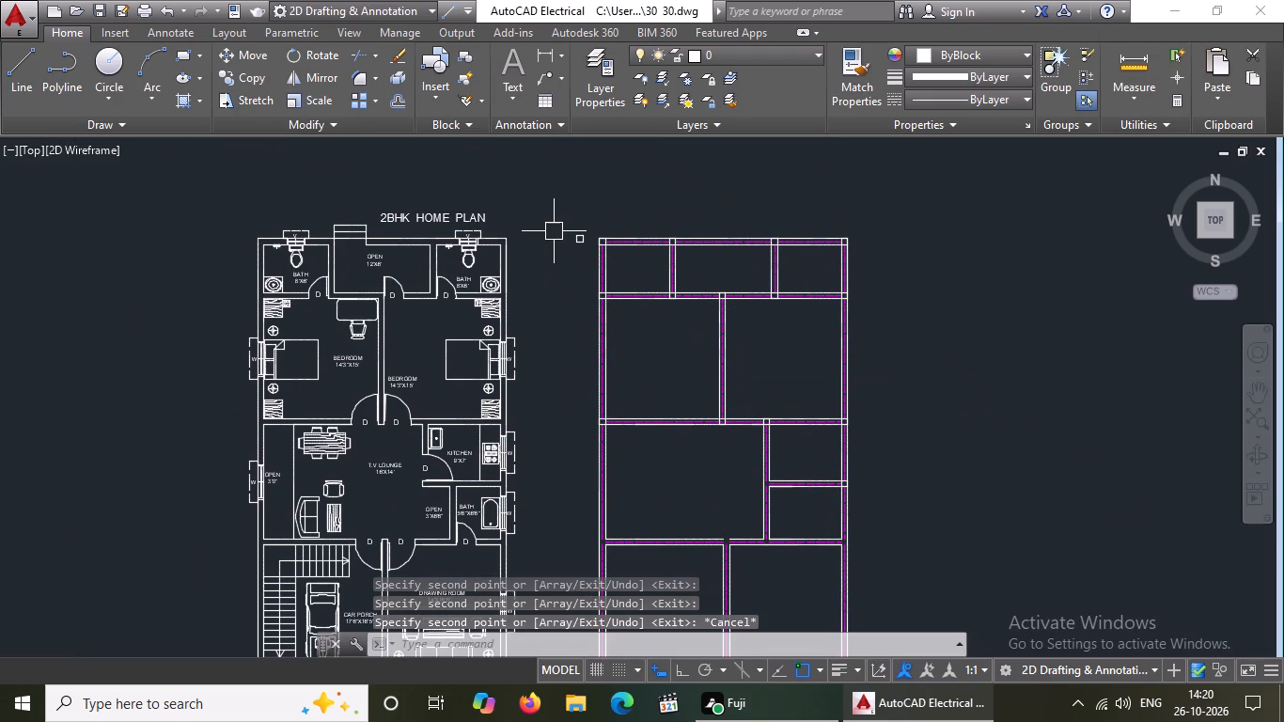
Copy the 9" square by its upper-right corner onto the junction of the wall between the two small rooms and their left wall.
scroll(561, 240, "up", 2)
left_click_drag(557, 203, 567, 215)
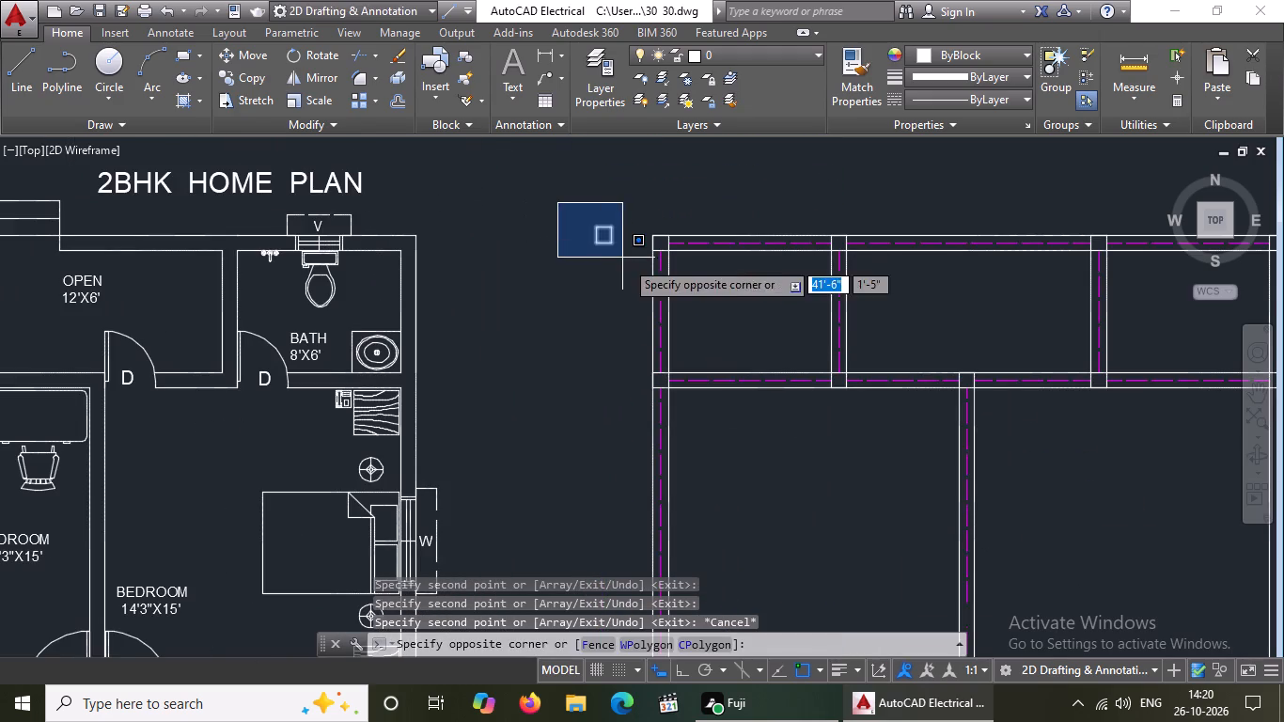
left_click(626, 260)
left_click_drag(247, 71, 269, 83)
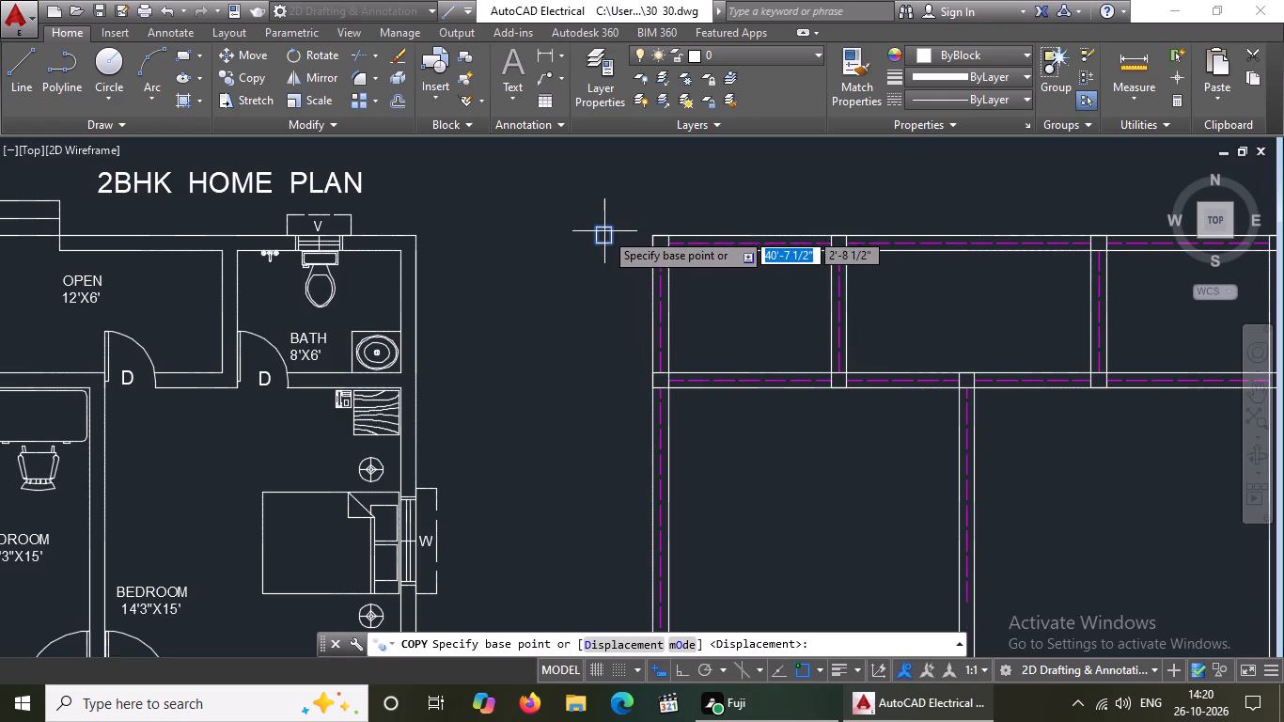
left_click(610, 228)
scroll(635, 218, "down", 2)
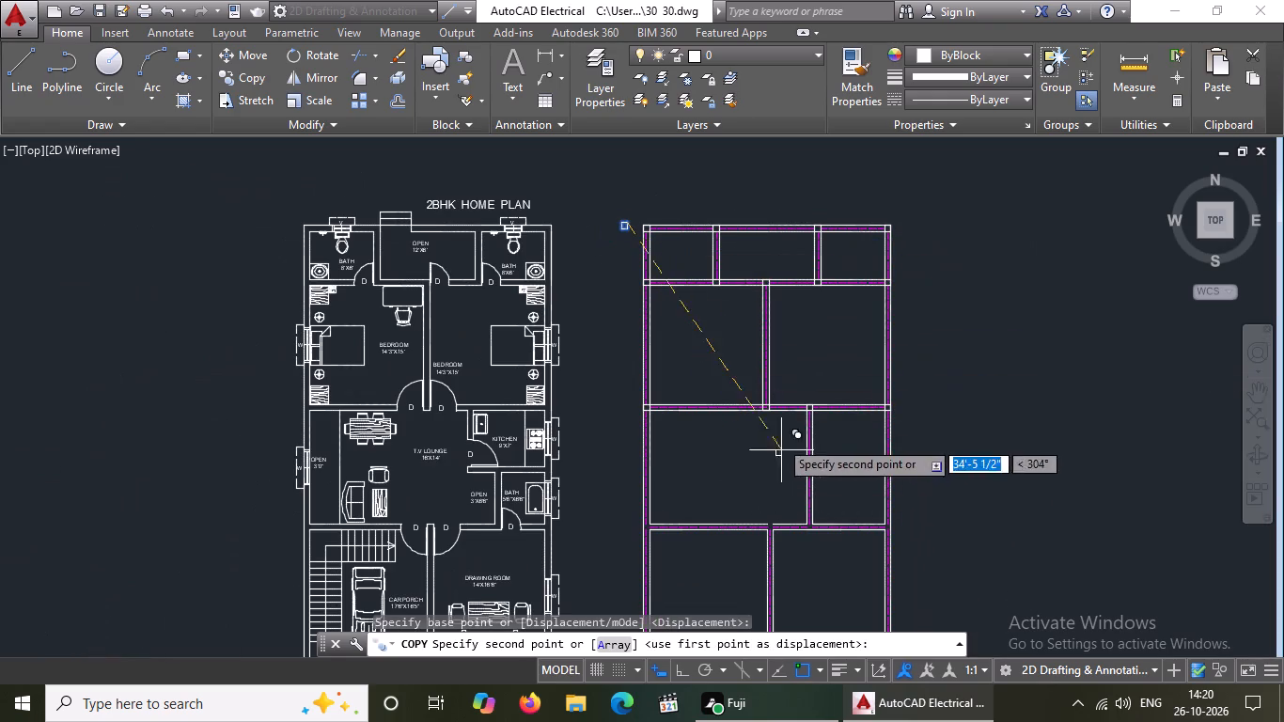
scroll(812, 475, "up", 5)
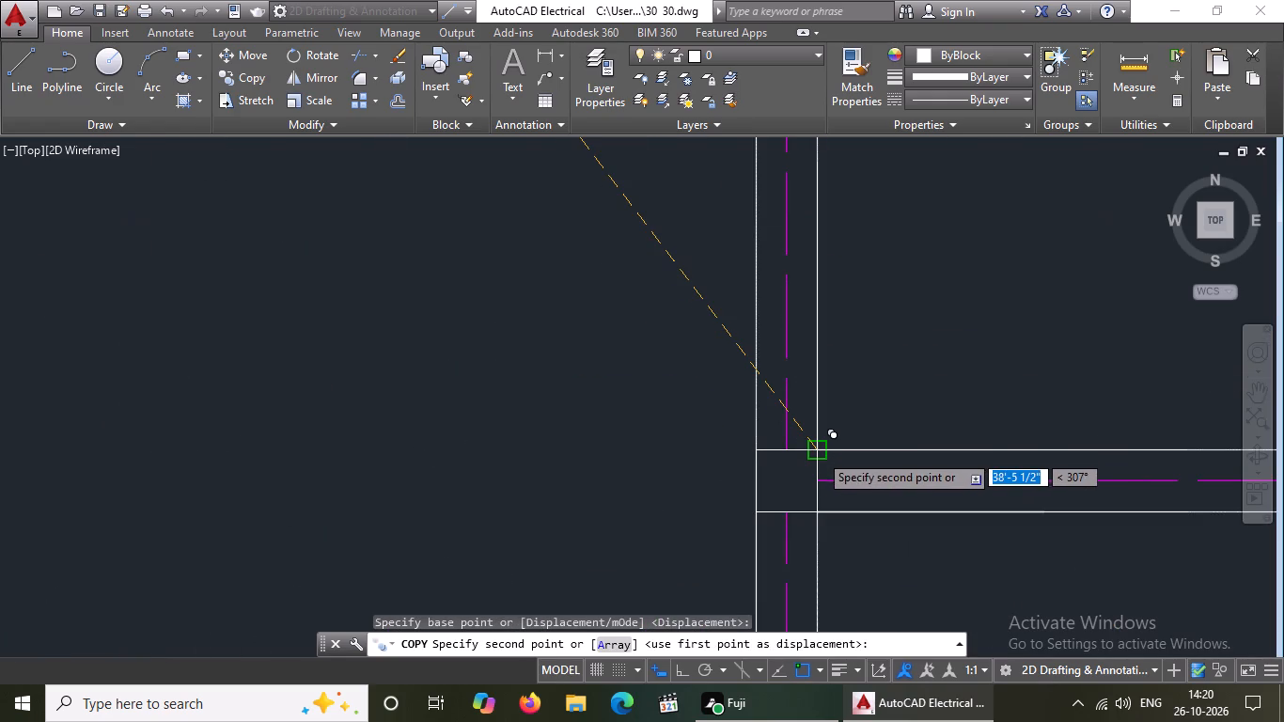
left_click(819, 453)
scroll(818, 404, "down", 3)
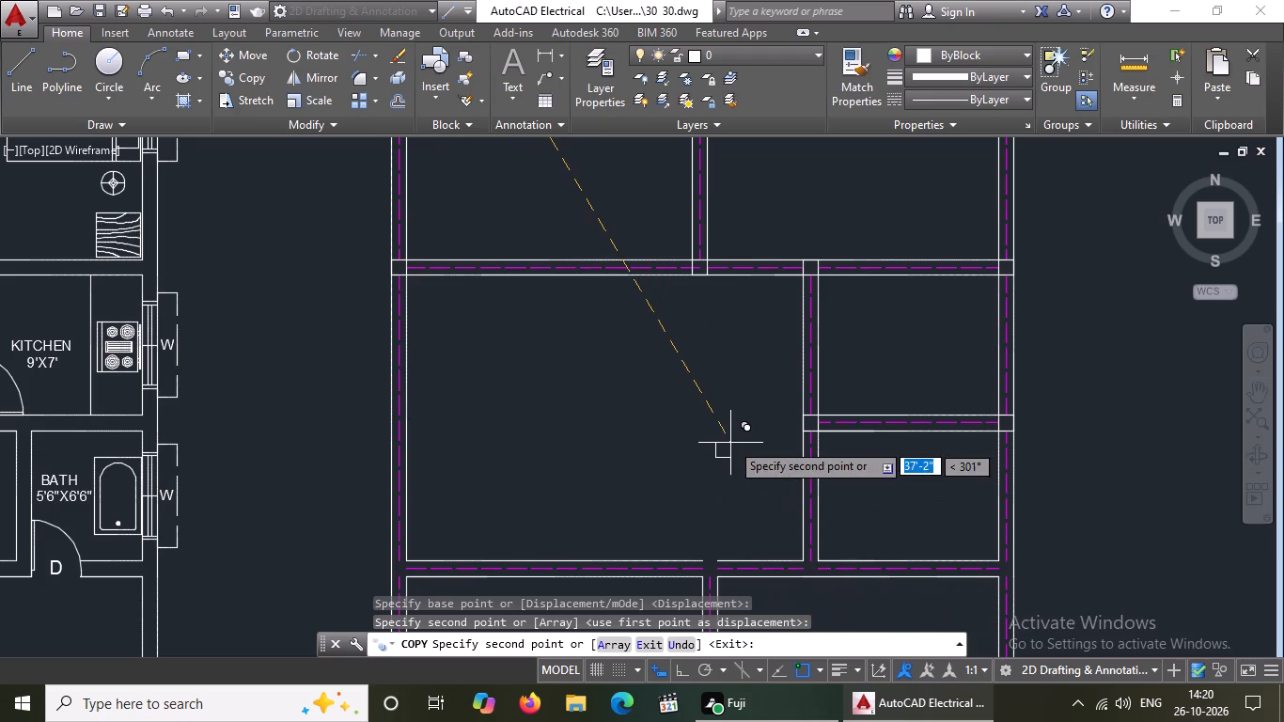
middle_click_drag(727, 433, 735, 371)
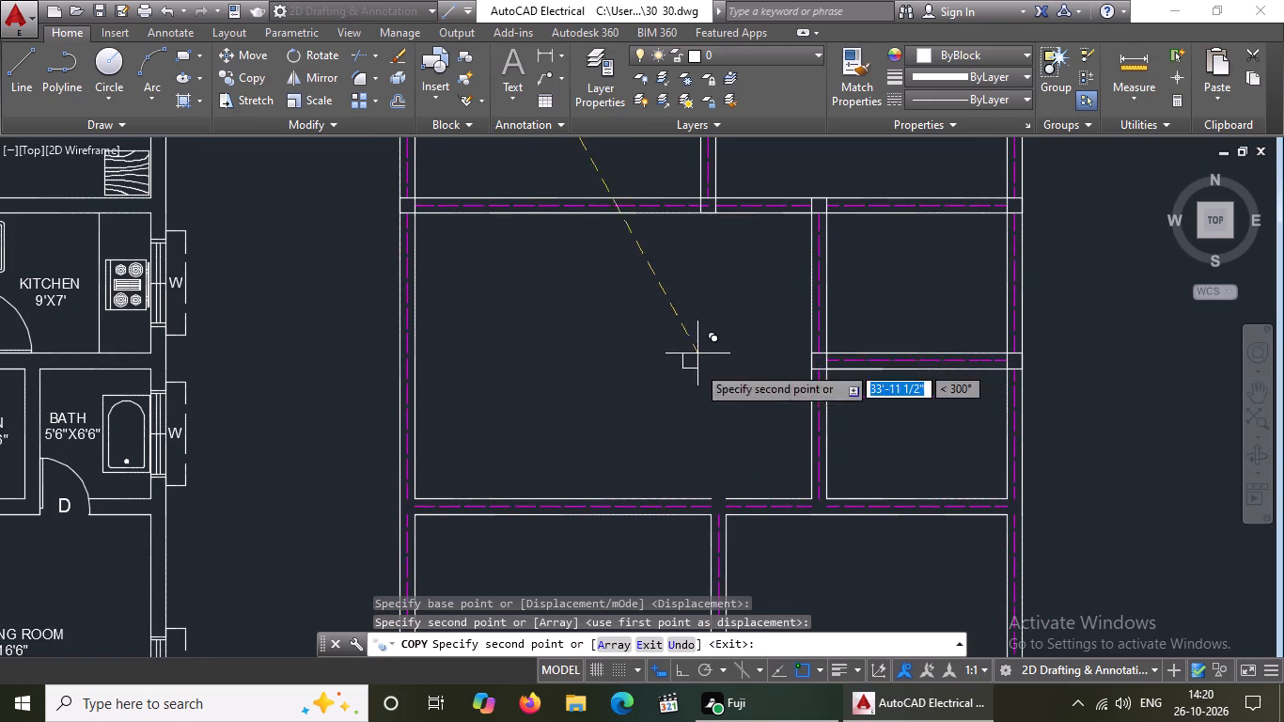
middle_click_drag(697, 398, 697, 507)
scroll(730, 266, "up", 2)
key("Escape")
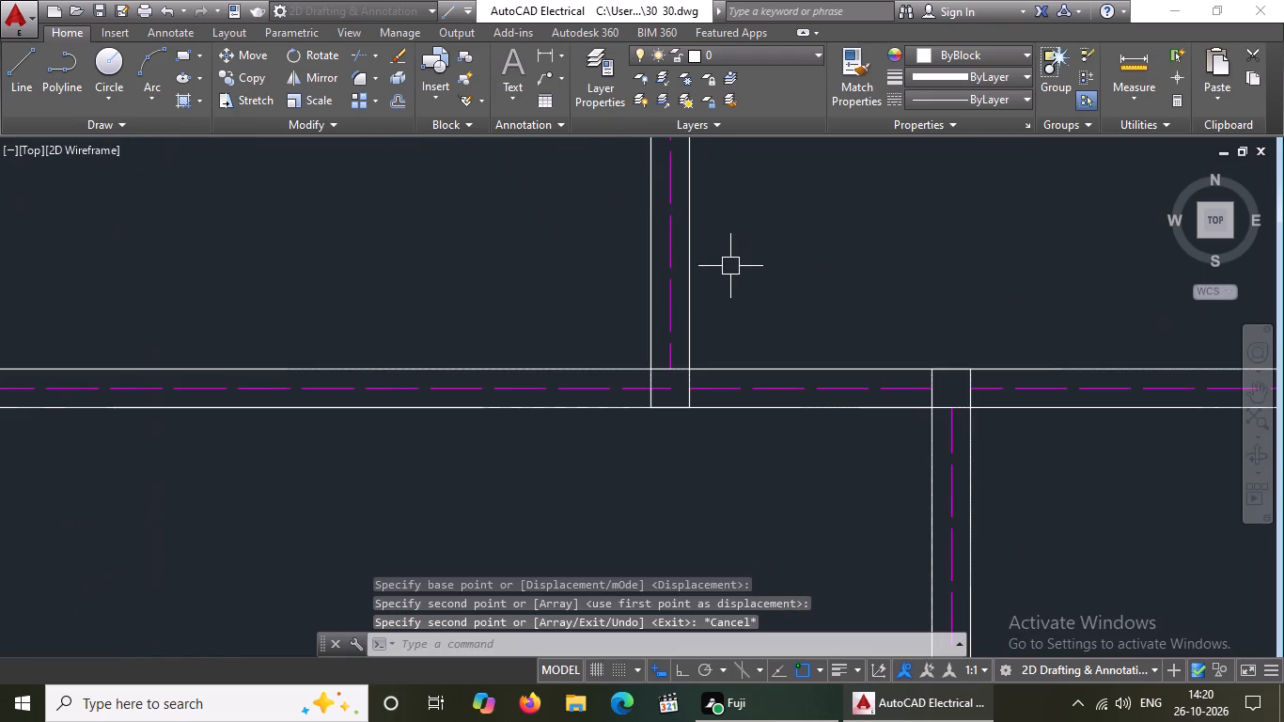
Trim the dashed centre line inside the column square at the lower end of the partition between the two large rooms.
type("TRE")
key("Escape")
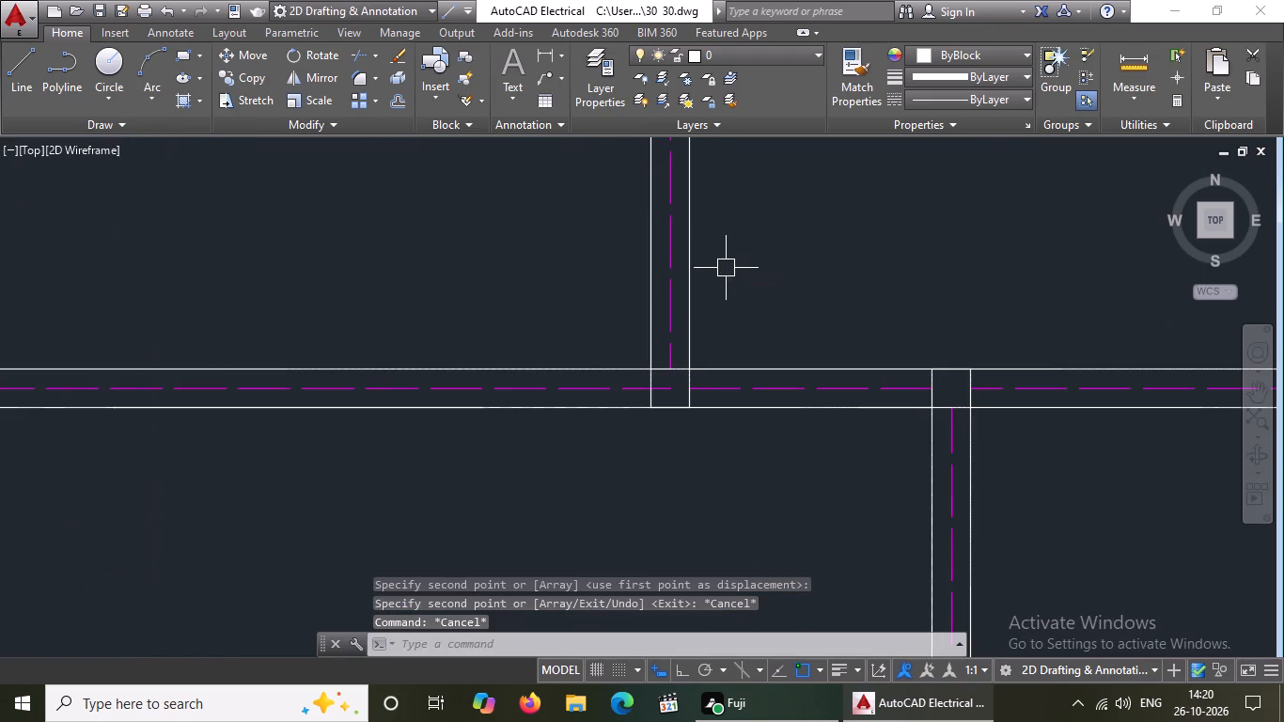
type("TR")
key("space")
key("space")
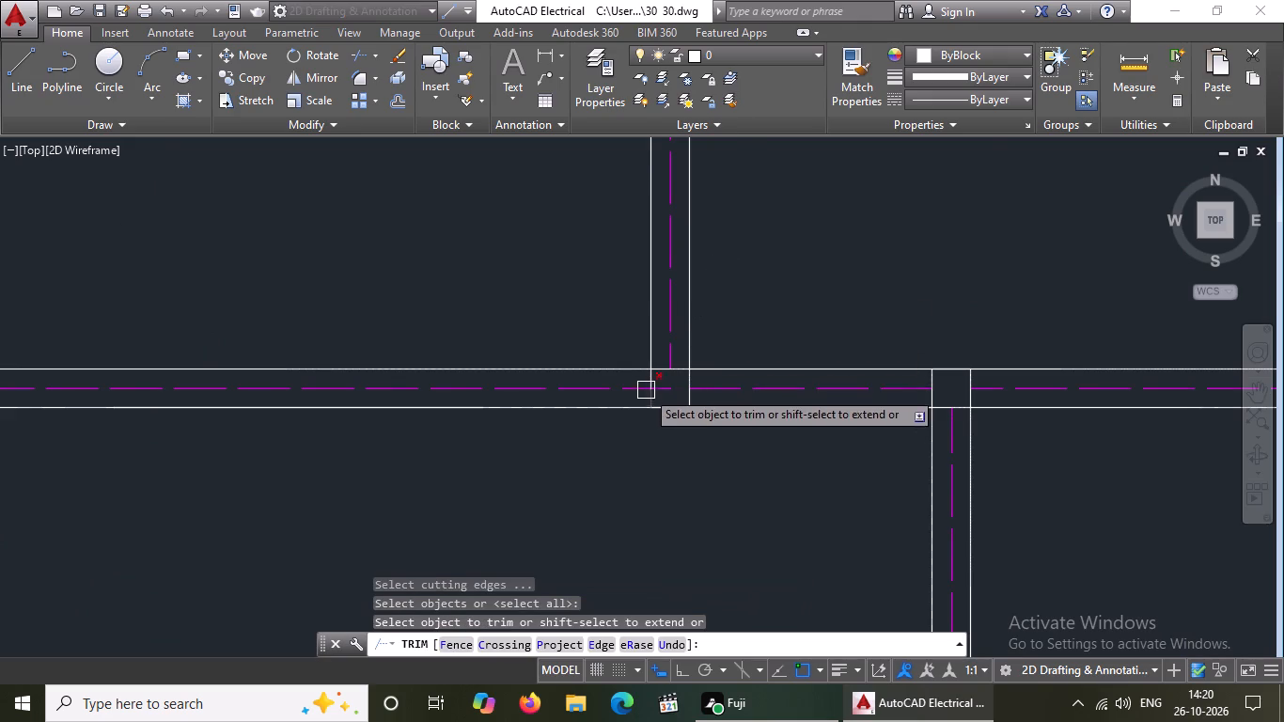
left_click(665, 388)
scroll(705, 358, "down", 3)
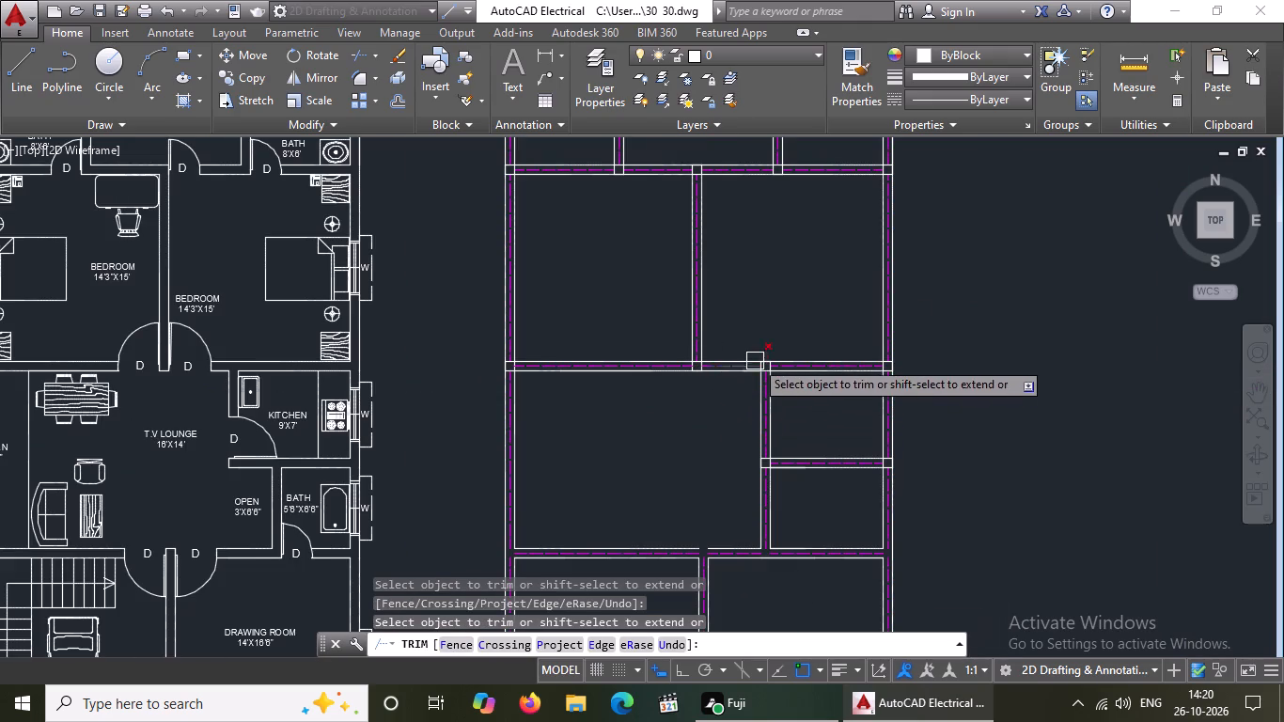
scroll(756, 354, "down", 1)
scroll(795, 417, "up", 2)
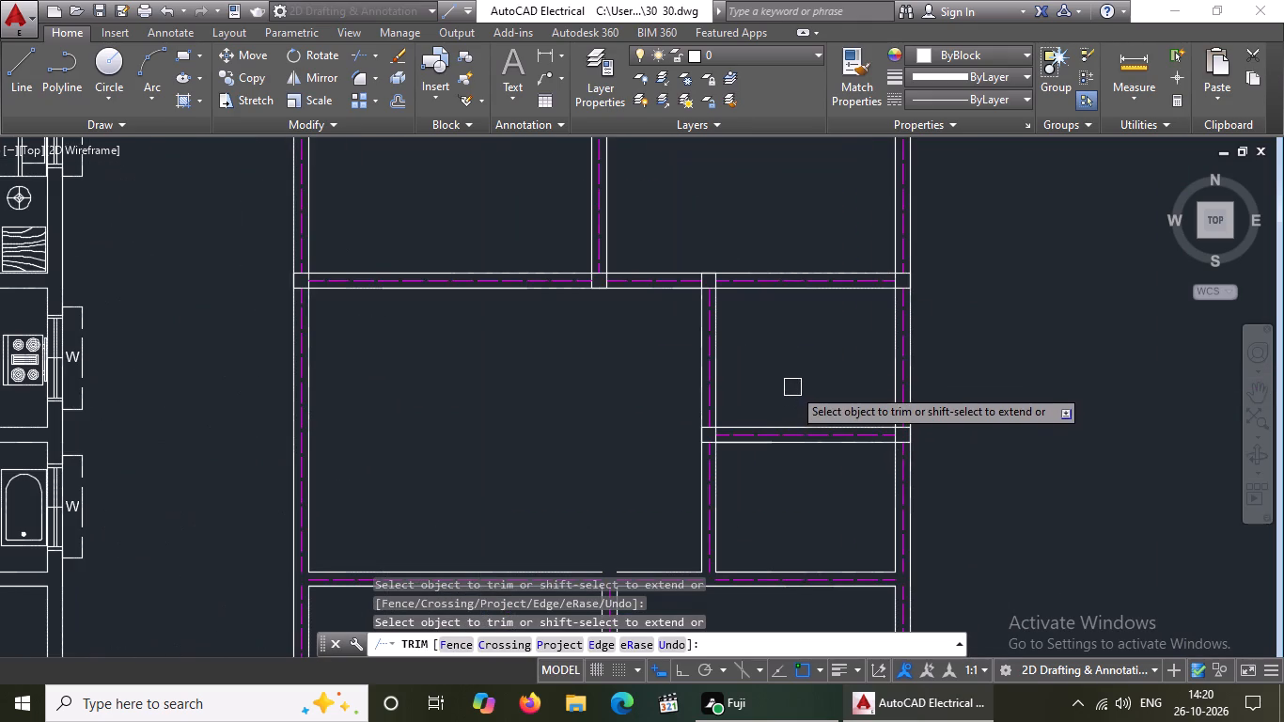
scroll(793, 386, "down", 1)
key("Escape")
Extend the upper line of the horizontal wall below the lounge-sized room across the gap above the next partition.
scroll(705, 508, "up", 2)
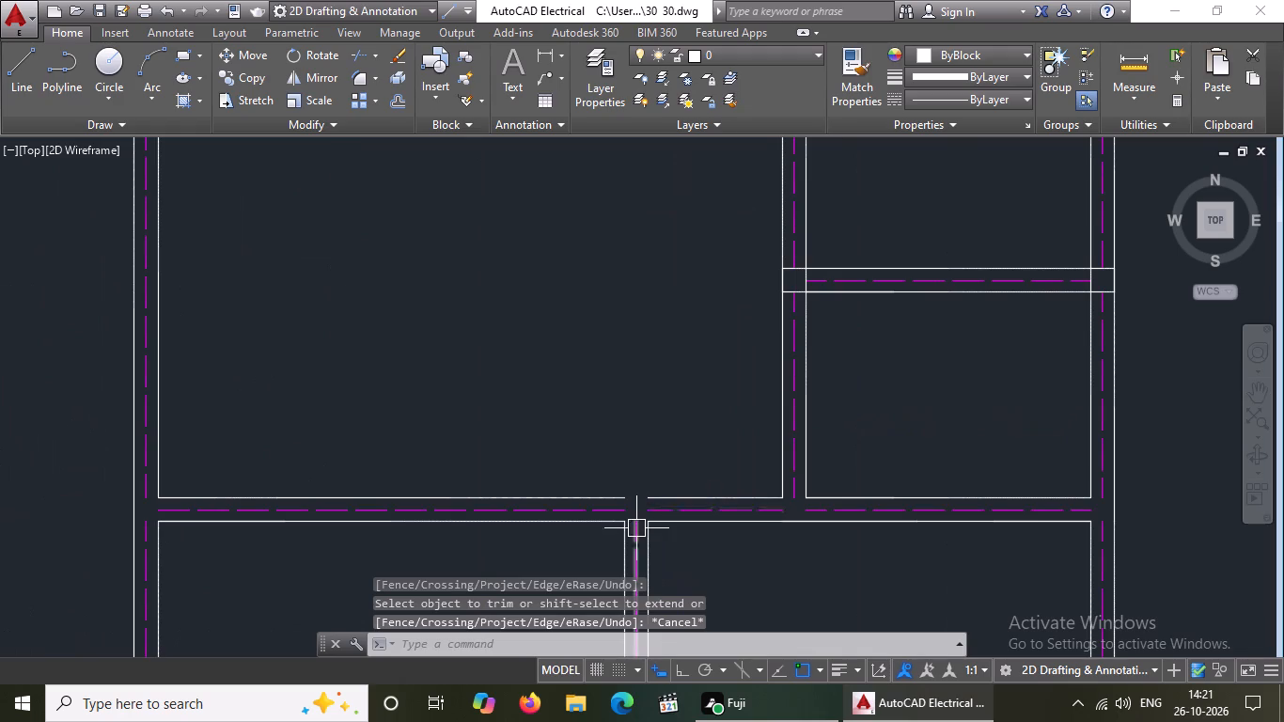
scroll(636, 528, "up", 2)
key("e")
key("x")
key("space")
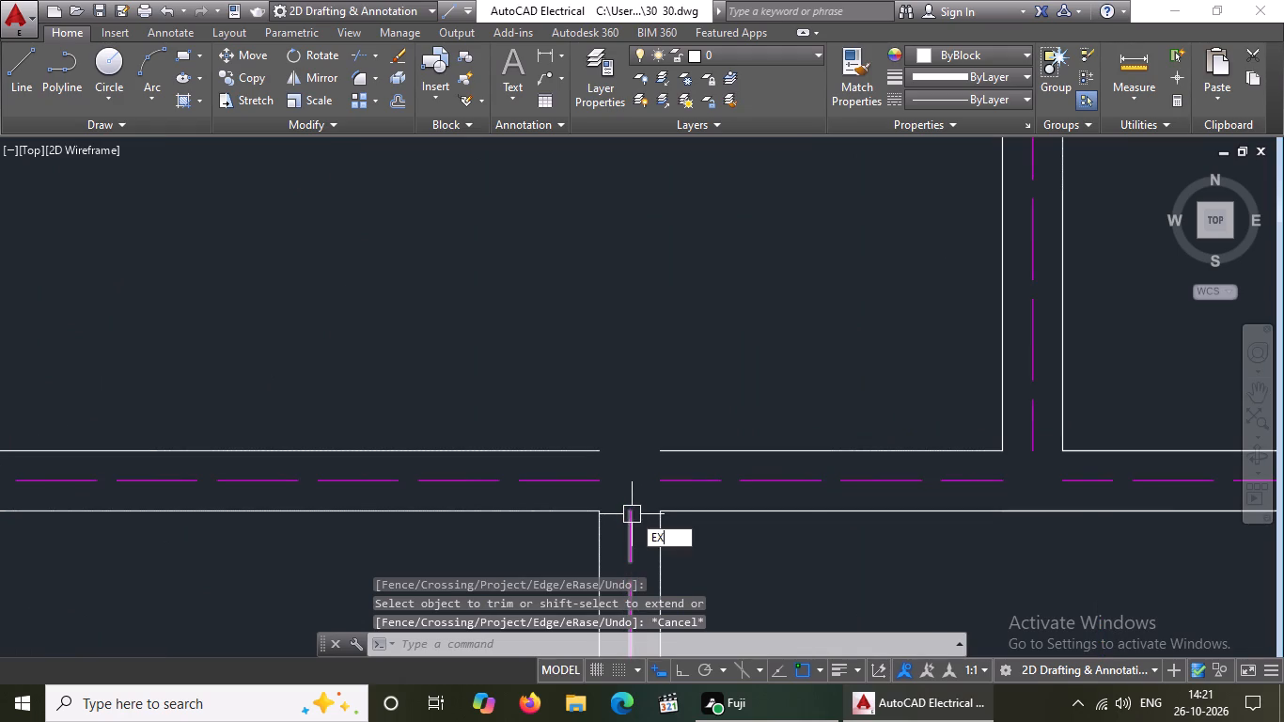
key("space")
left_click(685, 451)
left_click(576, 447)
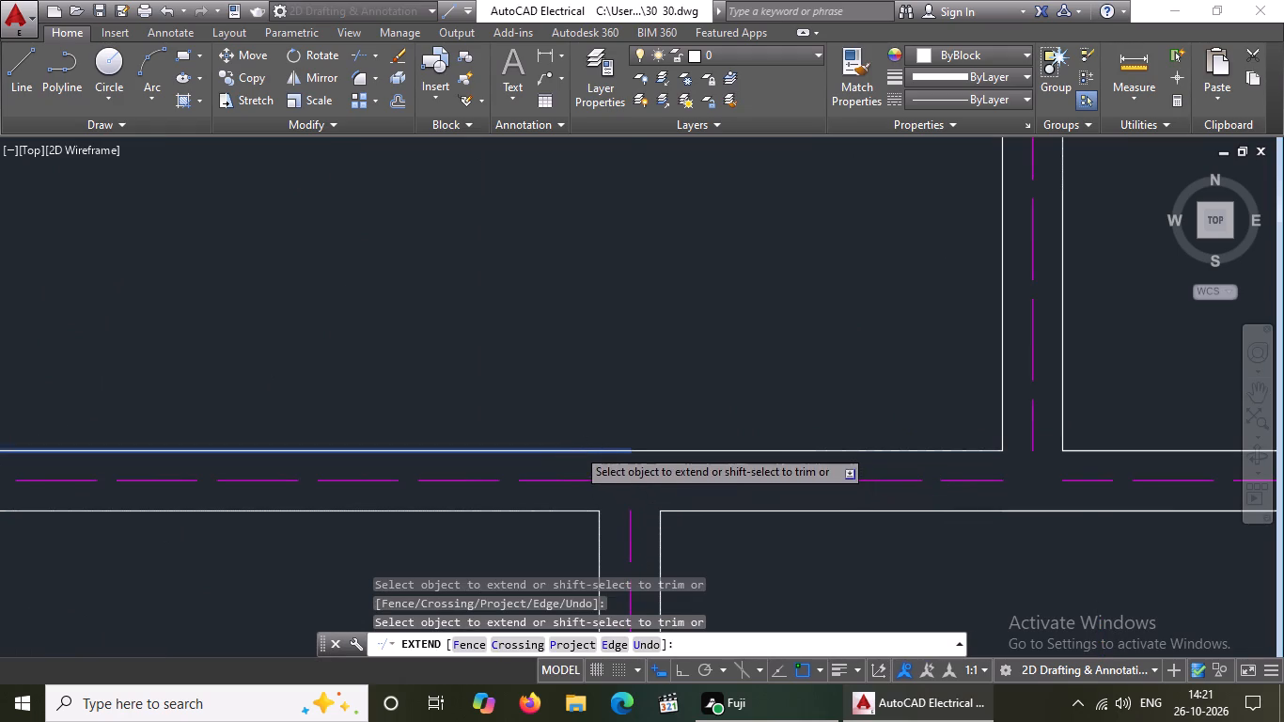
scroll(697, 393, "down", 3)
key("Escape")
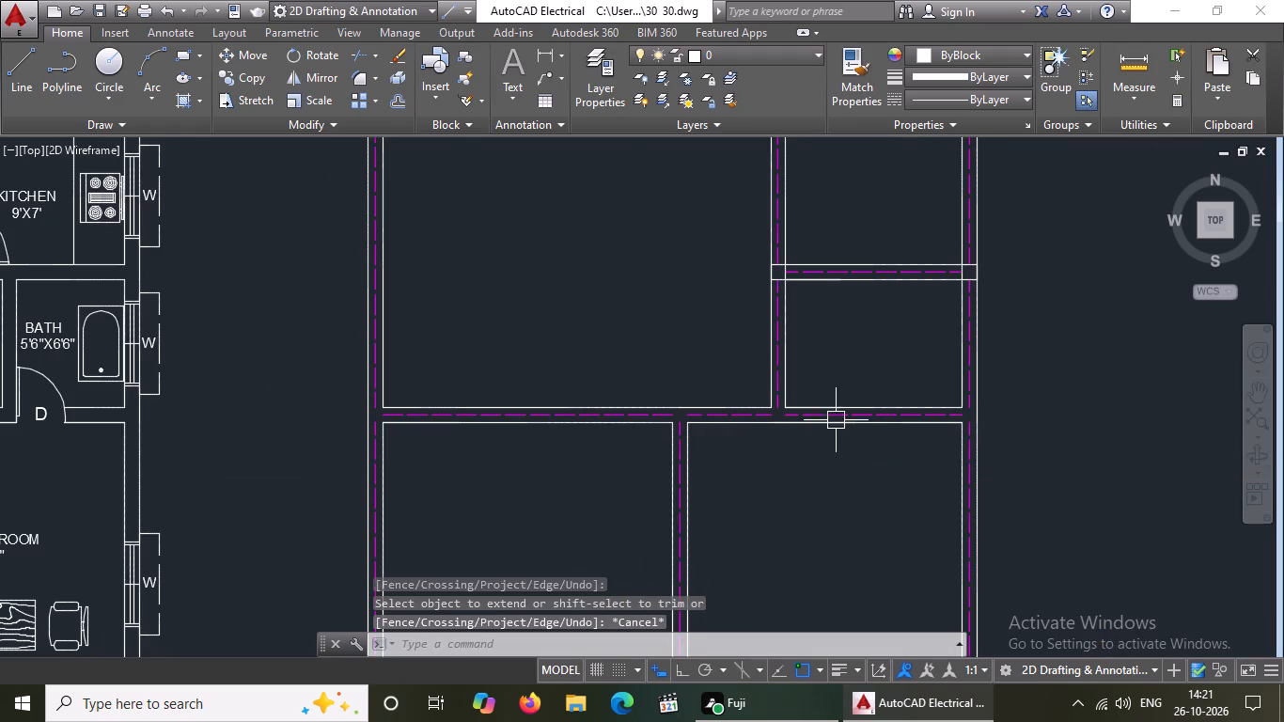
Copy the 9" square by its lower-right corner onto the junction of the left outer wall and the horizontal wall below the lounge-sized room.
middle_click_drag(846, 379, 977, 445)
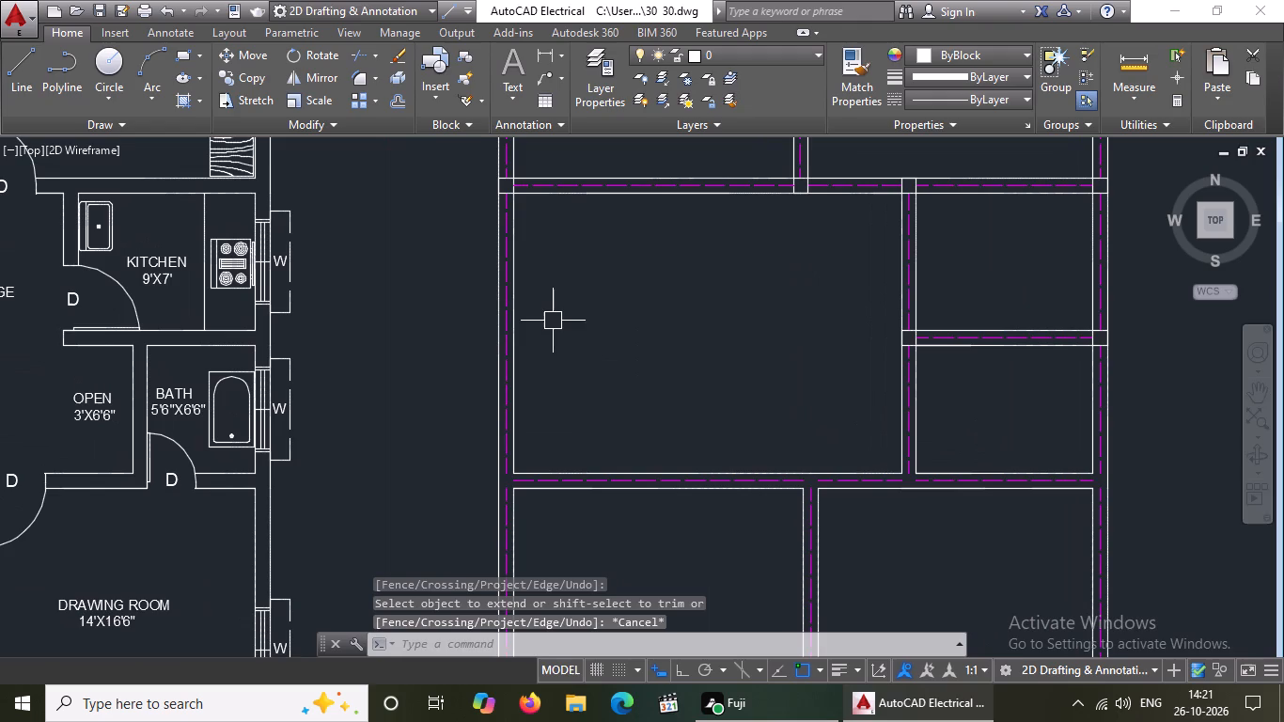
middle_click_drag(553, 321, 603, 381)
scroll(618, 363, "down", 2)
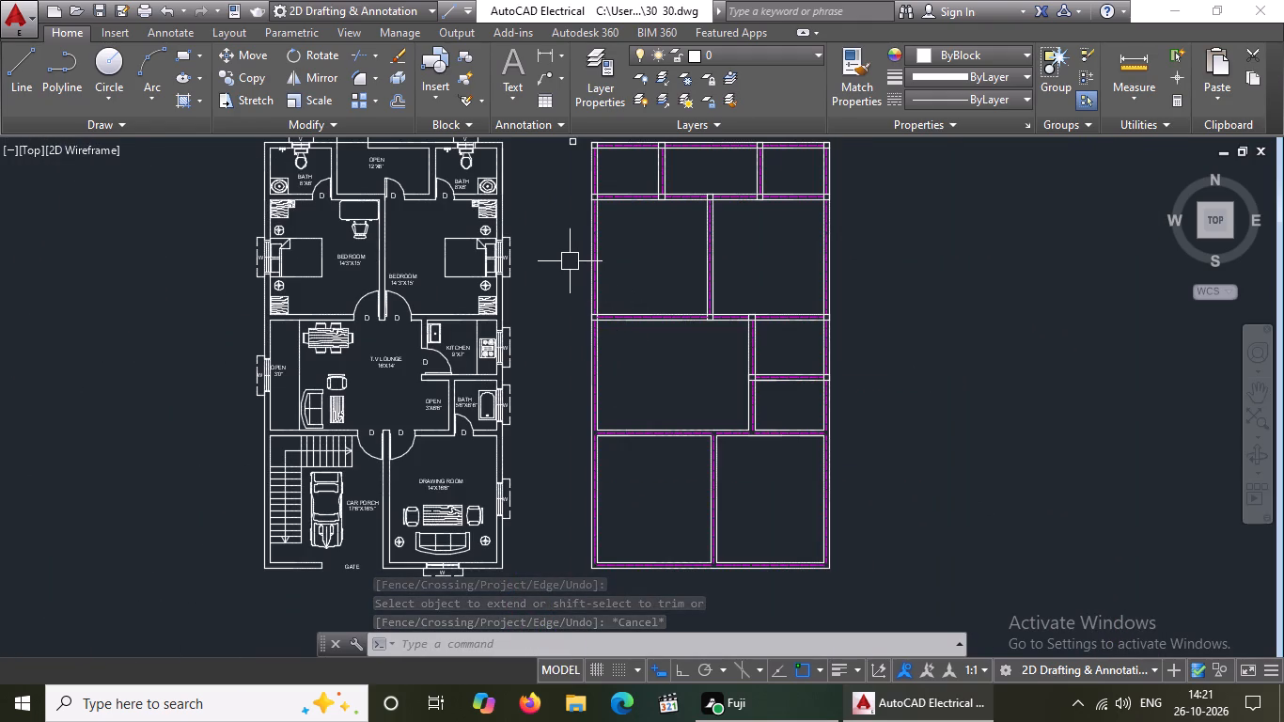
middle_click_drag(564, 275, 572, 378)
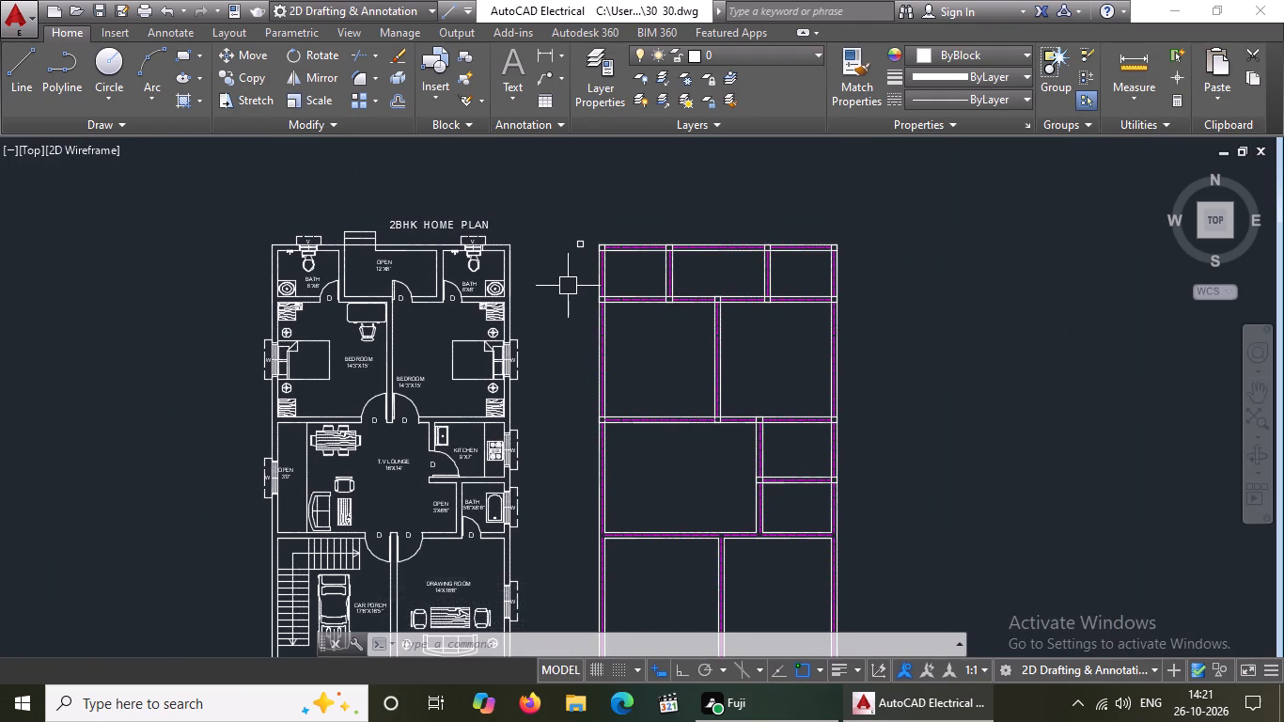
scroll(568, 288, "up", 2)
left_click(557, 149)
left_click(621, 200)
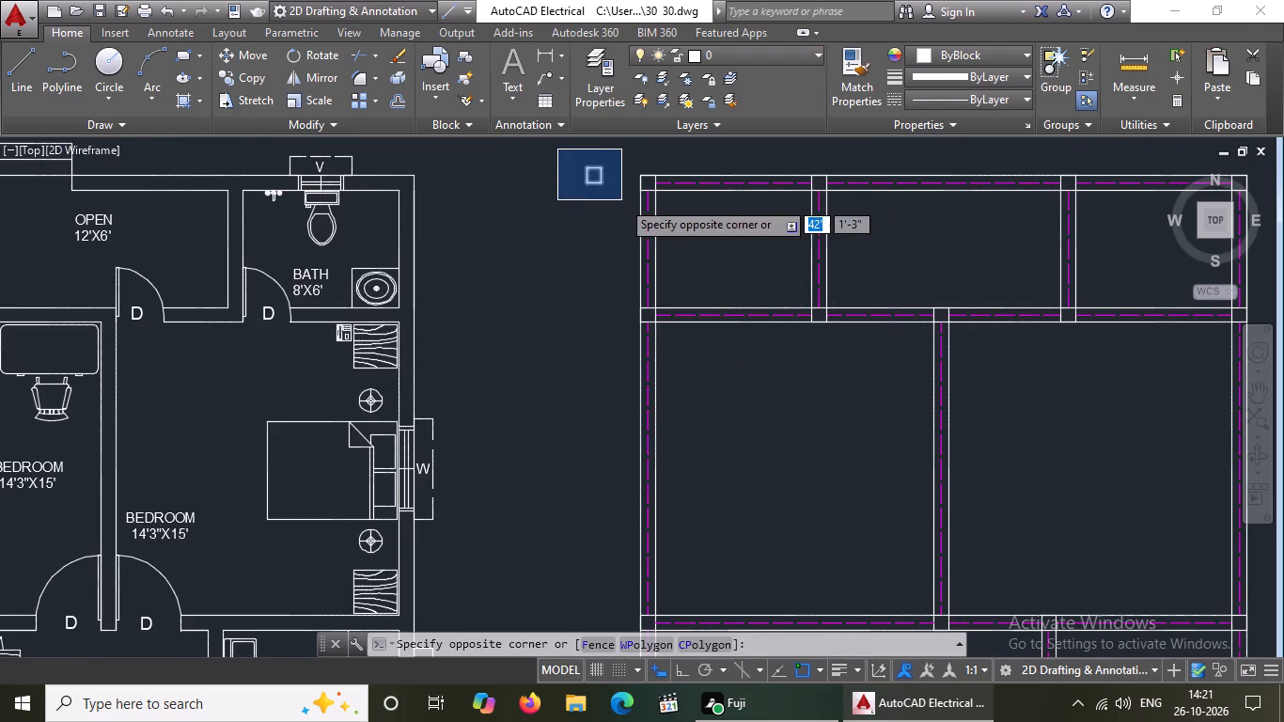
left_click(249, 77)
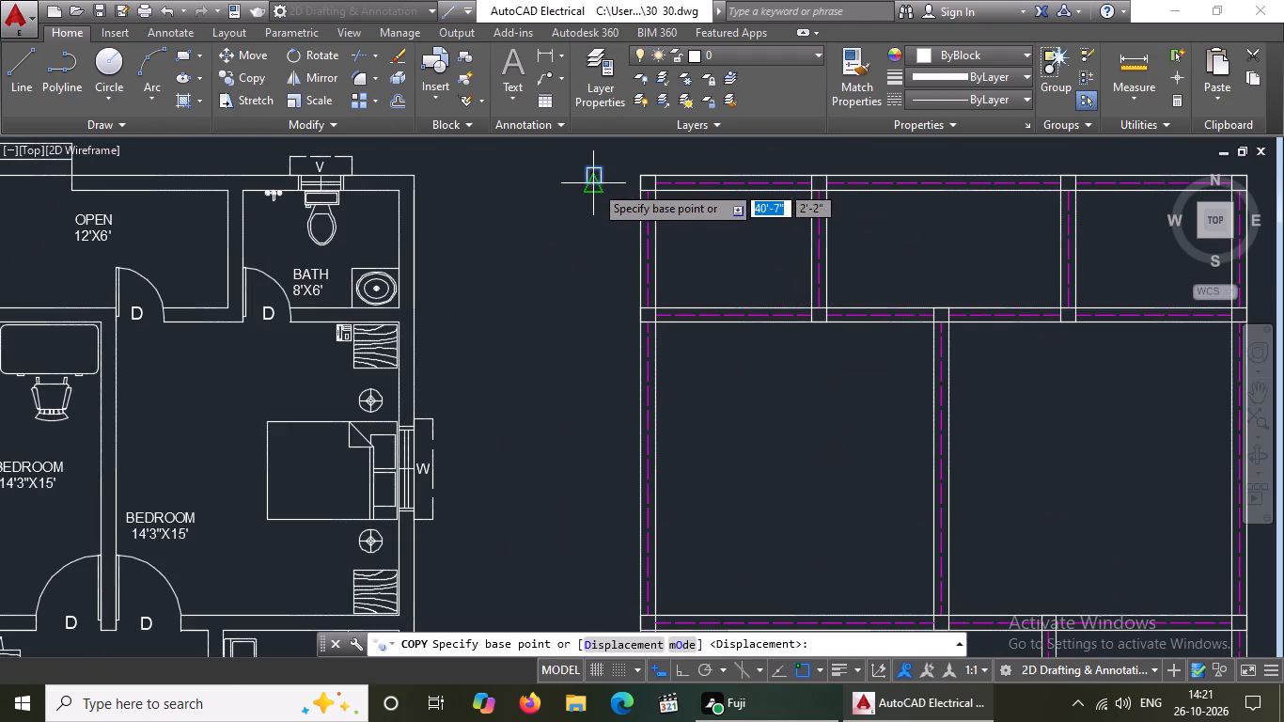
left_click(601, 185)
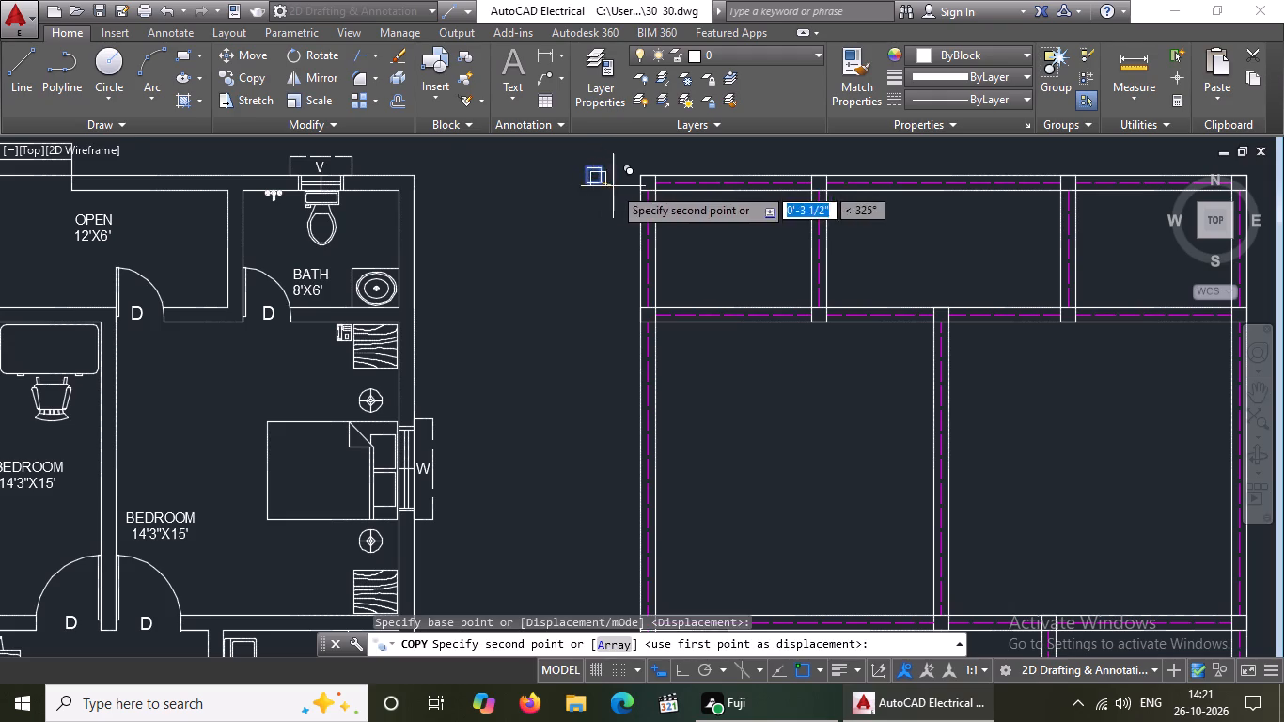
scroll(621, 186, "down", 3)
scroll(619, 377, "up", 4)
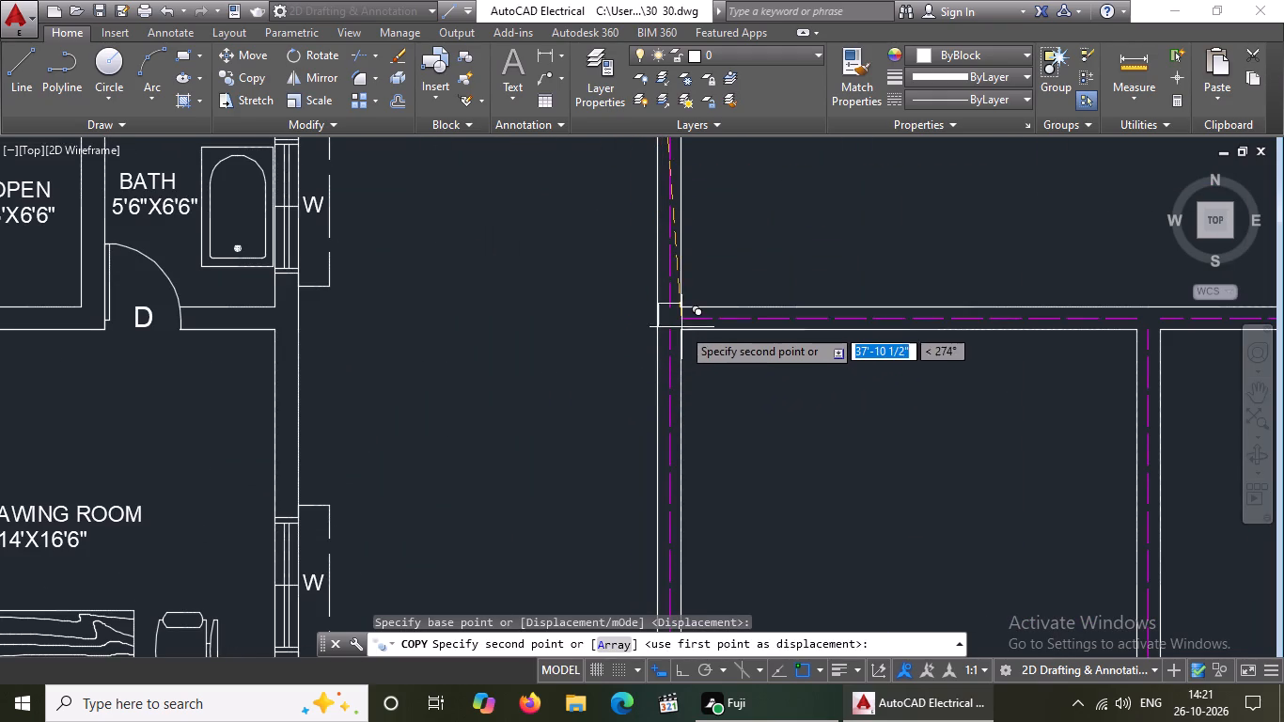
left_click(687, 329)
Place another copy where the partition between the two lowest rooms meets the horizontal wall above them, and end the copying.
scroll(1007, 334, "down", 2)
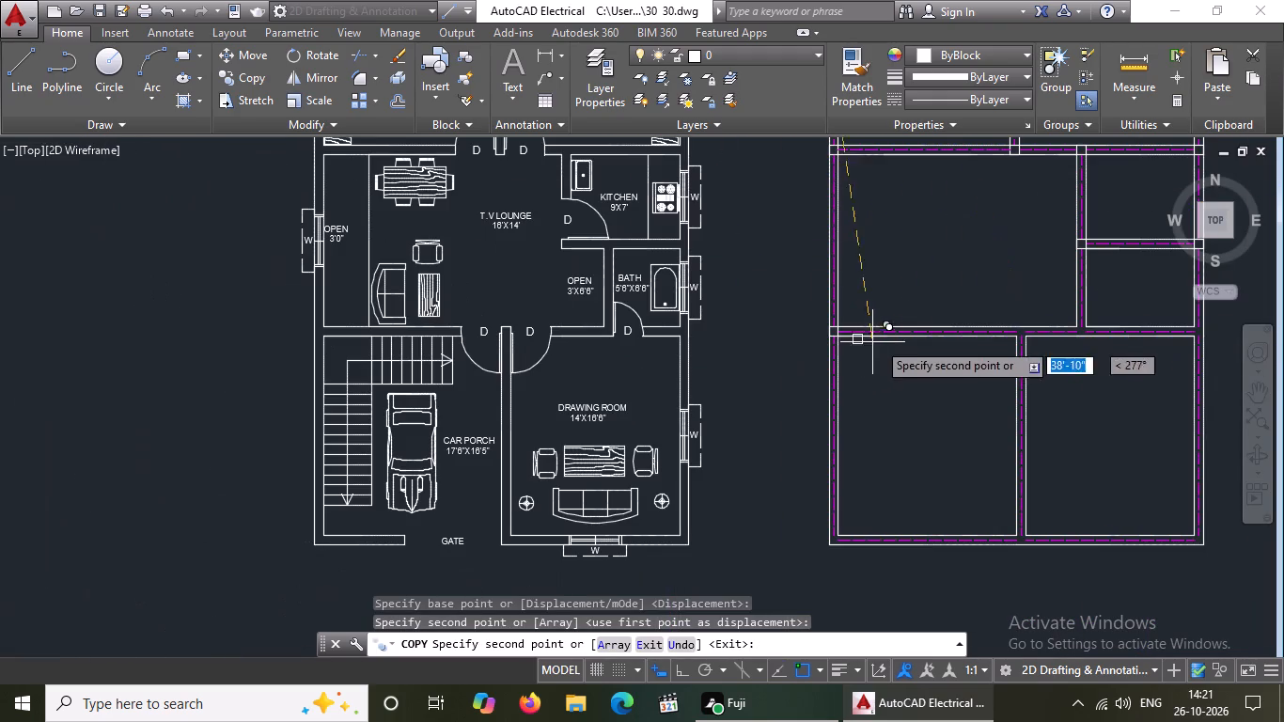
scroll(1088, 341, "up", 3)
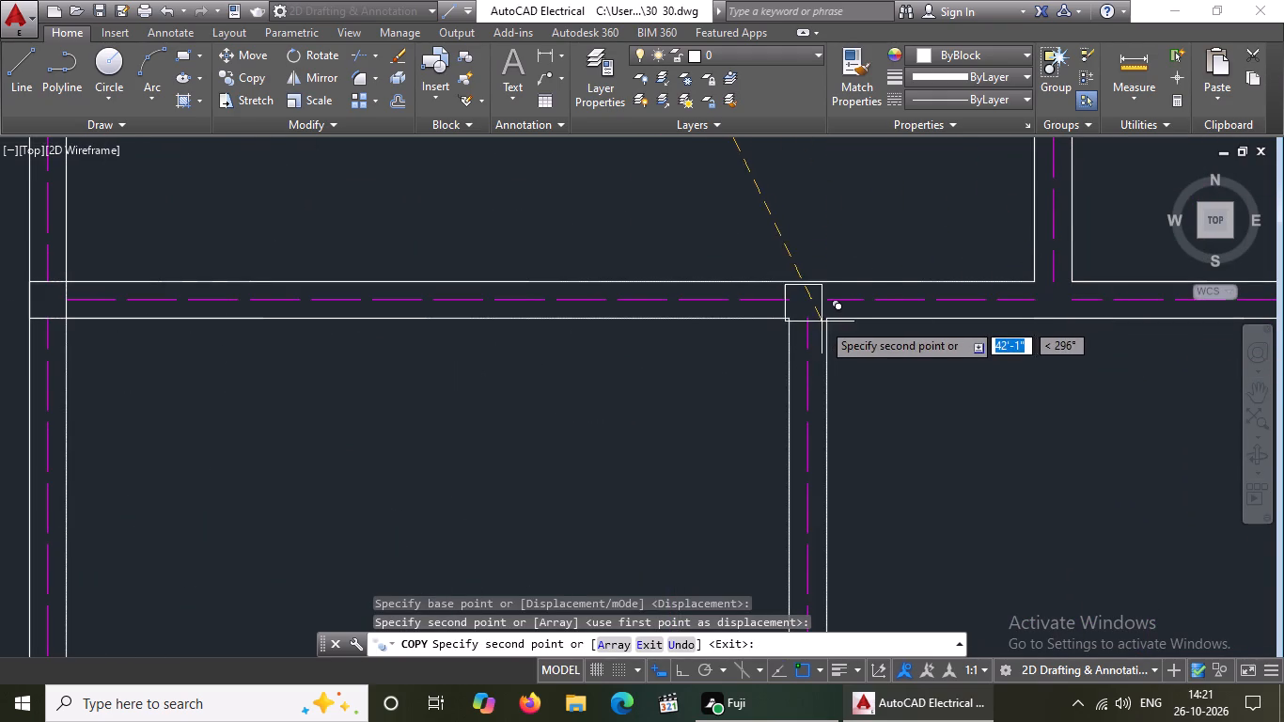
left_click(826, 318)
scroll(822, 321, "down", 3)
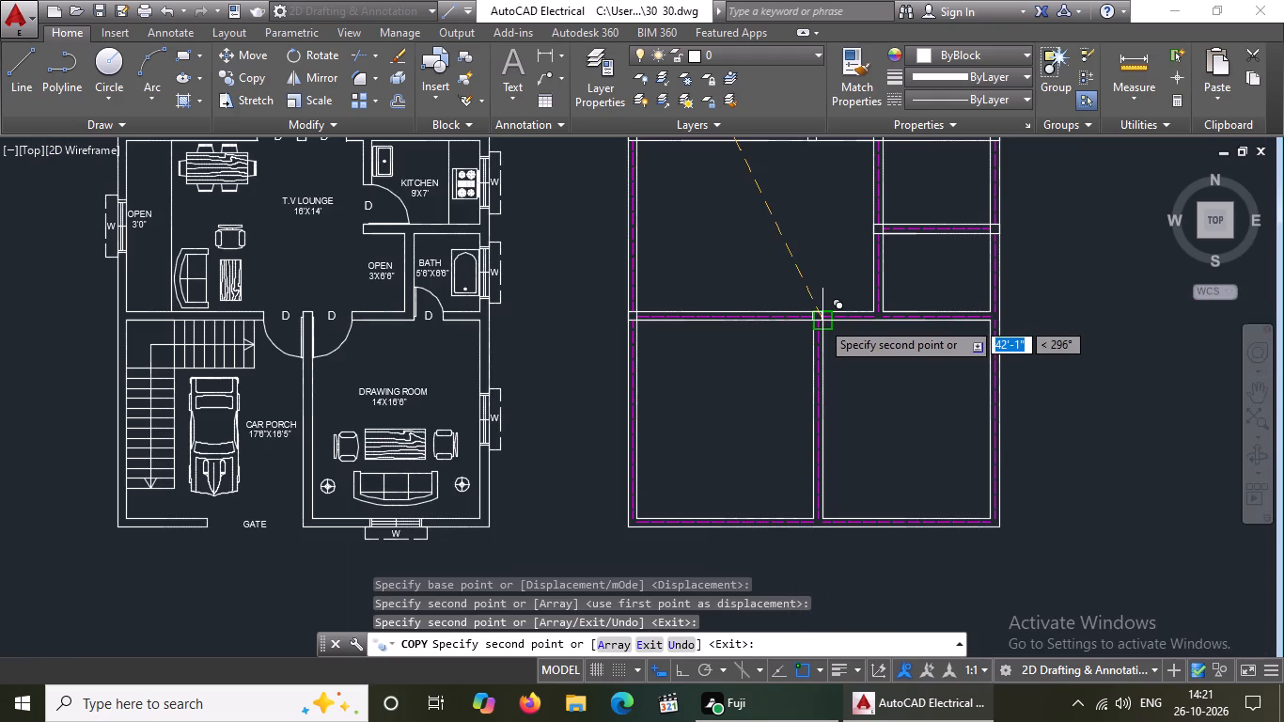
middle_click_drag(601, 290, 659, 480)
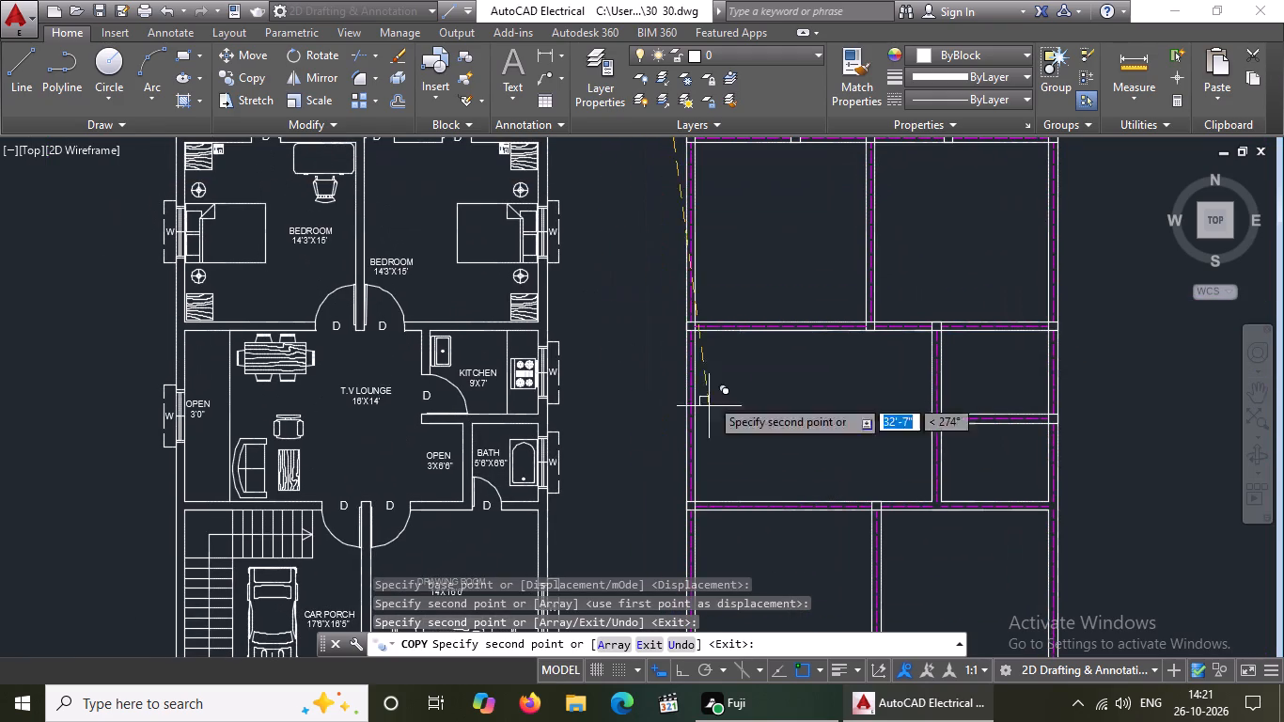
key("Escape")
Copy the 9" square by its upper-left corner onto the horizontal wall above the lowest rooms, where it meets the small rooms' left wall and the right outer wall.
scroll(647, 312, "down", 3)
scroll(630, 247, "up", 4)
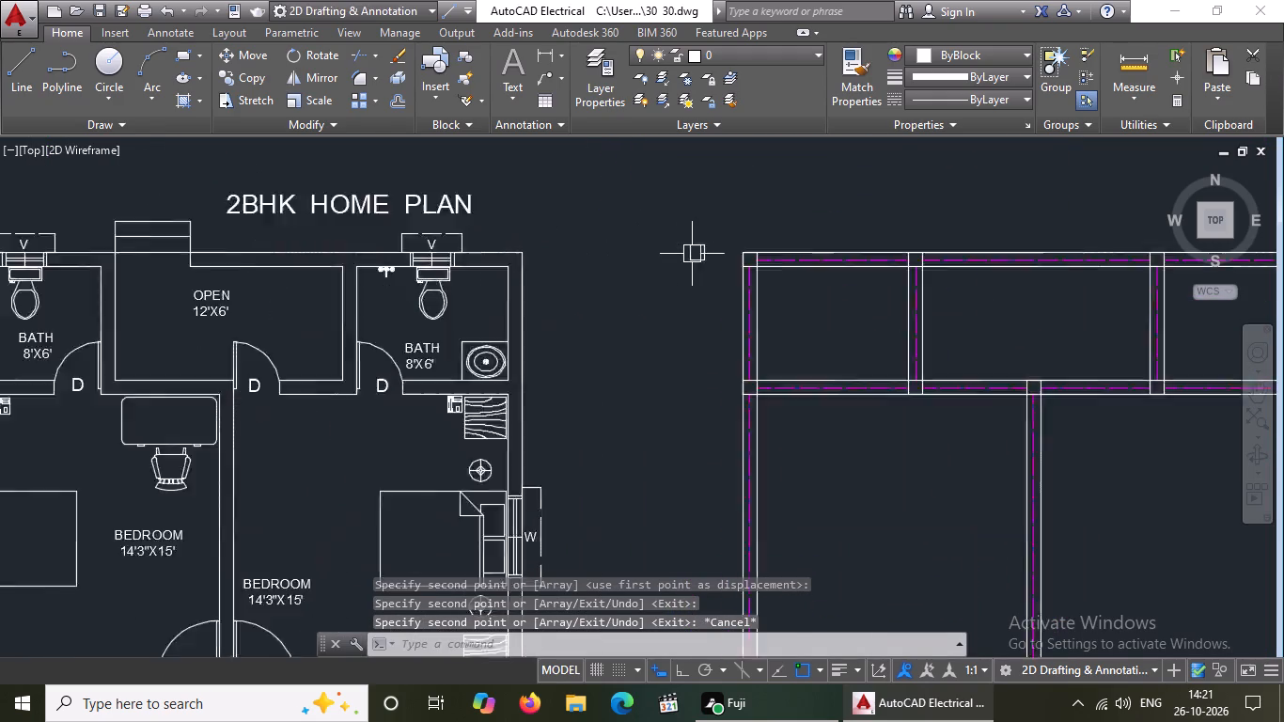
scroll(692, 254, "up", 1)
left_click_drag(651, 233, 662, 234)
left_click(727, 275)
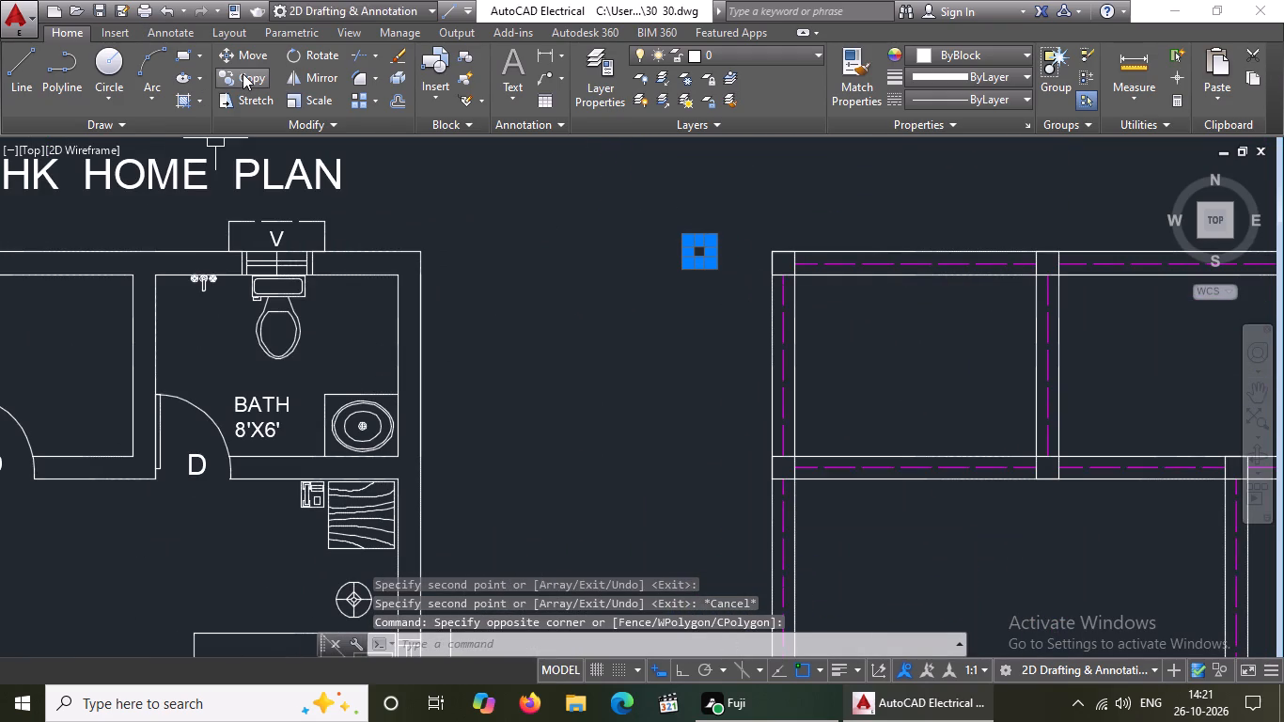
left_click_drag(243, 72, 260, 78)
left_click(691, 240)
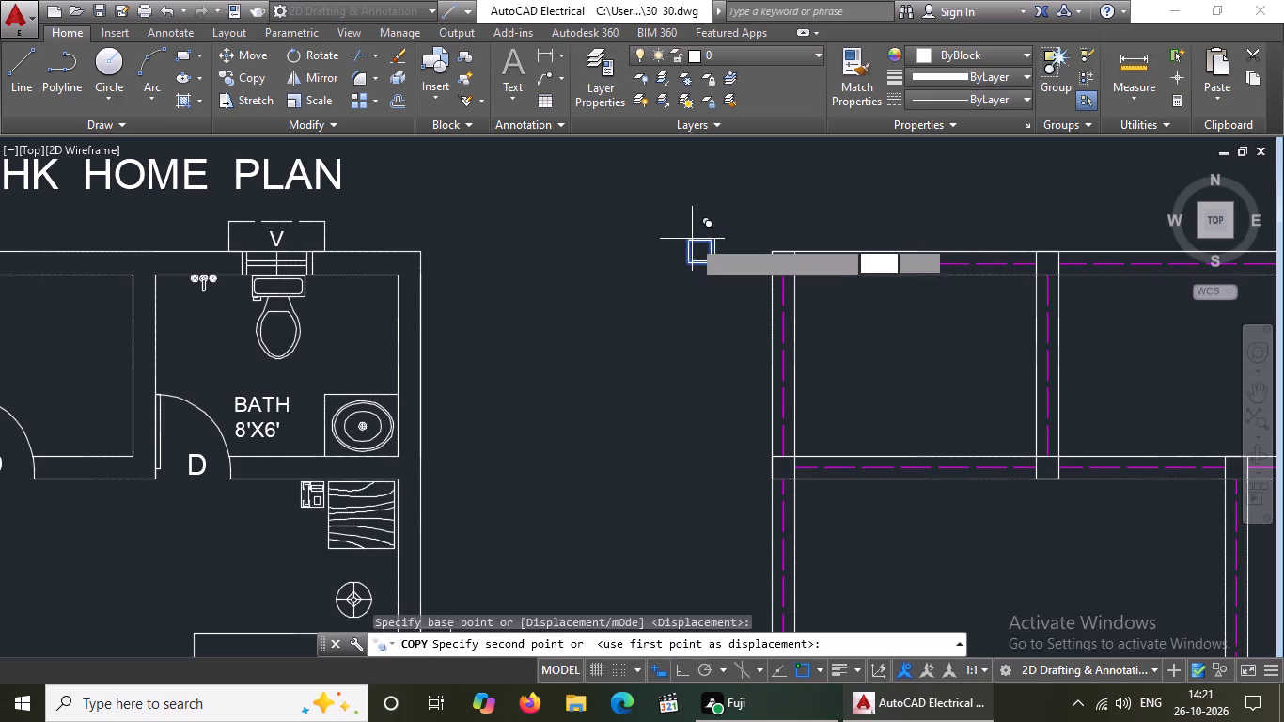
scroll(681, 233, "down", 3)
scroll(859, 529, "up", 6)
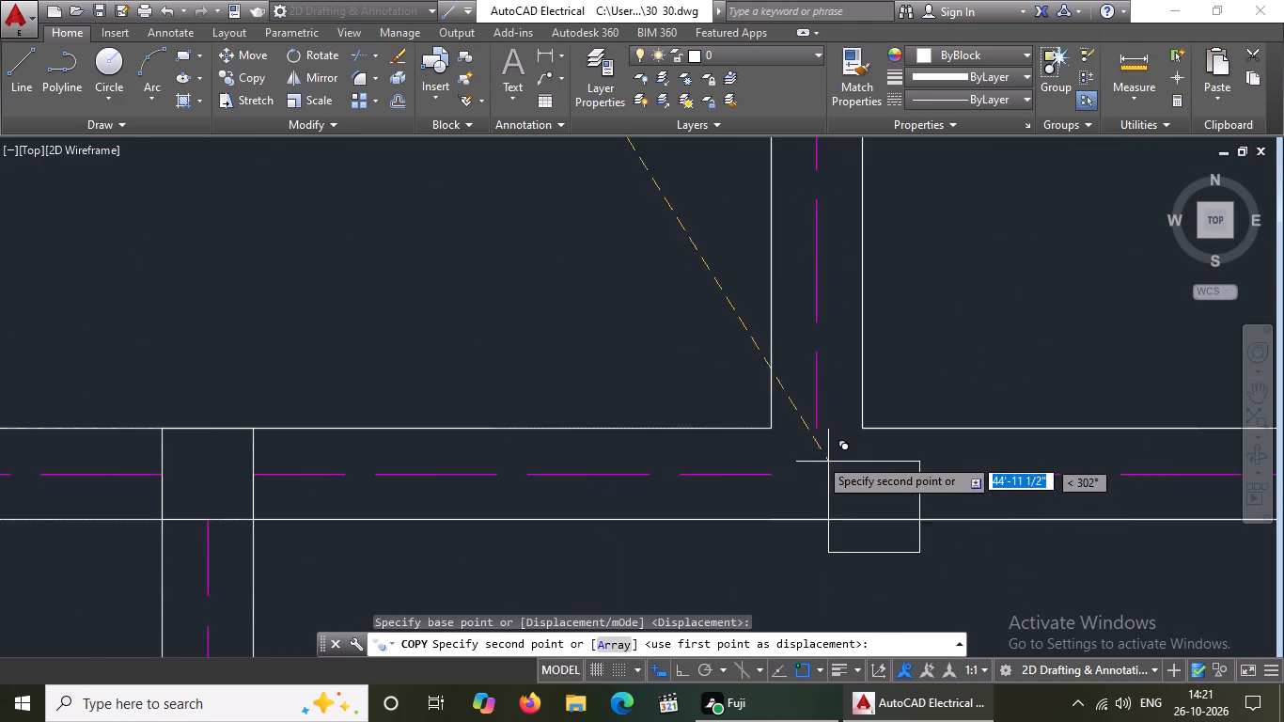
left_click(771, 425)
scroll(764, 407, "down", 3)
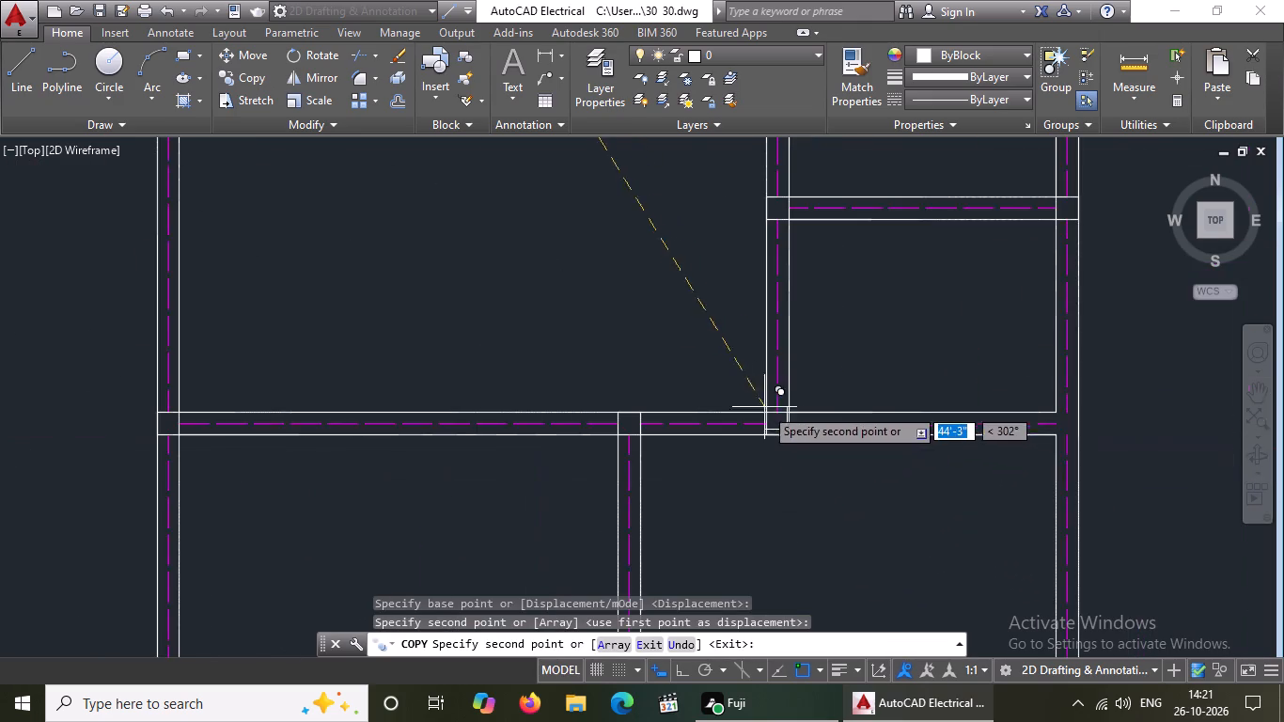
scroll(1091, 432, "up", 2)
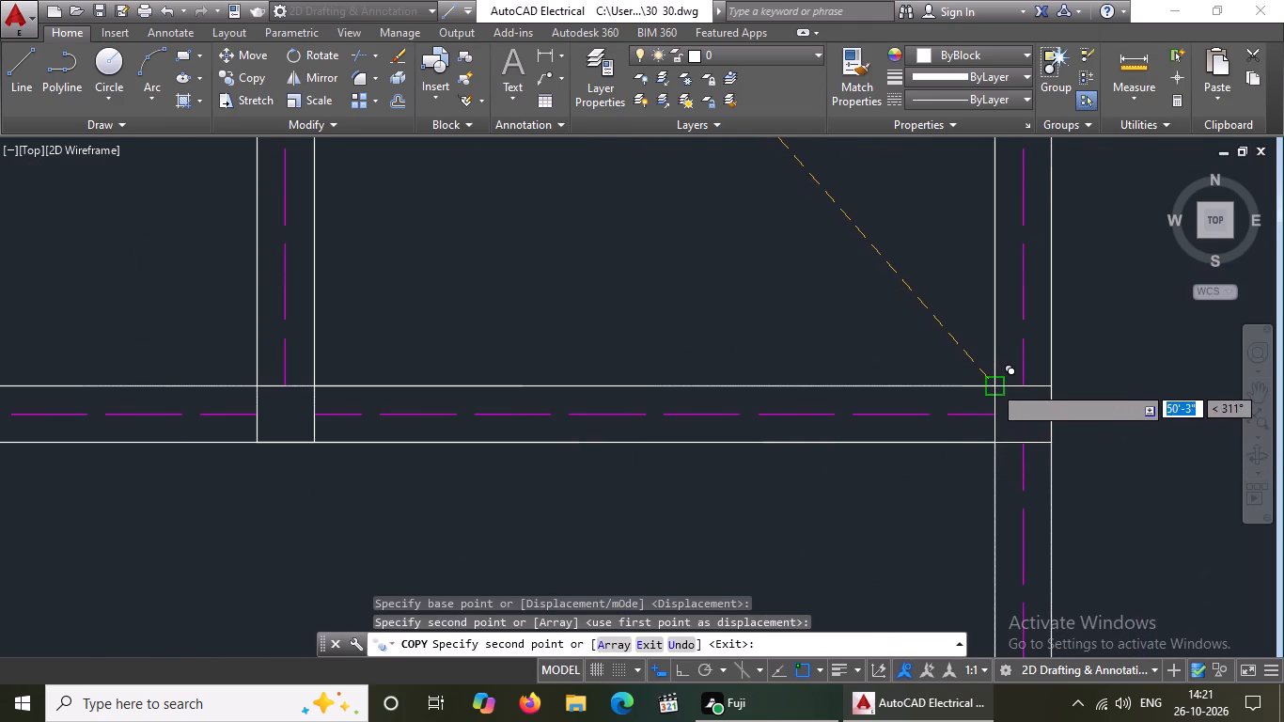
left_click(993, 384)
Place further copies at the lower-right outer wall corner and at the foot of the partition between the two lowest rooms, and end the copying.
scroll(884, 338, "down", 4)
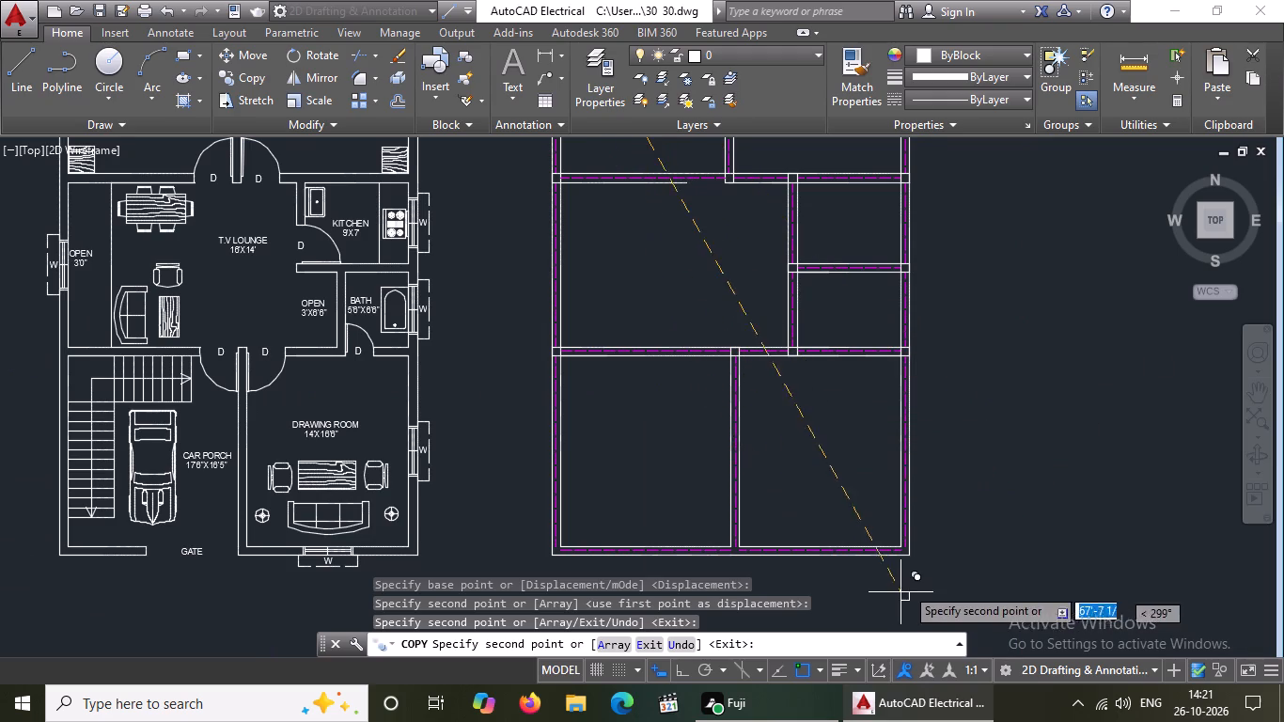
scroll(907, 569, "up", 5)
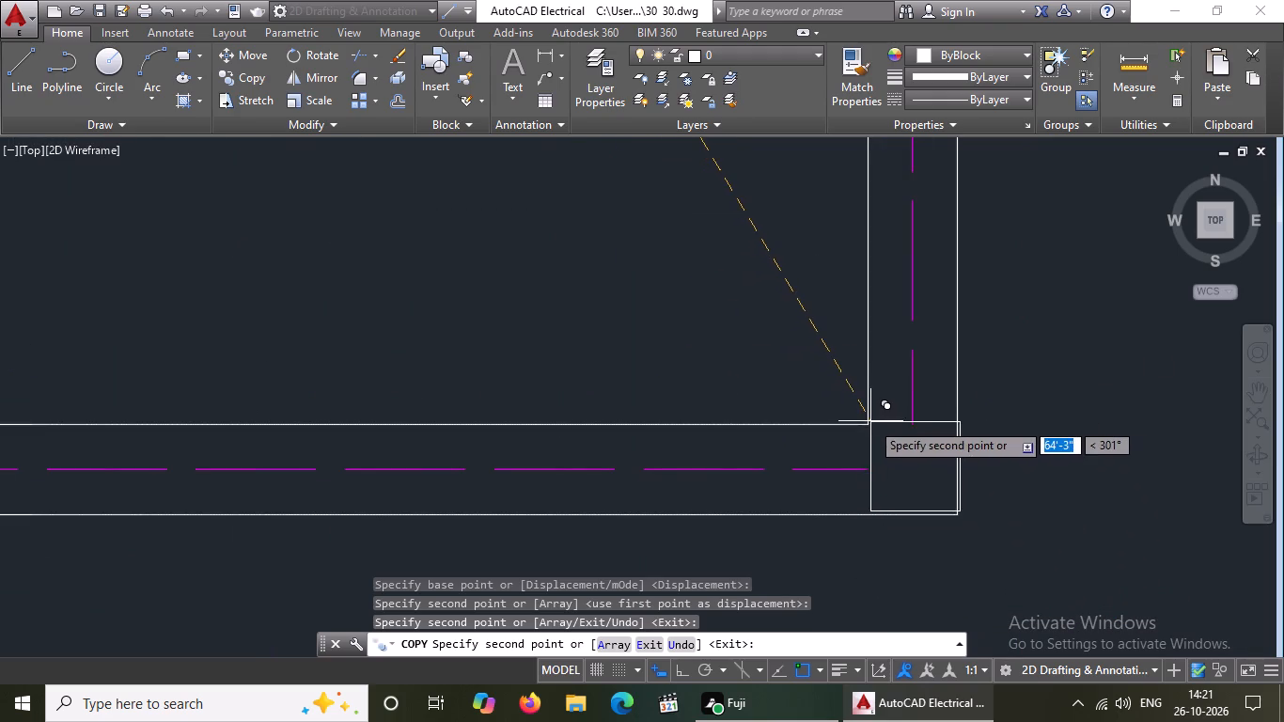
left_click(863, 425)
scroll(537, 473, "down", 4)
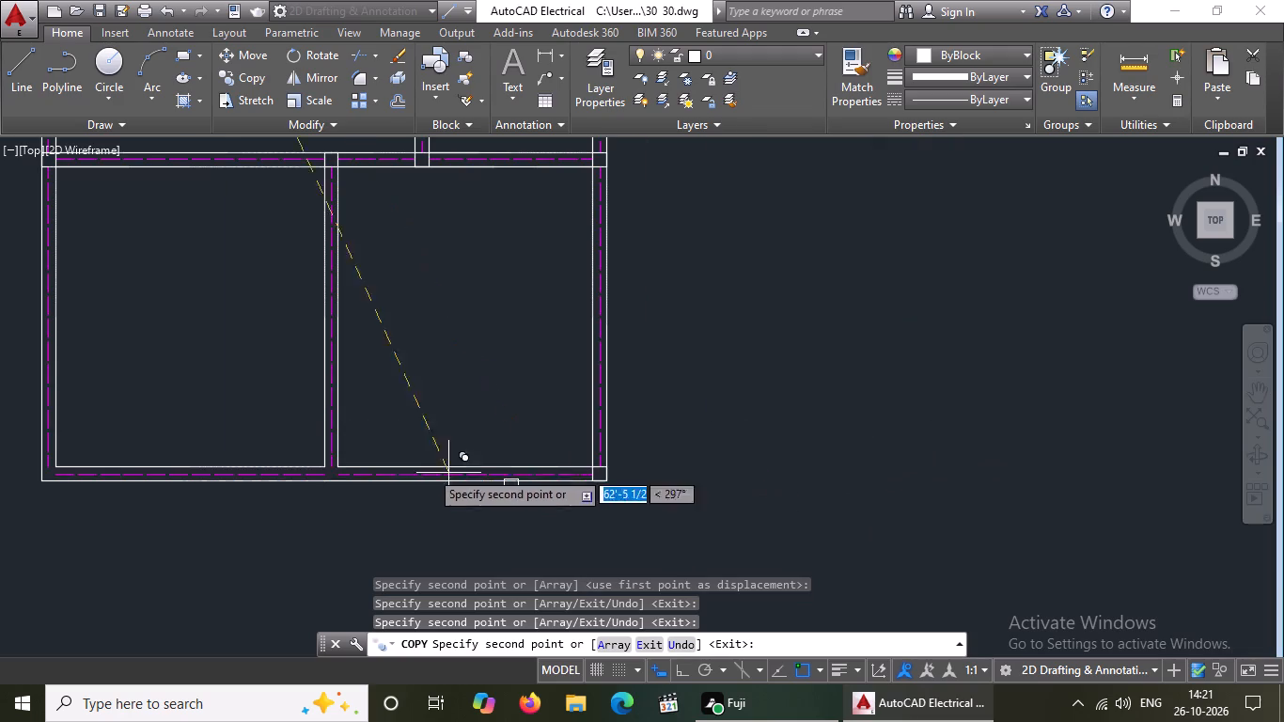
middle_click_drag(490, 508, 580, 526)
scroll(396, 509, "up", 3)
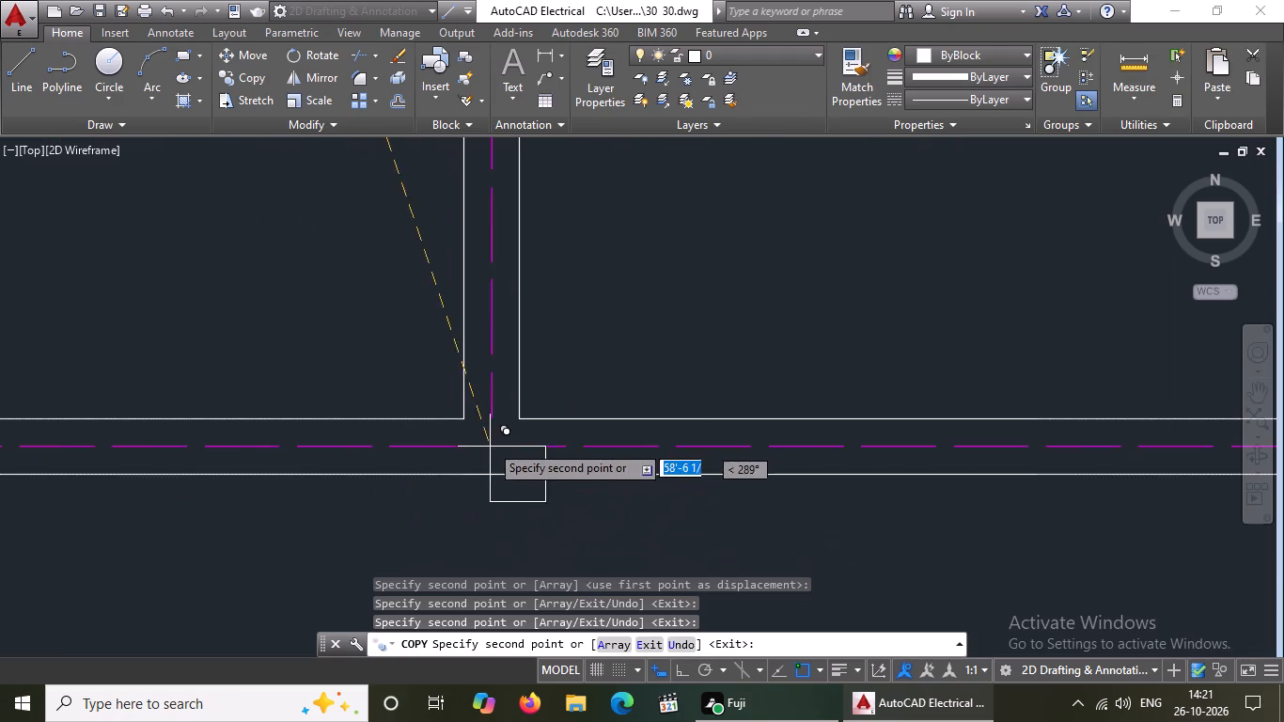
left_click_drag(464, 418, 475, 420)
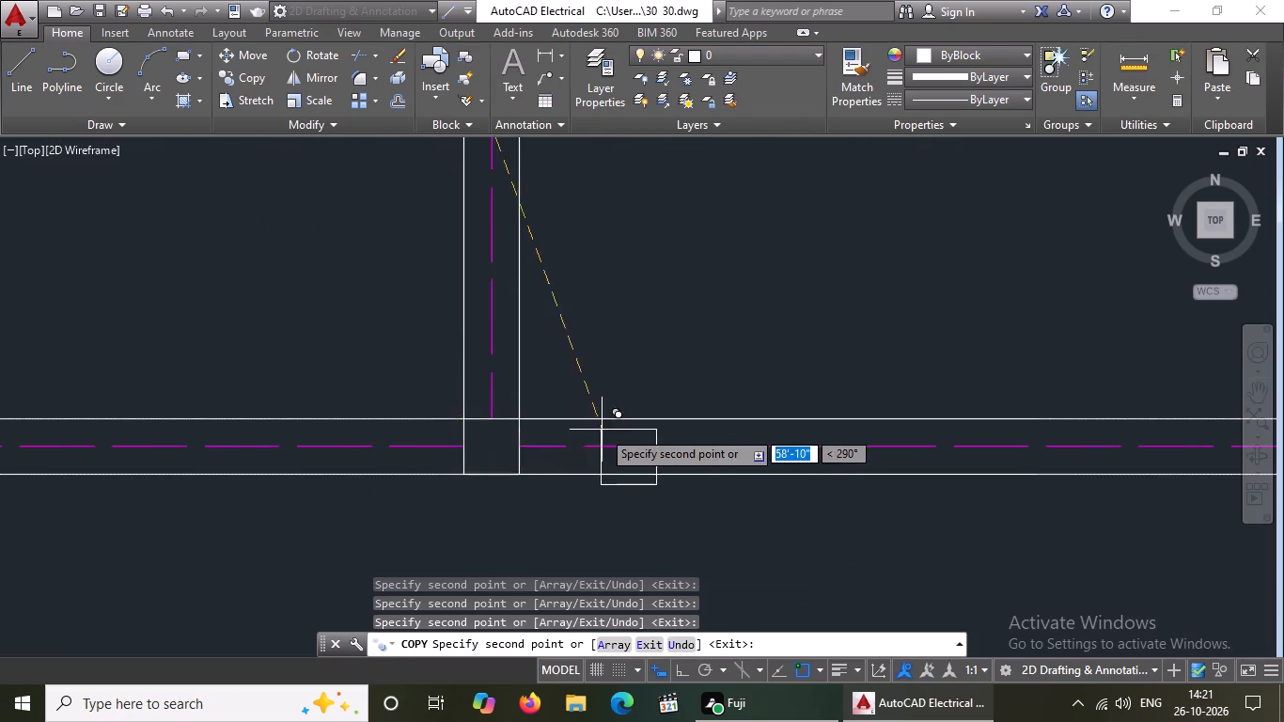
scroll(603, 431, "down", 4)
scroll(410, 438, "up", 2)
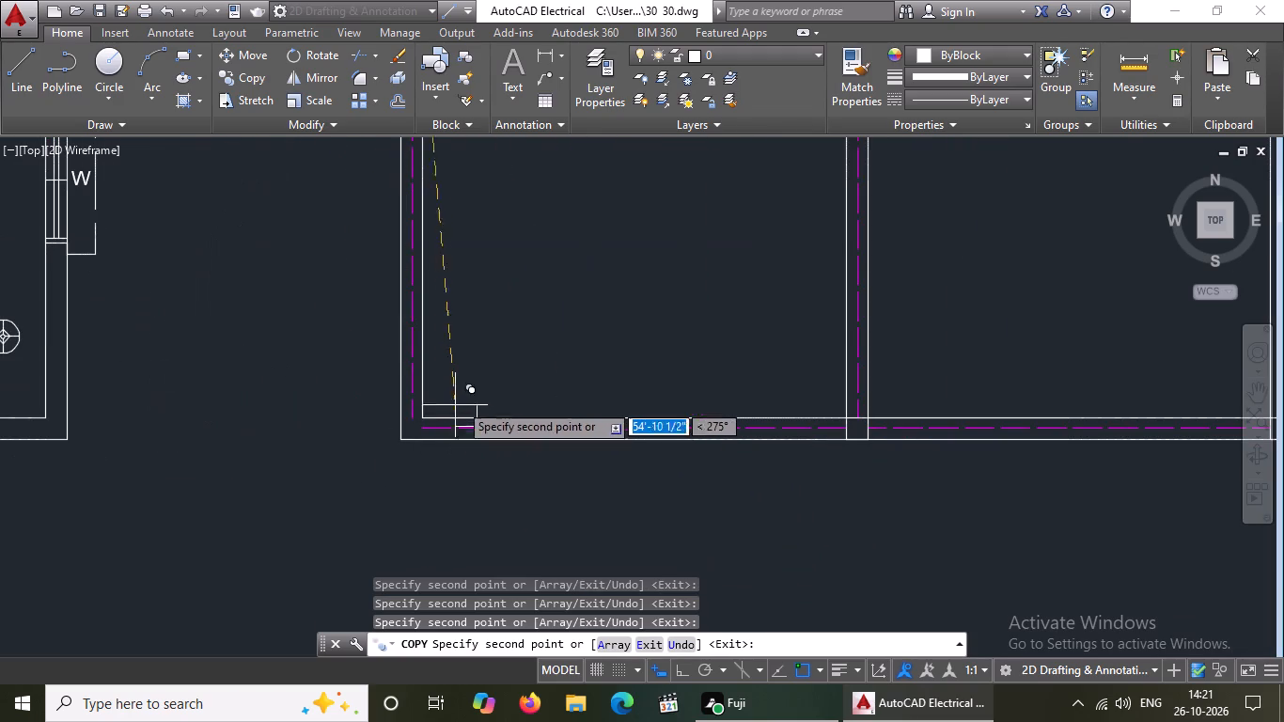
scroll(462, 404, "down", 3)
middle_click_drag(463, 379, 494, 531)
key("Escape")
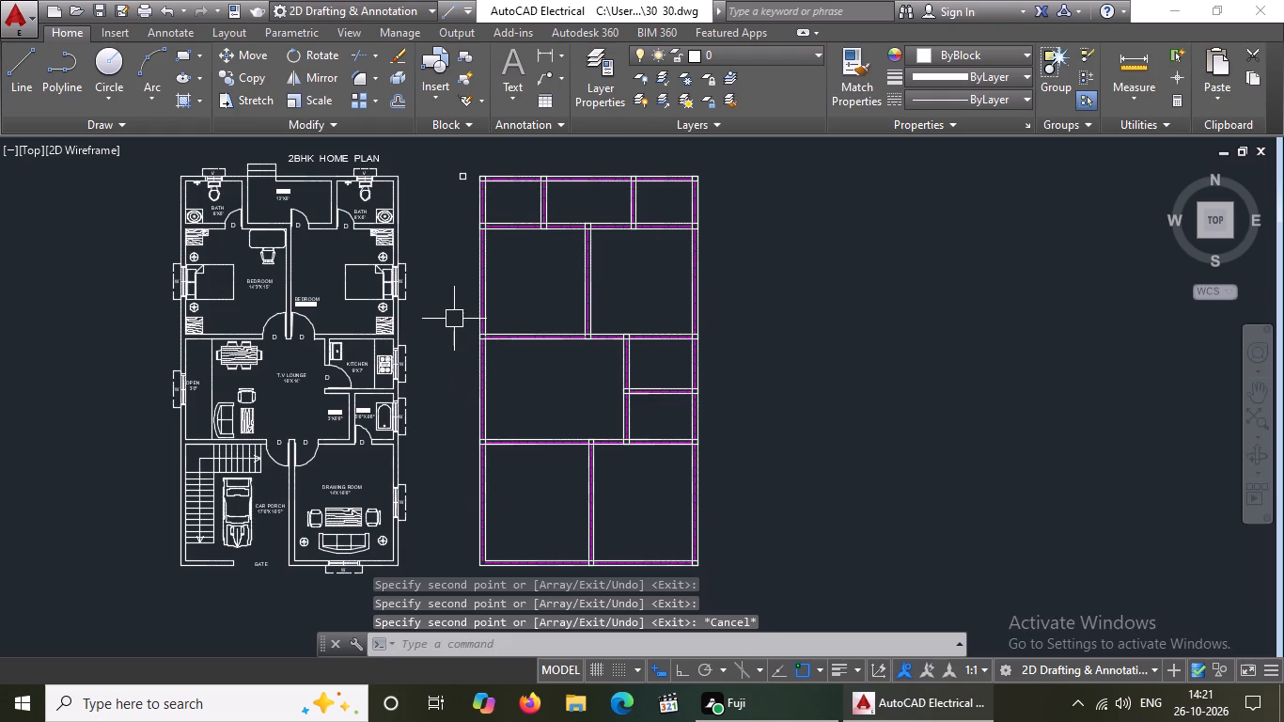
Move the original 9" square by its upper-right corner into the lower-left outer wall corner of the layout.
scroll(462, 170, "up", 3)
left_click_drag(415, 173, 429, 180)
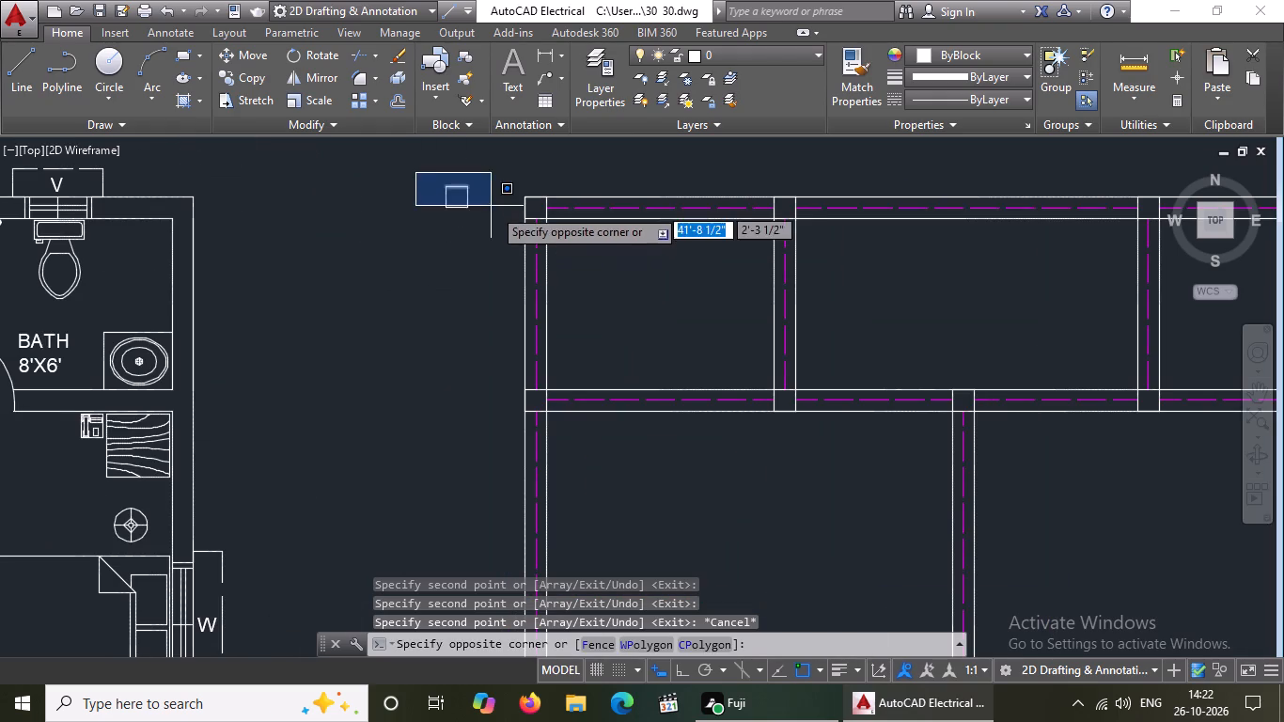
left_click(491, 226)
left_click(236, 51)
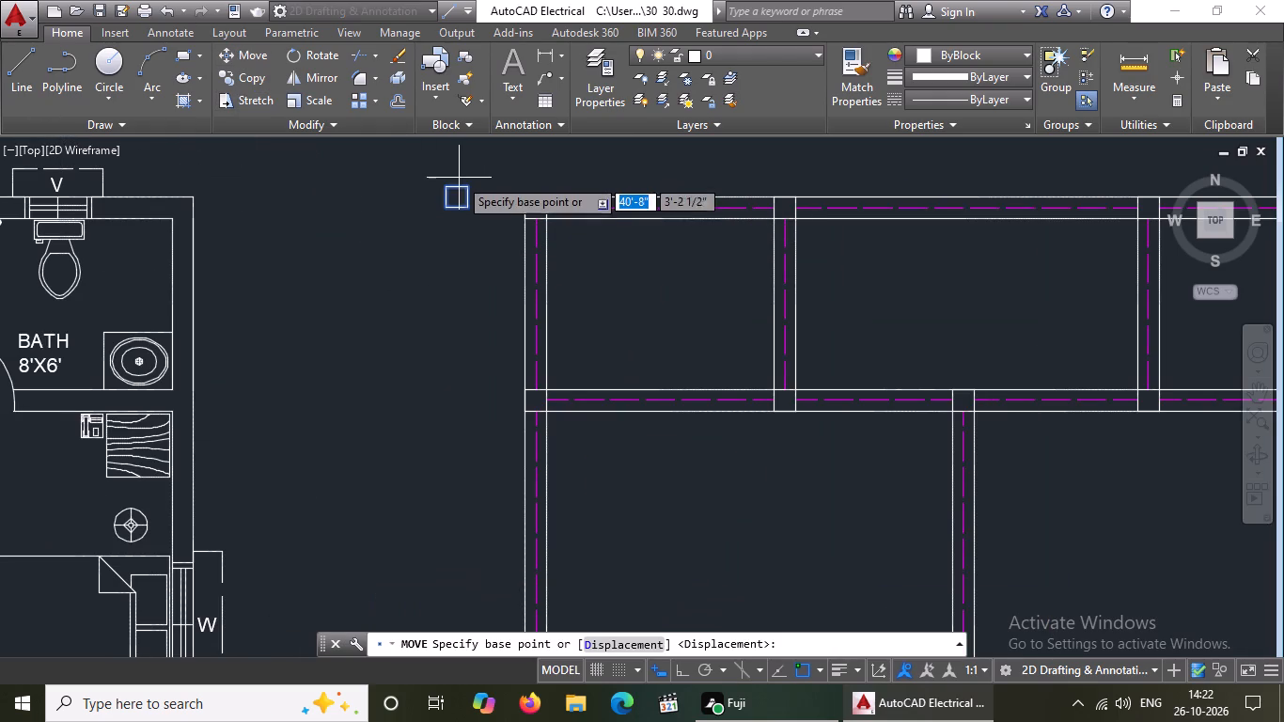
left_click(464, 186)
scroll(501, 195, "down", 4)
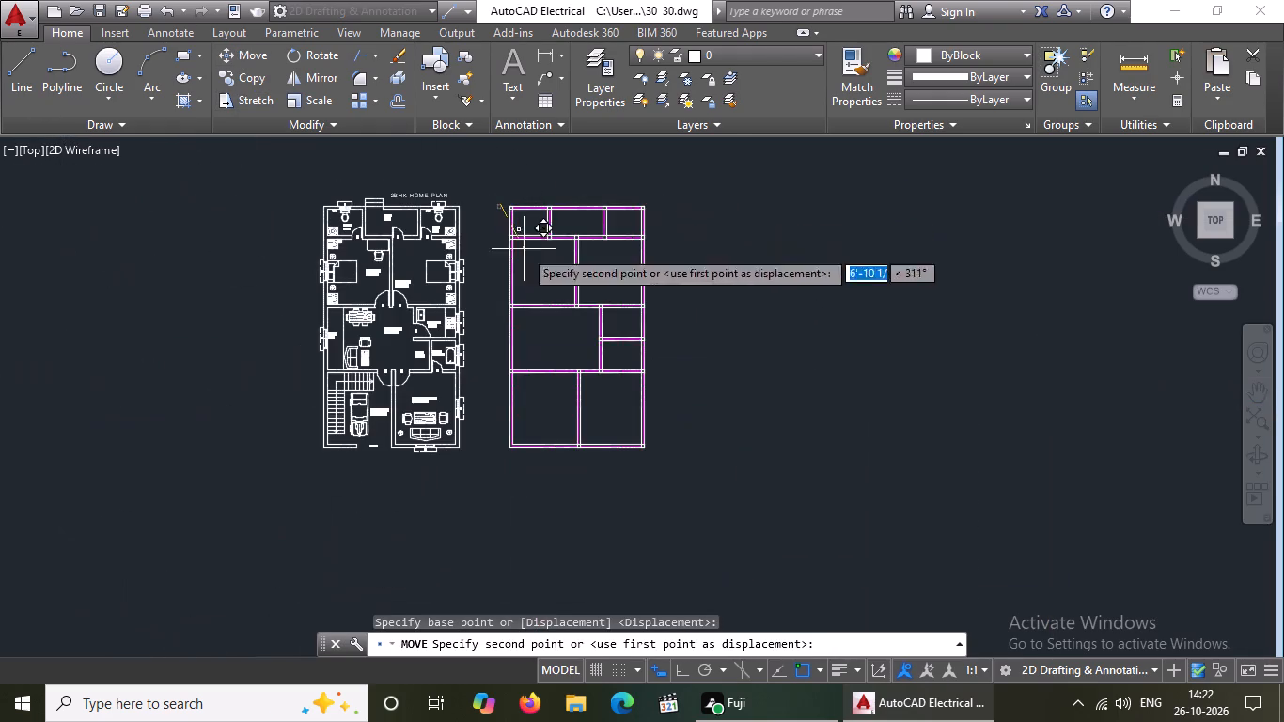
scroll(499, 440, "up", 6)
scroll(641, 423, "down", 3)
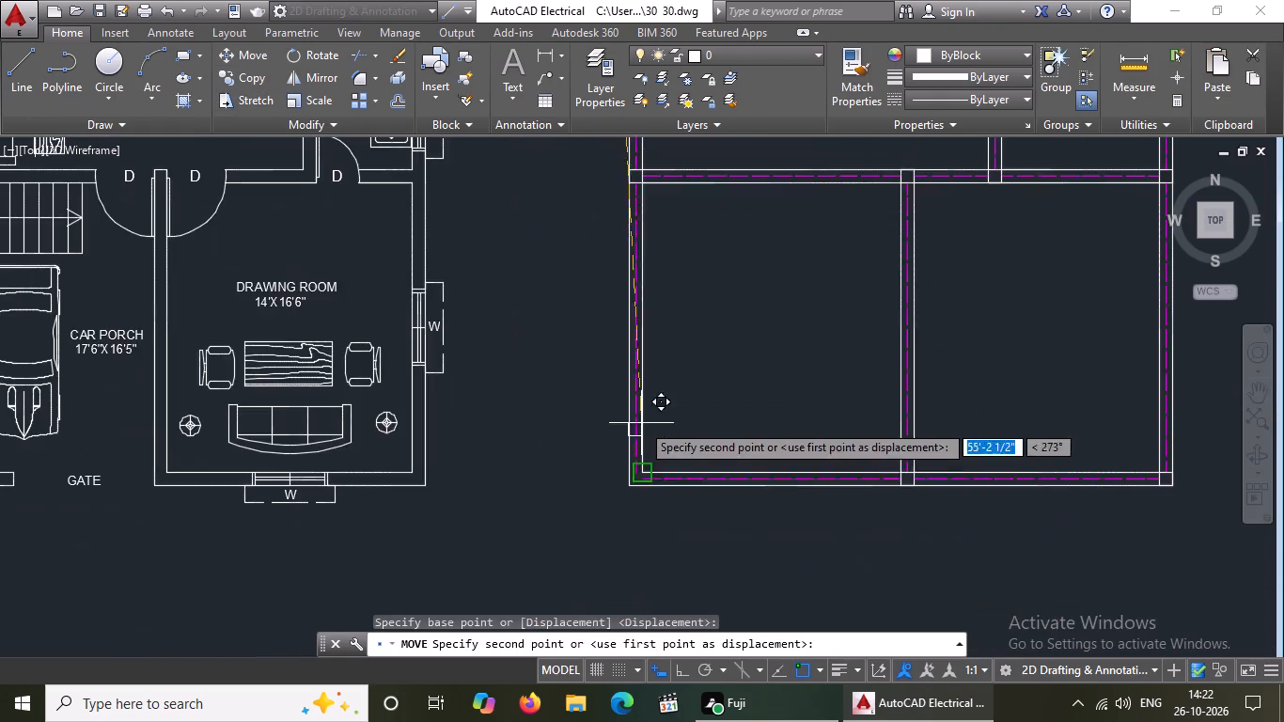
scroll(630, 498, "up", 3)
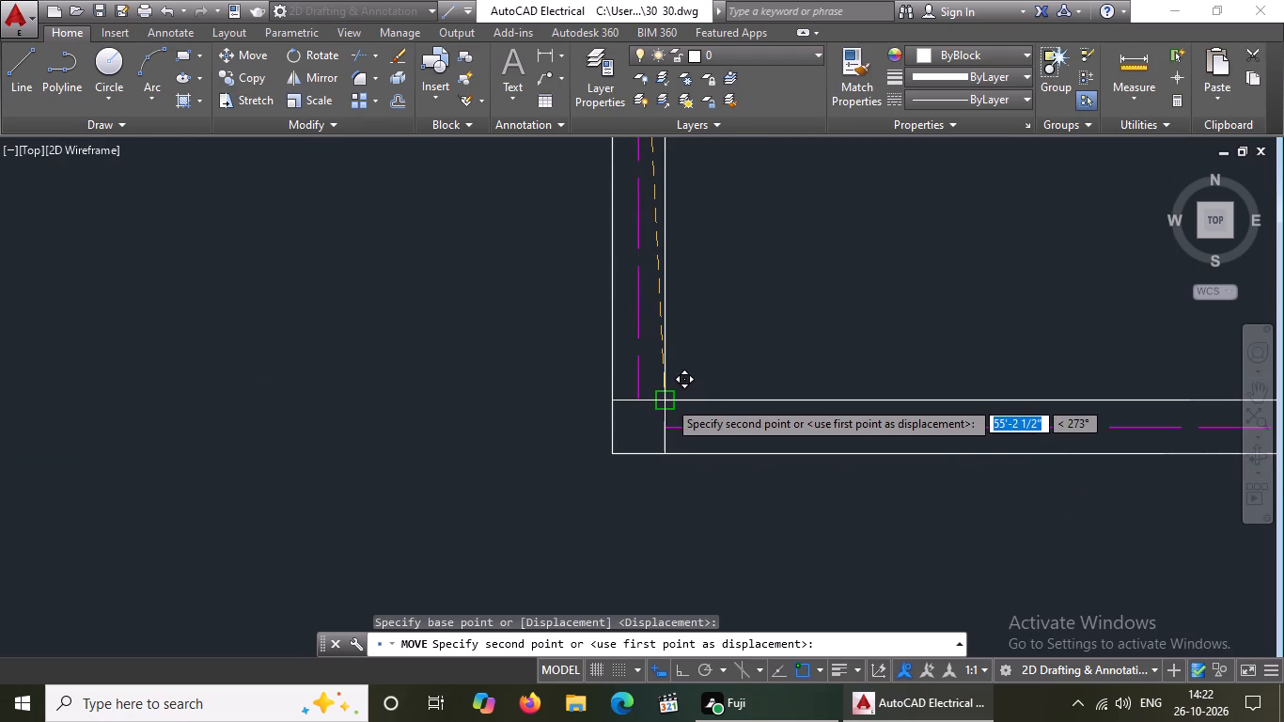
left_click(667, 400)
Examine the column squares at the corners and wall junctions around the layout's top row of rooms.
scroll(670, 427, "down", 5)
middle_click_drag(707, 385, 680, 557)
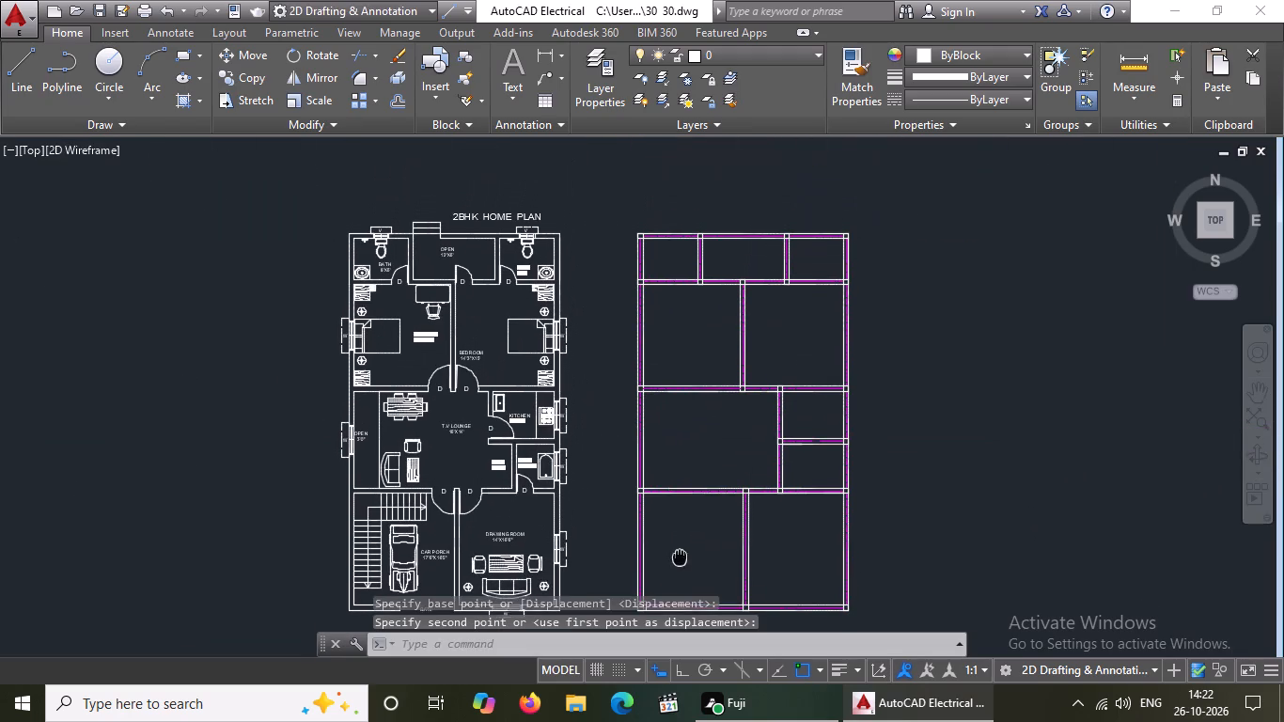
middle_click_drag(680, 557, 680, 558)
scroll(699, 228, "up", 3)
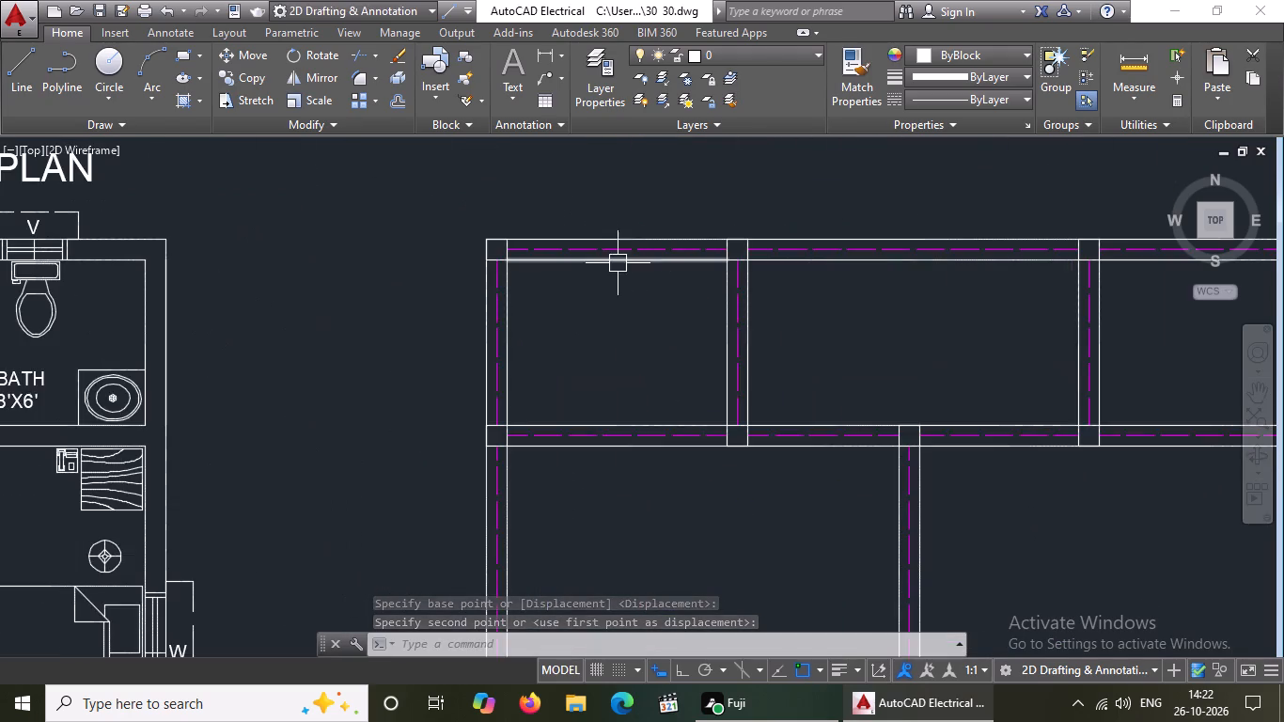
scroll(597, 273, "up", 2)
key("Escape")
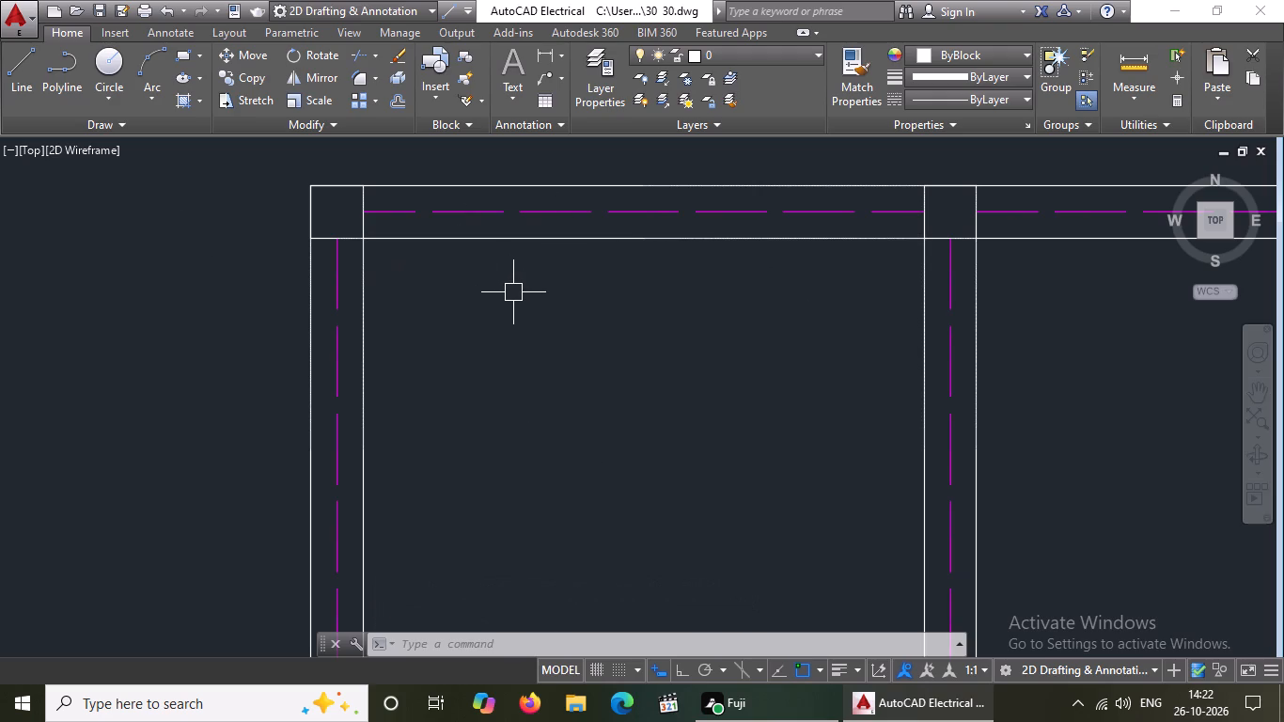
scroll(462, 279, "down", 2)
middle_click_drag(465, 279, 490, 353)
scroll(495, 287, "down", 2)
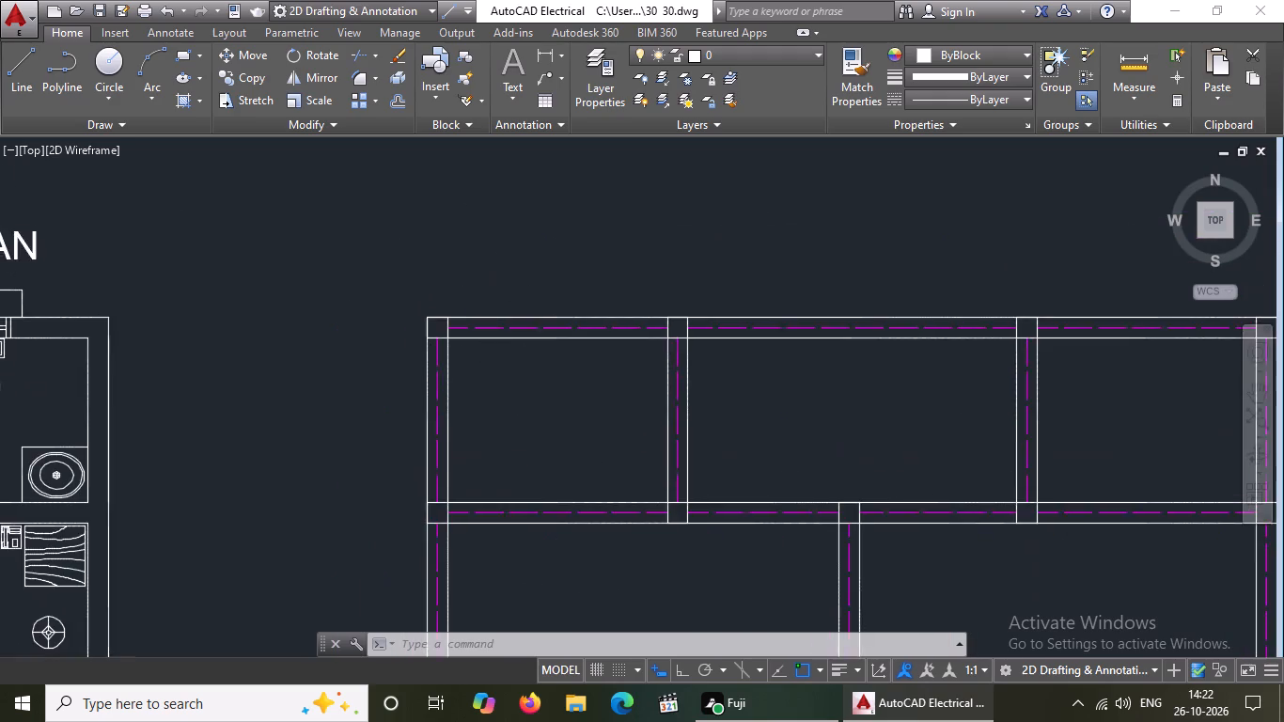
scroll(495, 287, "down", 1)
scroll(493, 334, "up", 4)
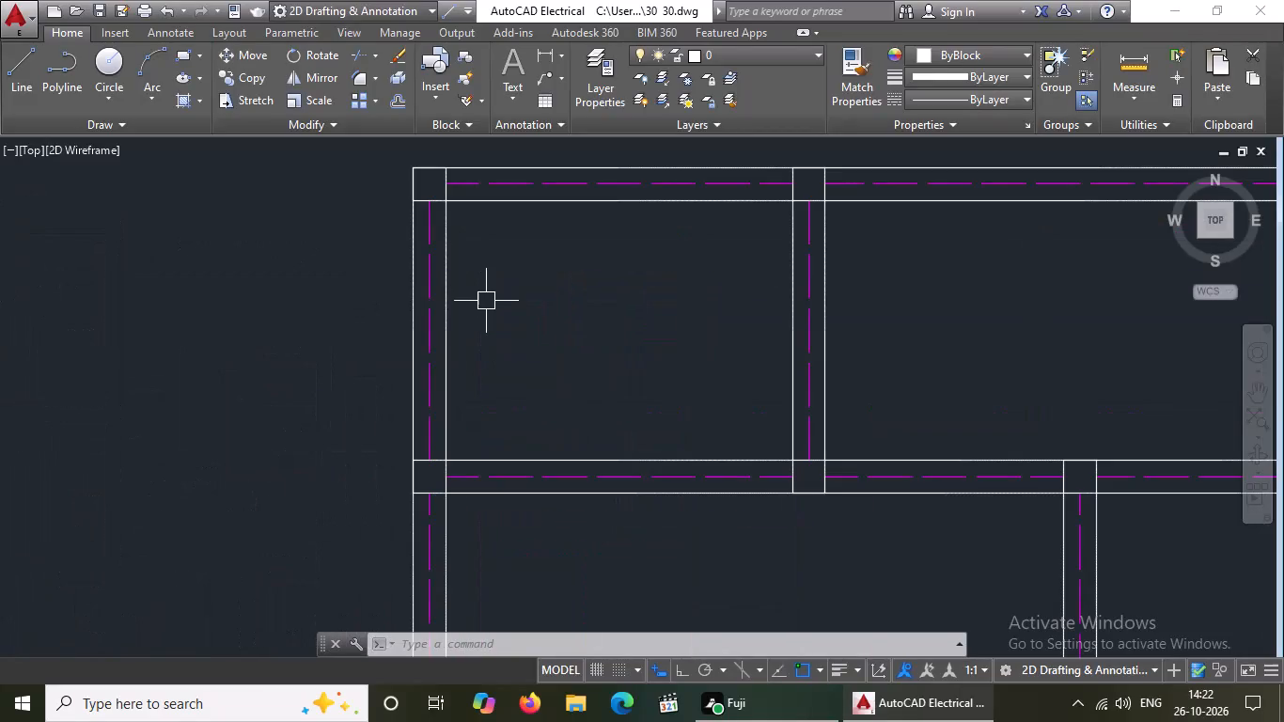
scroll(490, 312, "down", 1)
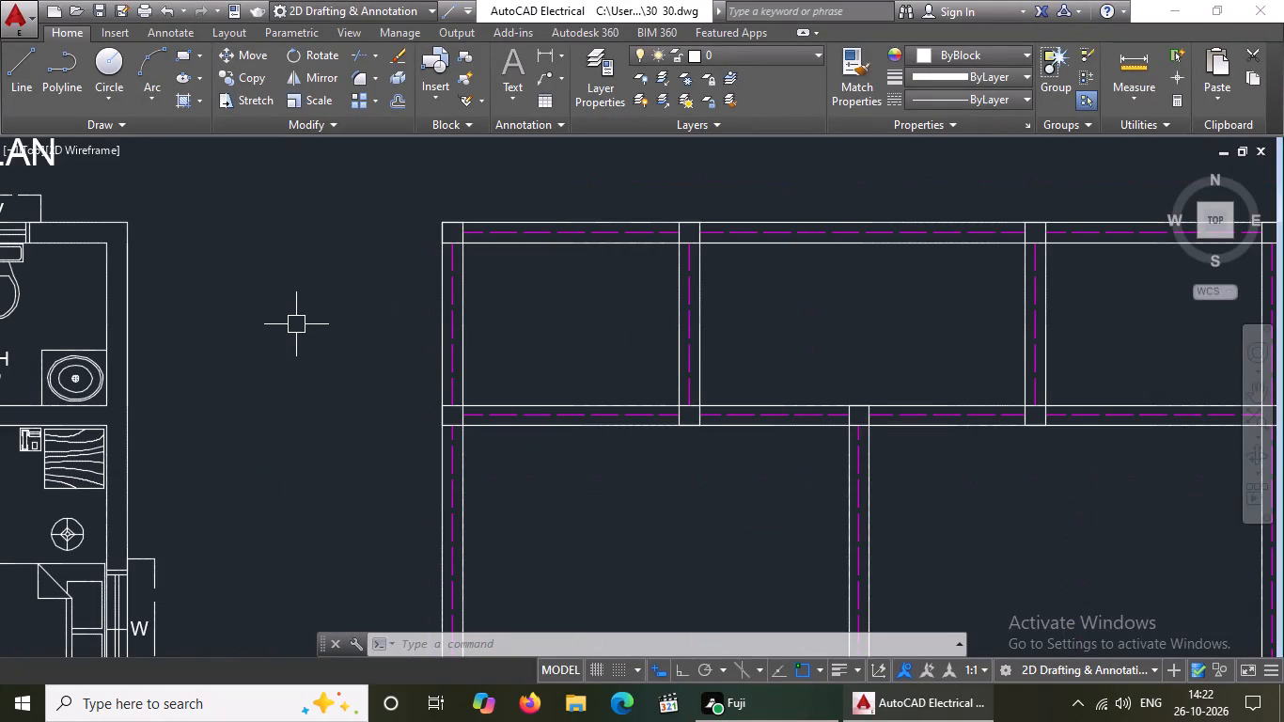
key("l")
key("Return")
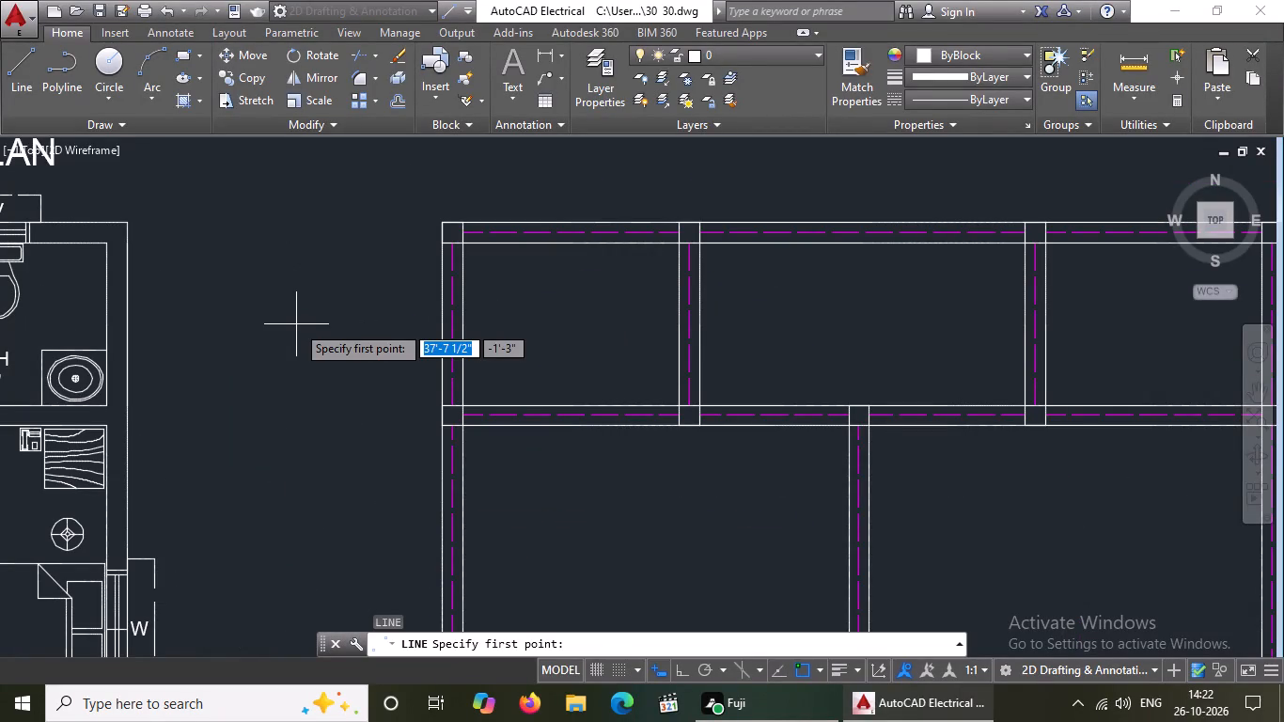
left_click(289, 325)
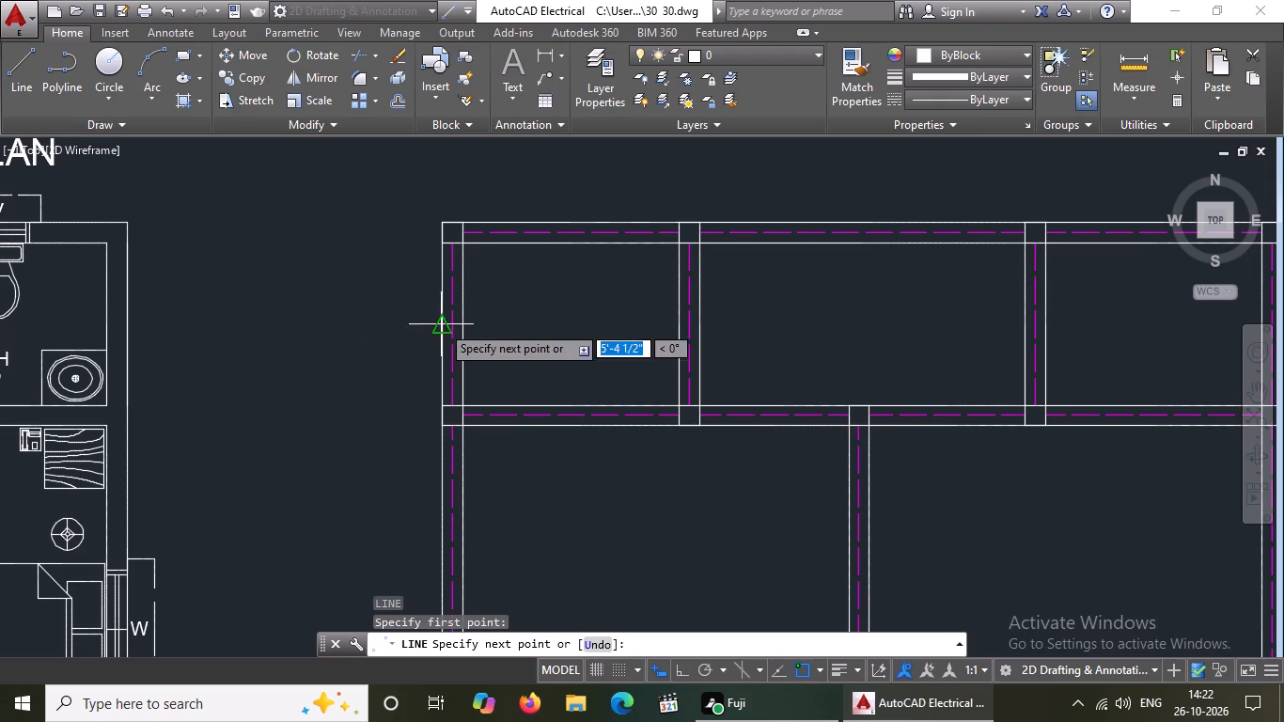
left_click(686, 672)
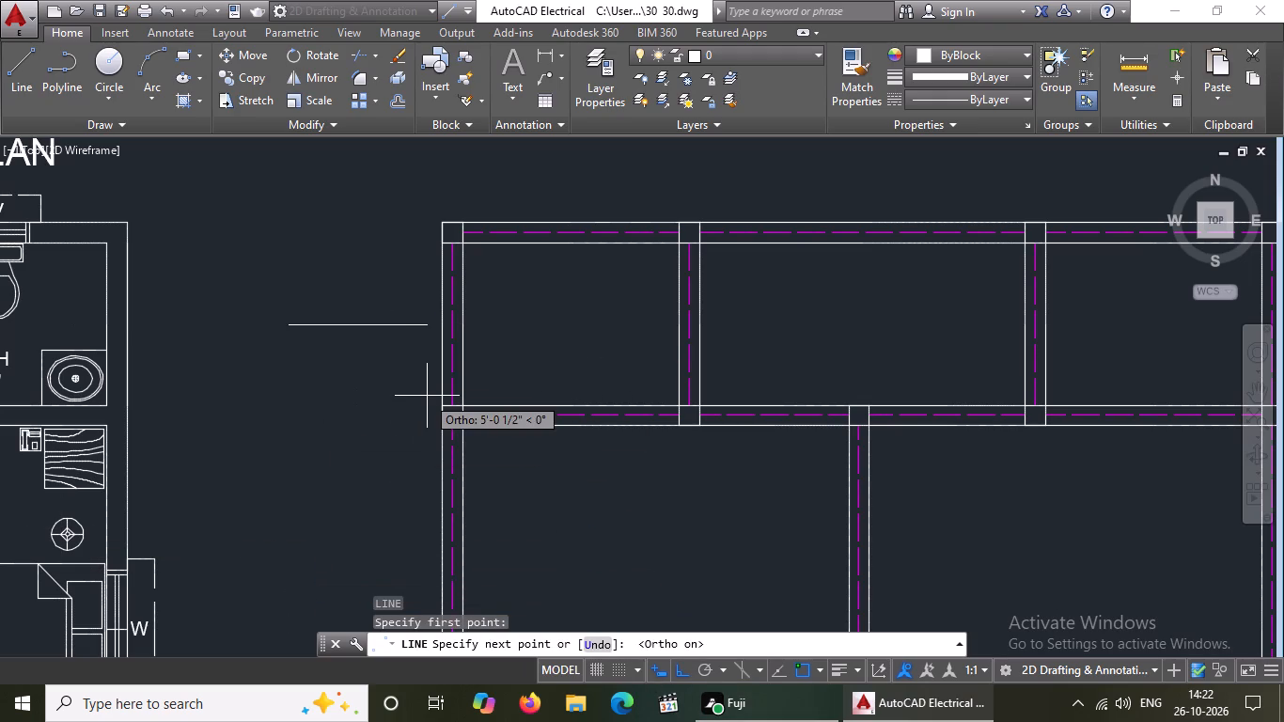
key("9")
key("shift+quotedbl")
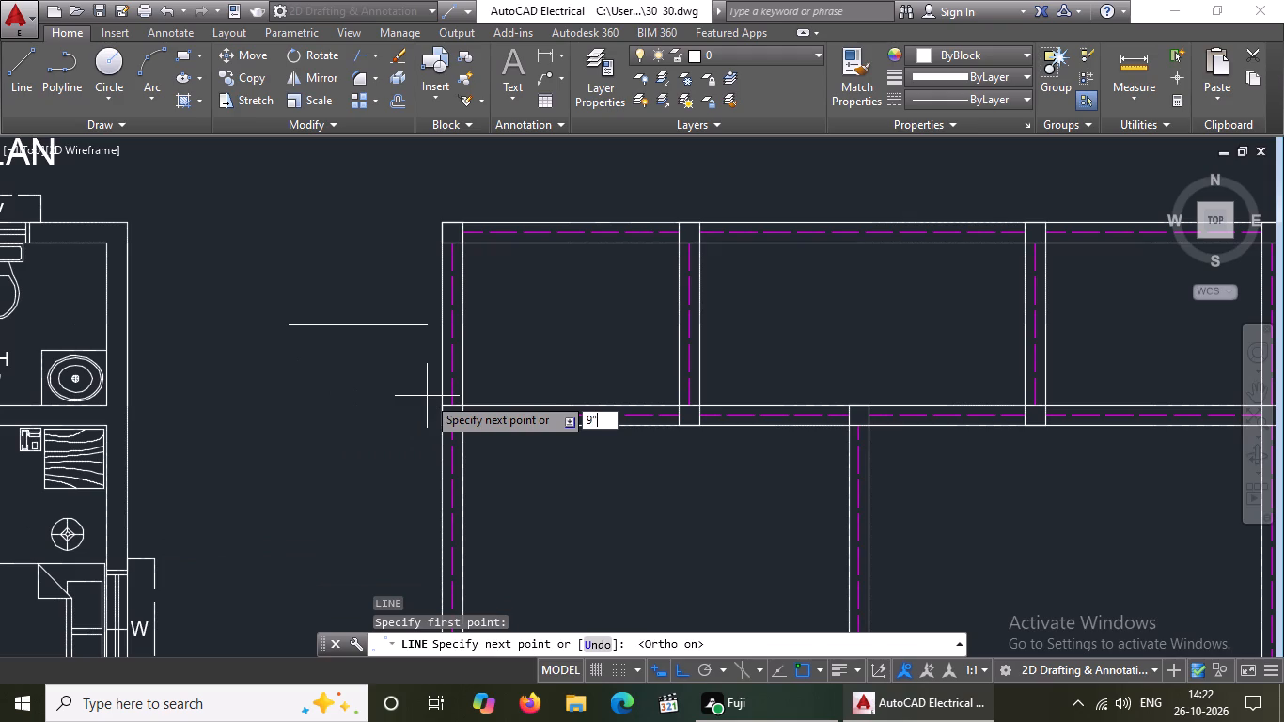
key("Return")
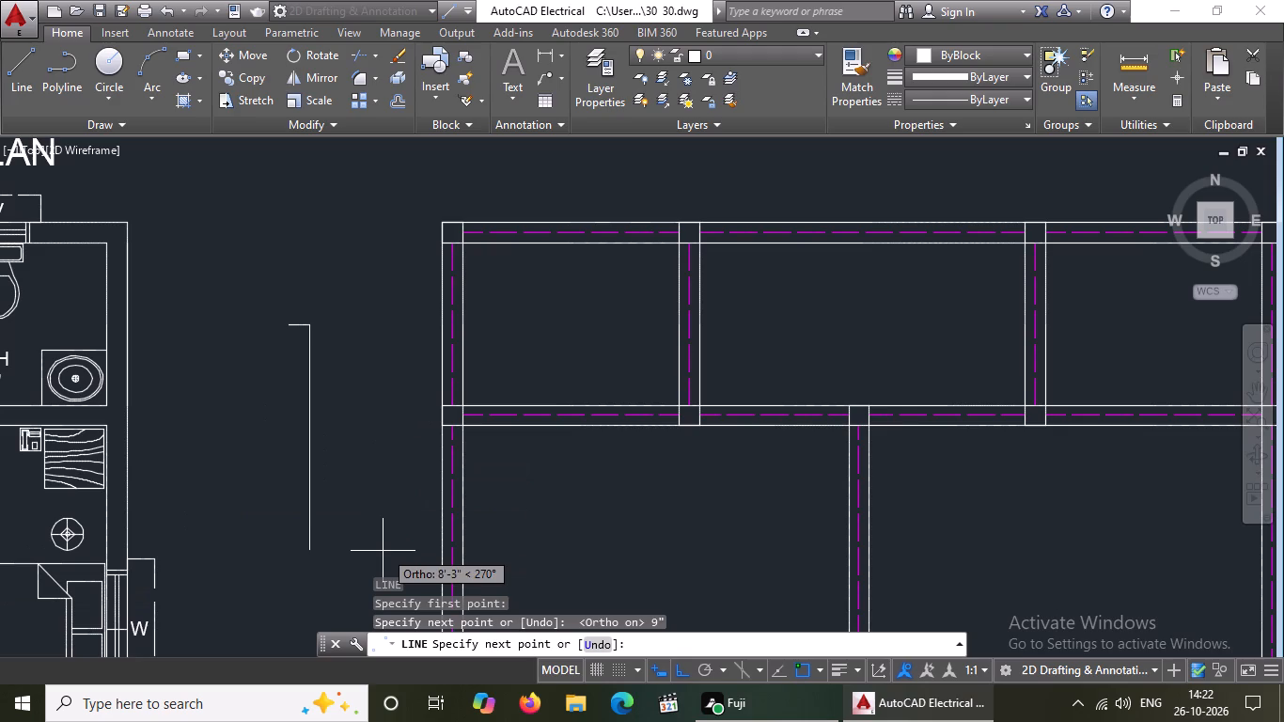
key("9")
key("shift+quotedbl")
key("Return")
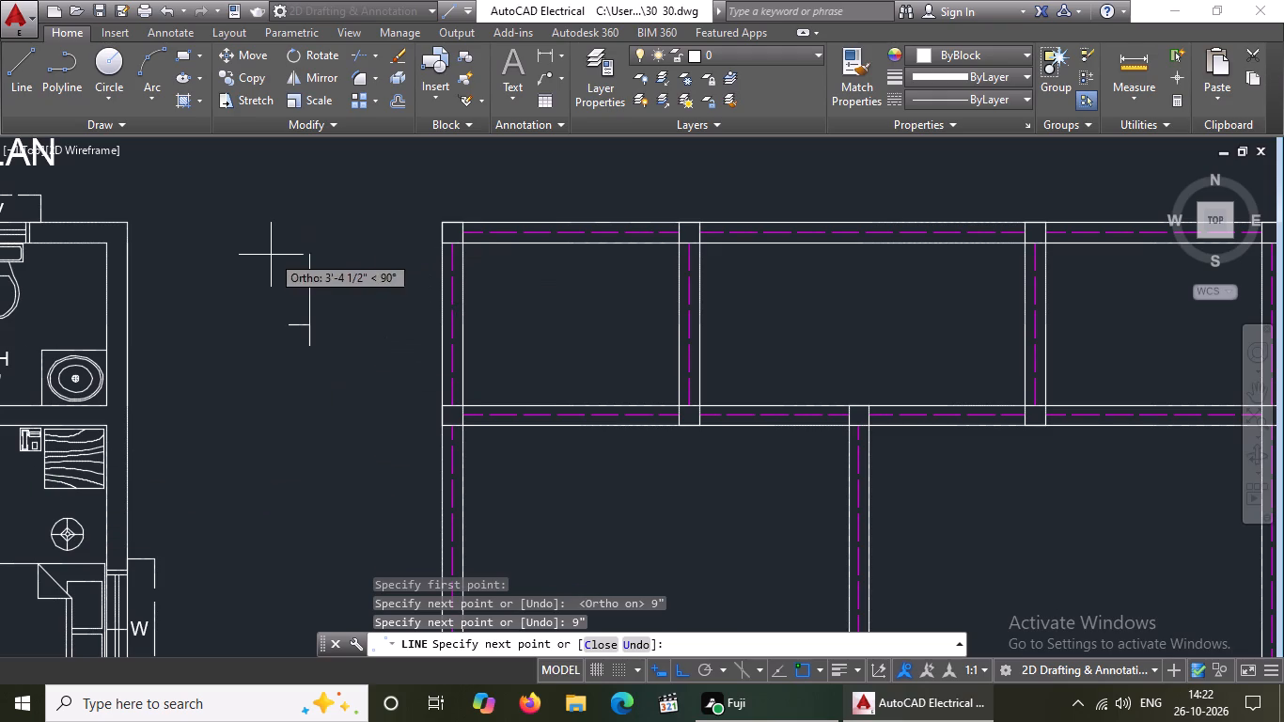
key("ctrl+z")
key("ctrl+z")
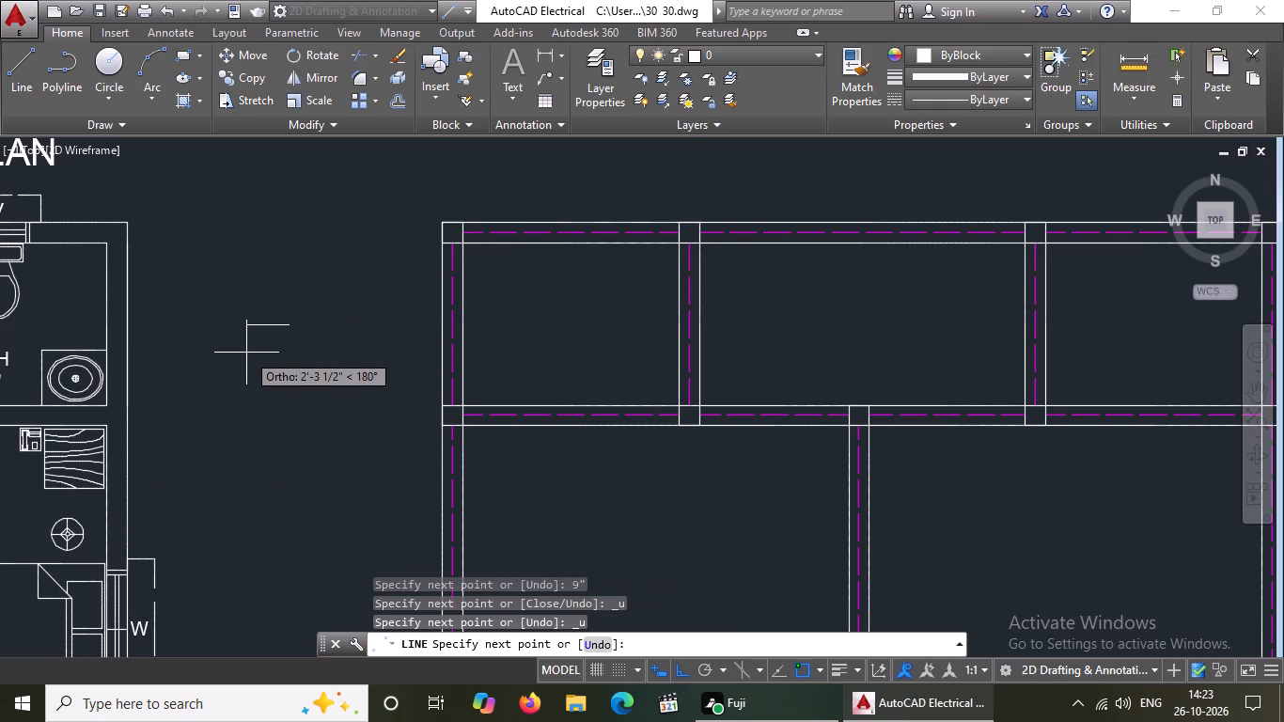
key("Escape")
Draw an 8' by 8' square from lines in the empty area beside the 2BHK home plan's bath and bedroom side.
scroll(370, 250, "up", 1)
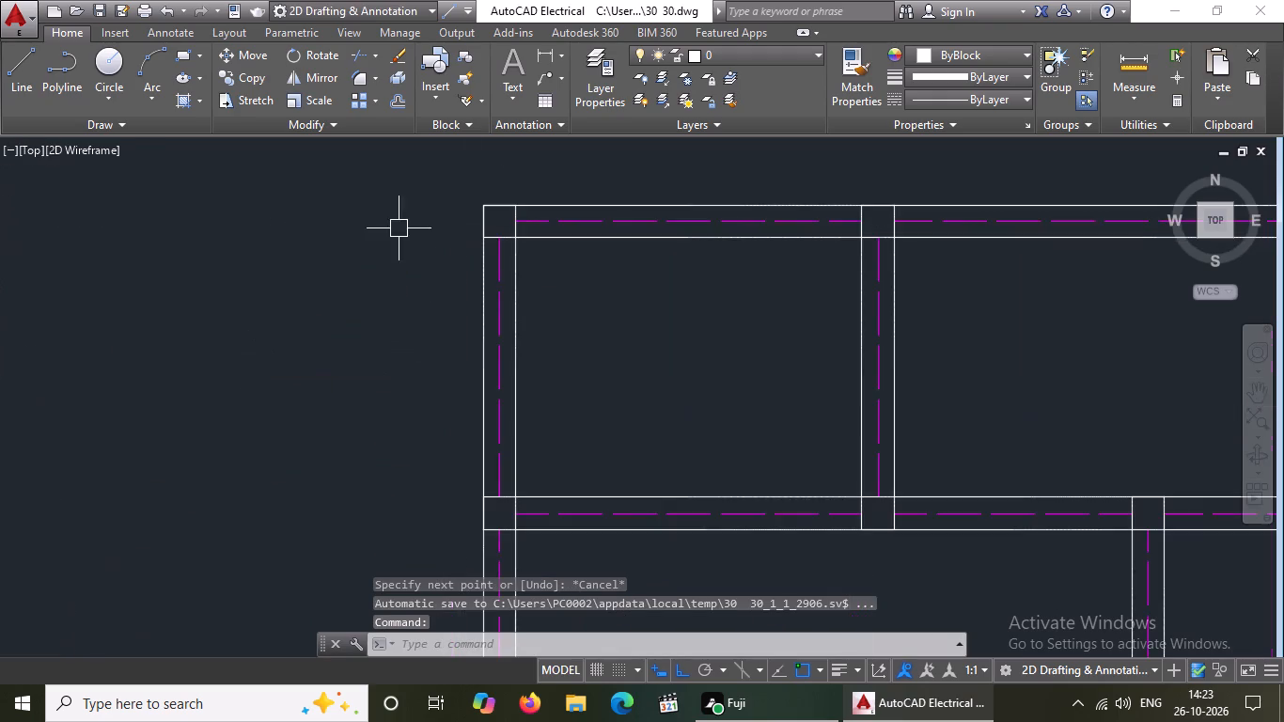
scroll(455, 223, "down", 4)
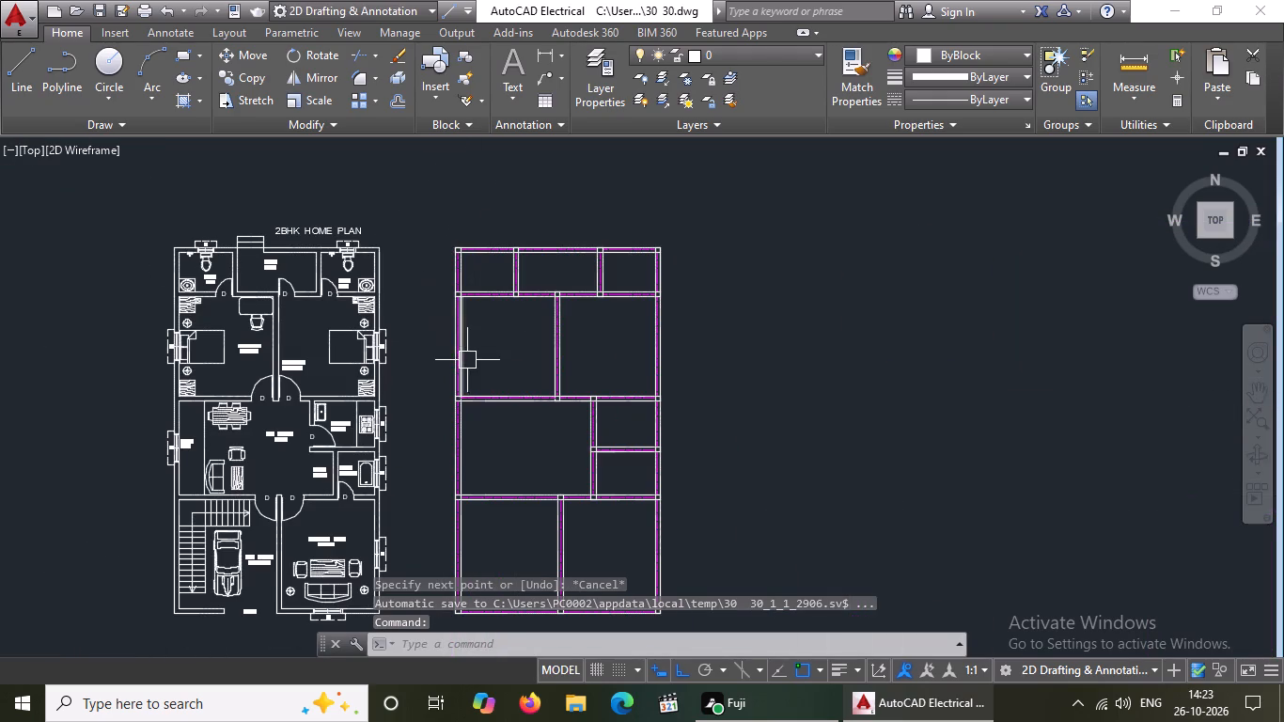
middle_click_drag(465, 358, 446, 297)
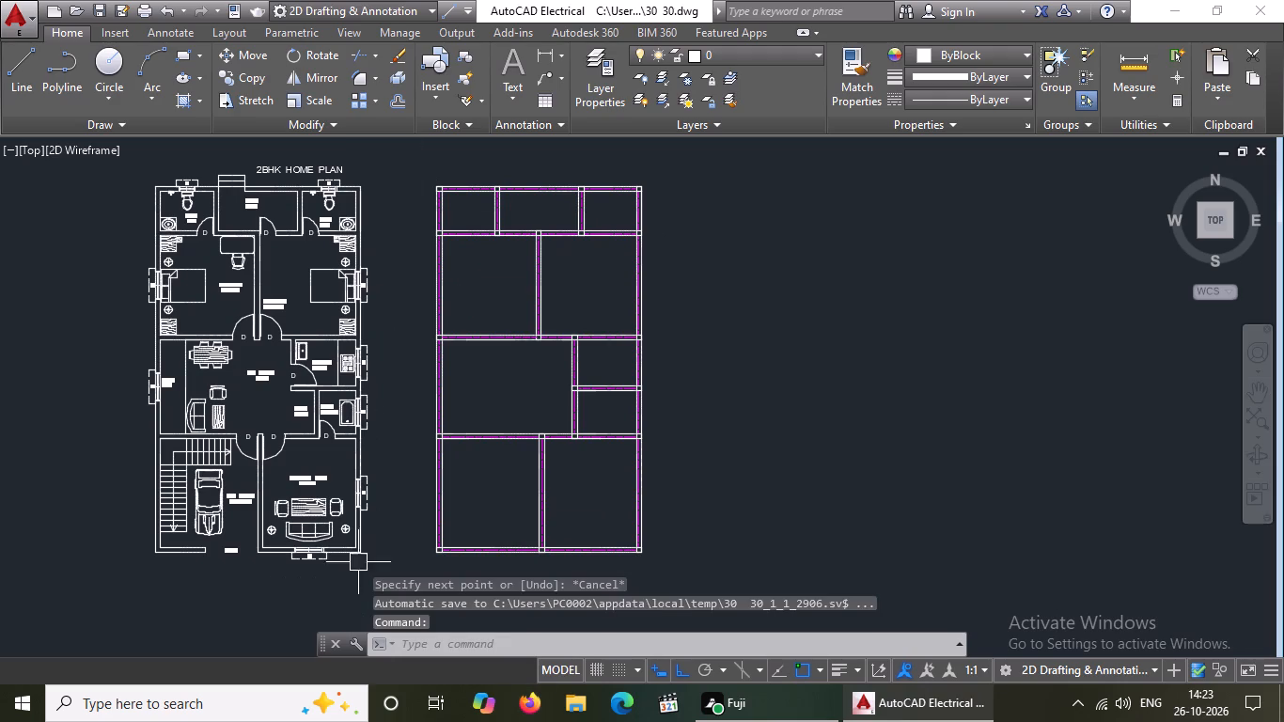
middle_click_drag(242, 510, 283, 535)
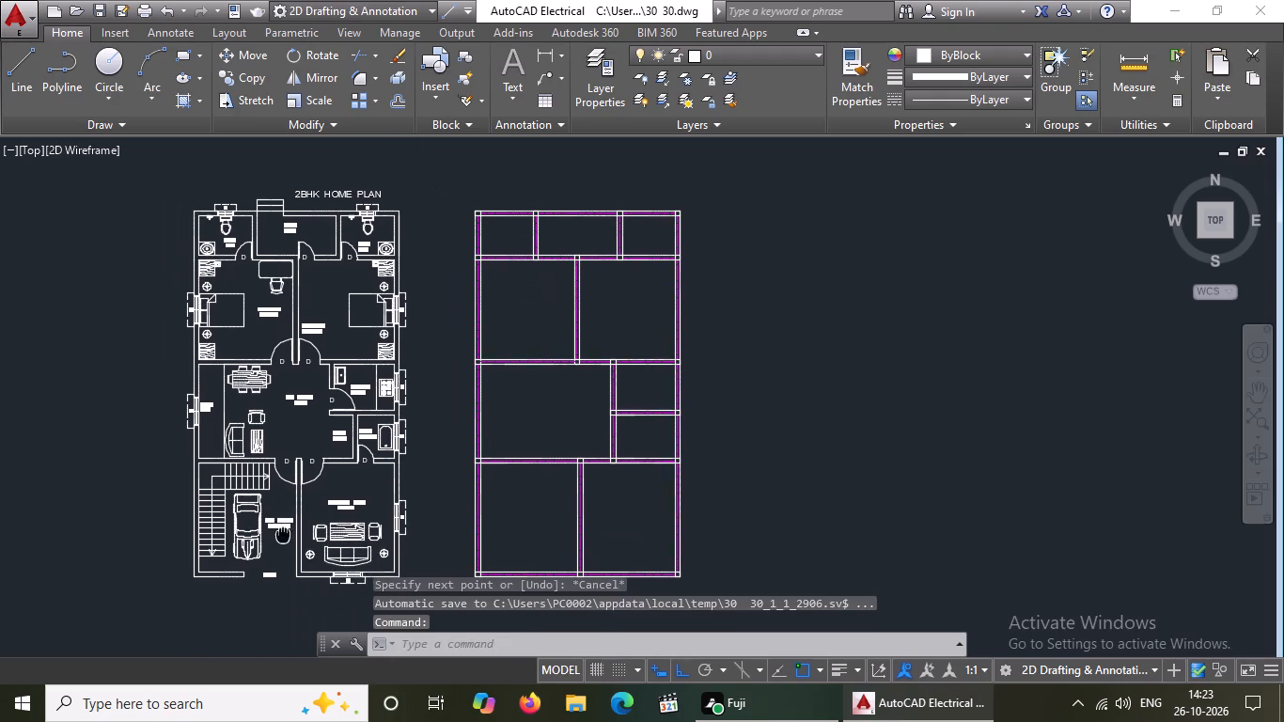
middle_click_drag(283, 535, 284, 536)
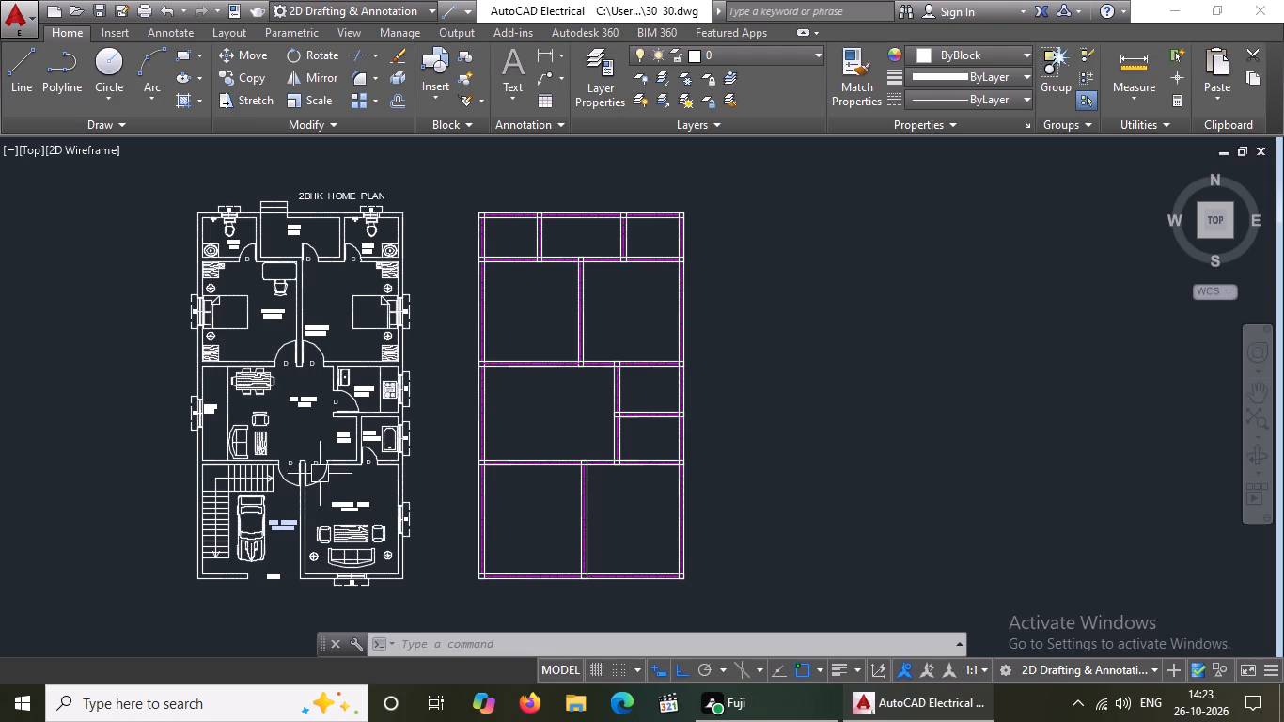
middle_click_drag(451, 430, 763, 419)
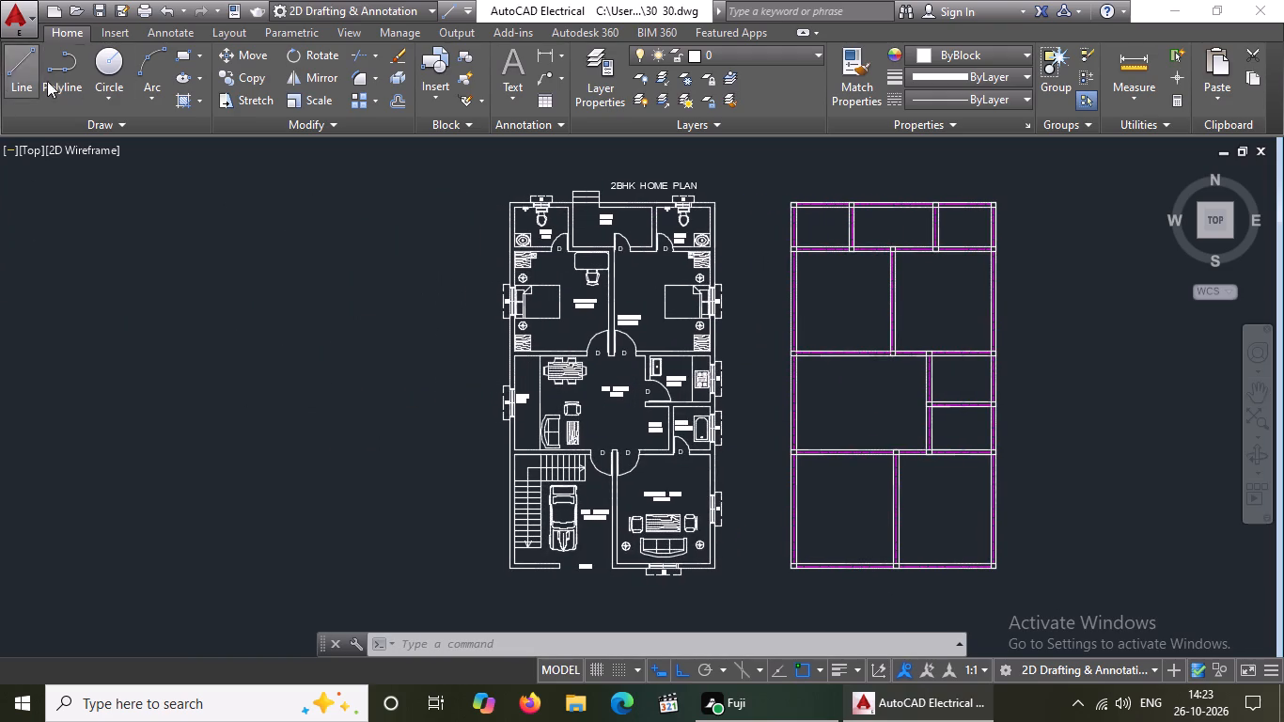
left_click(18, 63)
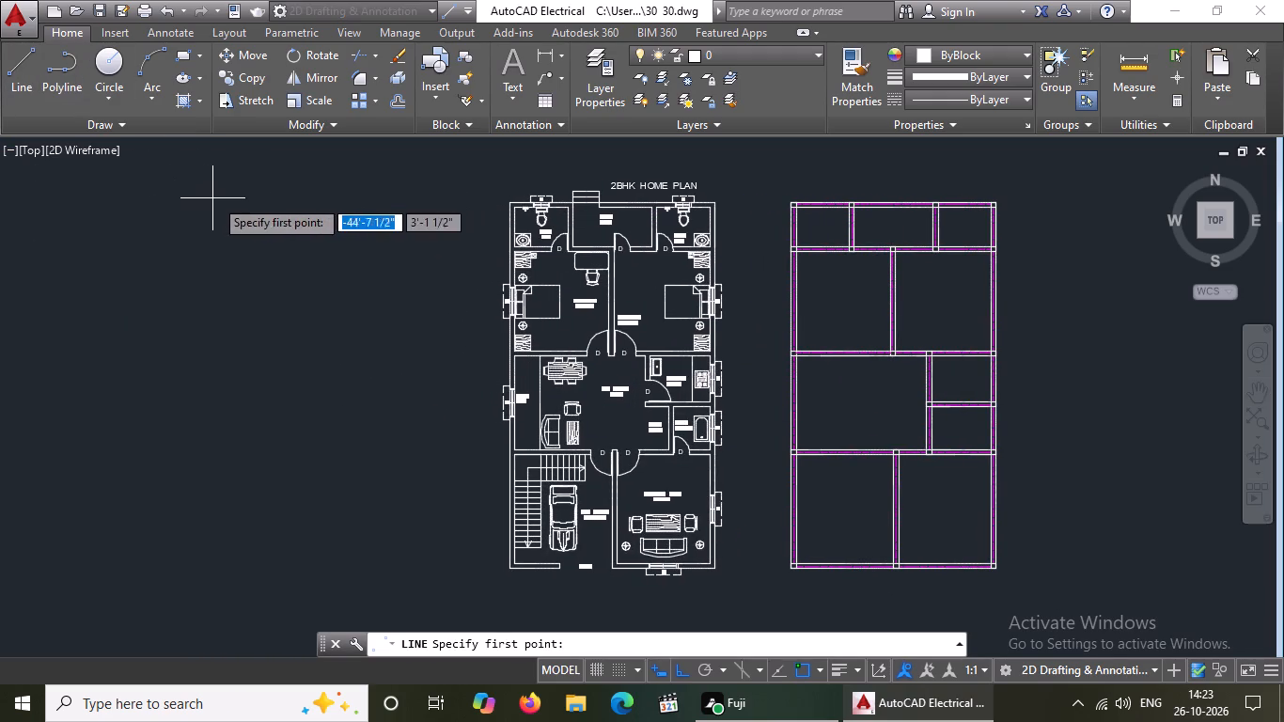
left_click(179, 195)
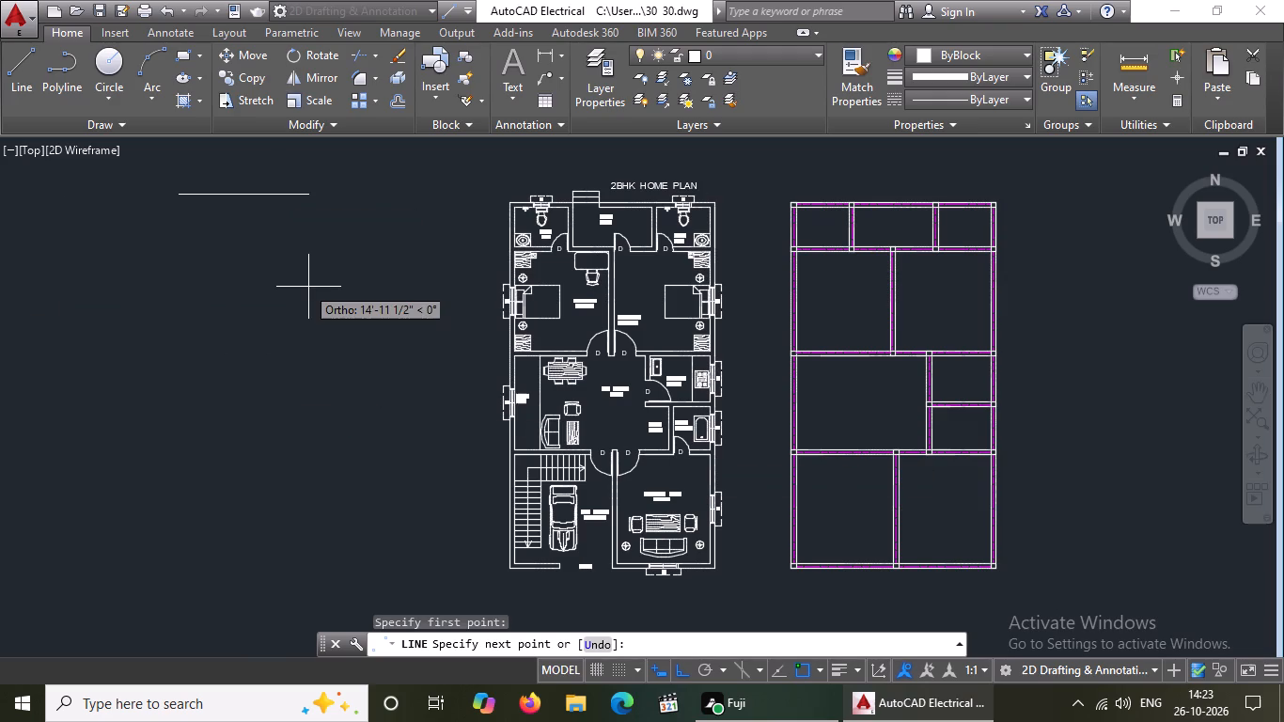
scroll(189, 171, "up", 2)
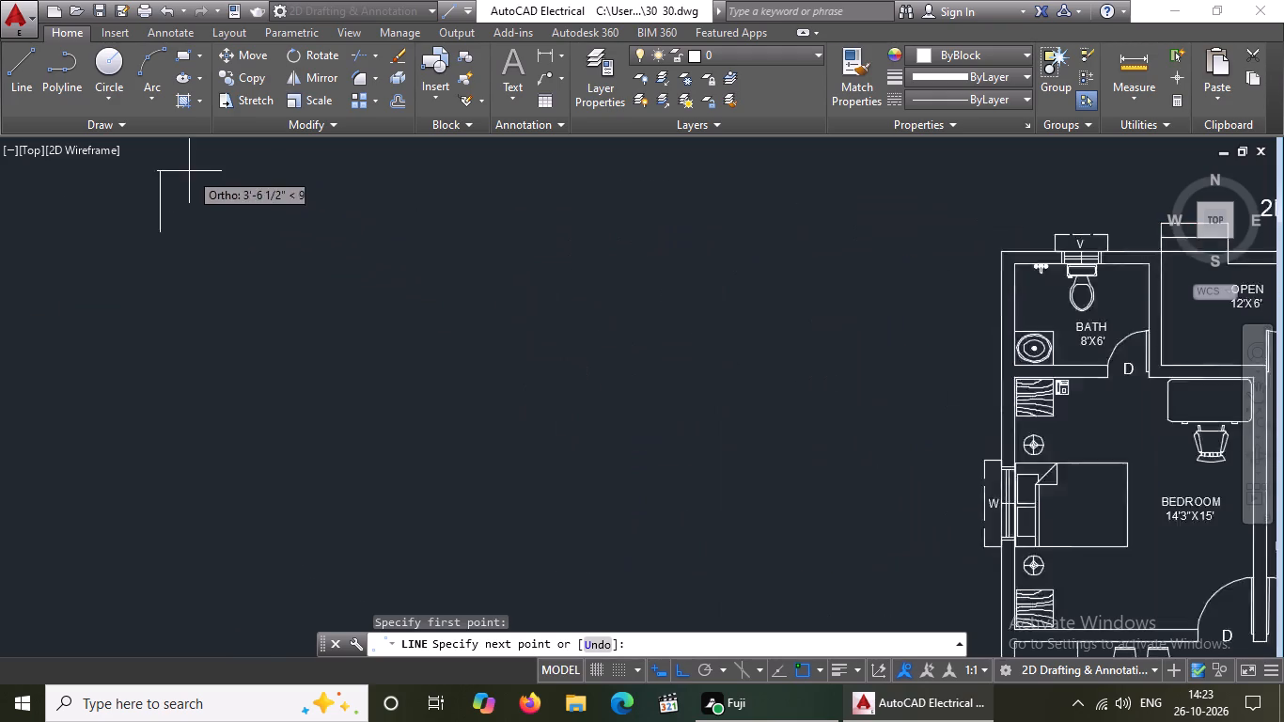
scroll(189, 171, "up", 1)
type("8'")
key("Return")
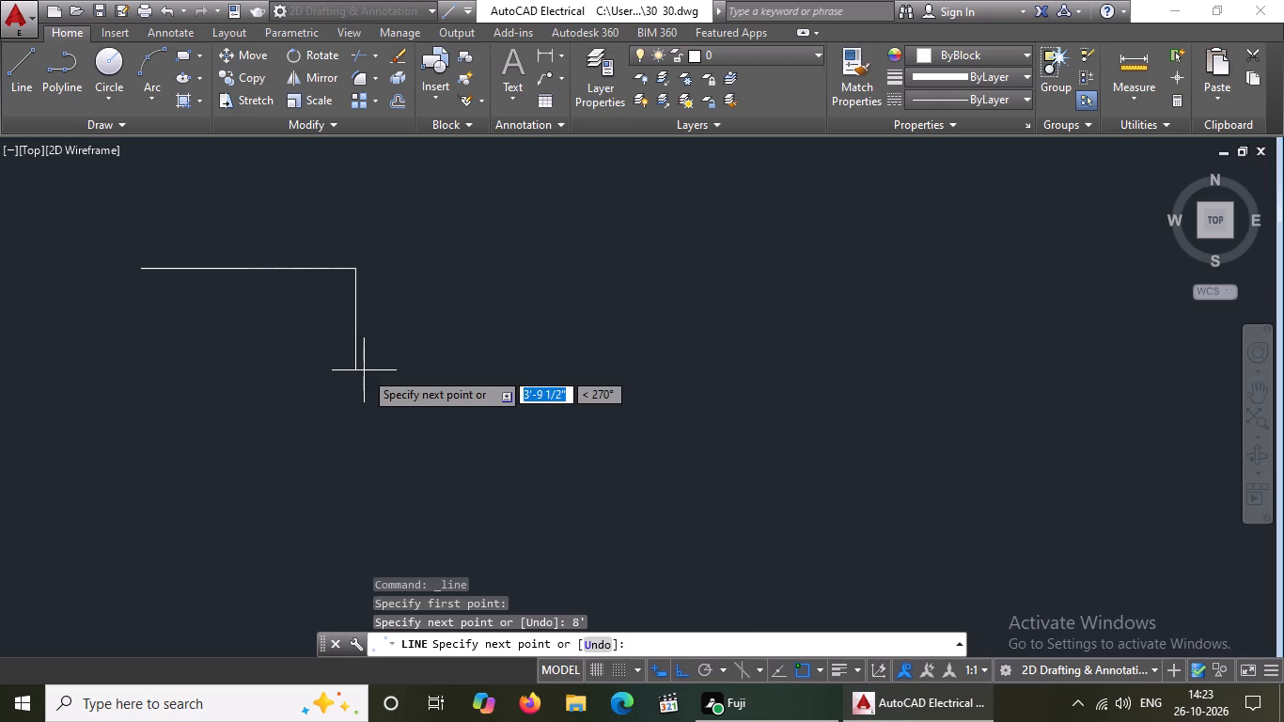
type("8'")
key("Return")
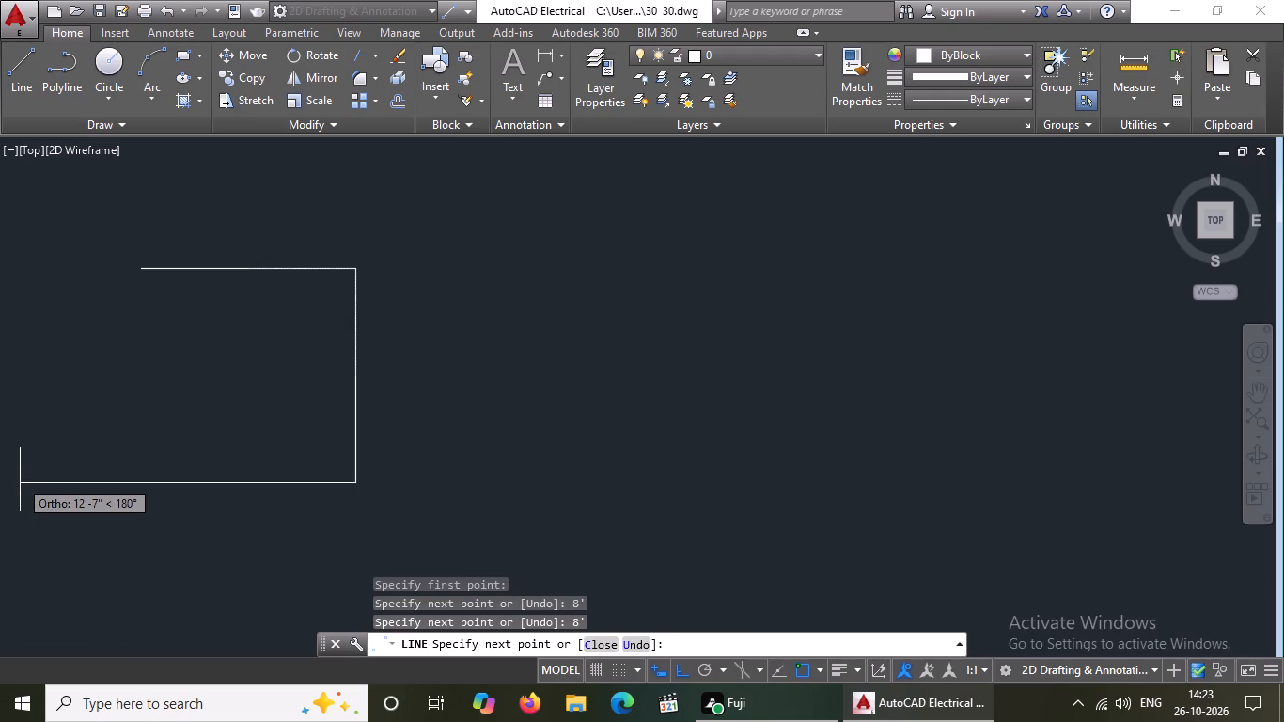
type("8'")
key("Return")
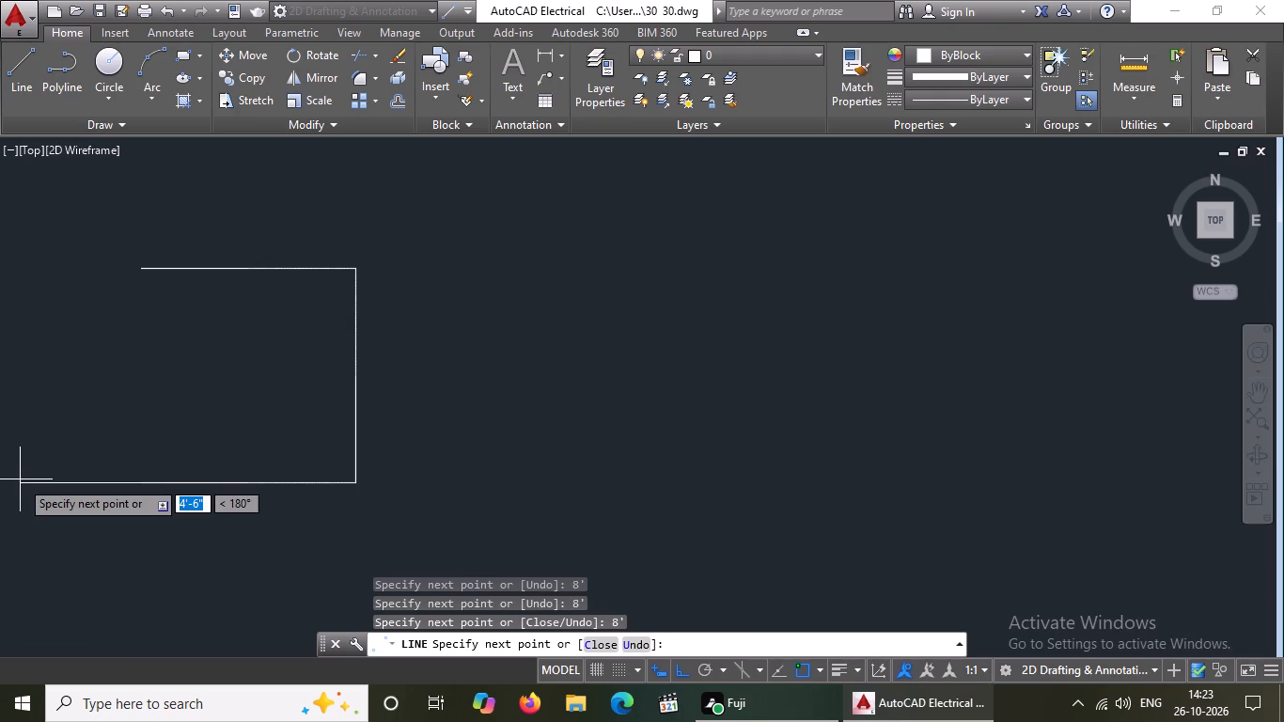
type("8'")
key("Return")
key("Return")
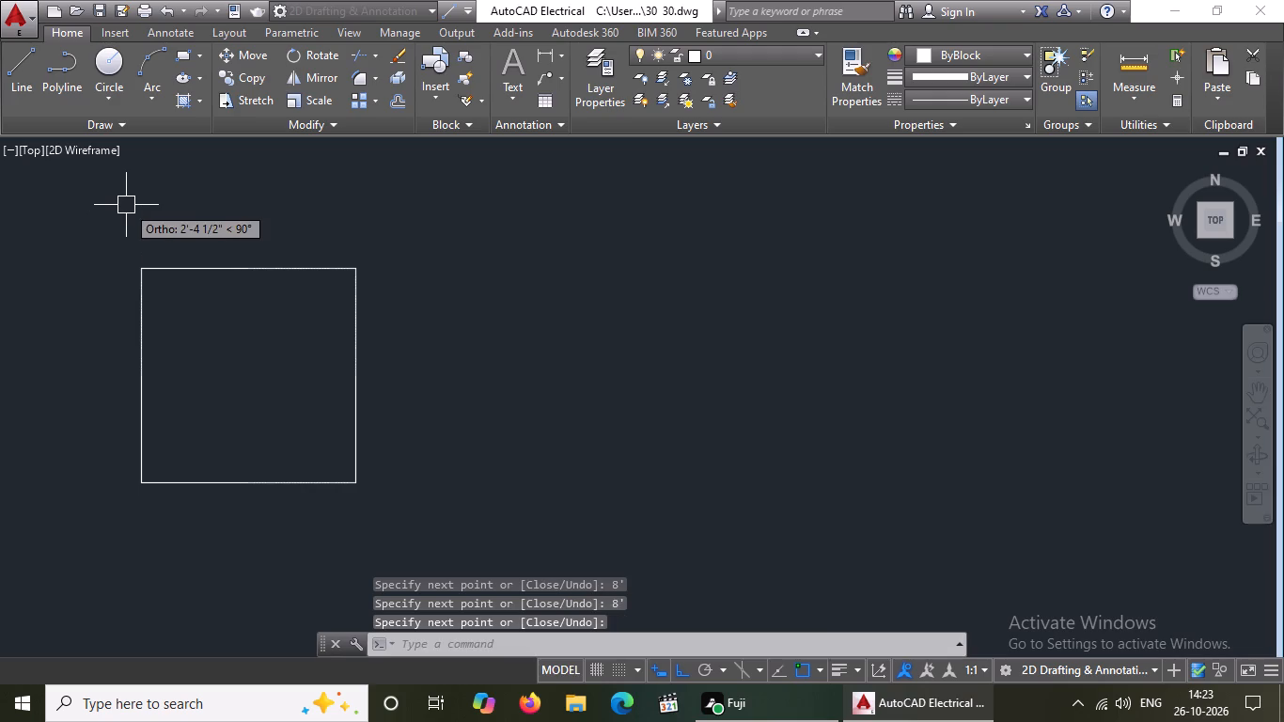
key("Escape")
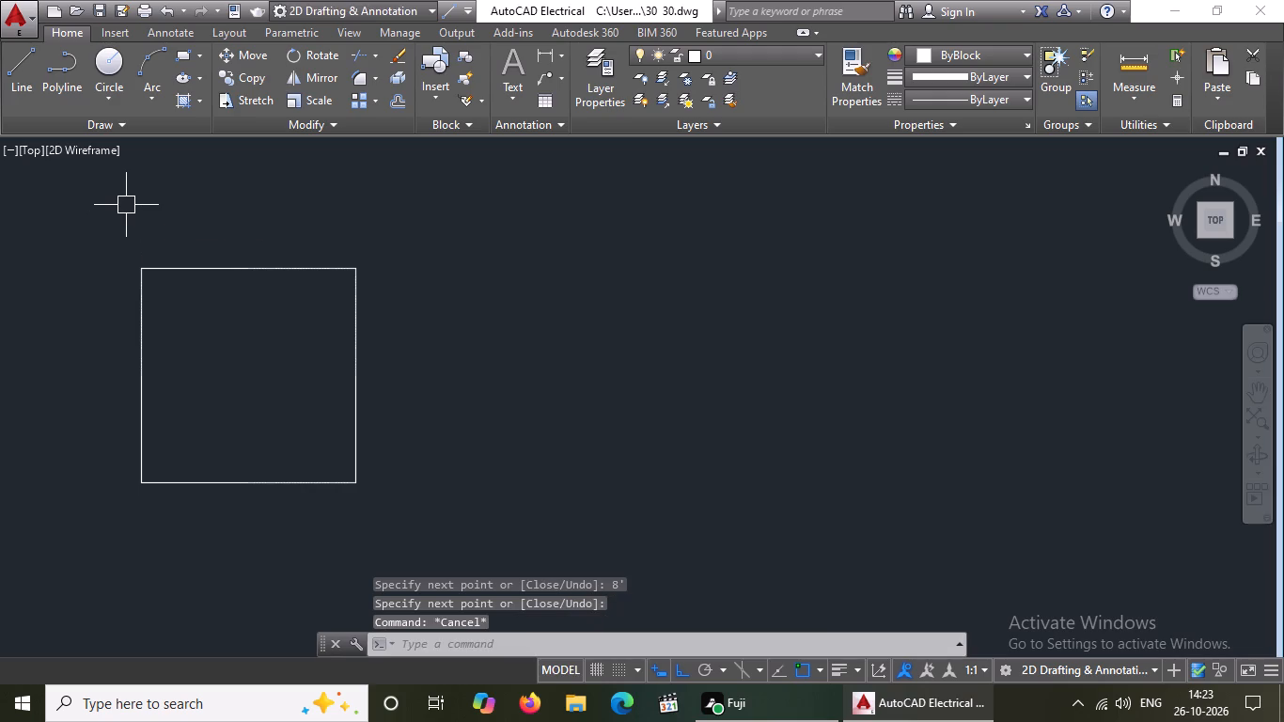
Offset all four sides of the 8' square outward by 9" to form the wall thickness.
key("o")
key("Return")
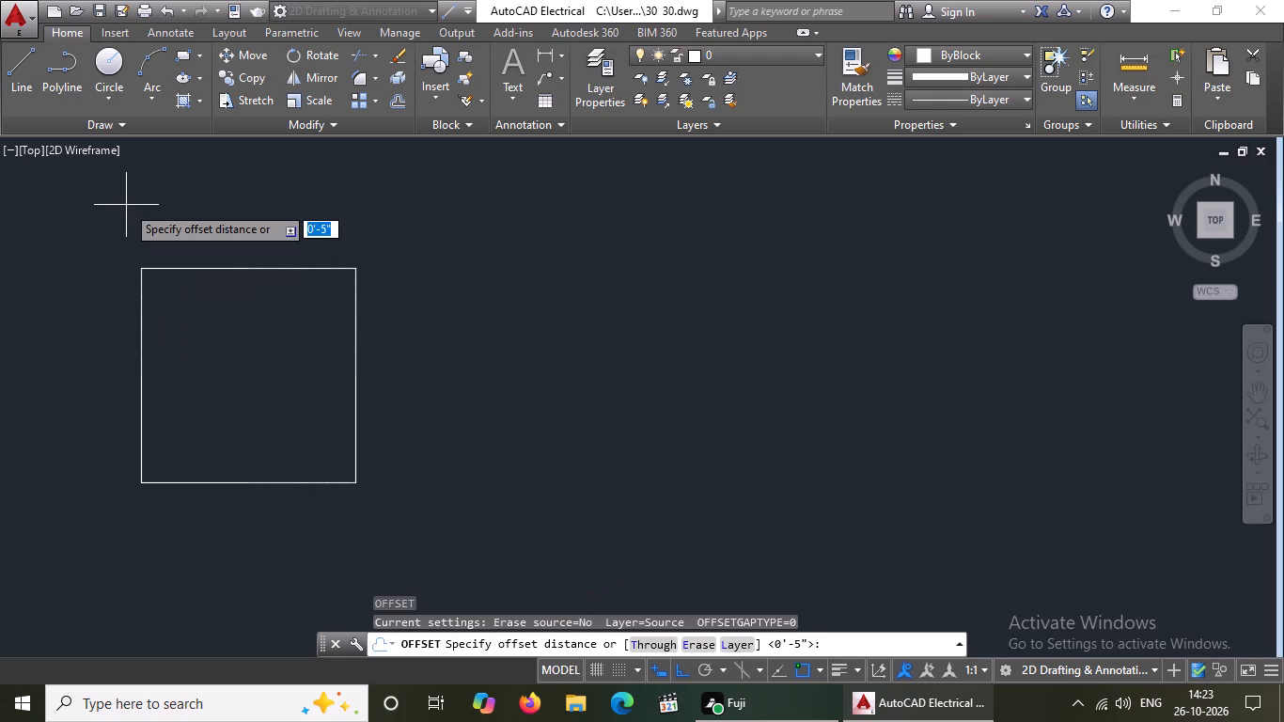
key("9")
key("shift+quotedbl")
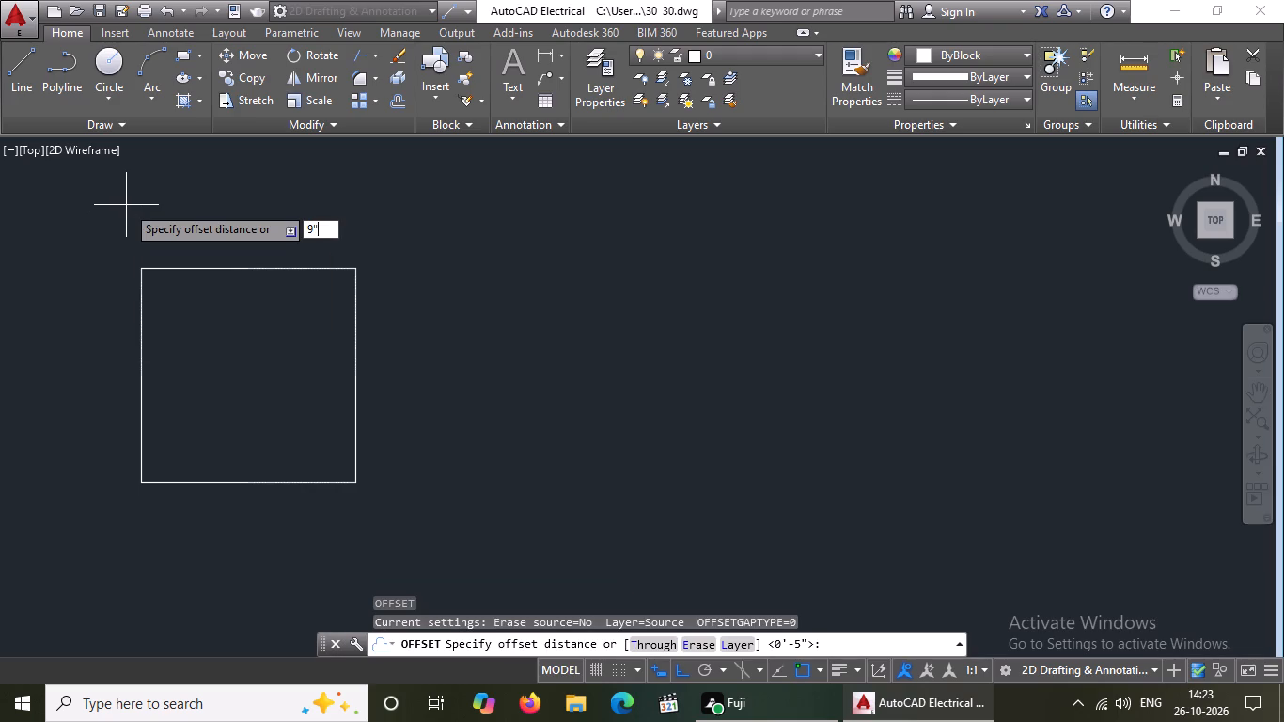
key("Return")
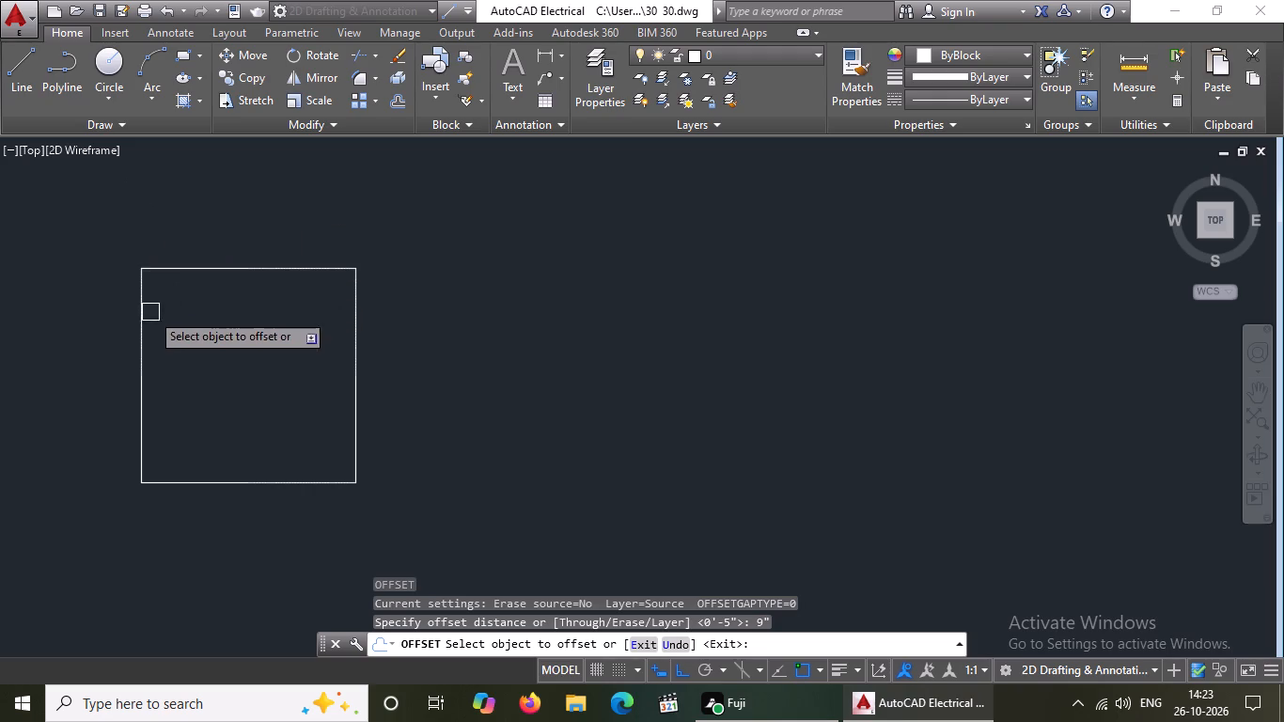
left_click(134, 330)
left_click_drag(112, 339, 133, 332)
left_click(231, 269)
left_click(232, 253)
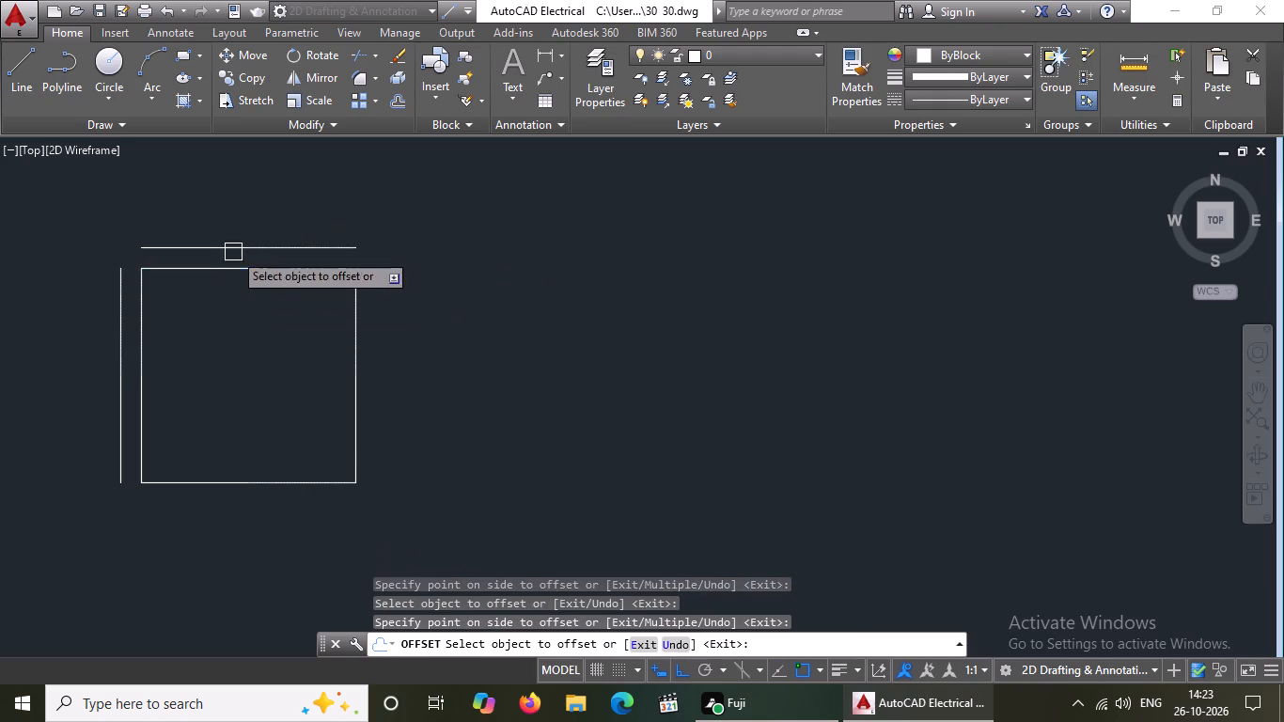
left_click_drag(351, 374, 392, 365)
left_click(424, 360)
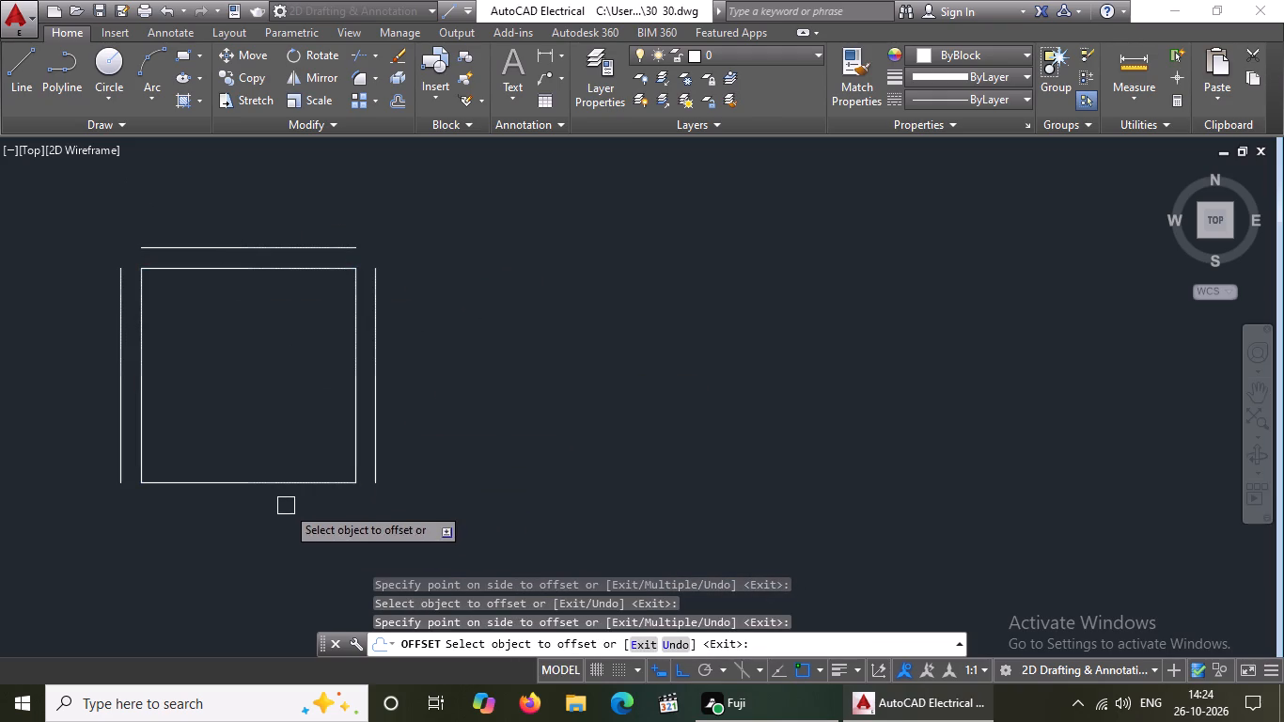
left_click(292, 481)
left_click(294, 521)
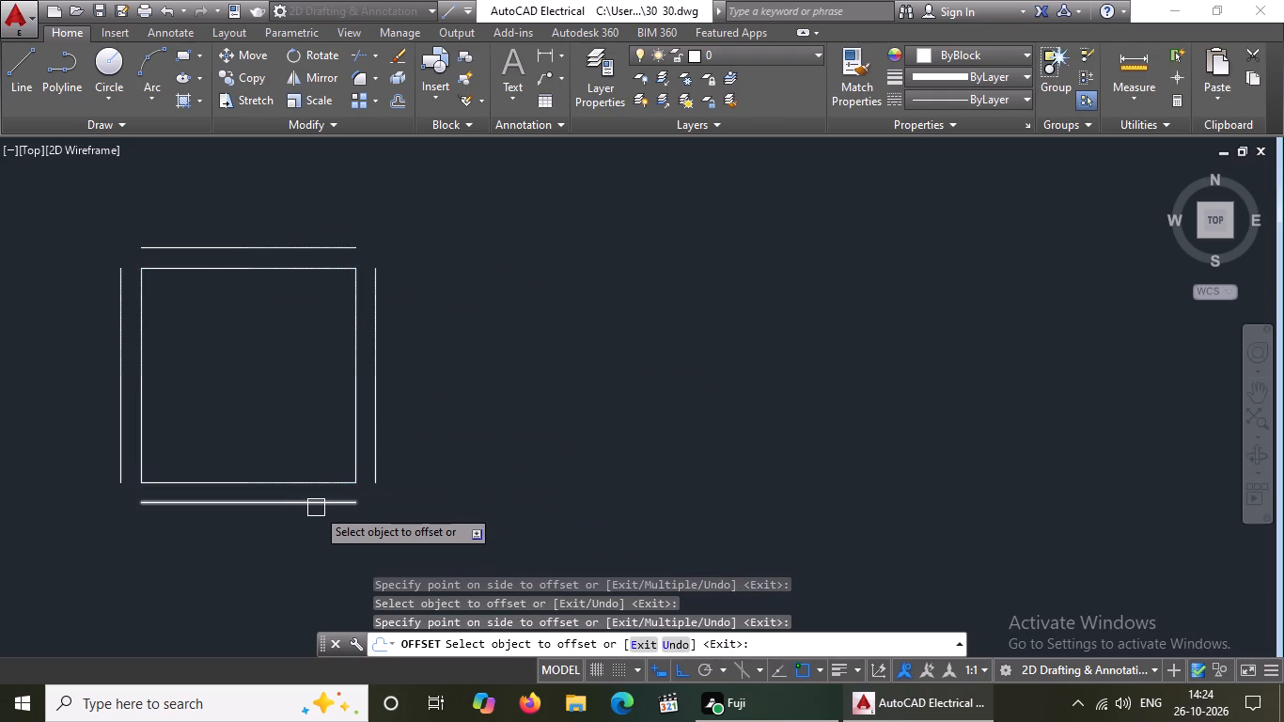
middle_click_drag(315, 473, 315, 366)
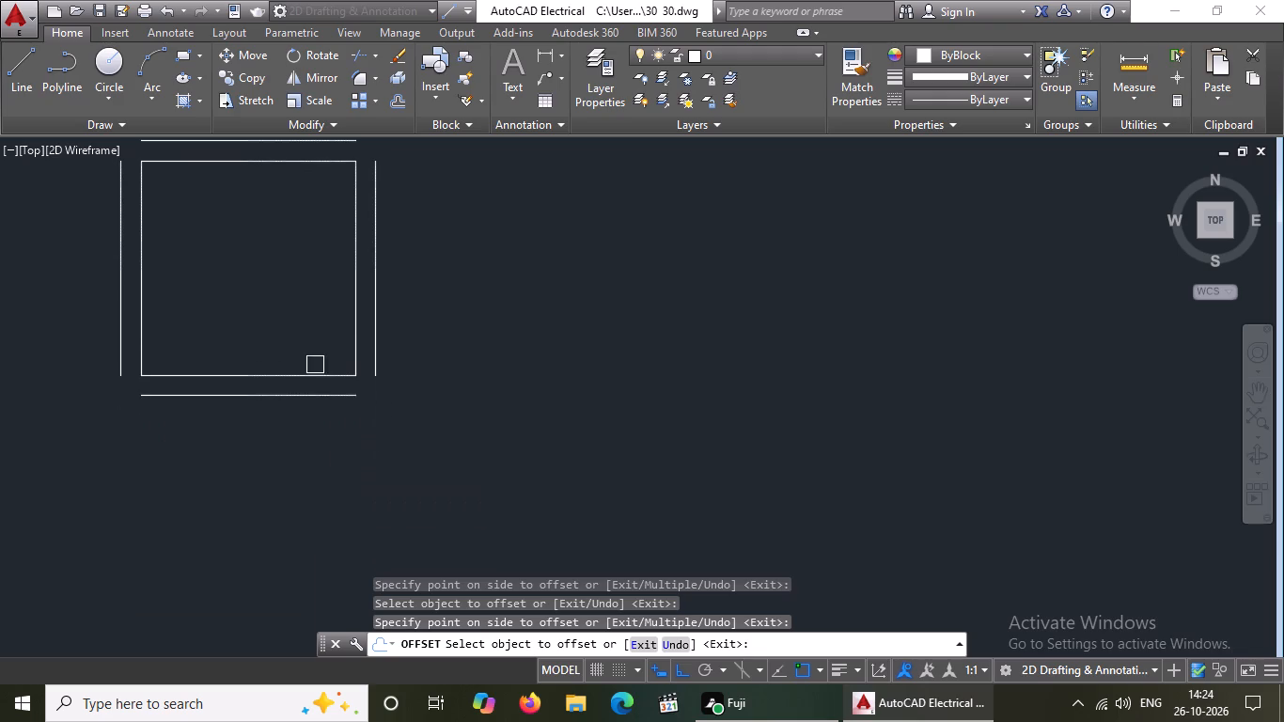
scroll(255, 422, "down", 1)
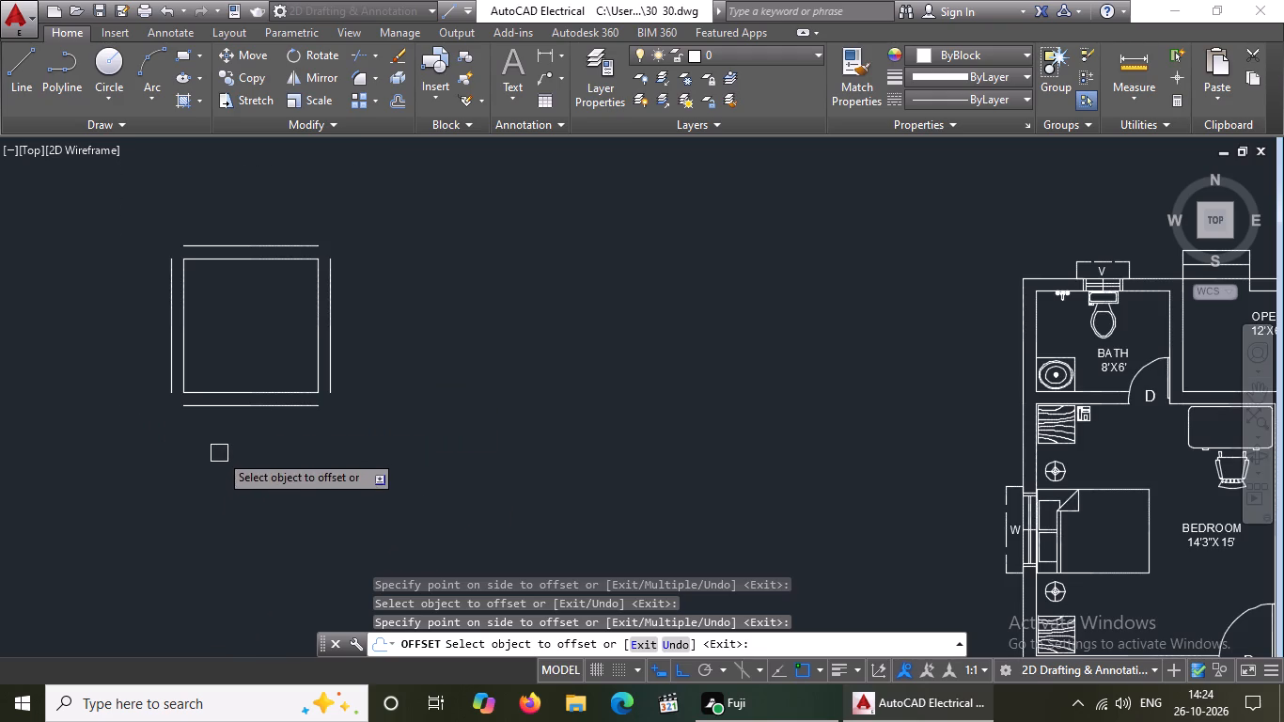
key("Escape")
Draw a 14'3" wide by 15' high room from lines, starting at the left end of the 8' square's lower offset line.
key("l")
key("Return")
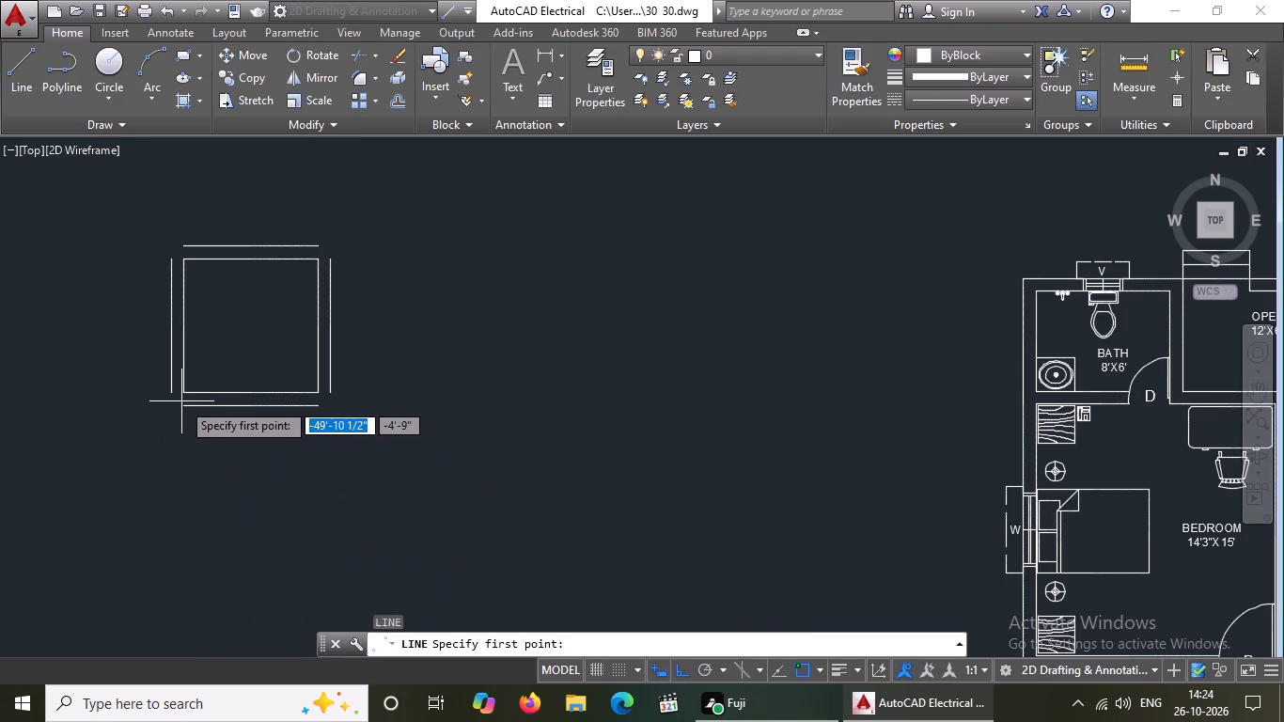
left_click_drag(182, 407, 182, 416)
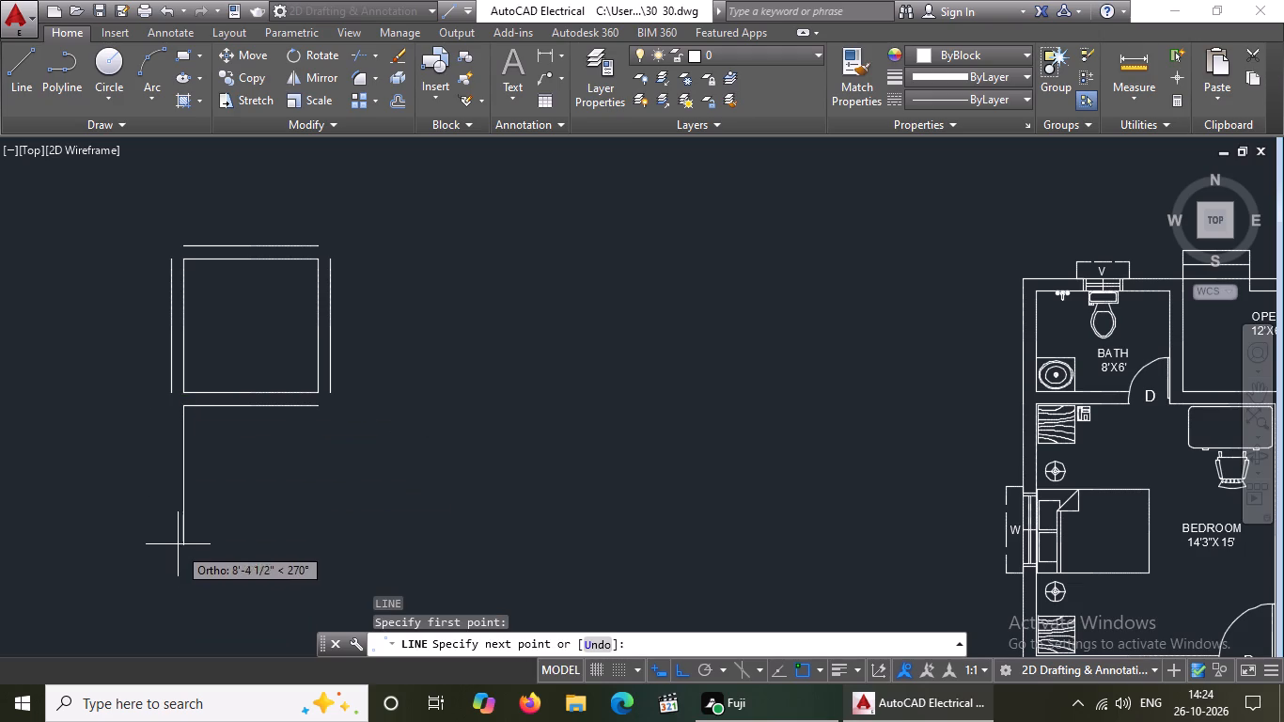
scroll(182, 527, "down", 2)
scroll(182, 573, "up", 2)
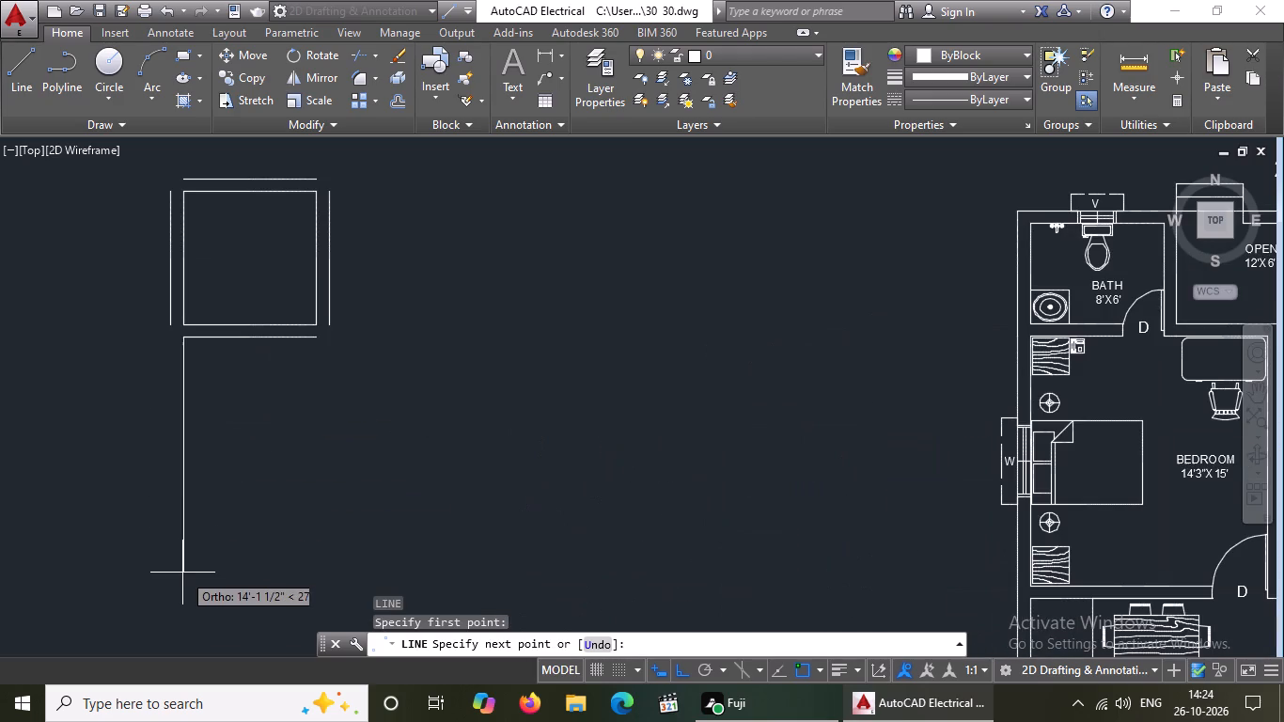
type("15'")
key("Return")
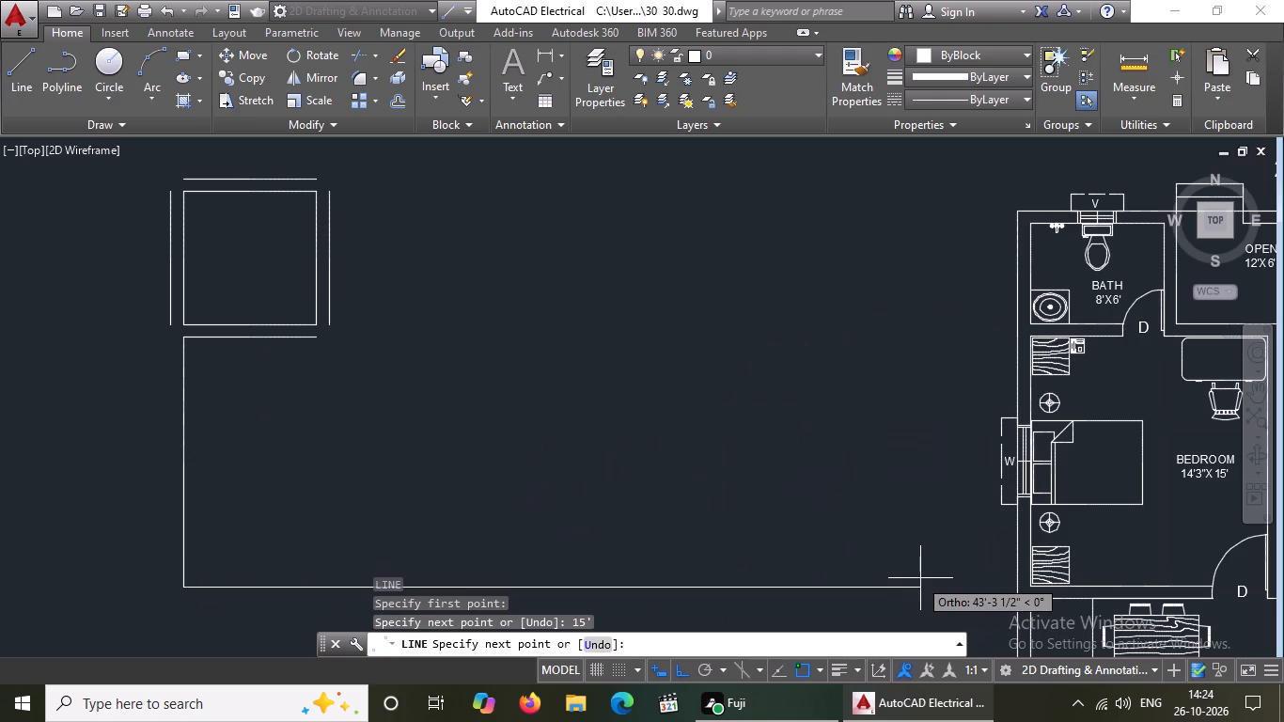
type("14")
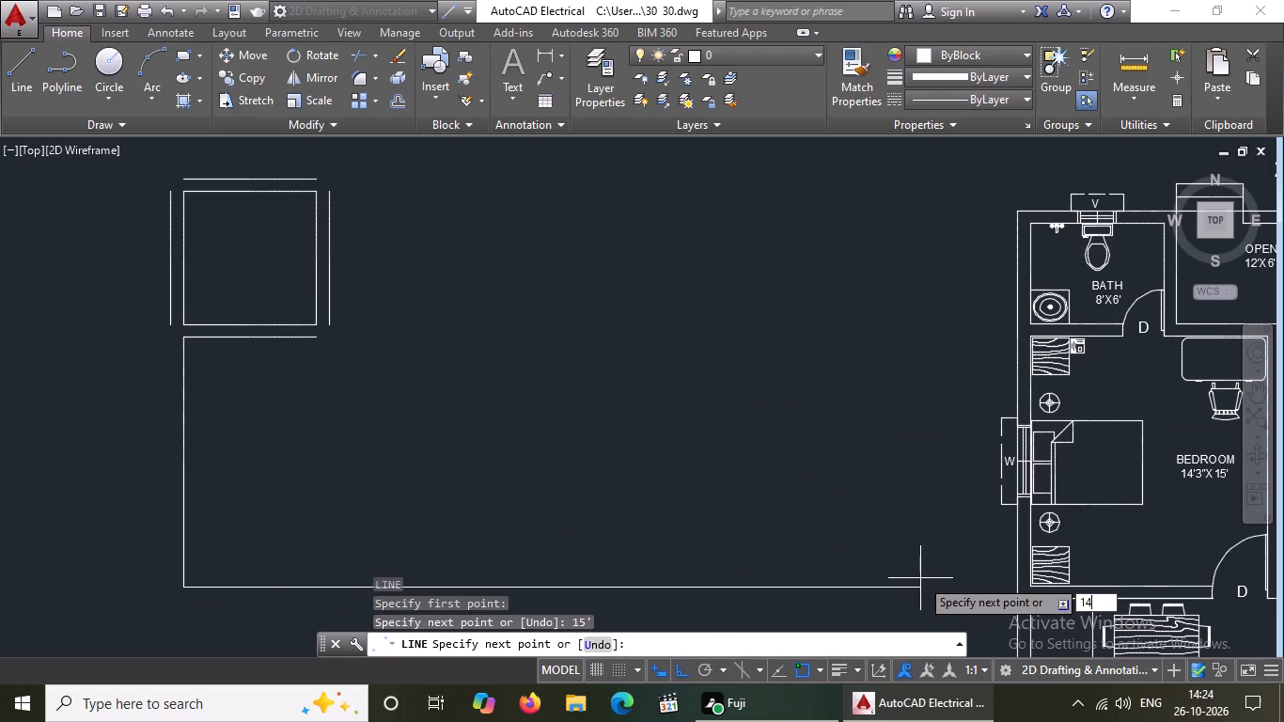
type("'3\"")
key("Return")
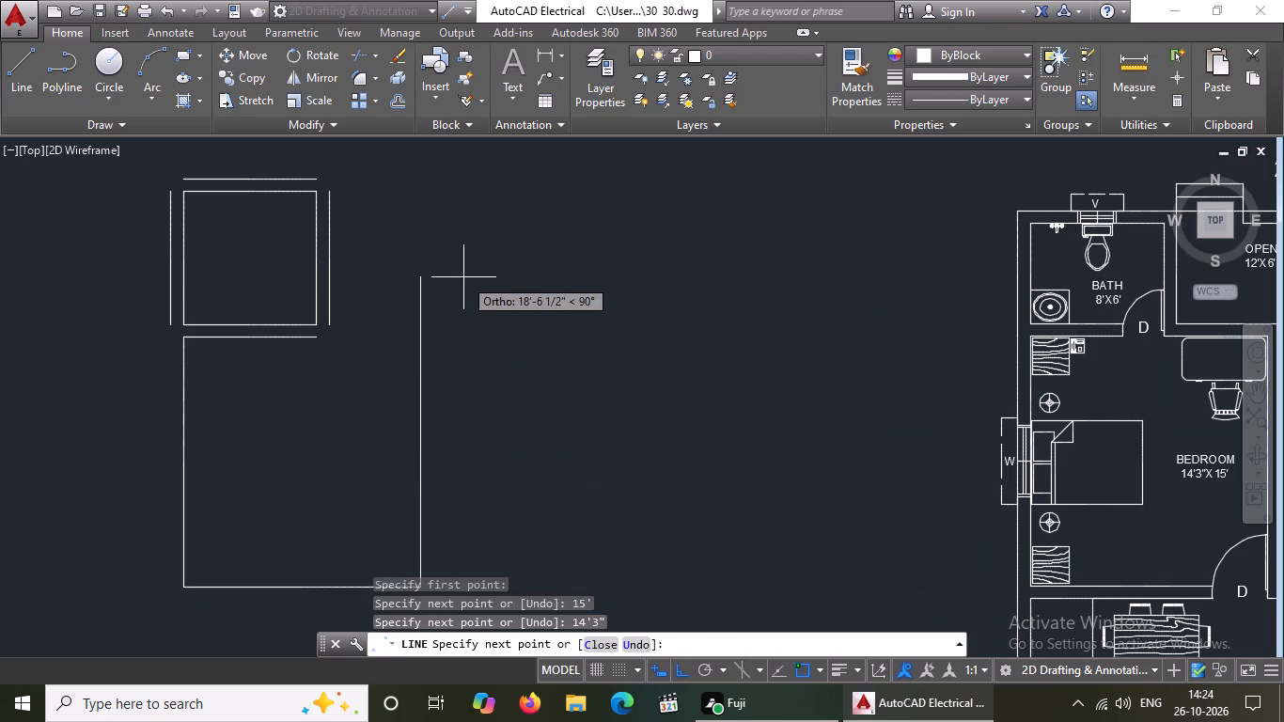
type("15'")
key("Return")
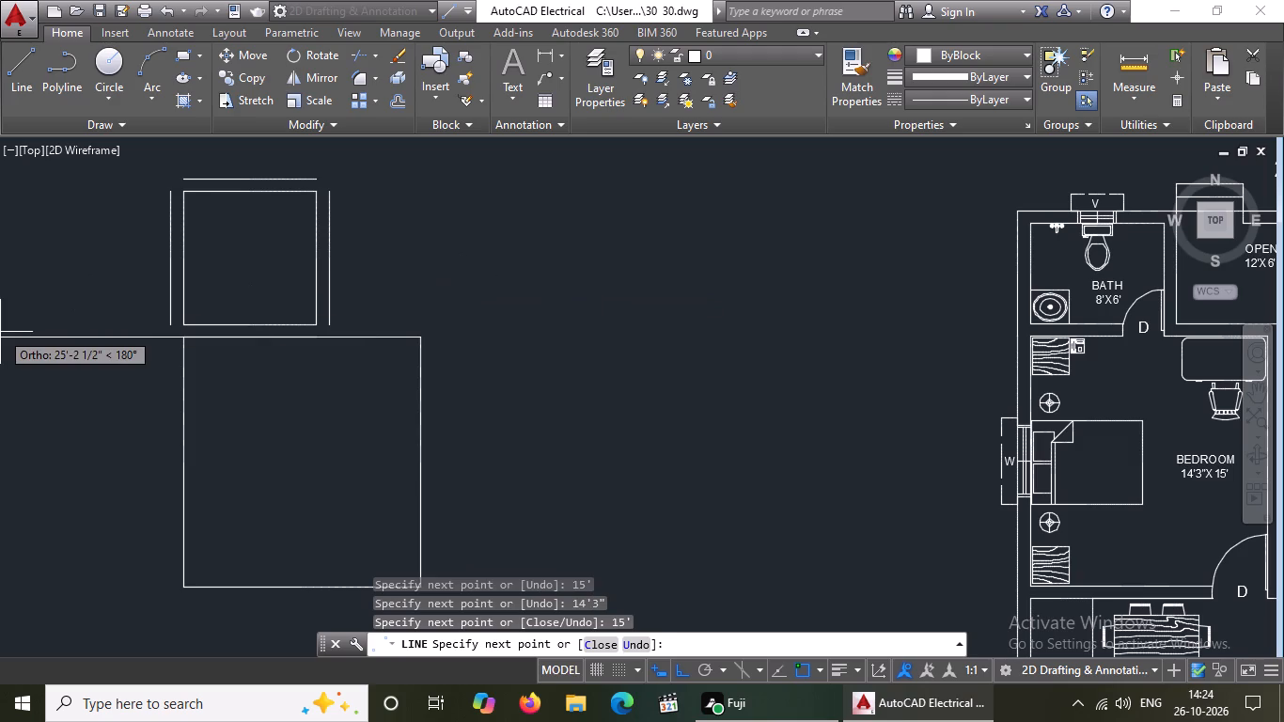
type("14'")
type("3\"")
key("Return")
key("Return")
key("Escape")
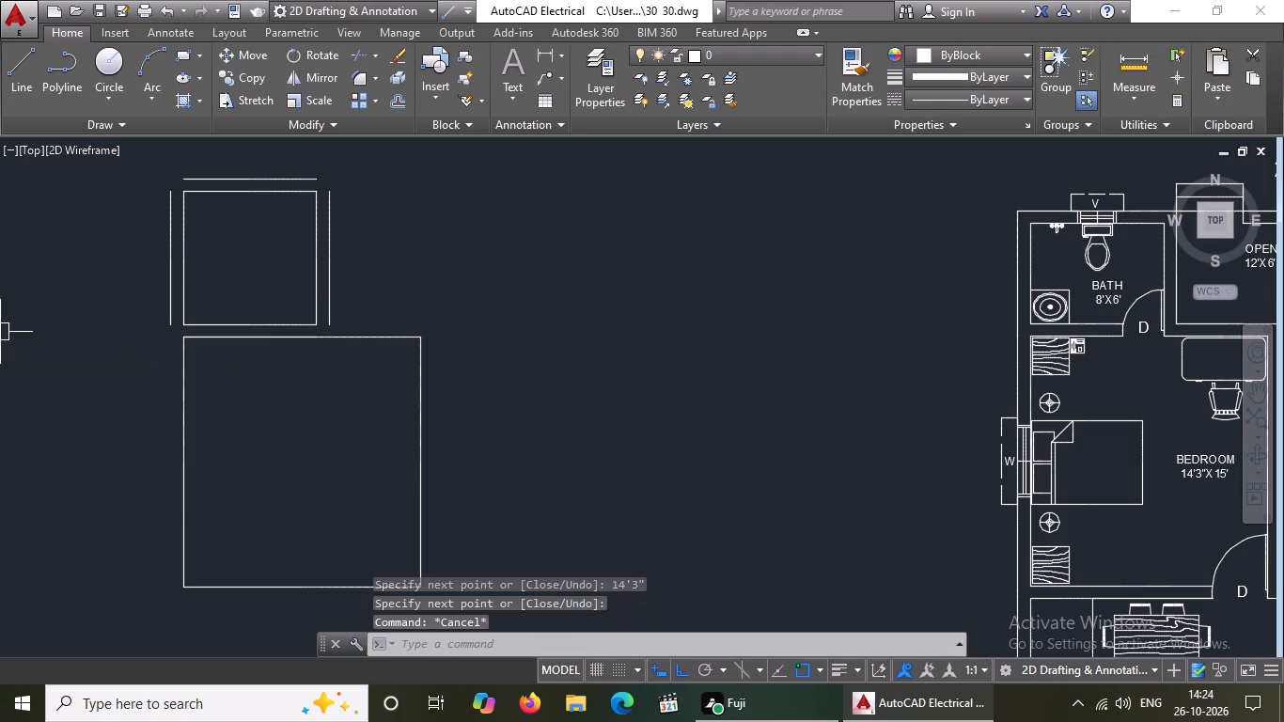
Offset all four sides of the 14'3" by 15' room outward by 9" to form its walls.
key("o")
key("Return")
type("9\"")
key("Return")
left_click(180, 494)
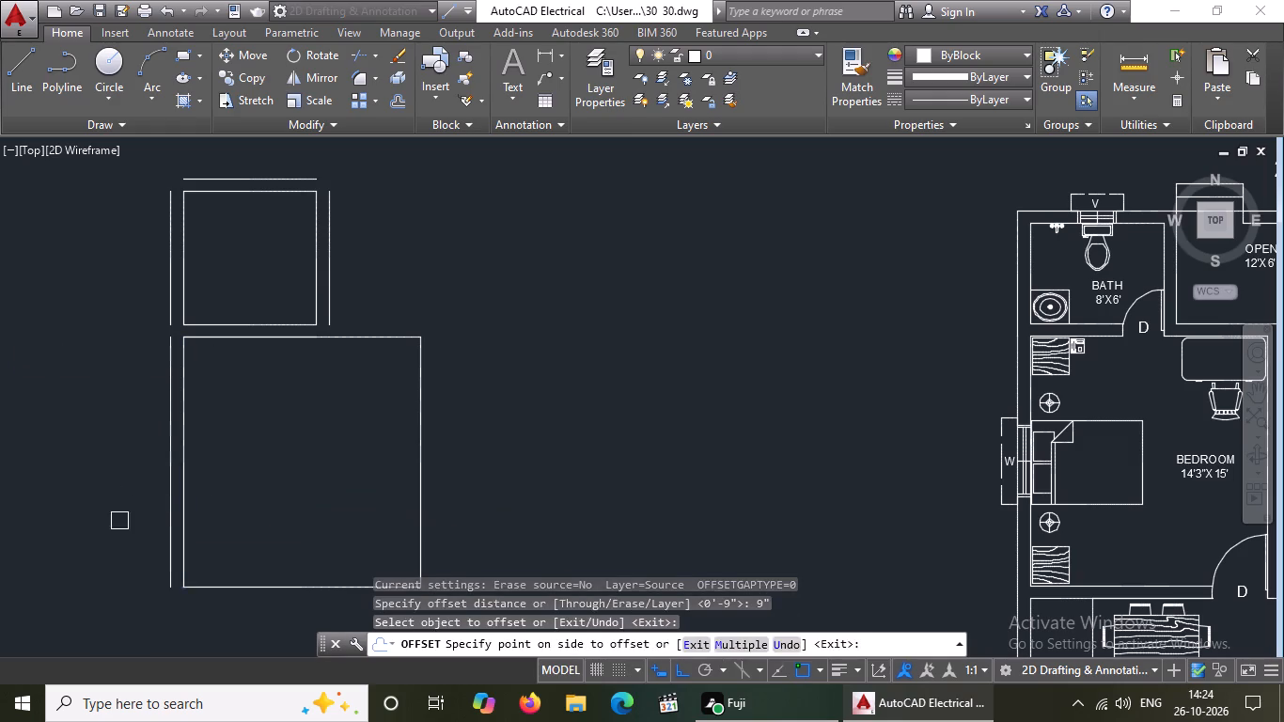
left_click(119, 521)
left_click(211, 589)
left_click(211, 599)
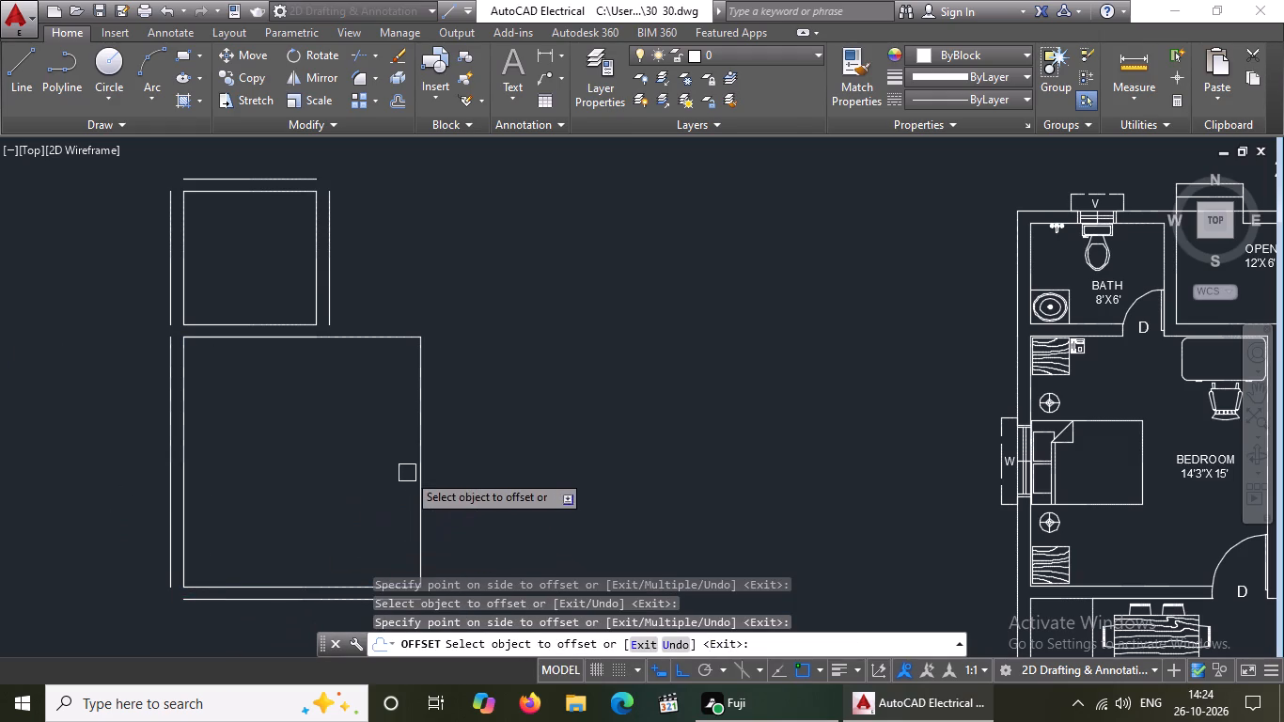
left_click_drag(423, 464, 433, 463)
left_click(459, 458)
left_click(399, 337)
left_click(401, 312)
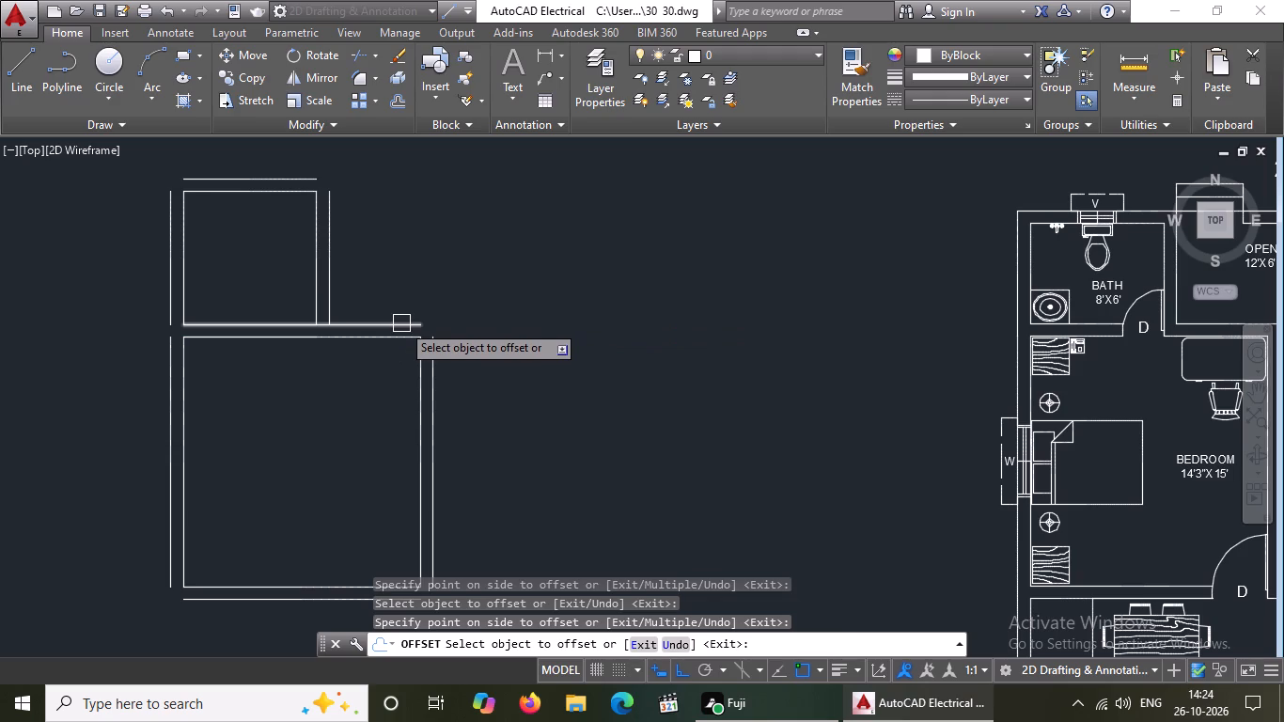
scroll(401, 323, "down", 2)
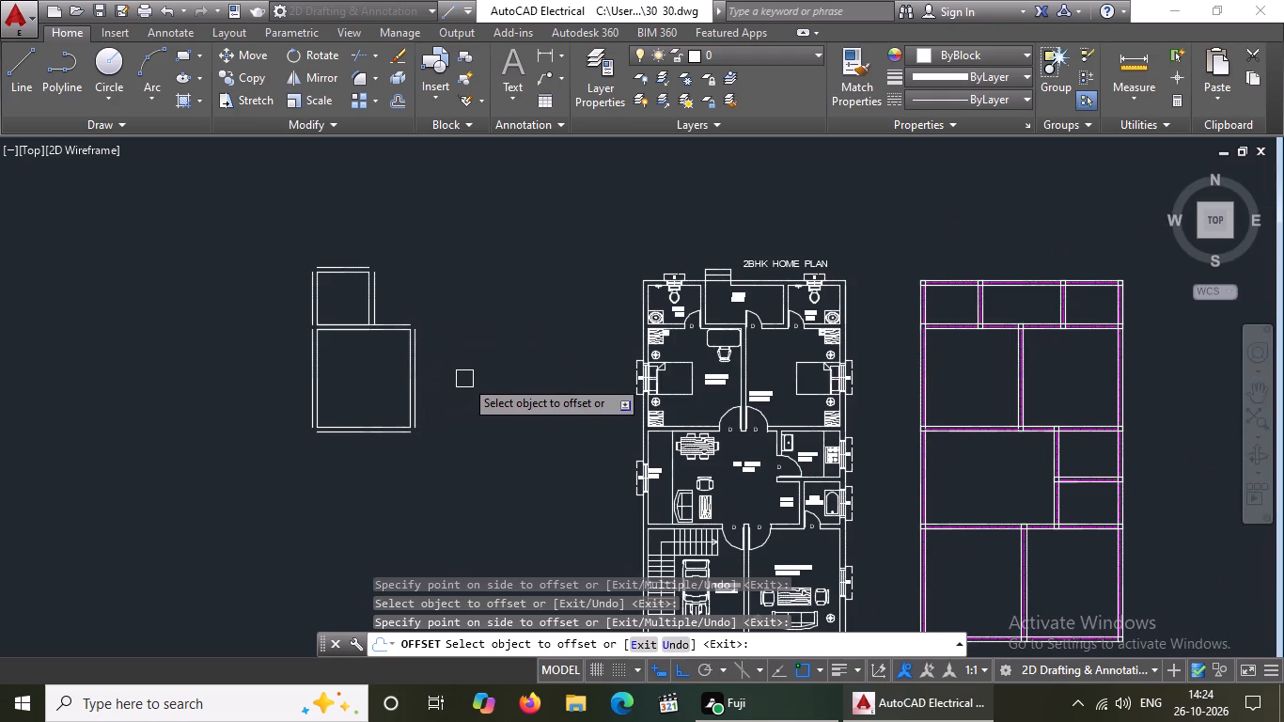
scroll(477, 375, "up", 2)
key("Escape")
Draw the bottom, right and top lines of a second 14'3" by 15' room from the lower end of the first room's right outer wall line.
key("l")
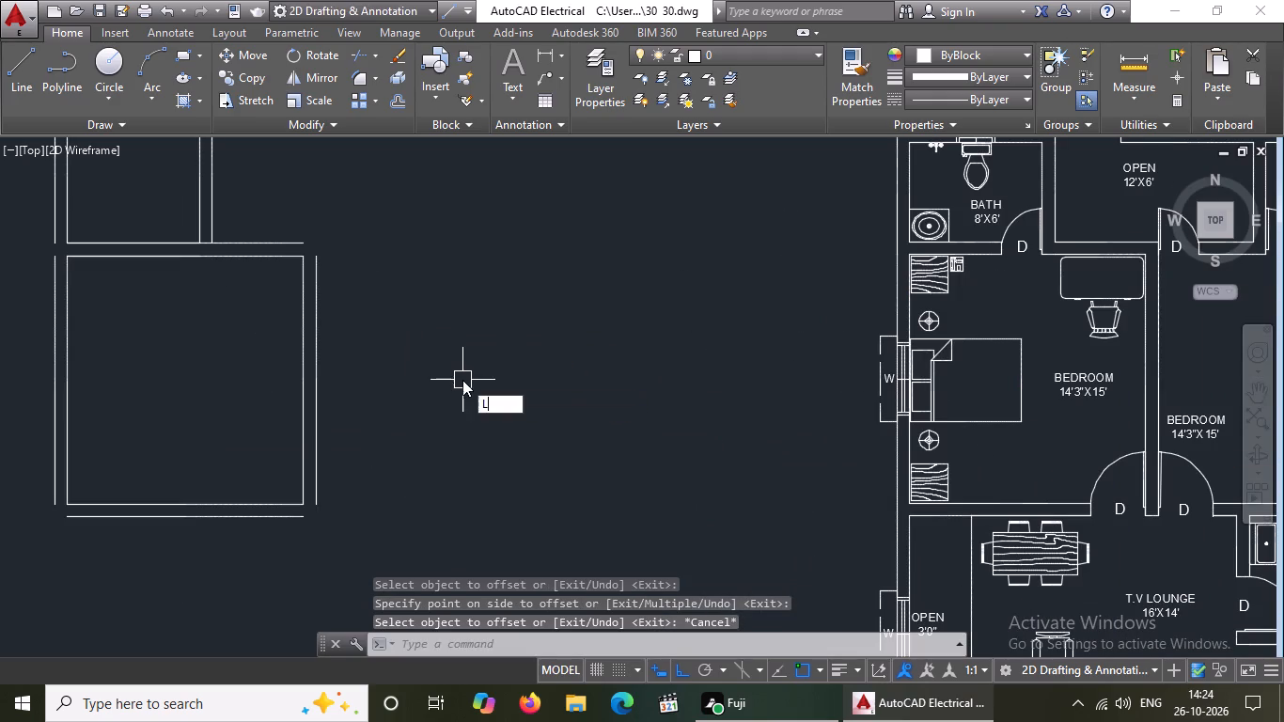
key("Return")
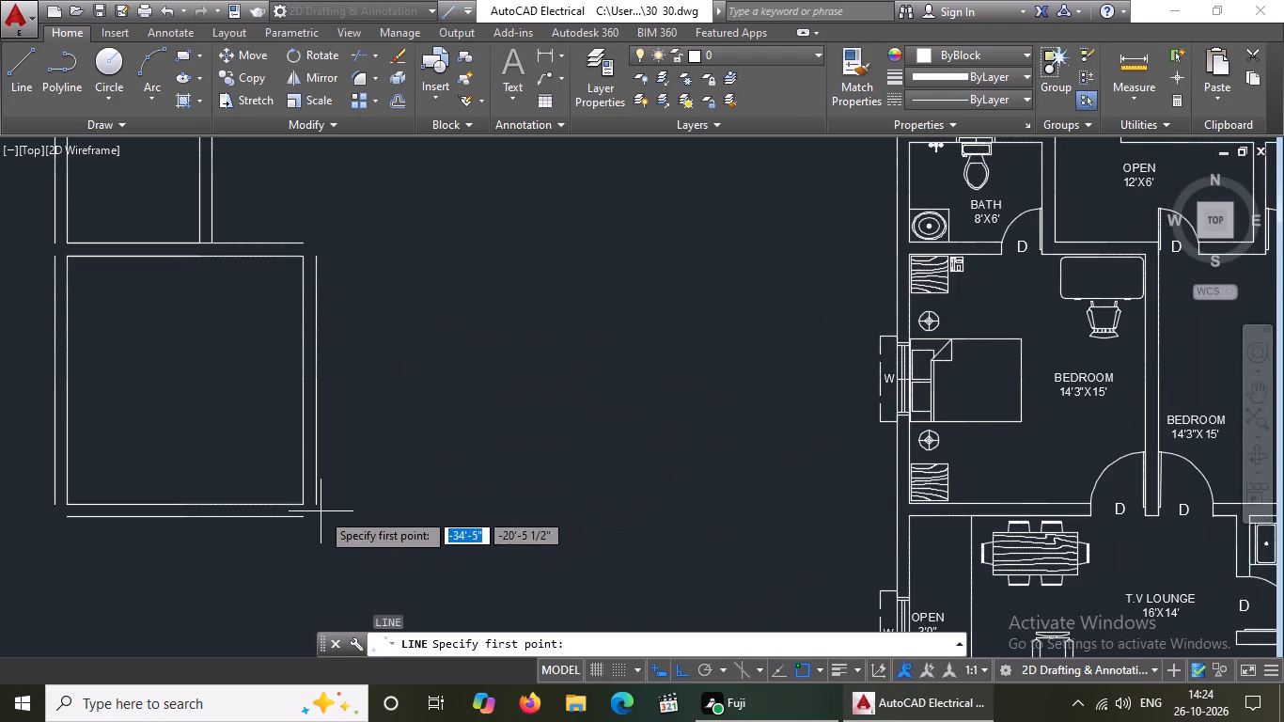
left_click_drag(316, 503, 373, 499)
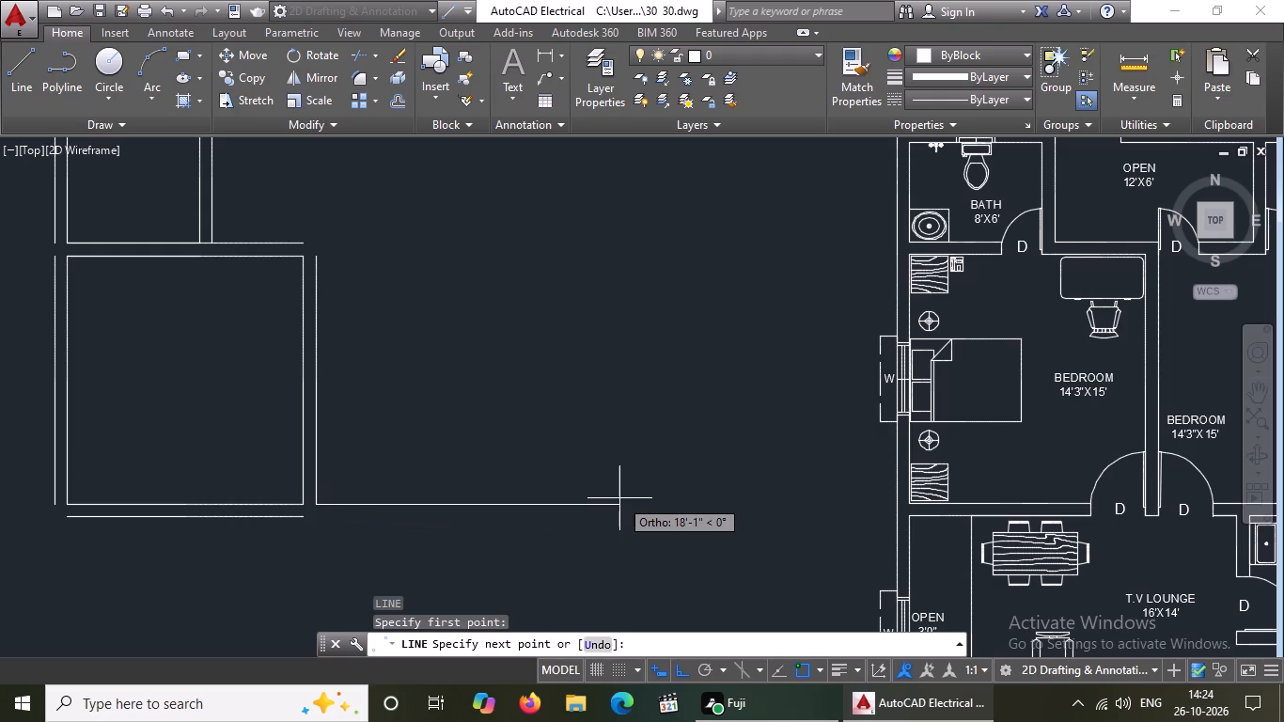
type("14'3\"")
key("Return")
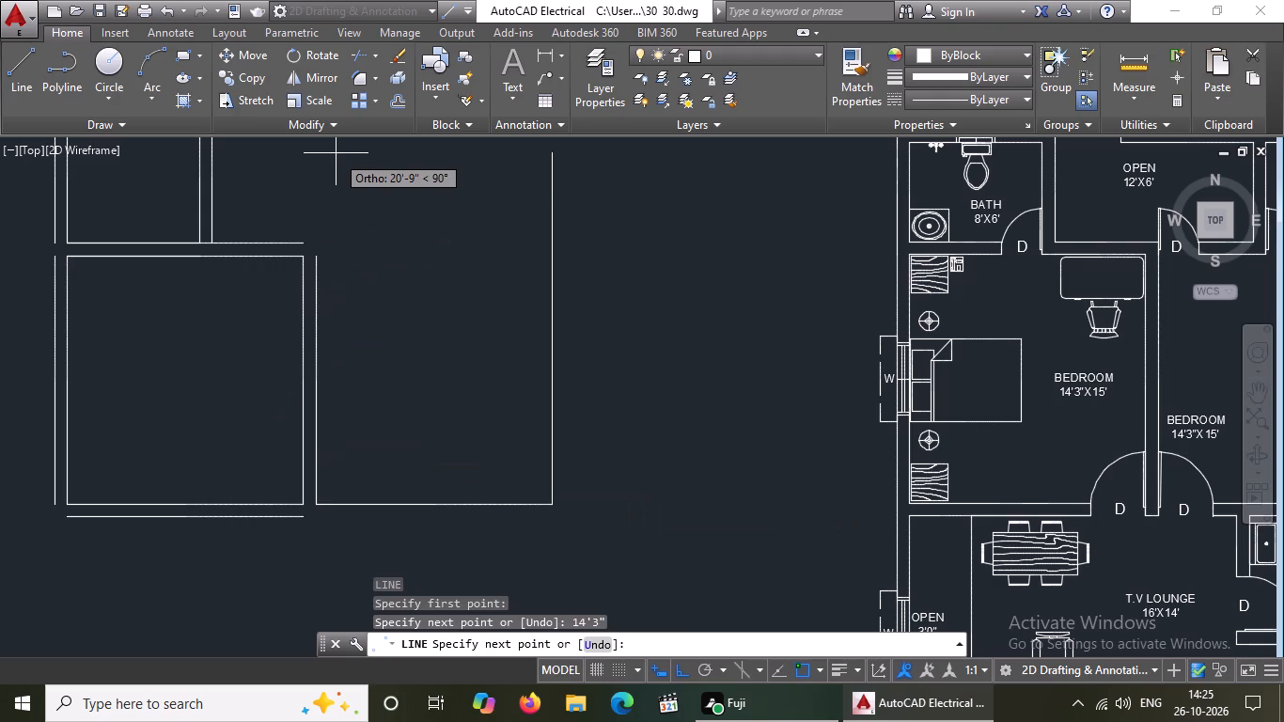
type("15'")
key("Return")
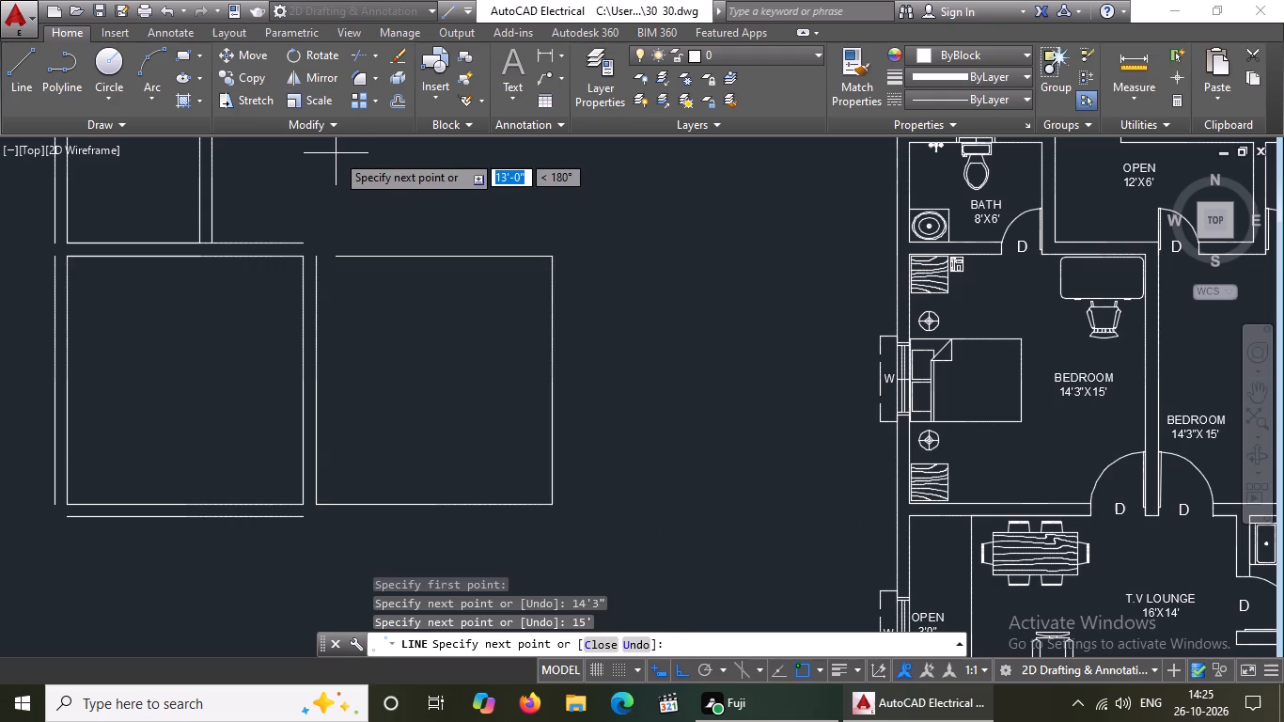
type("14'3")
key("shift+quotedbl")
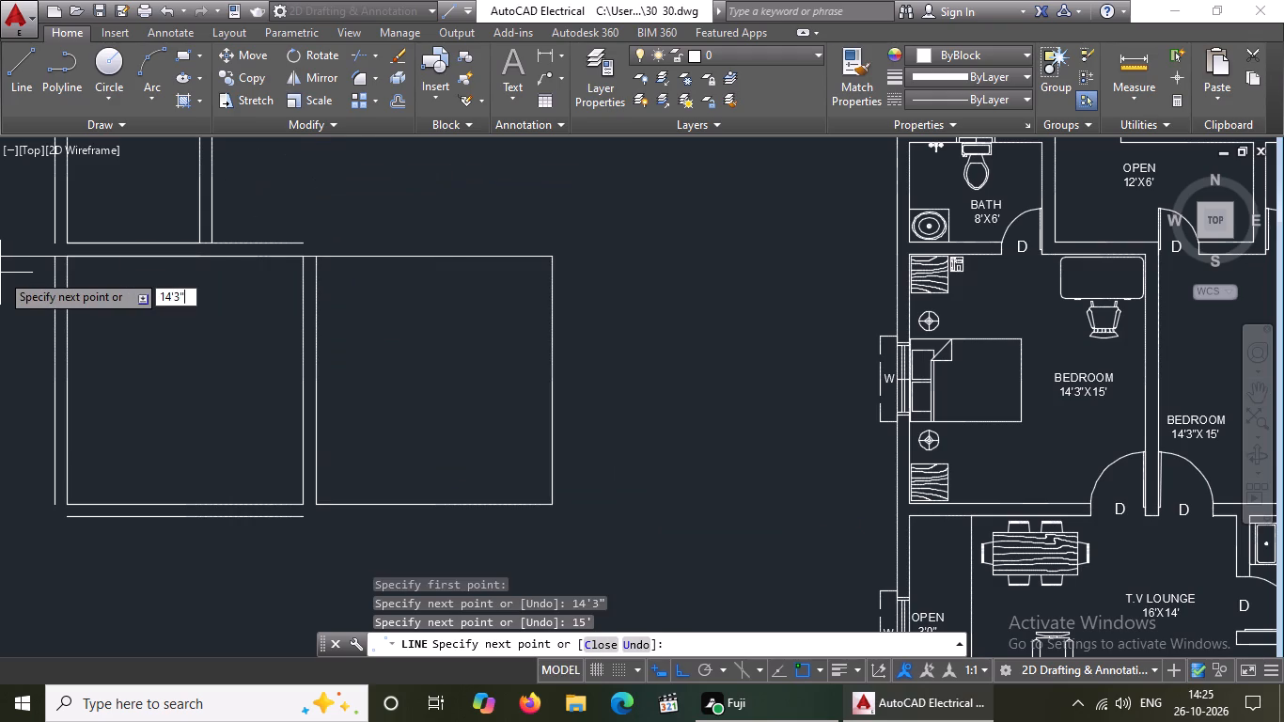
key("Return")
key("Return")
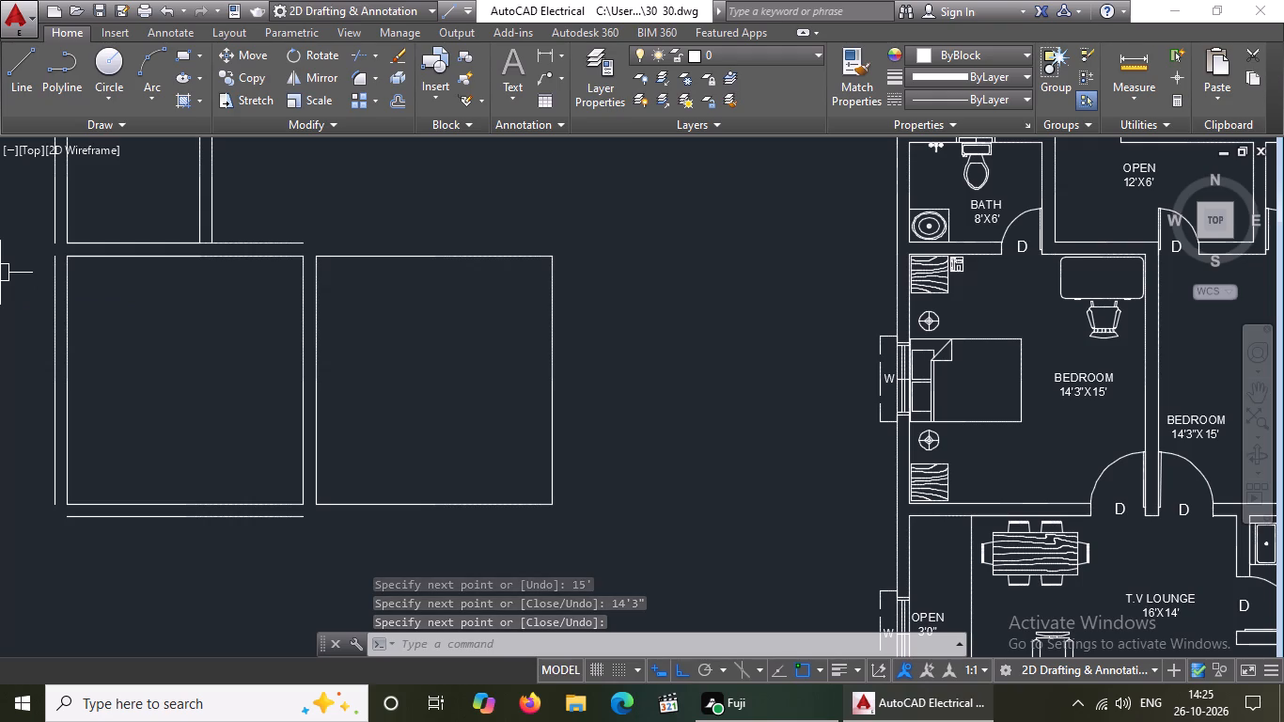
key("Escape")
Offset the second room's bottom, right and top lines outward by 9" to form its walls.
key("o")
key("Return")
key("9")
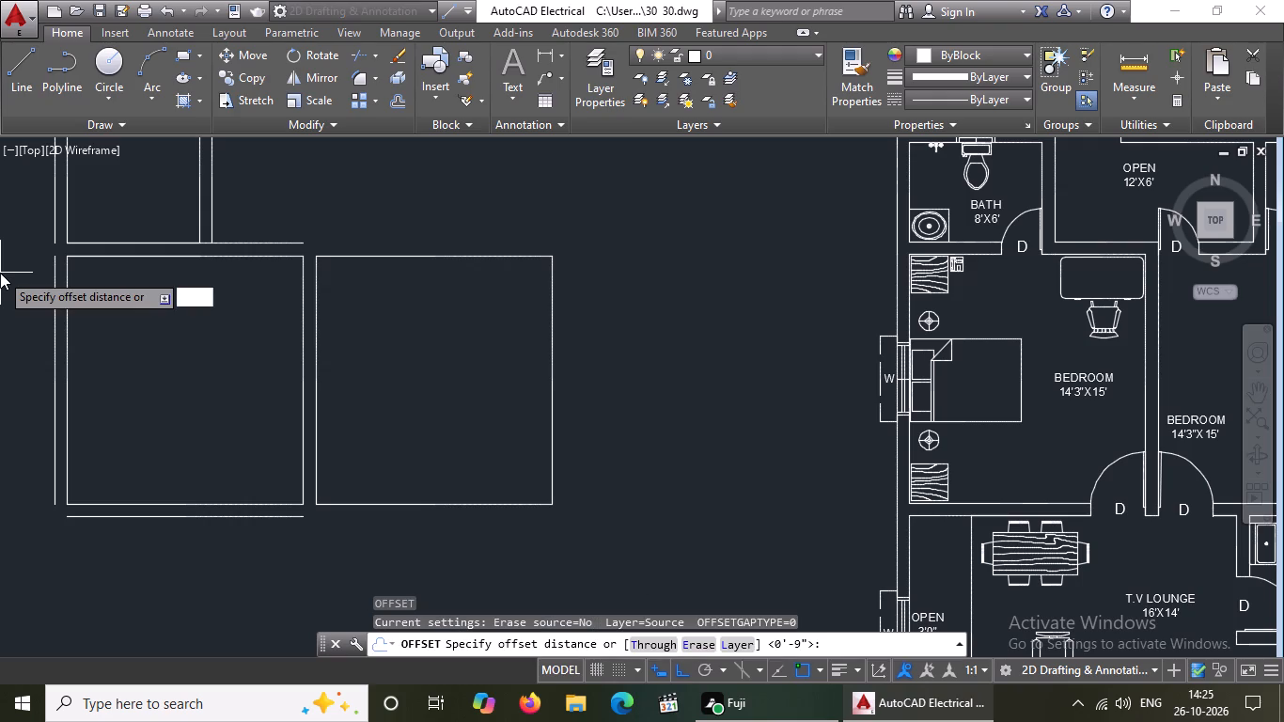
key("shift+quotedbl")
key("Return")
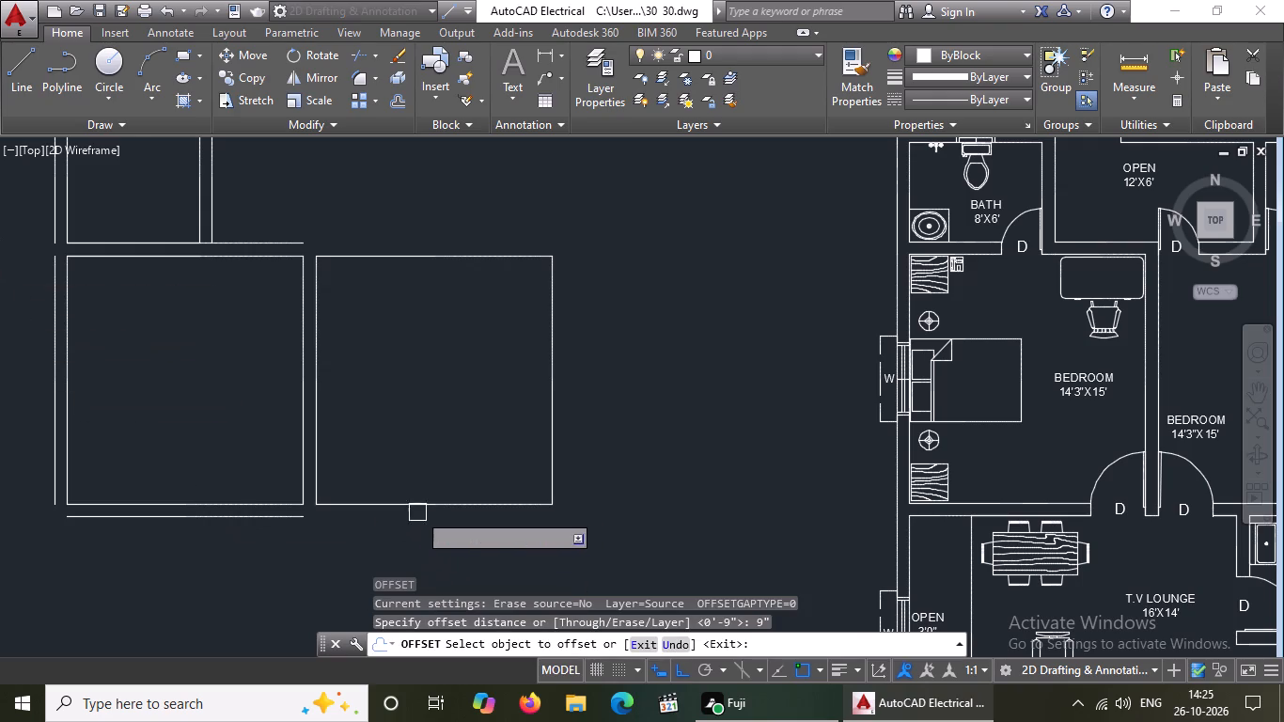
left_click(433, 508)
left_click(432, 556)
left_click_drag(556, 427, 573, 426)
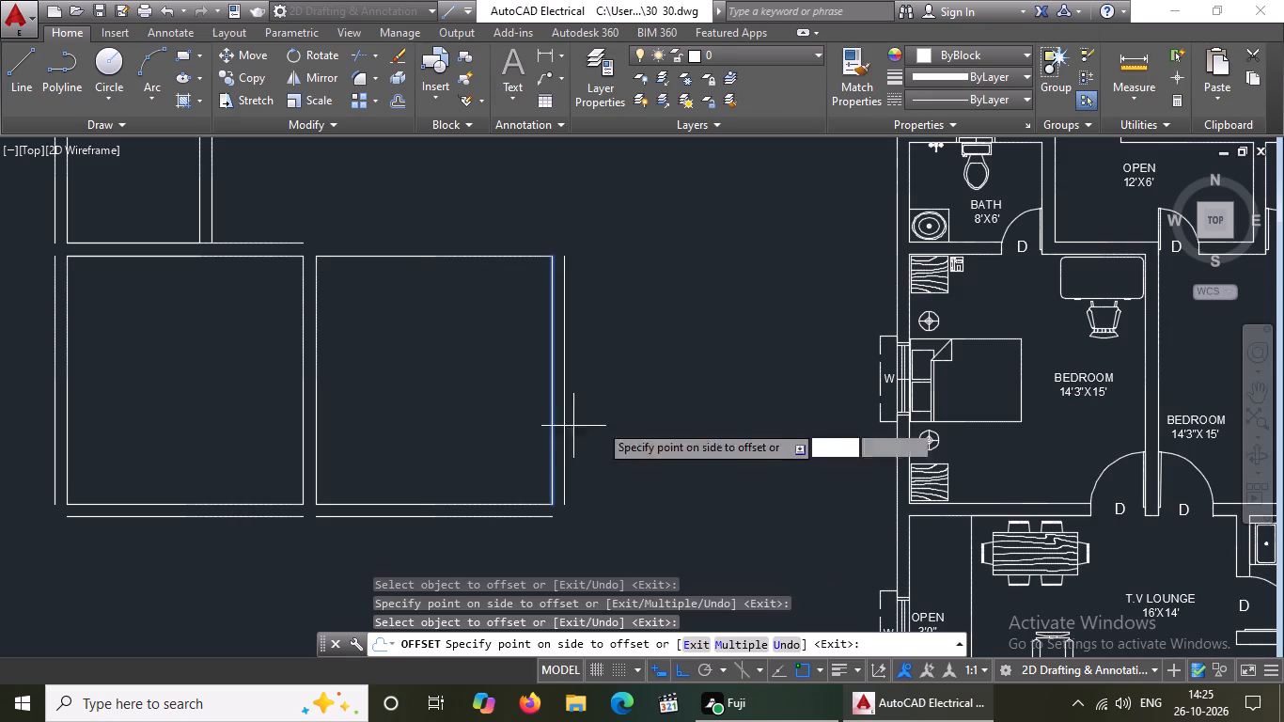
left_click(647, 422)
left_click_drag(468, 261, 468, 243)
left_click(468, 222)
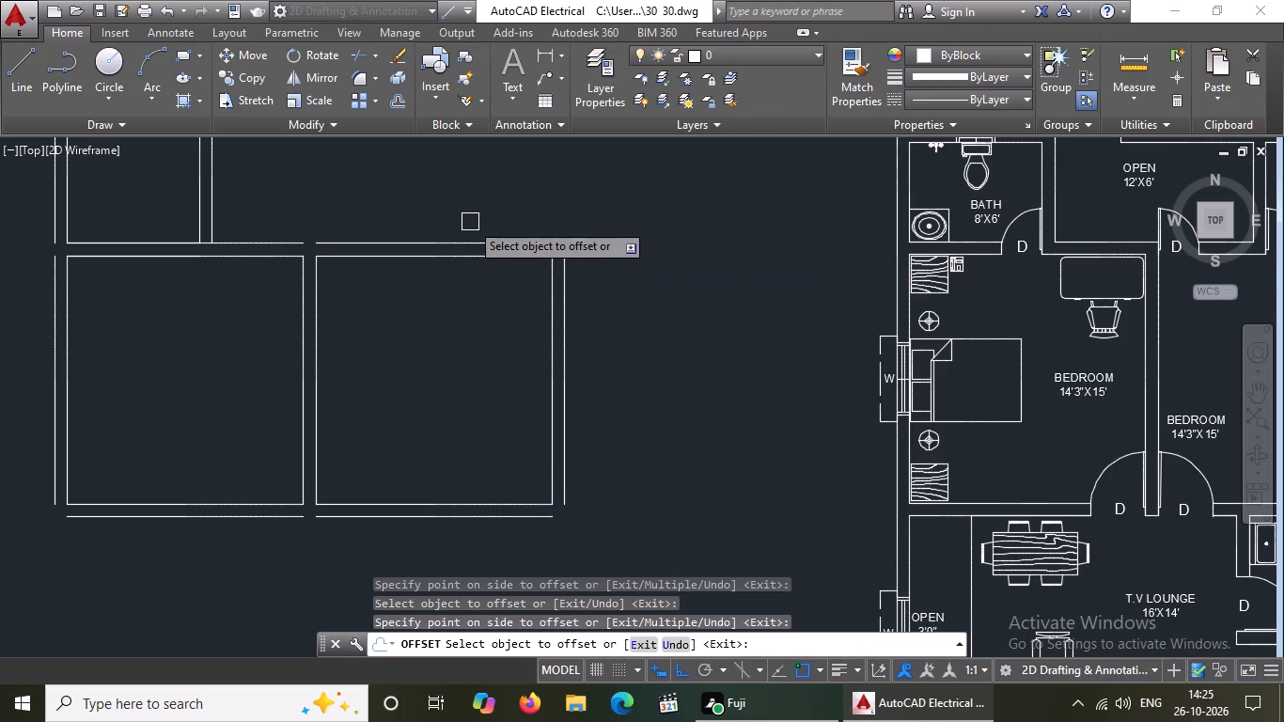
key("Escape")
Draw three 8' lines forming an 8' by 8' room above the second large room, starting at the right end of its upper wall line.
middle_click_drag(540, 199, 551, 228)
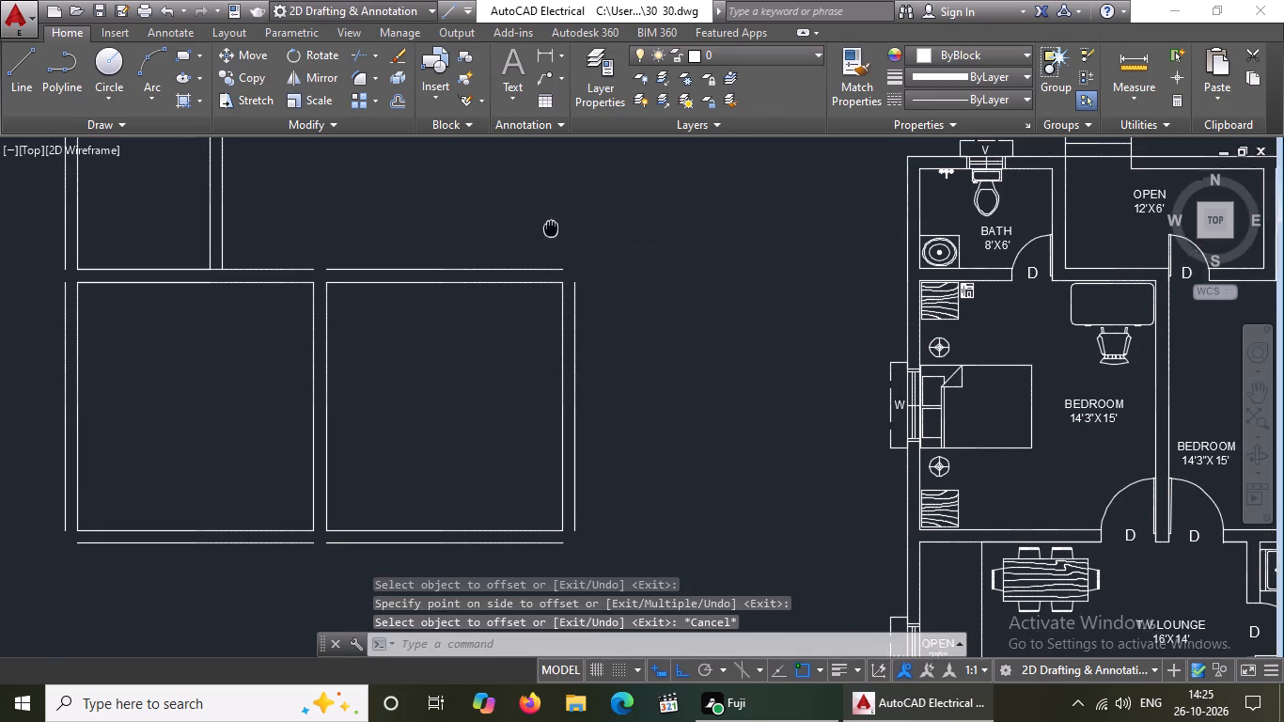
middle_click_drag(551, 228, 558, 244)
left_click_drag(28, 78, 74, 93)
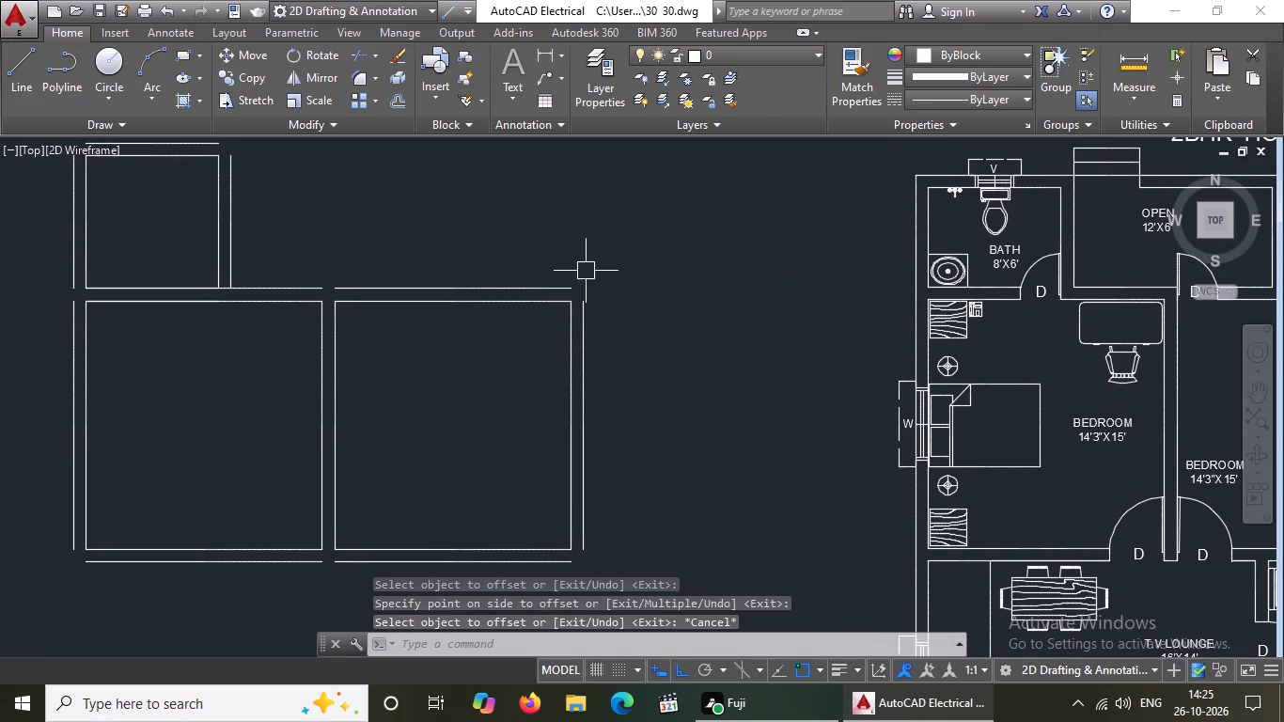
key("l")
key("Return")
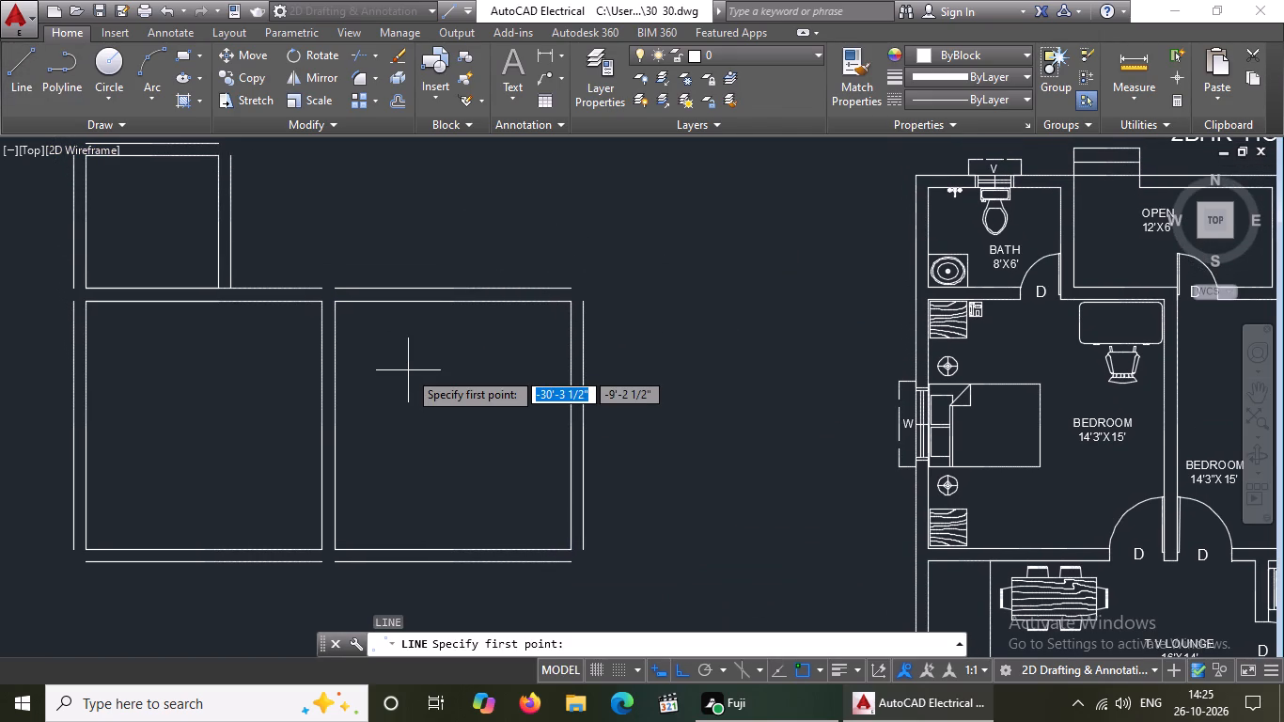
left_click(570, 289)
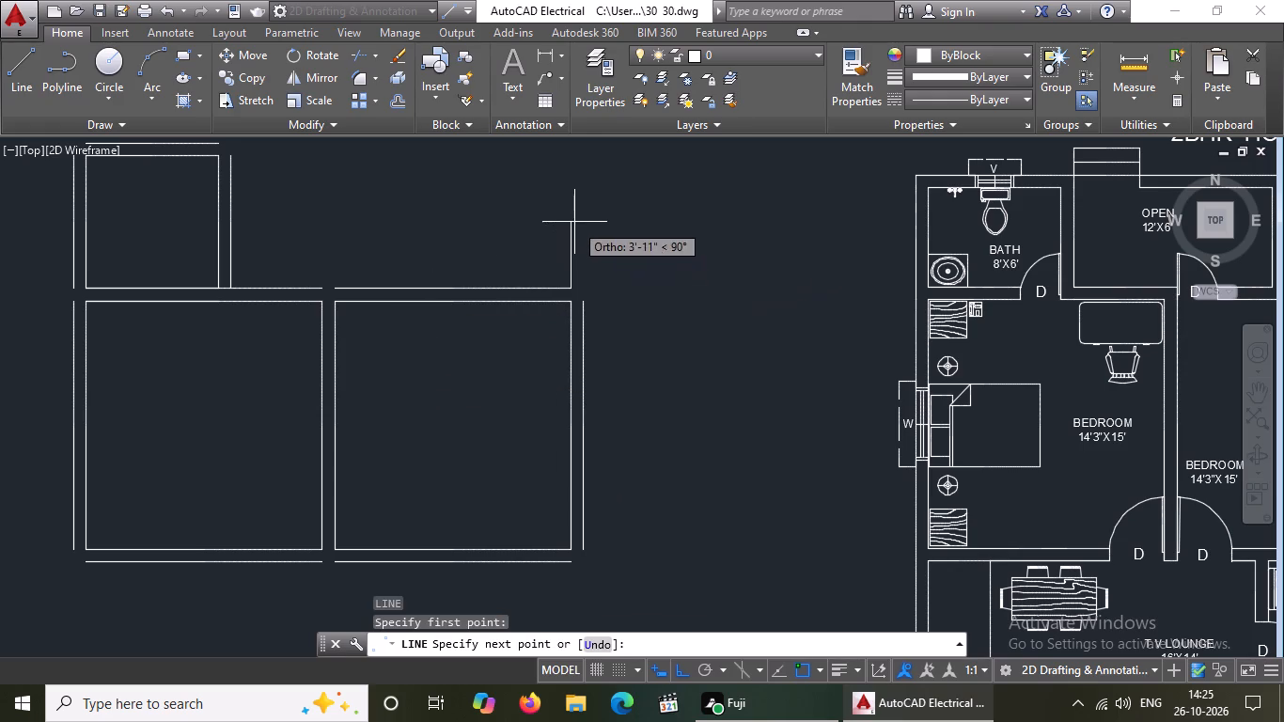
middle_click_drag(574, 227, 574, 365)
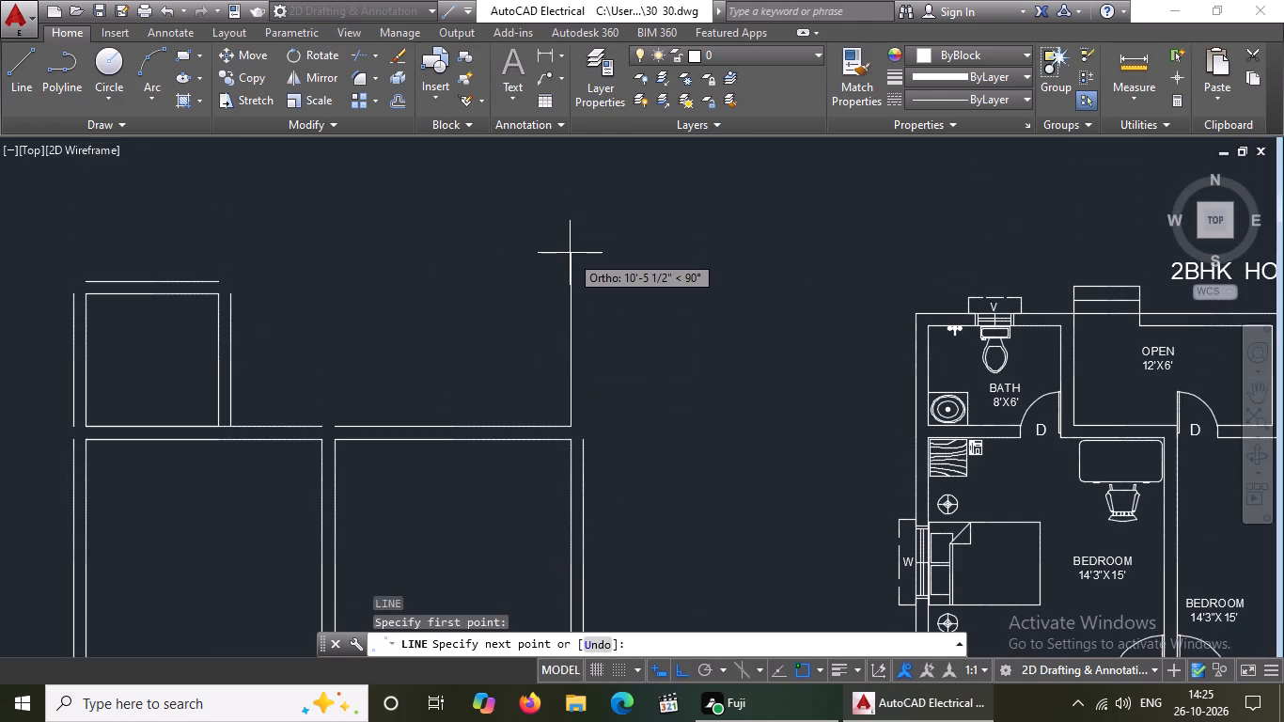
type("8'")
key("Return")
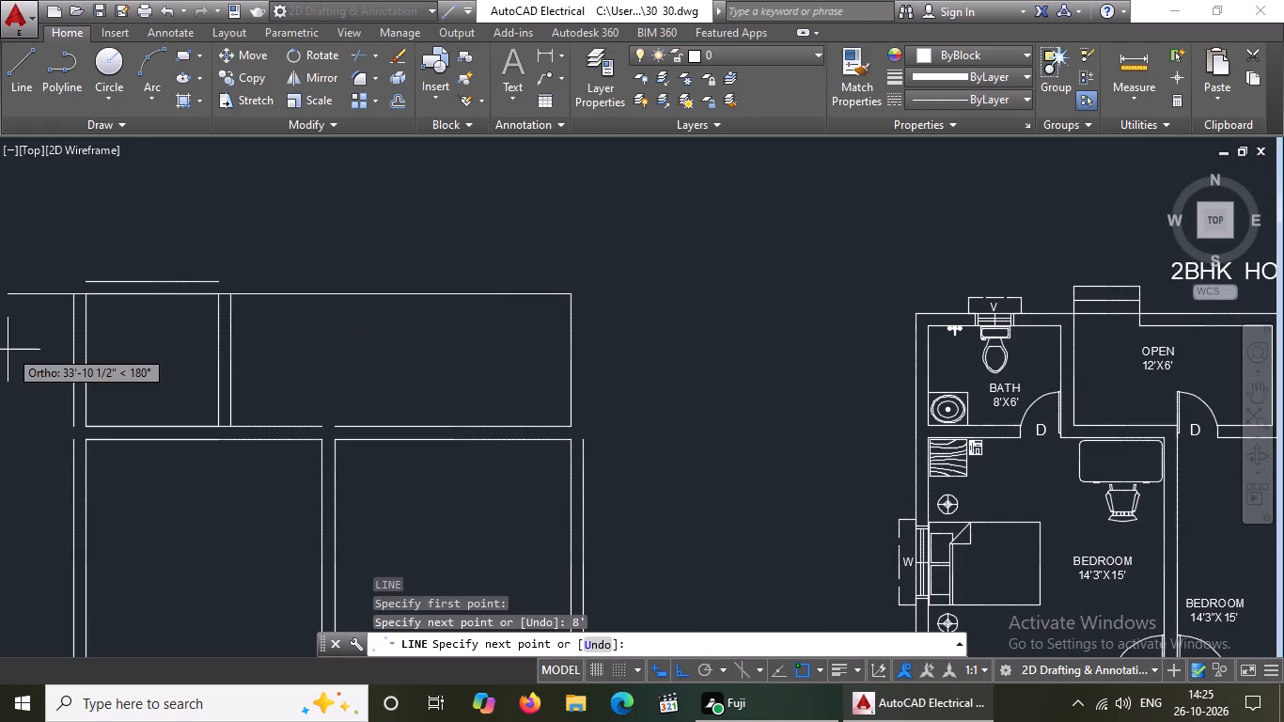
type("8'")
key("Return")
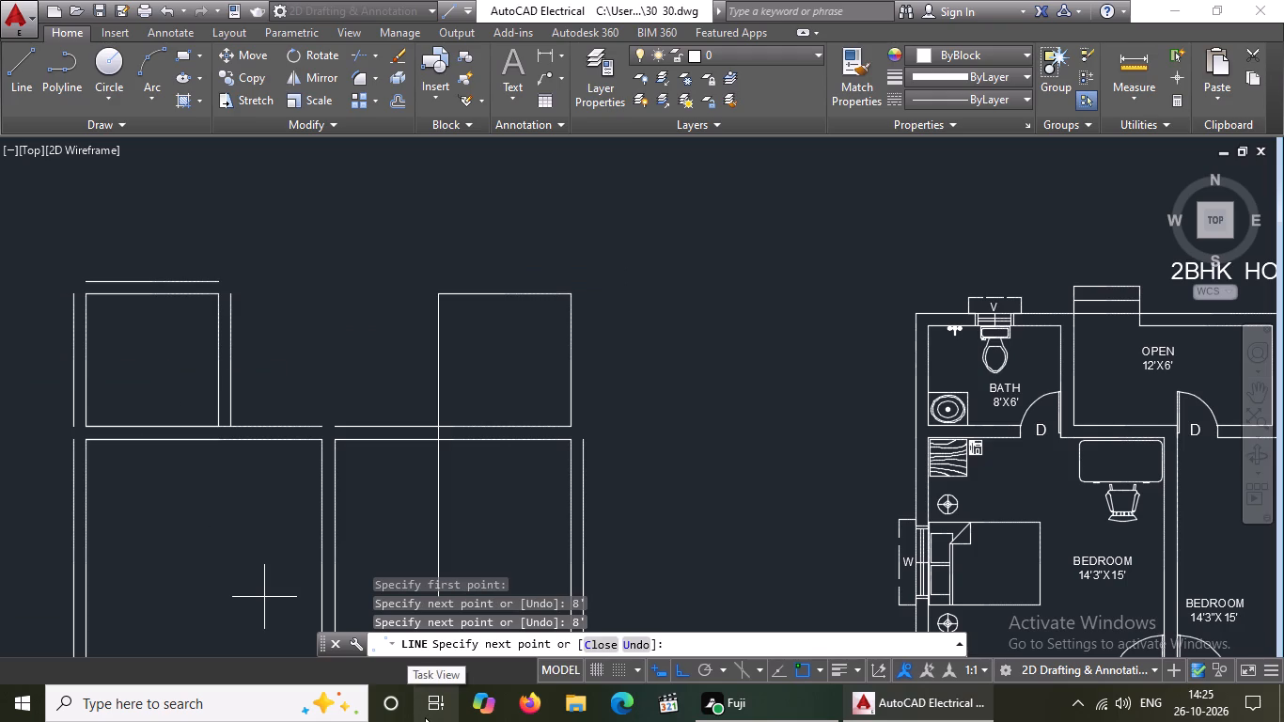
type("8'")
key("Return")
key("Return")
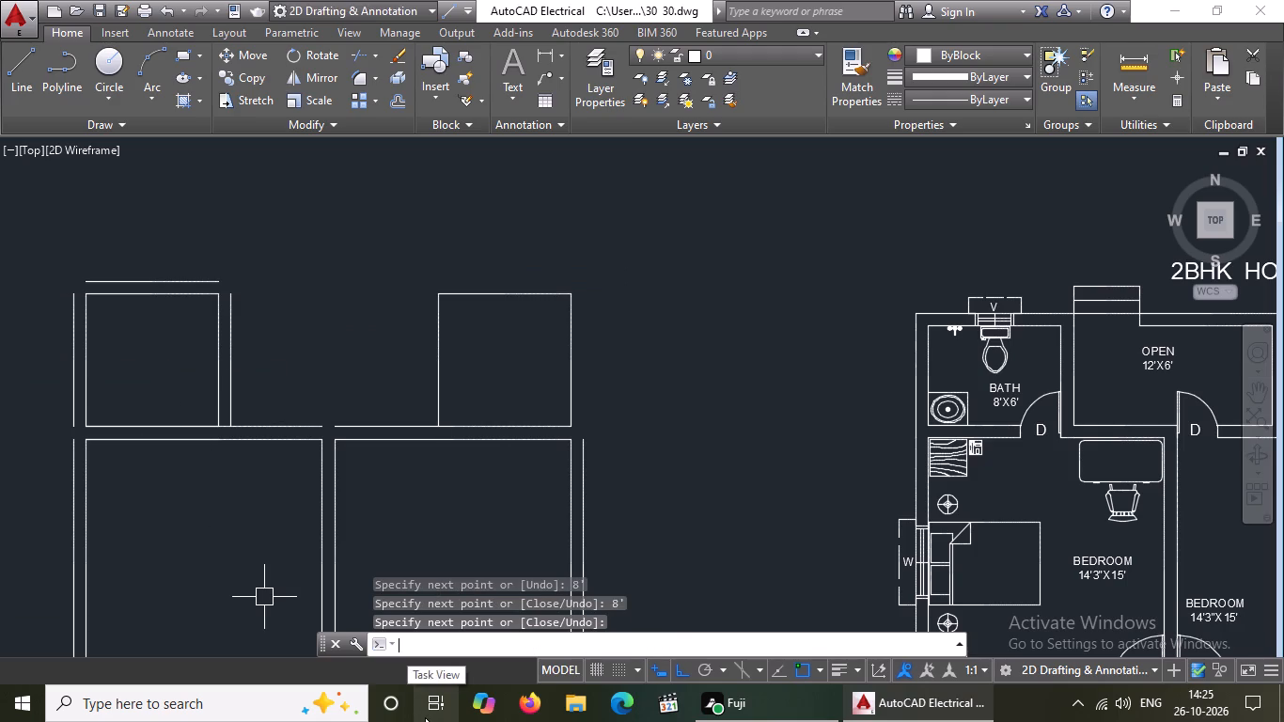
key("Escape")
Offset the right, left and top sides of the new 8' square outward by 9" to form its walls.
key("o")
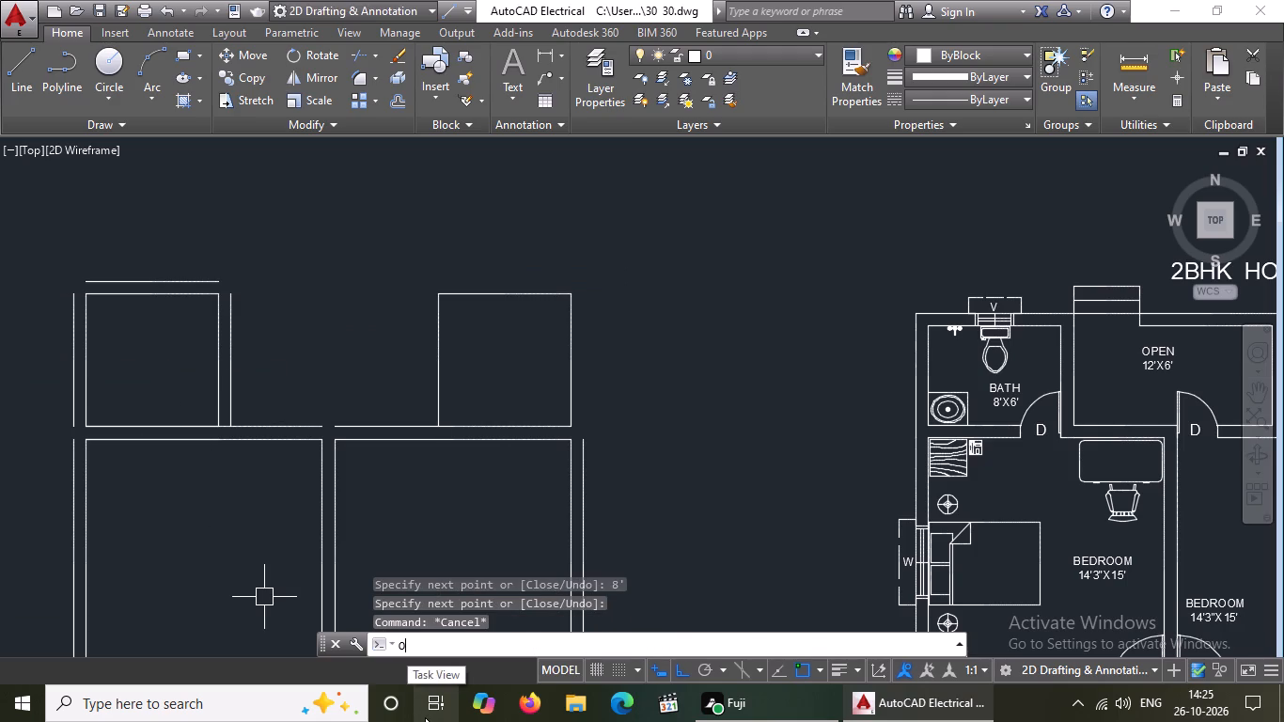
key("Return")
type("9\"")
key("Return")
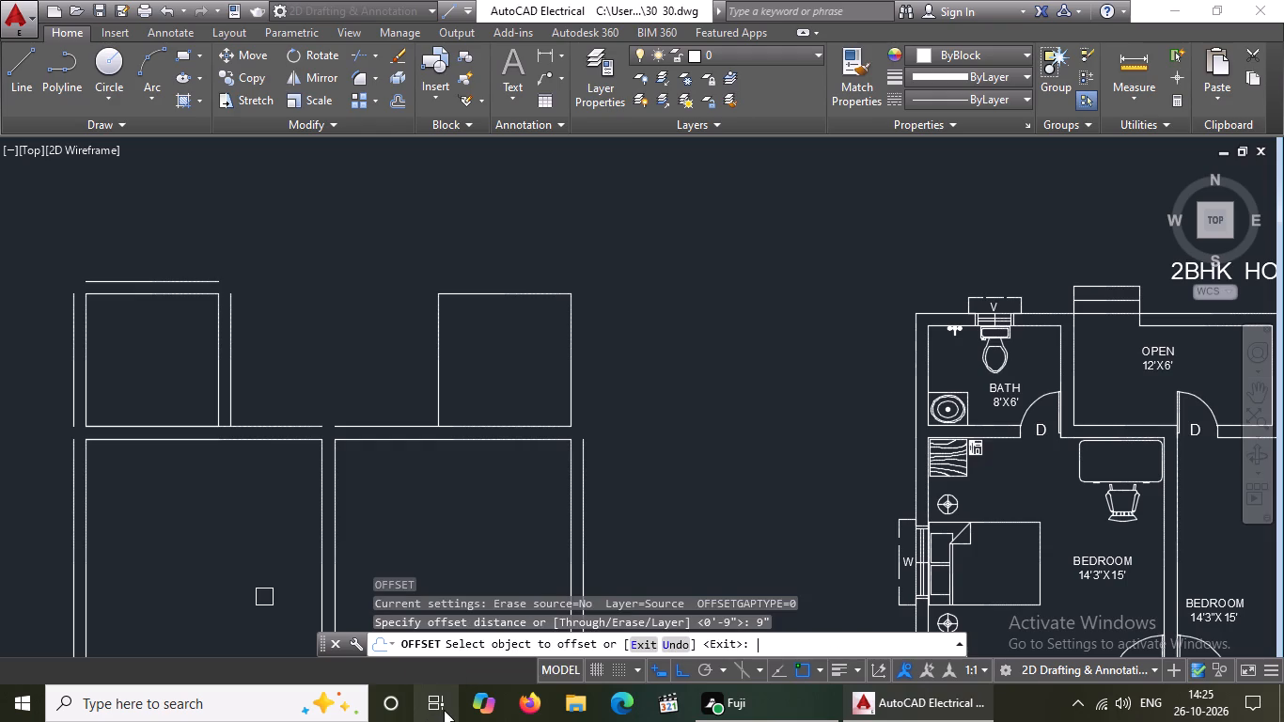
left_click_drag(569, 368, 587, 362)
left_click(632, 359)
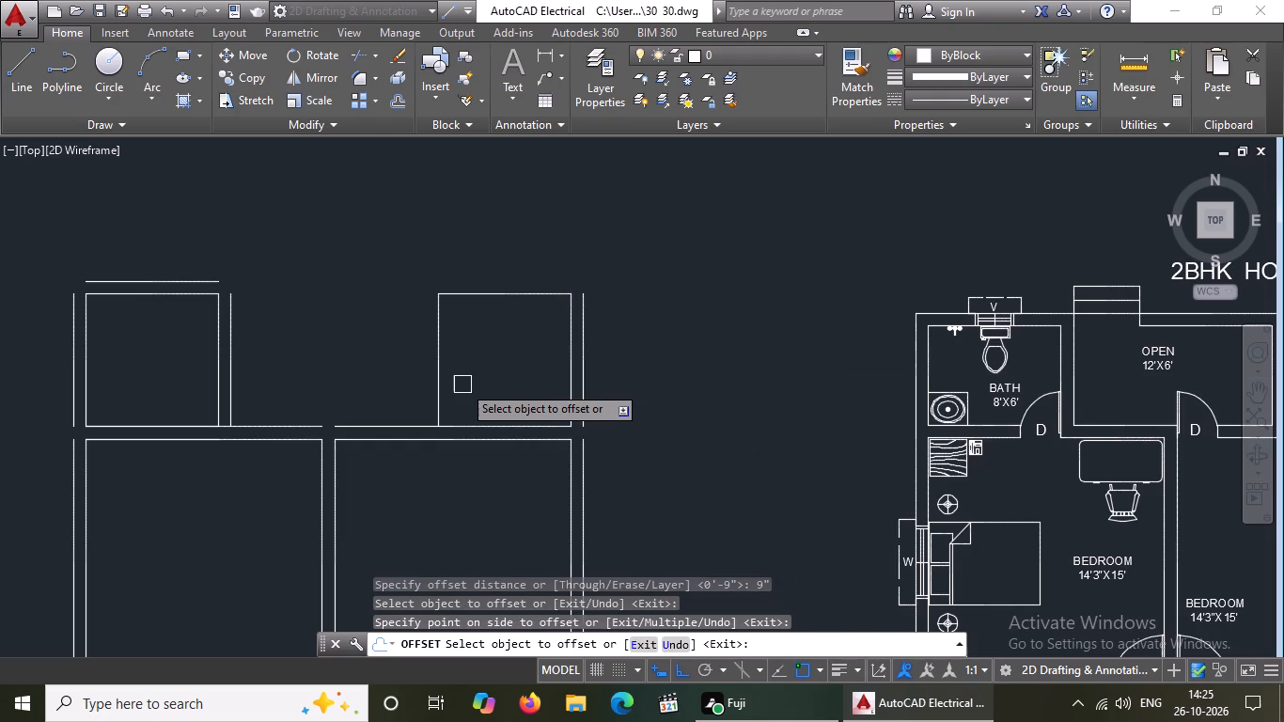
left_click(433, 378)
left_click_drag(403, 392, 414, 383)
left_click_drag(502, 291, 511, 259)
left_click_drag(516, 241, 528, 269)
scroll(603, 312, "down", 1)
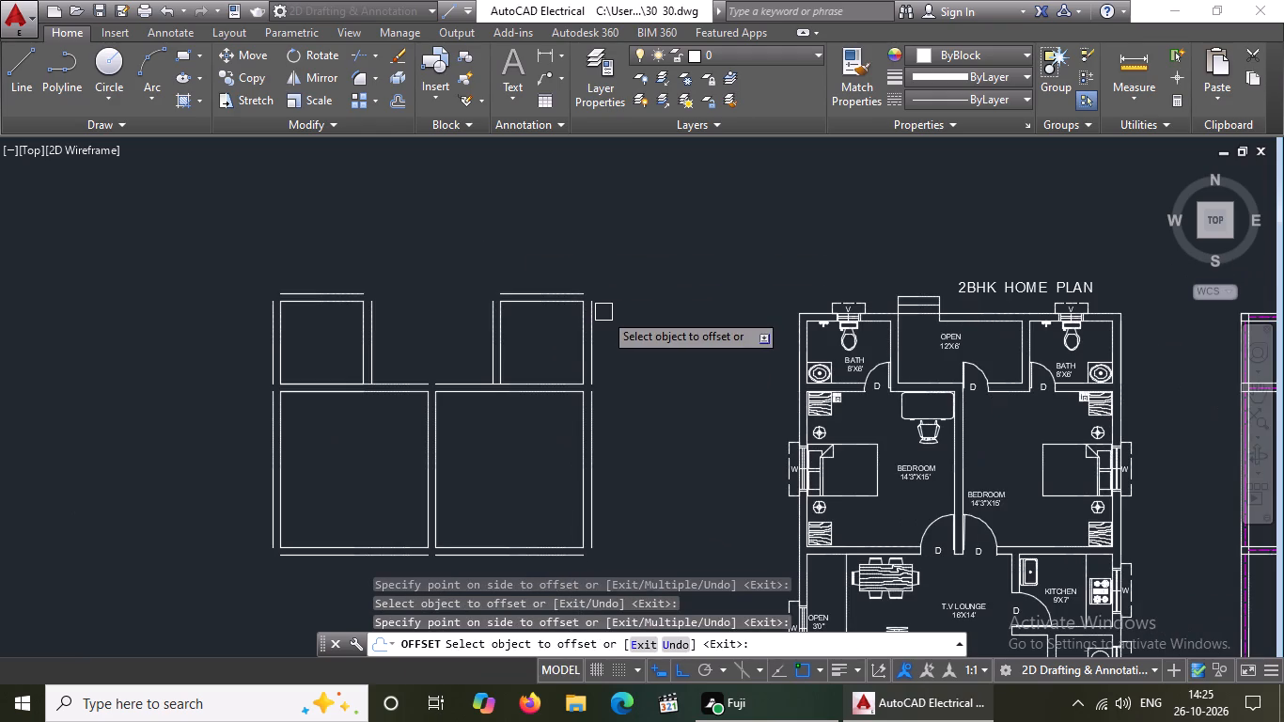
Draw the 7' right, 9' bottom and 7' left lines of a room below the second large room, starting at its lower wall line's right end.
scroll(603, 312, "down", 1)
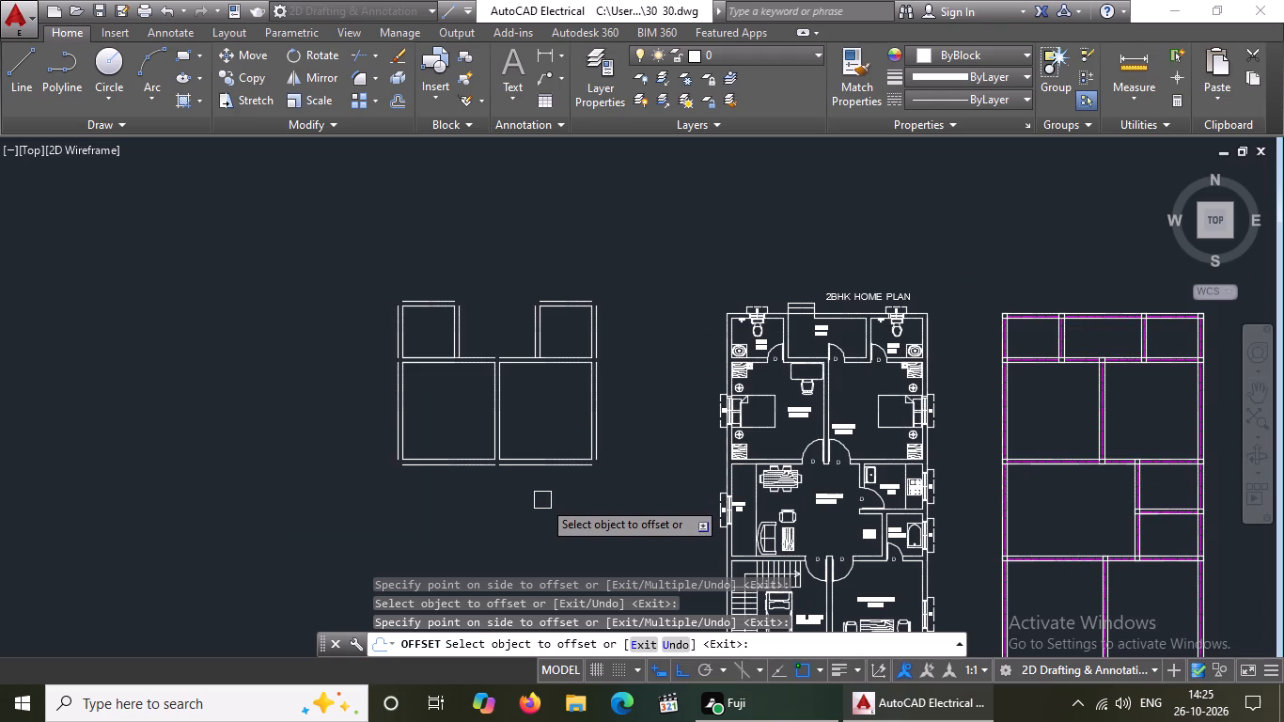
scroll(551, 487, "down", 2)
scroll(543, 518, "up", 2)
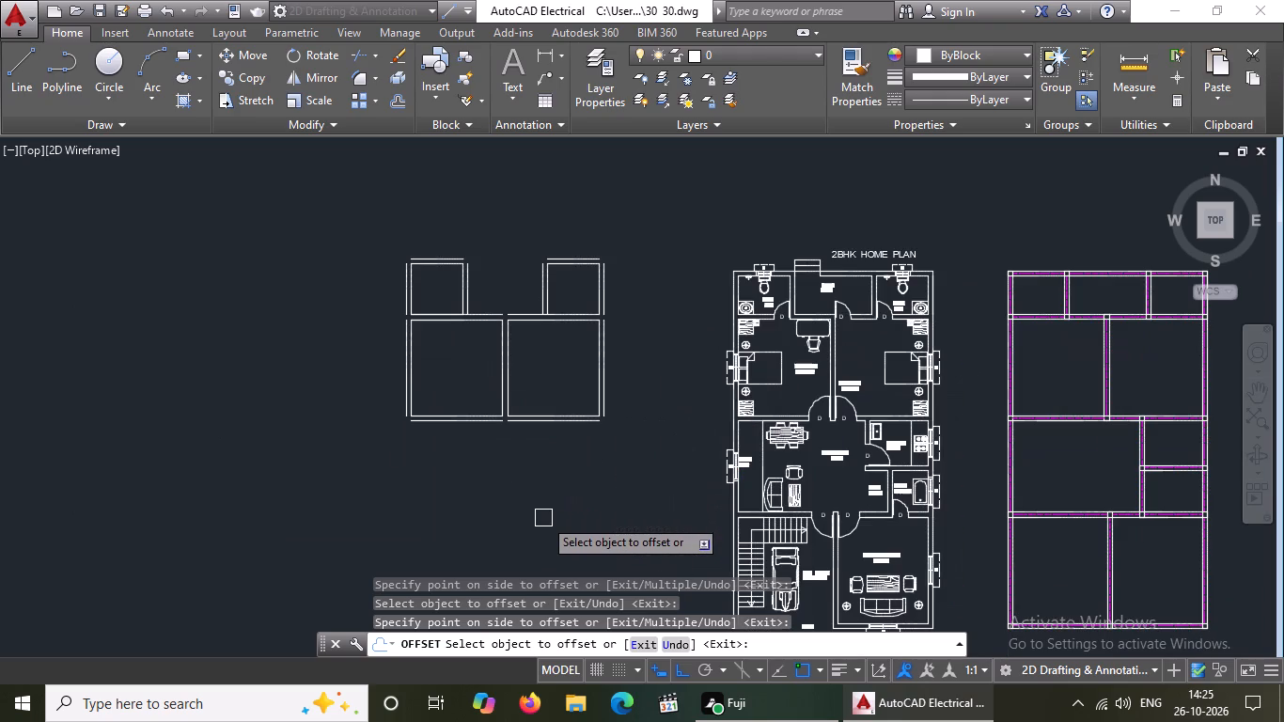
key("Escape")
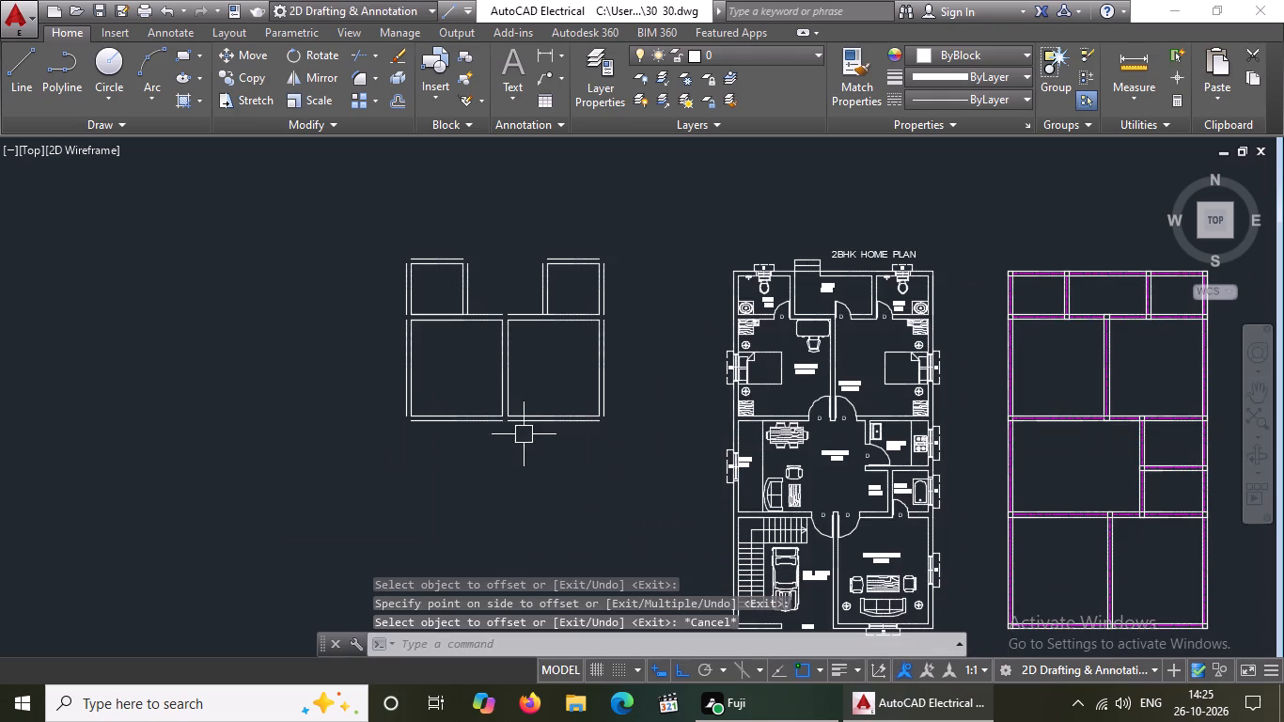
scroll(544, 448, "up", 1)
key("l")
key("Return")
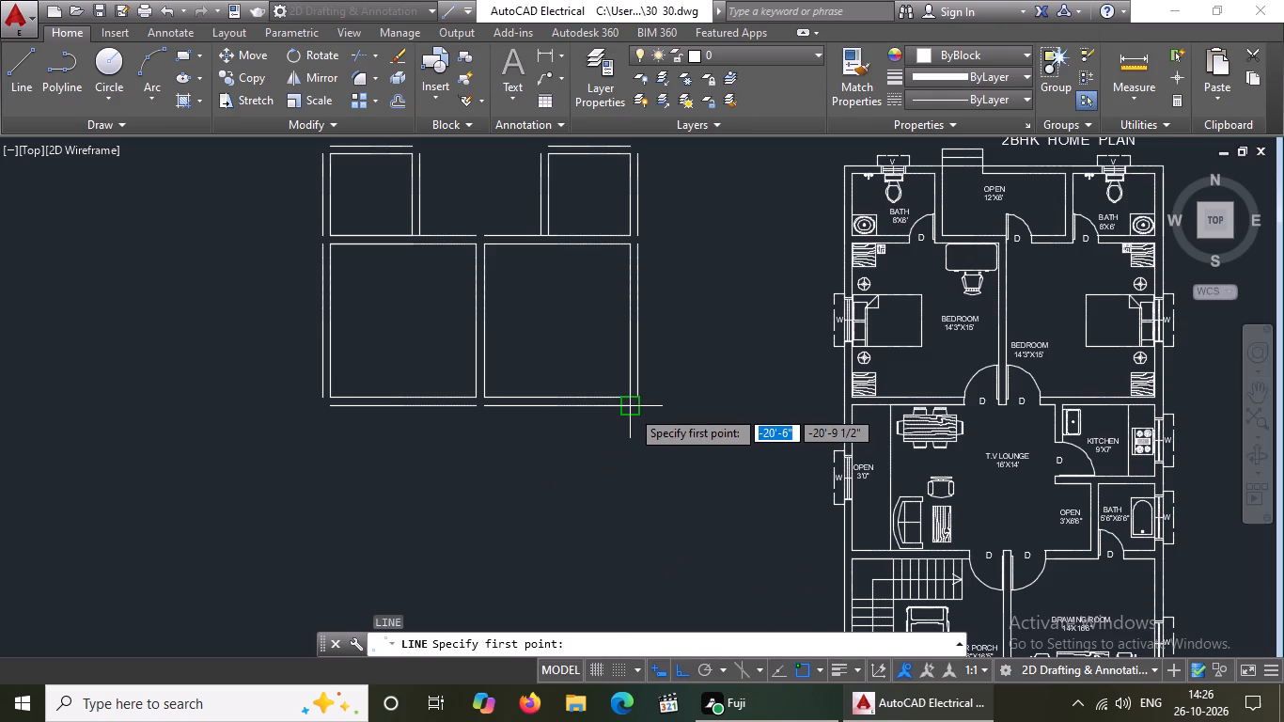
left_click_drag(632, 410, 632, 437)
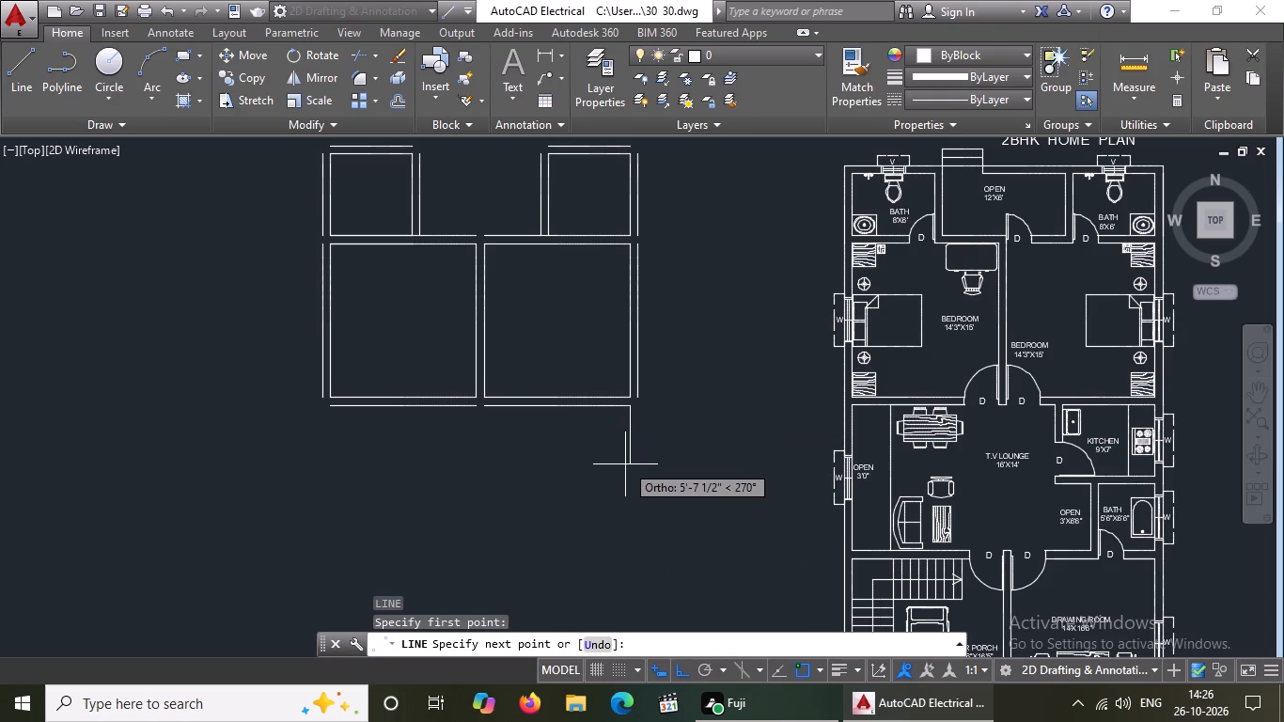
type("7'")
key("Return")
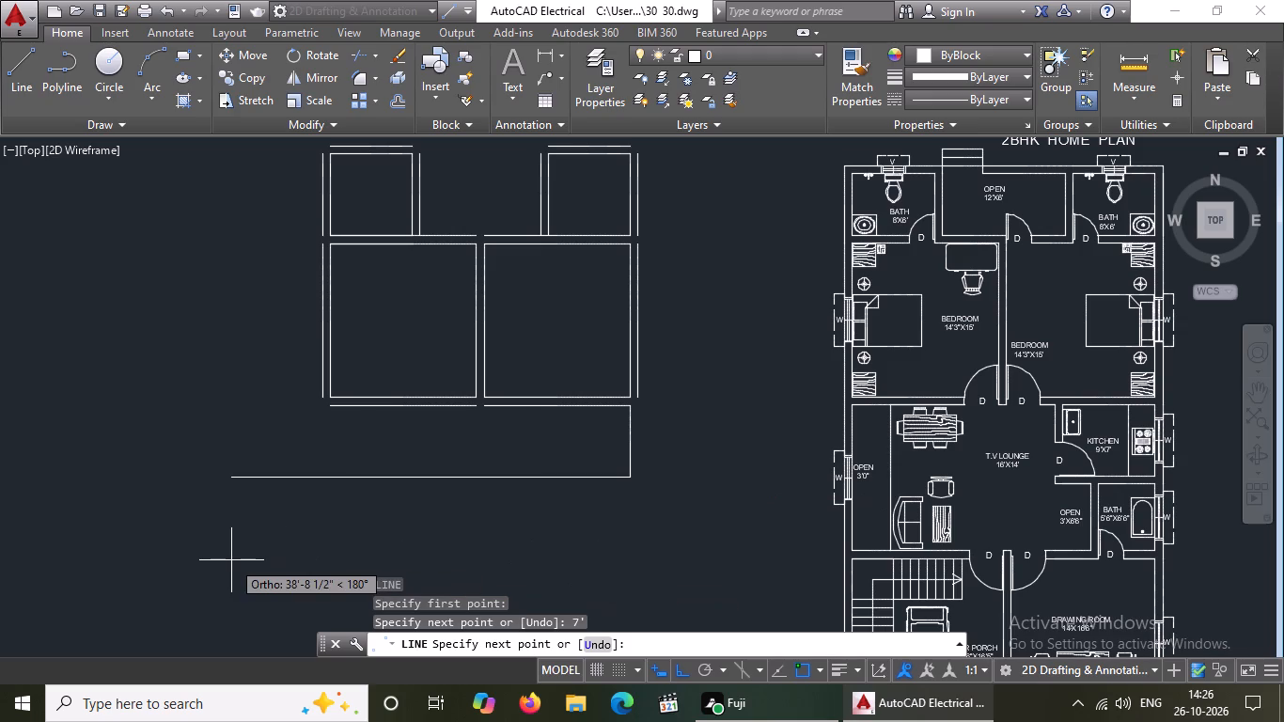
type("9'")
key("Return")
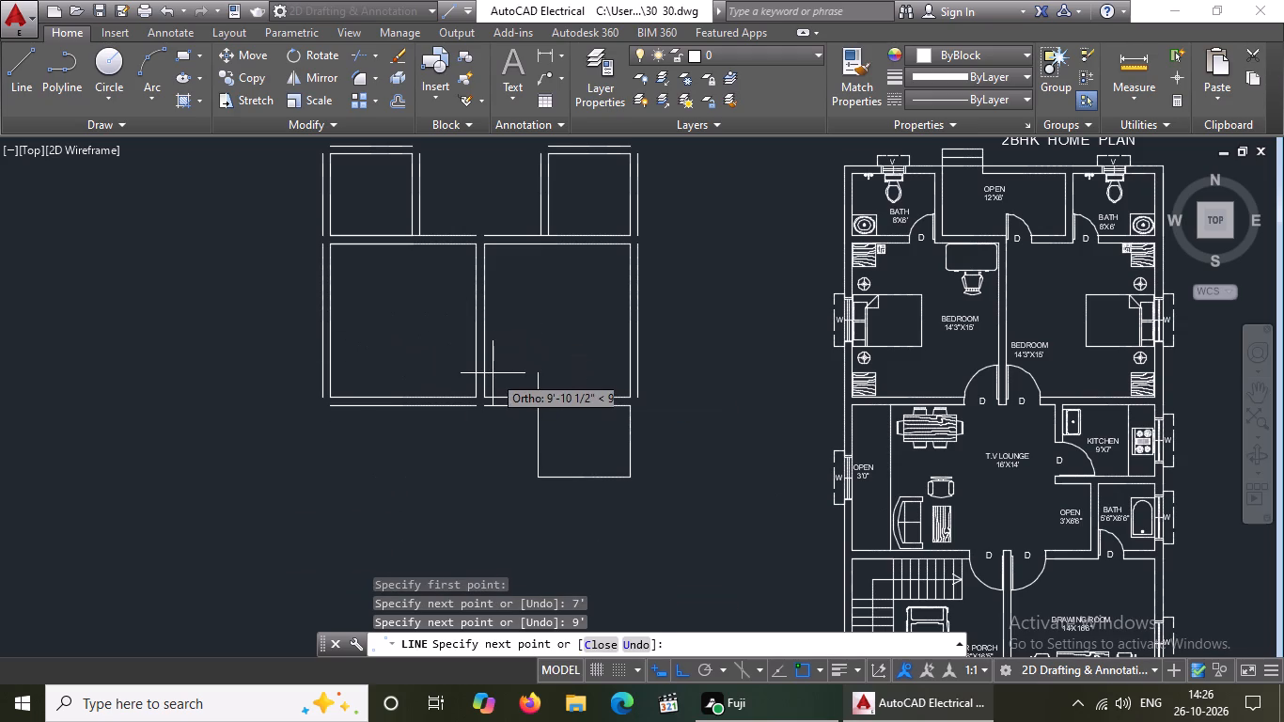
type("7'")
key("Return")
key("Return")
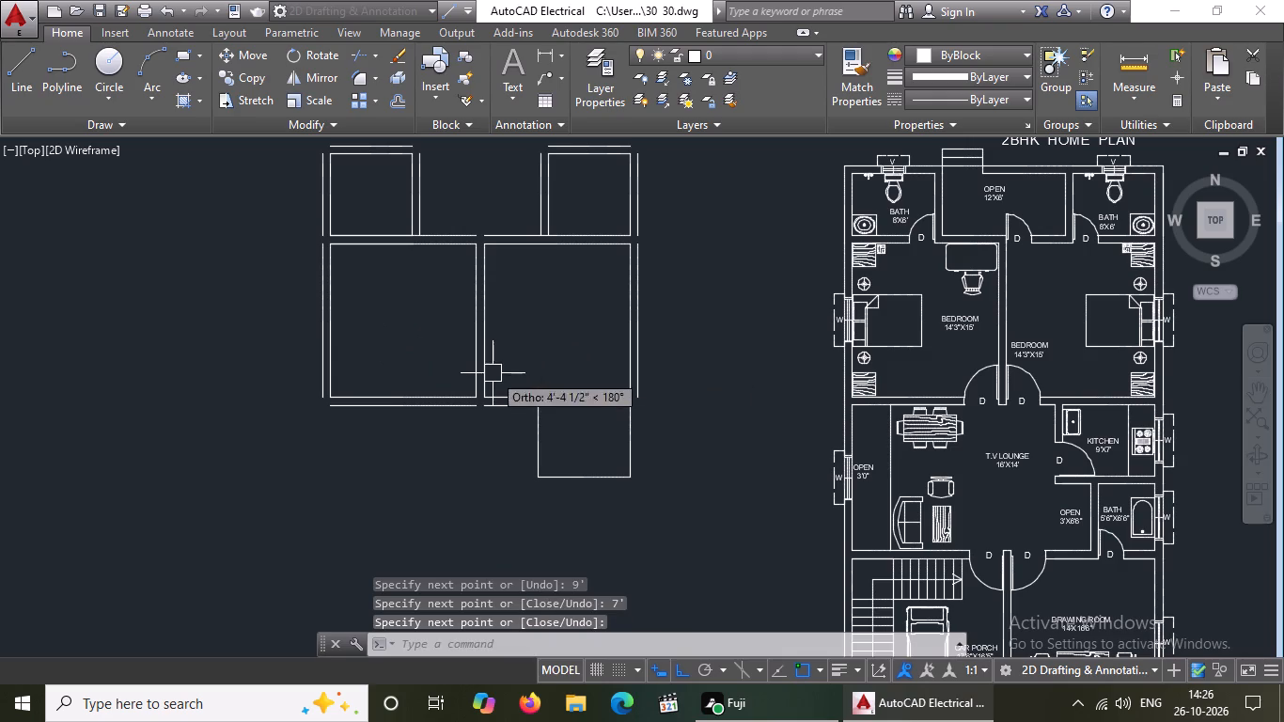
key("Escape")
Offset the right, bottom and left sides of the new 9' by 7' room outward by 9" to form its walls.
key("o")
key("Return")
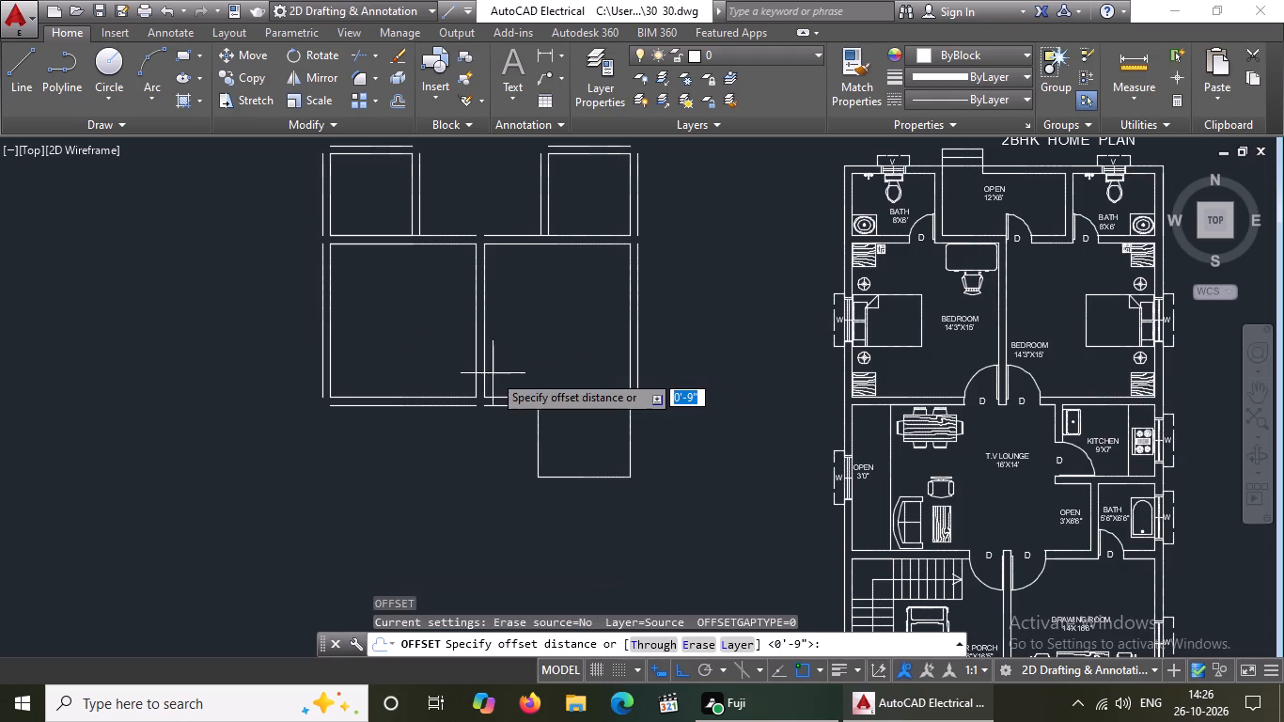
type("9\"")
key("Return")
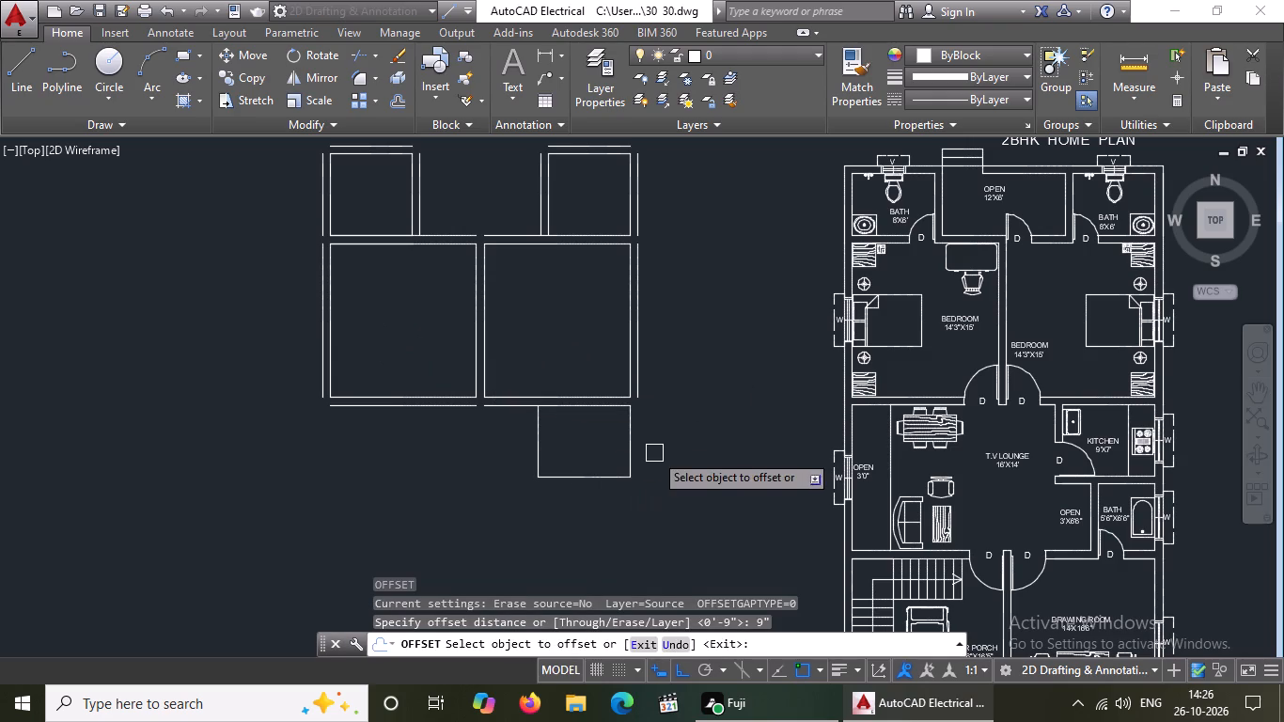
left_click(634, 462)
left_click_drag(693, 444, 677, 469)
left_click(587, 479)
left_click(572, 518)
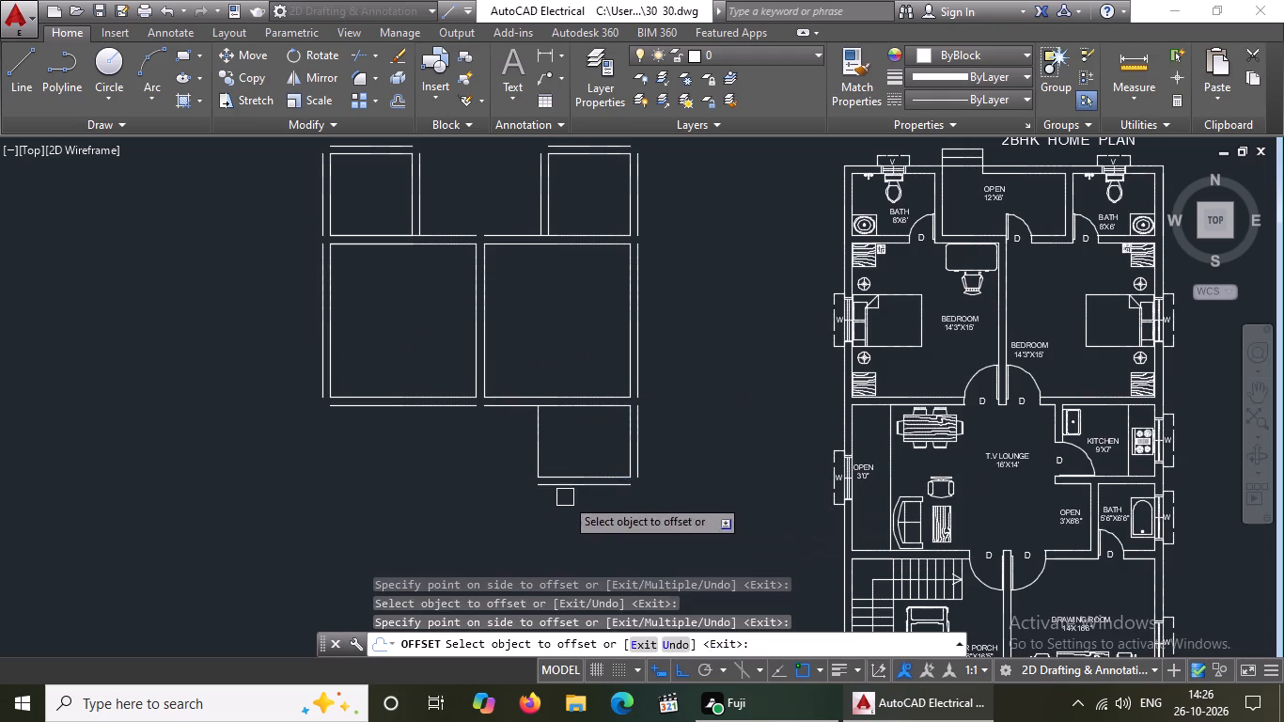
left_click_drag(542, 443, 506, 451)
left_click_drag(374, 477, 406, 475)
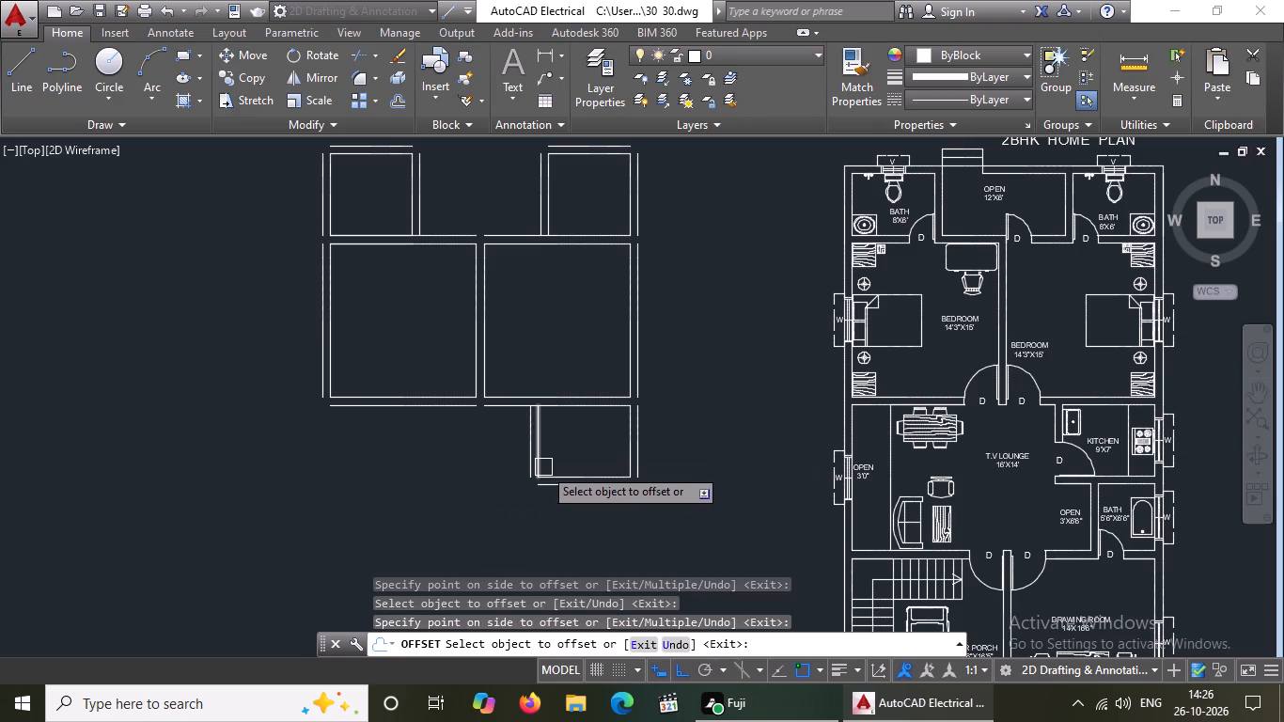
key("Escape")
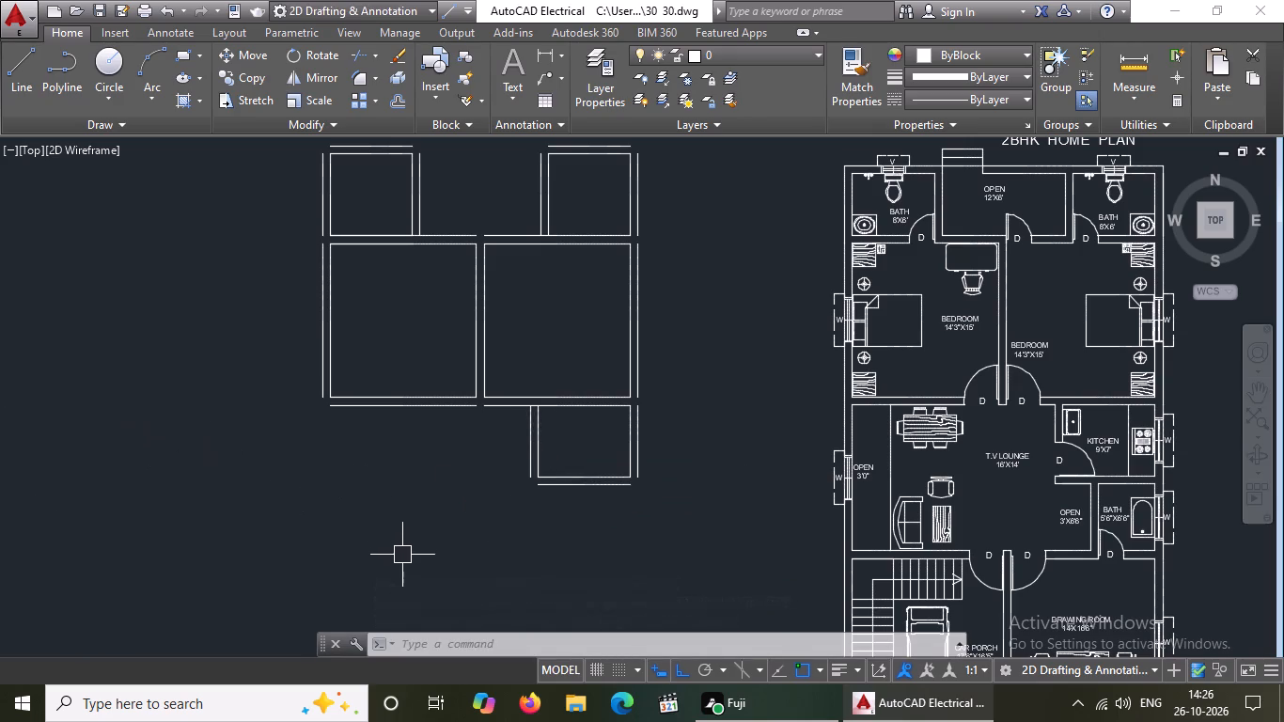
Fillet the two lines of the wall between the large rooms with the 9' by 7' room's inner and outer bottom lines.
type("F")
key("space")
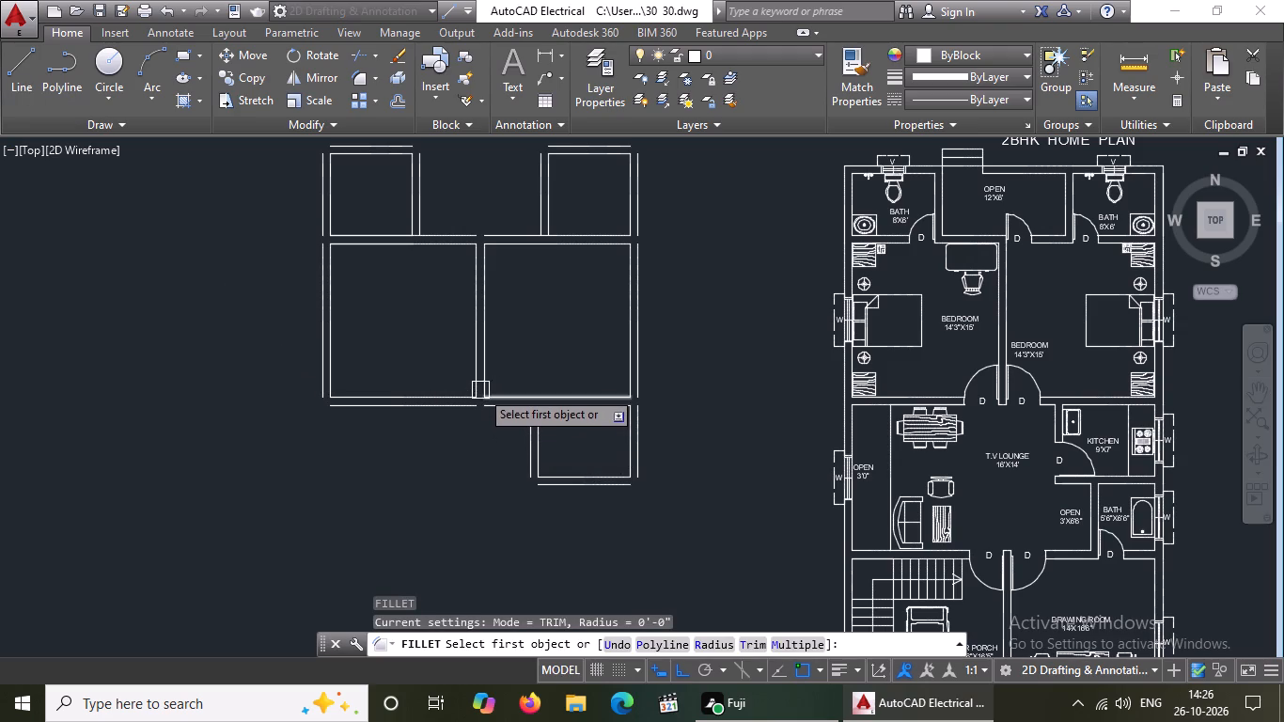
left_click(485, 370)
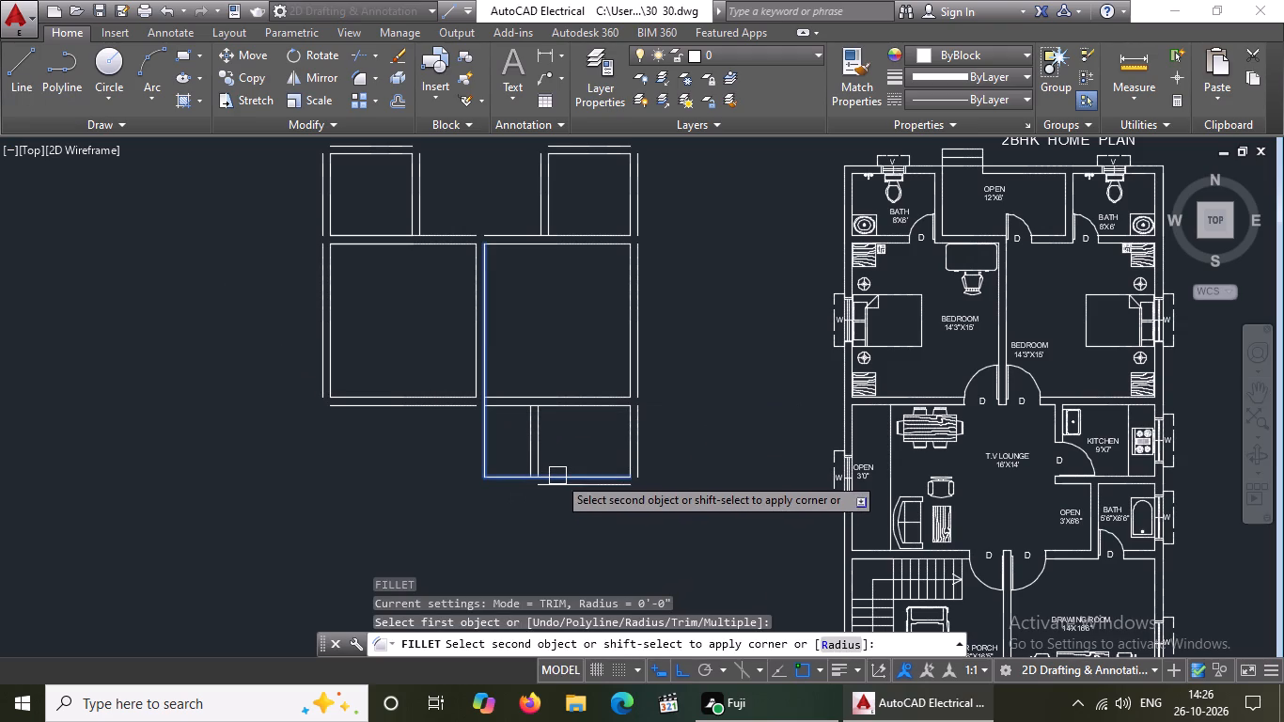
left_click(558, 476)
type("F")
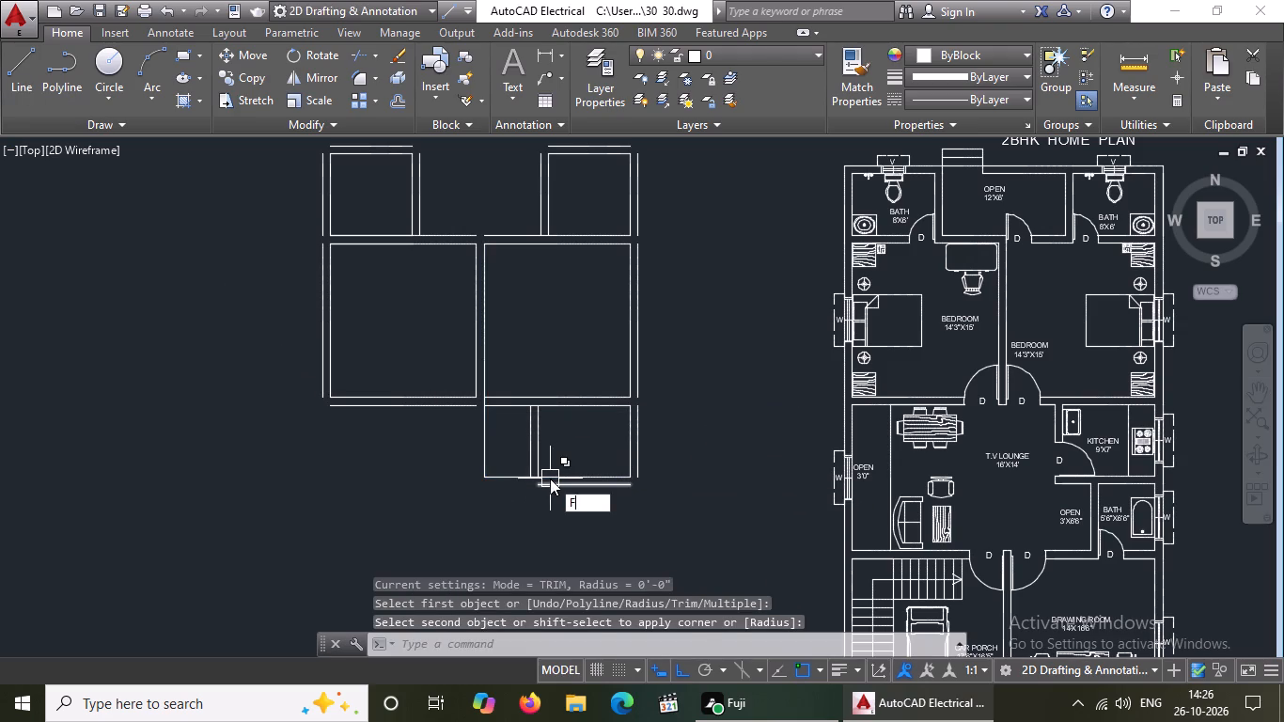
key("space")
left_click(470, 359)
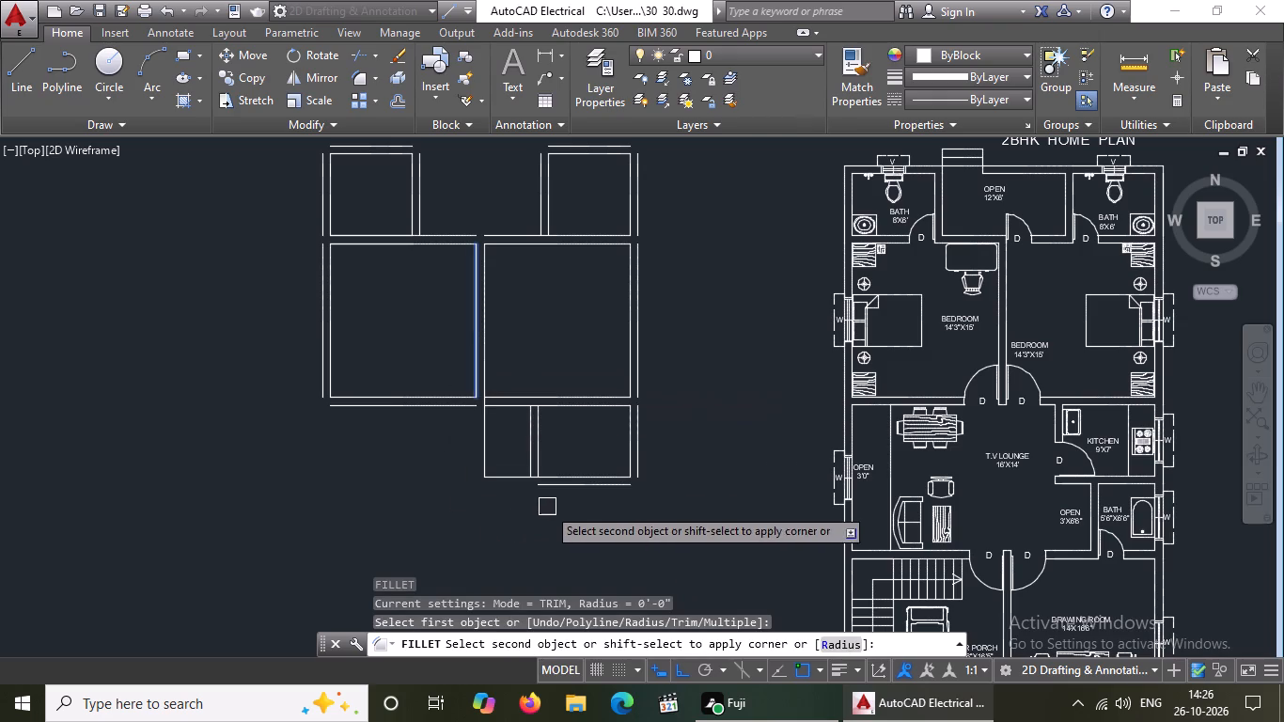
left_click(556, 485)
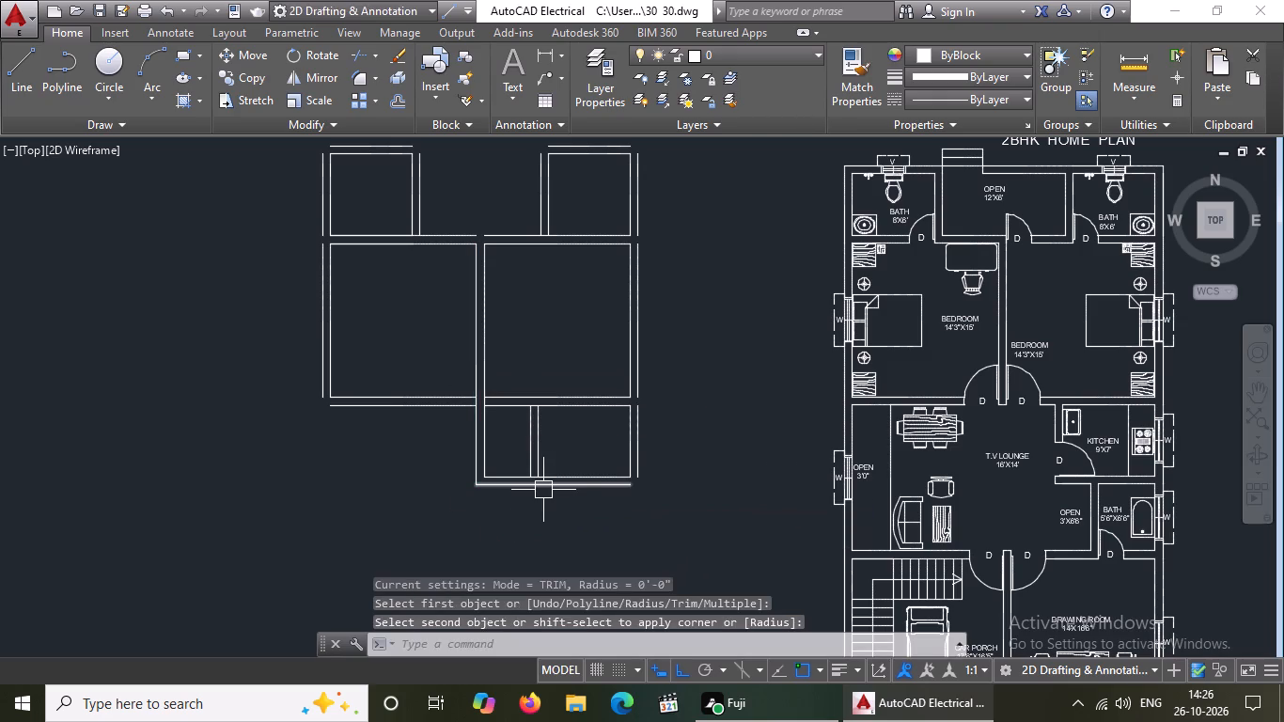
left_click(25, 81)
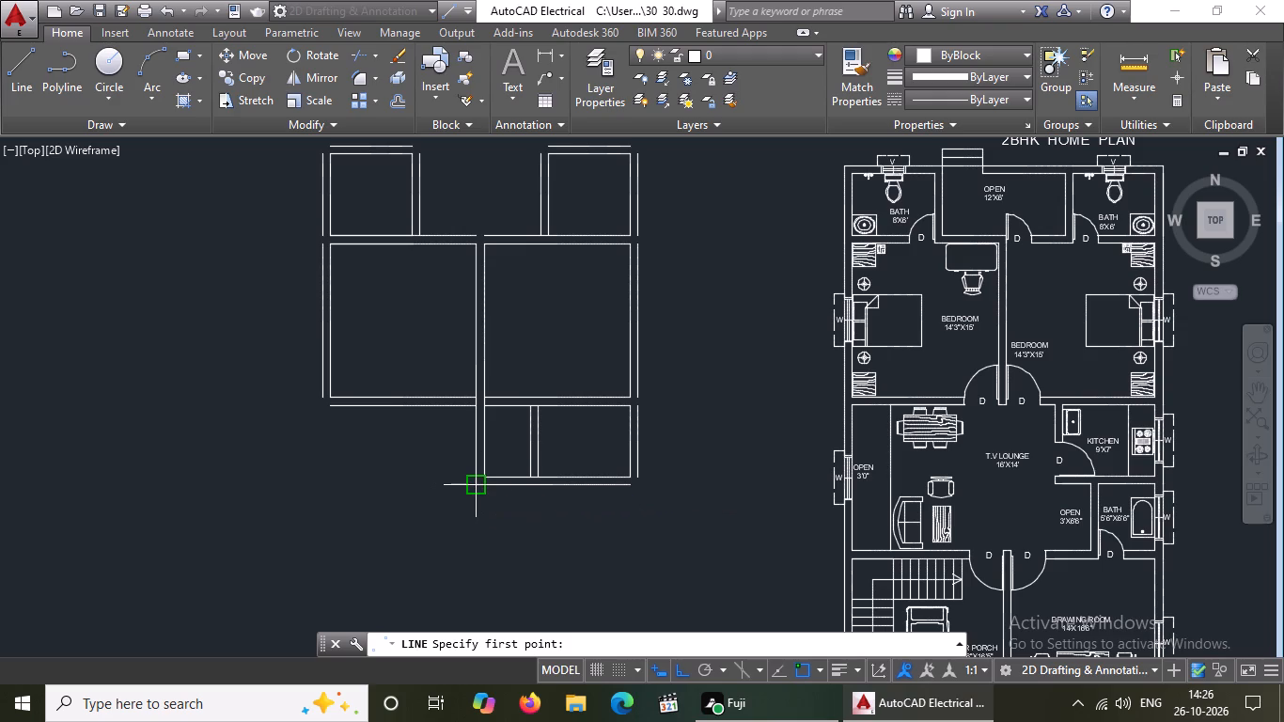
key("Escape")
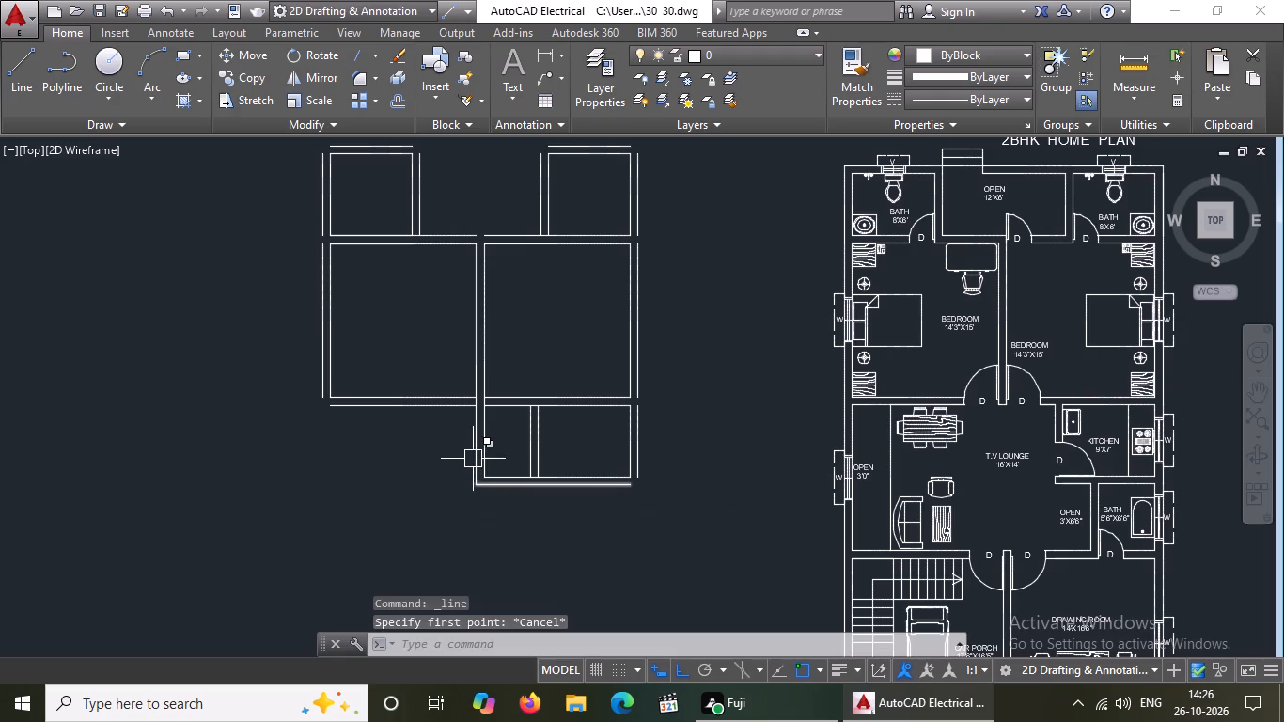
Trim the extended lines below the large rooms' wall and beyond the 9' by 7' room's left wall, and erase the leftover stub.
scroll(497, 435, "up", 1)
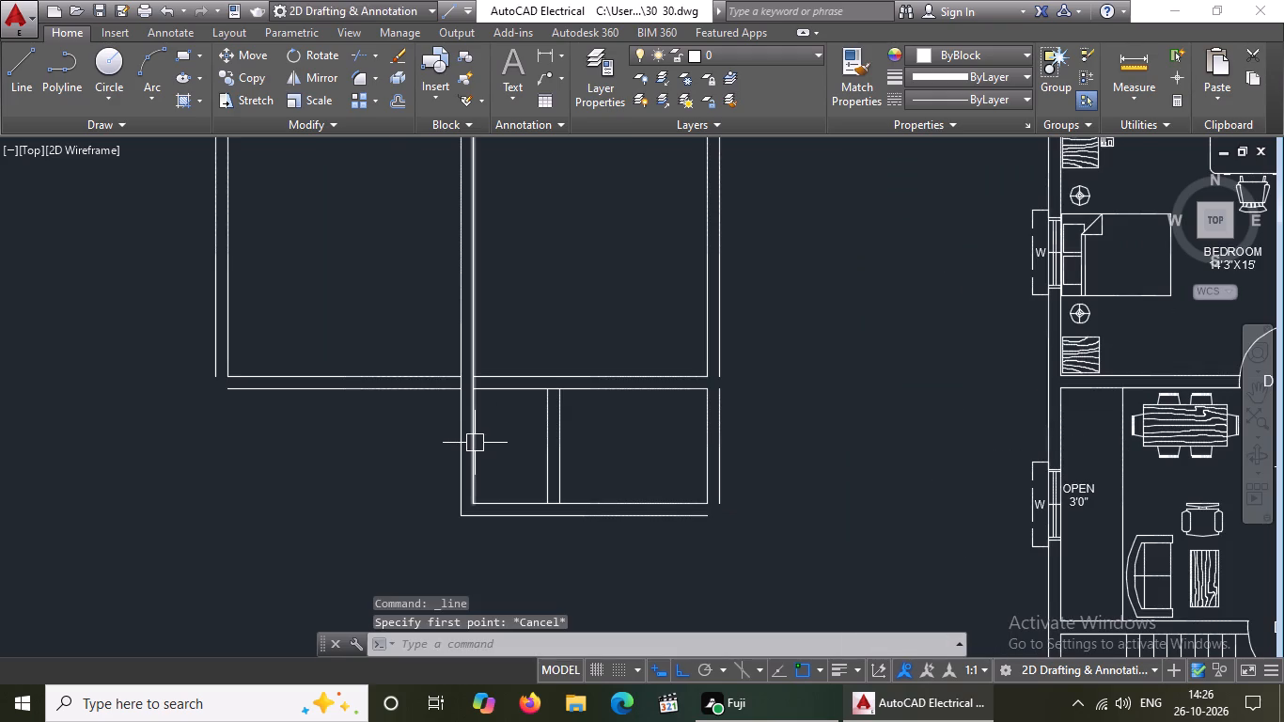
key("Escape")
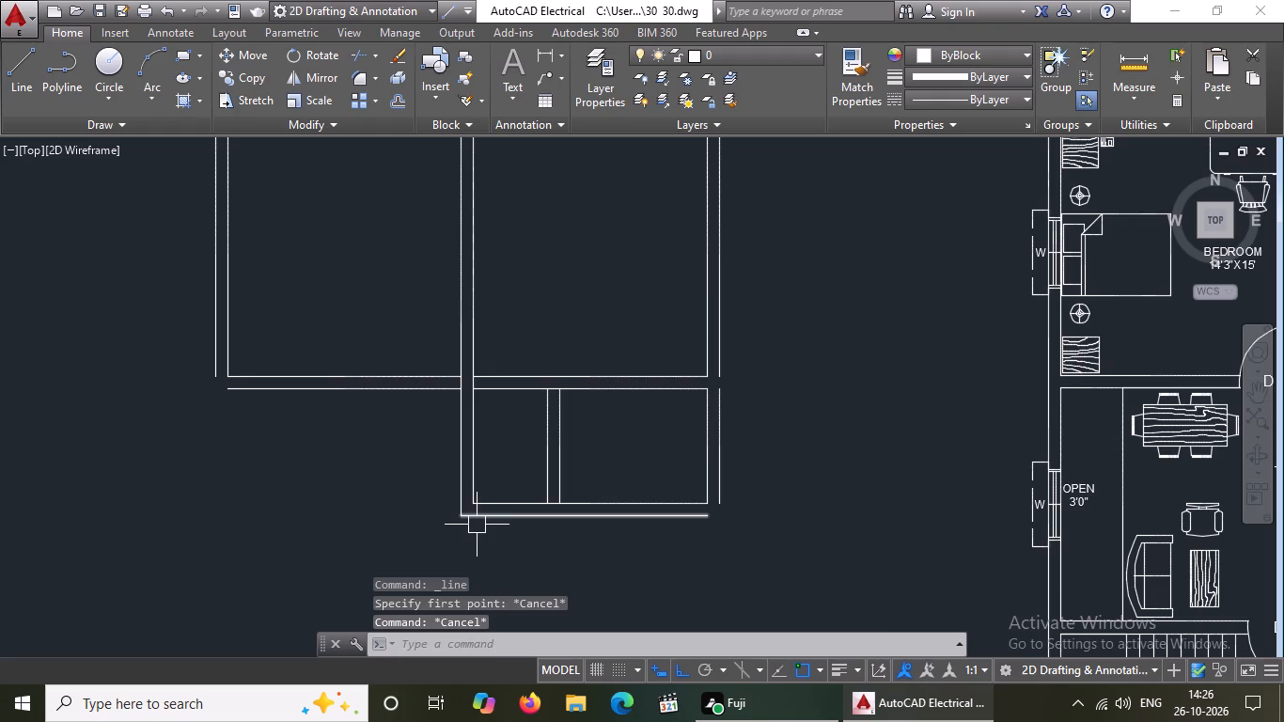
type("TR")
key("space")
key("space")
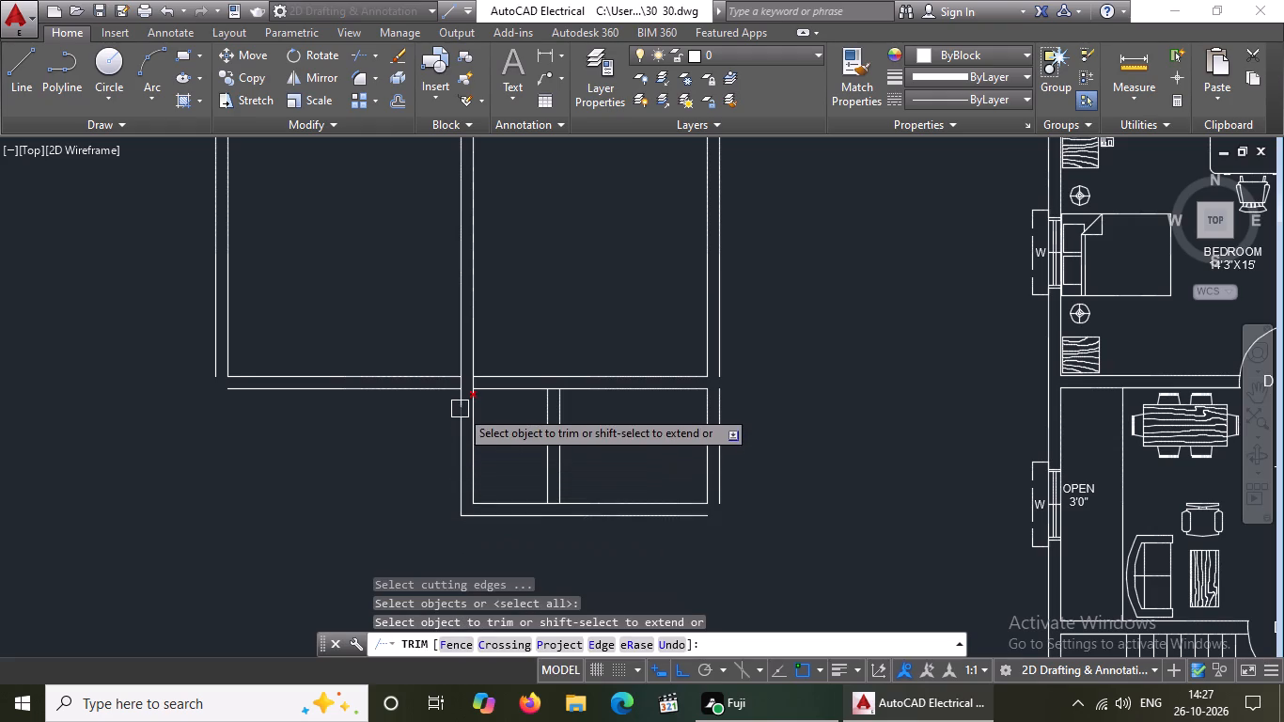
scroll(460, 400, "up", 2)
left_click(457, 384)
left_click(491, 390)
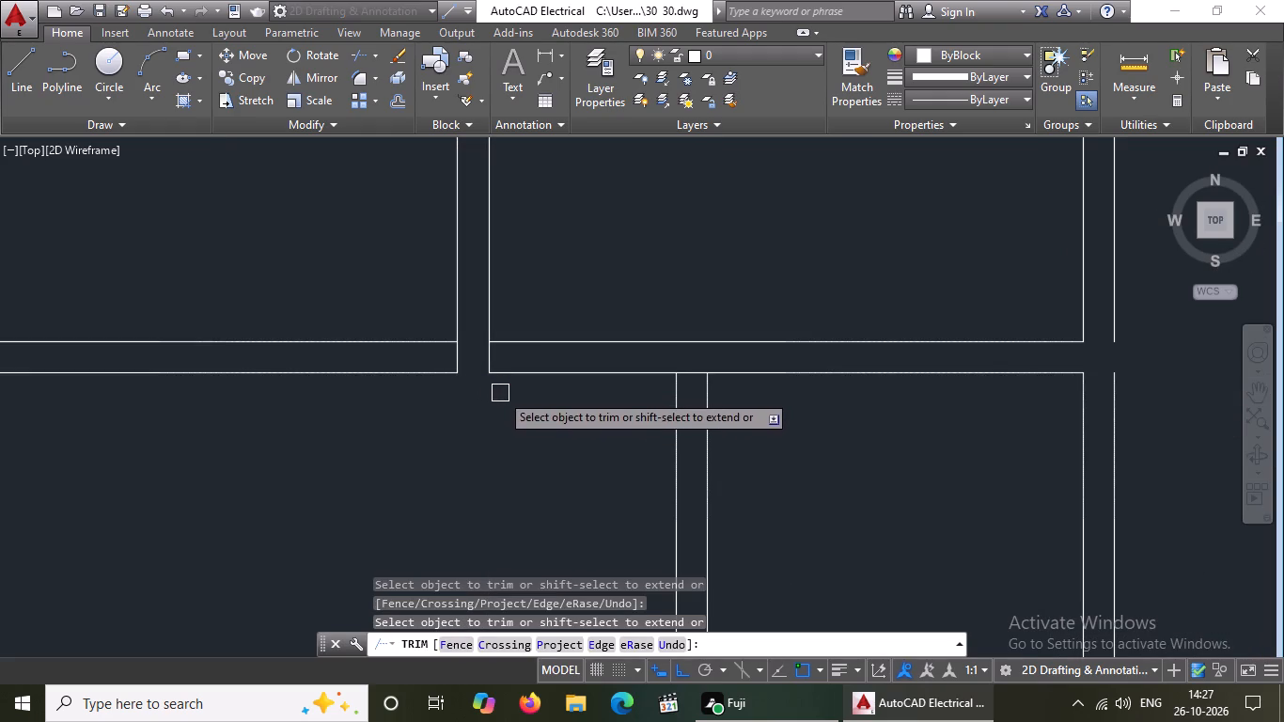
scroll(530, 401, "down", 4)
scroll(550, 437, "up", 3)
left_click(533, 463)
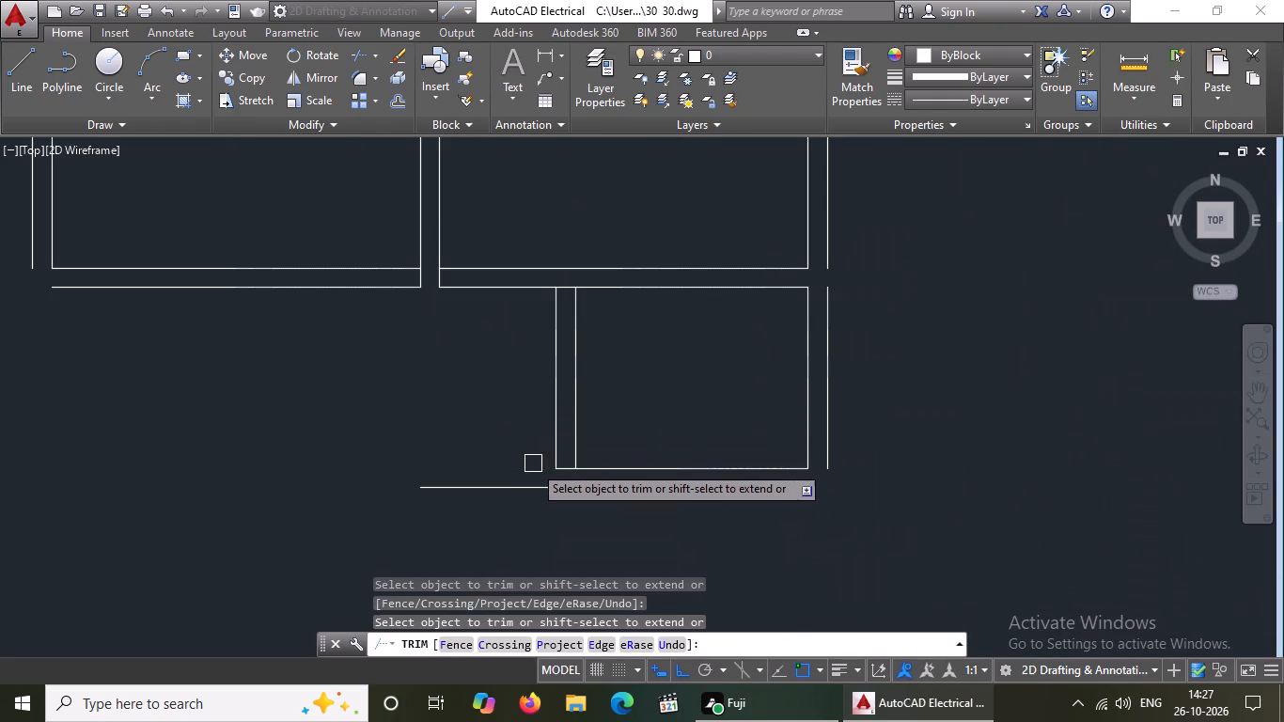
left_click(533, 486)
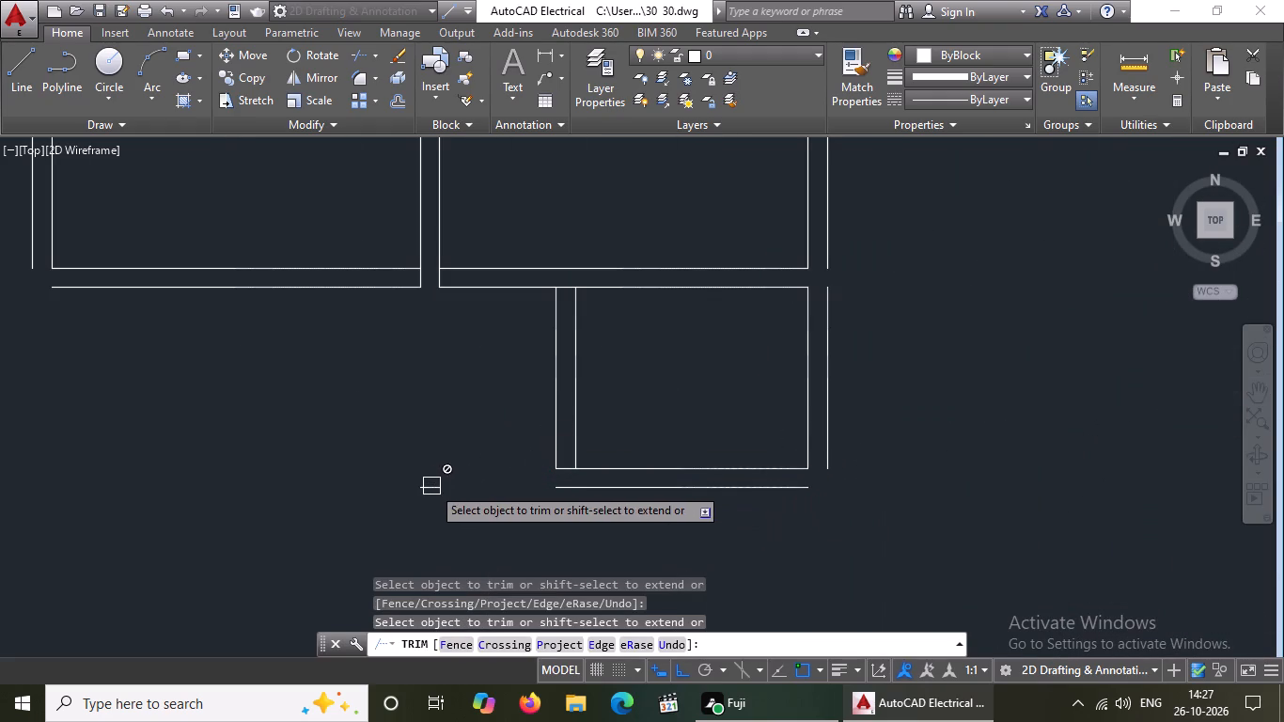
key("Escape")
left_click(431, 486)
key("Delete")
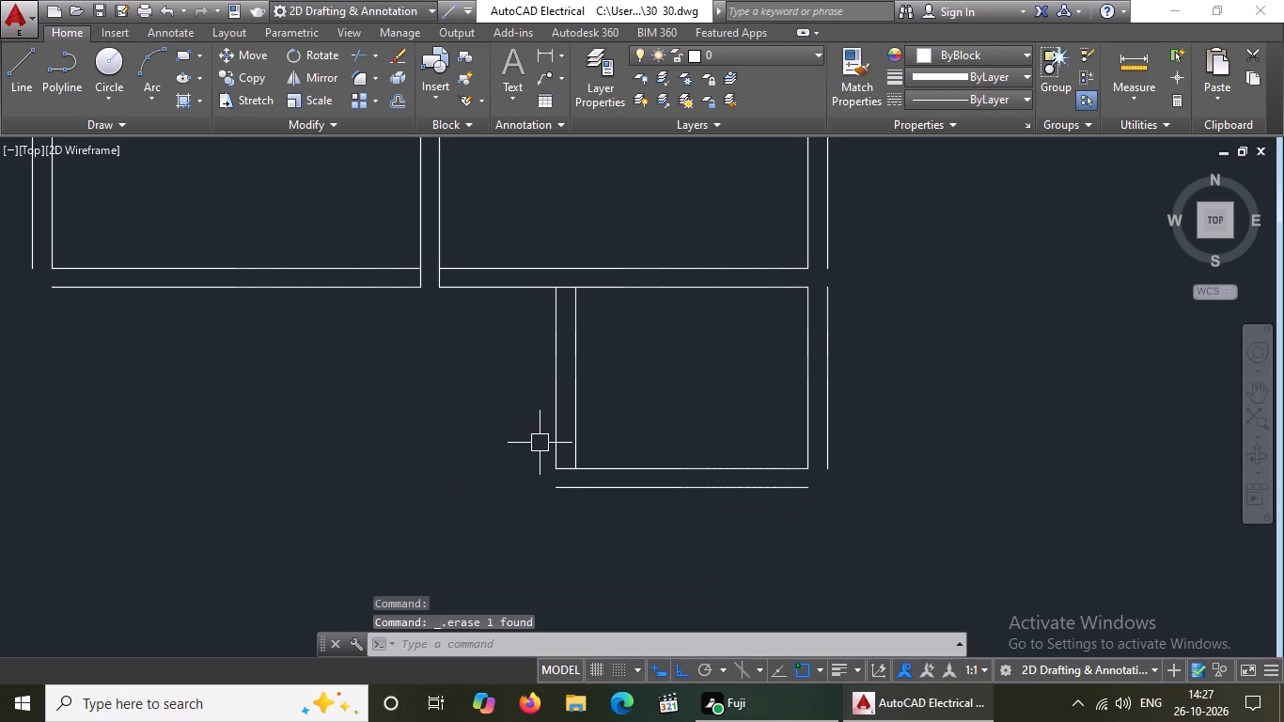
Trim the piece of the 9' by 7' room's inner bottom line that crosses its left wall.
scroll(540, 442, "down", 1)
scroll(564, 451, "up", 2)
type("TR")
key("space")
key("space")
scroll(543, 457, "up", 3)
left_click(533, 520)
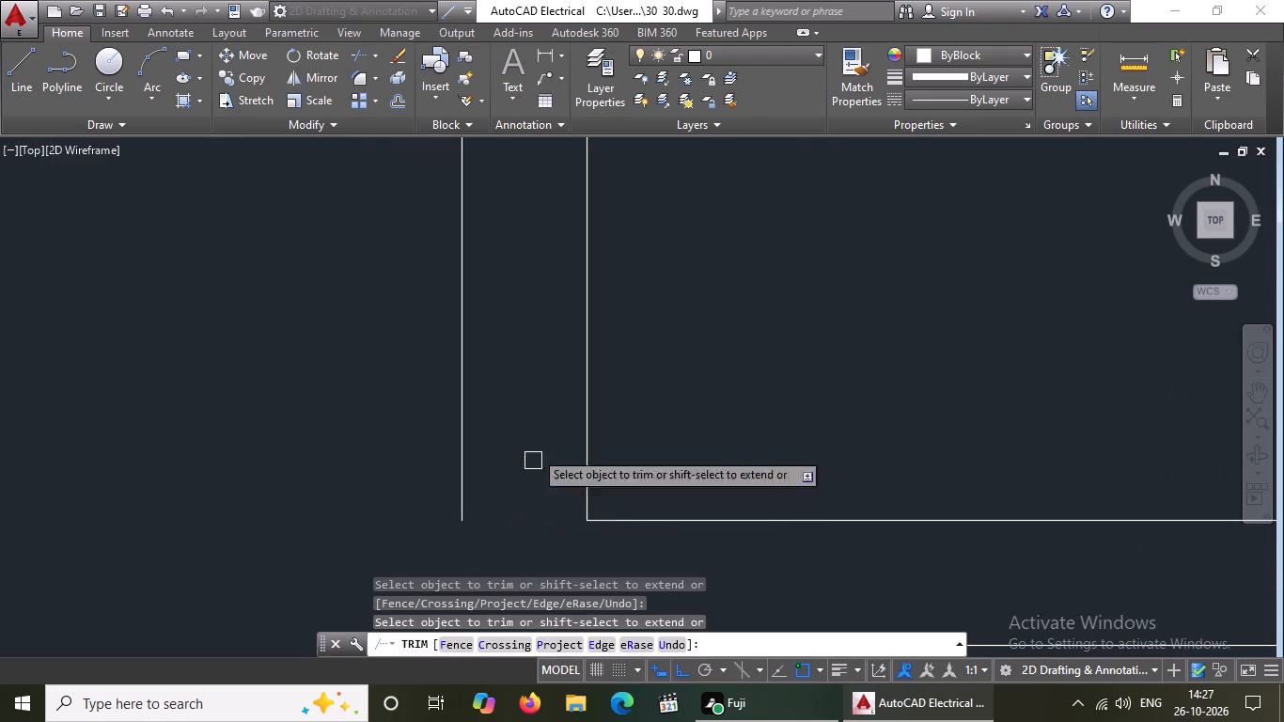
scroll(540, 422, "down", 5)
key("Escape")
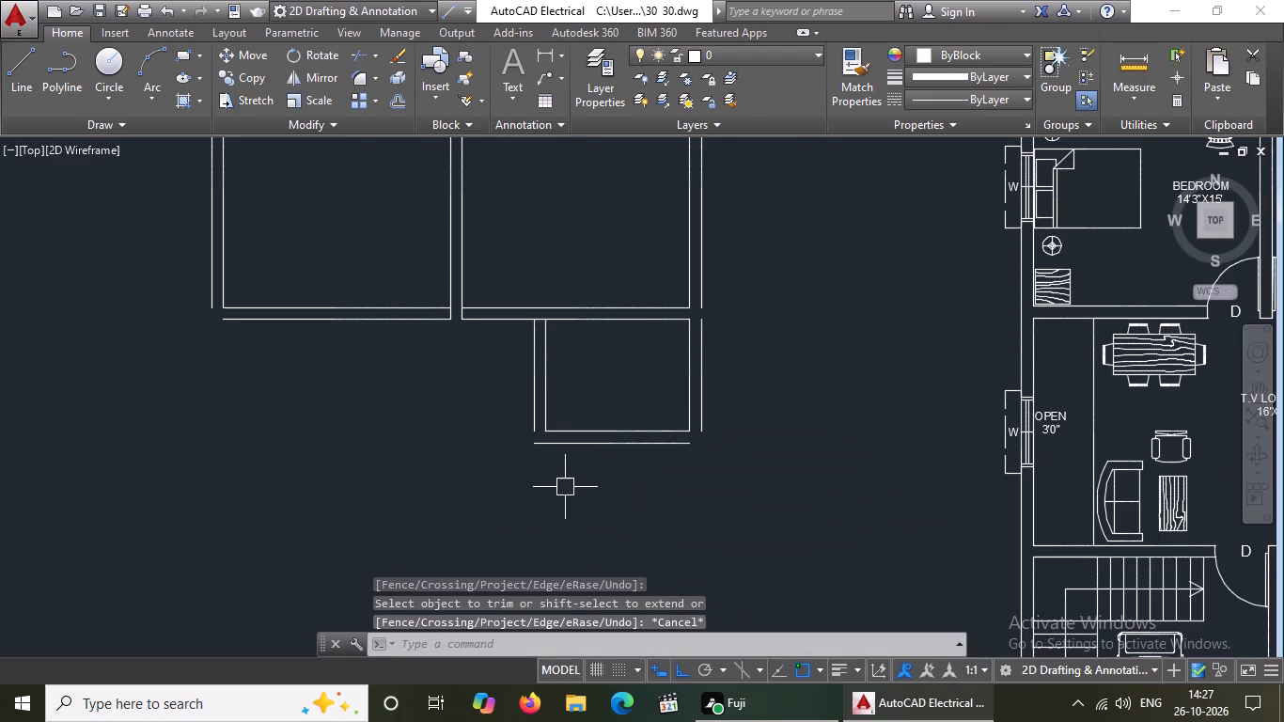
Draw a bath outline 5'6" wide by 6'6" deep, starting from the right end of the 9' by 7' room's outer bottom line.
left_click(31, 80)
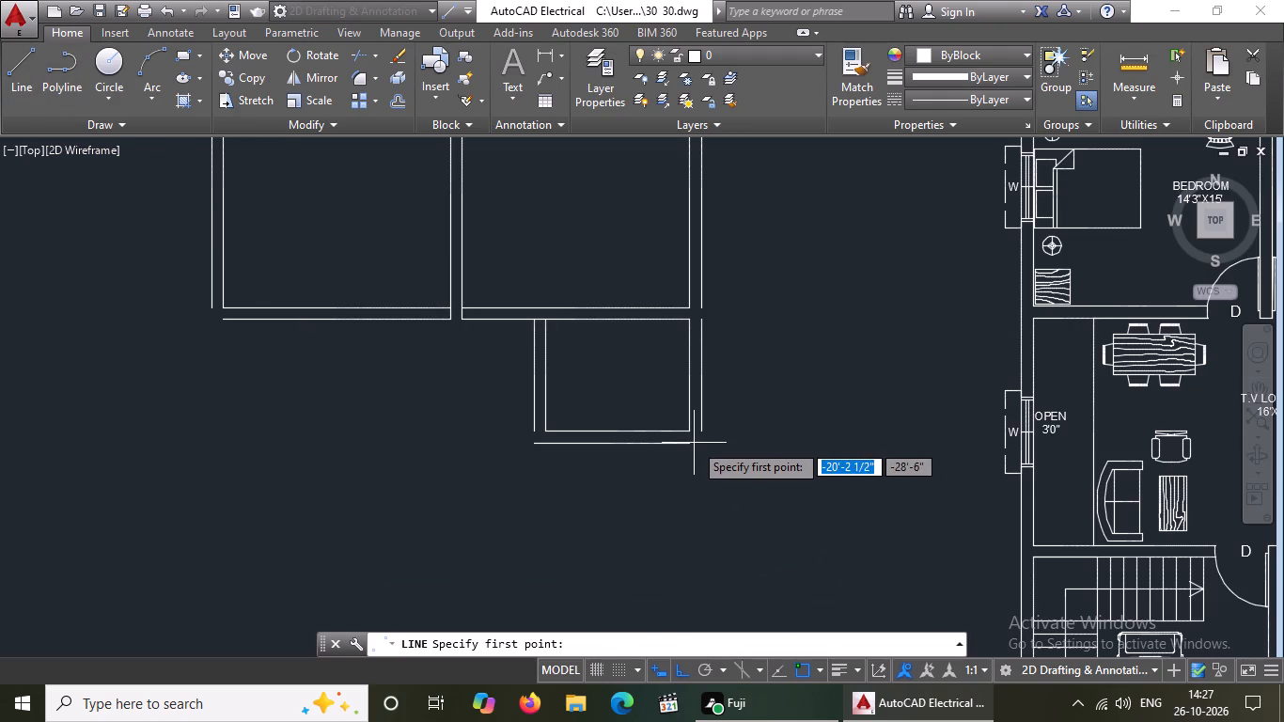
left_click_drag(683, 443, 683, 485)
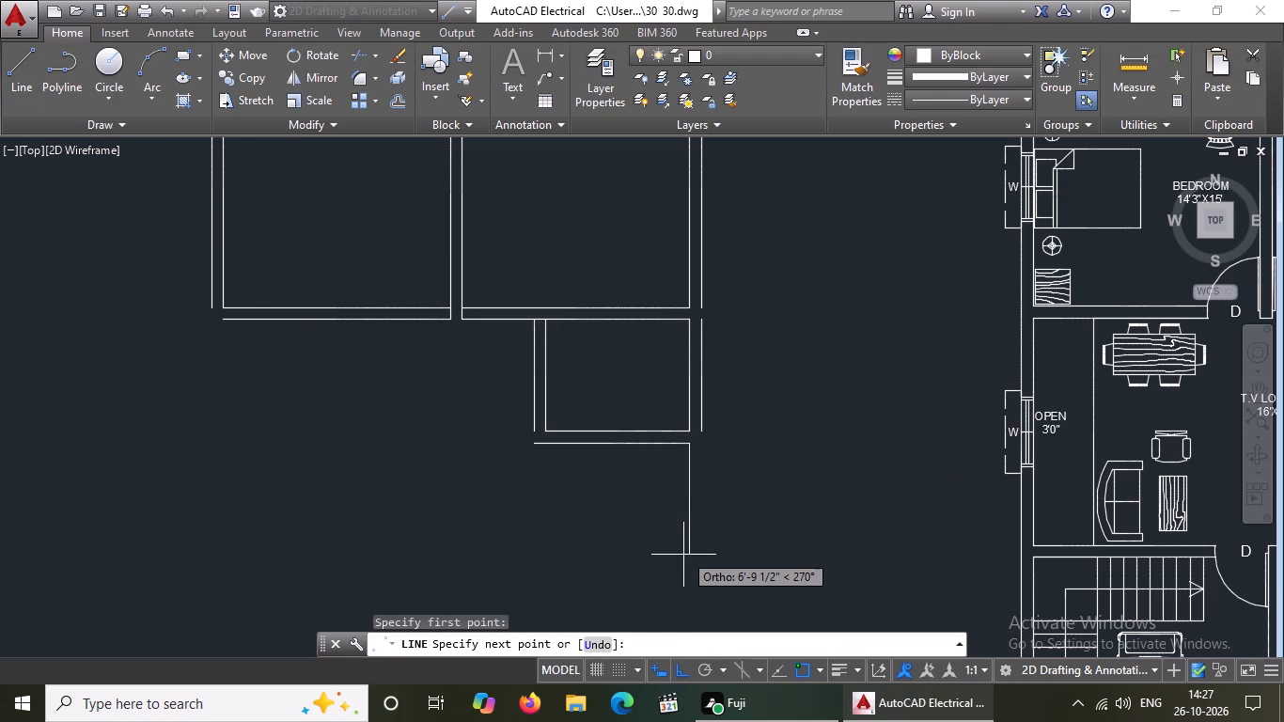
type("6'")
type("6\"")
key("Return")
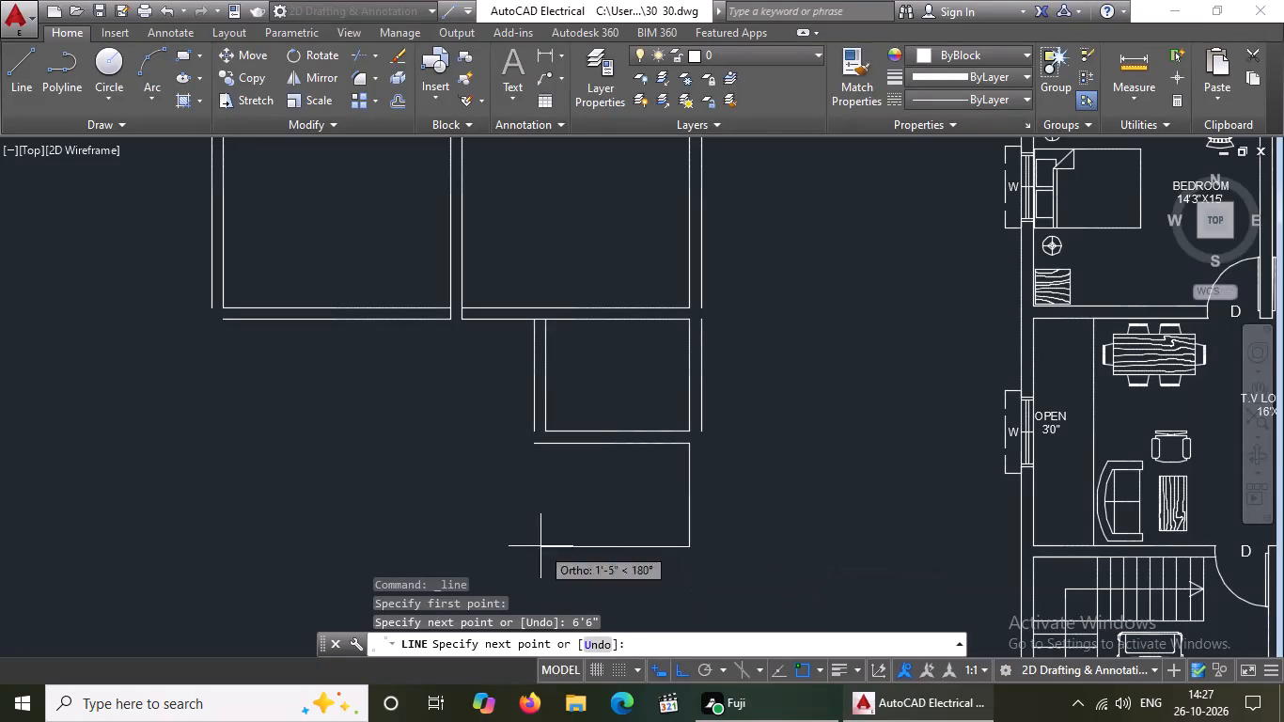
type("5'")
type("6\"")
key("Return")
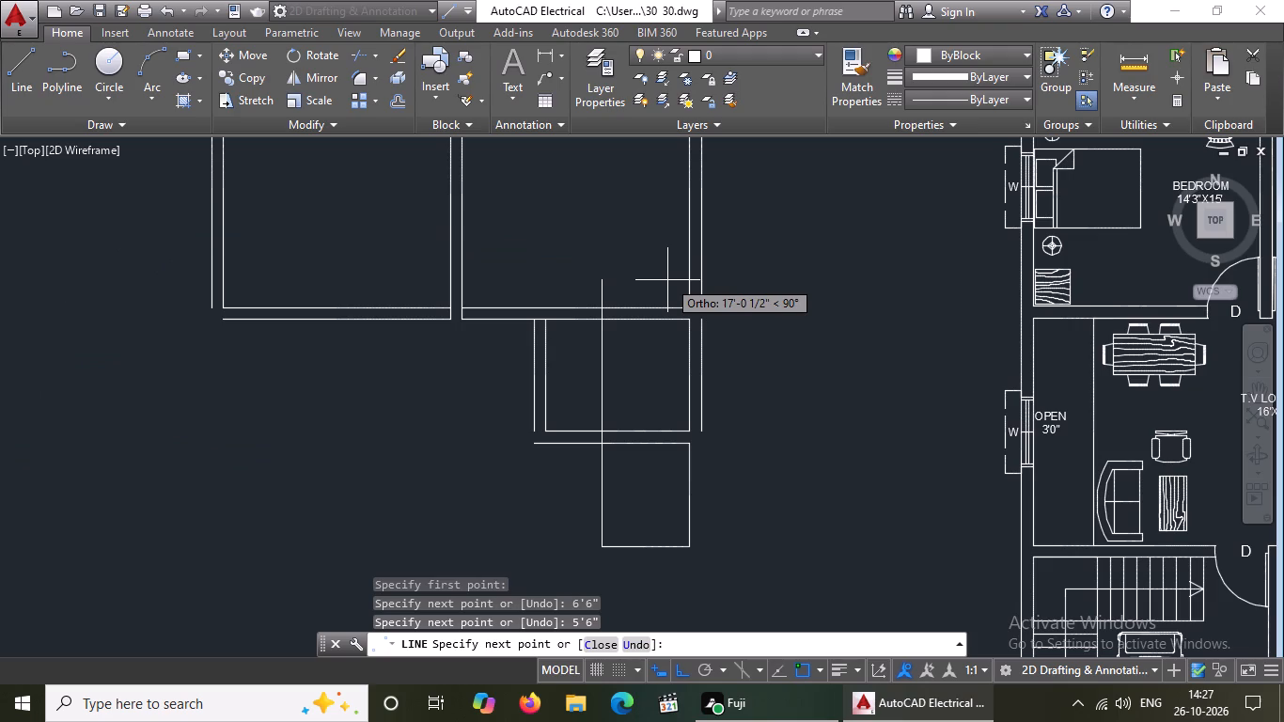
type("6'6")
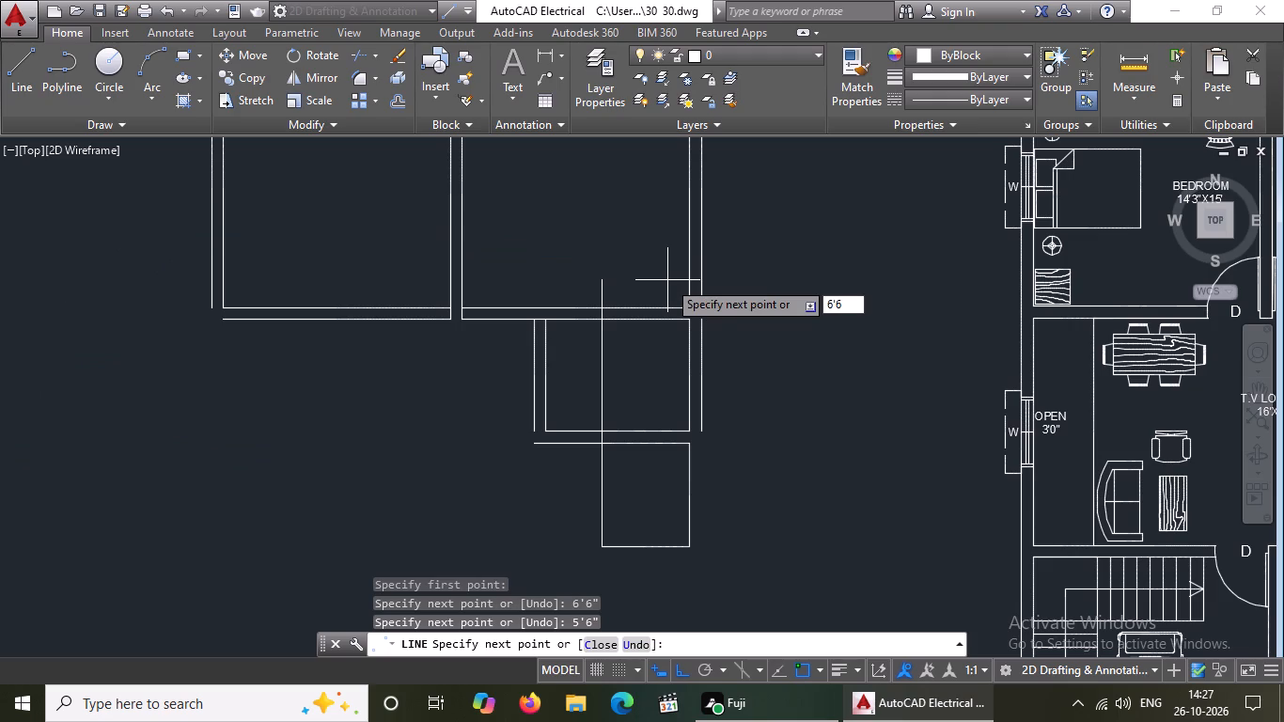
key("shift+quotedbl")
key("Return")
key("Return")
key("Escape")
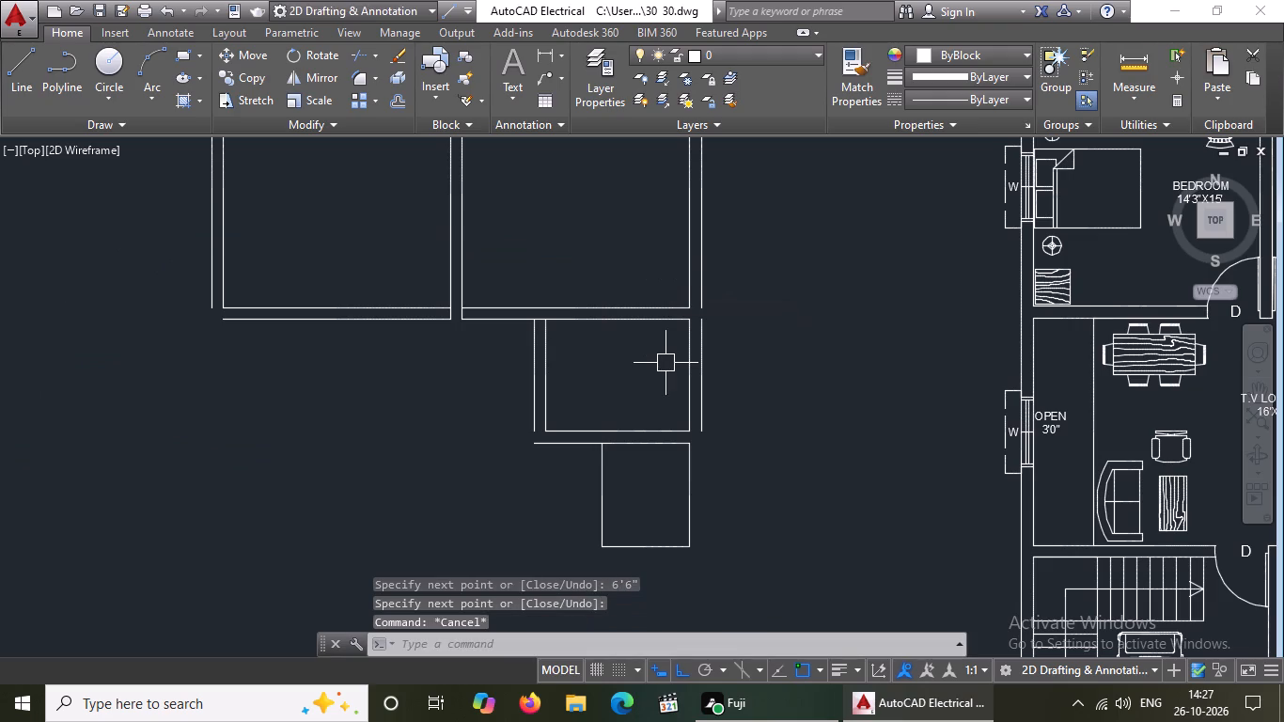
Offset the right, left and bottom sides of the 5'6" by 6'6" bath outward by 9" to form its walls.
key("o")
key("Return")
type("9\"")
key("Return")
left_click_drag(692, 500, 712, 494)
left_click(726, 490)
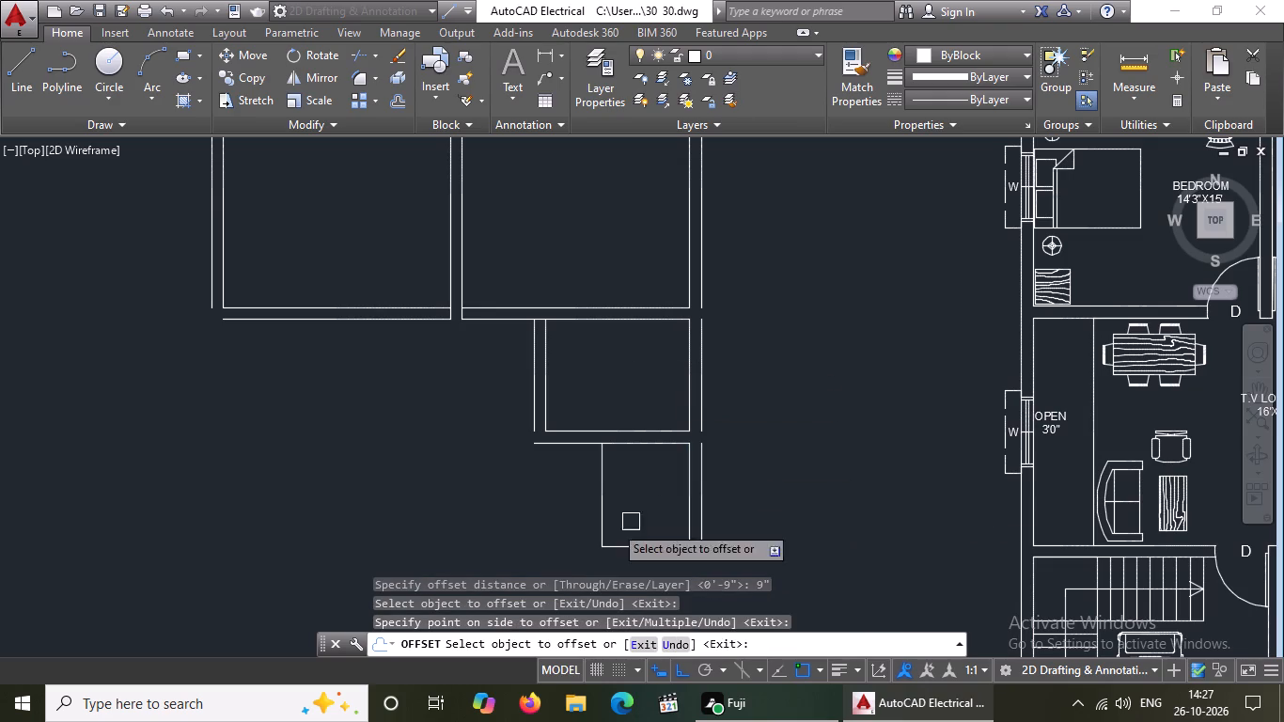
double_click(599, 494)
left_click(655, 550)
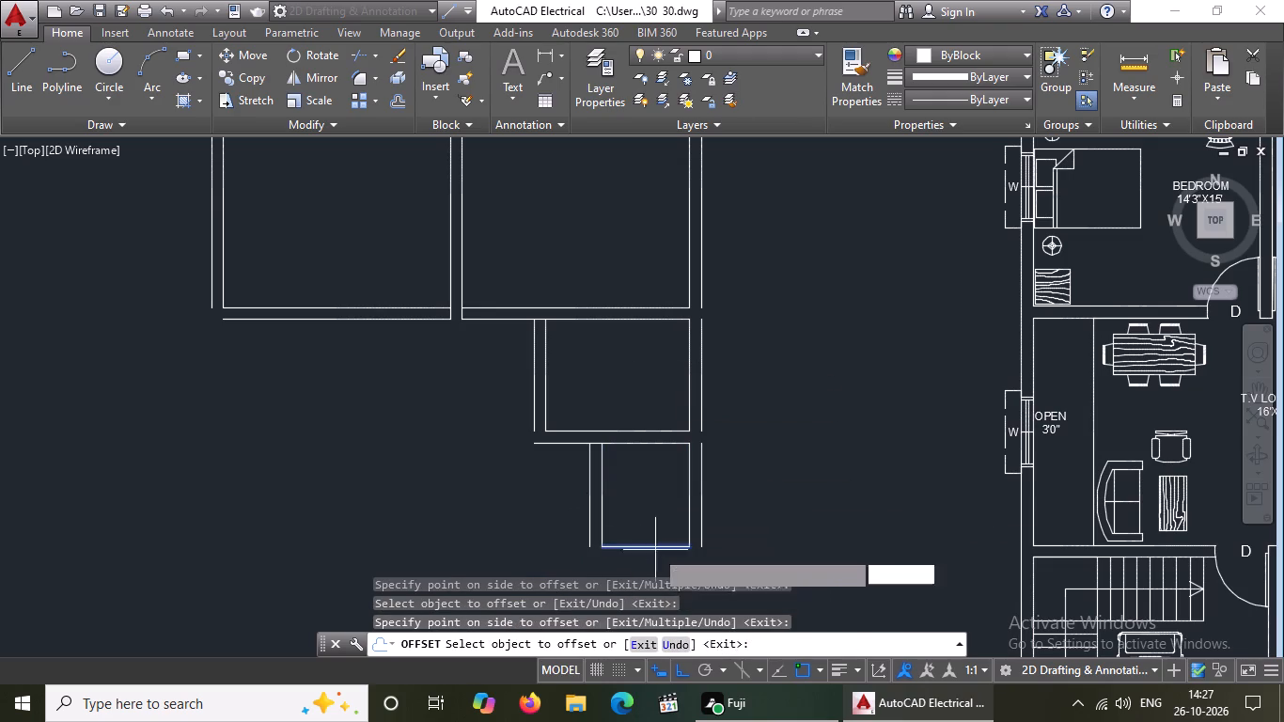
left_click(655, 558)
middle_click_drag(660, 512, 675, 434)
key("Escape")
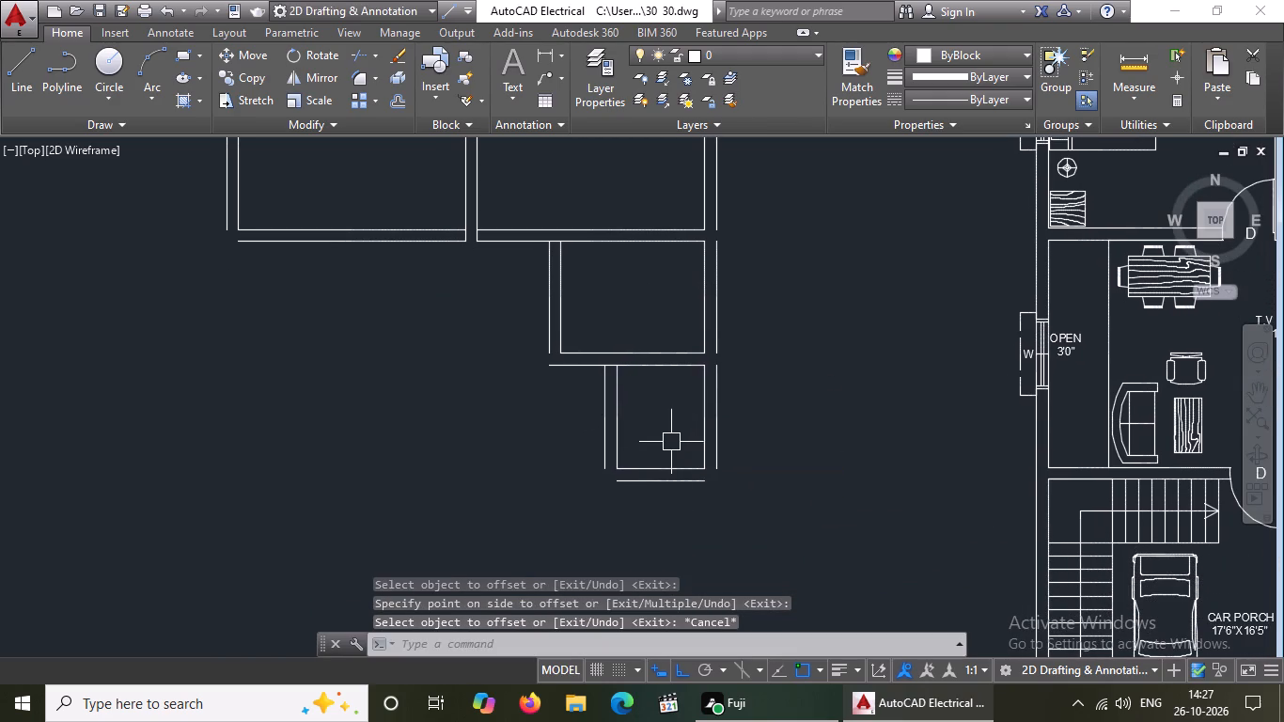
Fillet the outer and inner lines of the 9' by 7' room's left wall with the bath's outer and inner bottom lines.
key("f")
key("Return")
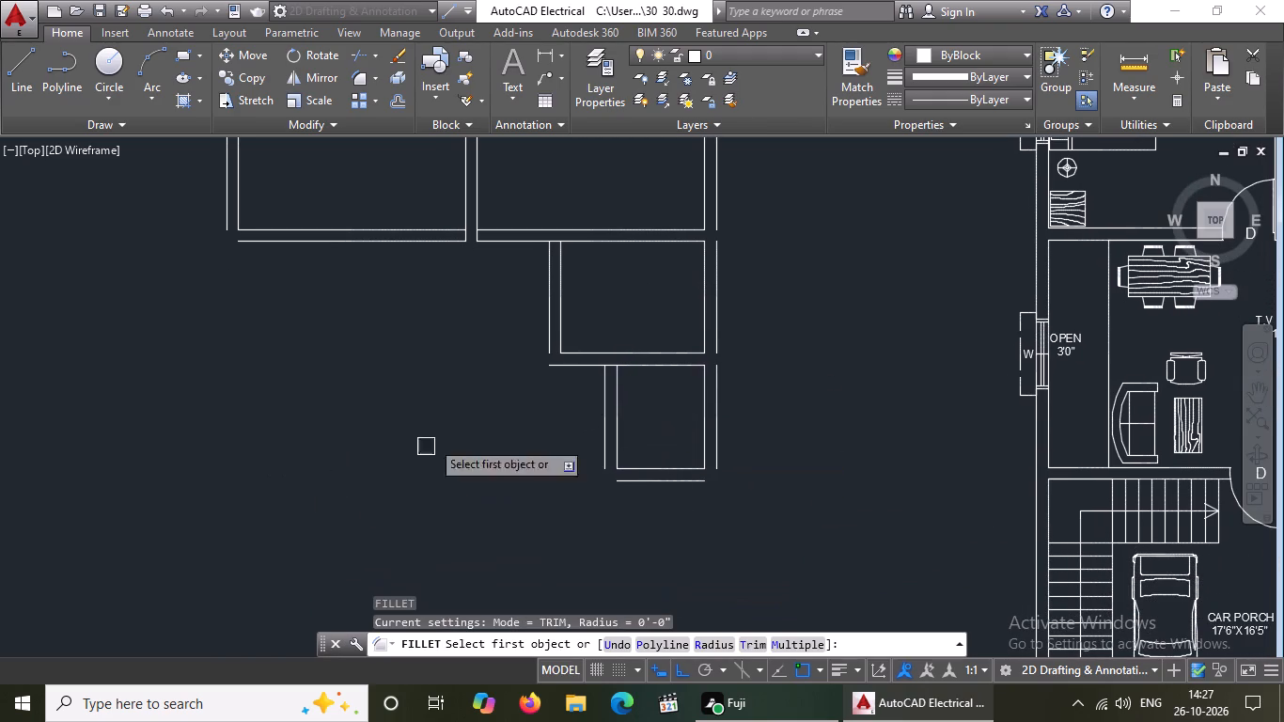
left_click(546, 323)
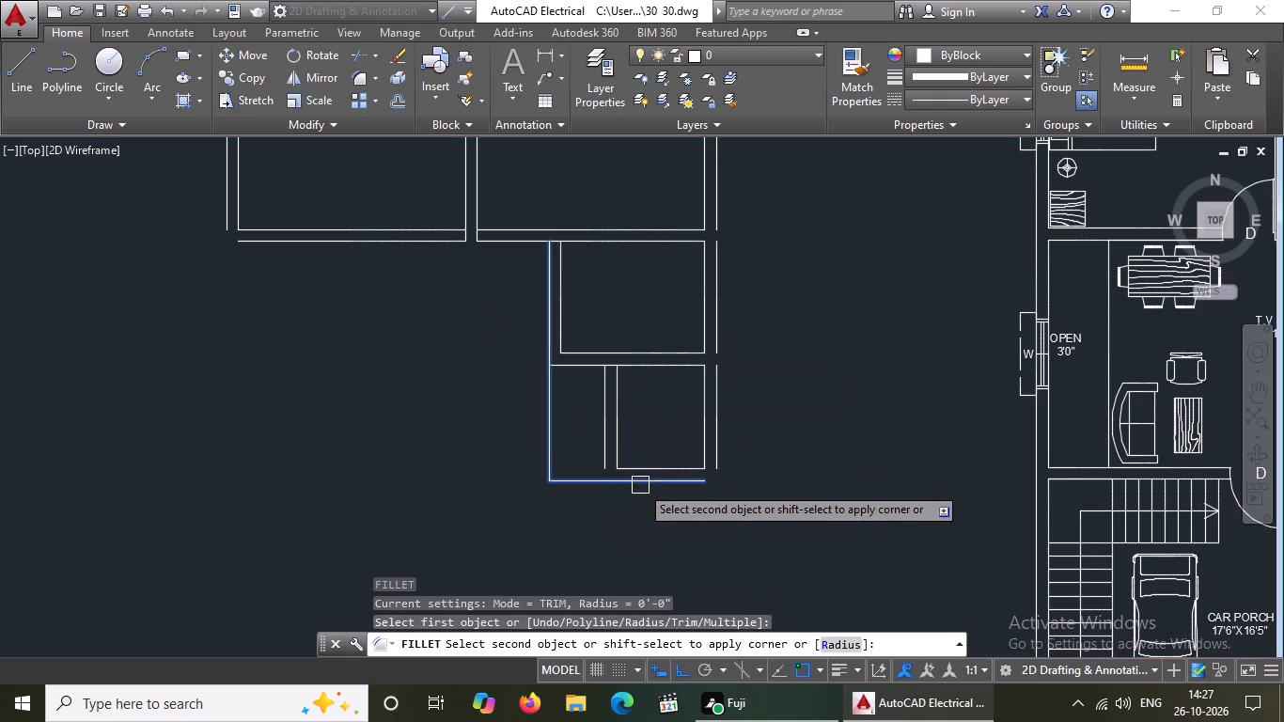
left_click(640, 483)
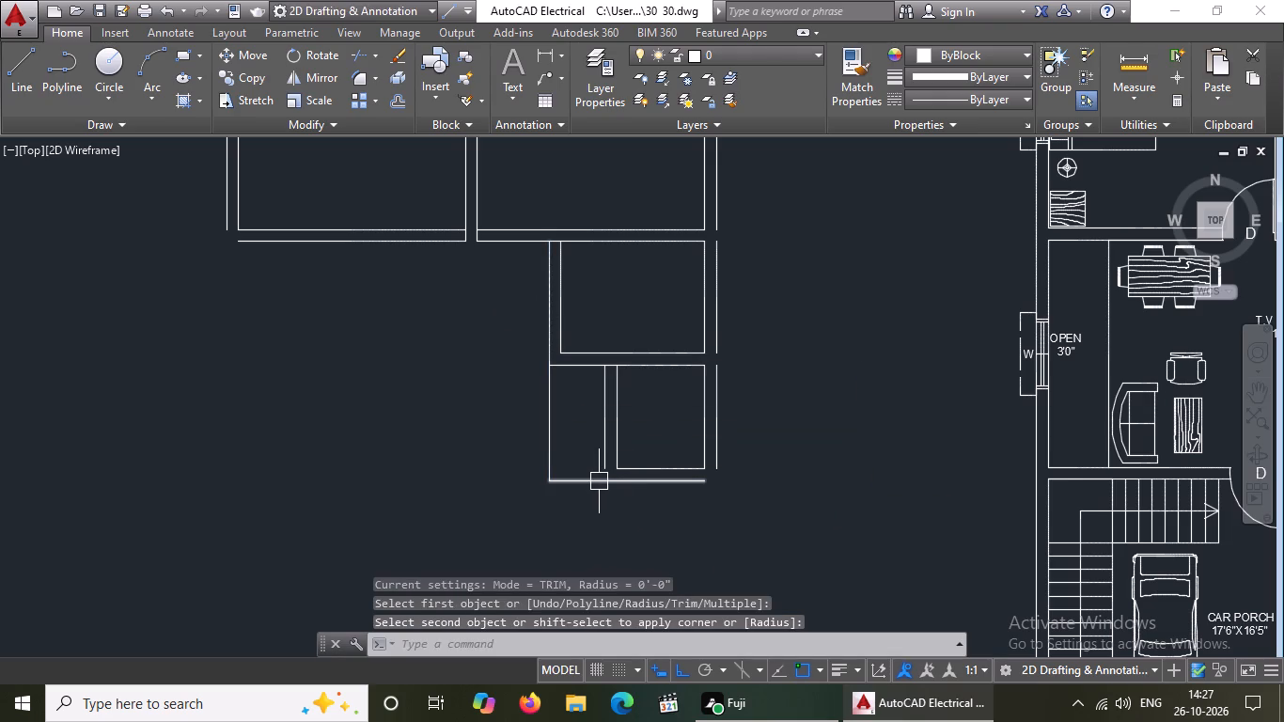
key("Escape")
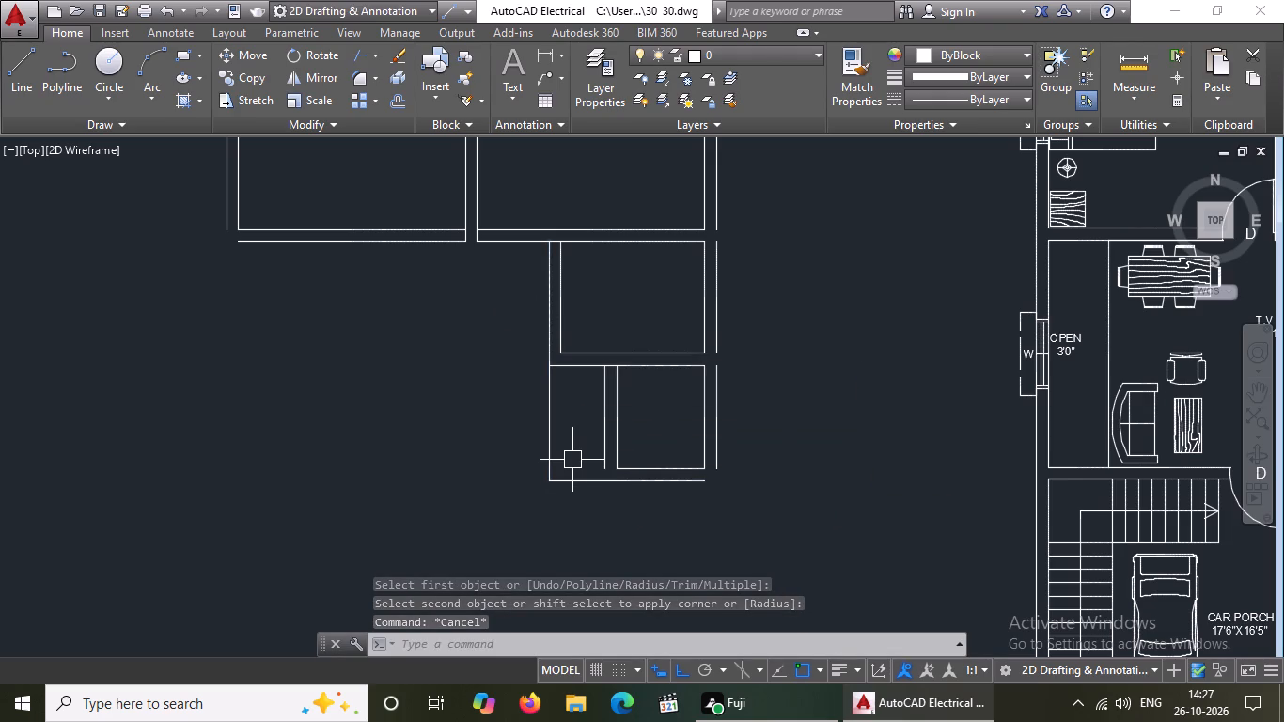
key("f")
key("Return")
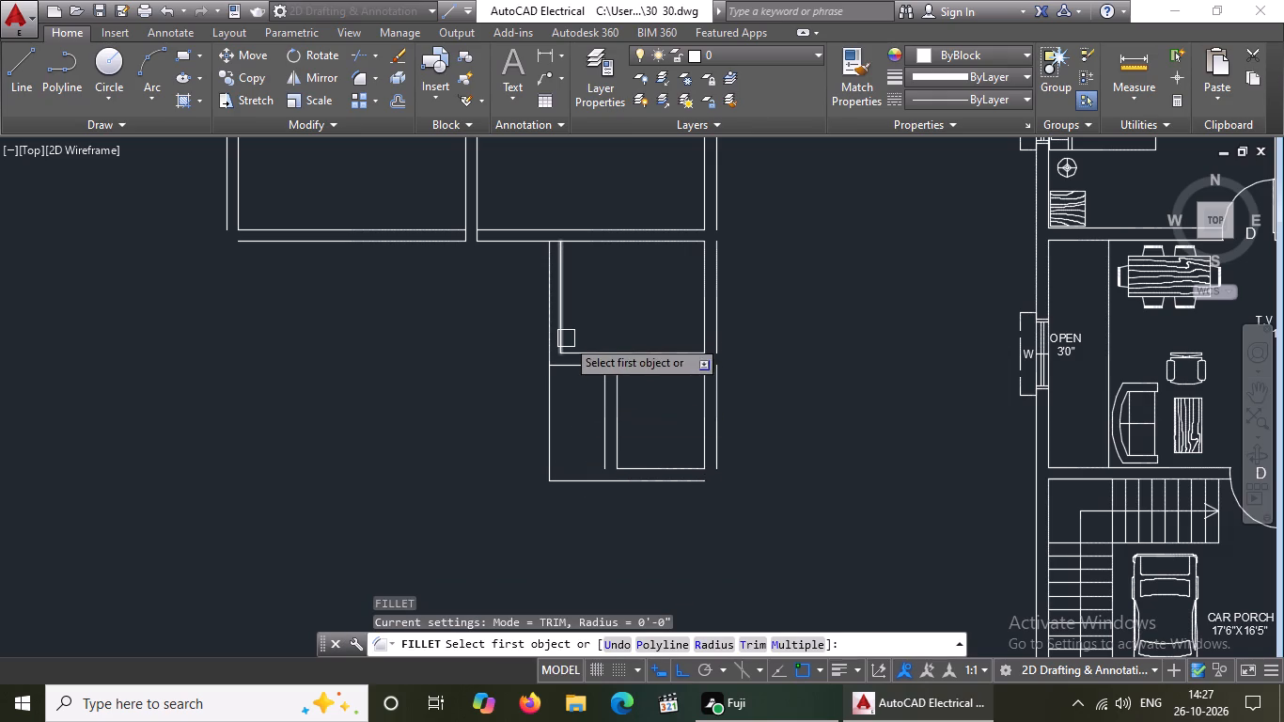
left_click(566, 338)
left_click(649, 468)
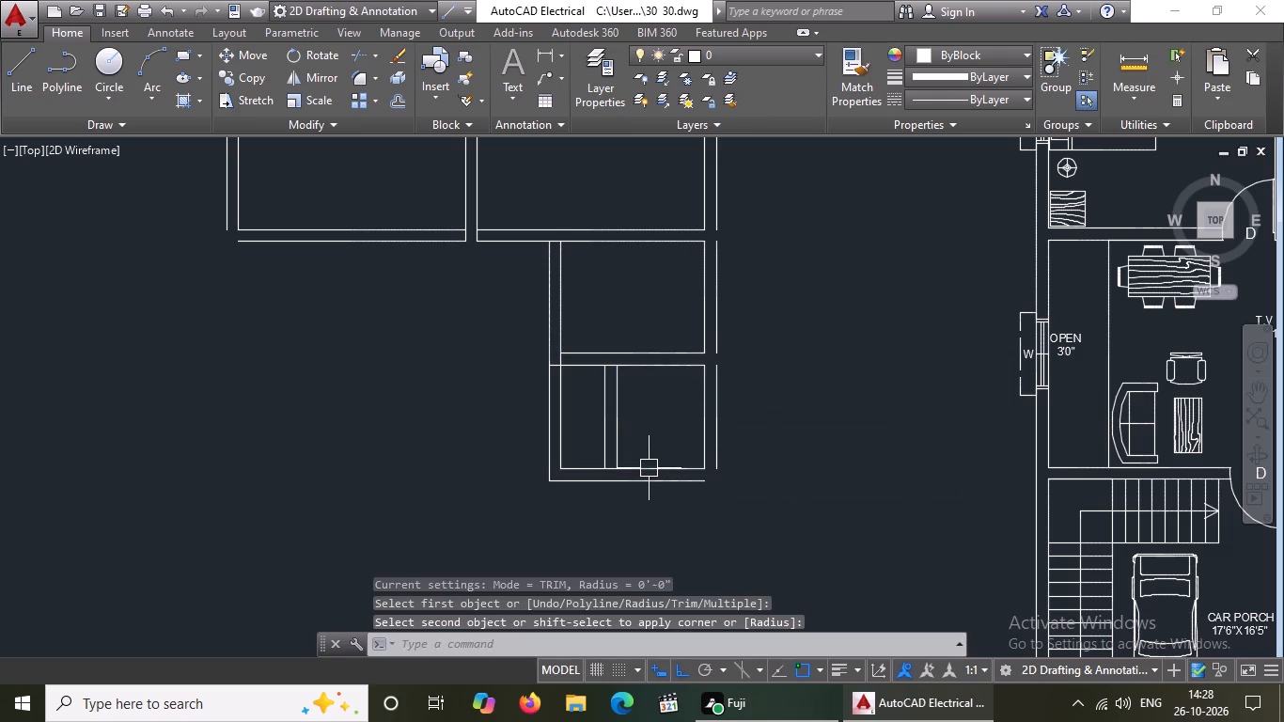
key("Escape")
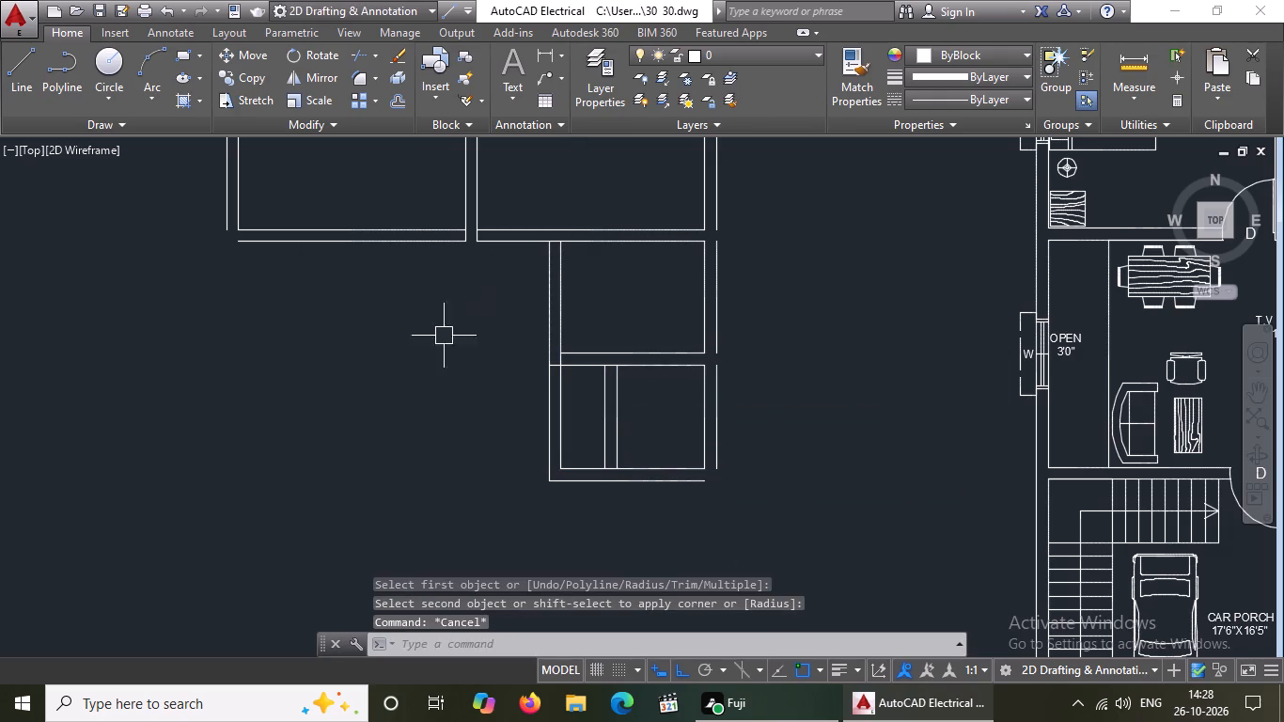
Draw a 9" line leftward across the left wall's thickness from the inner bottom-left corner beside the bath.
left_click(20, 69)
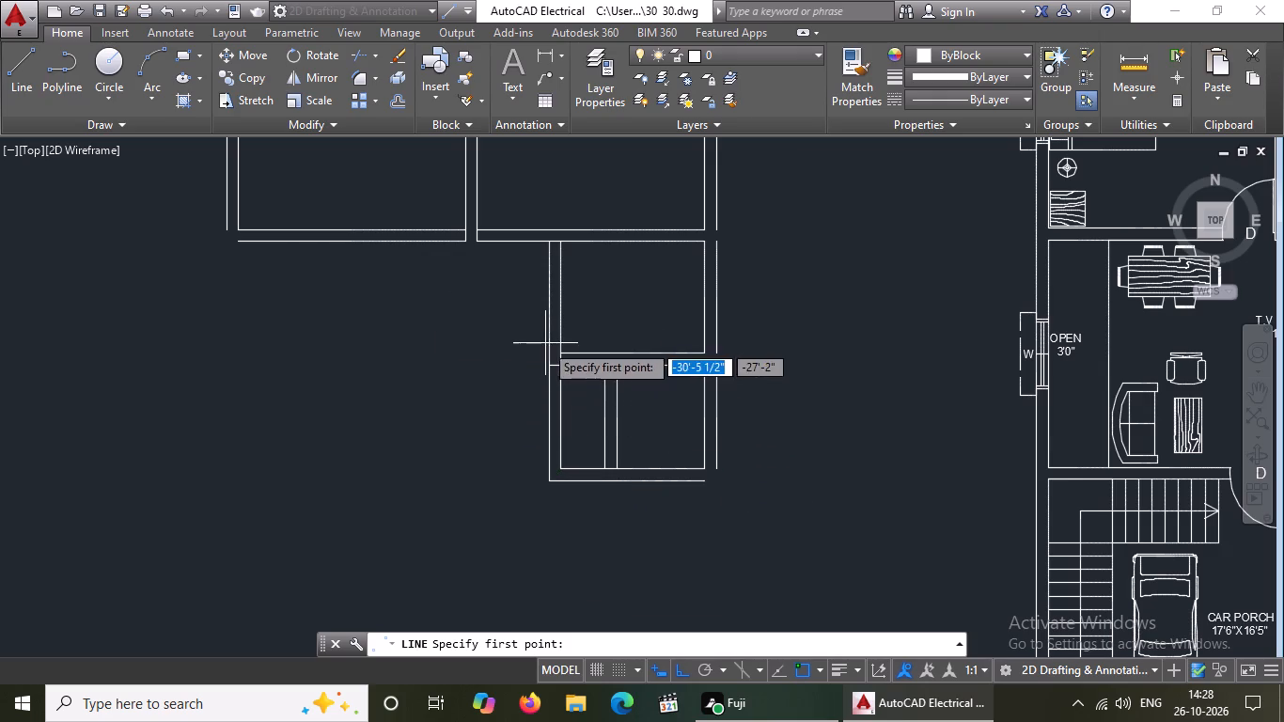
left_click(560, 469)
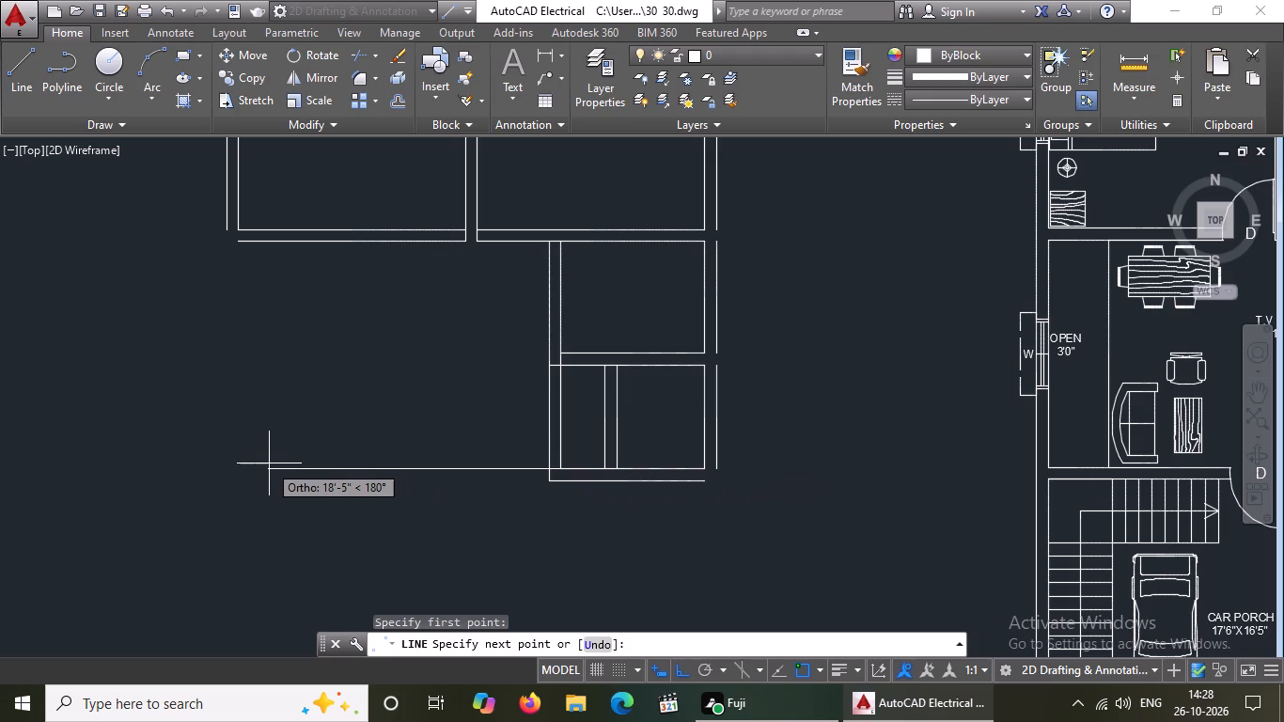
key("9")
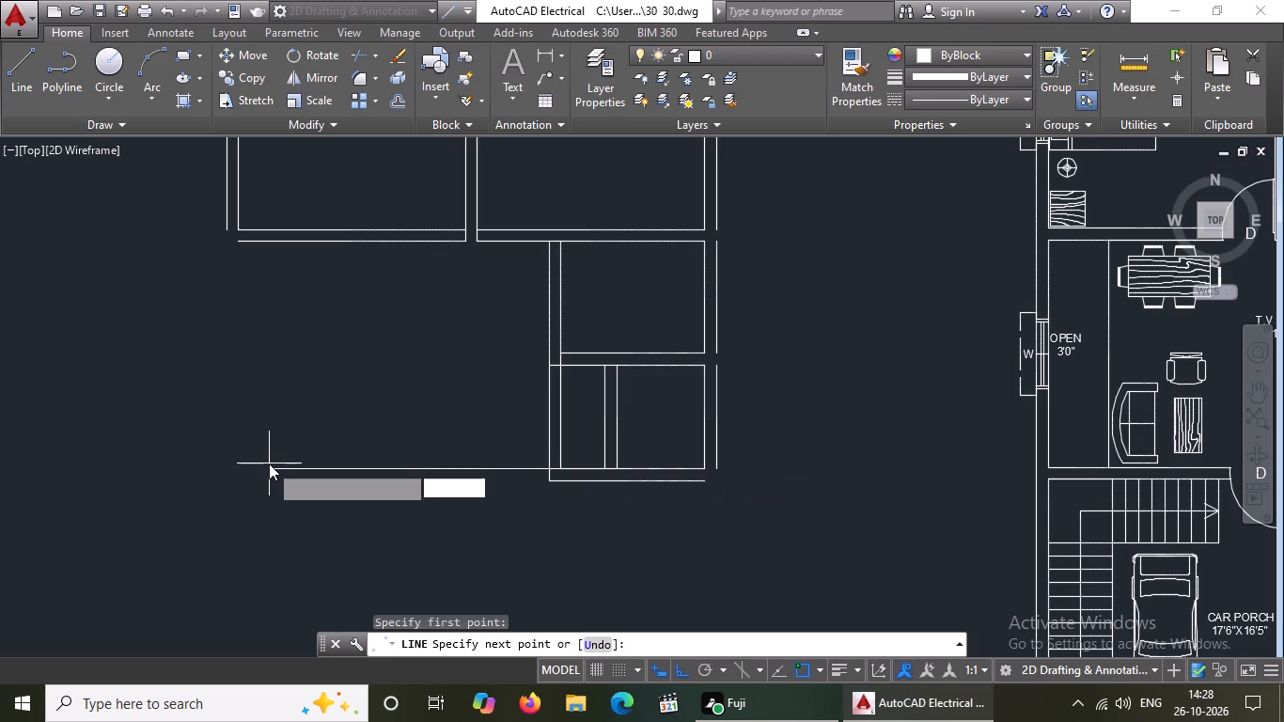
key("shift+quotedbl")
key("Return")
key("Return")
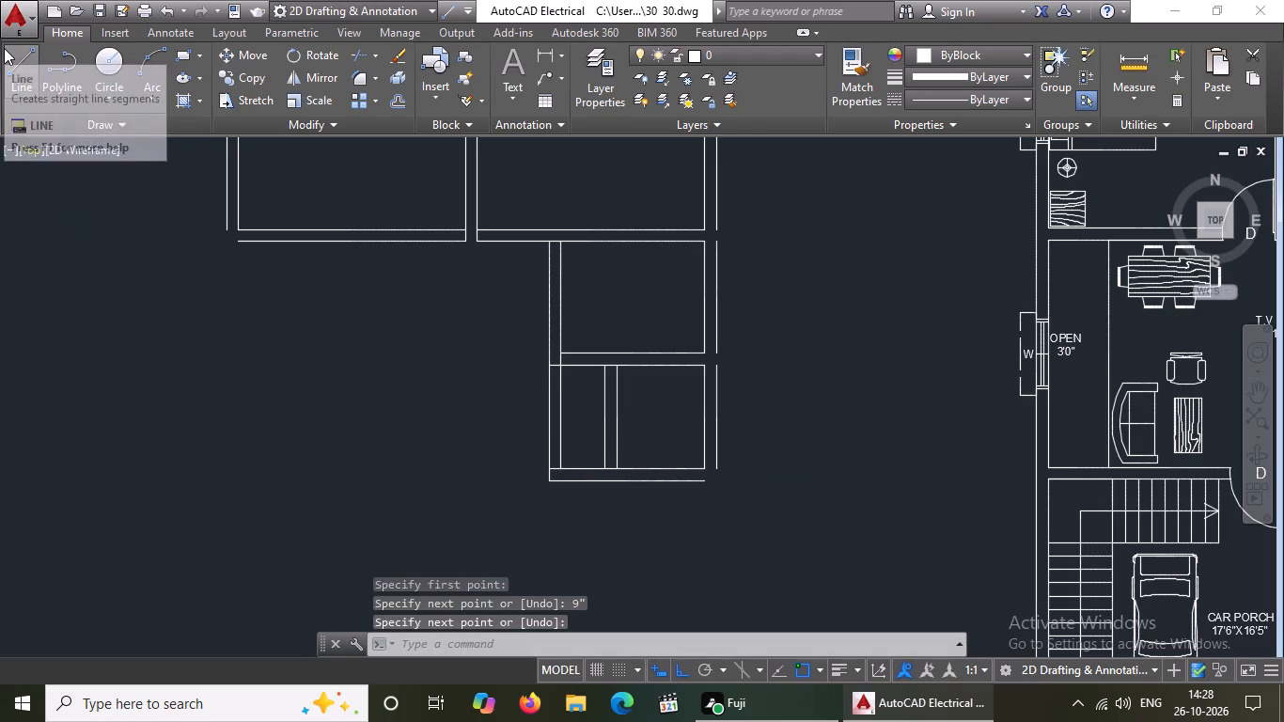
Draw the TV lounge's bottom line 16' leftward from the end of the 9" line, and its left side 14' upward.
left_click(22, 66)
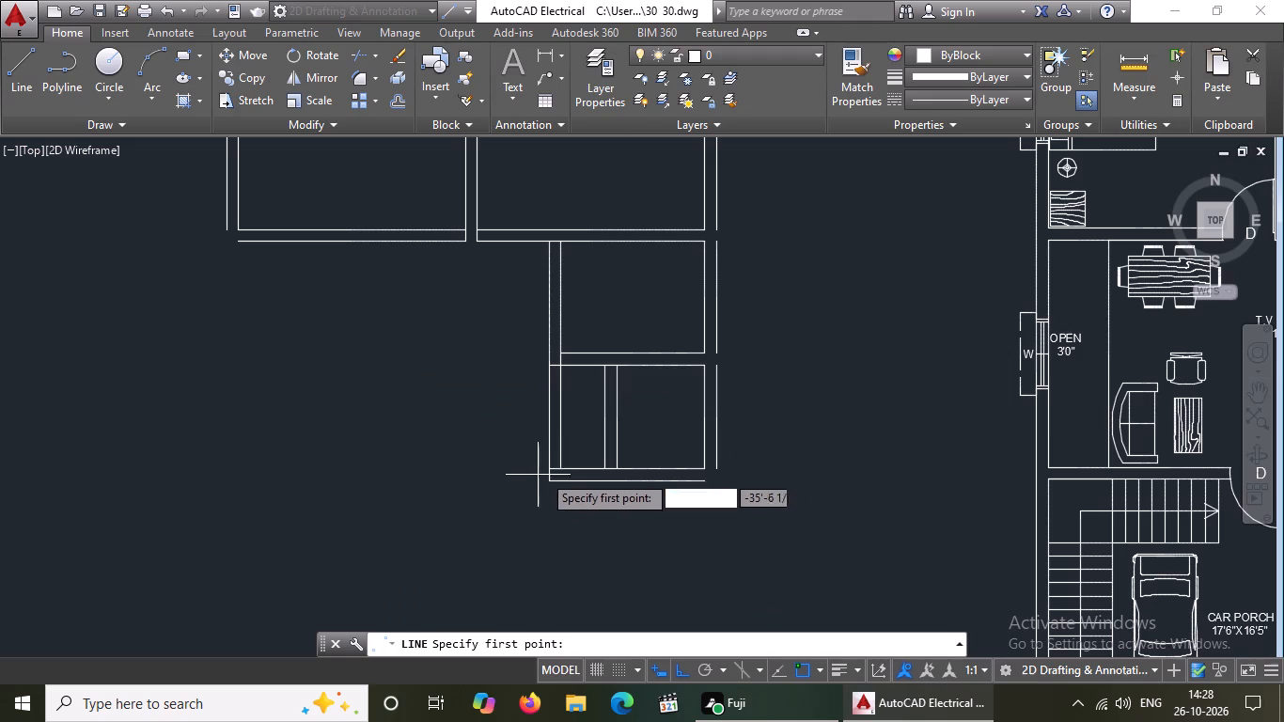
left_click_drag(551, 468, 535, 476)
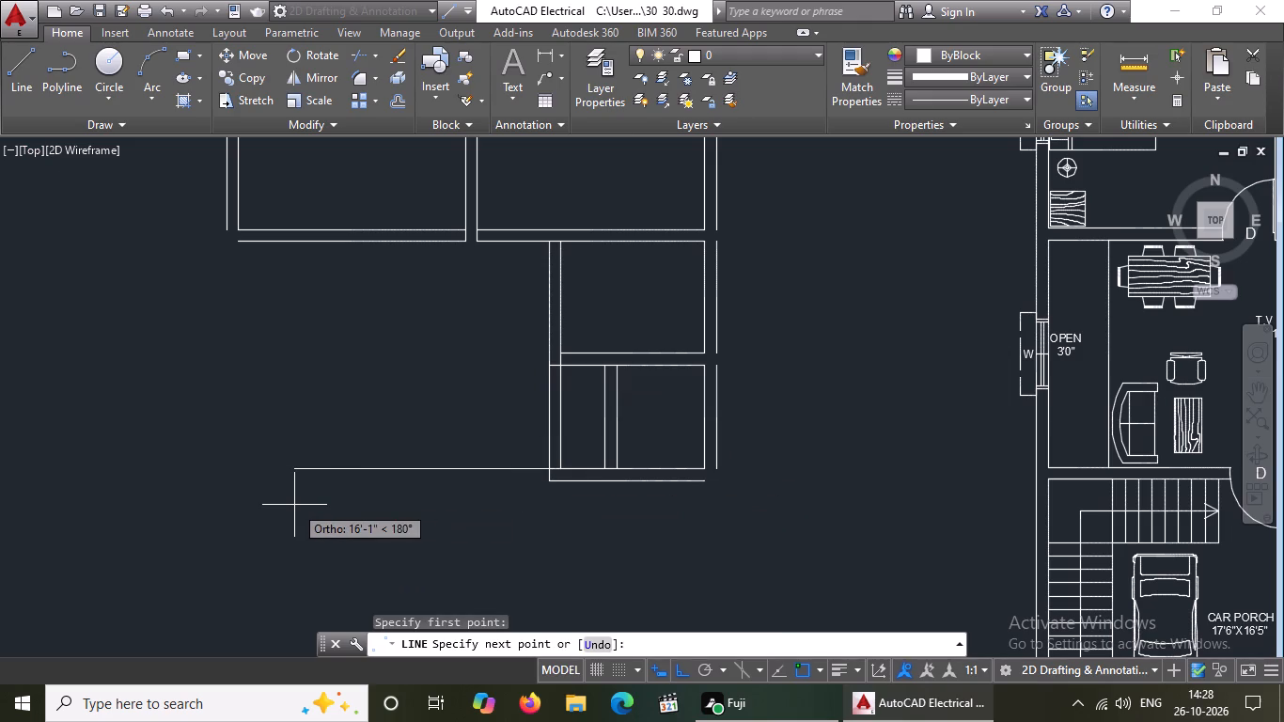
type("16'")
key("Return")
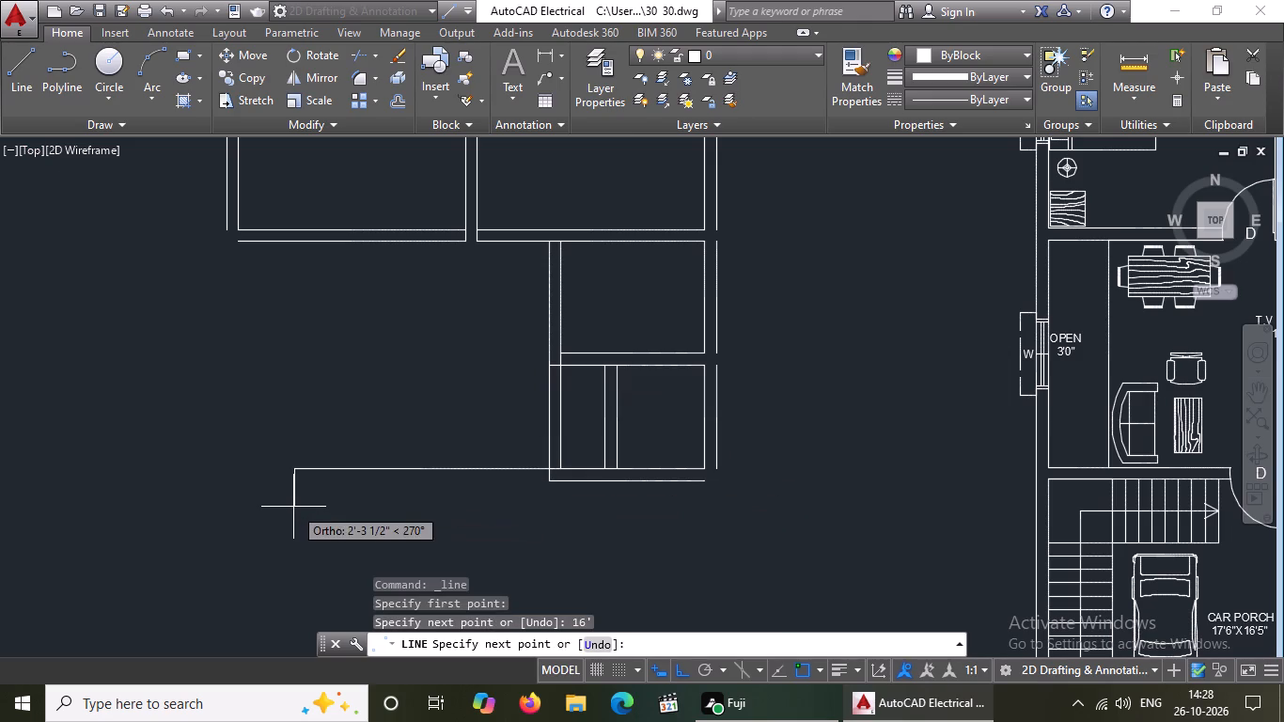
type("14'")
key("Return")
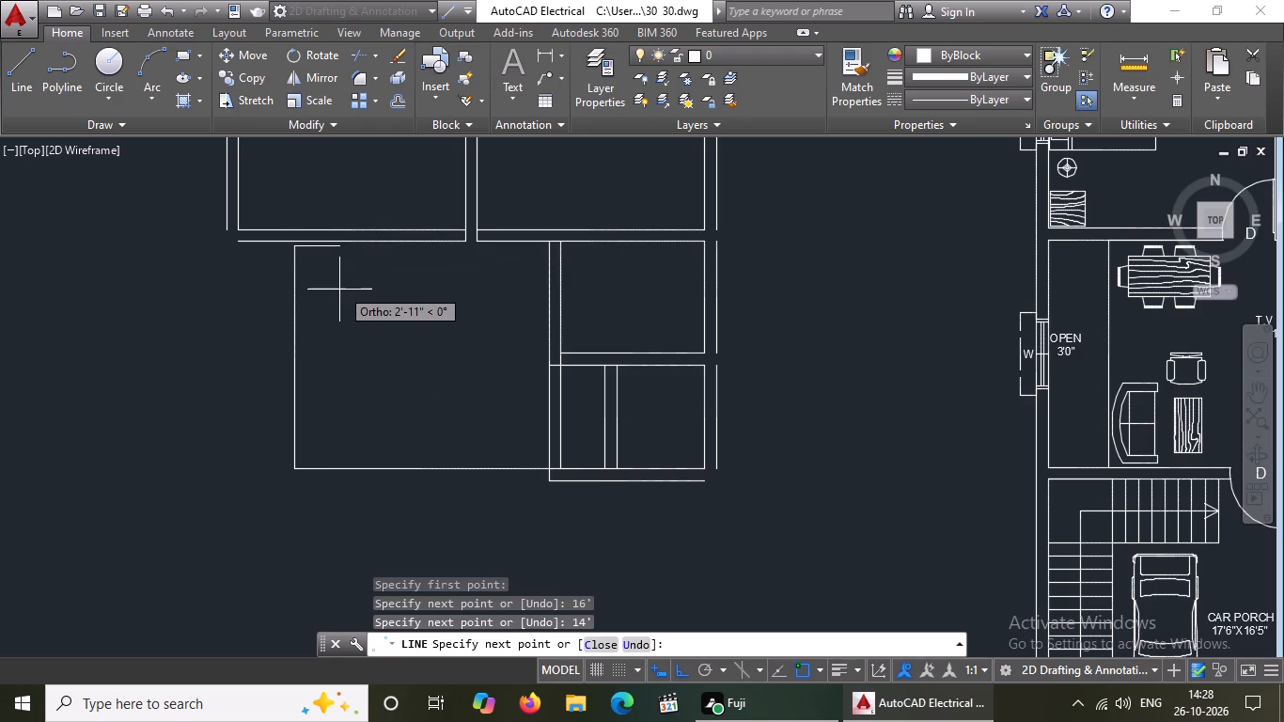
key("Return")
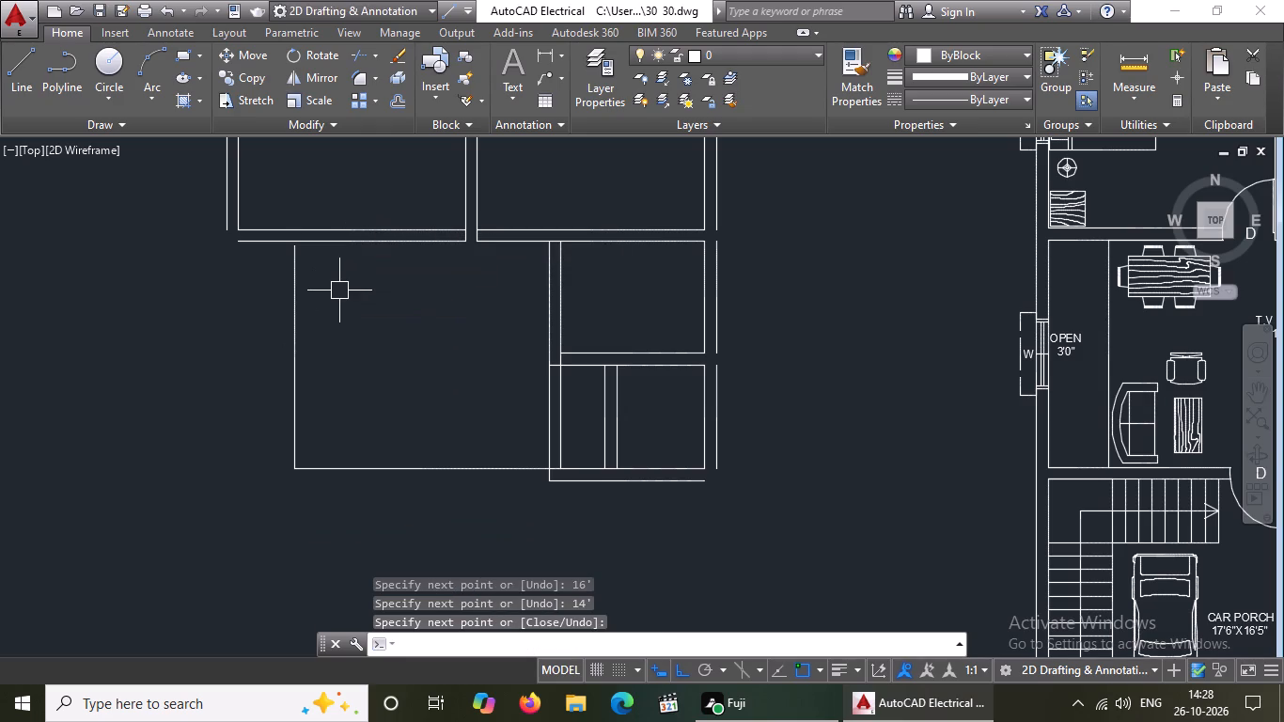
key("Escape")
Extend the lounge's 14' left line up to the underside of the bedroom wall.
type("EX")
key("space")
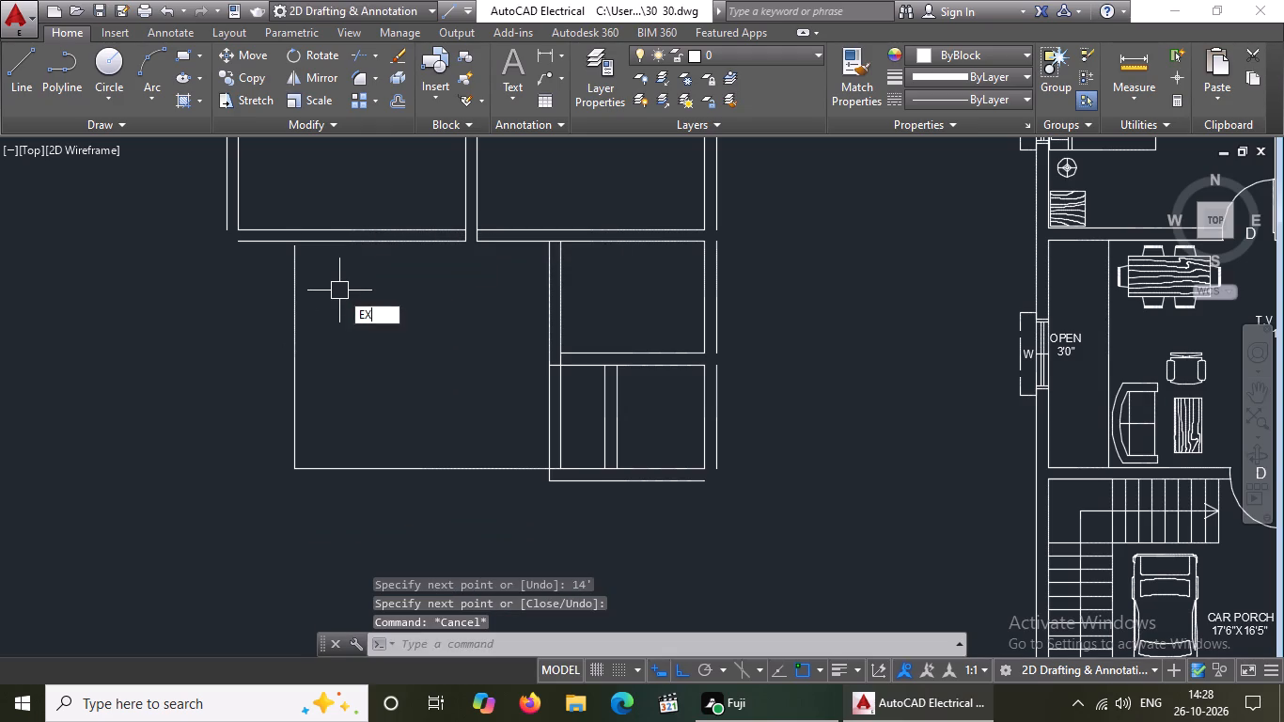
key("space")
left_click(294, 263)
scroll(347, 180, "up", 2)
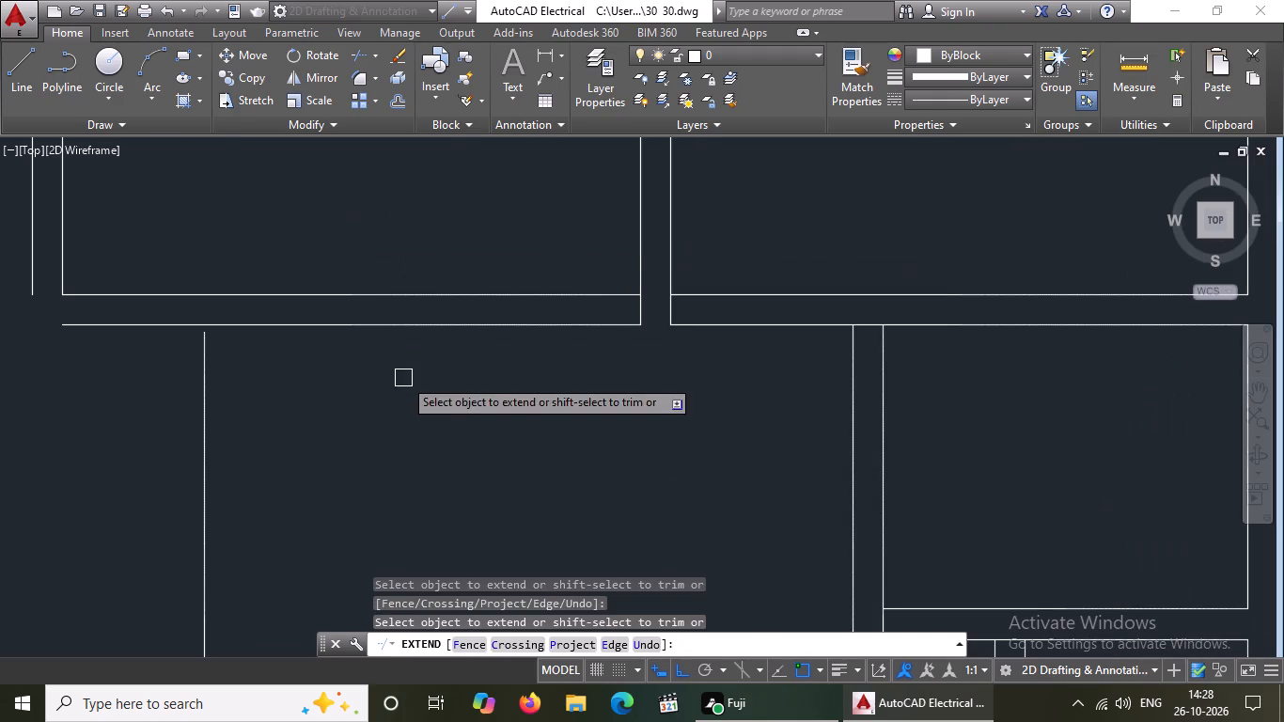
left_click(200, 345)
scroll(352, 375, "down", 3)
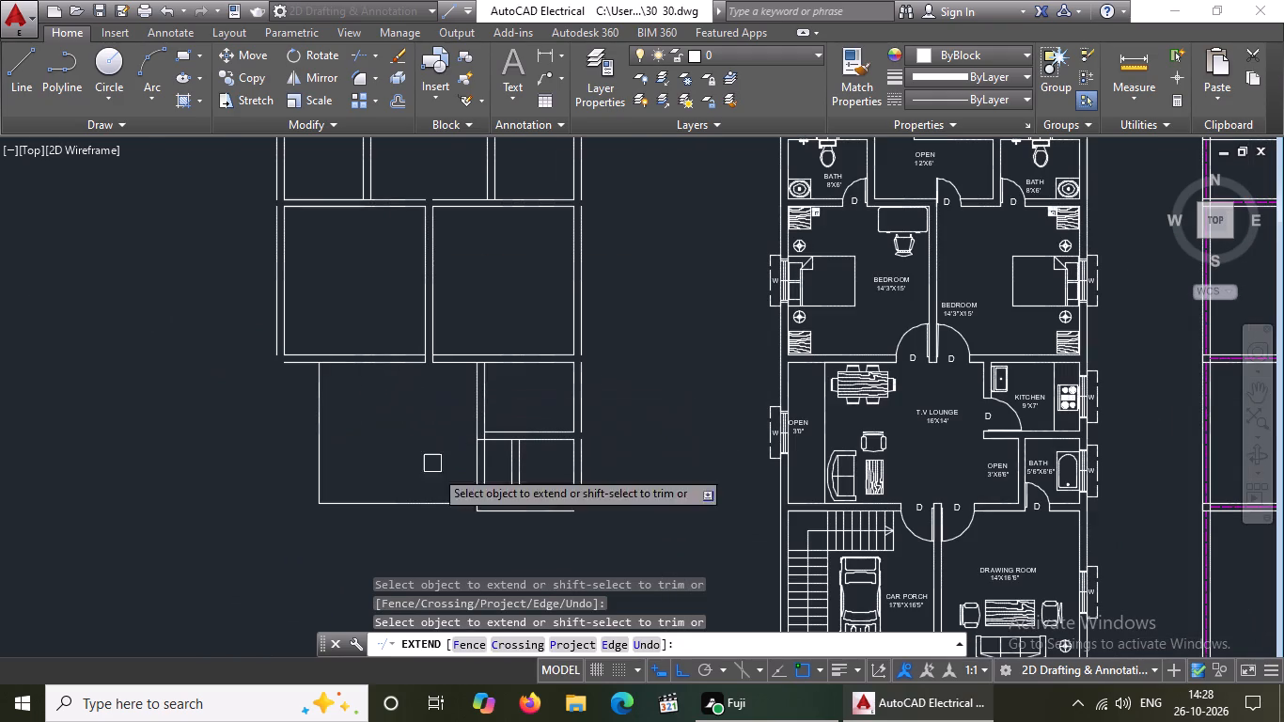
key("Escape")
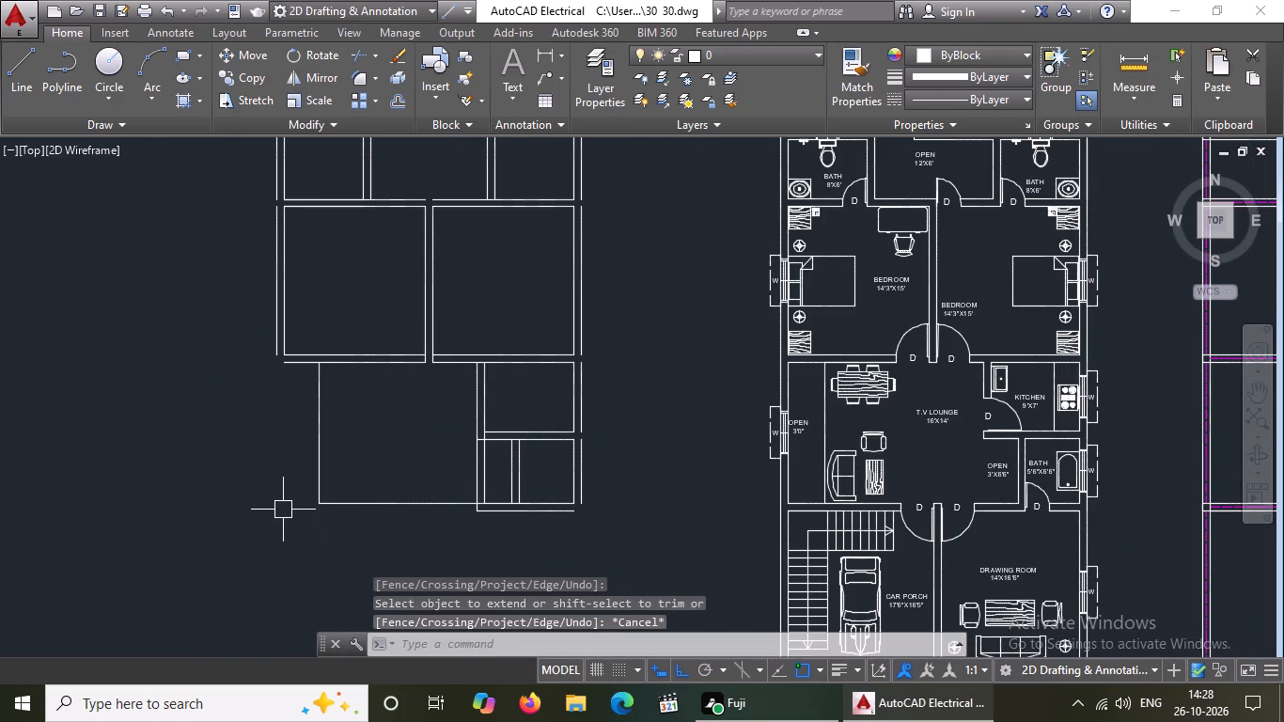
Offset the lounge's bottom line downward and its left line outward by 9" to form the walls.
key("o")
key("Return")
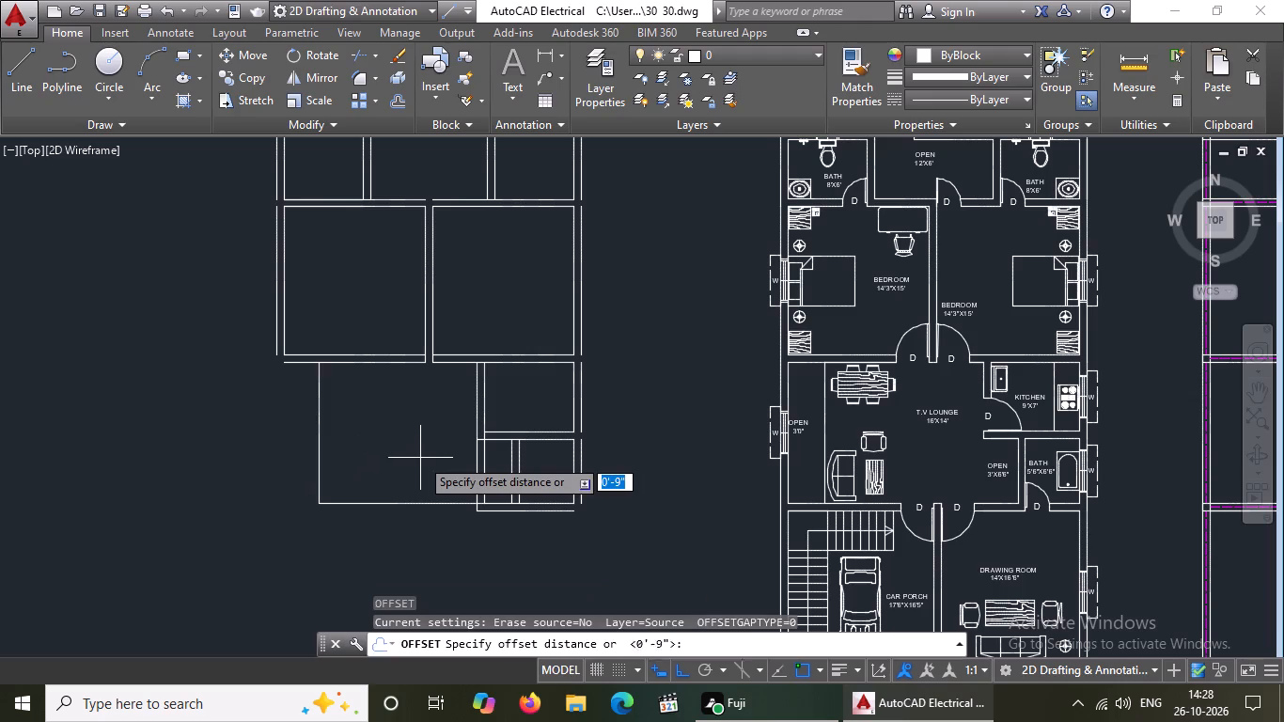
type("9\"")
key("Return")
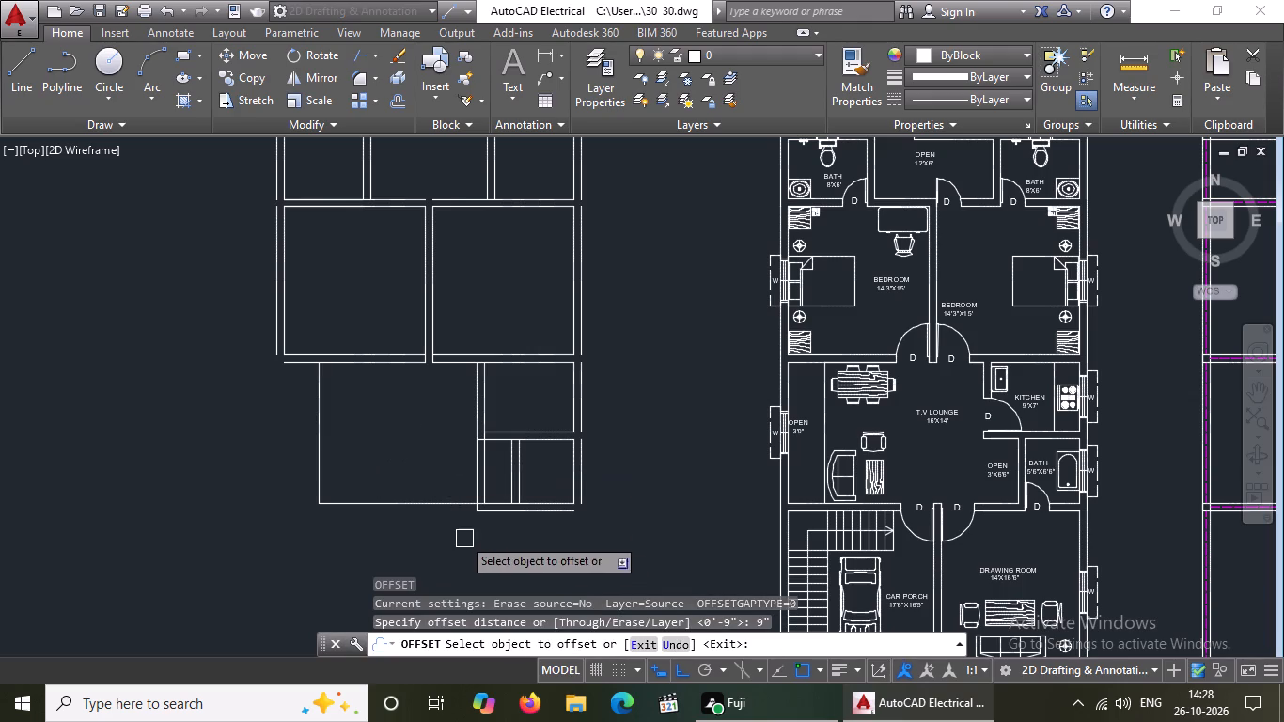
left_click(431, 506)
left_click(431, 526)
left_click(319, 420)
left_click(279, 444)
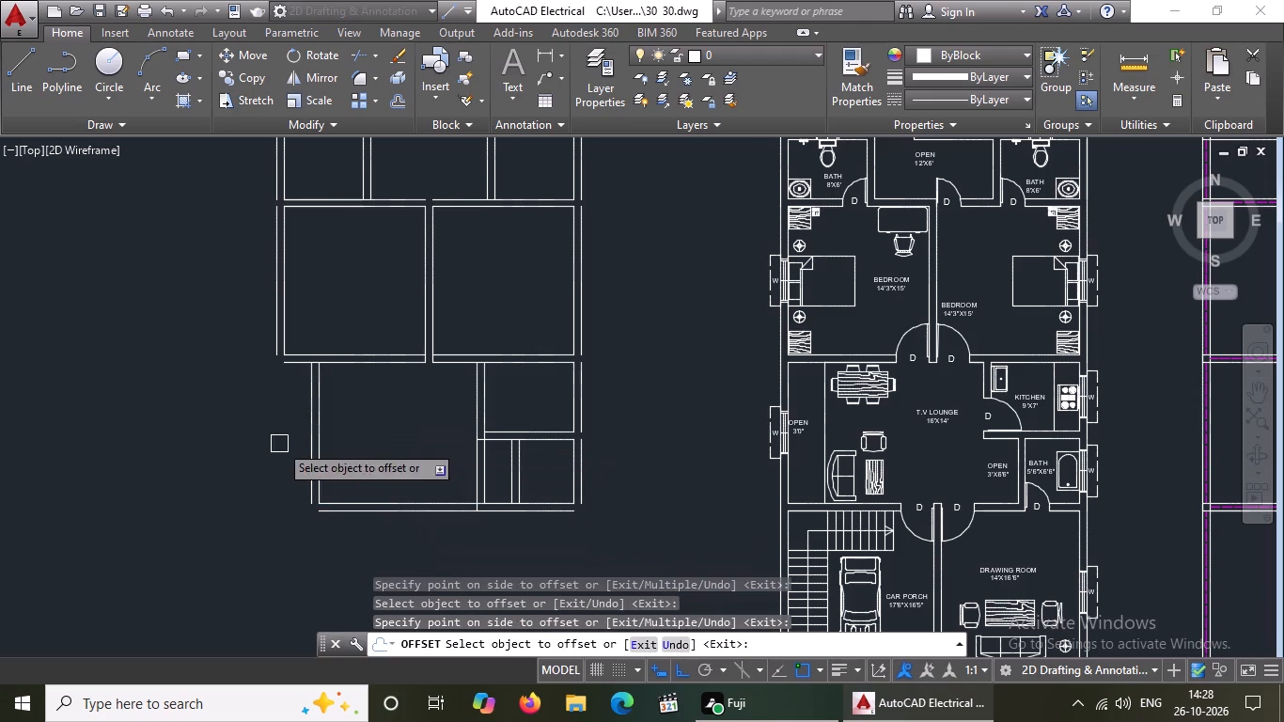
key("Escape")
Fillet the bedroom's outer and inner left wall lines with the lounge's outer and inner bottom lines, forming the bottom-left corner.
type("F")
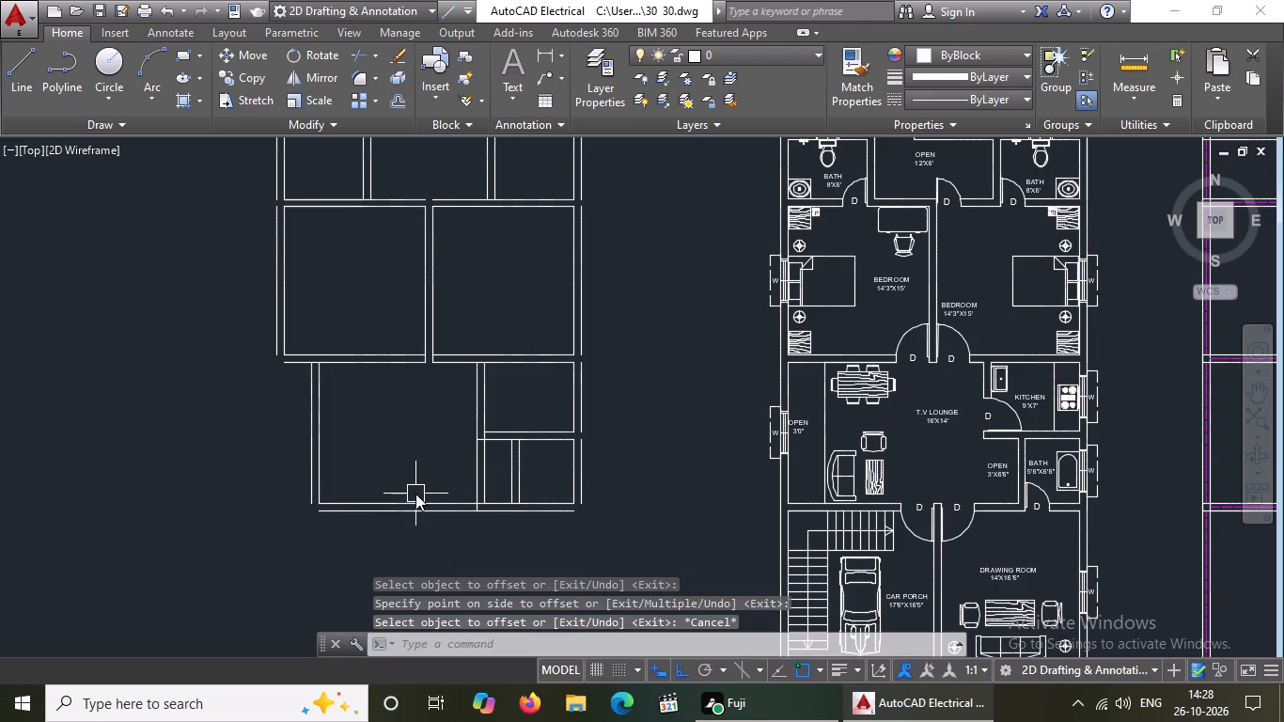
key("space")
left_click(272, 315)
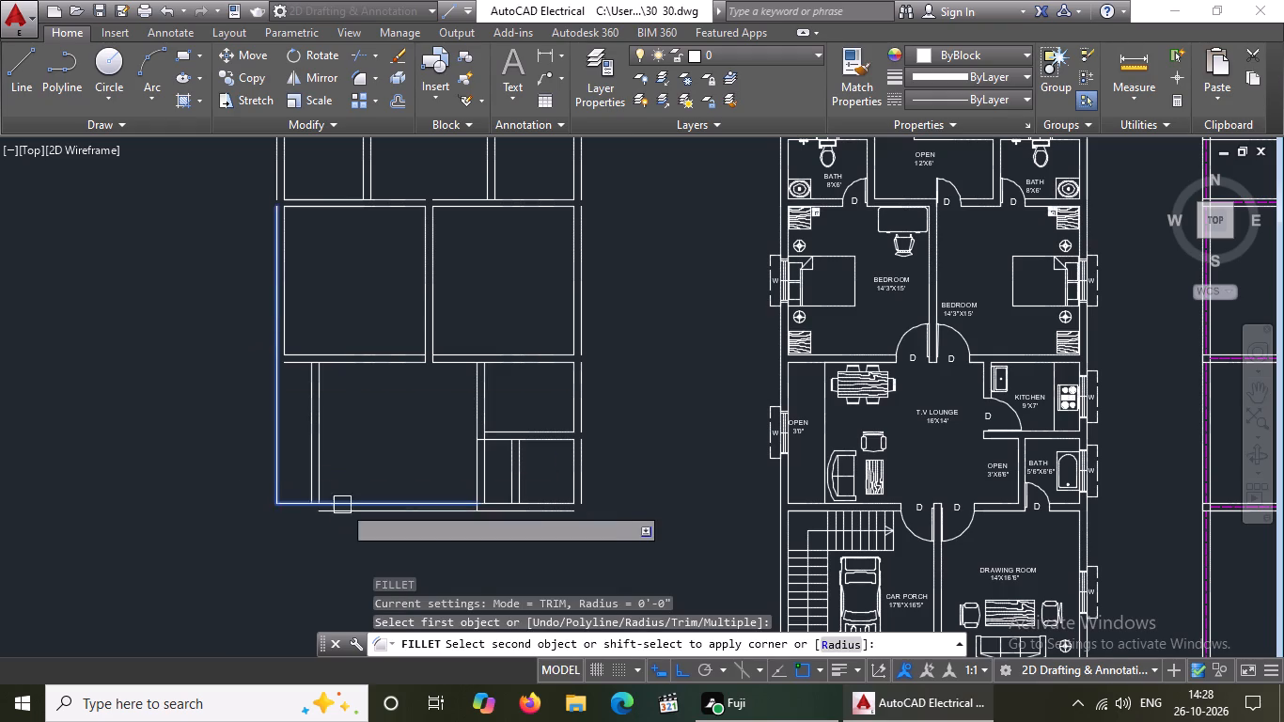
left_click(342, 514)
type("F")
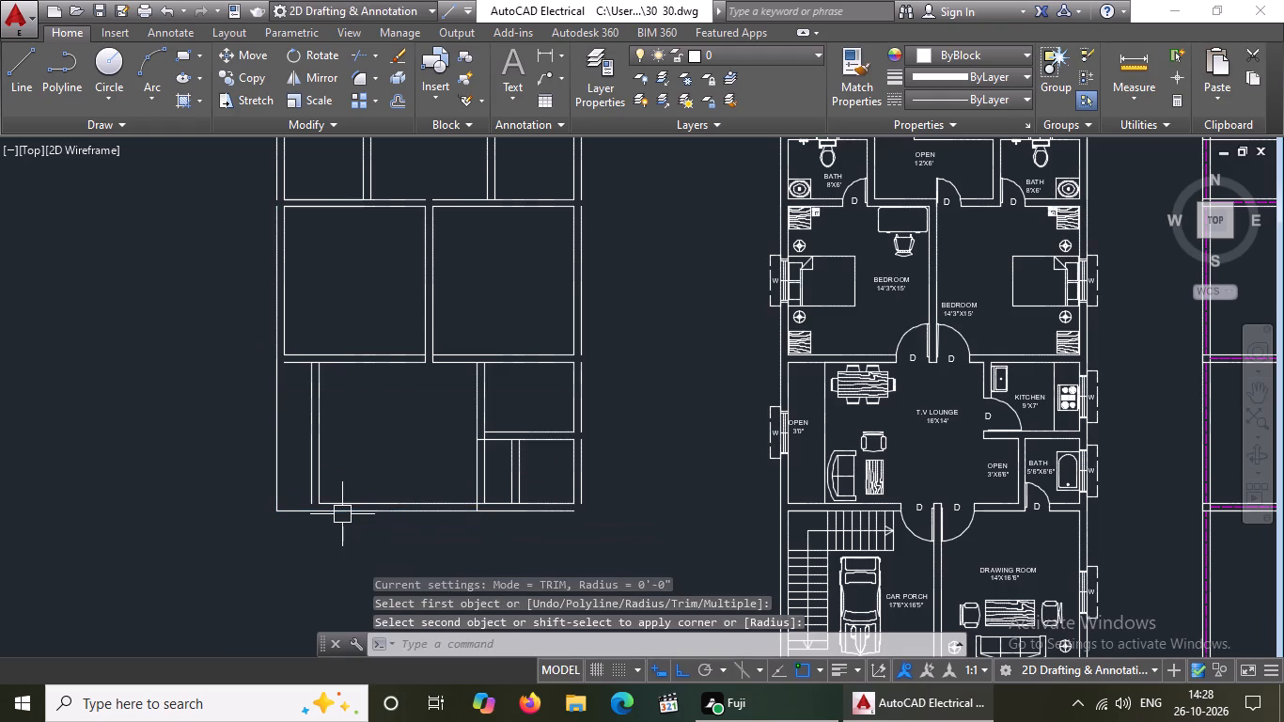
key("space")
left_click(291, 317)
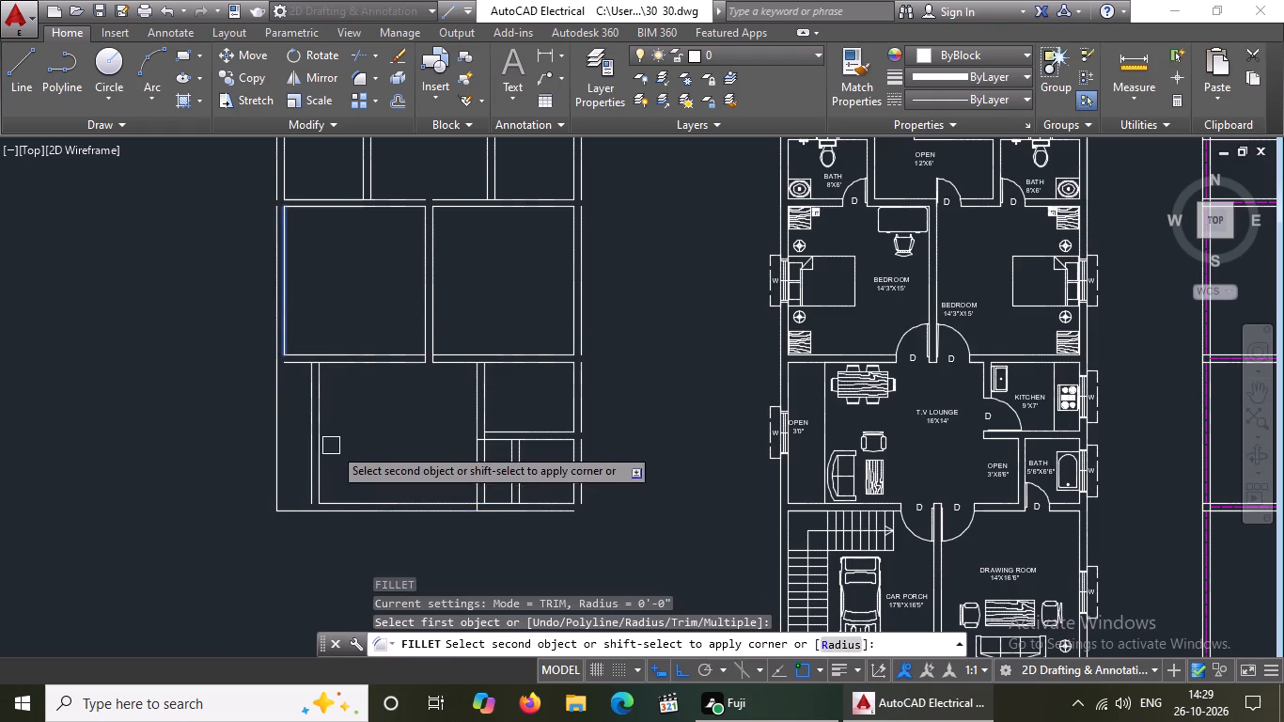
left_click(349, 502)
Draw a 2'4" line rightward from the top of the upper-left bath's right wall, and a vertical line down past the open area's bottom line.
scroll(394, 472, "down", 1)
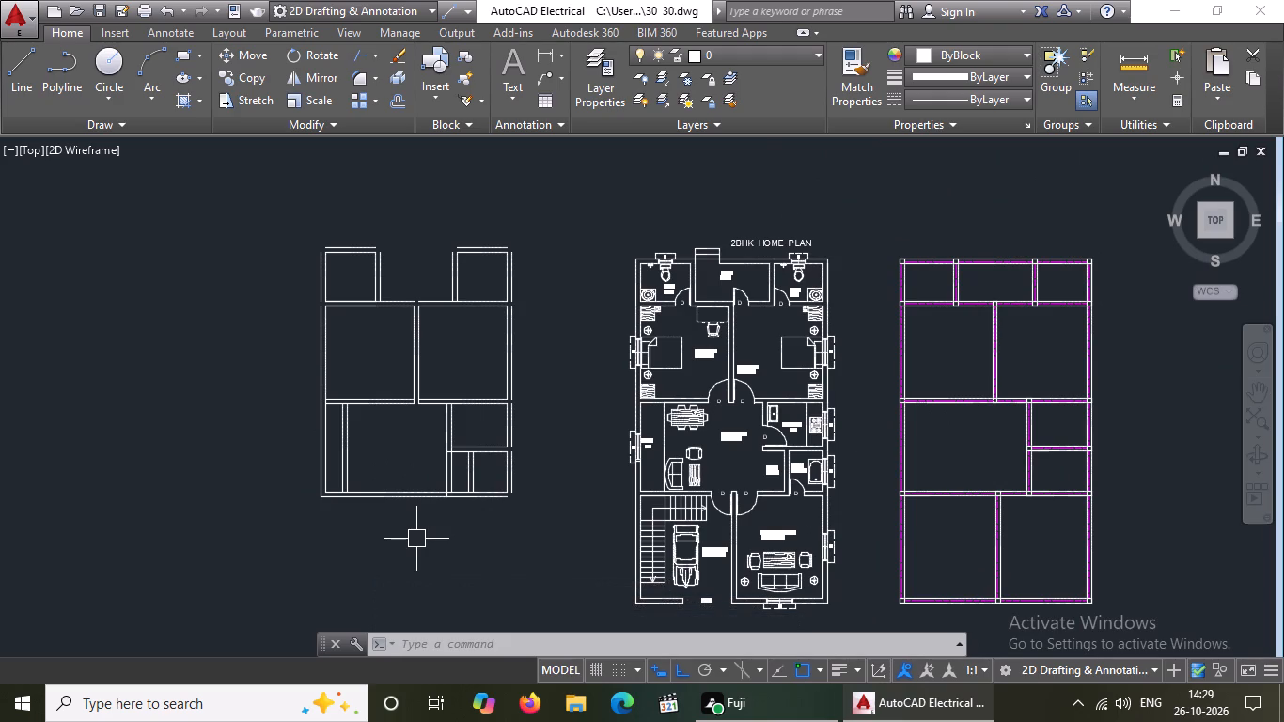
left_click(20, 61)
scroll(351, 215, "up", 2)
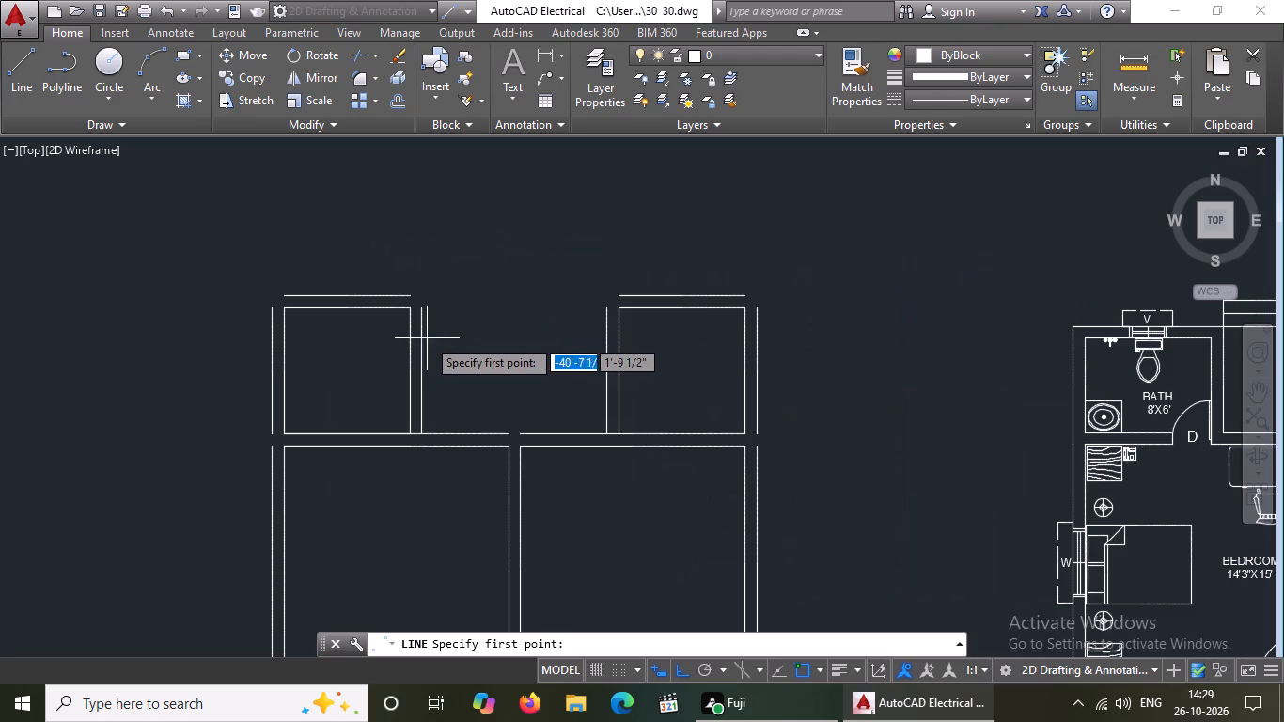
left_click(424, 308)
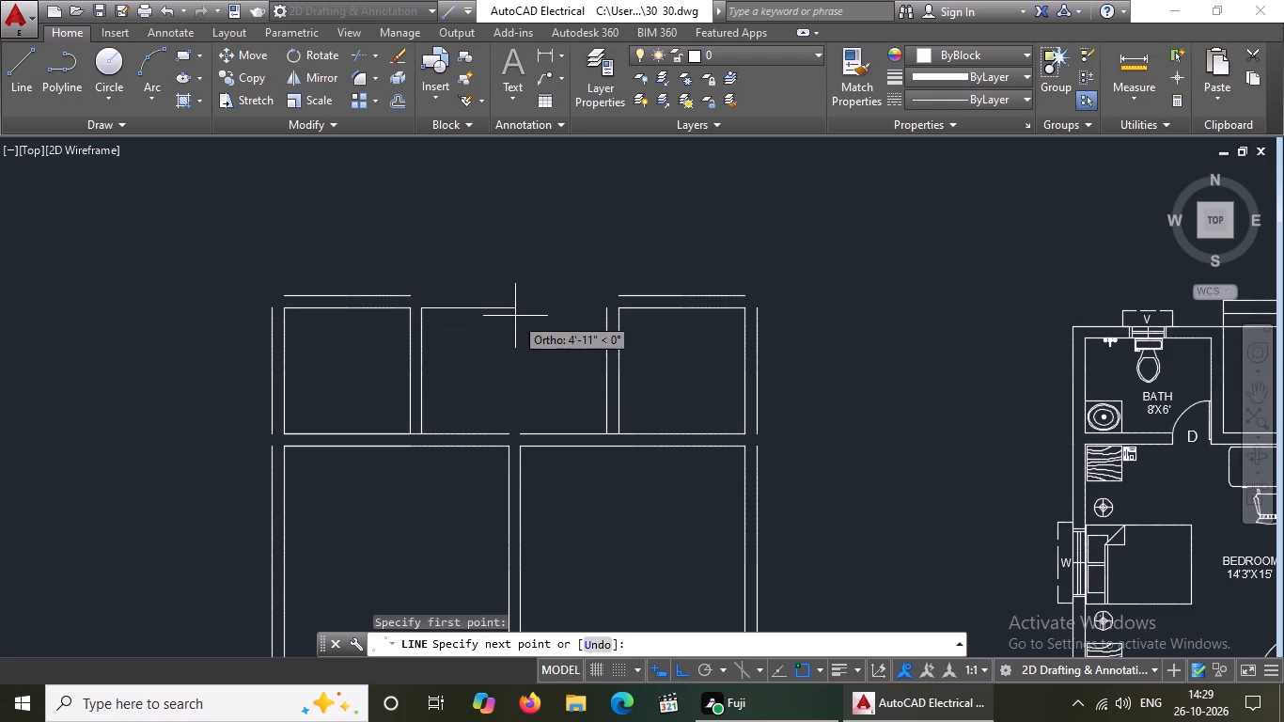
type("2'4\"")
key("Return")
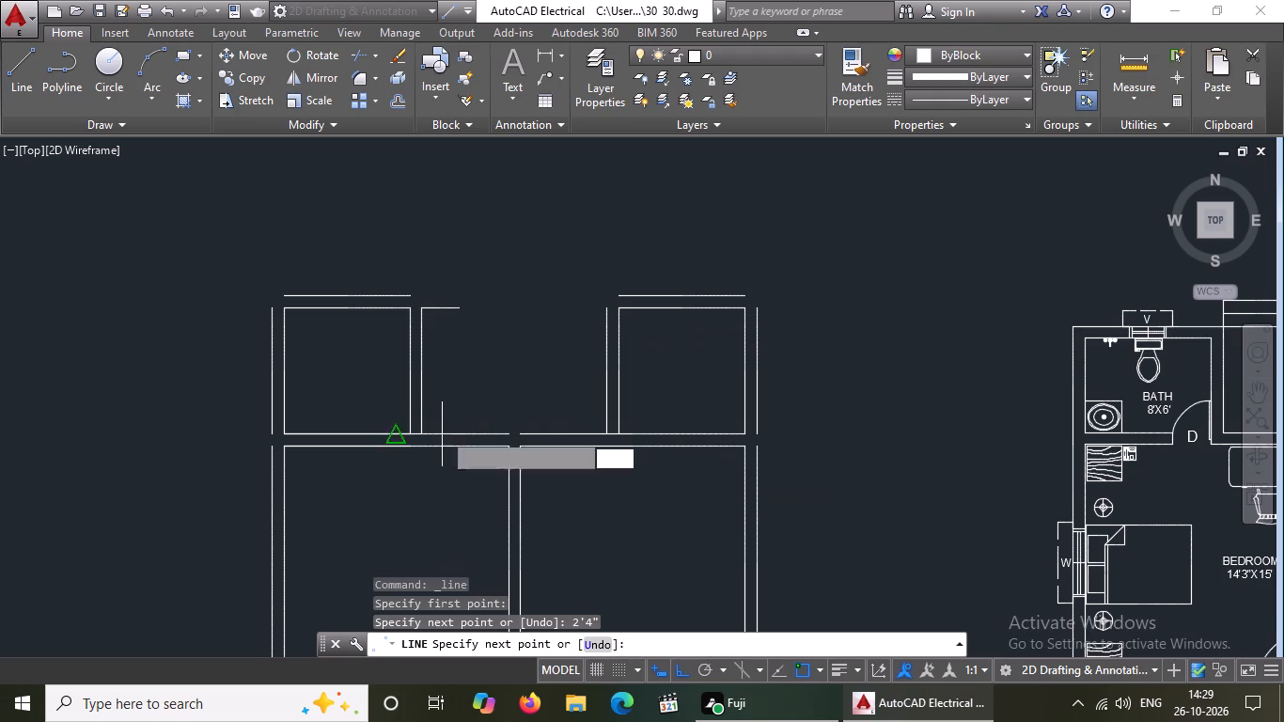
scroll(445, 431, "up", 2)
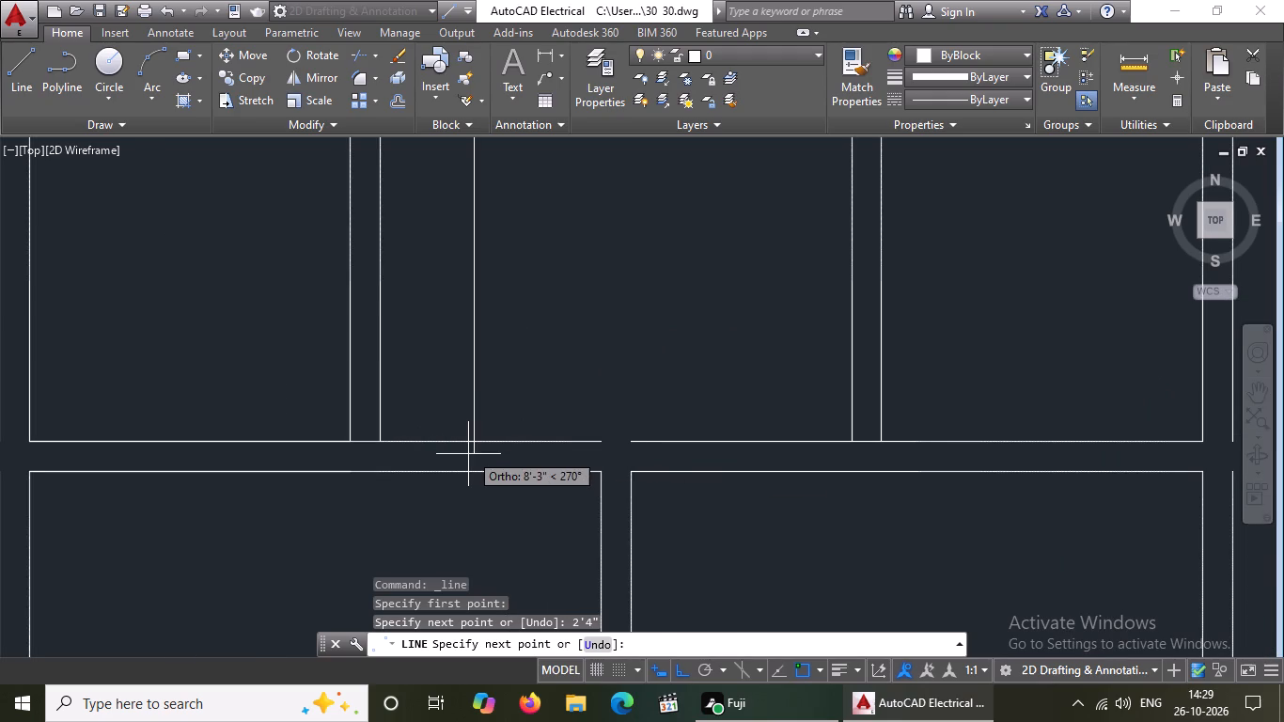
left_click(468, 454)
key("Escape")
Trim the new vertical line's overshoot below the open area's bottom line on the left bath's side.
type("TR")
key("space")
key("space")
left_click(478, 456)
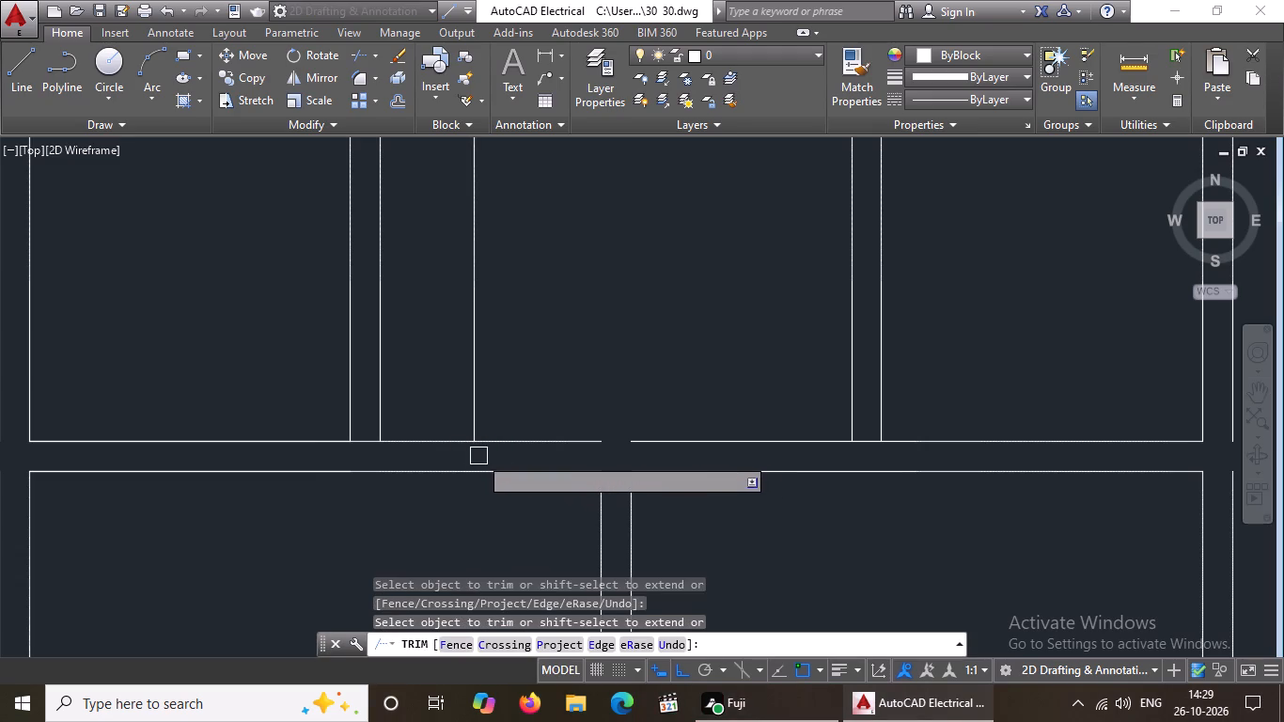
scroll(508, 435, "down", 2)
key("Escape")
Draw a 2'4" line leftward from the top of the upper-right bath's left wall, and a vertical line down past the open area's bottom line.
left_click_drag(5, 66, 13, 68)
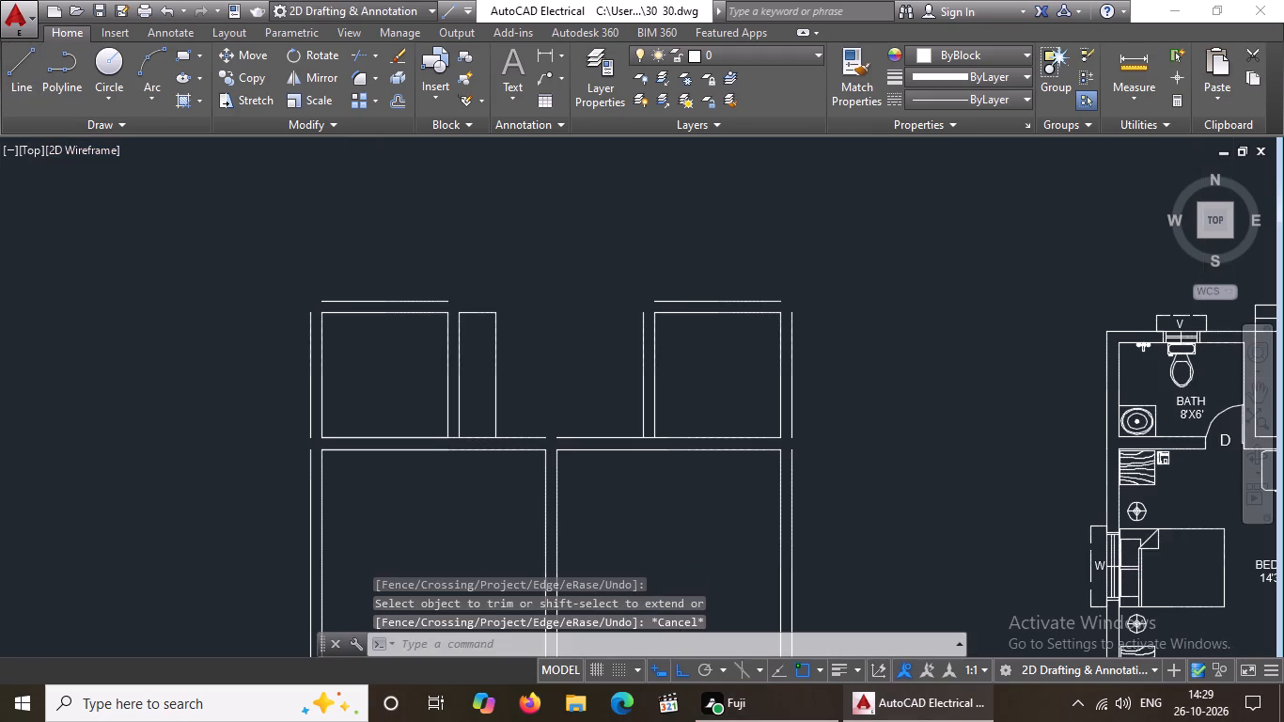
left_click_drag(643, 312, 634, 316)
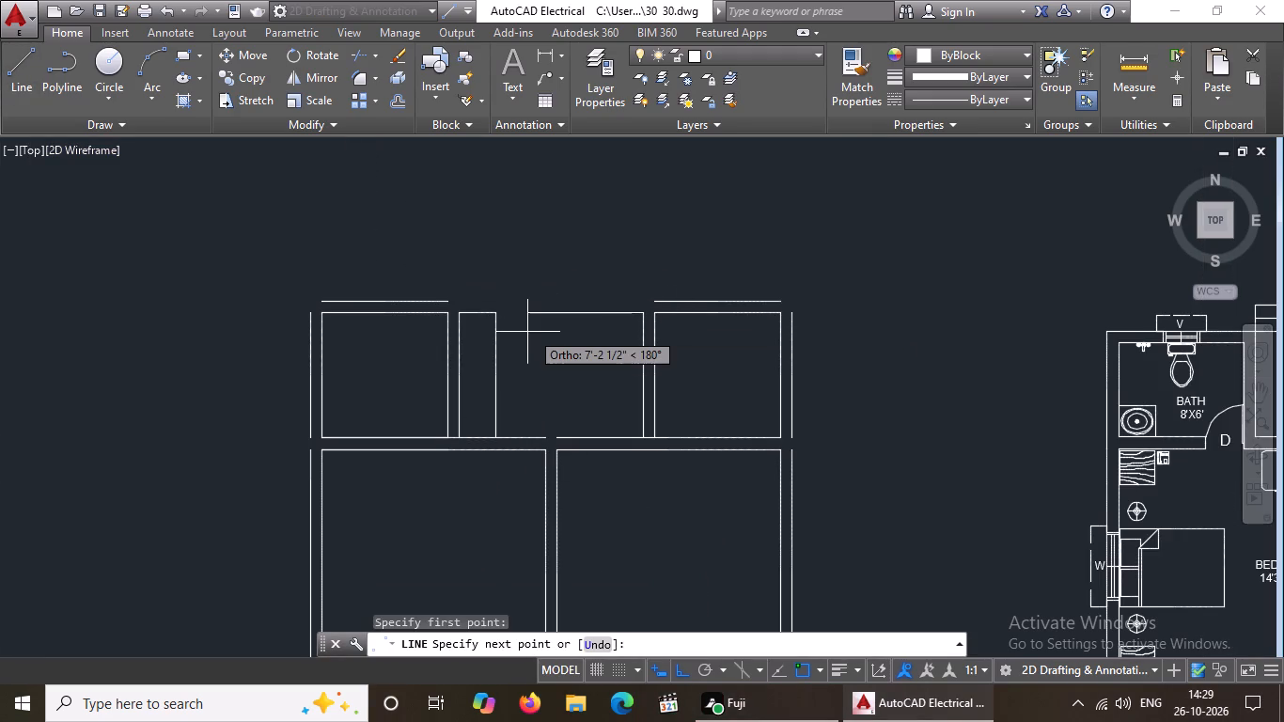
key("2")
type("'4\"")
key("Return")
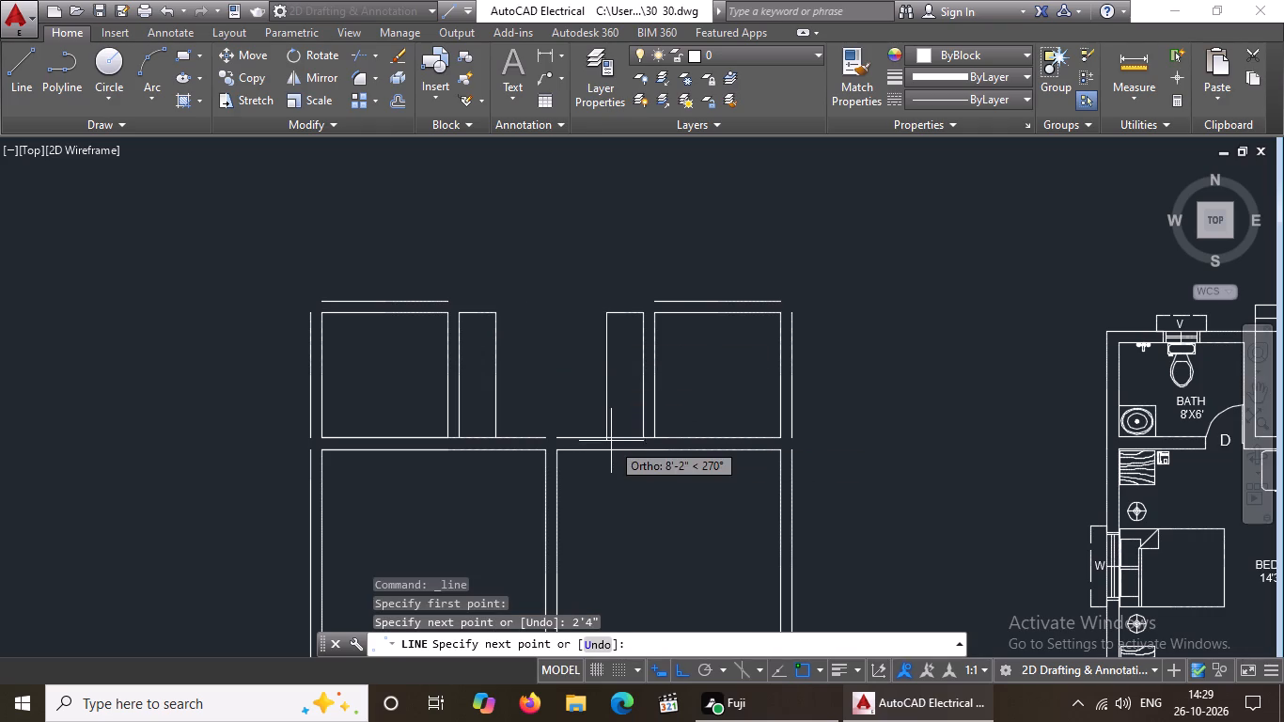
scroll(605, 445, "up", 3)
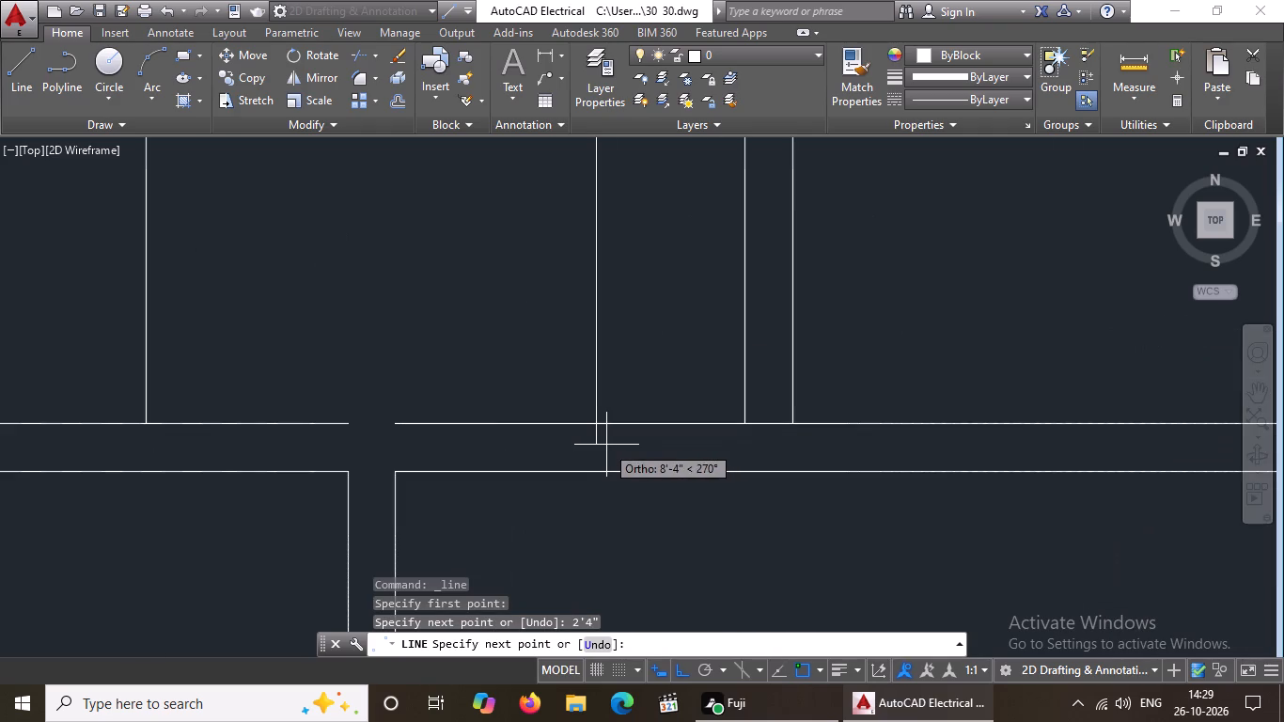
left_click(608, 444)
key("BackSpace")
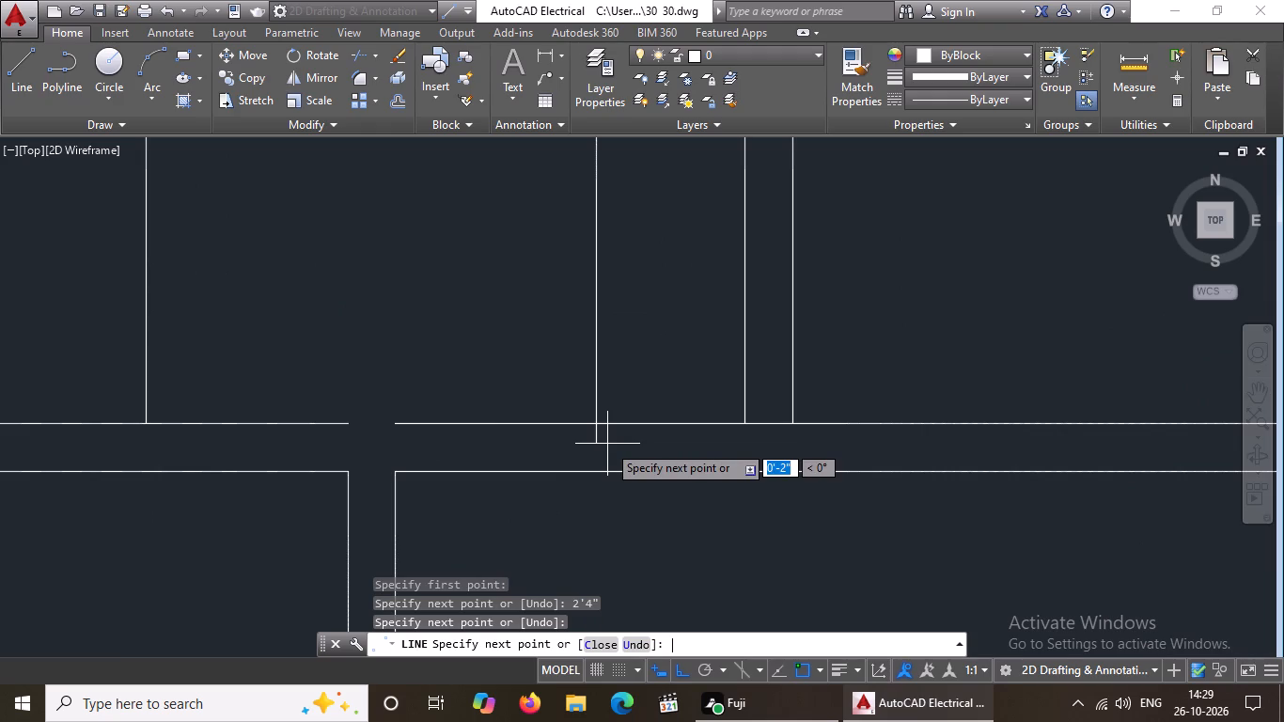
Trim the second vertical line's overshoot below the open area's bottom line on the right bath's side.
type("TR")
key("space")
key("space")
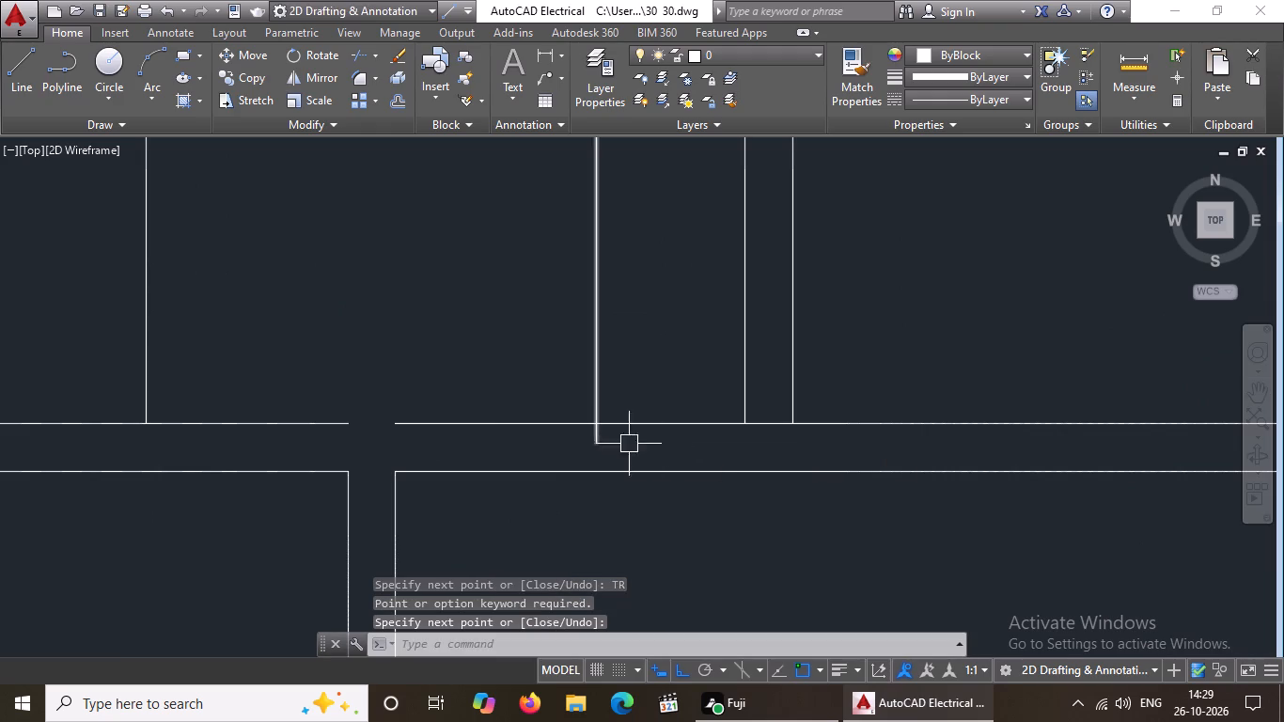
type("TR")
key("Return")
key("Return")
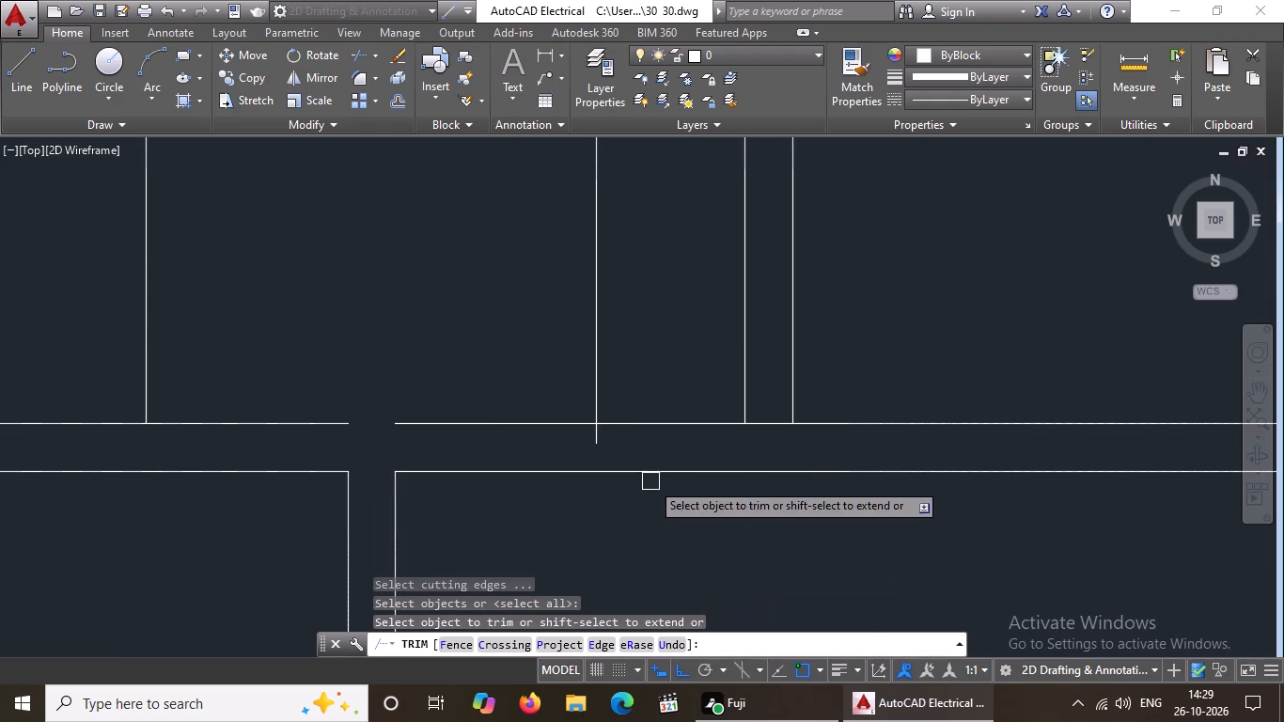
left_click(599, 440)
key("Escape")
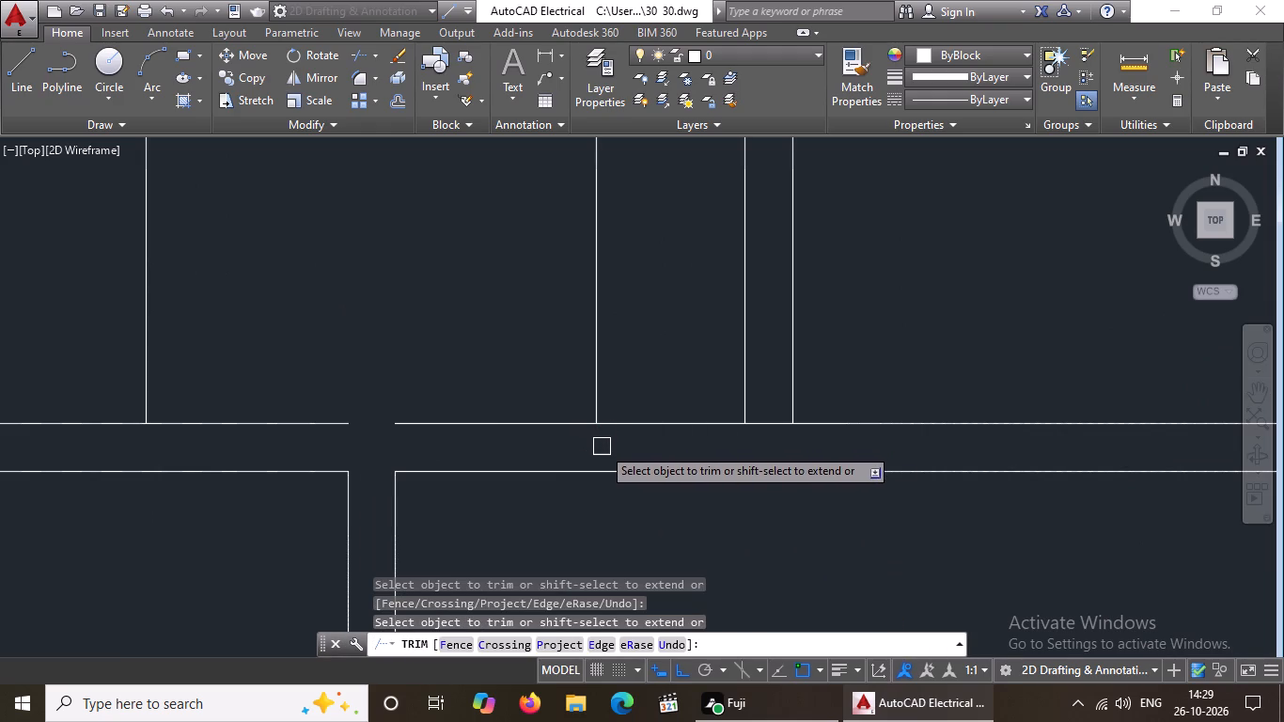
Offset the right-hand bottom line of the open area and bath upward by 2'4".
scroll(634, 385, "down", 1)
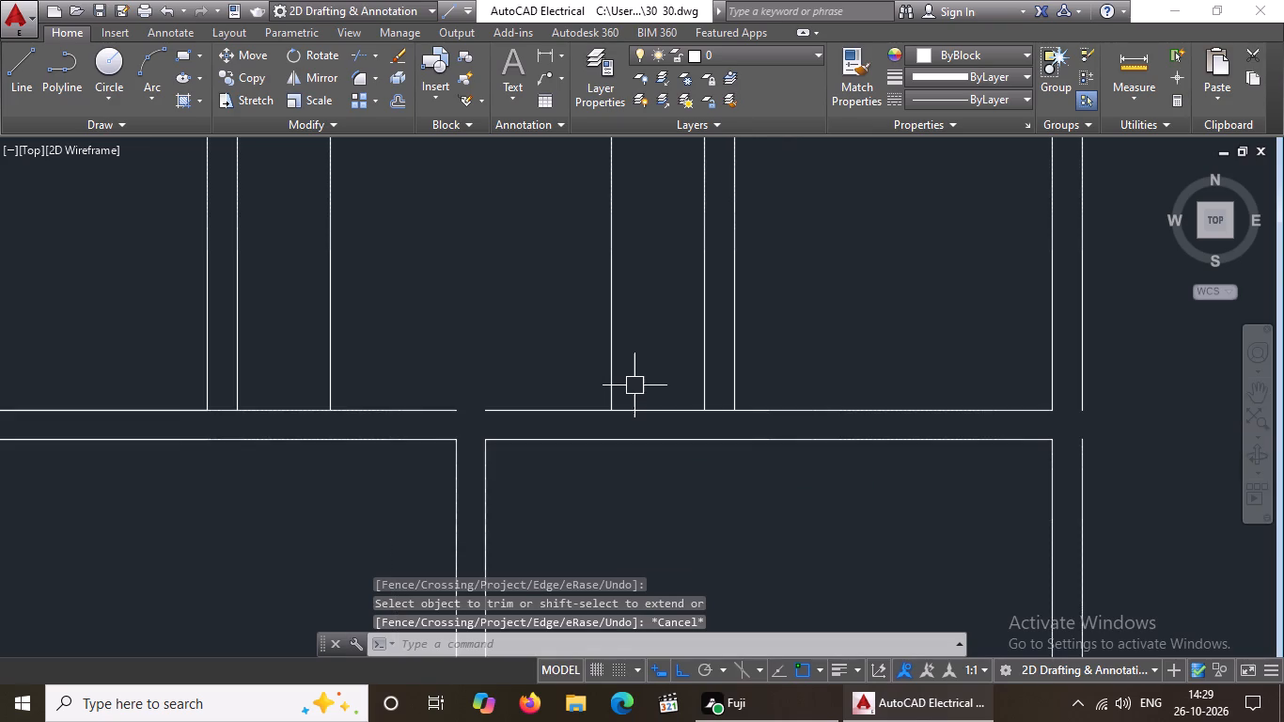
scroll(634, 385, "down", 1)
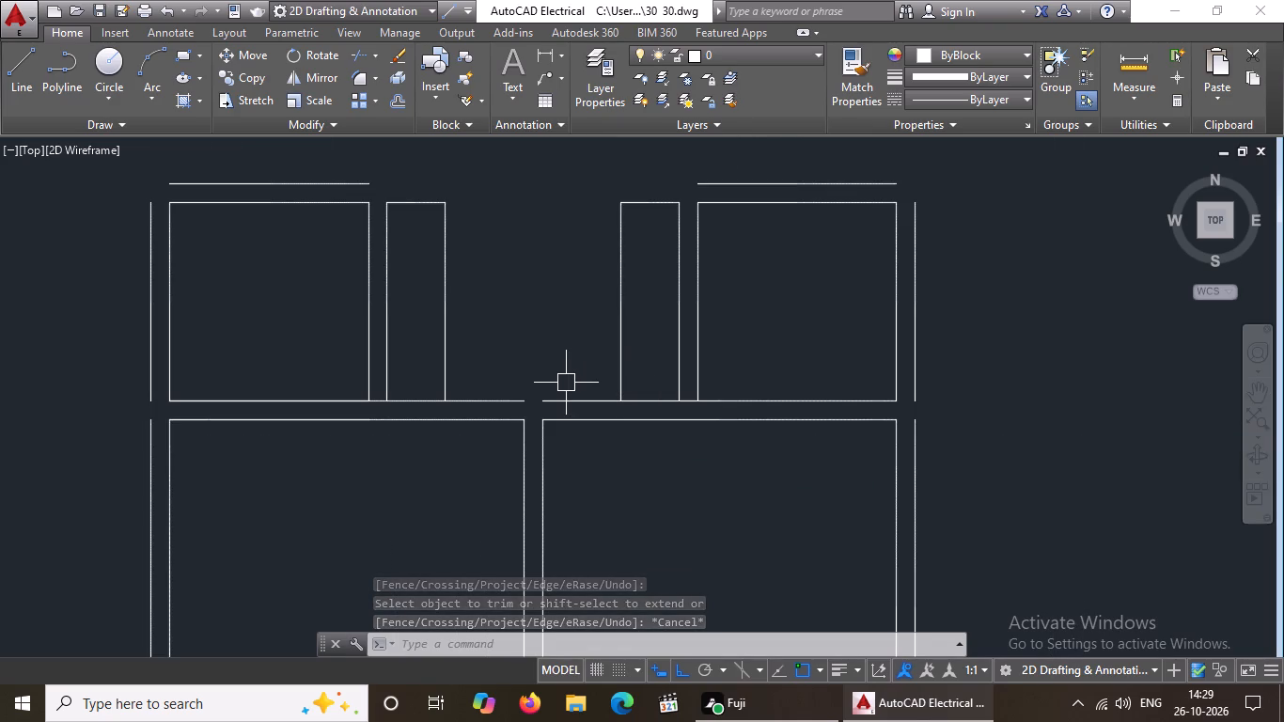
key("o")
key("Return")
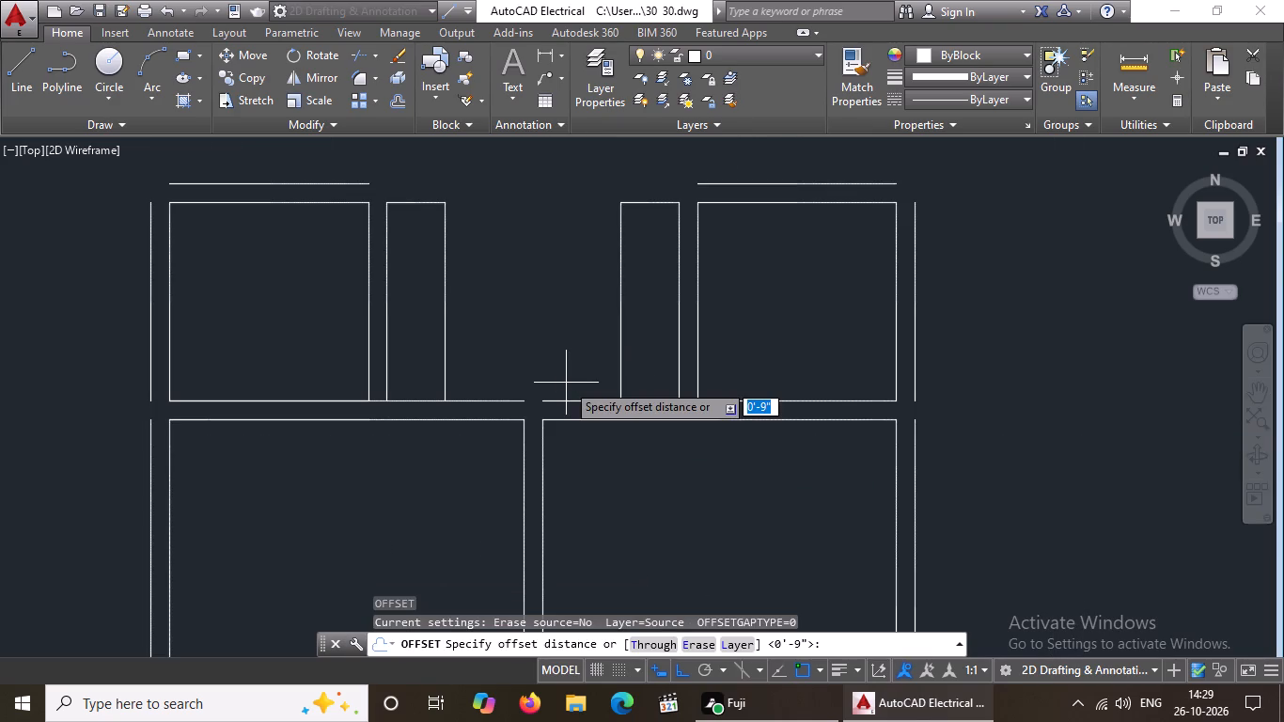
type("2'")
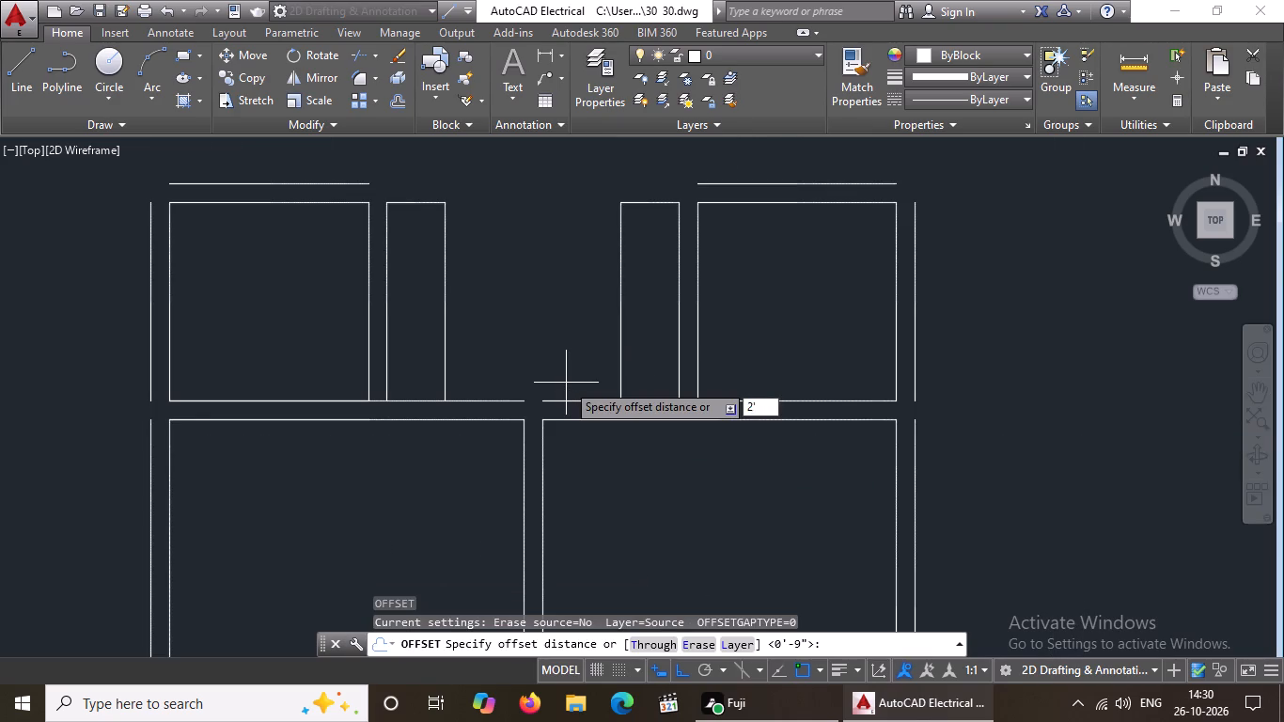
key("4")
key("shift+quotedbl")
key("Return")
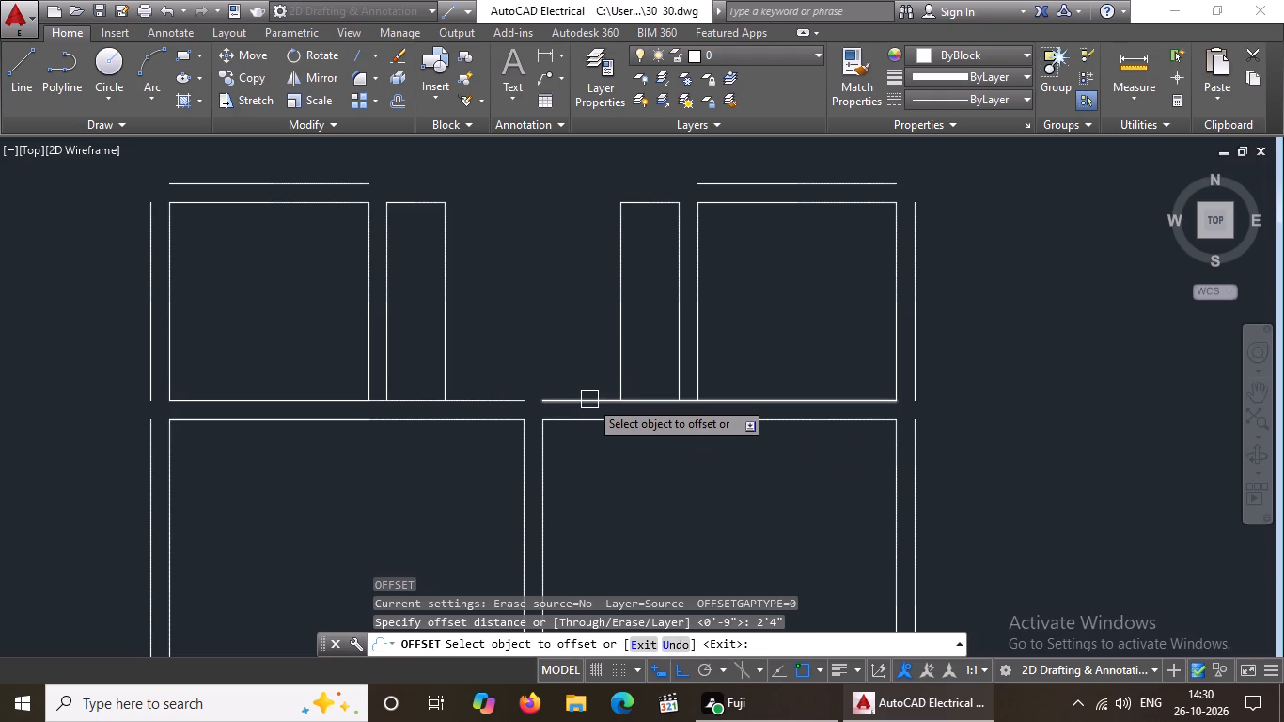
left_click_drag(588, 399, 589, 389)
left_click(595, 363)
key("Escape")
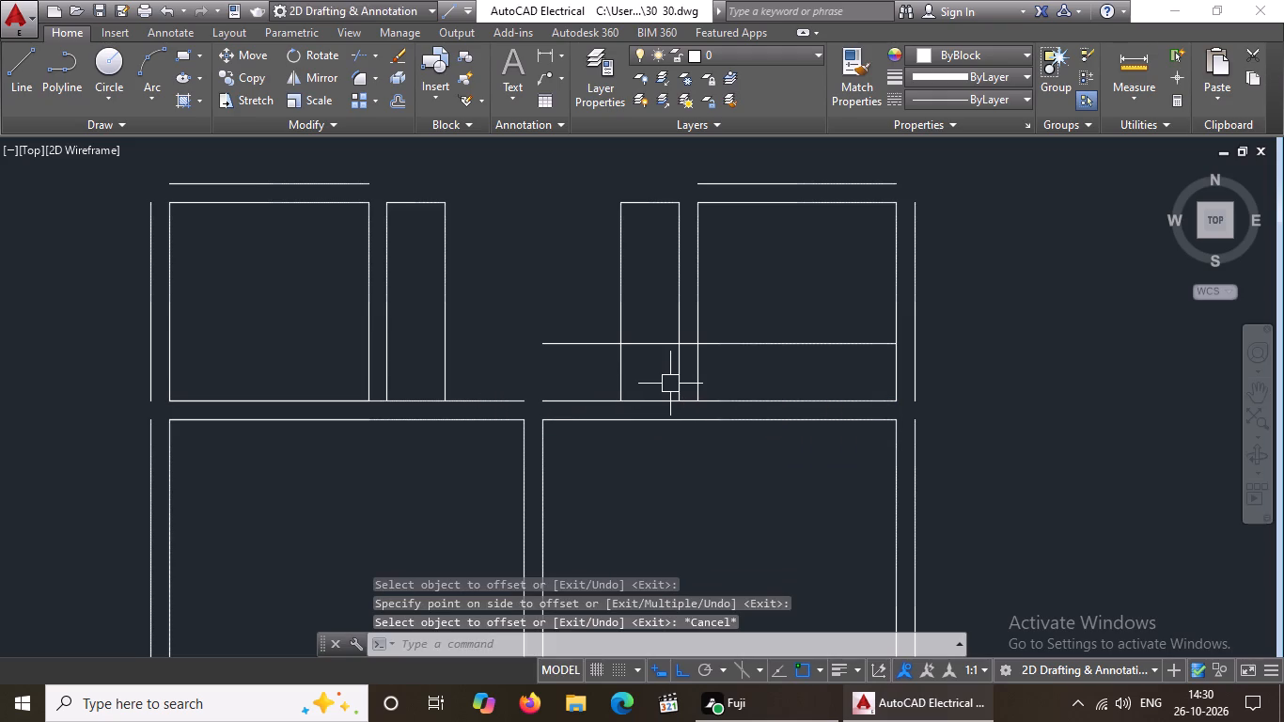
Trim the offset line across the right bath's left wall and delete its leftover segment inside the bath.
type("TR")
key("space")
key("space")
scroll(693, 351, "up", 2)
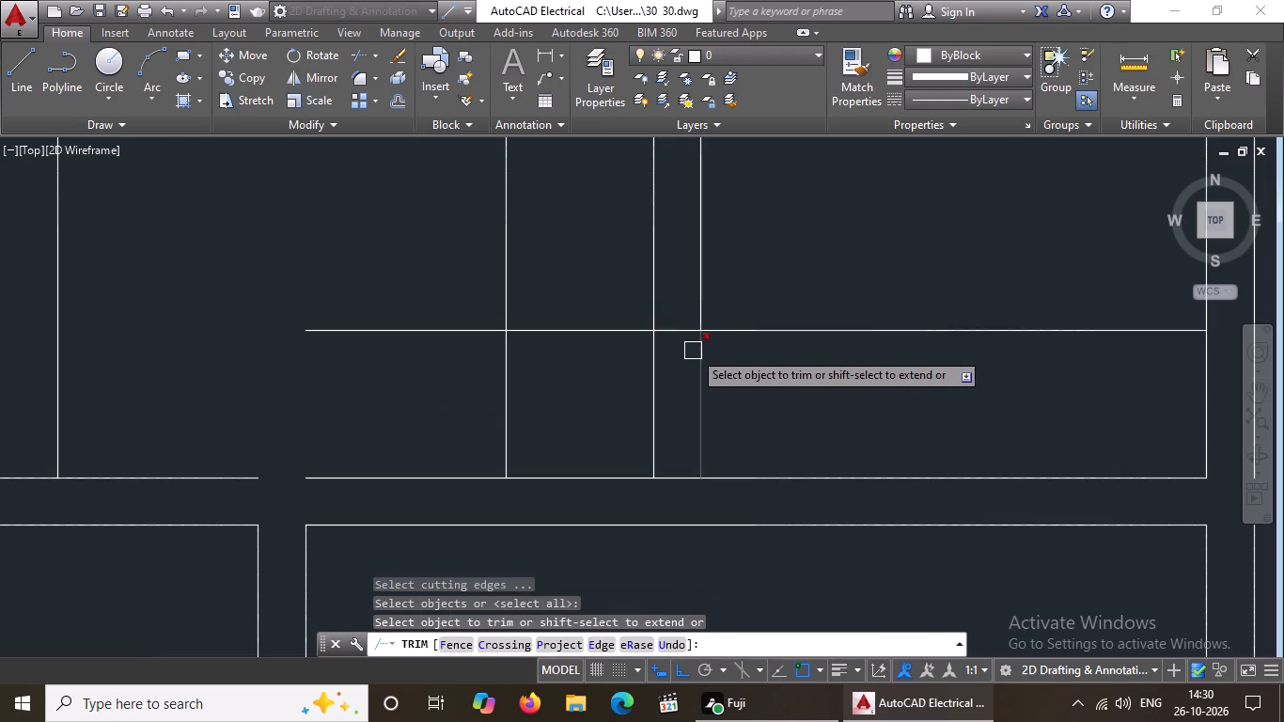
left_click(681, 327)
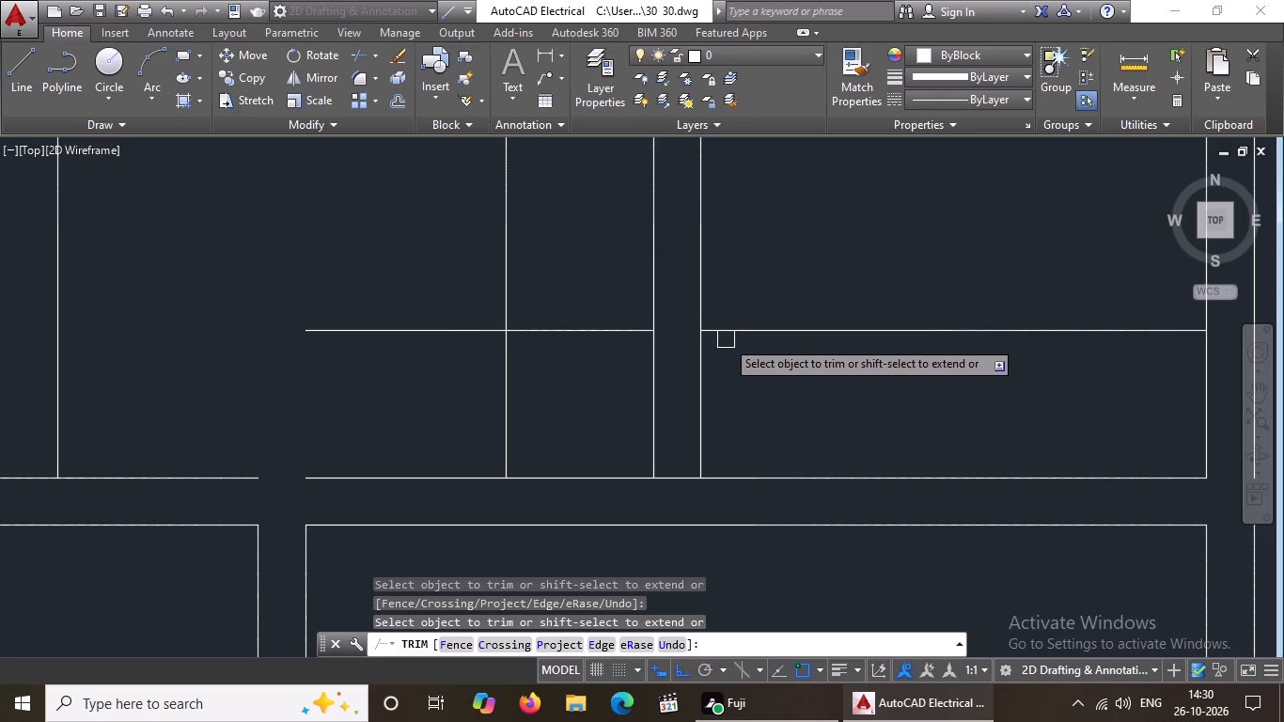
scroll(726, 339, "down", 3)
left_click(799, 343)
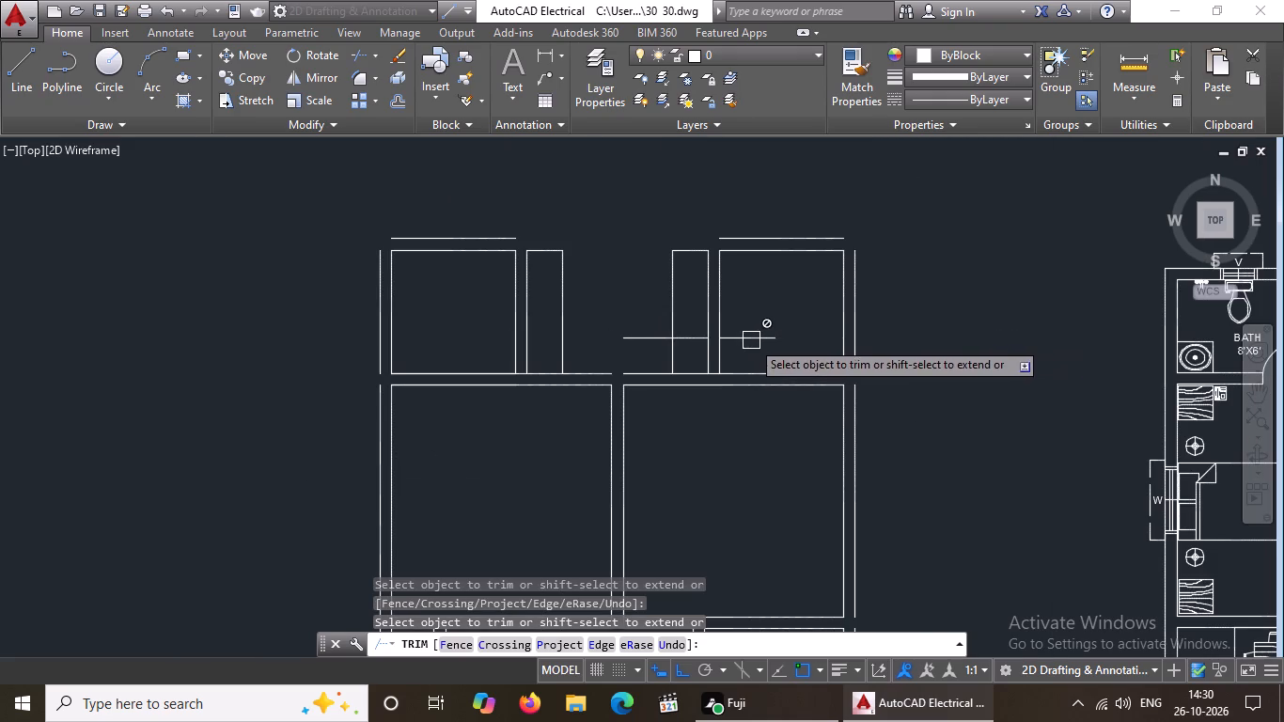
key("Escape")
left_click(754, 339)
key("Delete")
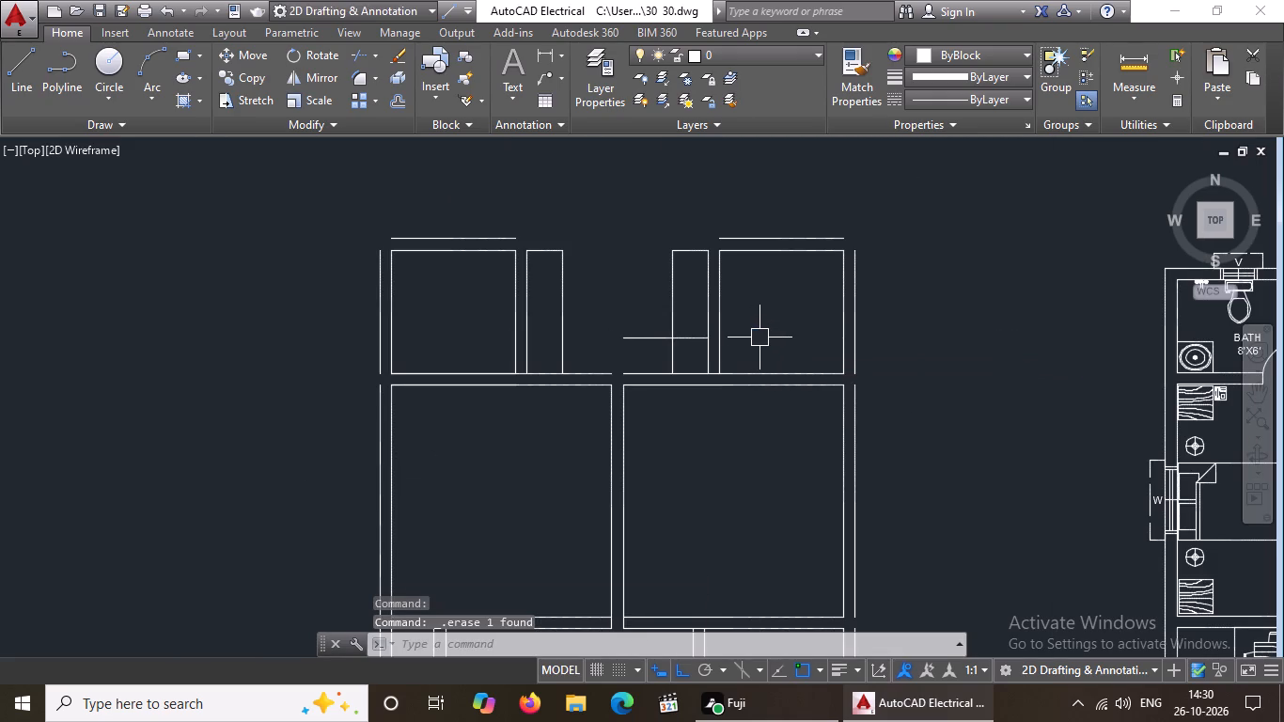
Extend the open area's right-hand bottom line across the central gap, and the 2'4" offset line leftward to the left bath's wall.
scroll(668, 337, "up", 1)
key("Escape")
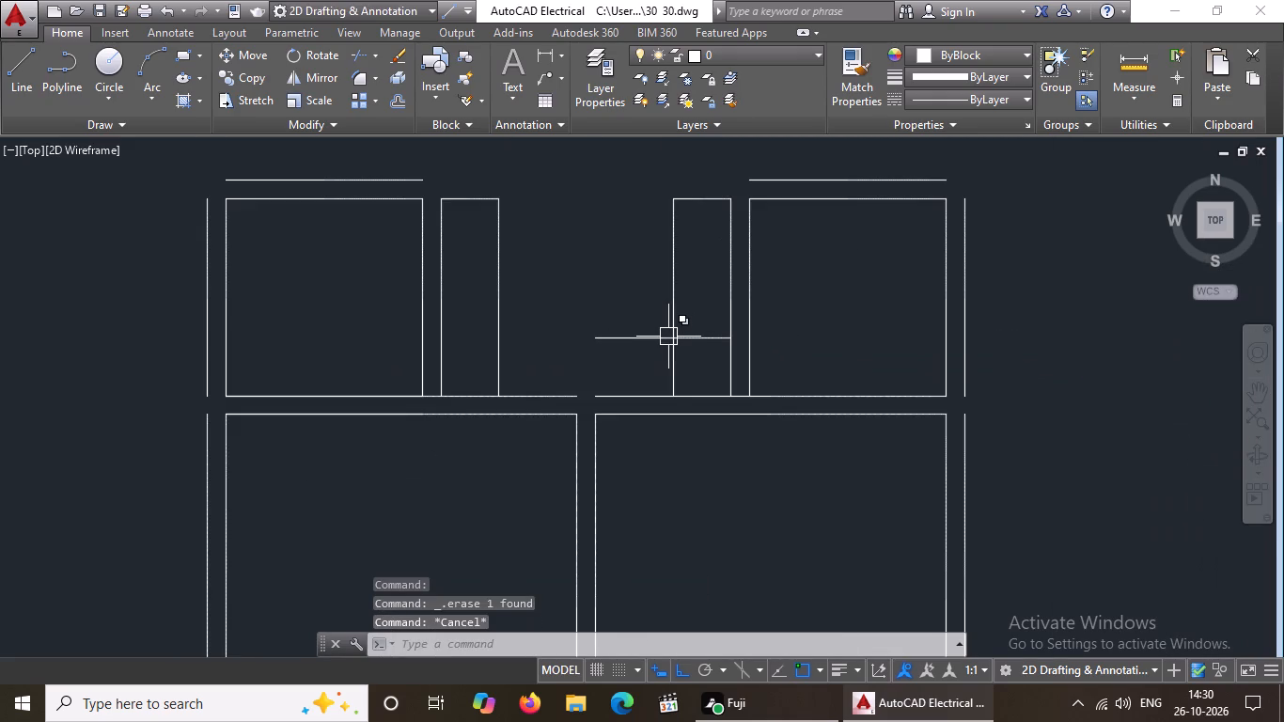
key("e")
key("x")
key("Return")
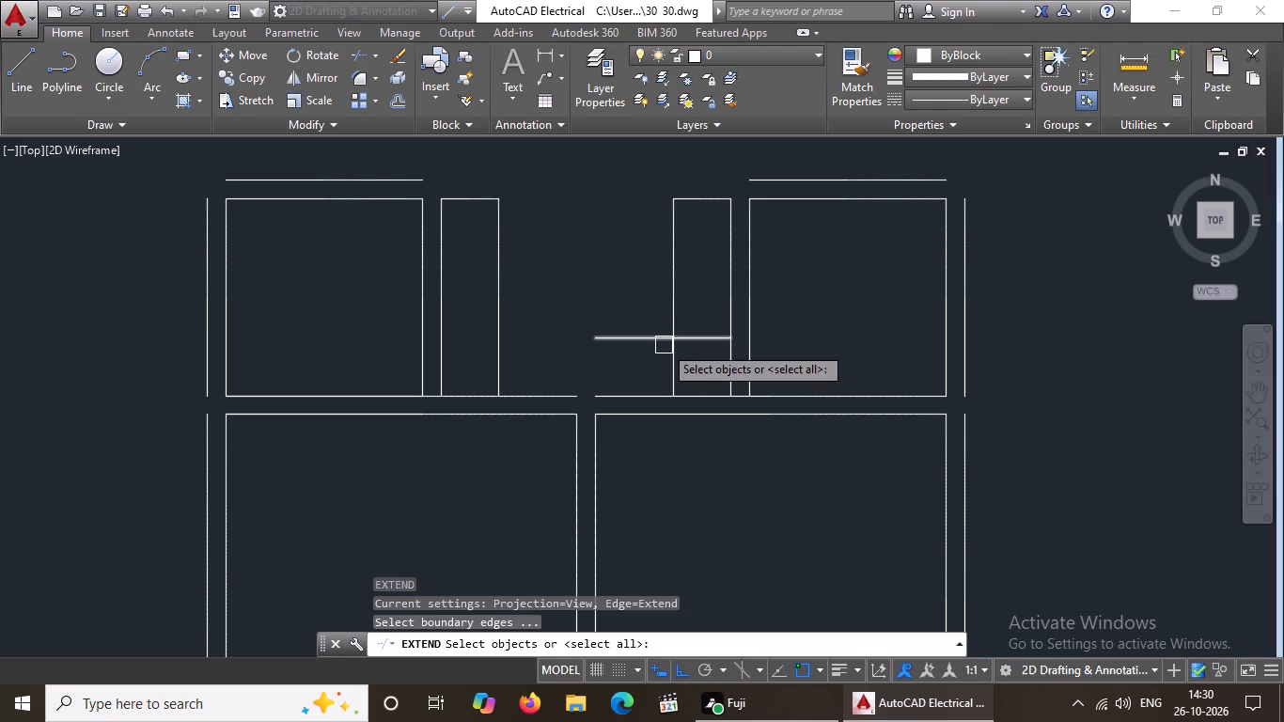
key("Return")
left_click(629, 391)
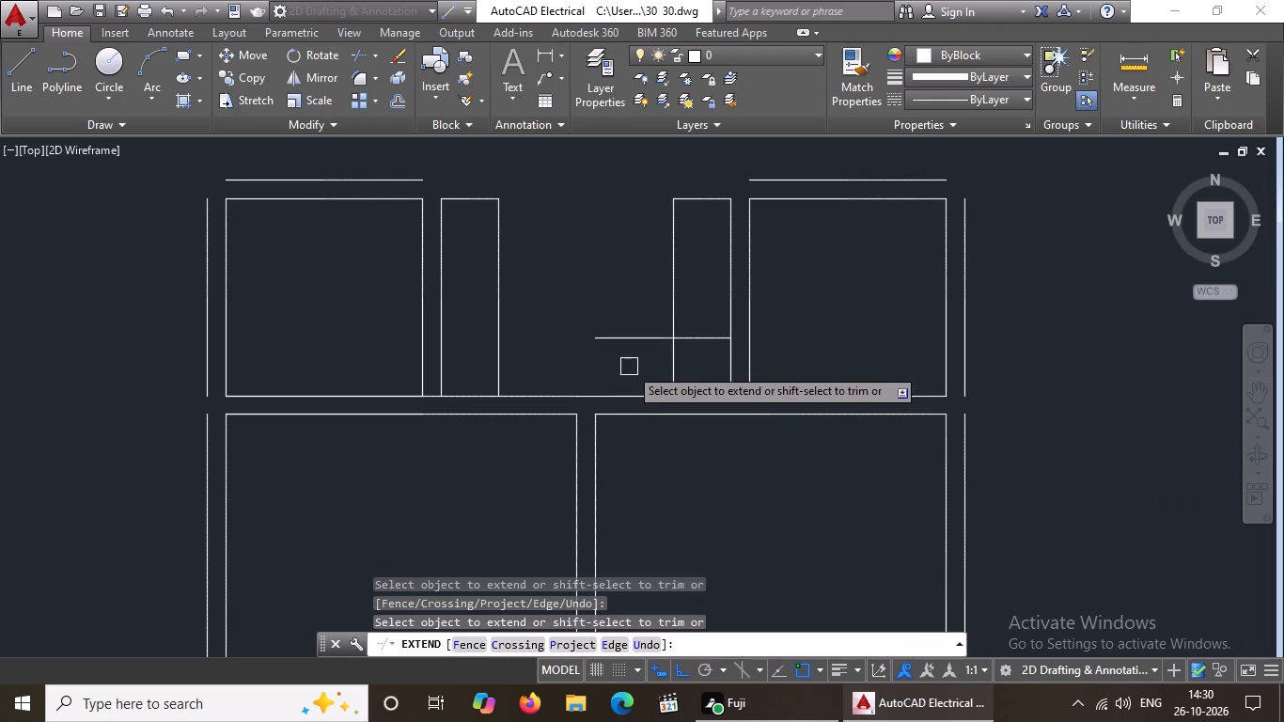
left_click(632, 337)
left_click(595, 343)
left_click(535, 340)
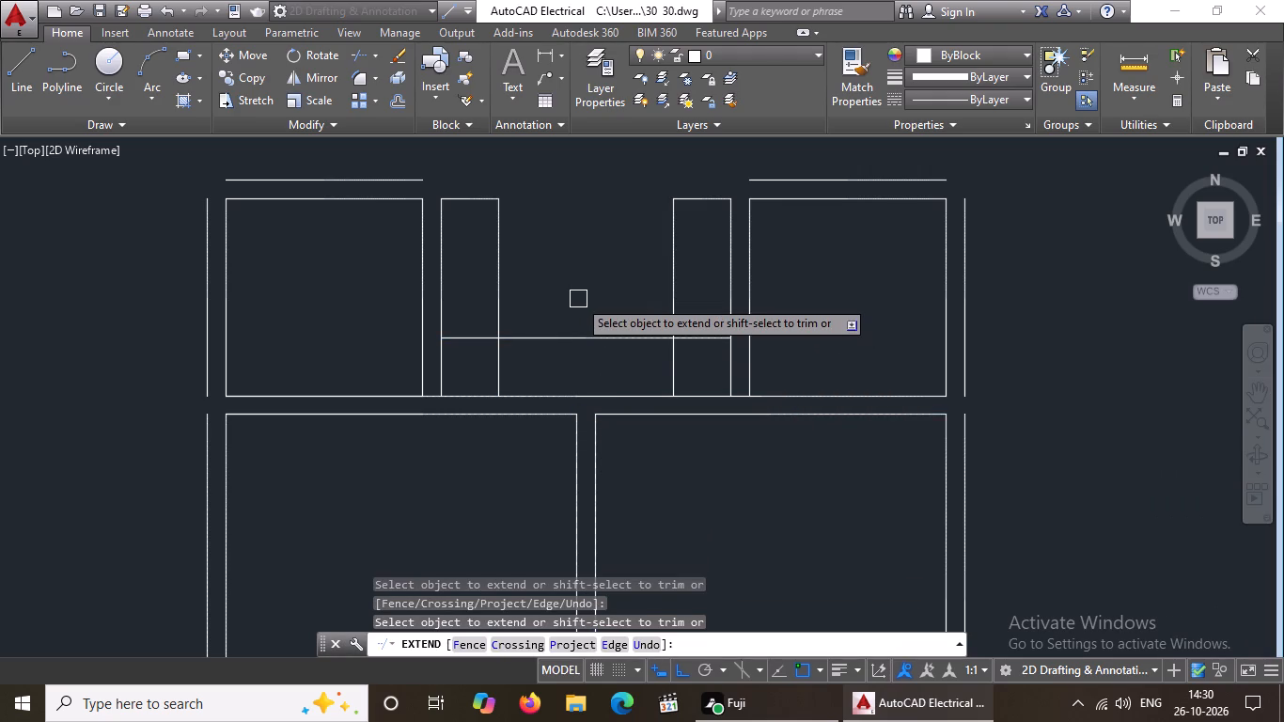
key("Escape")
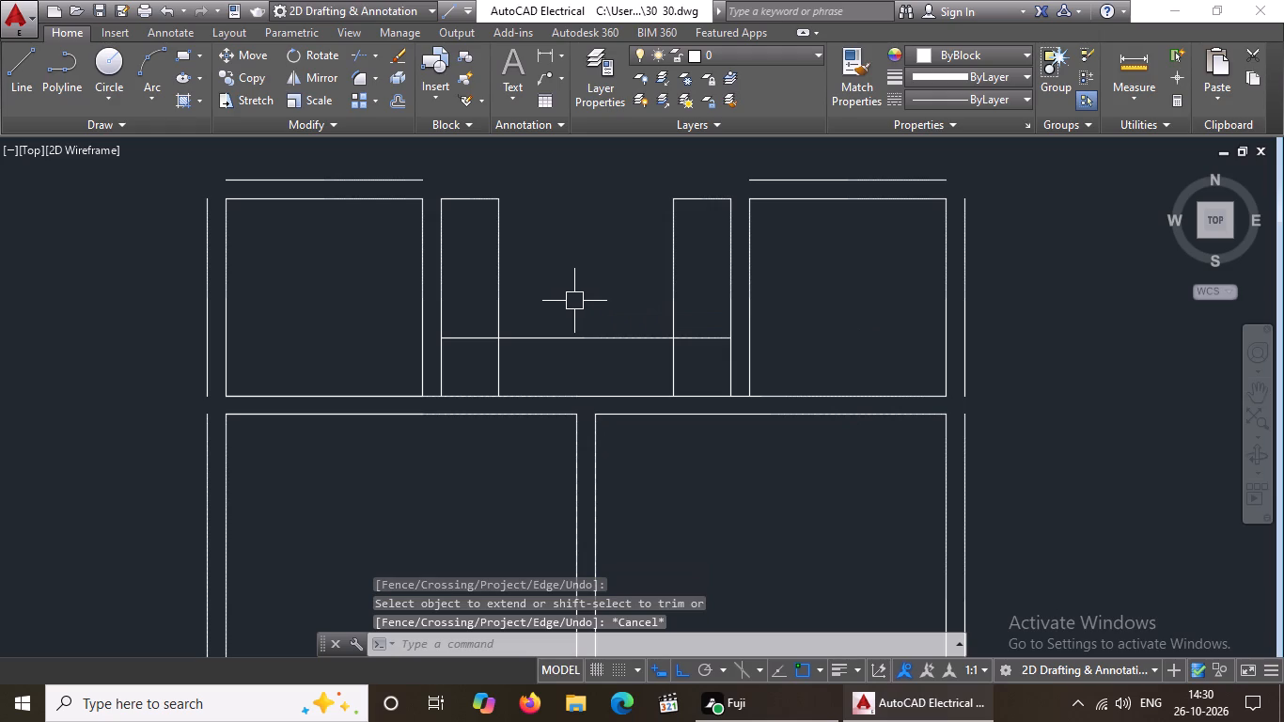
scroll(574, 301, "down", 4)
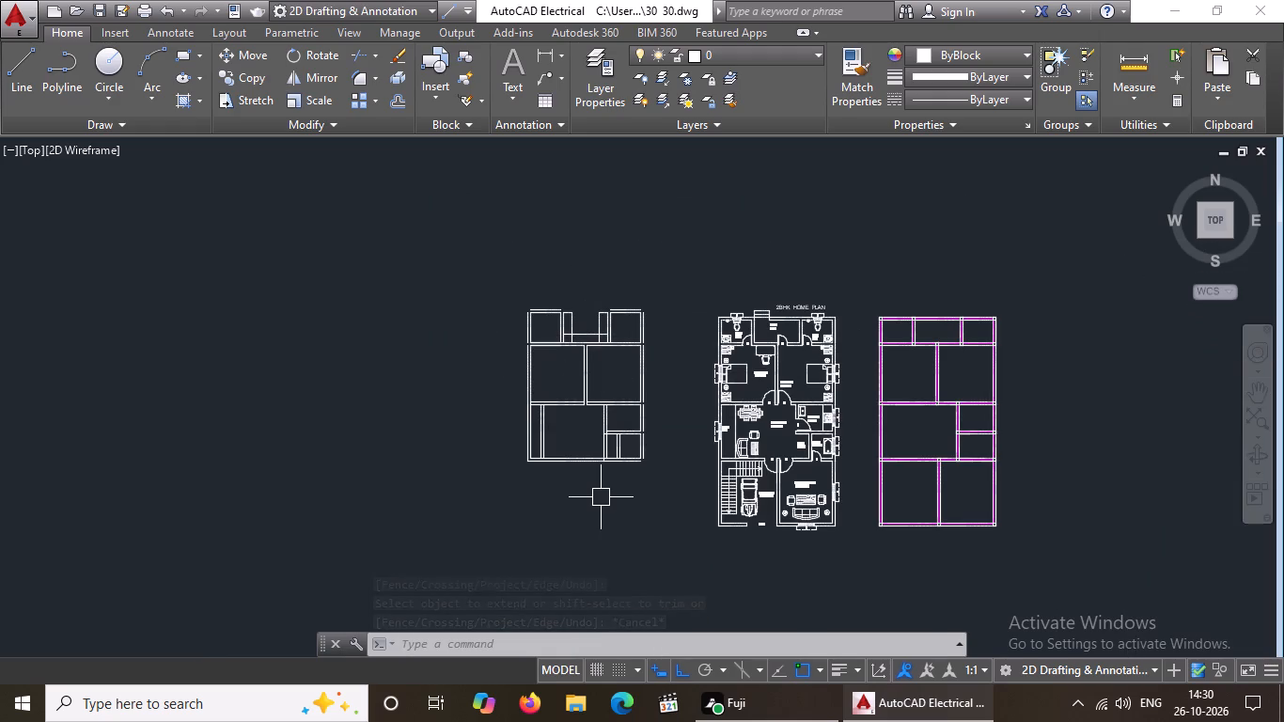
Draw the drawing room outline below the lower bath from the inner corner: 16'6" down, 14' left and 16'6" back up.
scroll(619, 515, "up", 2)
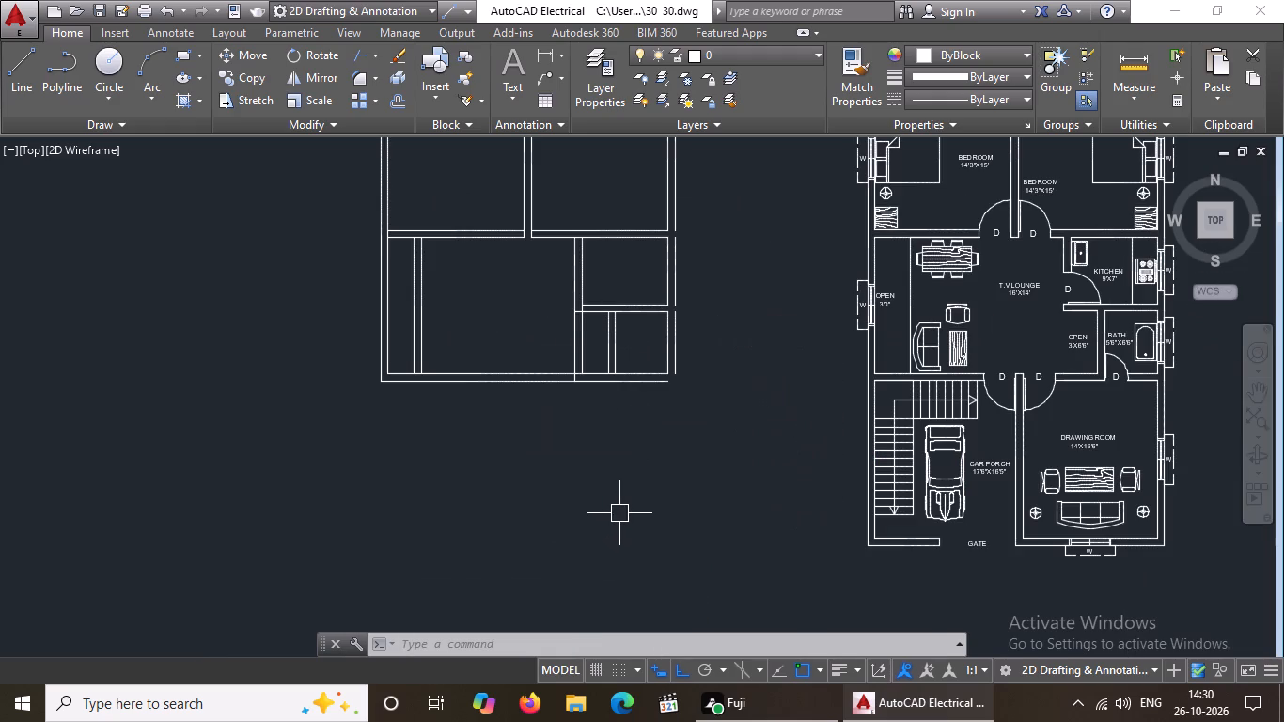
key("Escape")
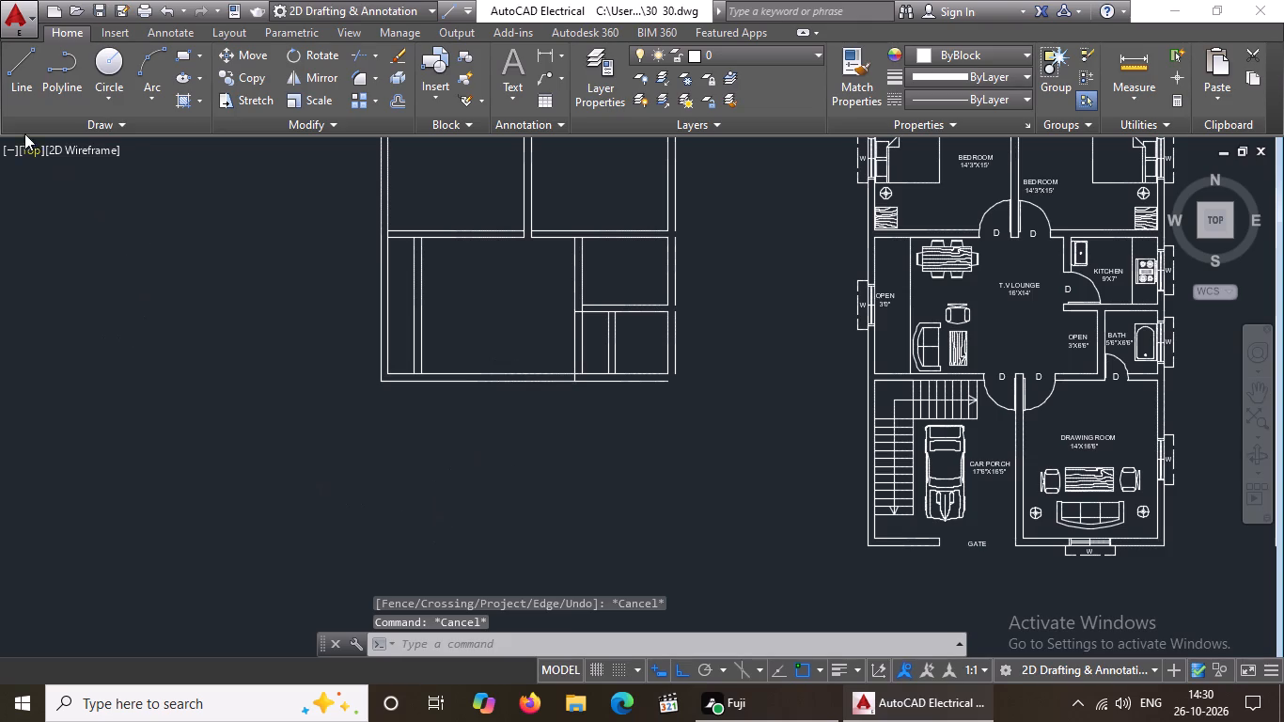
left_click(20, 69)
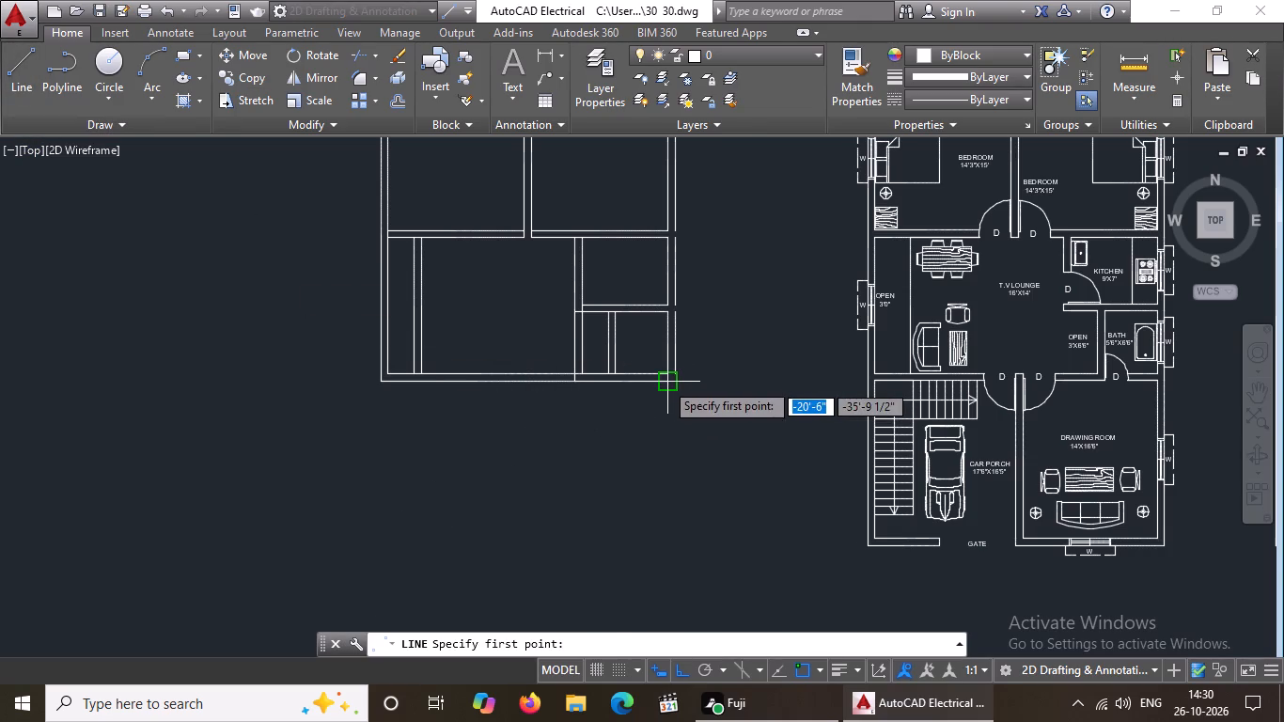
left_click(665, 382)
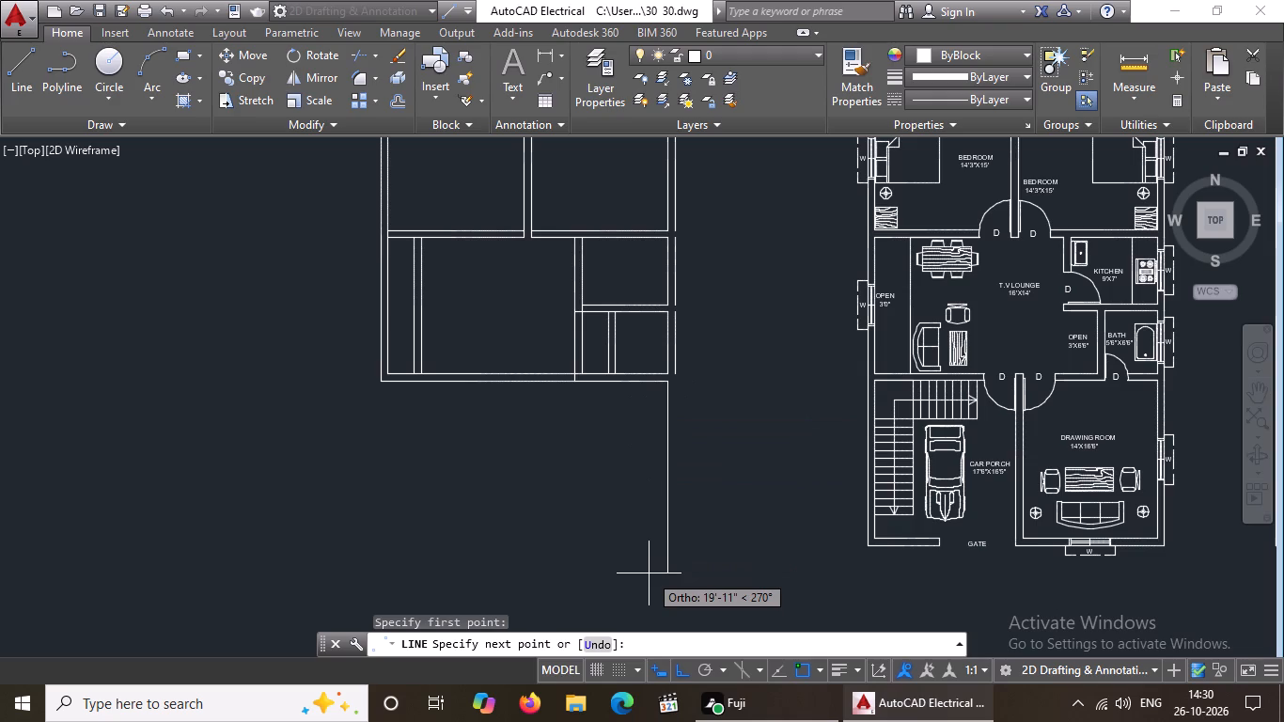
type("16'")
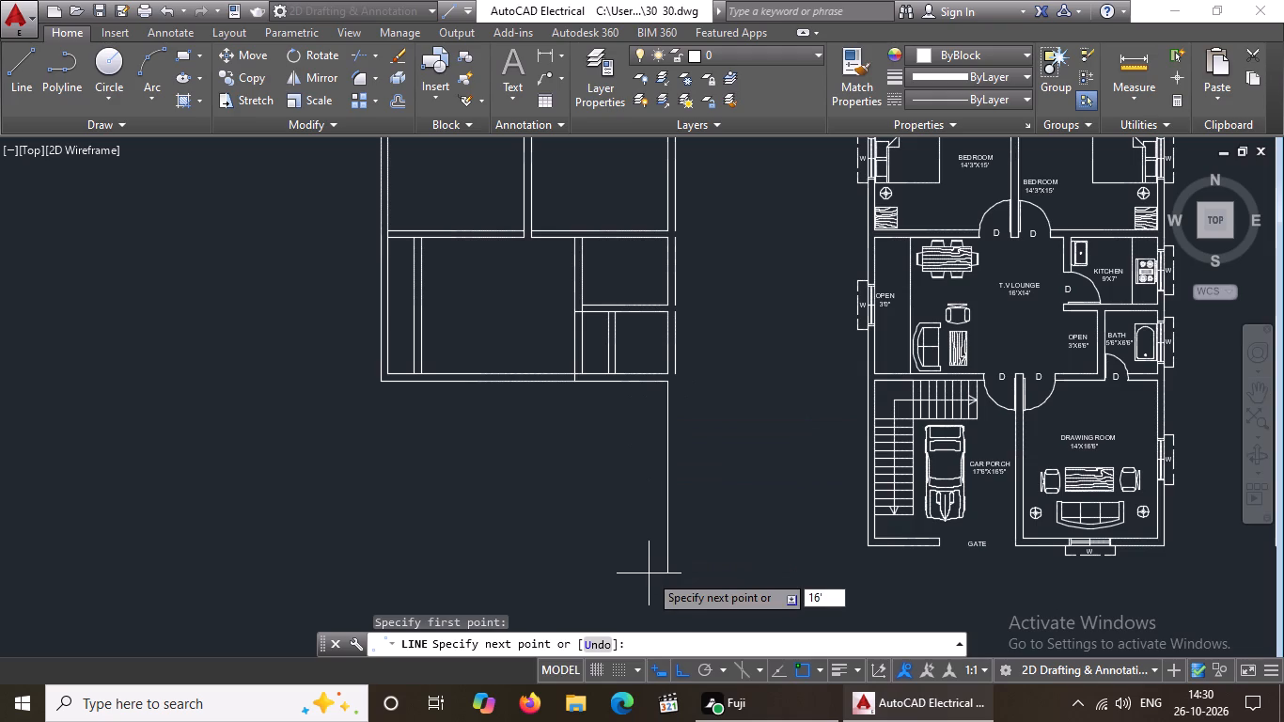
type("6\"")
key("Return")
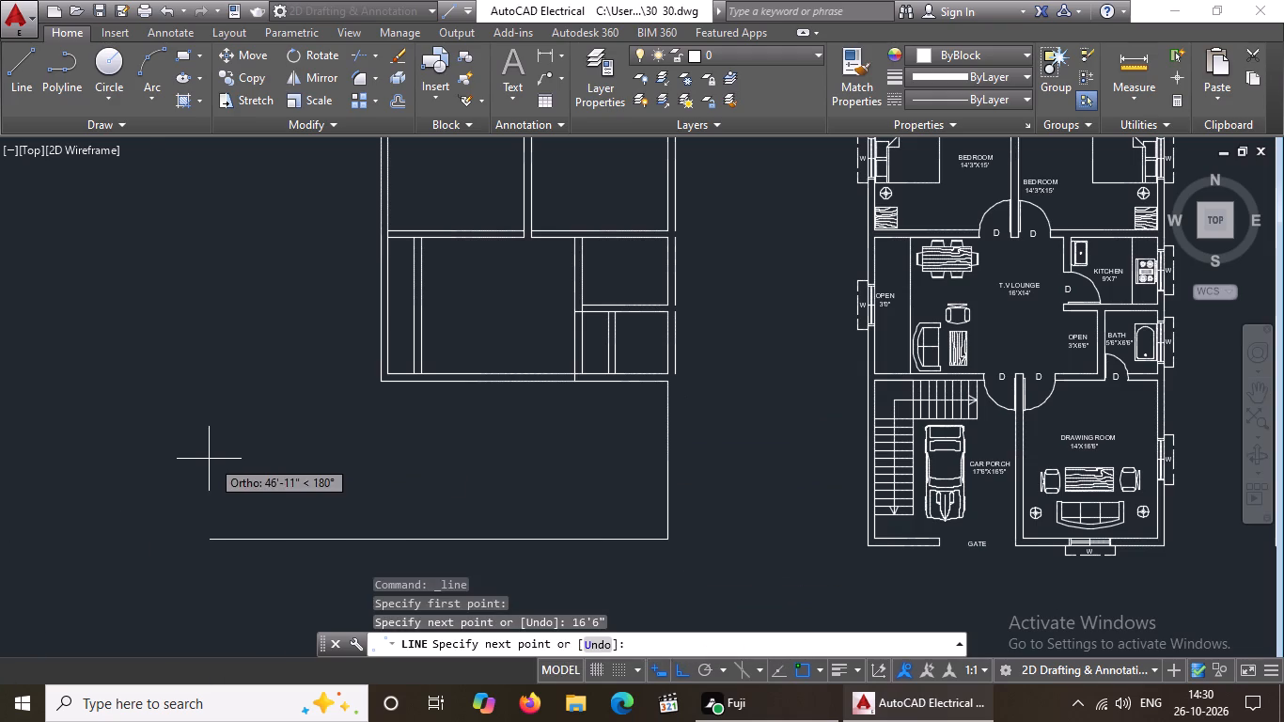
type("14'")
key("Return")
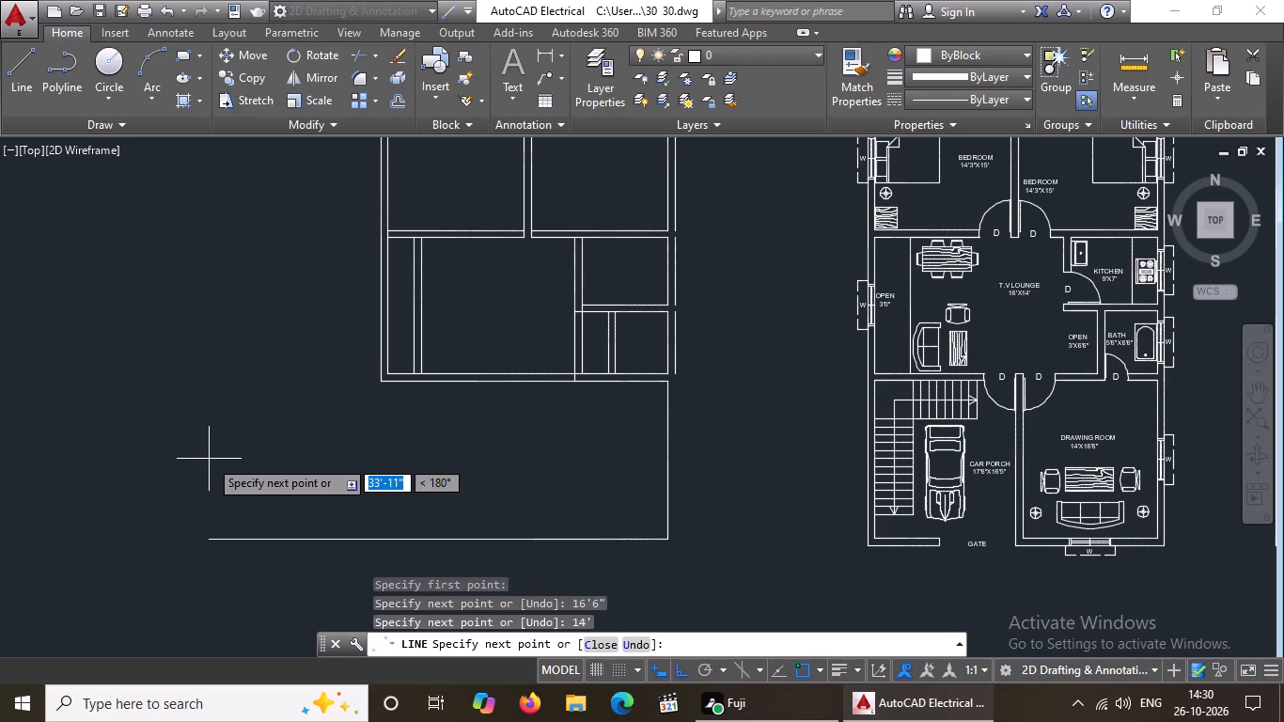
type("16'6\"")
key("Return")
key("Return")
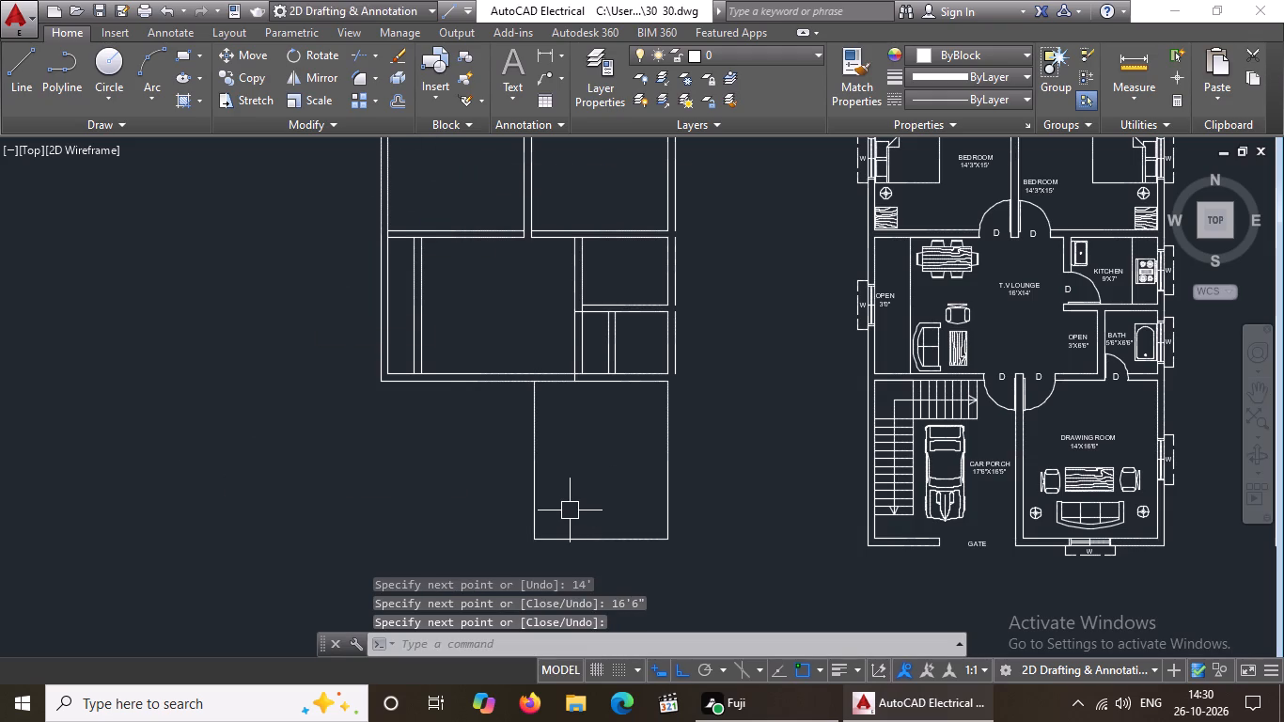
key("Escape")
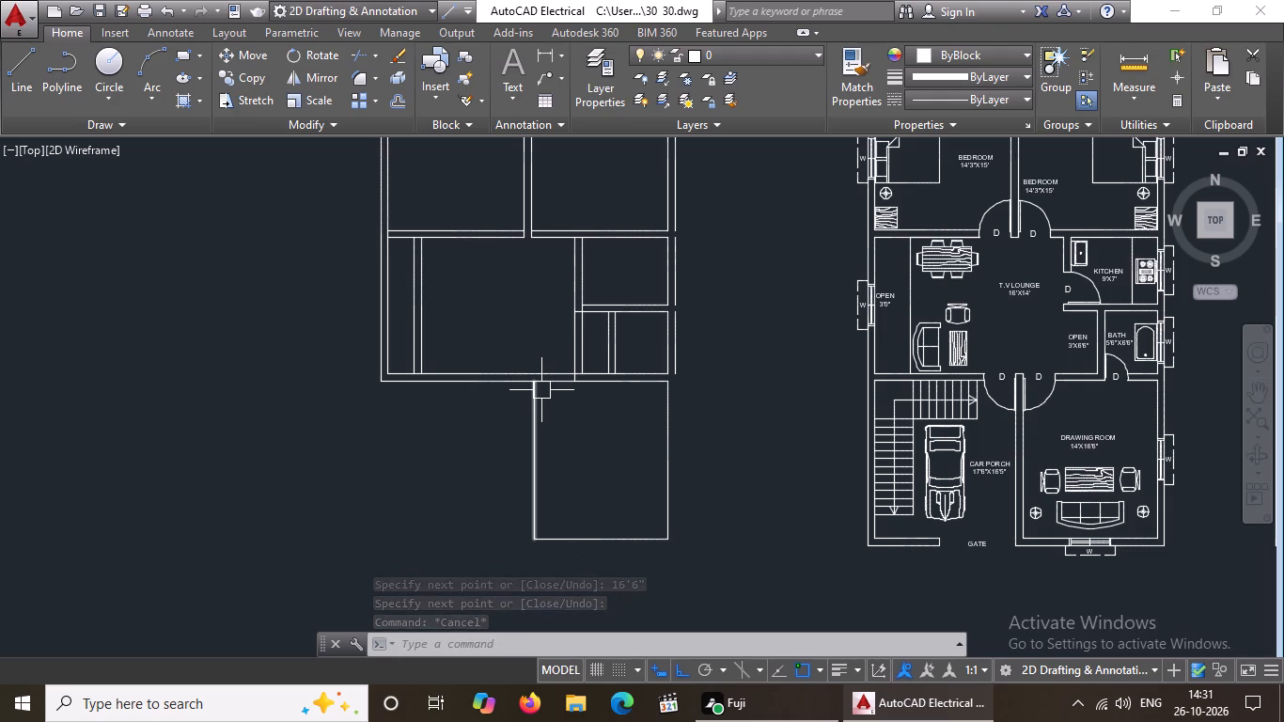
Offset the drawing room's left, bottom and right lines outward by 9".
key("o")
key("Return")
type("9\"")
key("Return")
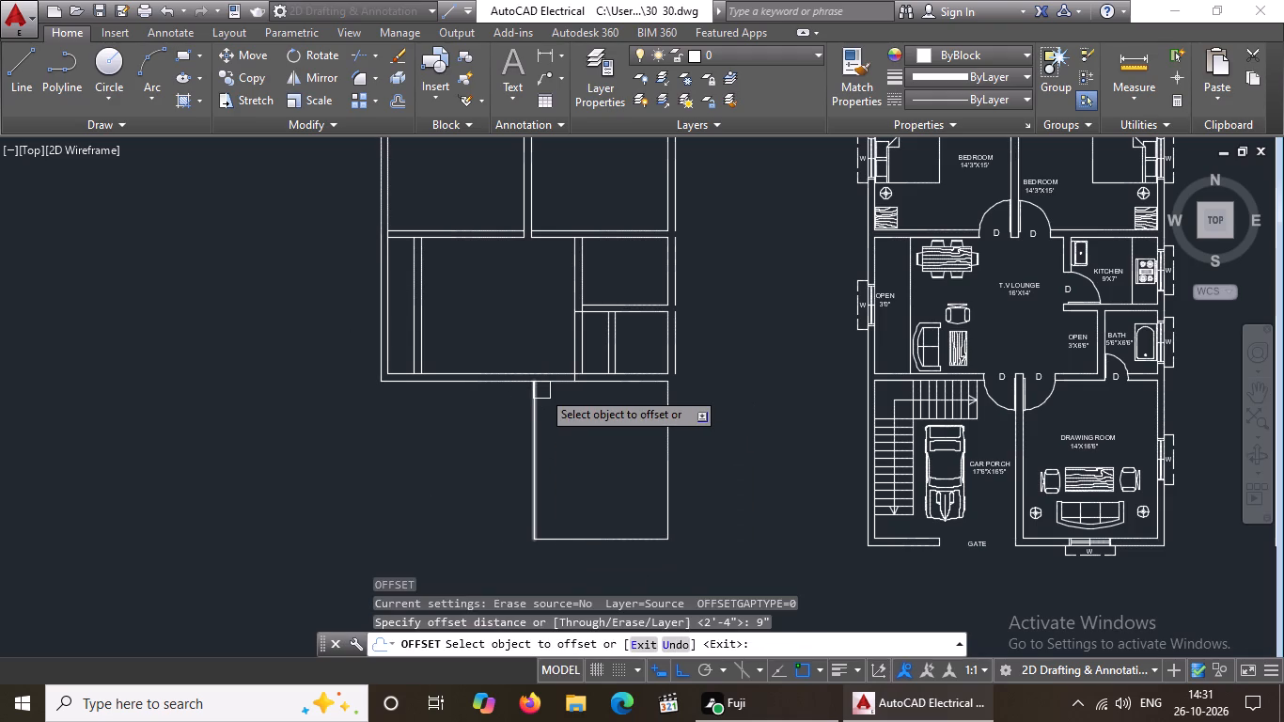
left_click_drag(534, 439, 509, 462)
left_click(509, 462)
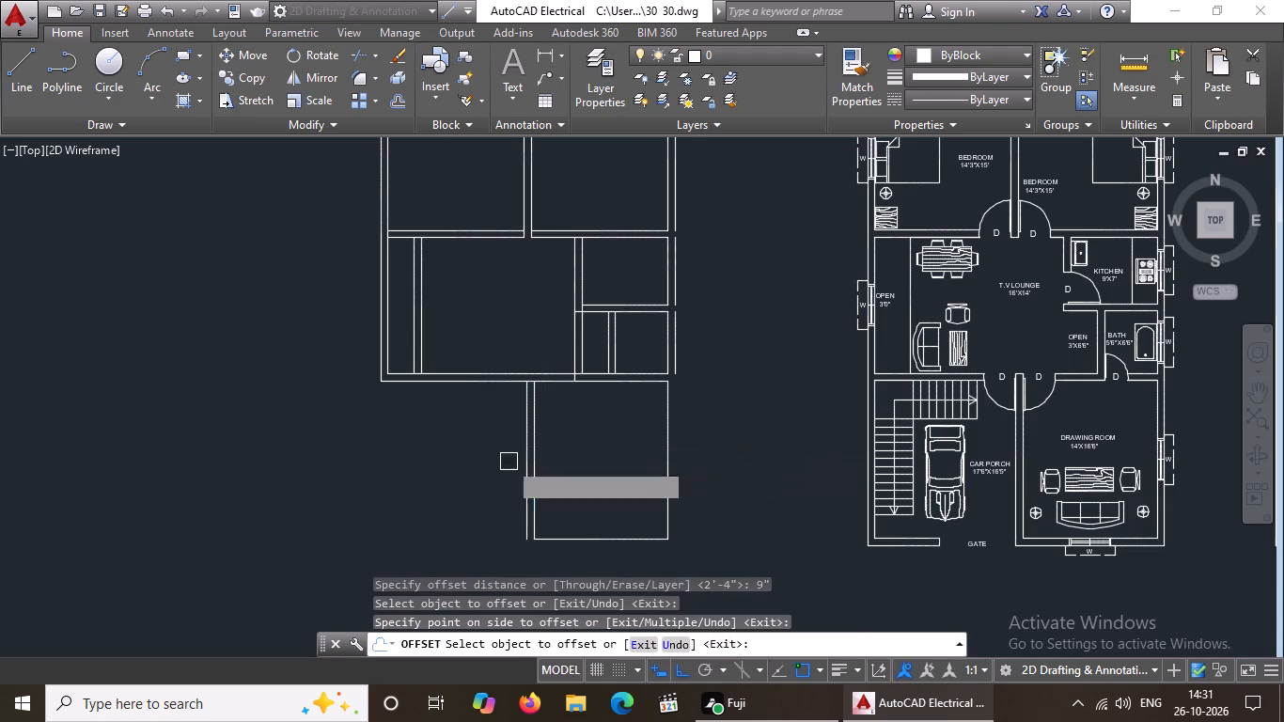
left_click(597, 536)
left_click(597, 566)
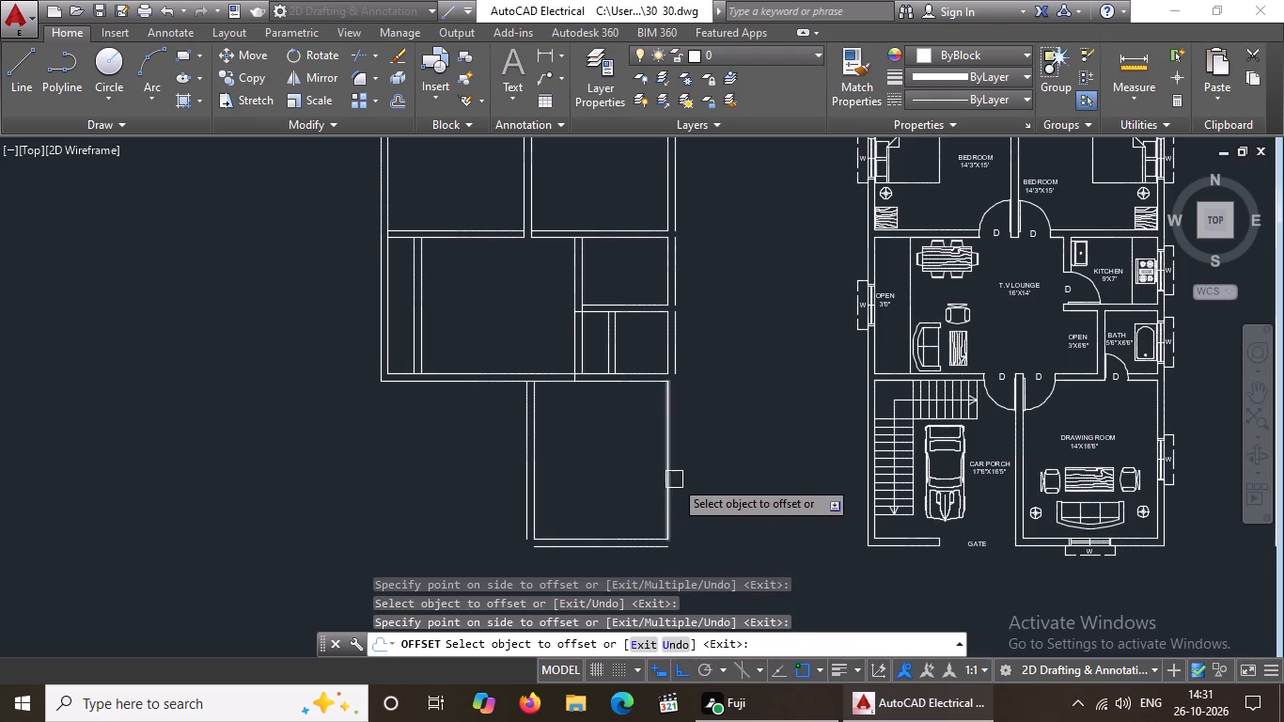
left_click(674, 479)
left_click(695, 472)
key("Escape")
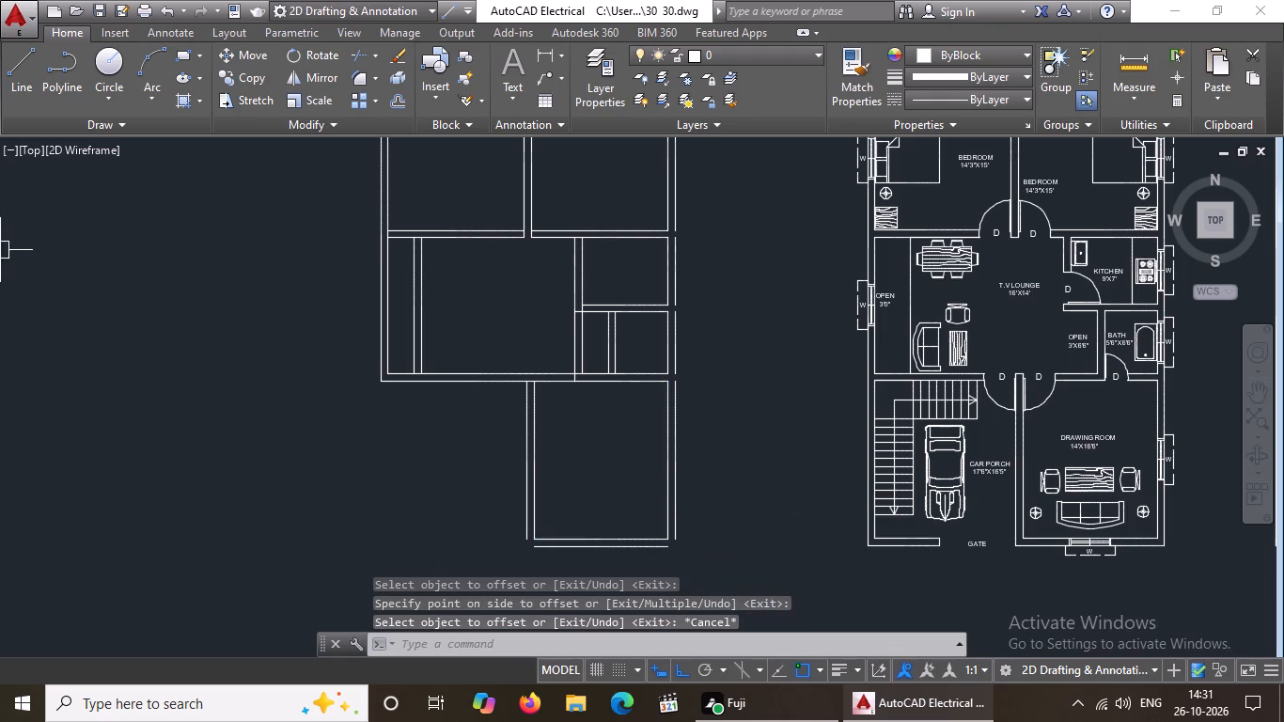
Draw lines from the top of the drawing room's outer left wall line: 14'6" left, 8'6" down, and right into that wall.
left_click(21, 84)
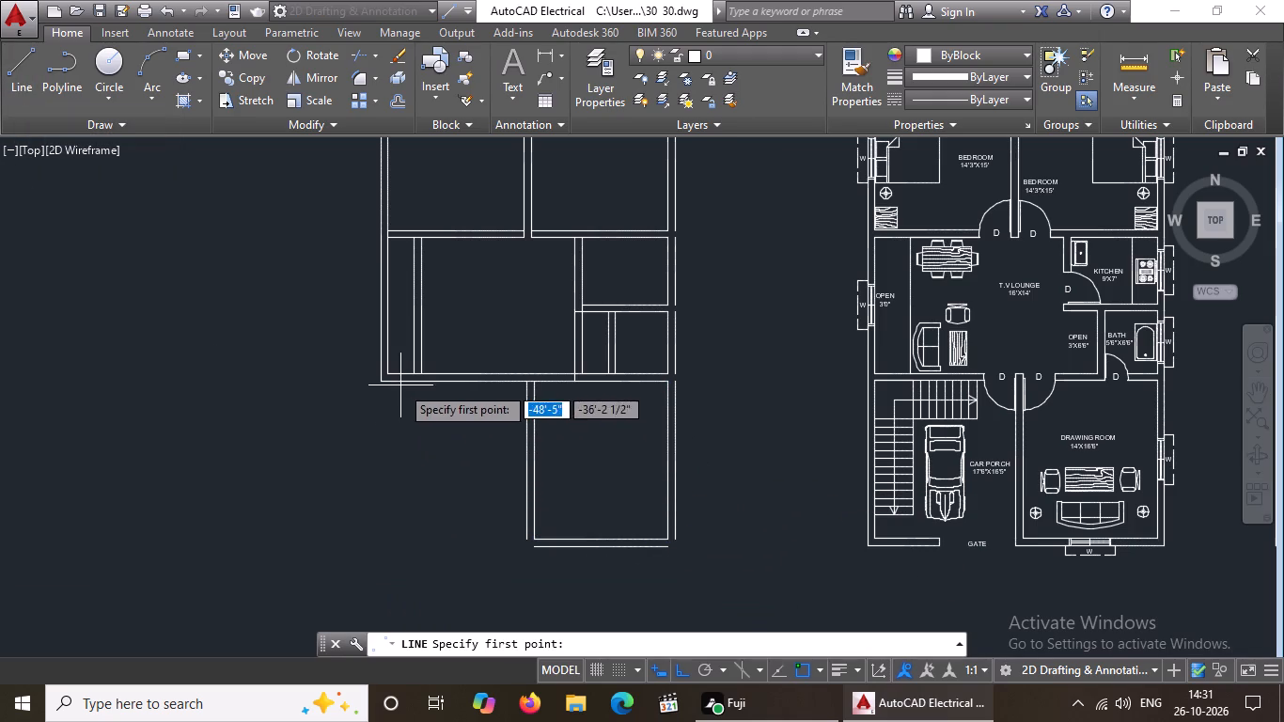
left_click(524, 384)
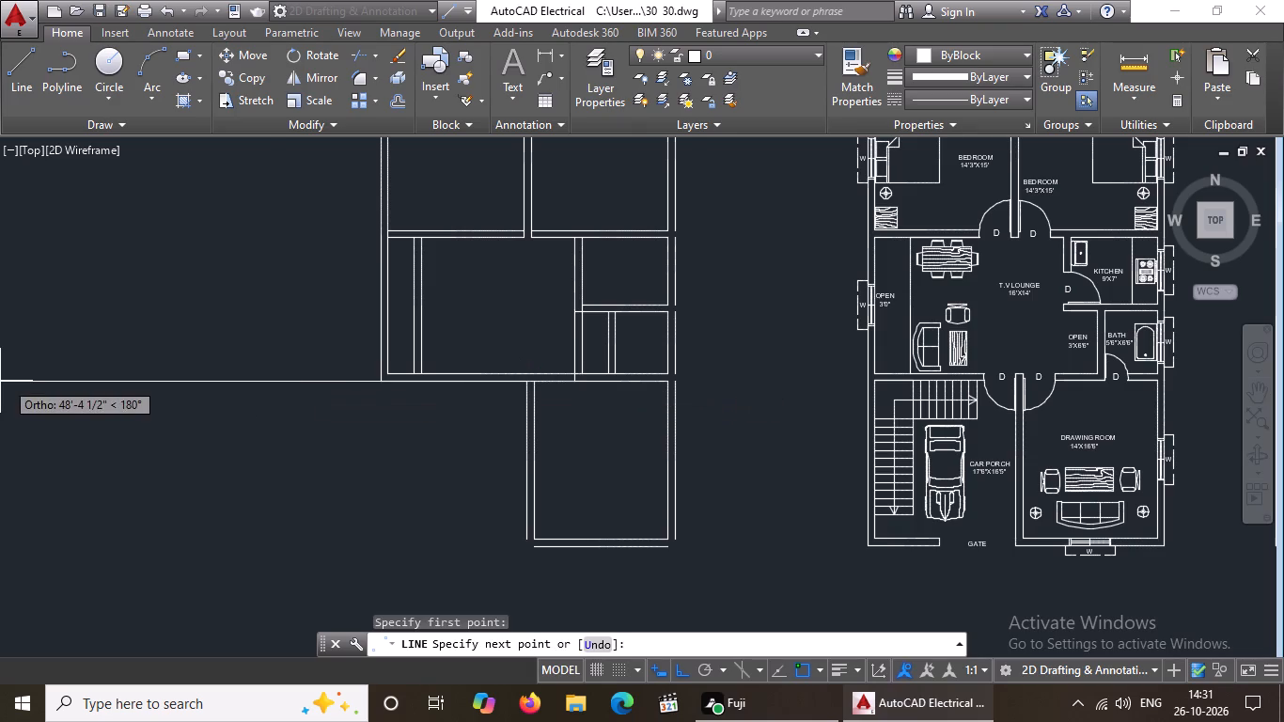
type("14")
type("'6")
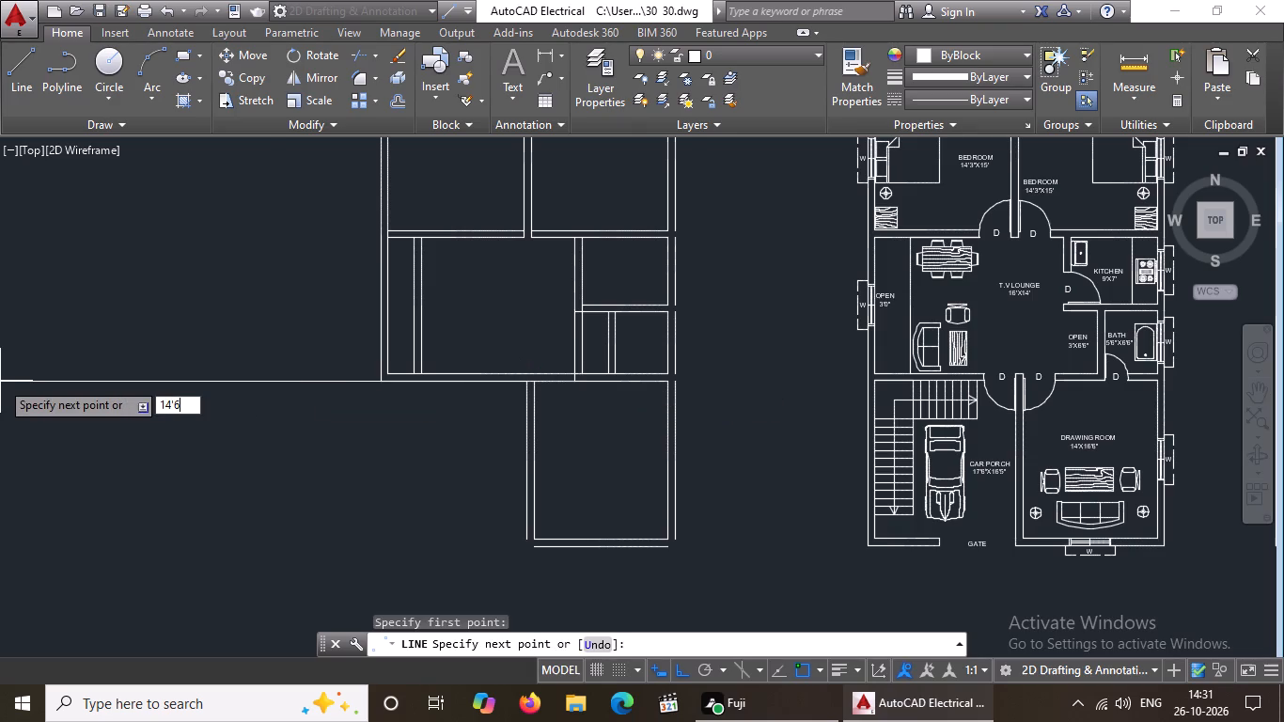
key("shift+quotedbl")
key("Return")
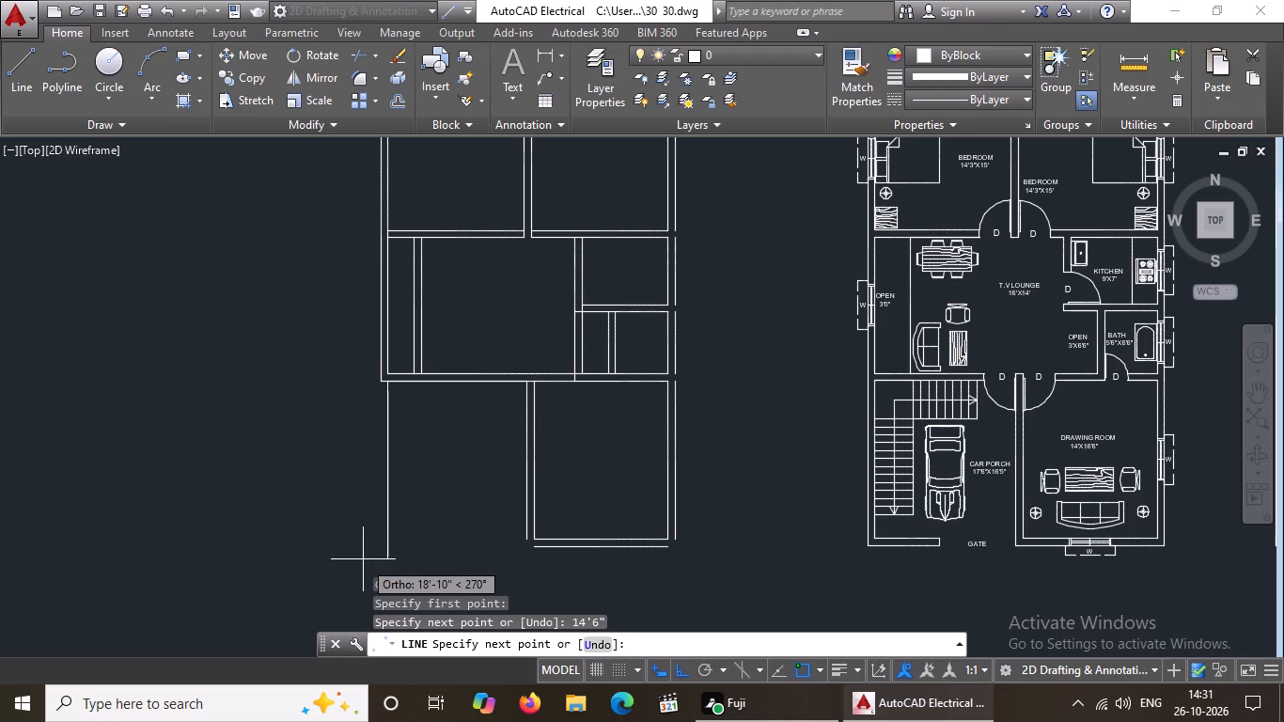
key("8")
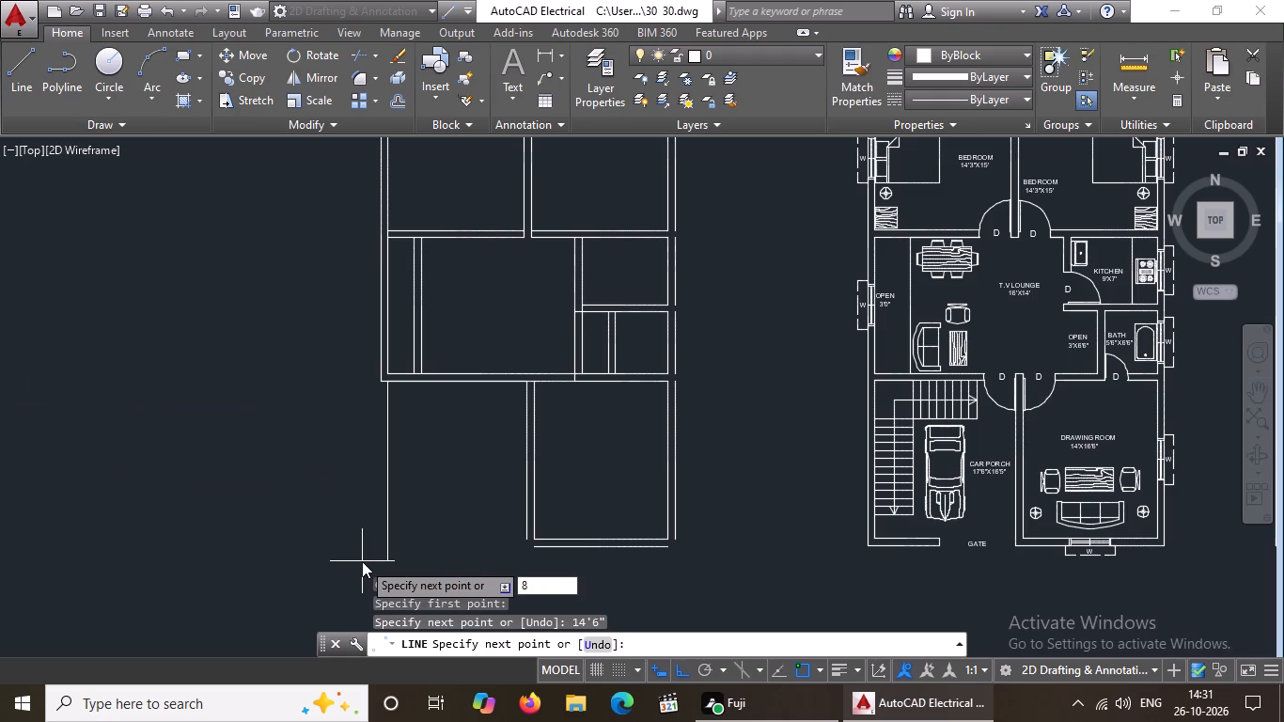
type("'6")
key("shift+quotedbl")
key("Return")
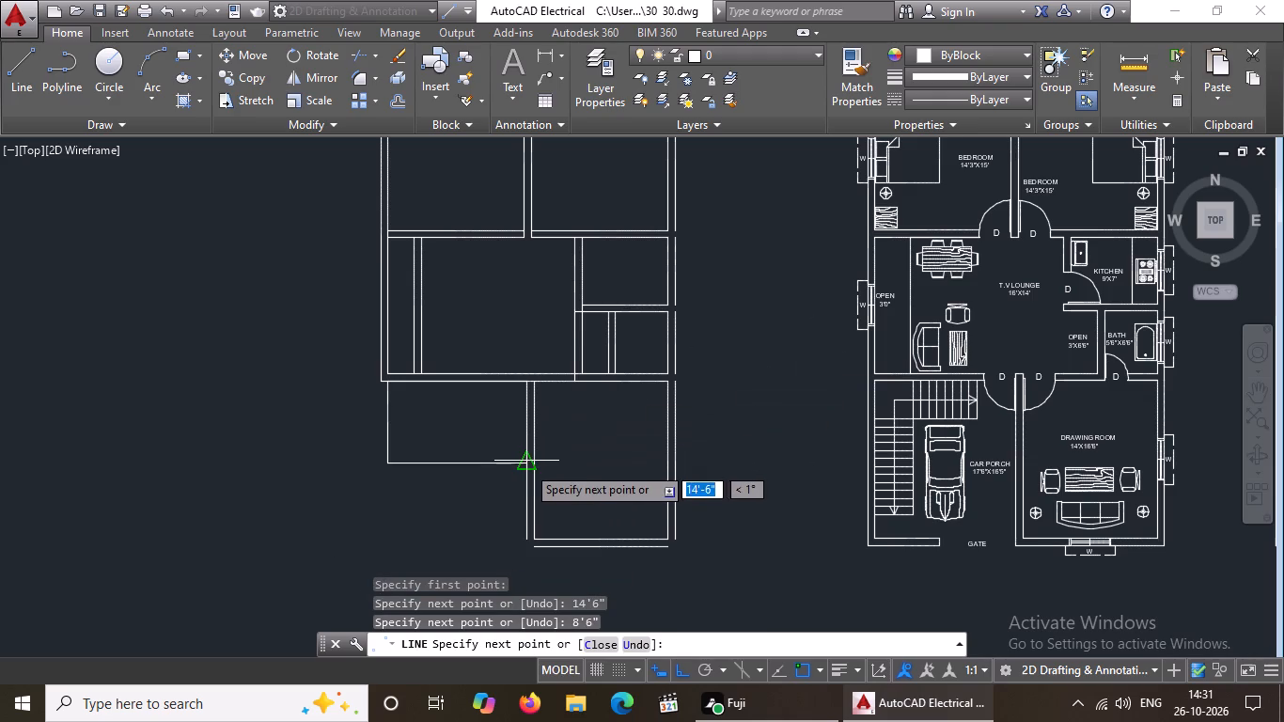
scroll(526, 469, "up", 3)
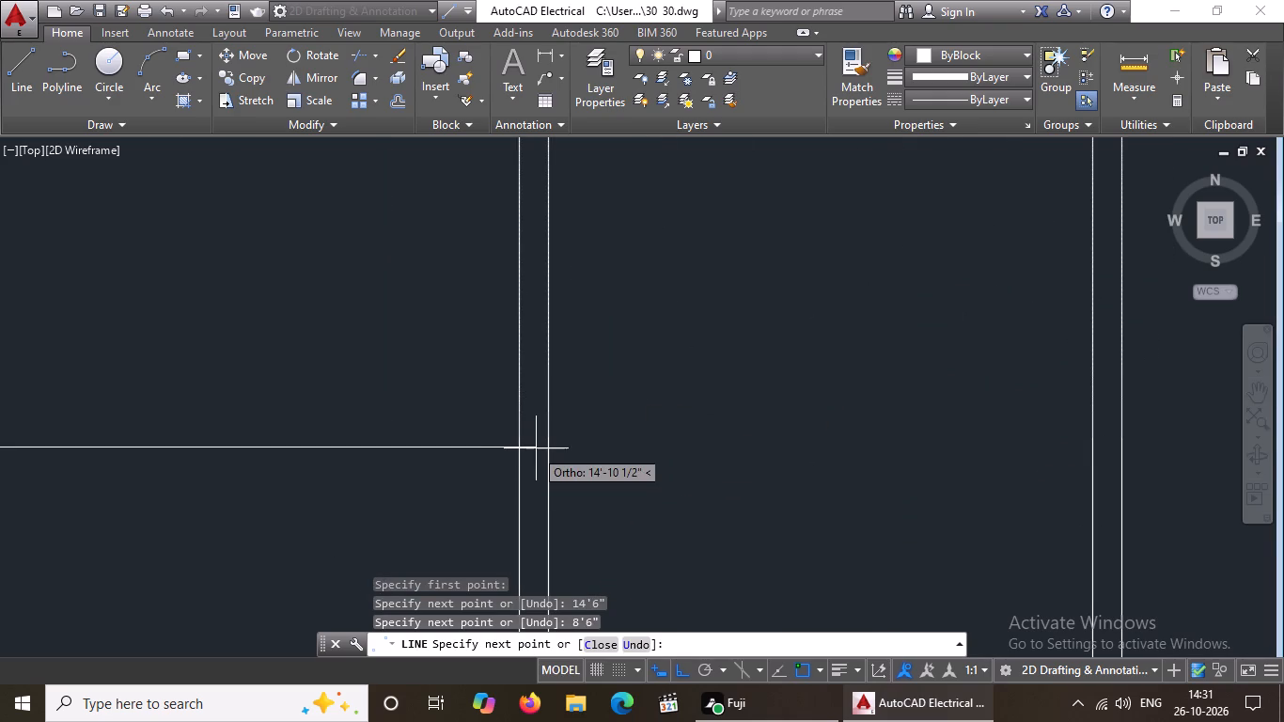
left_click(537, 448)
key("Escape")
Trim the new horizontal line's overshoot inside the drawing room's left wall.
type("TR")
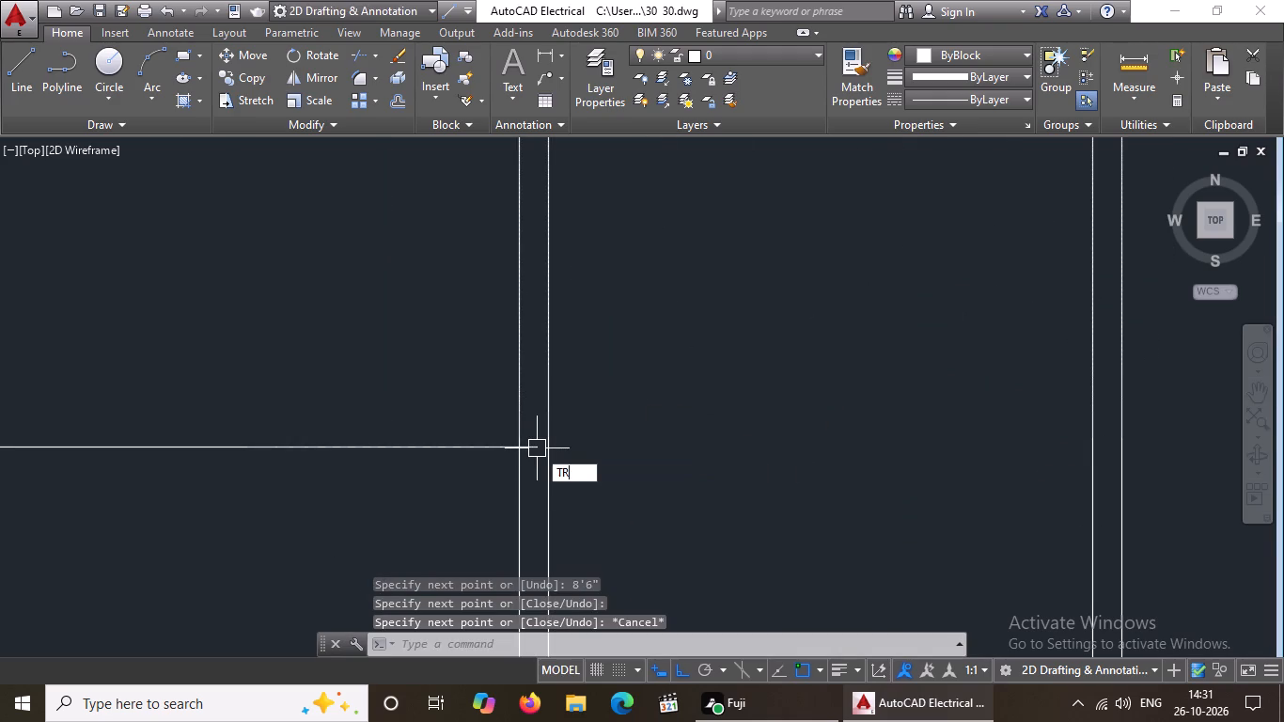
key("space")
key("space")
left_click(530, 451)
scroll(572, 436, "down", 3)
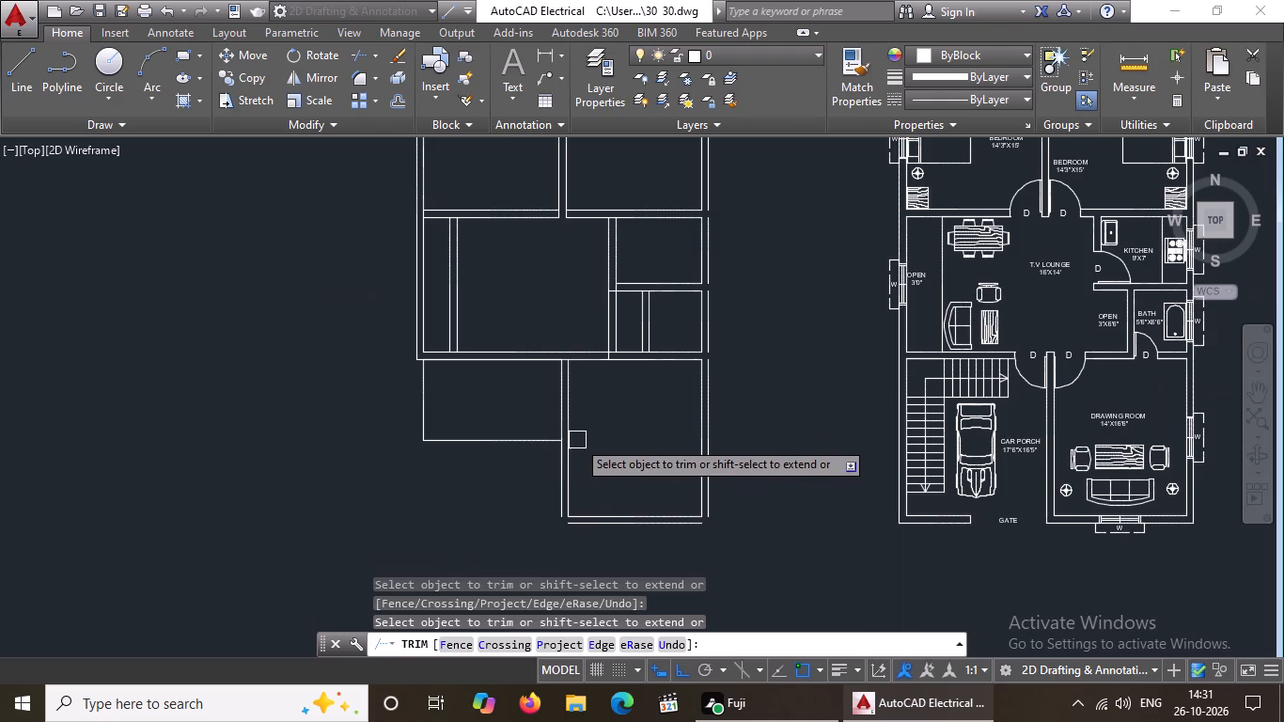
key("Escape")
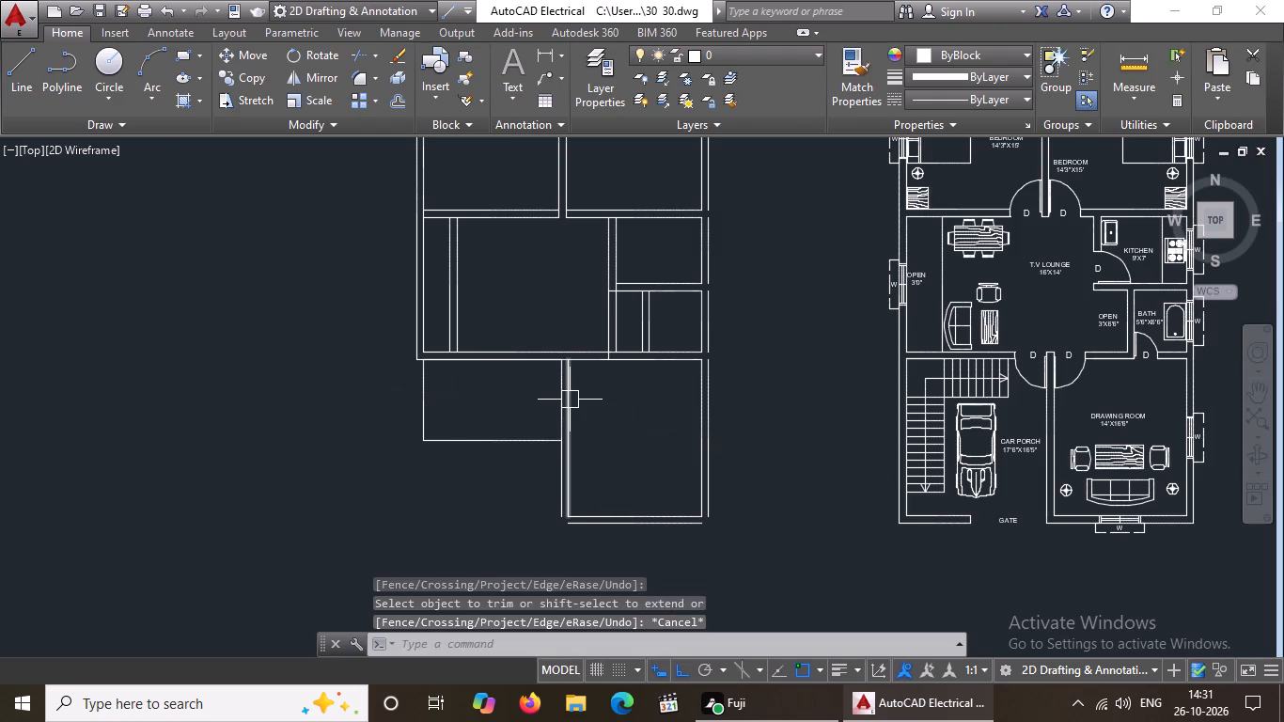
Offset the left and bottom lines of the new room beside the drawing room outward by 9".
key("o")
key("Return")
type("9\"")
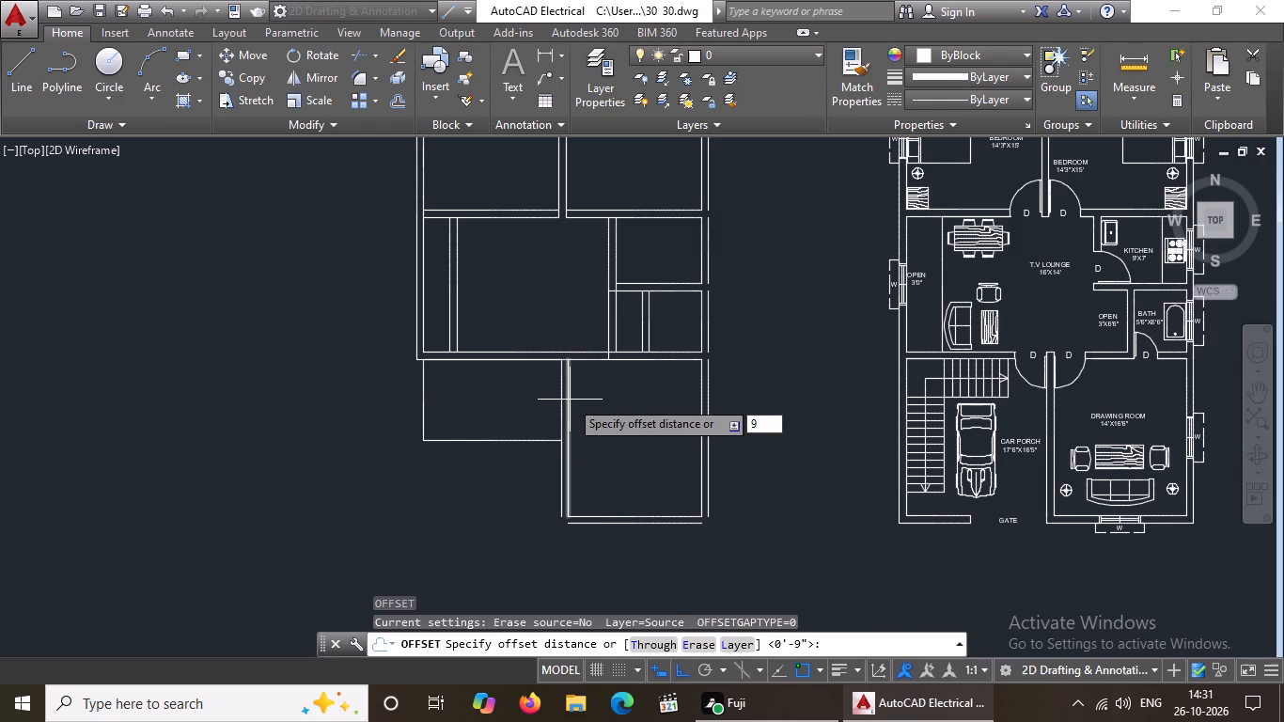
key("Return")
left_click(419, 393)
left_click(402, 398)
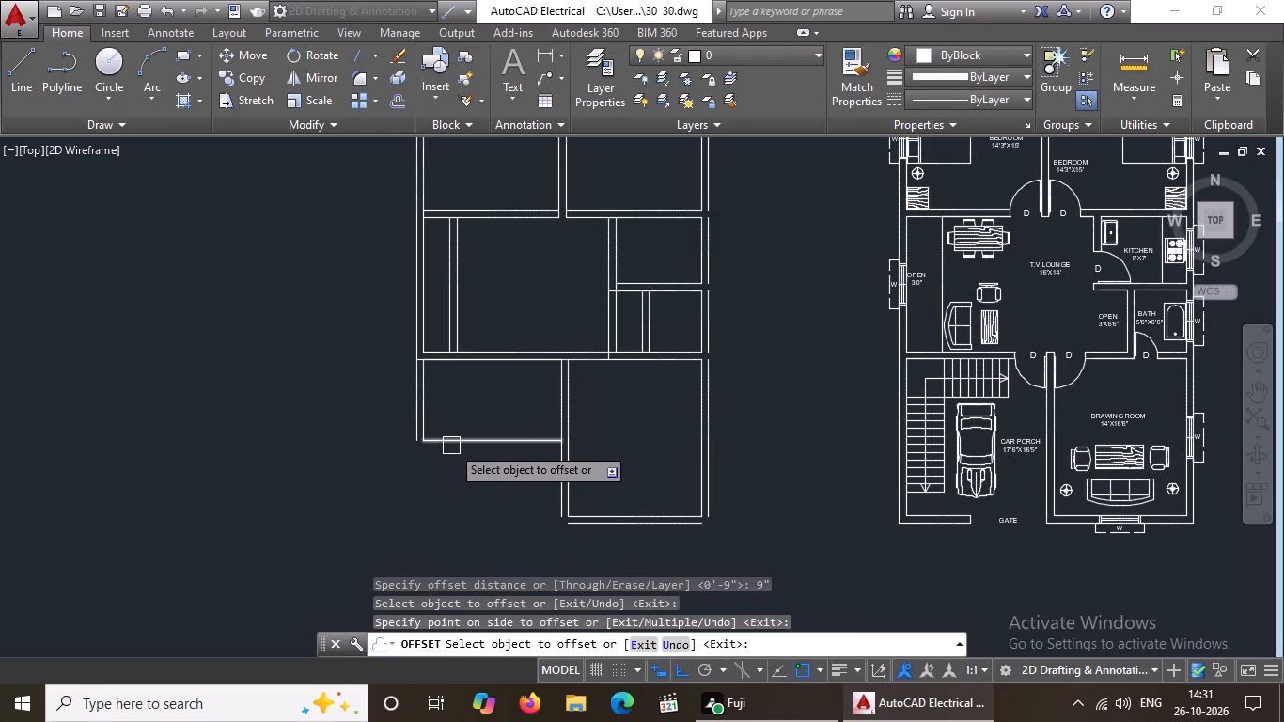
left_click(451, 446)
left_click(452, 478)
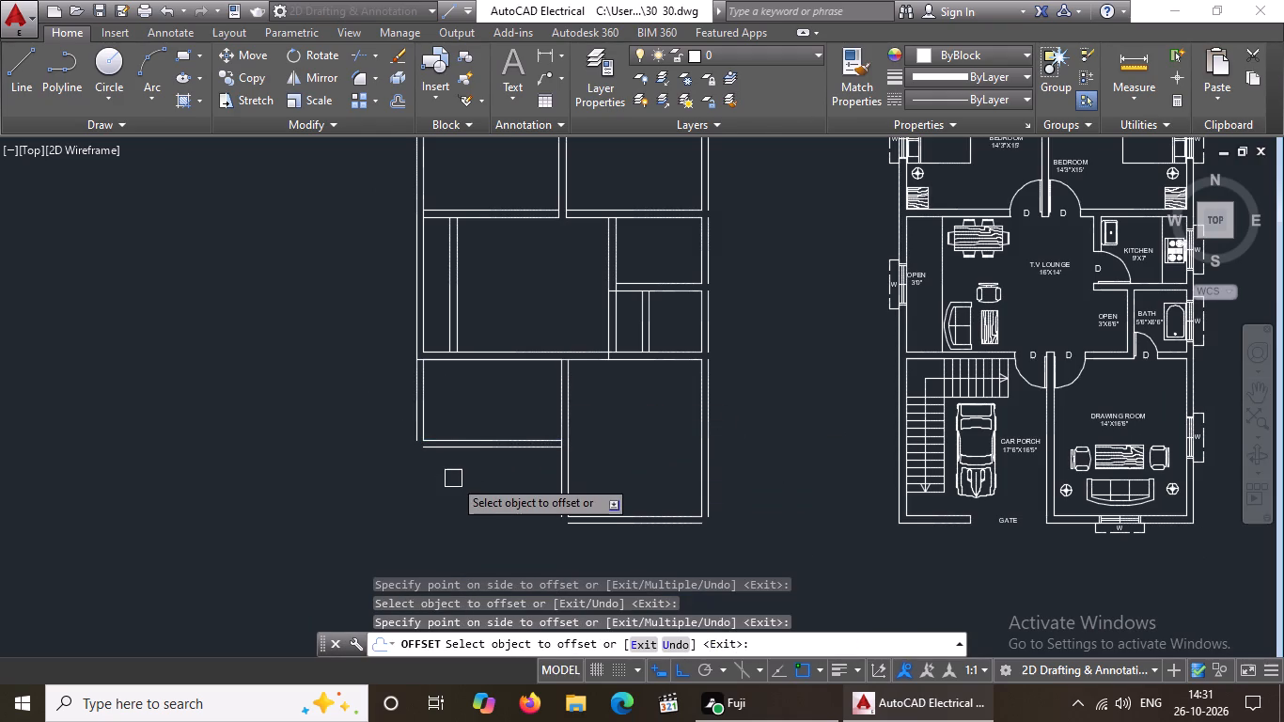
key("Escape")
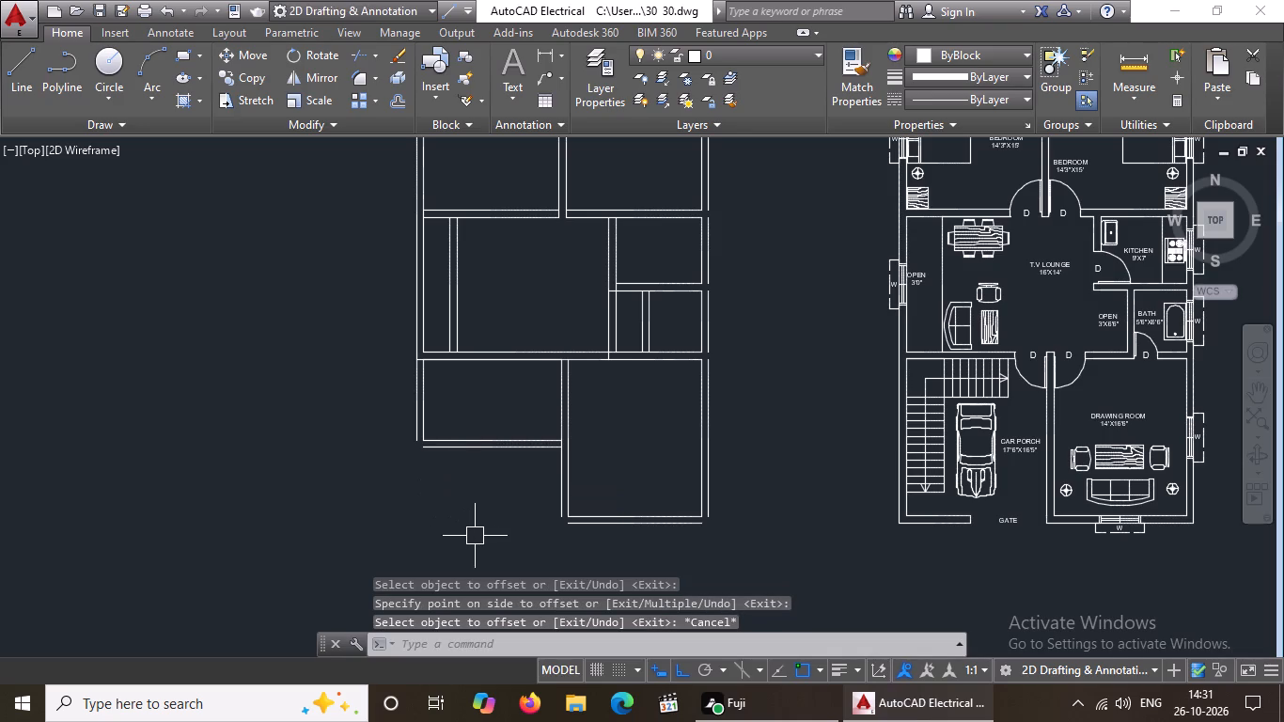
Fillet the new room's outer left line with the drawing room's outer bottom line into a sharp corner.
type("F")
key("space")
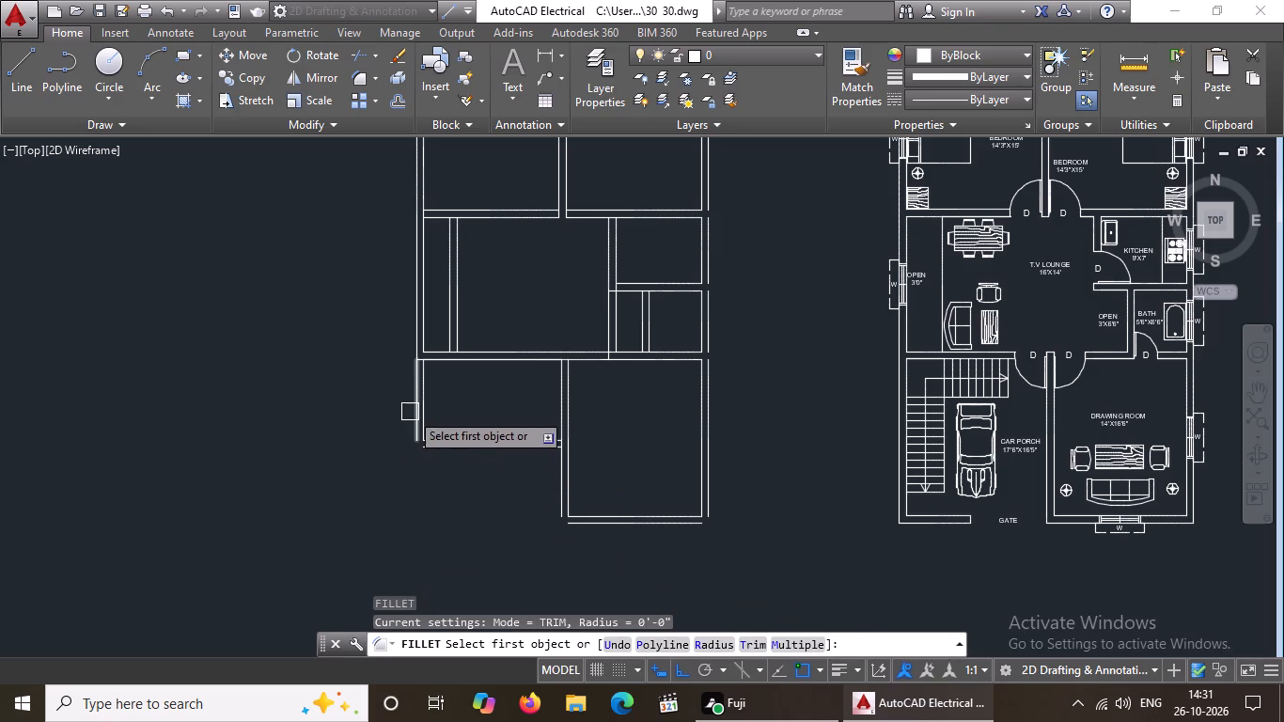
left_click(410, 411)
left_click(585, 526)
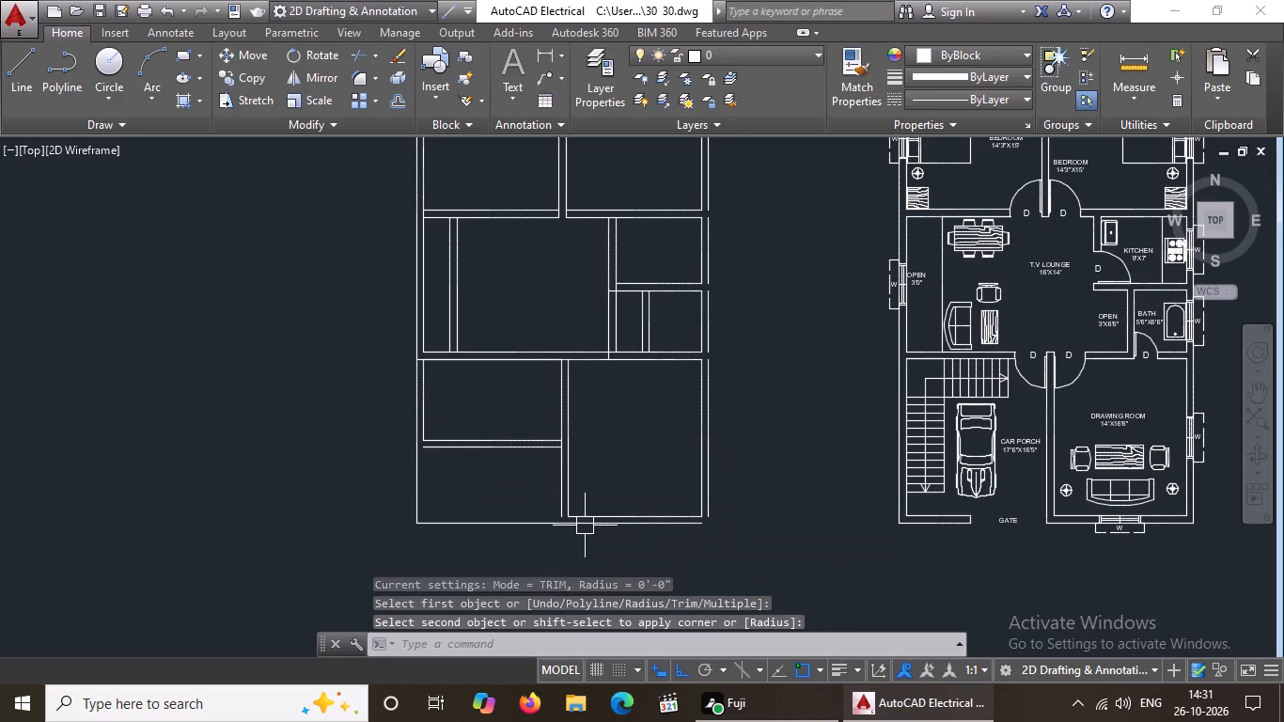
scroll(586, 525, "down", 1)
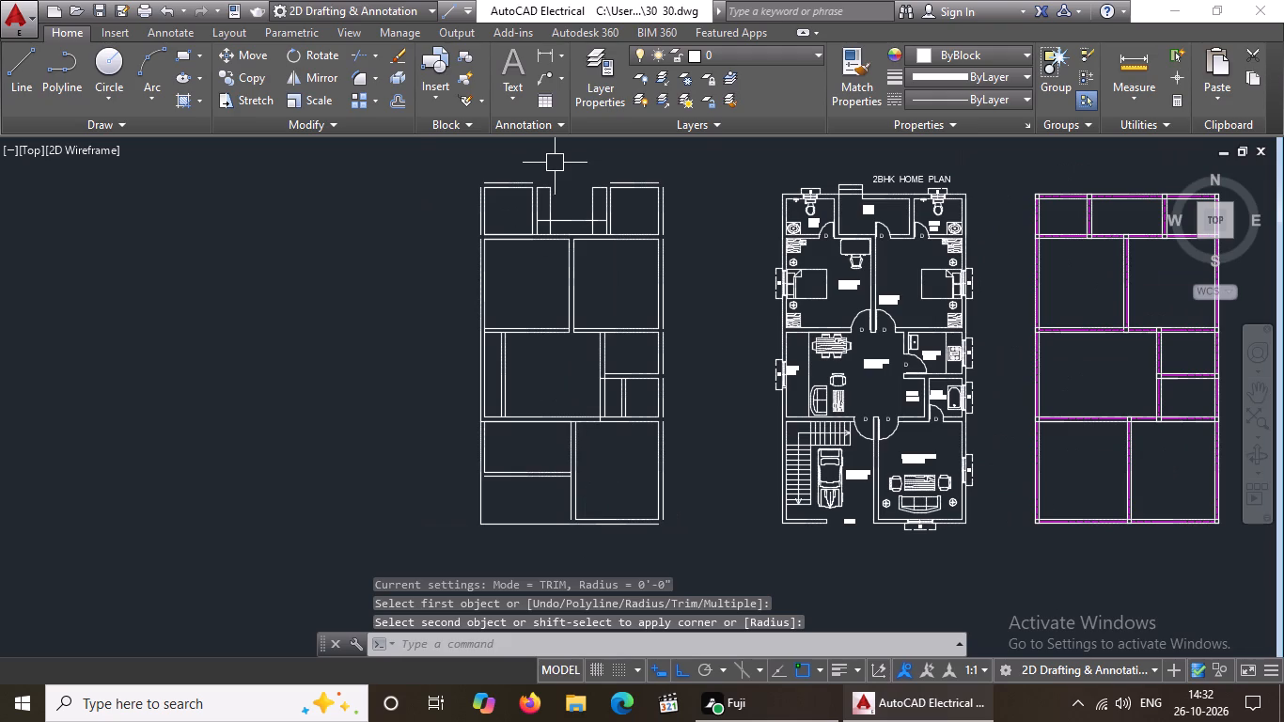
key("Escape")
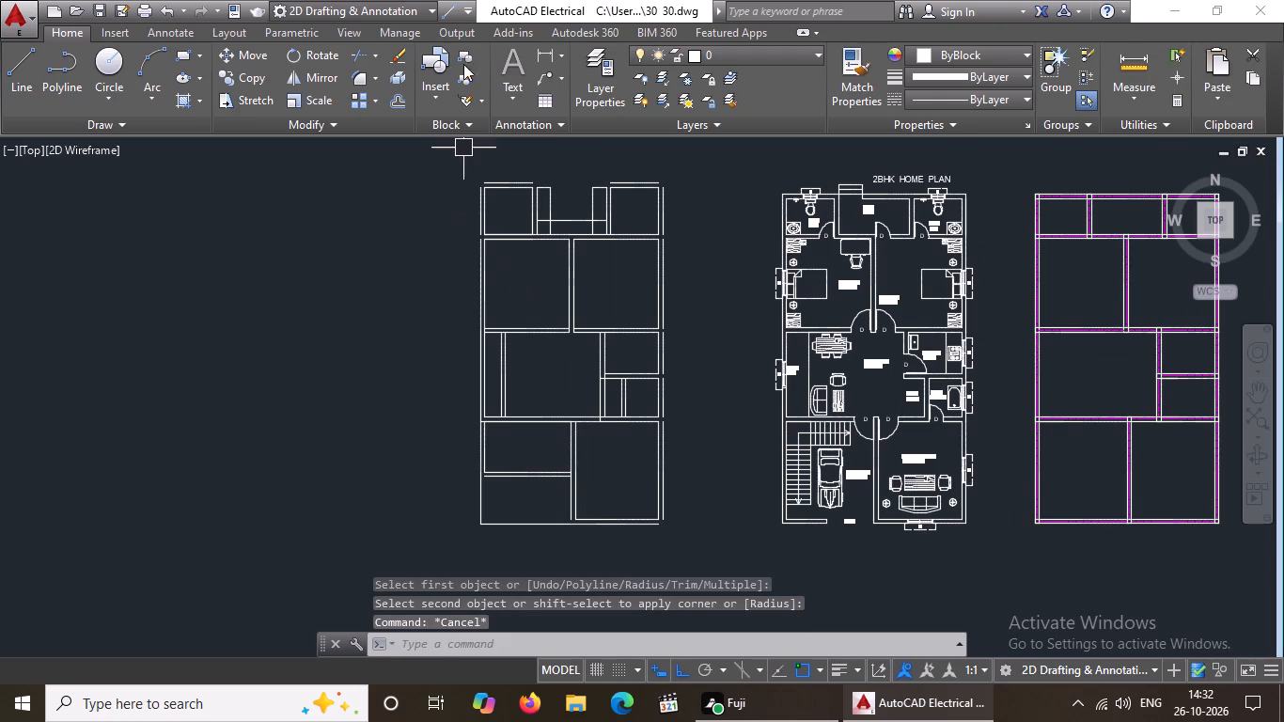
Fillet the outer left and outer top wall lines of the upper left bath into a sharp corner.
scroll(511, 164, "up", 4)
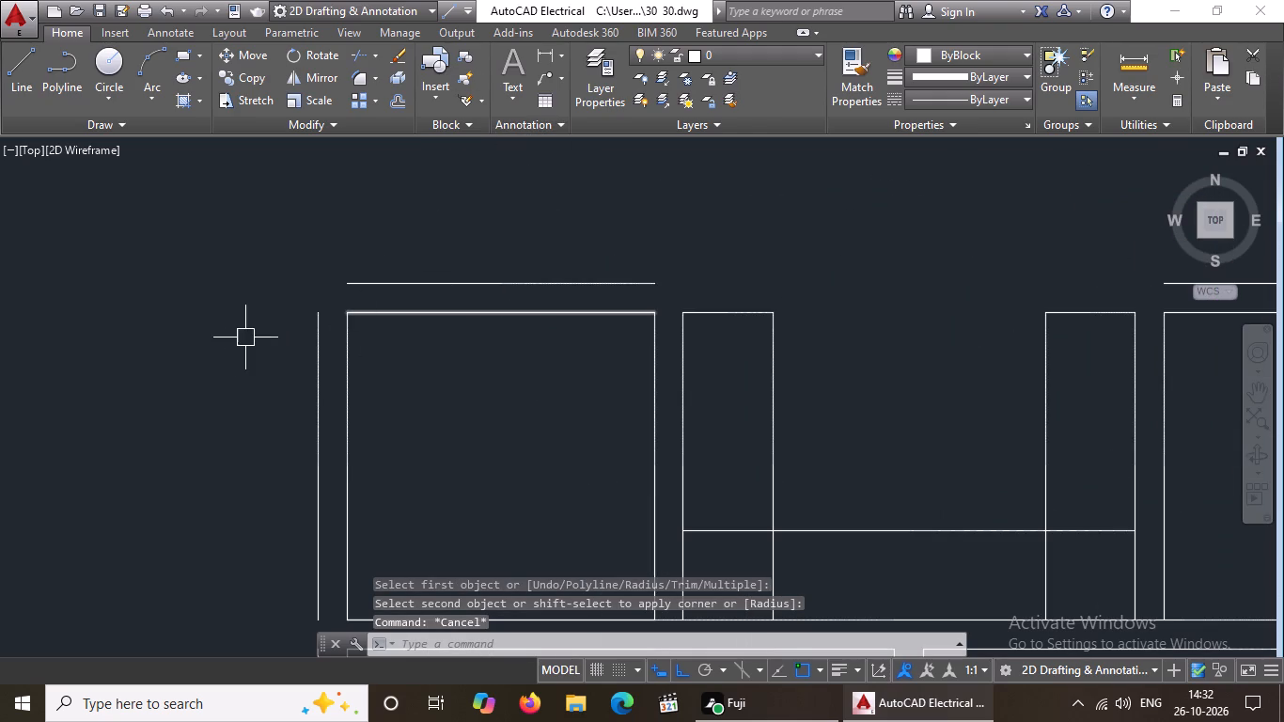
type("F")
key("space")
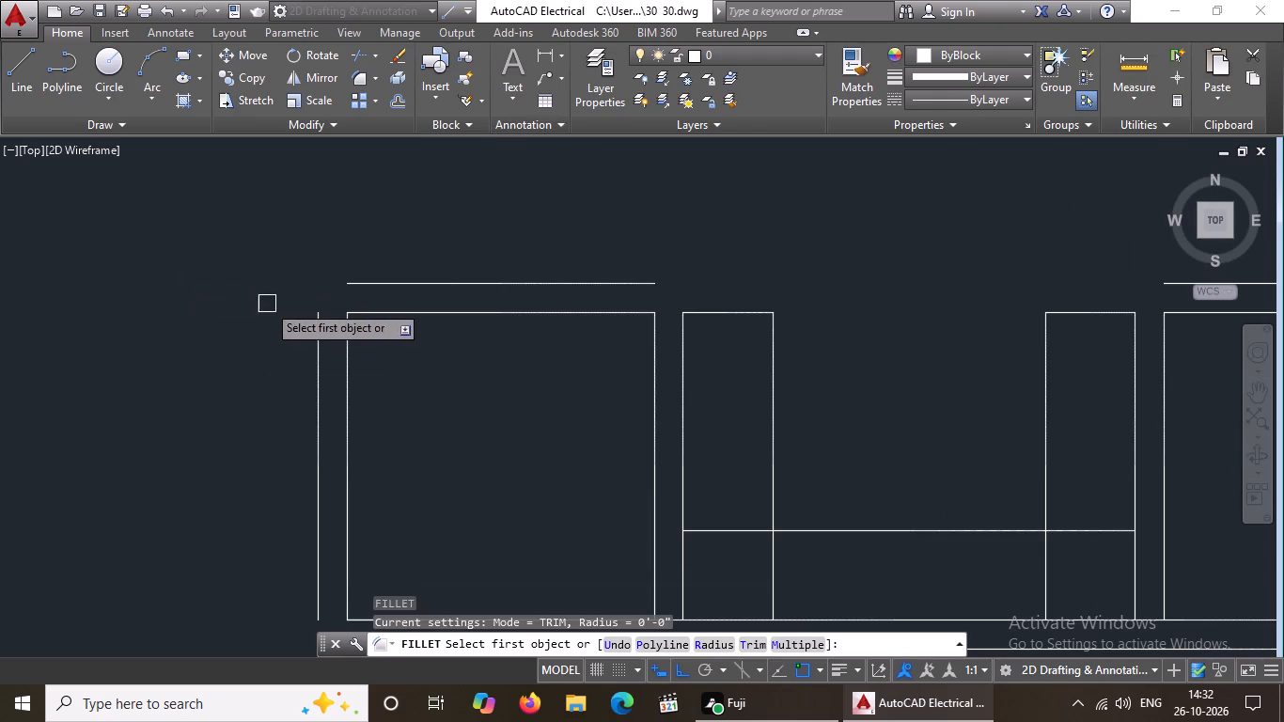
left_click_drag(322, 332, 324, 322)
left_click(358, 286)
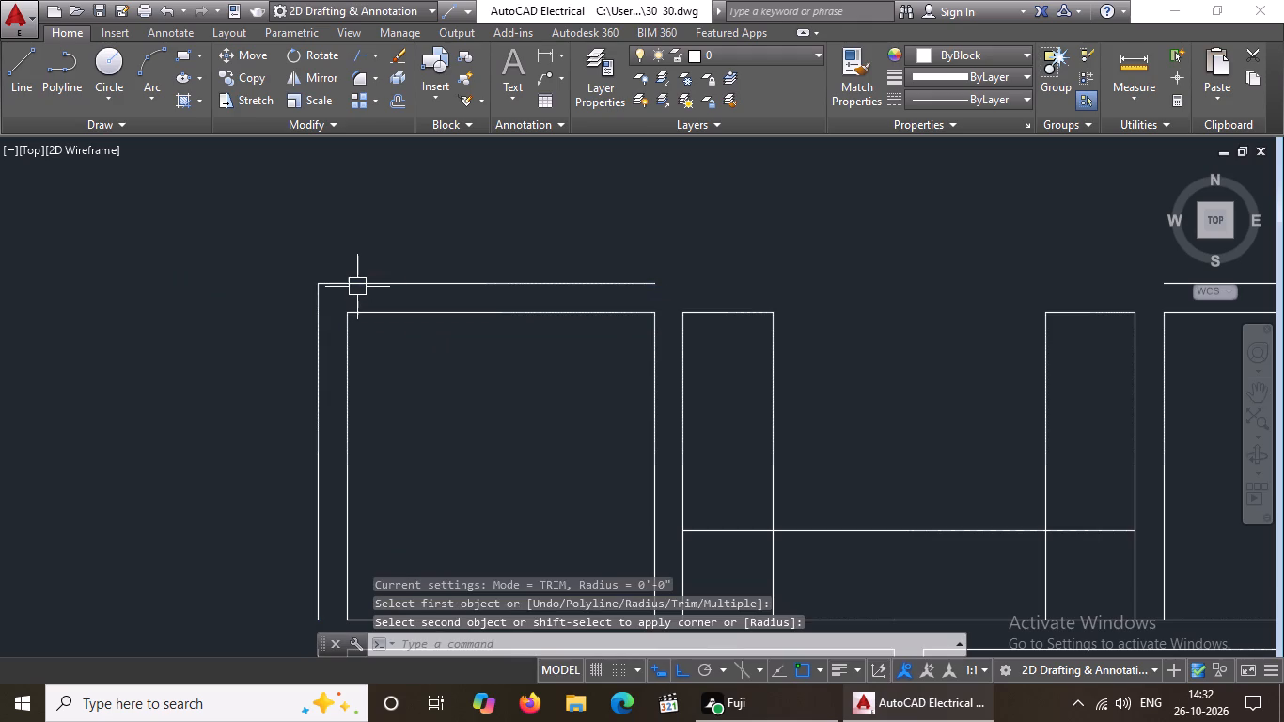
Fillet the outer top and outer right wall lines of the upper right bath into a sharp corner.
scroll(355, 288, "down", 2)
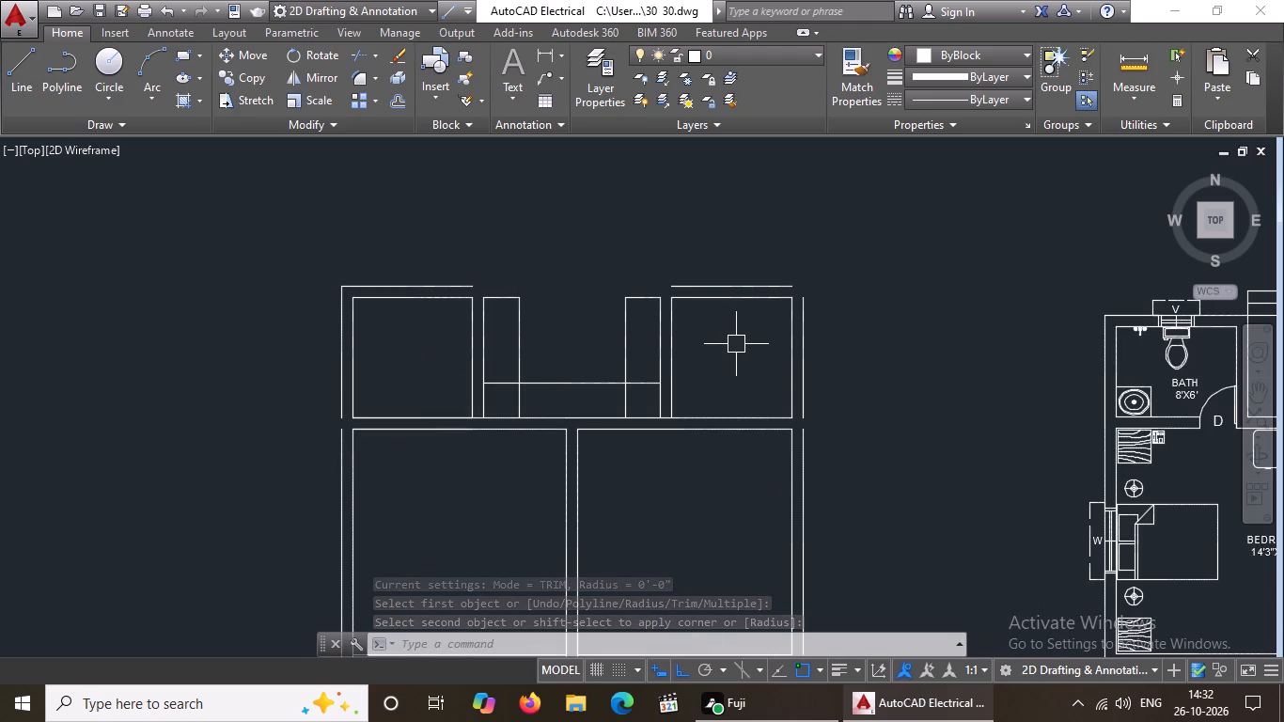
key("f")
key("Return")
left_click(774, 286)
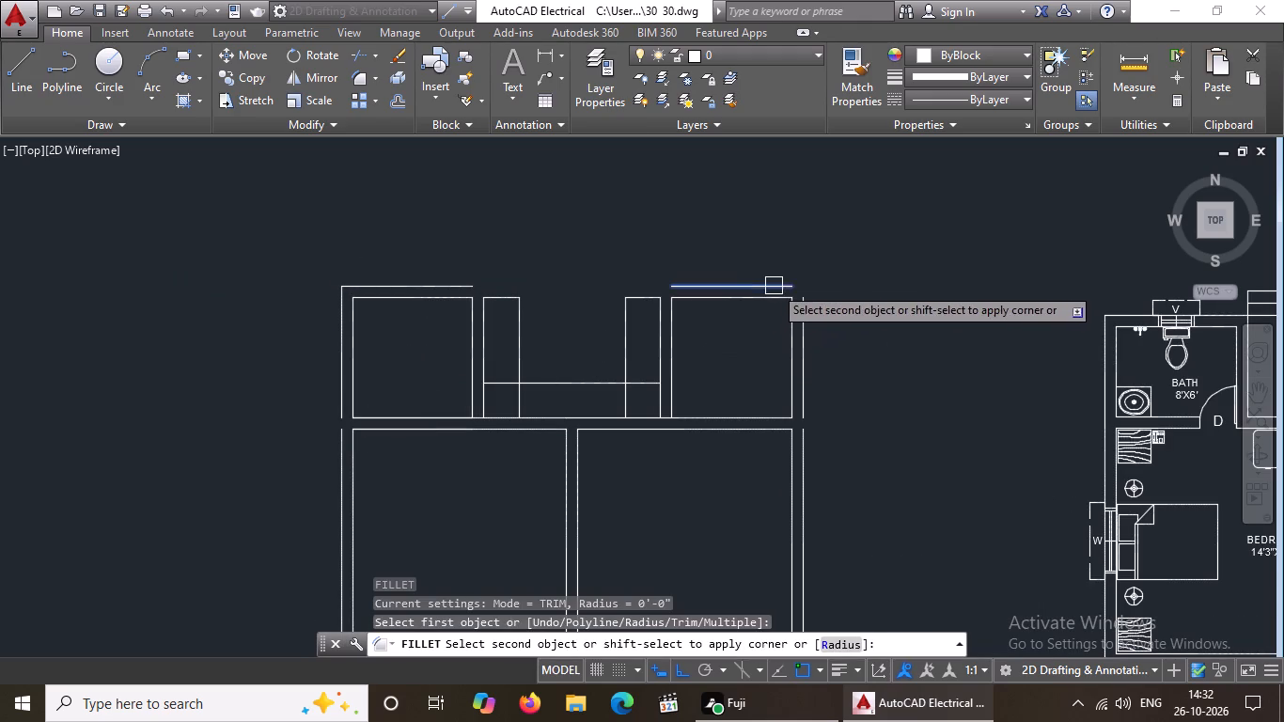
left_click(804, 312)
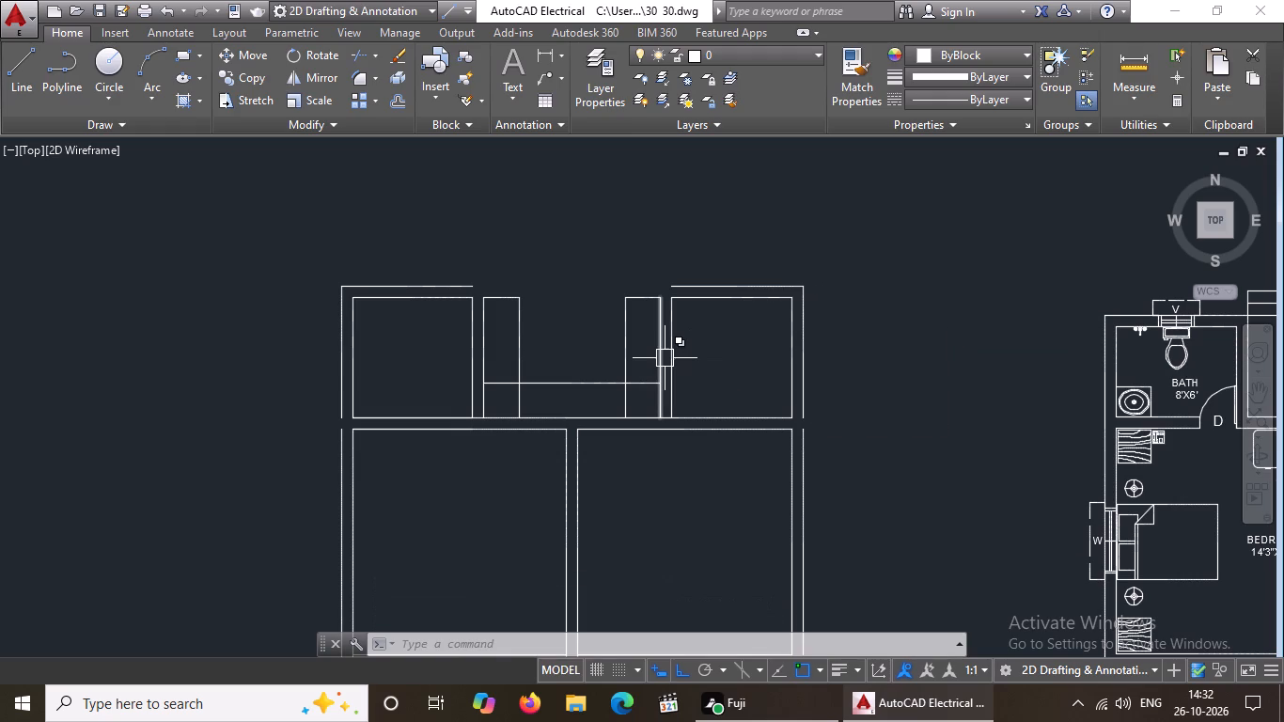
Trim the horizontal line's overshoots and the two vertical lines below it to form a U-shaped recess between the baths.
key("Escape")
type("TR")
key("space")
key("space")
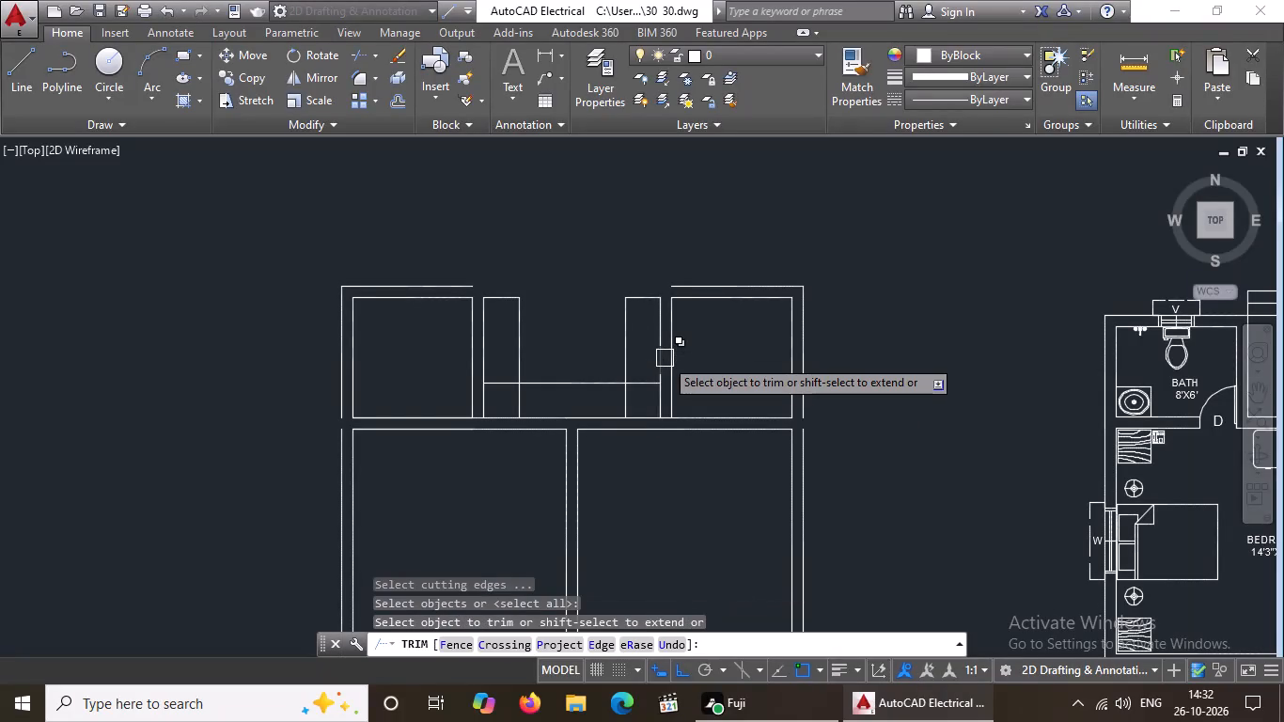
left_click(644, 383)
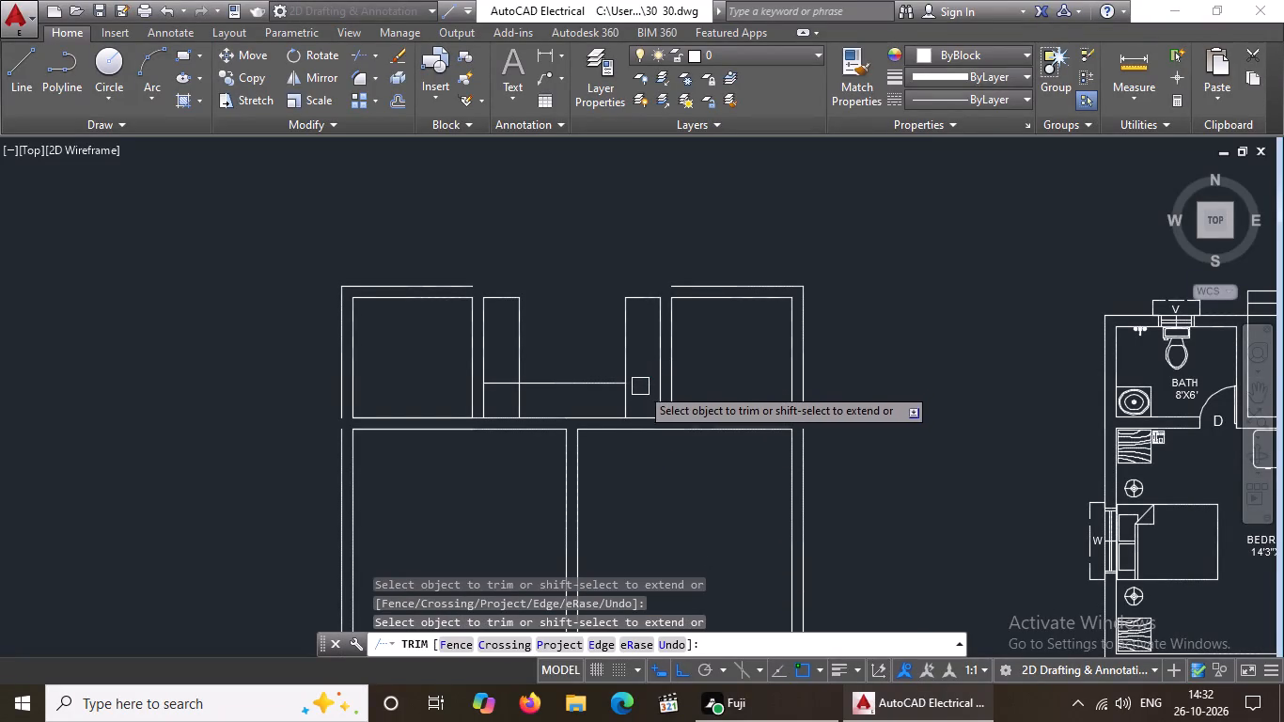
left_click(500, 380)
scroll(523, 401, "up", 3)
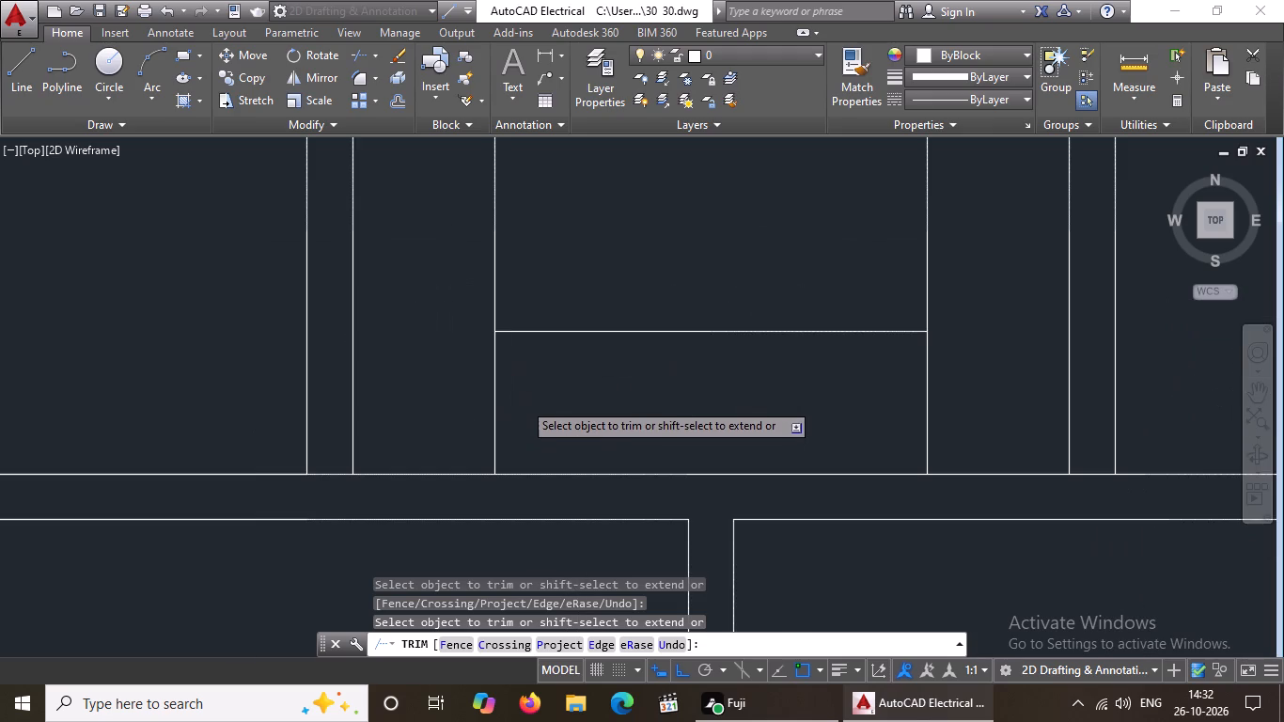
left_click(498, 349)
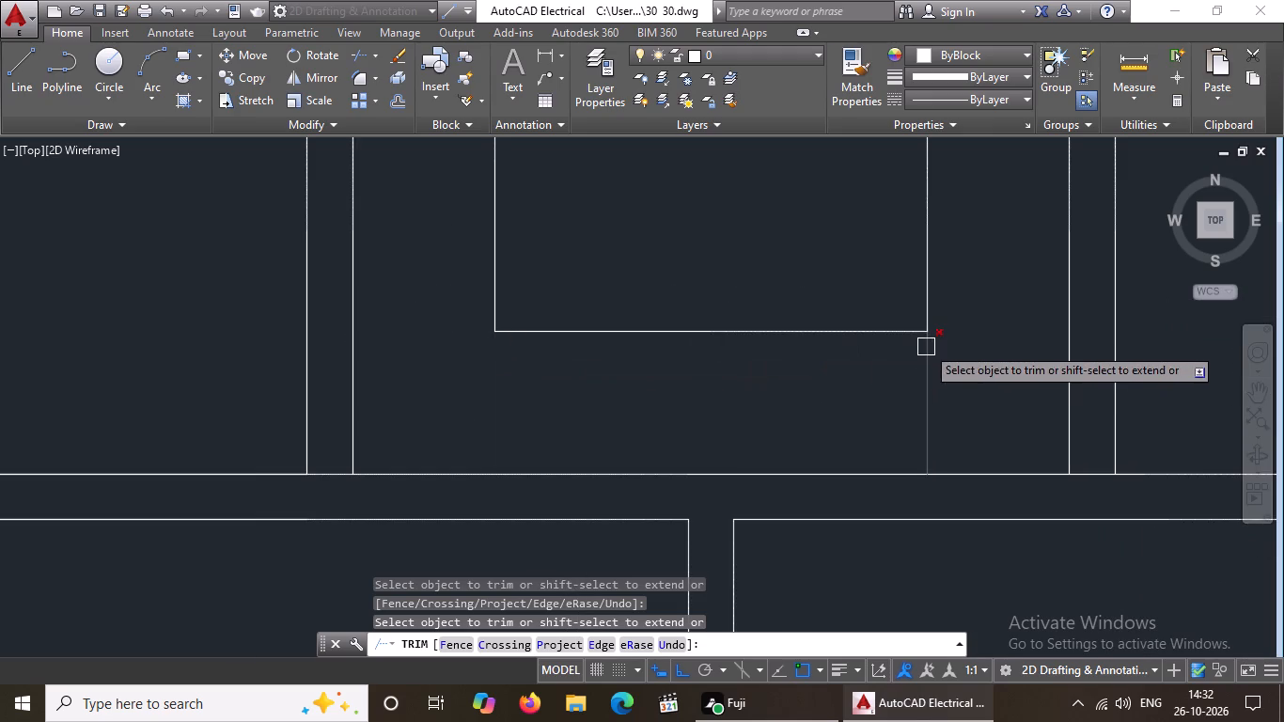
left_click(927, 345)
scroll(874, 365, "down", 3)
scroll(652, 343, "down", 1)
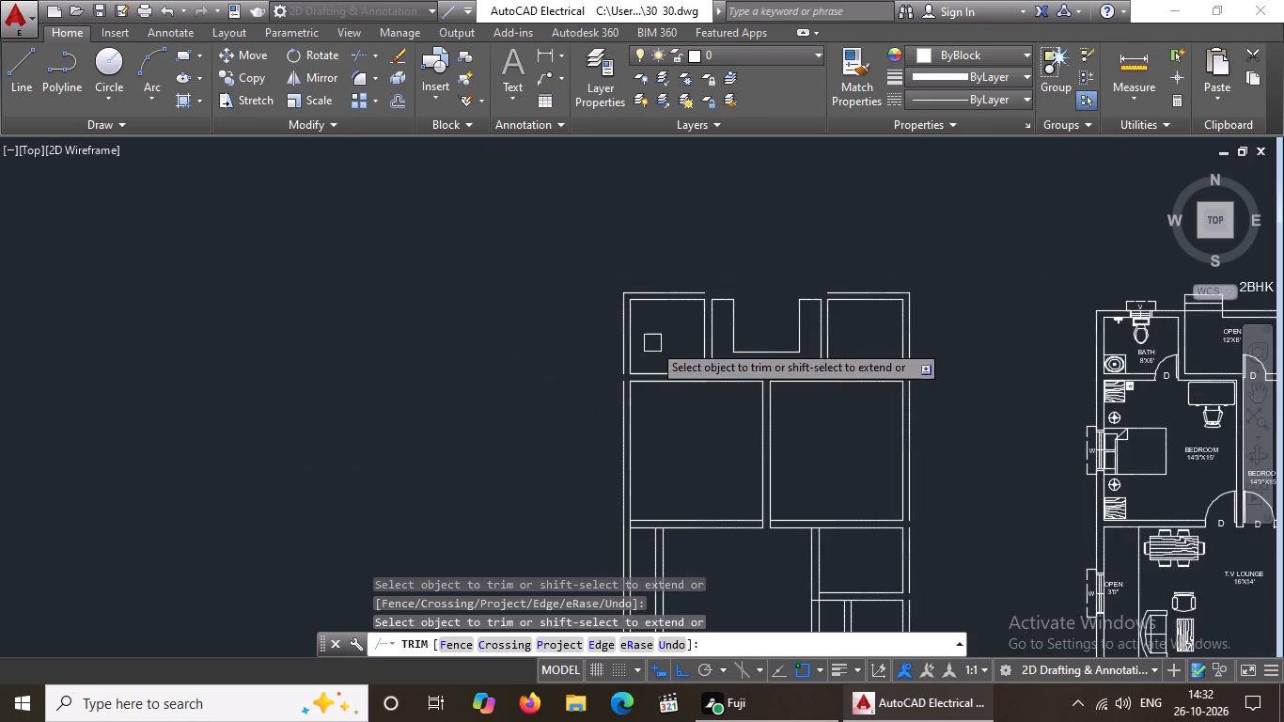
scroll(840, 352, "up", 1)
key("Escape")
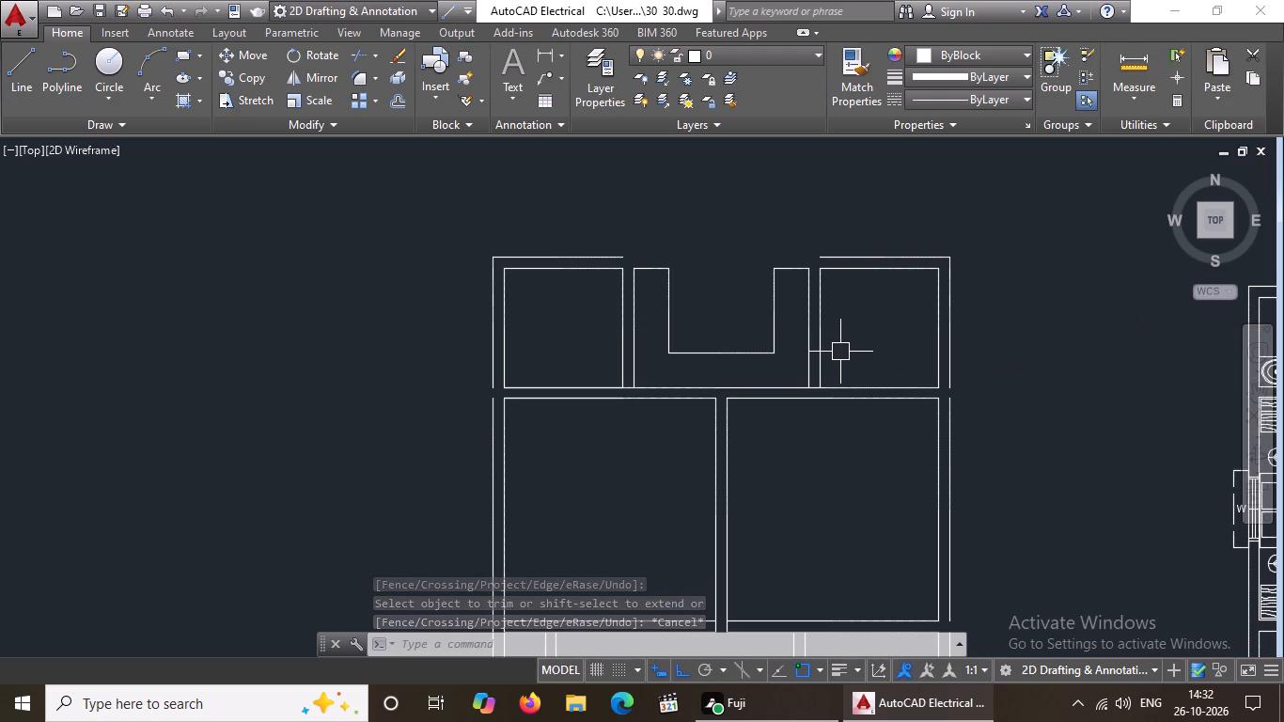
Offset the recess's two side lines and bottom line inward and the two short top lines beside it upward by 9".
key("o")
key("Return")
type("9\"")
key("Return")
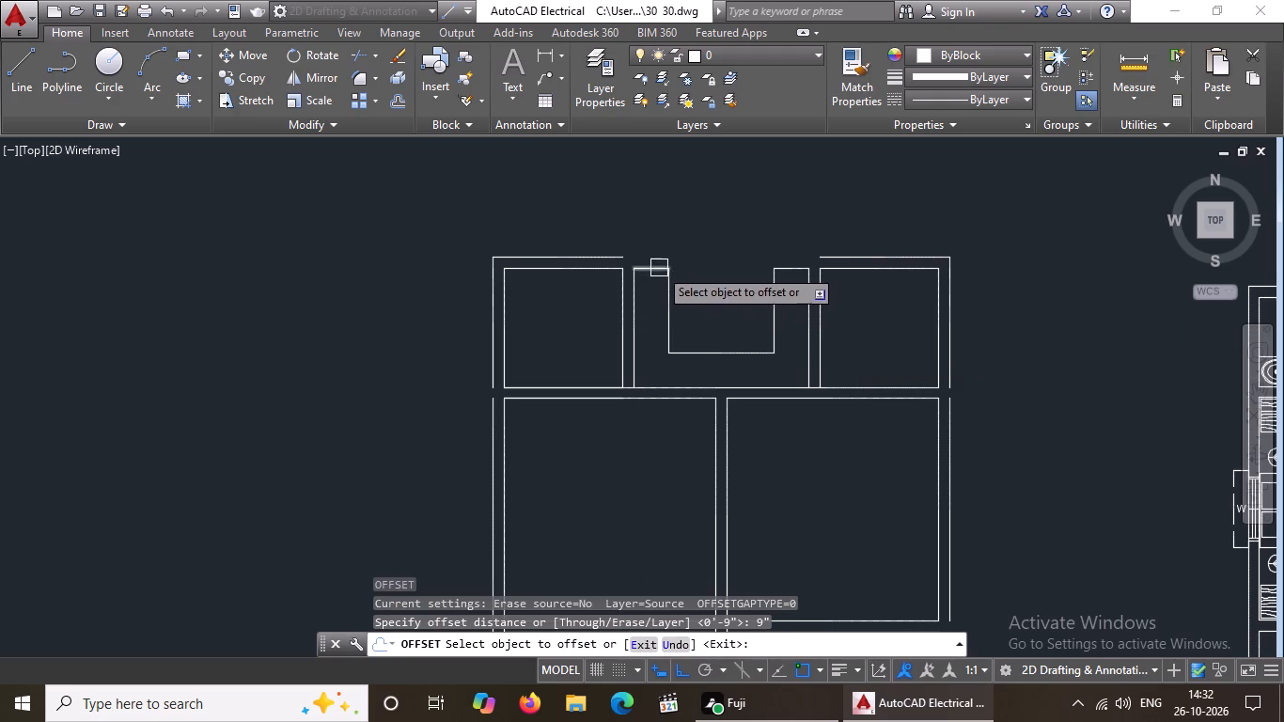
left_click(659, 267)
left_click(660, 219)
left_click_drag(670, 305, 680, 301)
left_click(691, 298)
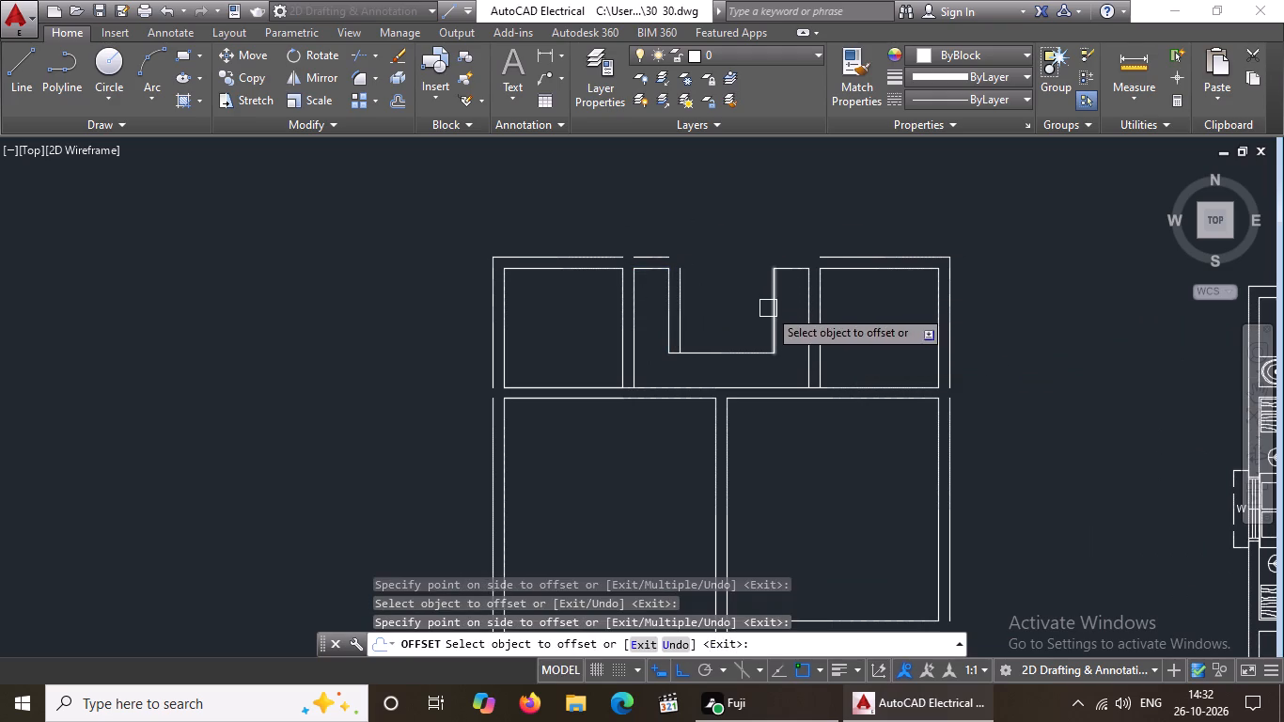
left_click_drag(773, 308, 763, 311)
left_click(735, 319)
left_click(732, 356)
left_click(731, 336)
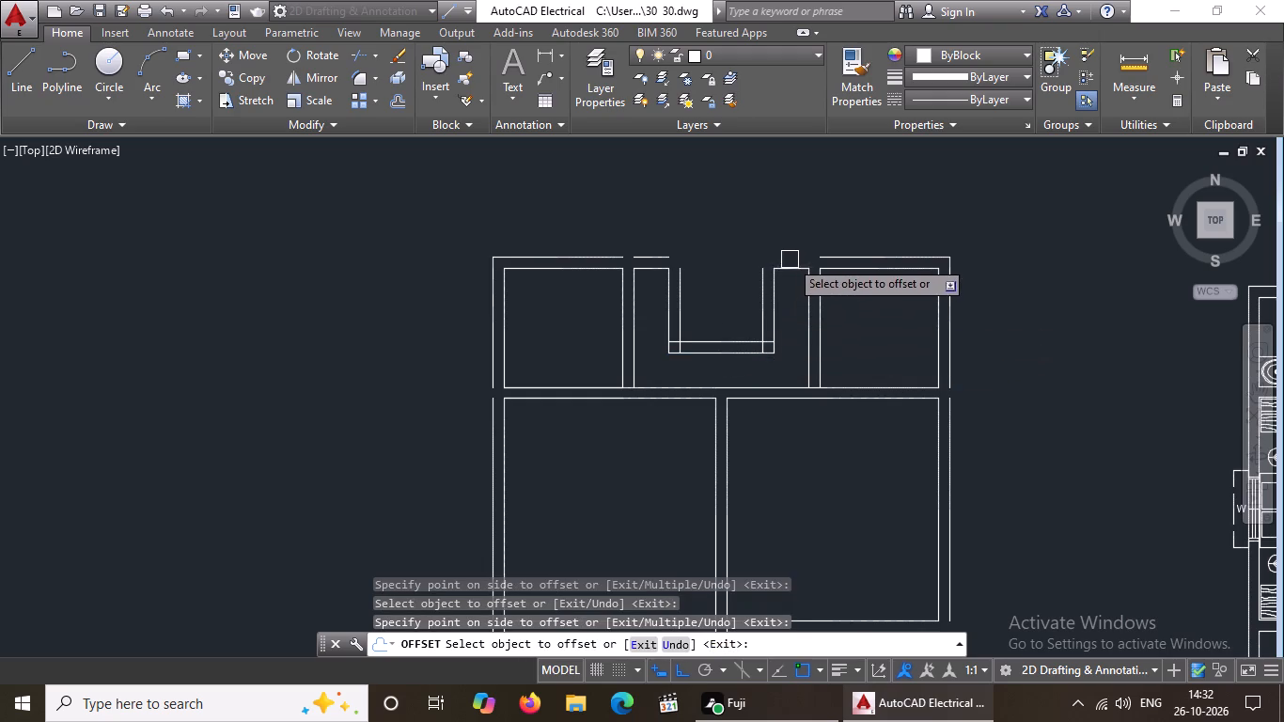
left_click_drag(791, 268, 799, 243)
left_click(801, 237)
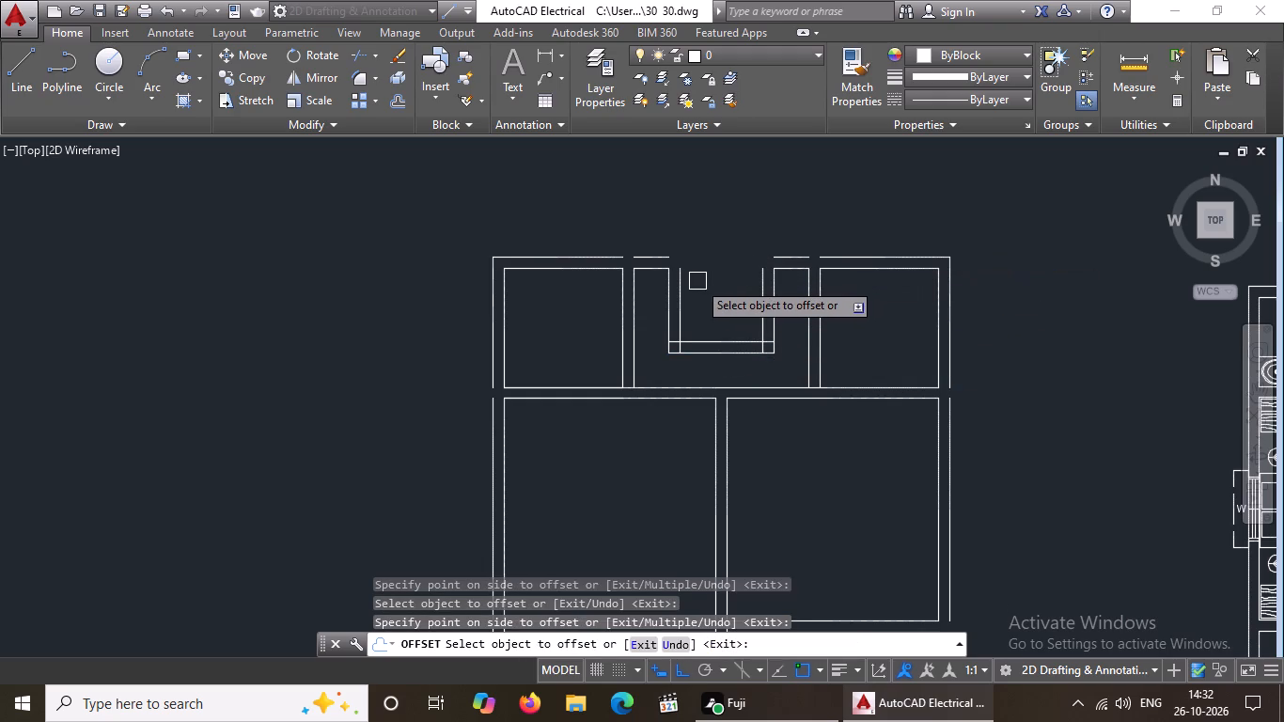
key("Escape")
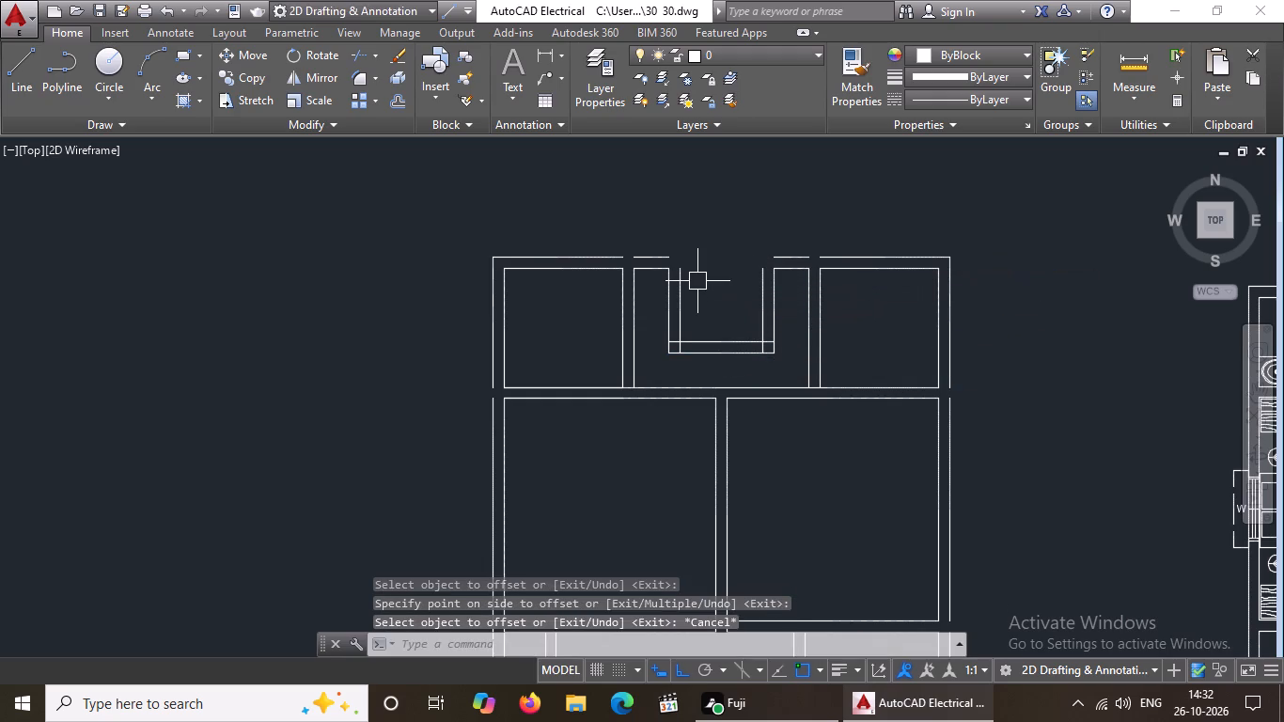
Extend both baths' outer top lines to the short top lines beside the recess, and their outer side lines down to the bedrooms' outer lines.
type("EX")
key("space")
key("space")
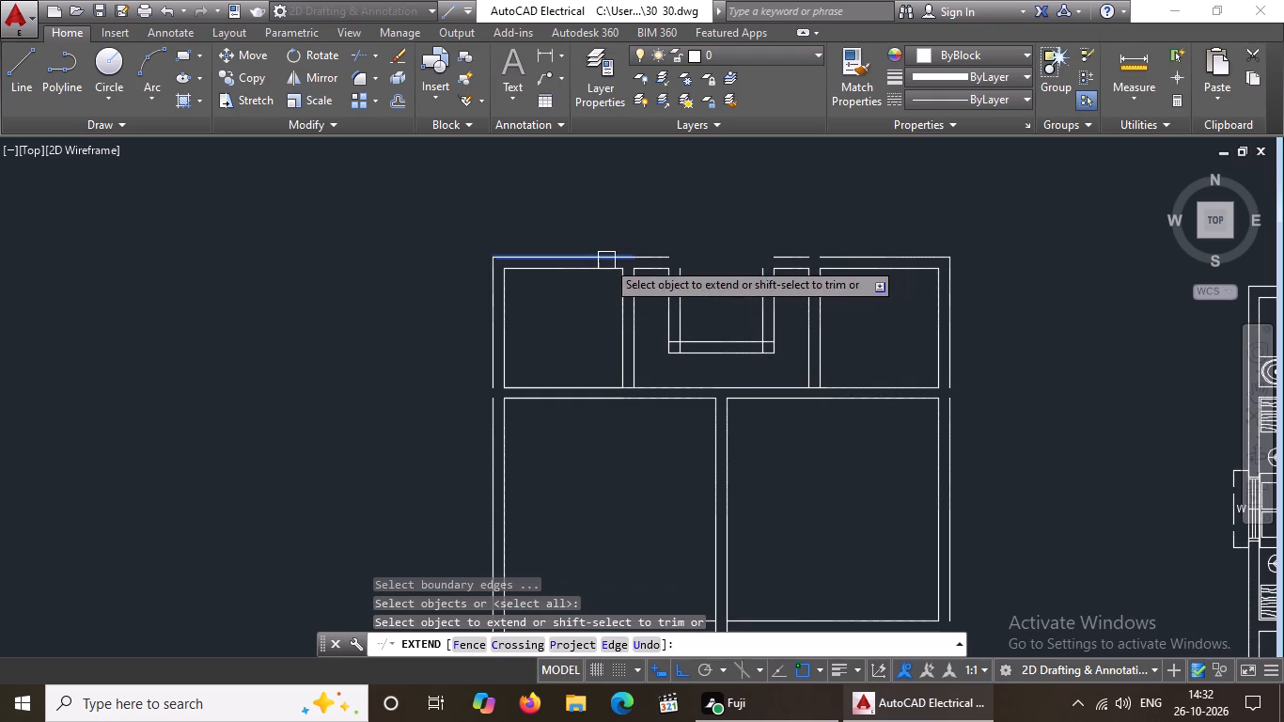
left_click(613, 258)
left_click(846, 252)
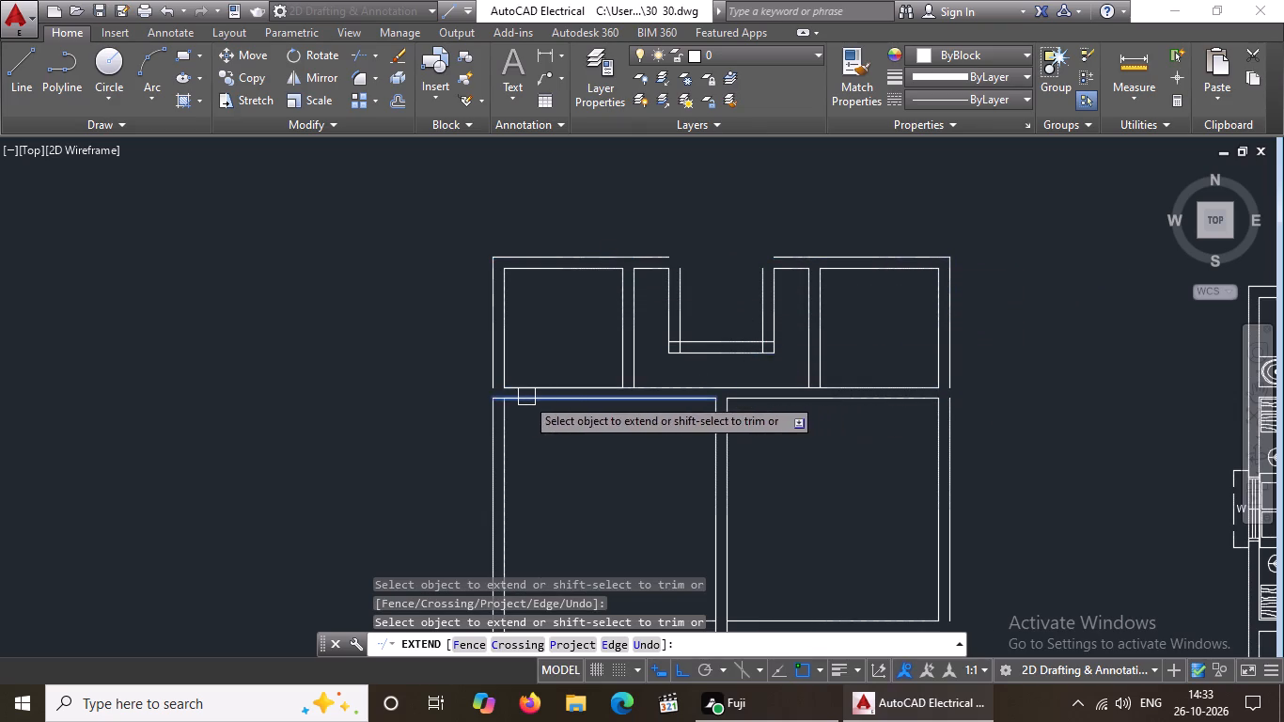
left_click(495, 367)
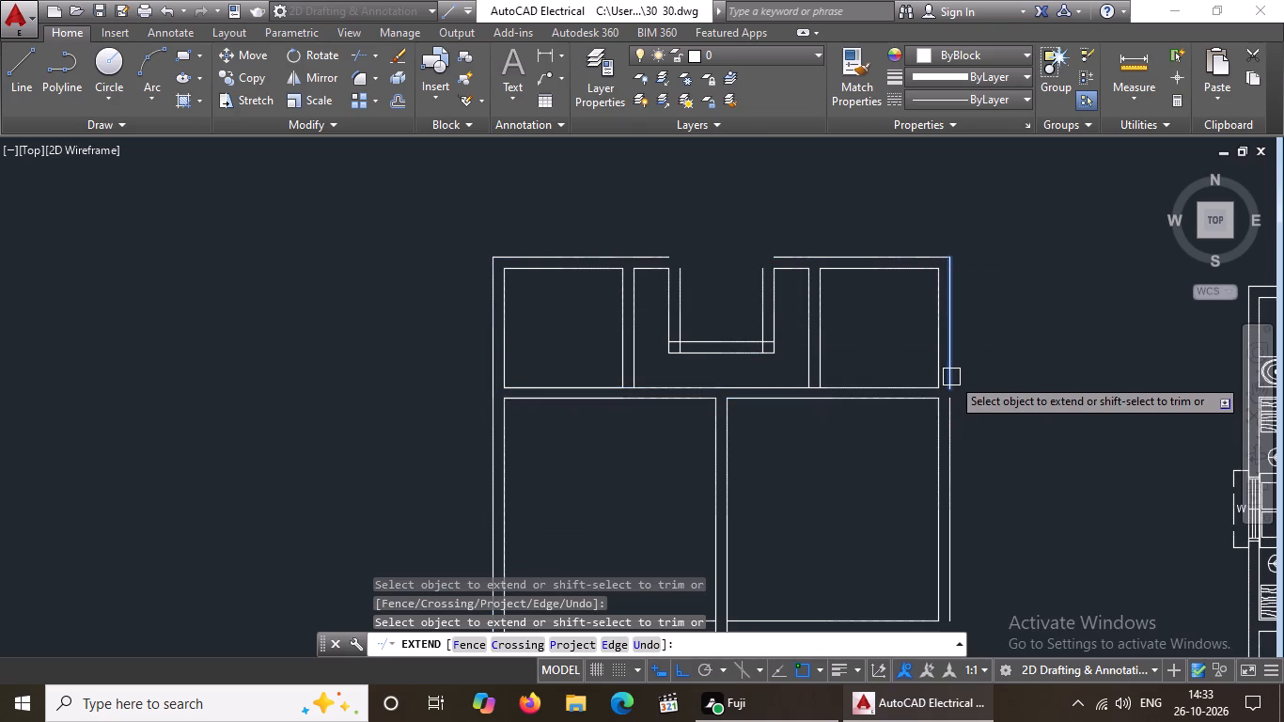
left_click(951, 376)
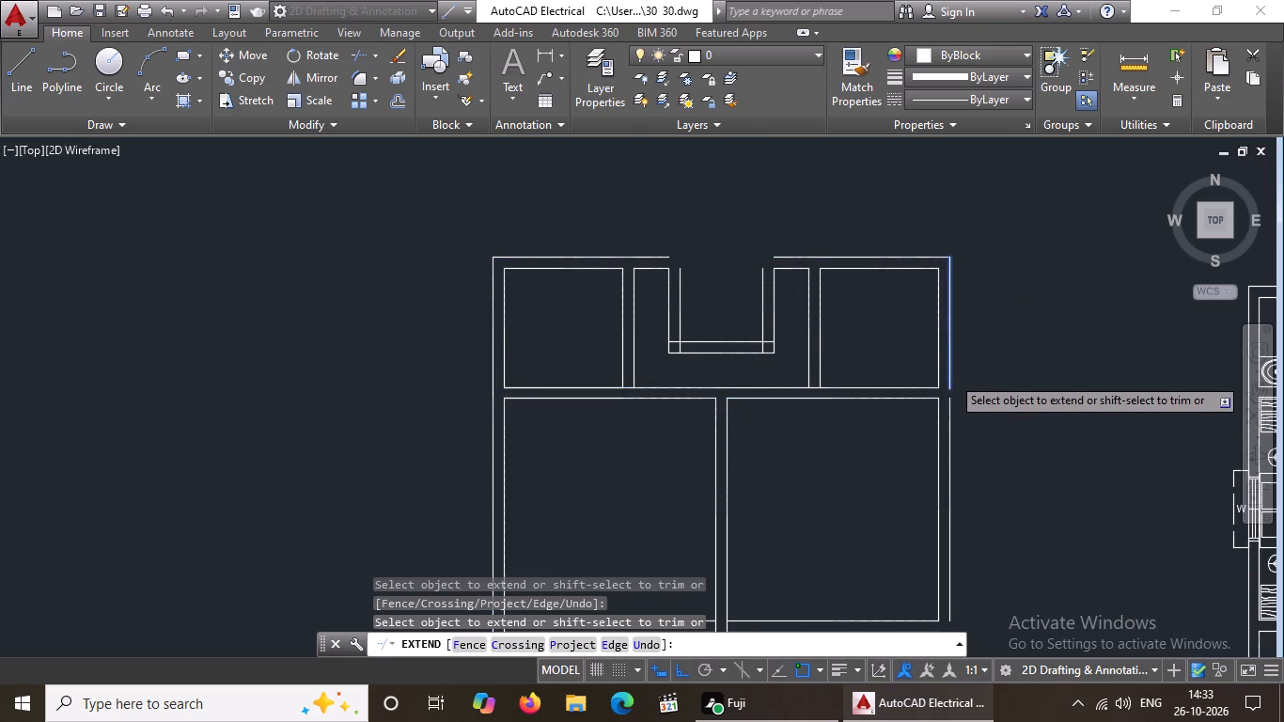
left_click(950, 378)
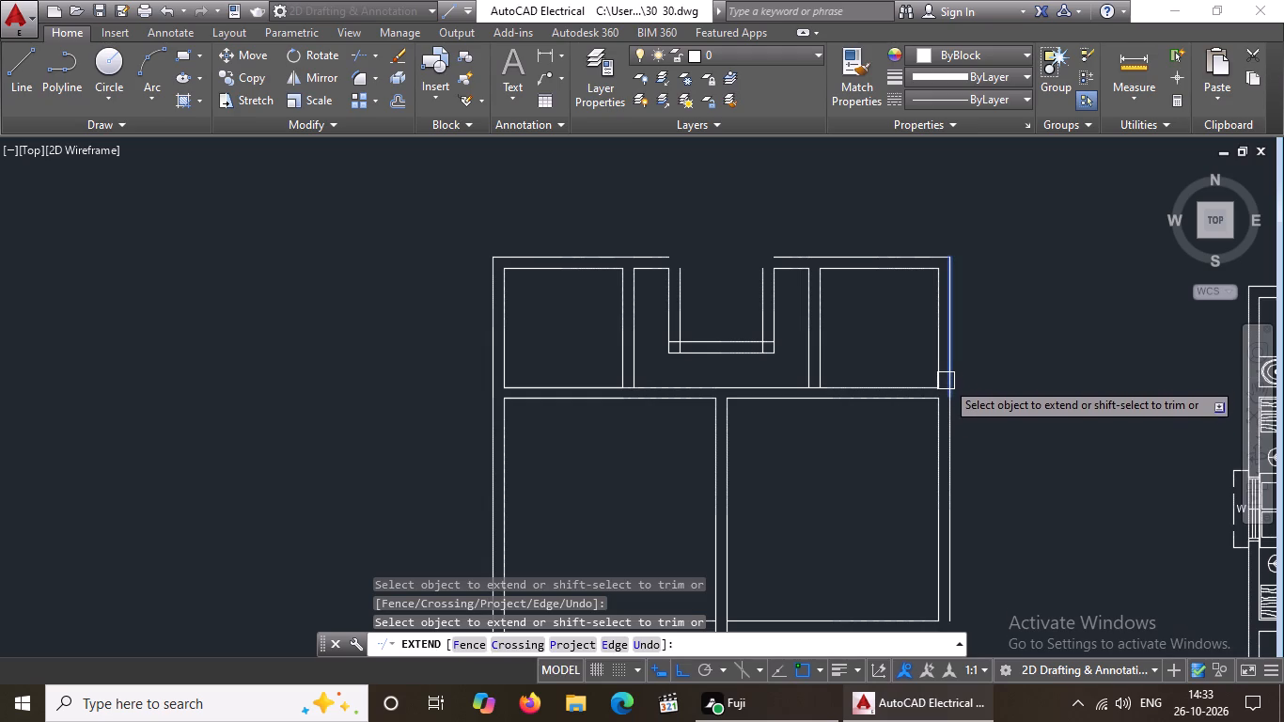
left_click(947, 374)
key("Escape")
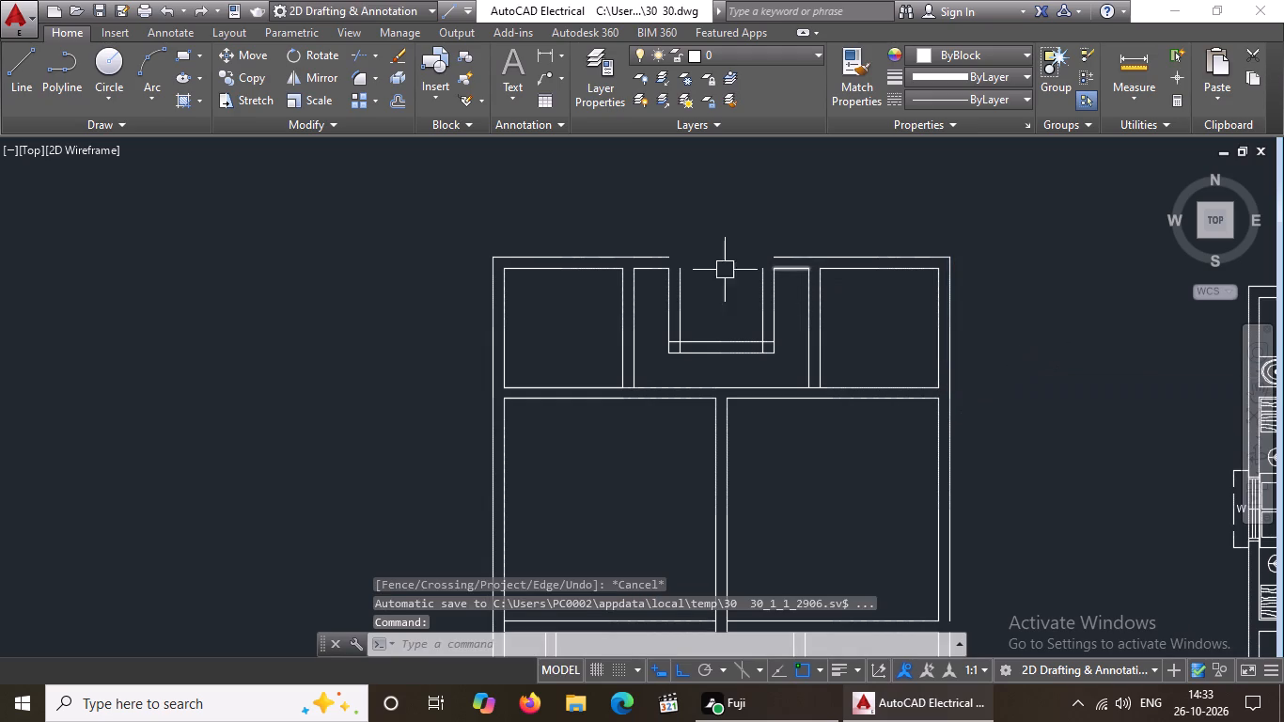
Fillet the outer top lines with the recess's offset side lines into sharp corners on both sides.
type("F")
key("space")
left_click(667, 252)
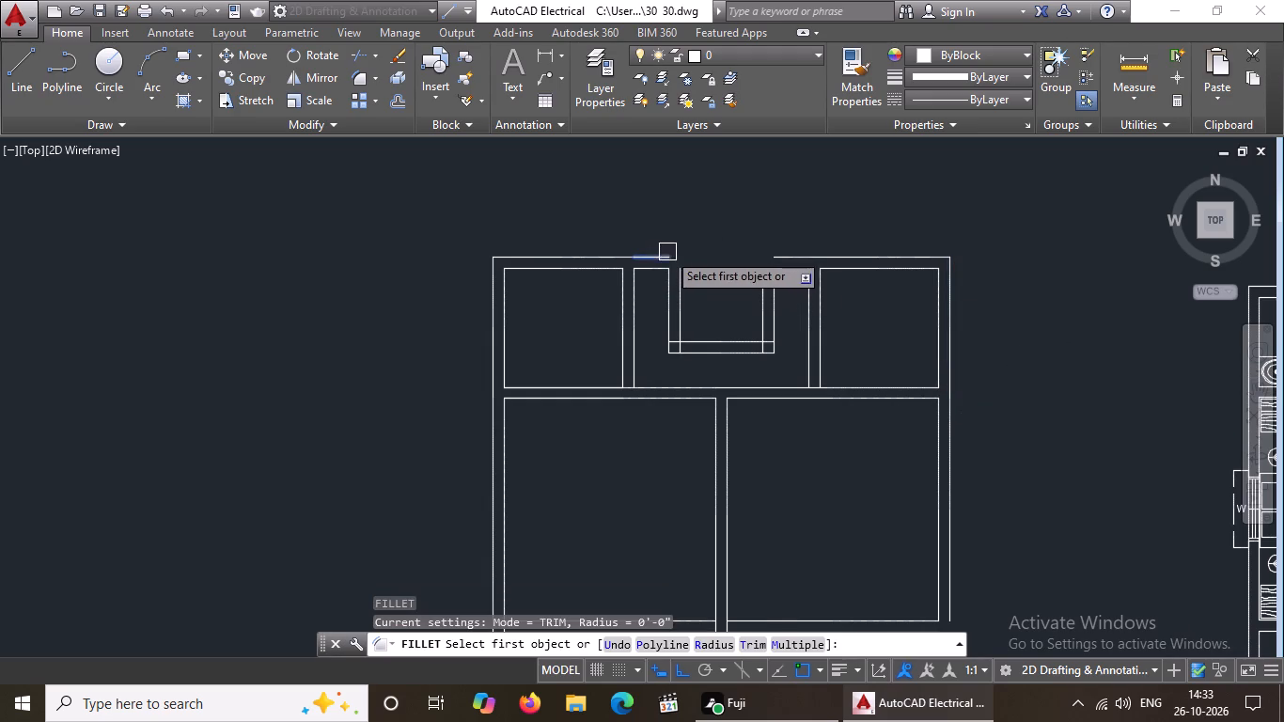
left_click(678, 292)
type("F")
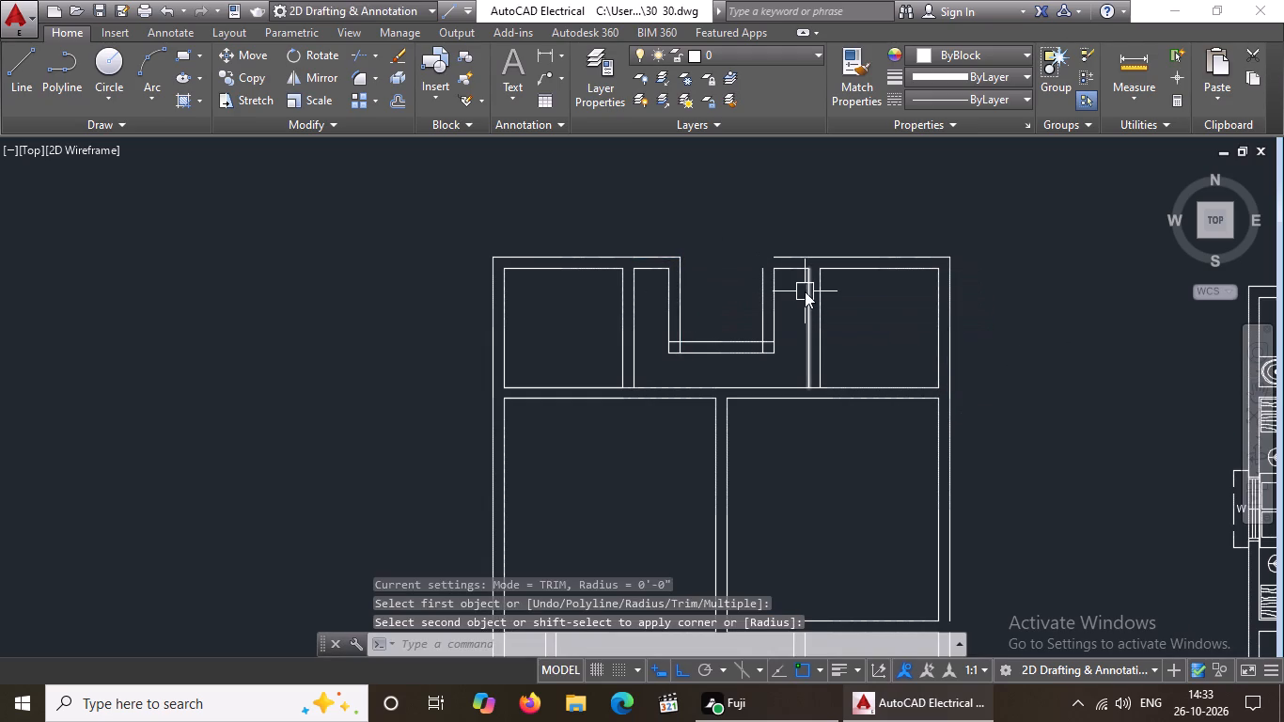
key("space")
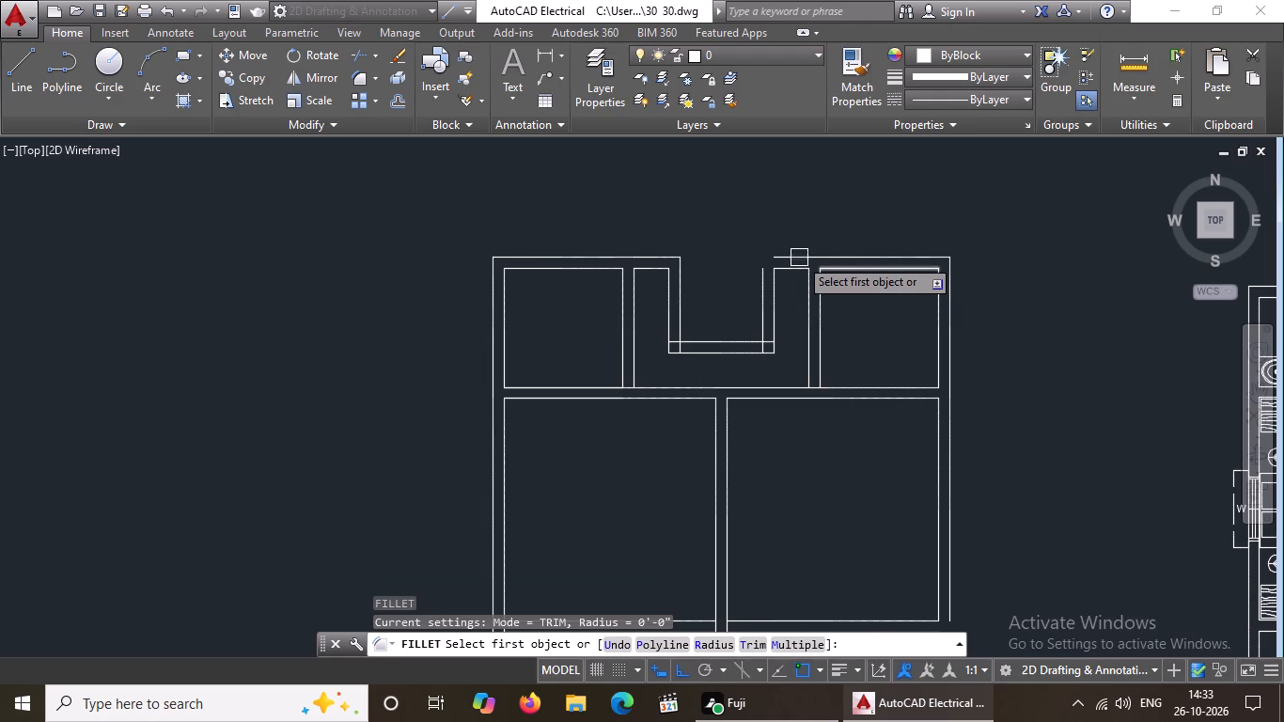
left_click(799, 256)
left_click(759, 279)
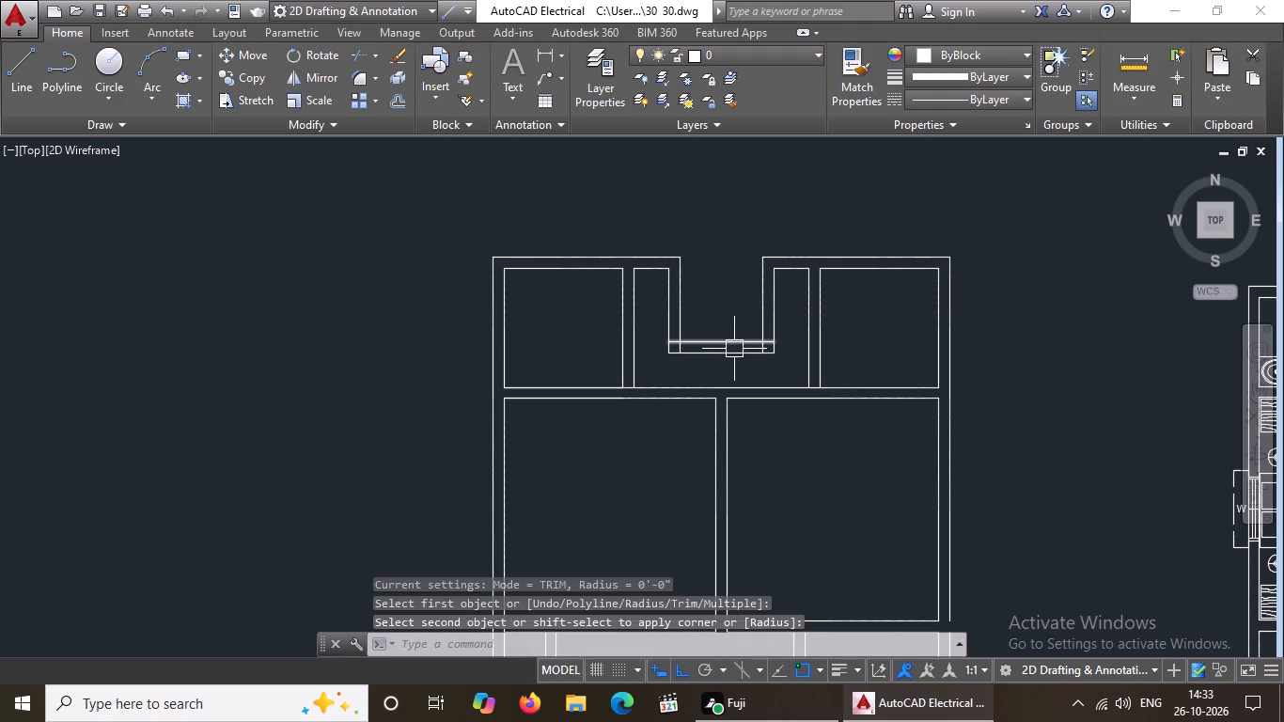
key("Escape")
Trim the overlapping offset line ends at both bottom corners of the recess.
type("TR")
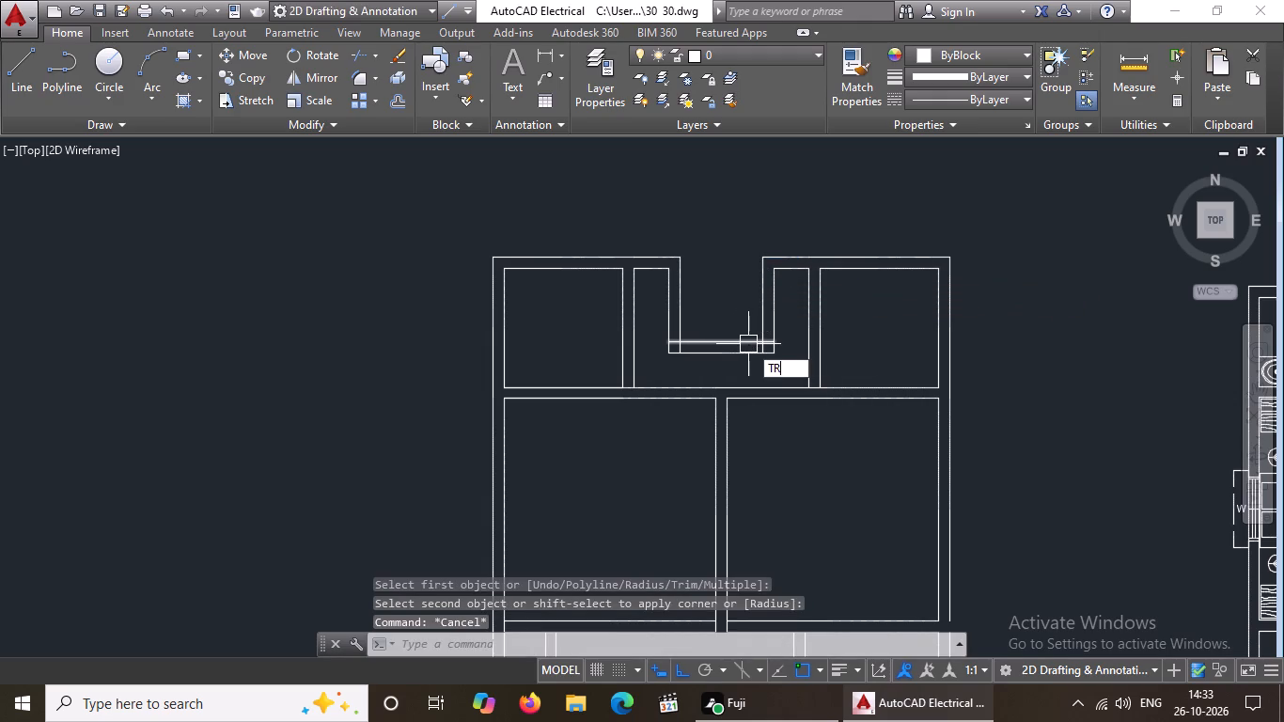
key("Return")
key("Return")
scroll(698, 355, "up", 3)
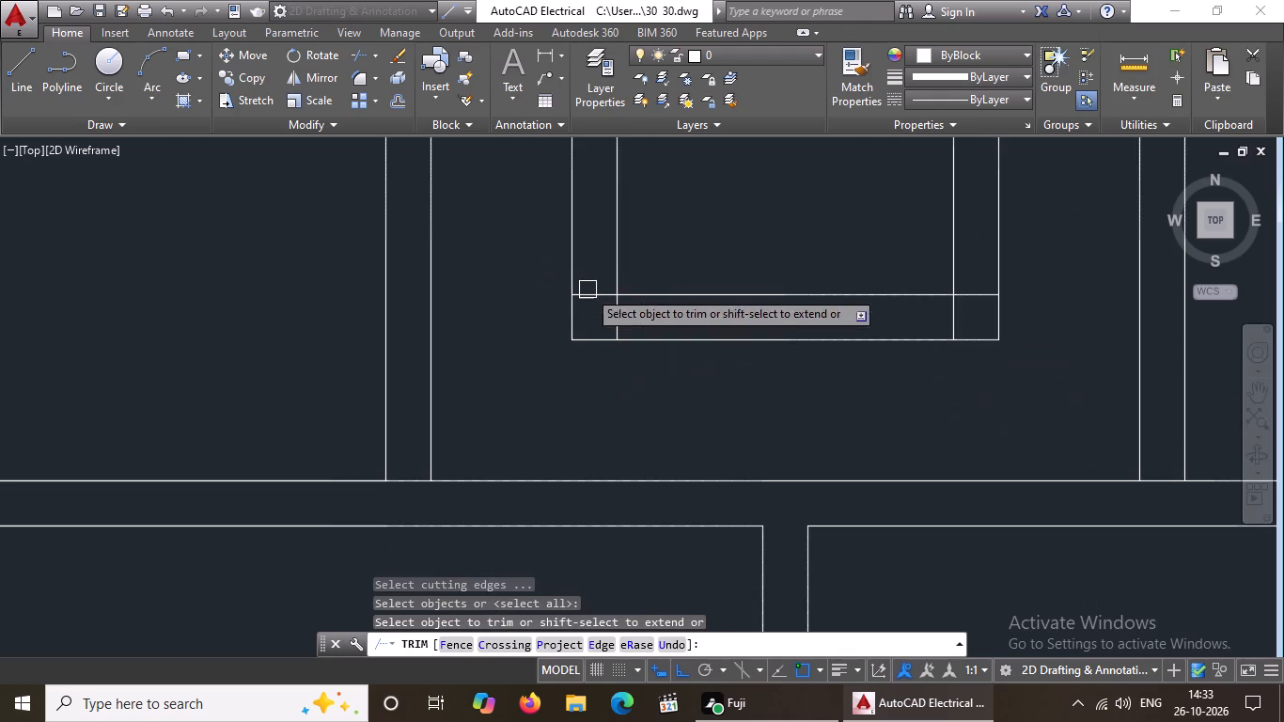
left_click(598, 297)
left_click(612, 318)
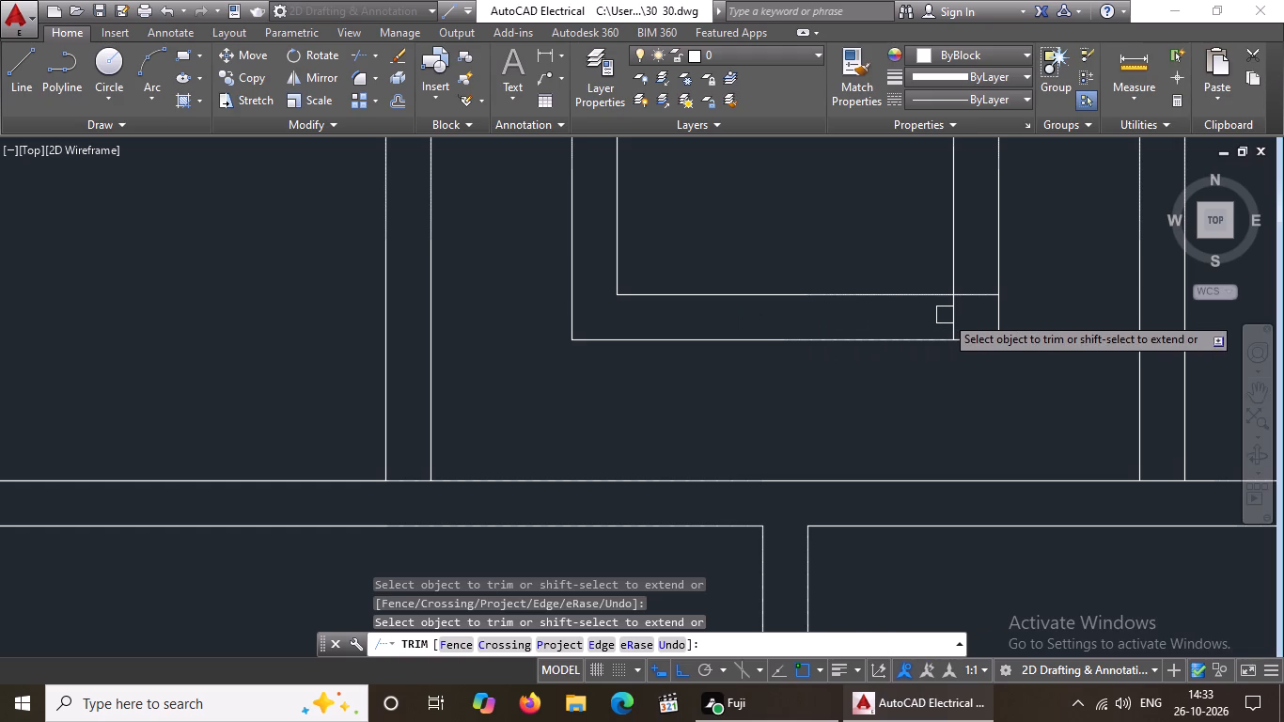
left_click(951, 315)
left_click(974, 293)
scroll(932, 297, "down", 4)
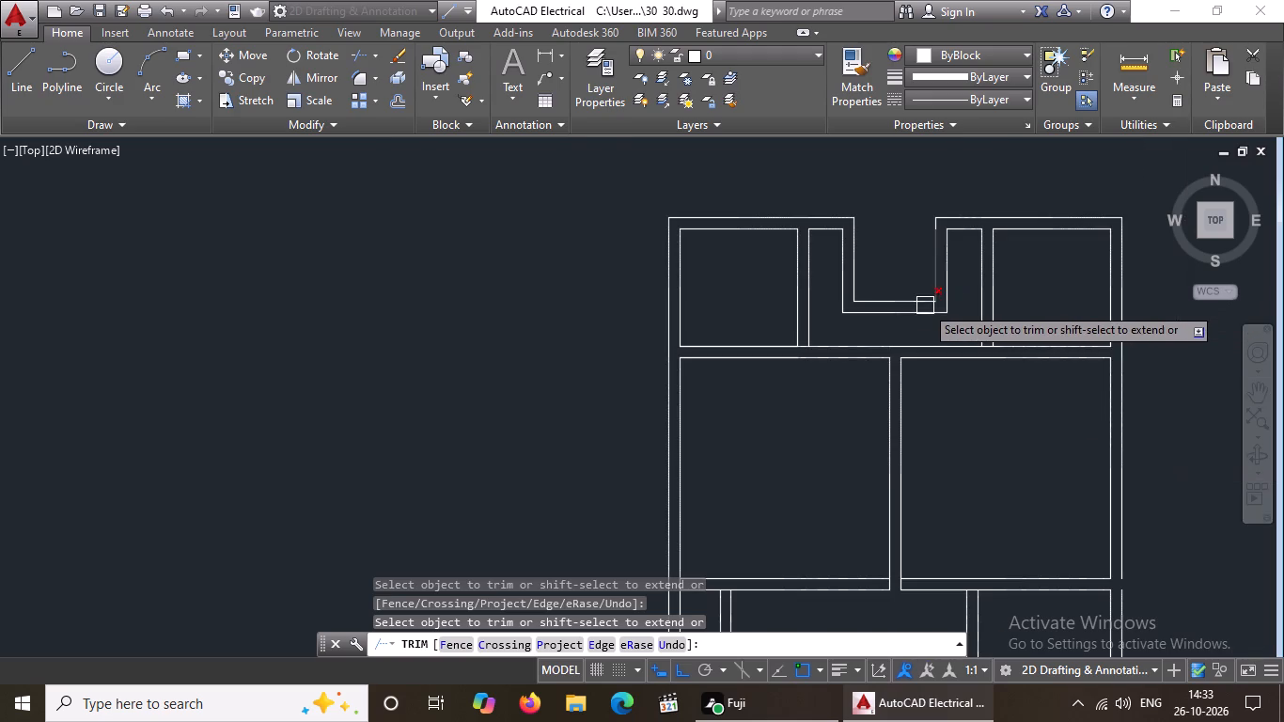
Trim the wall line segments crossing the lower ends of the two partitions between the baths and the open area.
scroll(822, 349, "up", 4)
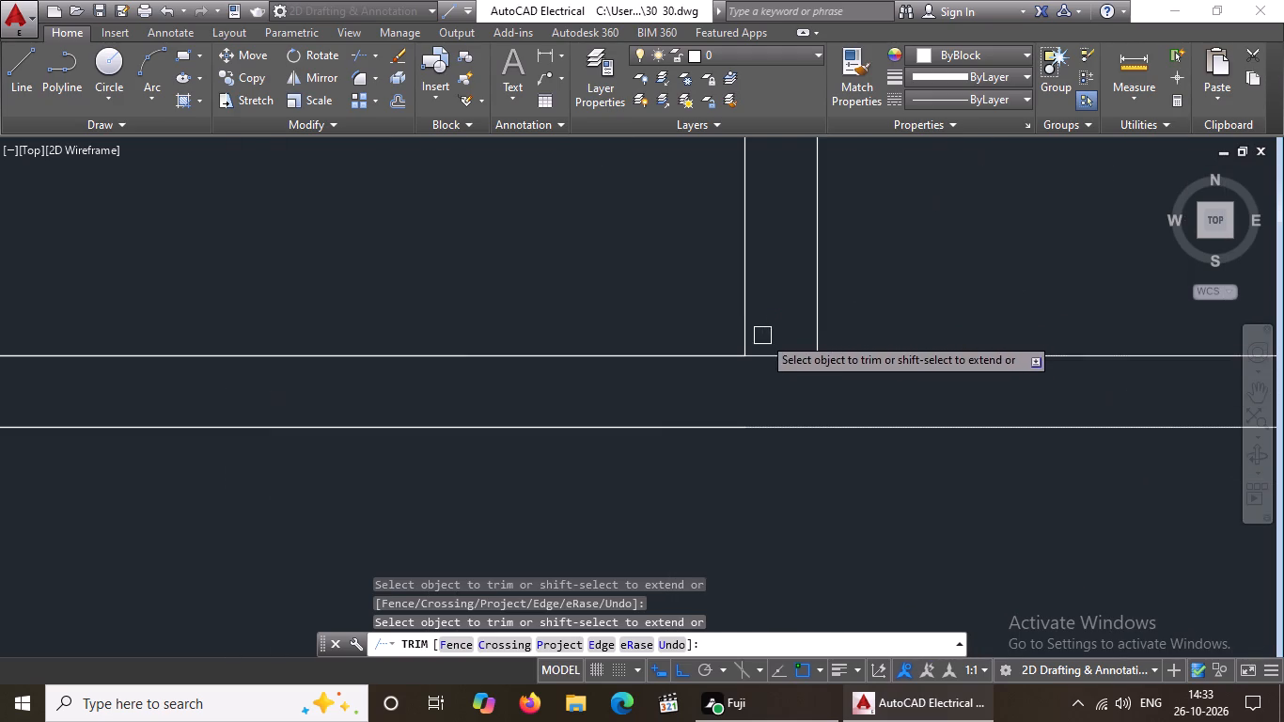
left_click(771, 359)
scroll(734, 354, "down", 6)
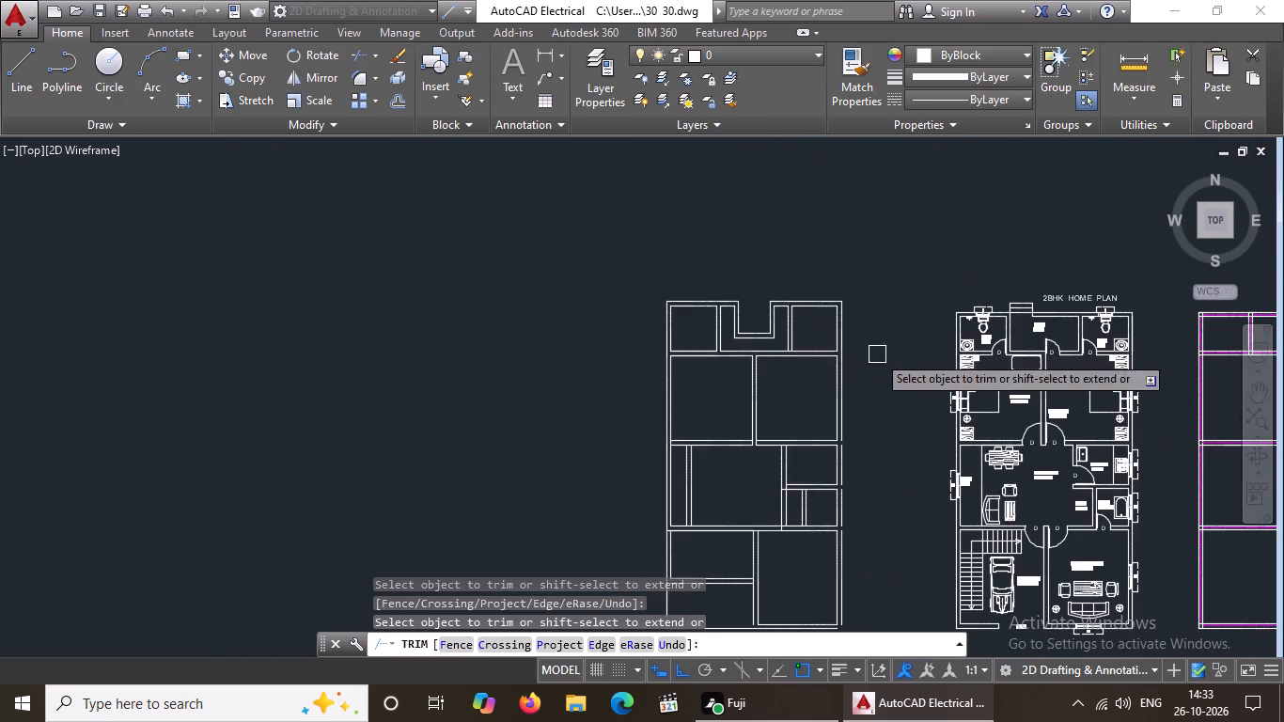
scroll(877, 354, "up", 2)
scroll(711, 344, "up", 2)
scroll(587, 349, "up", 2)
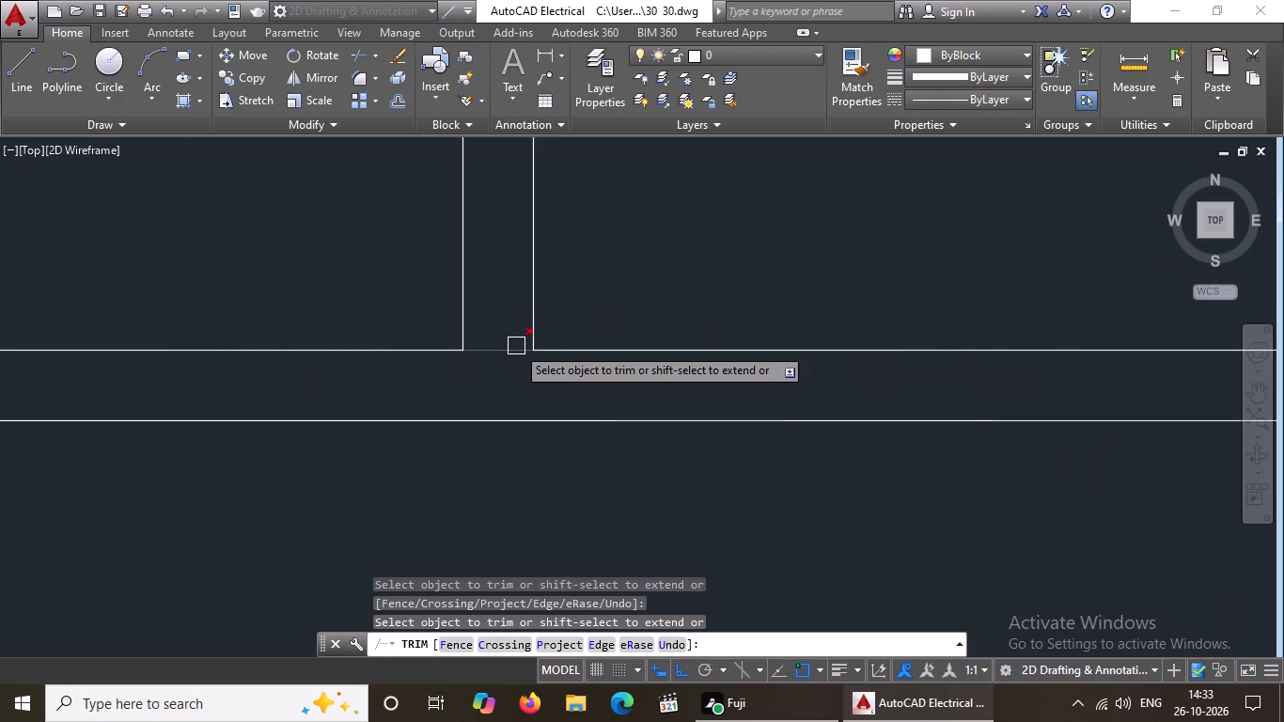
left_click(516, 346)
Trim the line segments closing the junctions below the bedrooms at the left outer wall, the narrow open strip's partition and the kitchen partition.
scroll(503, 350, "down", 2)
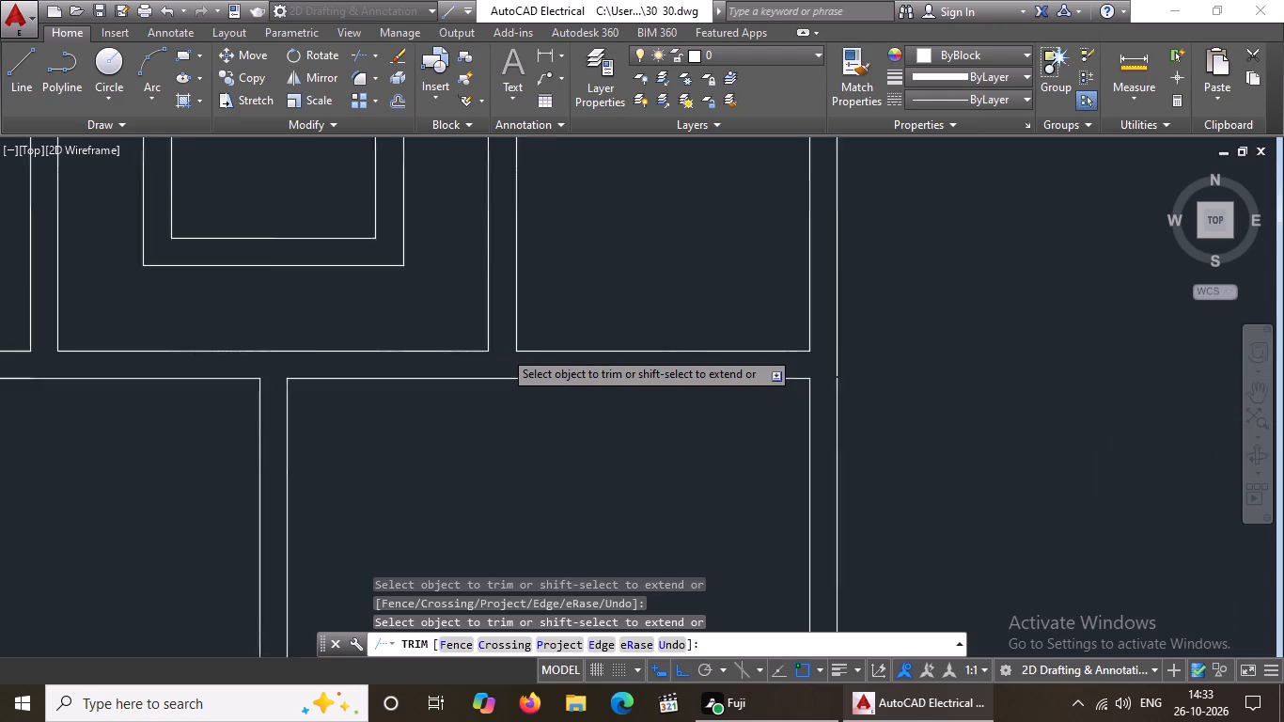
scroll(503, 350, "down", 2)
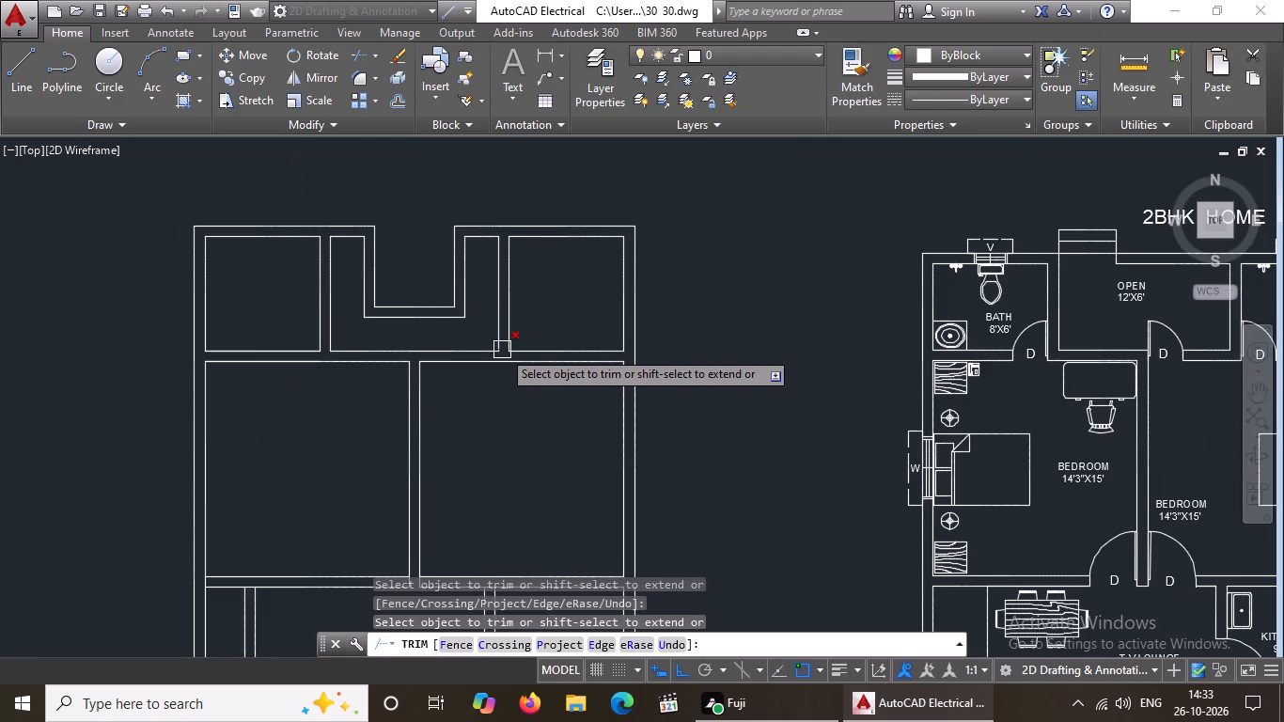
scroll(501, 351, "down", 2)
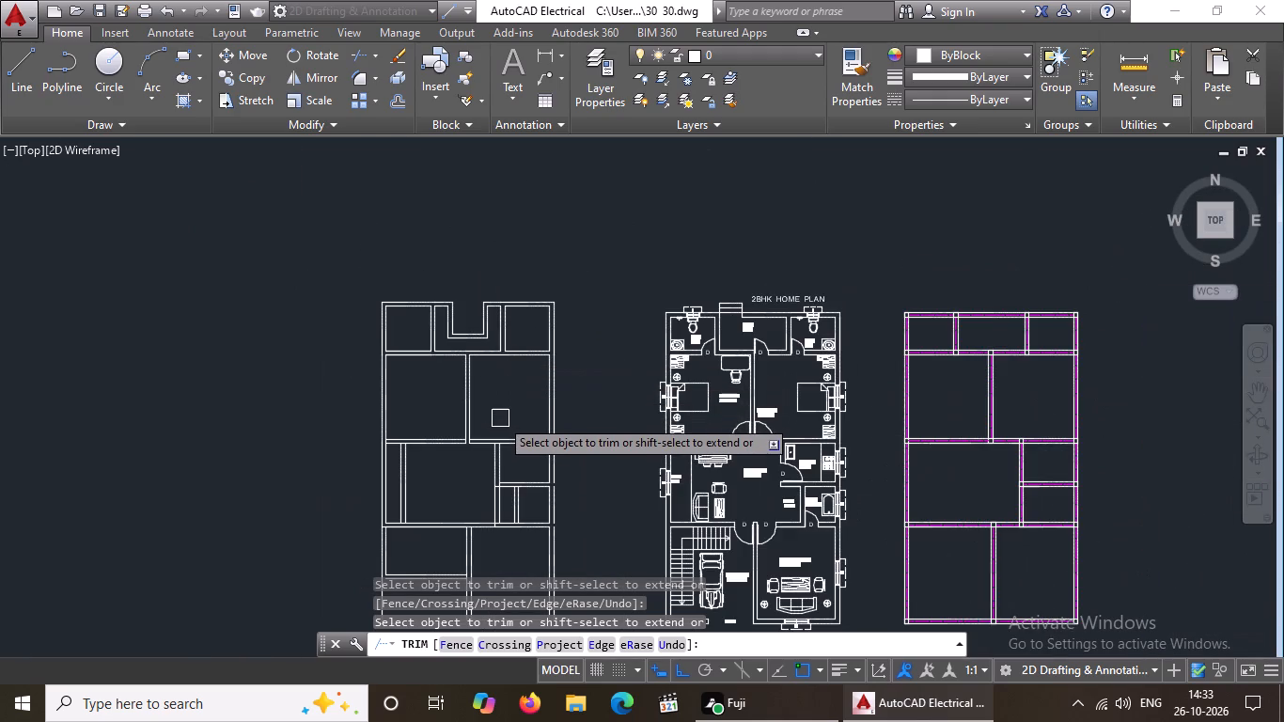
scroll(420, 475, "up", 3)
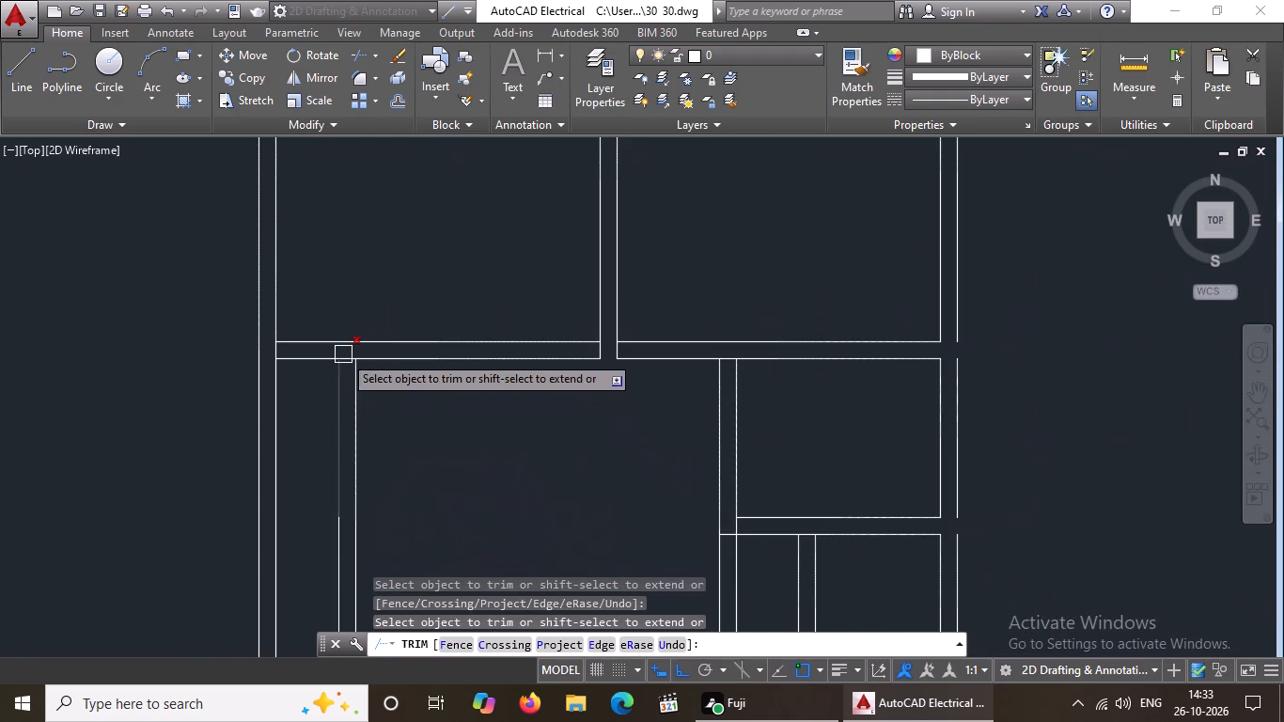
scroll(258, 360, "up", 3)
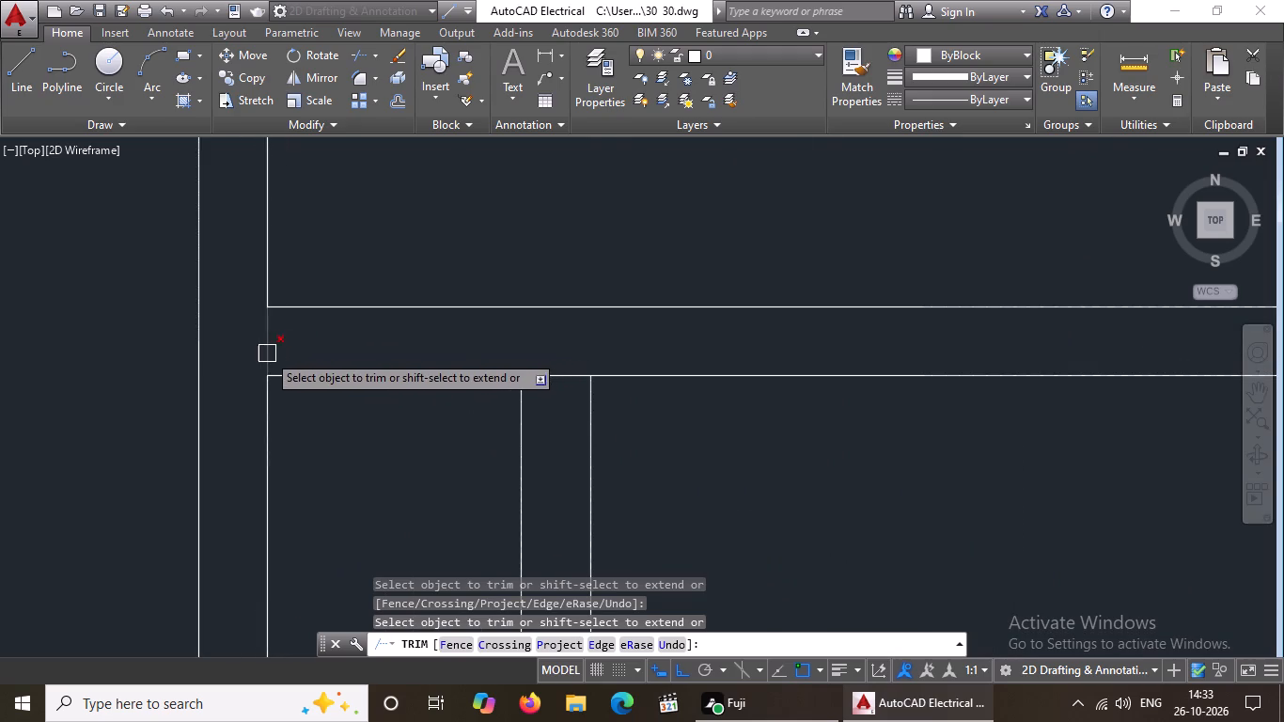
left_click_drag(267, 353, 291, 356)
left_click(556, 380)
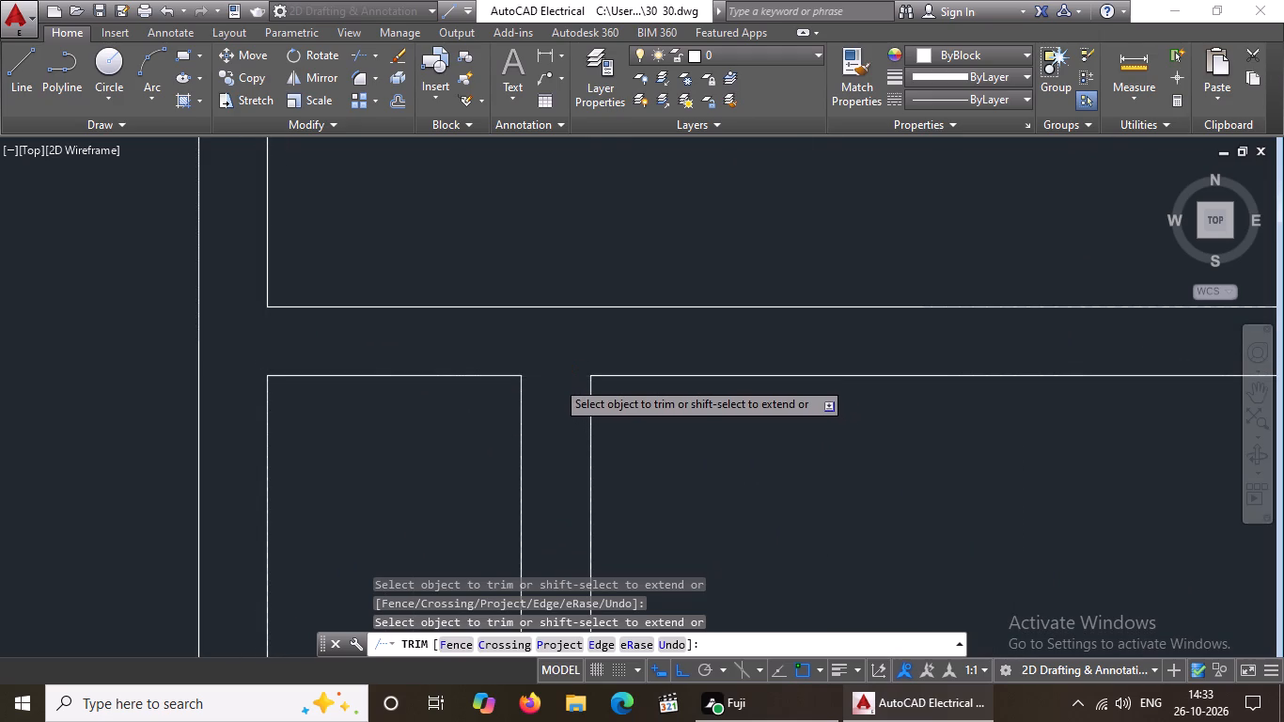
scroll(555, 375, "down", 4)
scroll(798, 372, "up", 2)
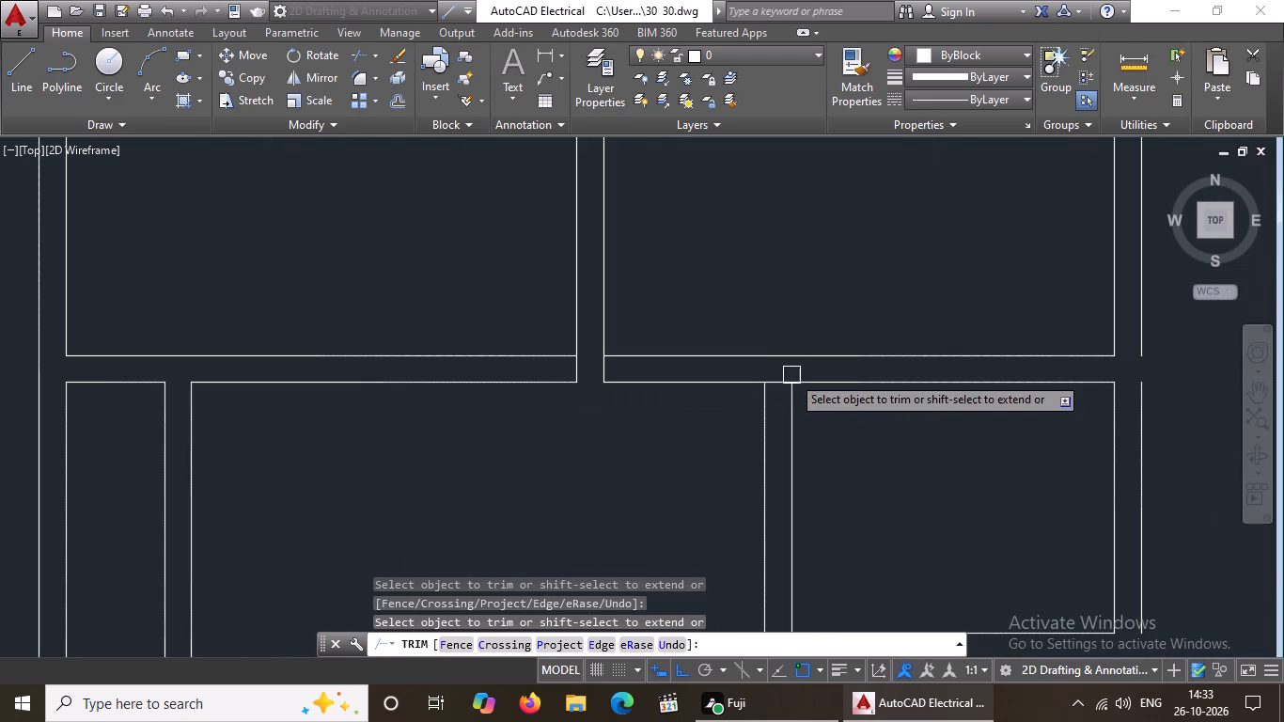
left_click(779, 377)
Trim the two ends of the bedroom partition lines that cross the wall above the T.V. lounge.
scroll(714, 355, "down", 2)
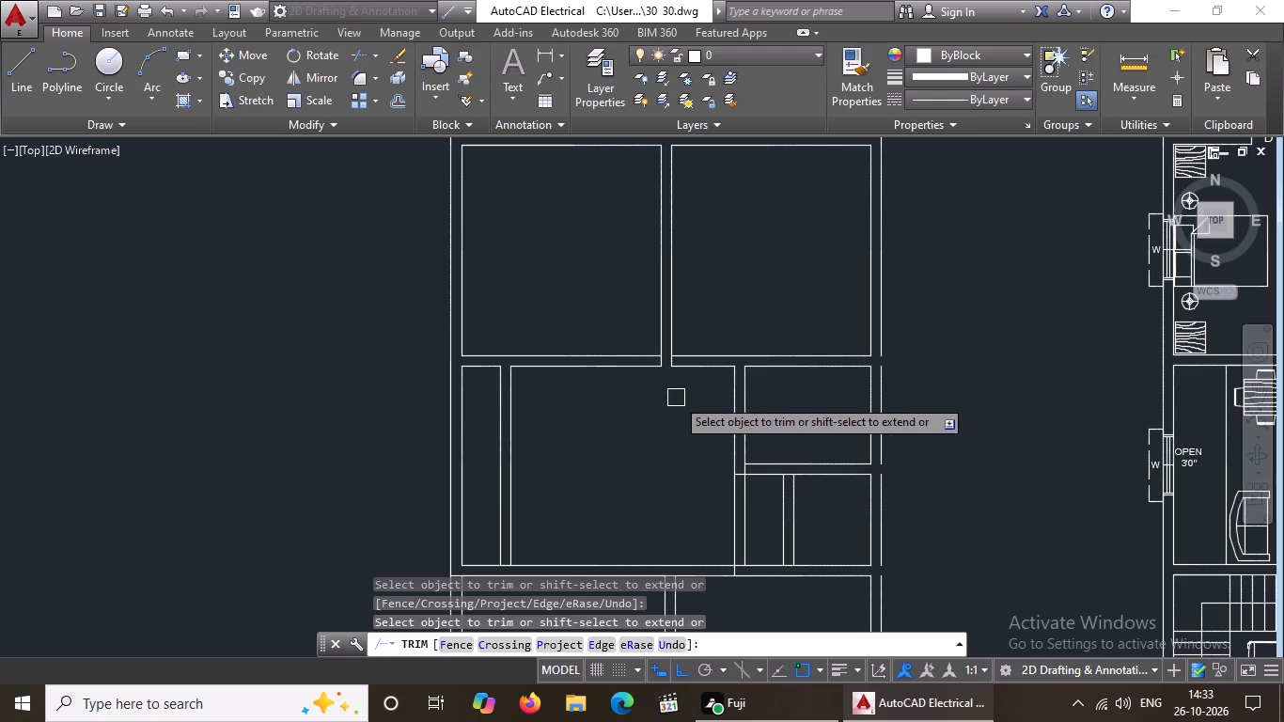
scroll(682, 375, "up", 5)
left_click(581, 277)
left_click(473, 271)
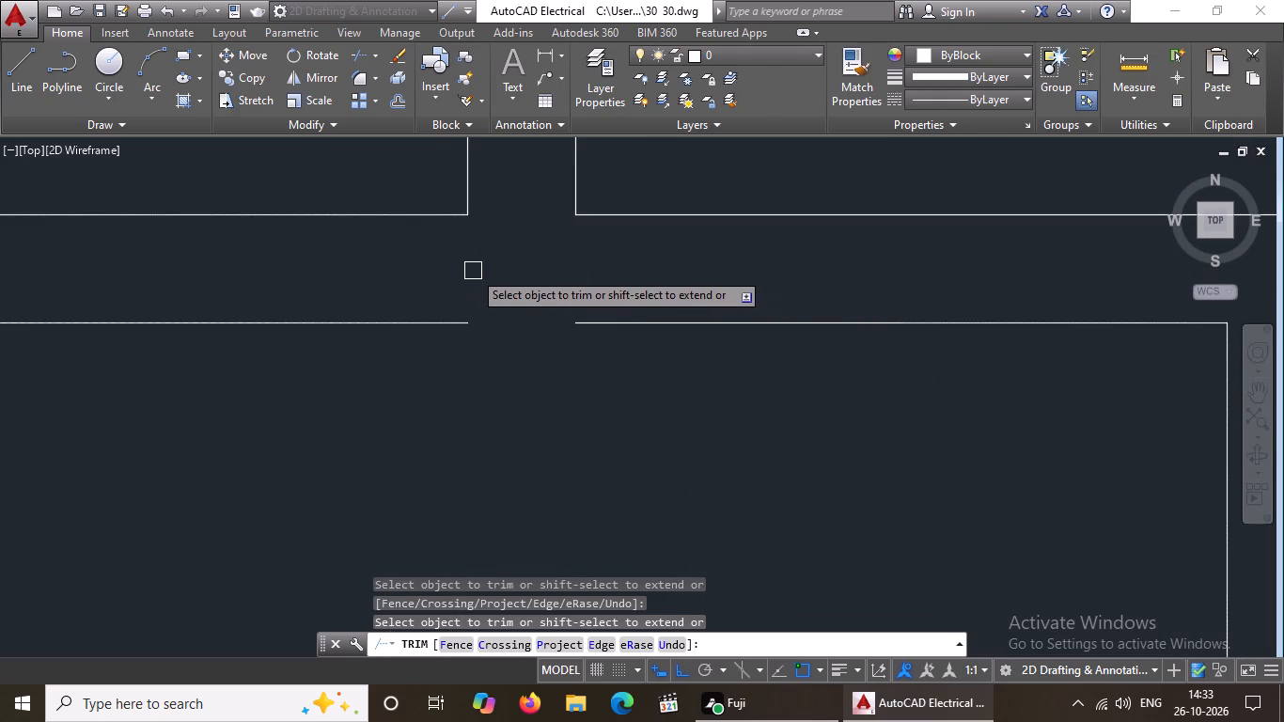
Trim the segments crossing the junction of the lounge partition with the wall below the kitchen, and the line over the open-bath partition.
scroll(507, 259, "down", 5)
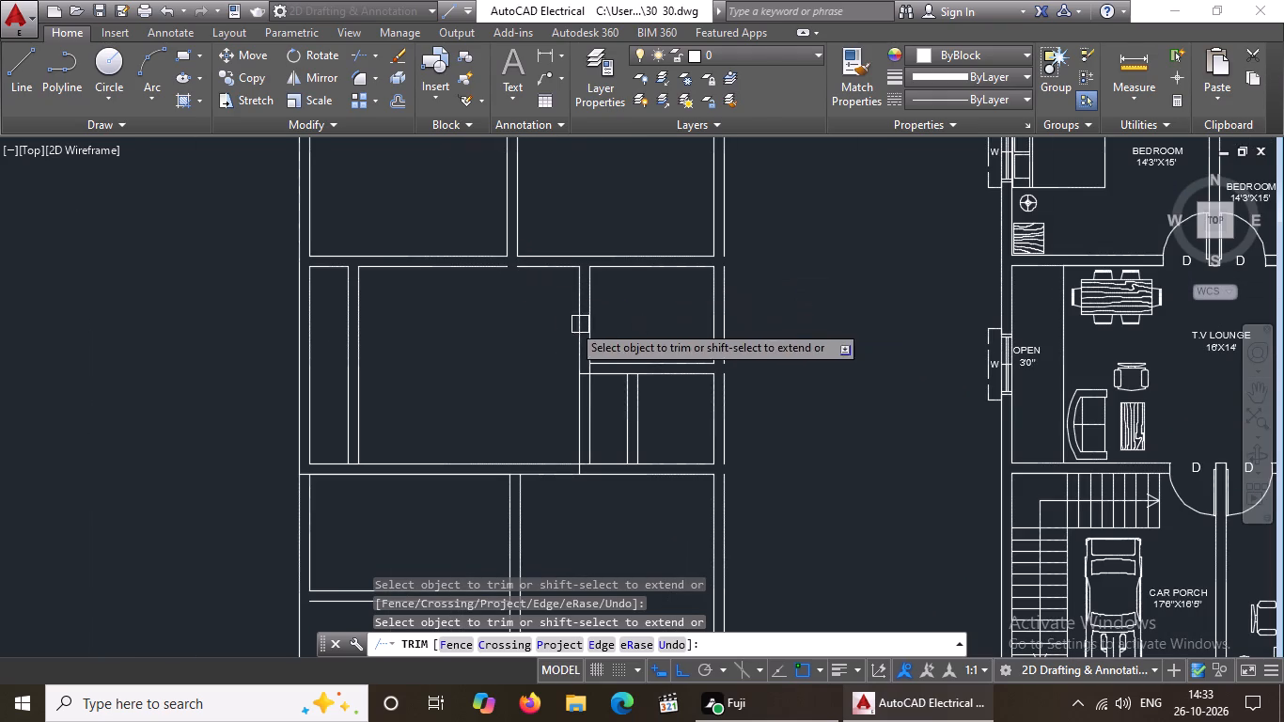
scroll(576, 389, "up", 2)
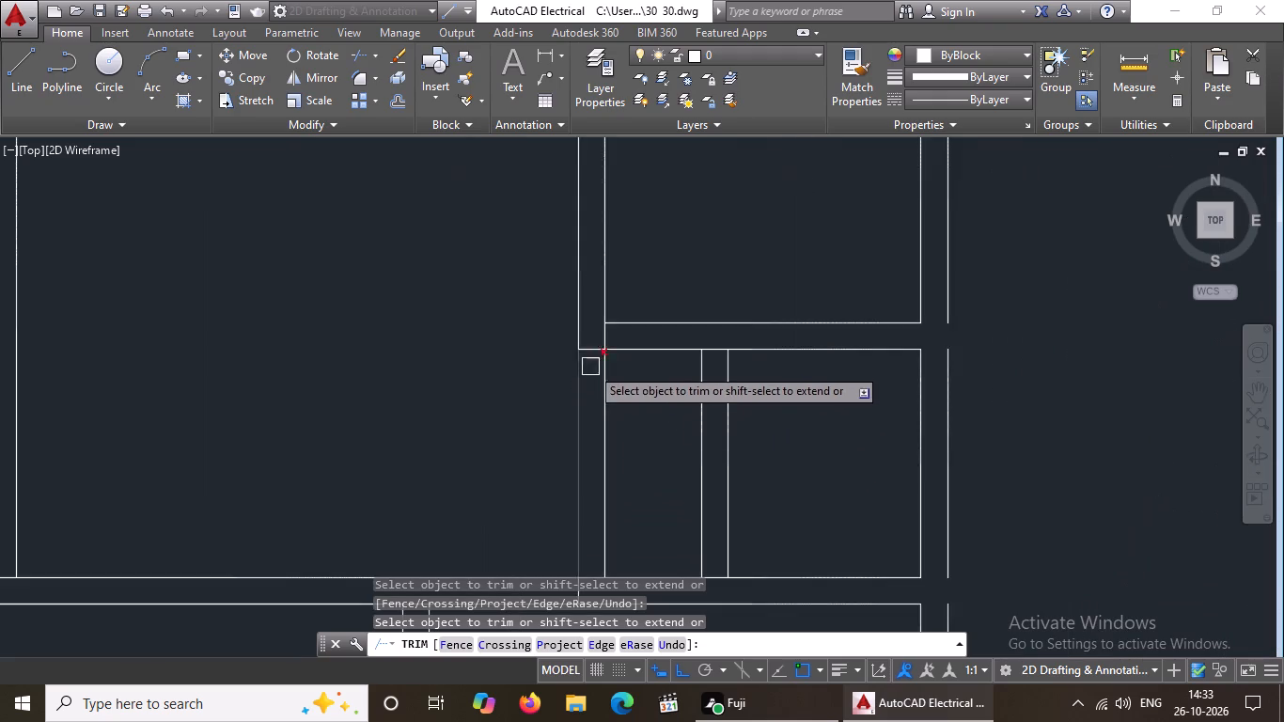
scroll(599, 357, "up", 1)
left_click(593, 348)
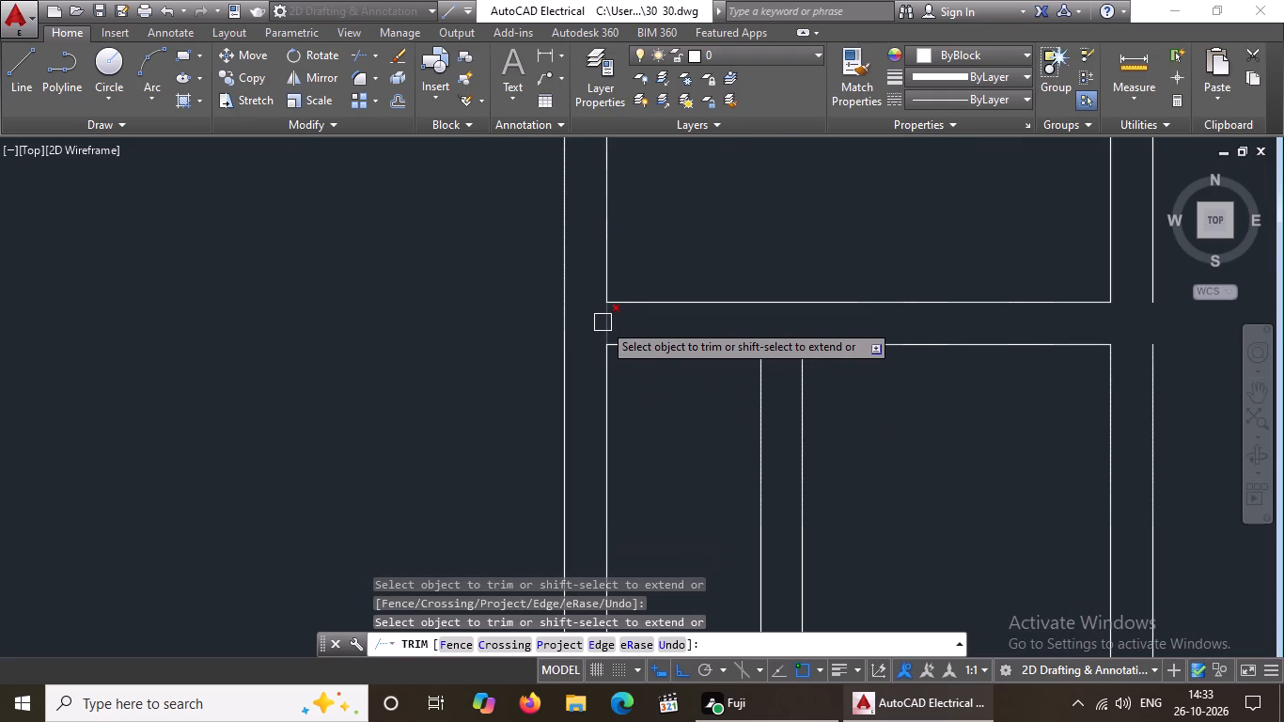
left_click(604, 322)
scroll(620, 316, "up", 1)
scroll(620, 316, "down", 4)
scroll(659, 329, "up", 4)
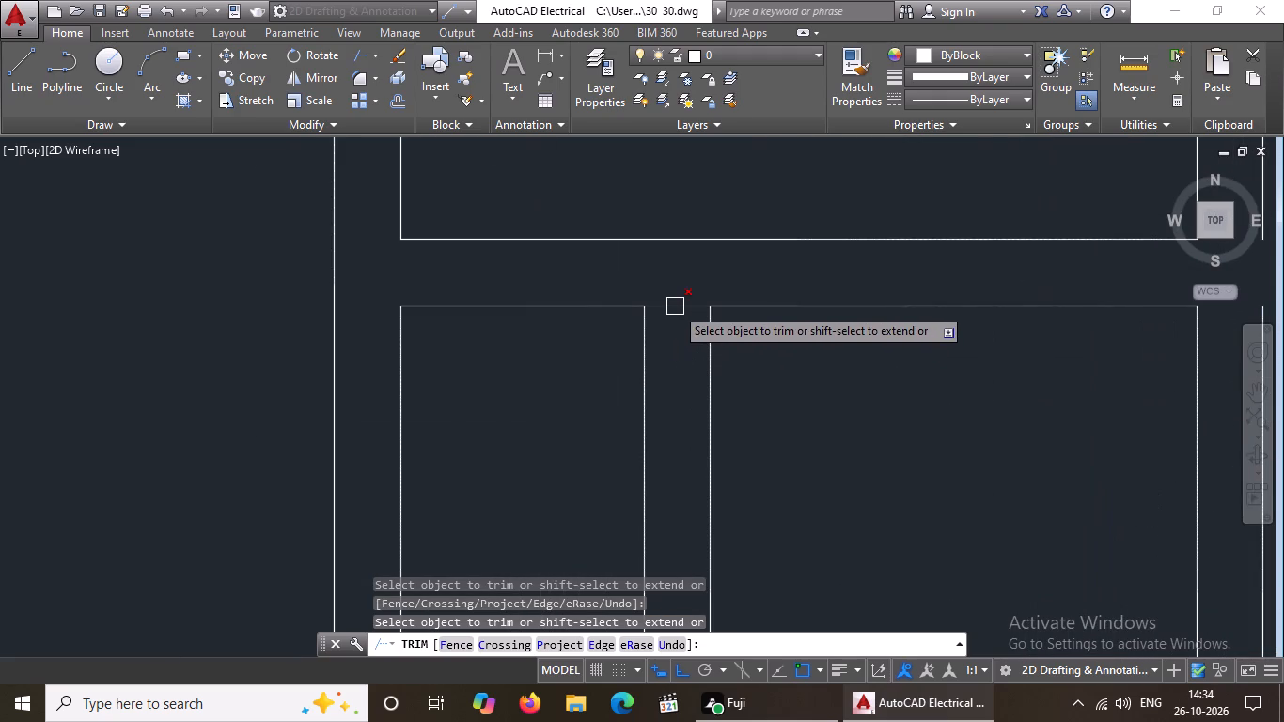
left_click(675, 306)
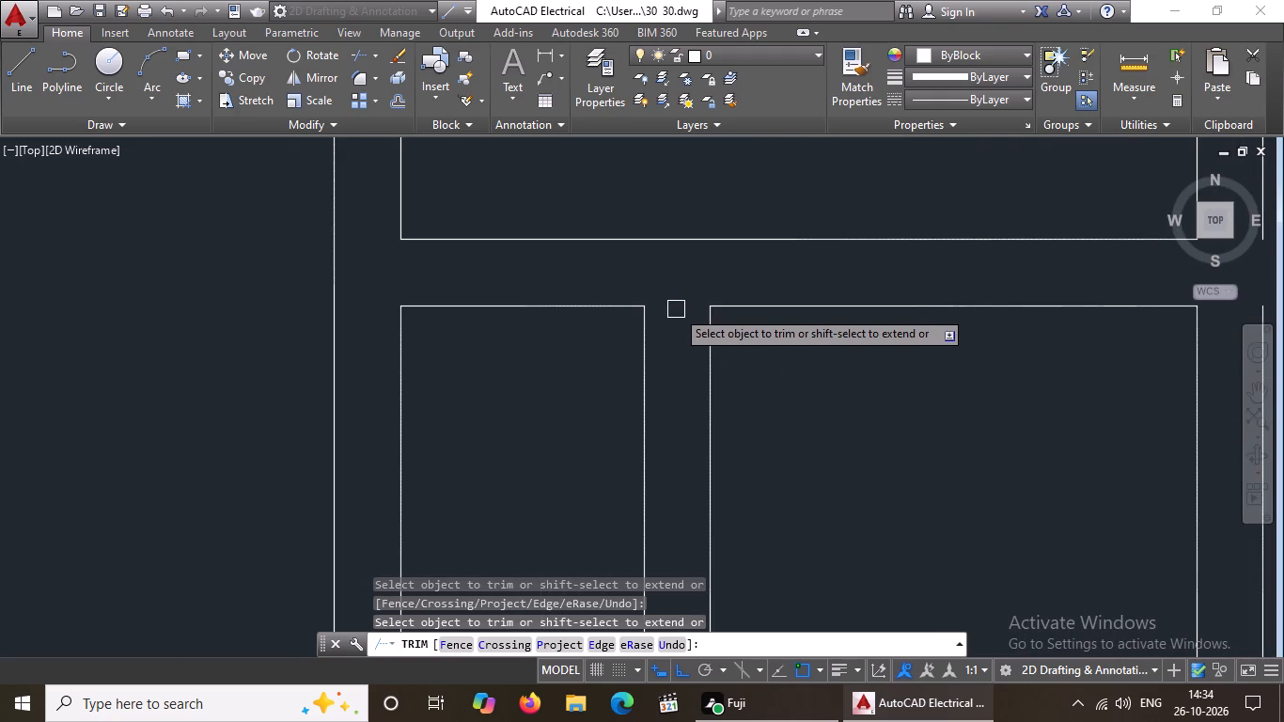
Trim the lounge partition's end crossing the wall below it, and the wall line under the partition between the open area and bath.
scroll(680, 308, "down", 4)
scroll(666, 424, "up", 3)
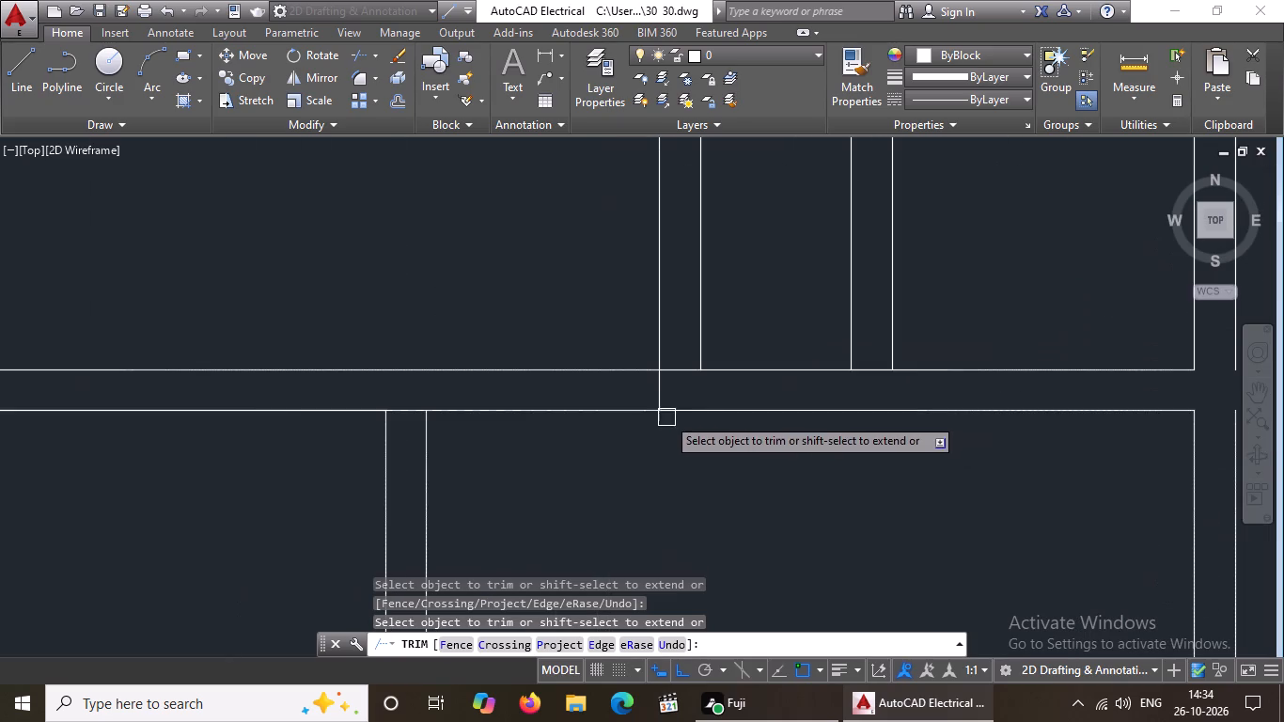
left_click(678, 370)
left_click(655, 390)
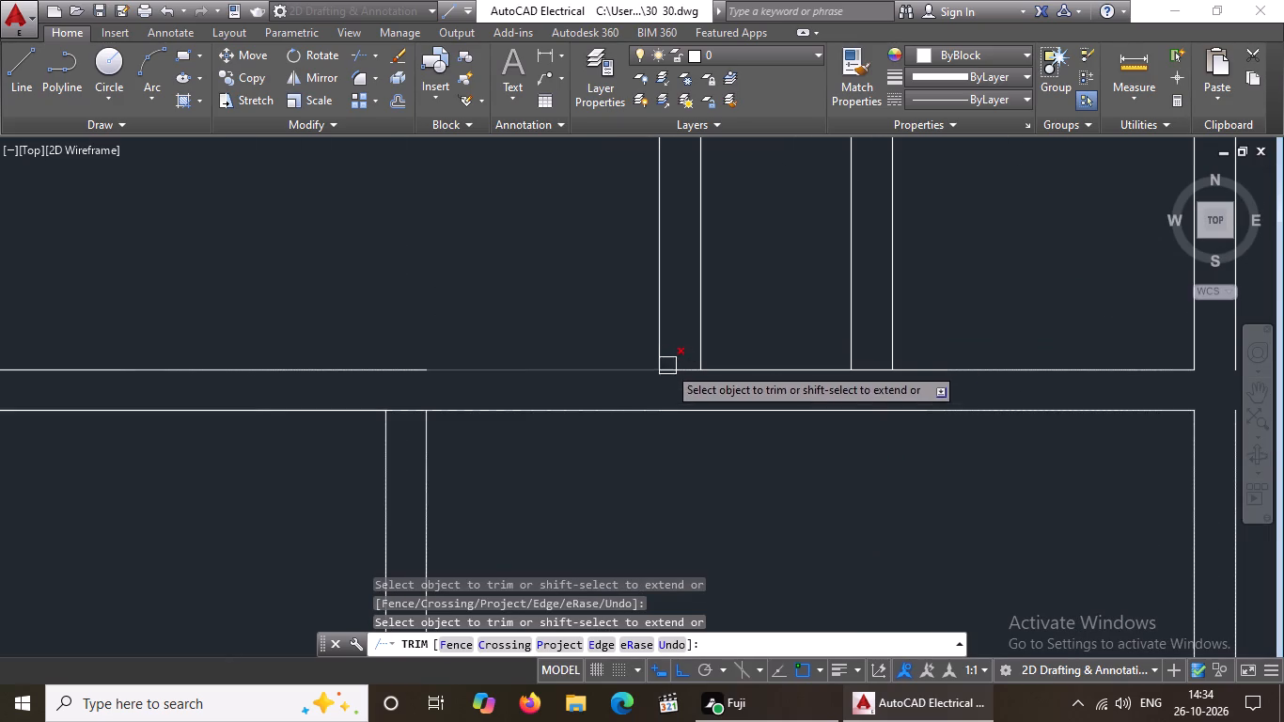
scroll(673, 382, "down", 2)
scroll(773, 393, "up", 2)
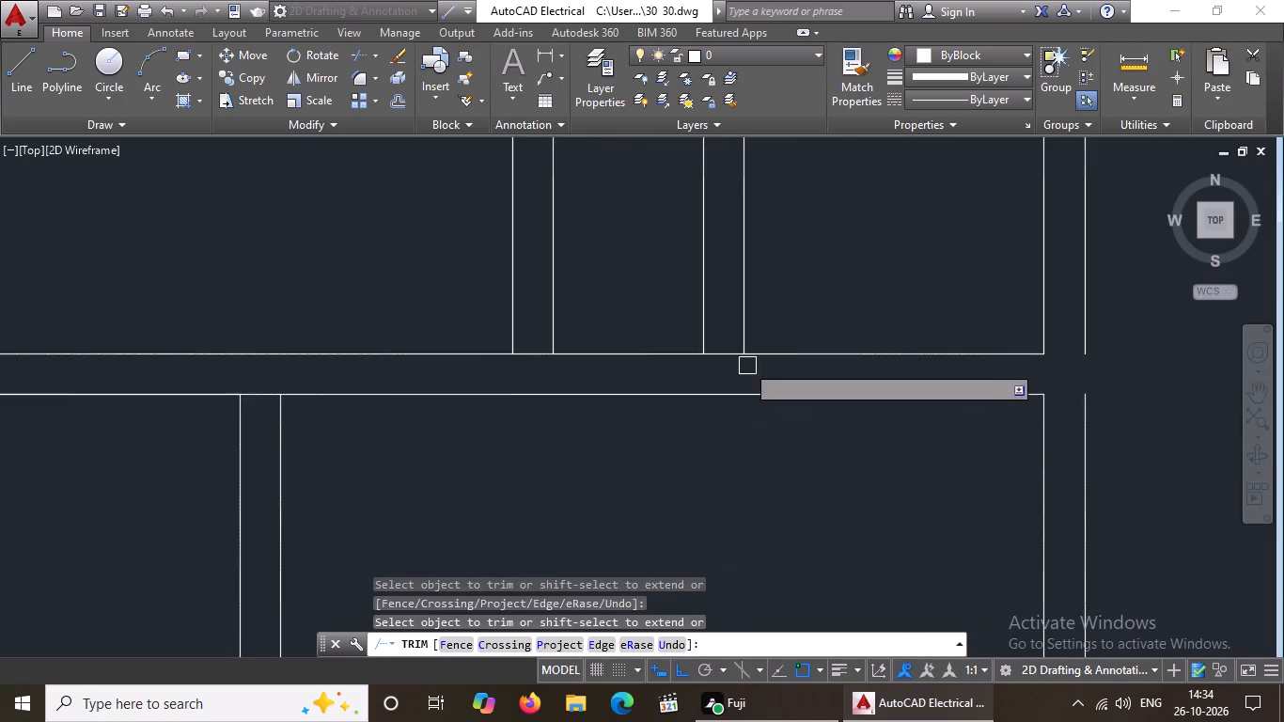
scroll(740, 358, "up", 2)
left_click(730, 352)
Trim the end of the wall line below the lounge that crosses the left outer wall.
scroll(730, 352, "down", 4)
scroll(647, 351, "up", 3)
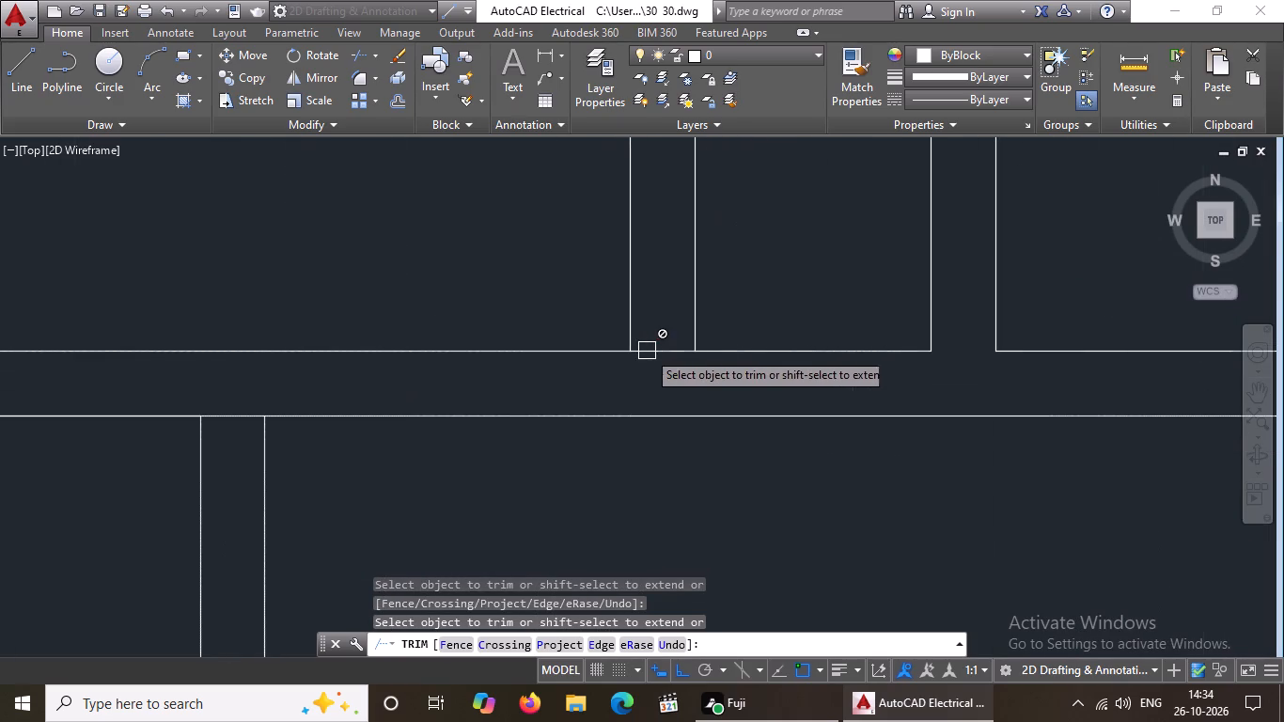
scroll(674, 342, "down", 5)
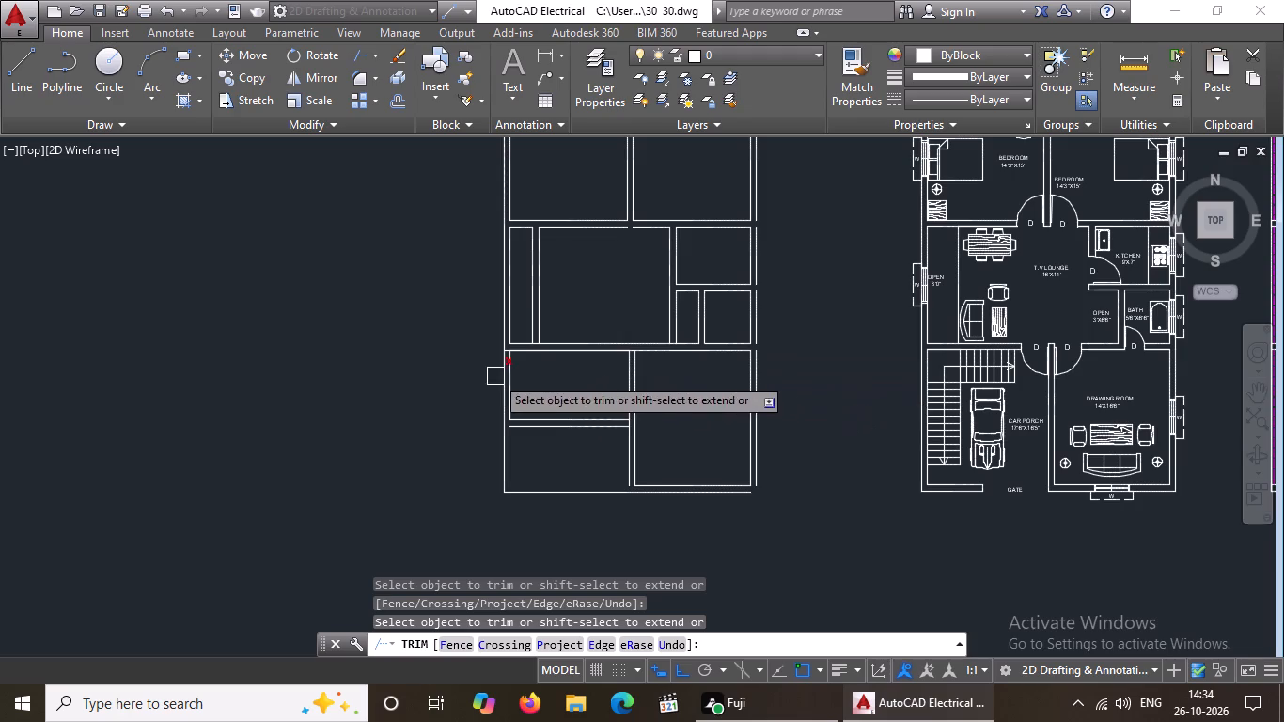
scroll(496, 374, "up", 3)
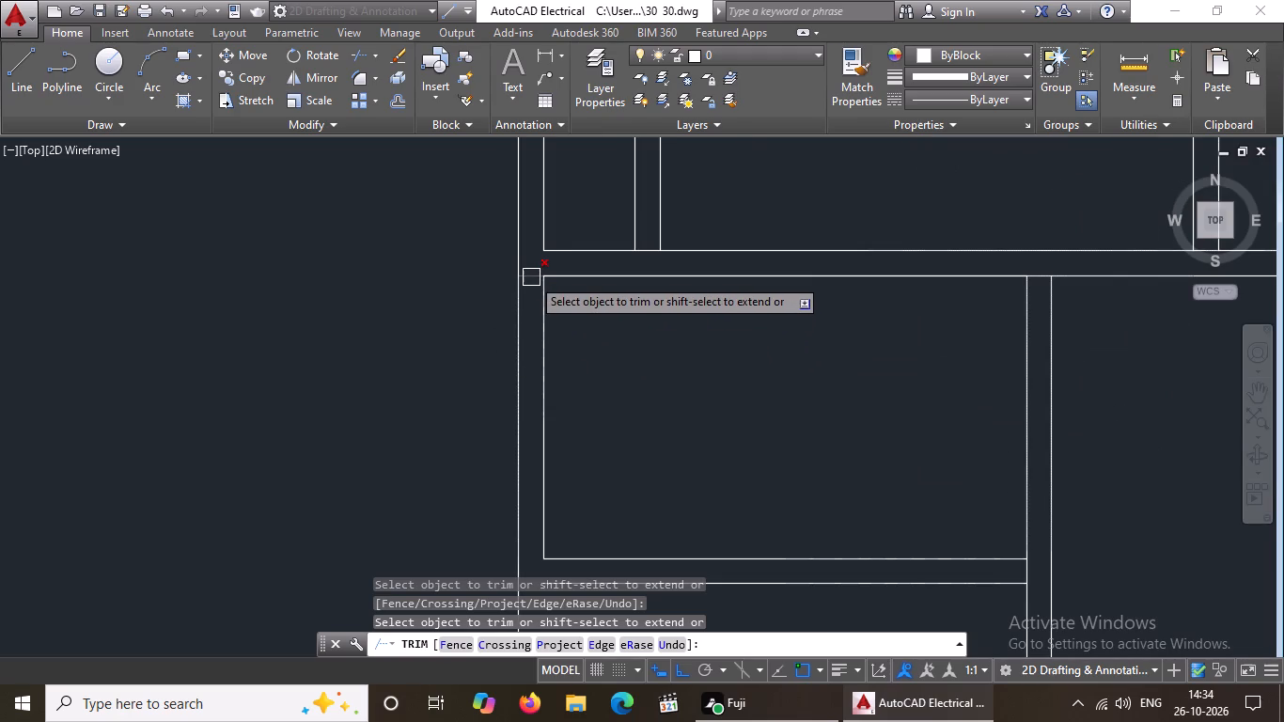
left_click(531, 277)
Erase the short leftover line between the two partition lines at the lounge's lower right corner.
scroll(554, 287, "down", 4)
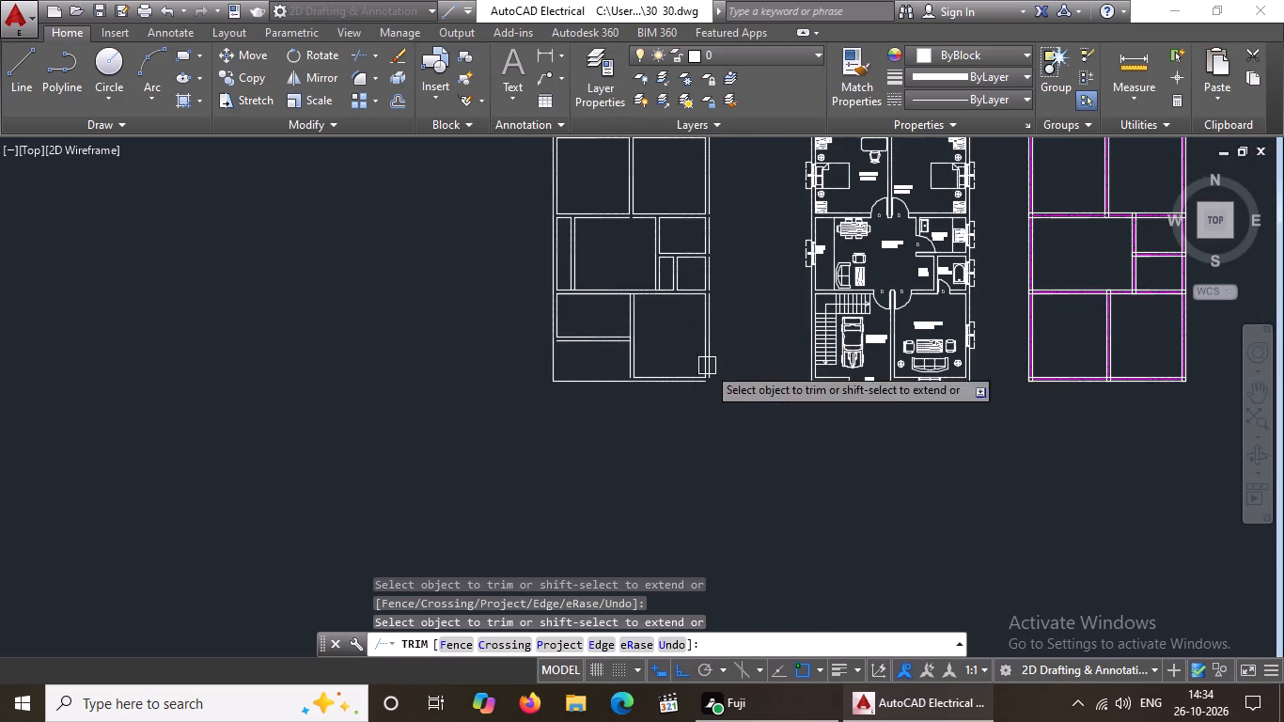
scroll(597, 241, "up", 3)
key("Escape")
scroll(854, 450, "up", 3)
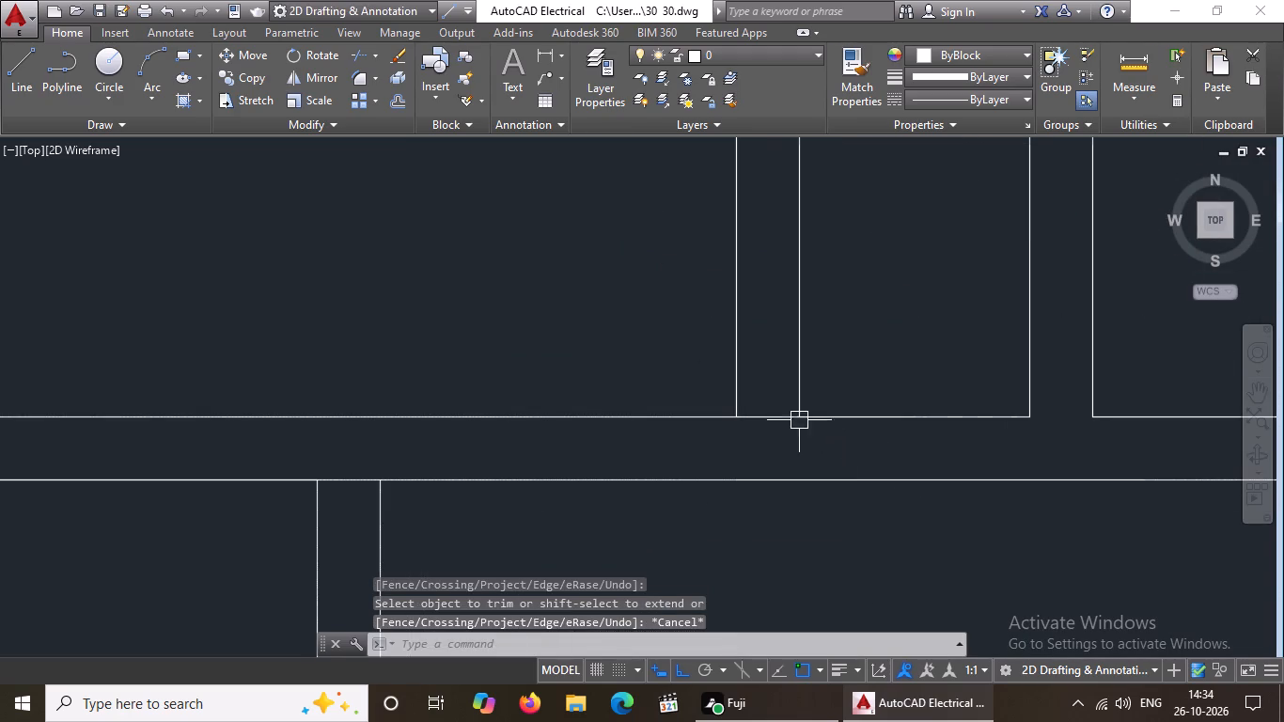
left_click(775, 412)
key("Delete")
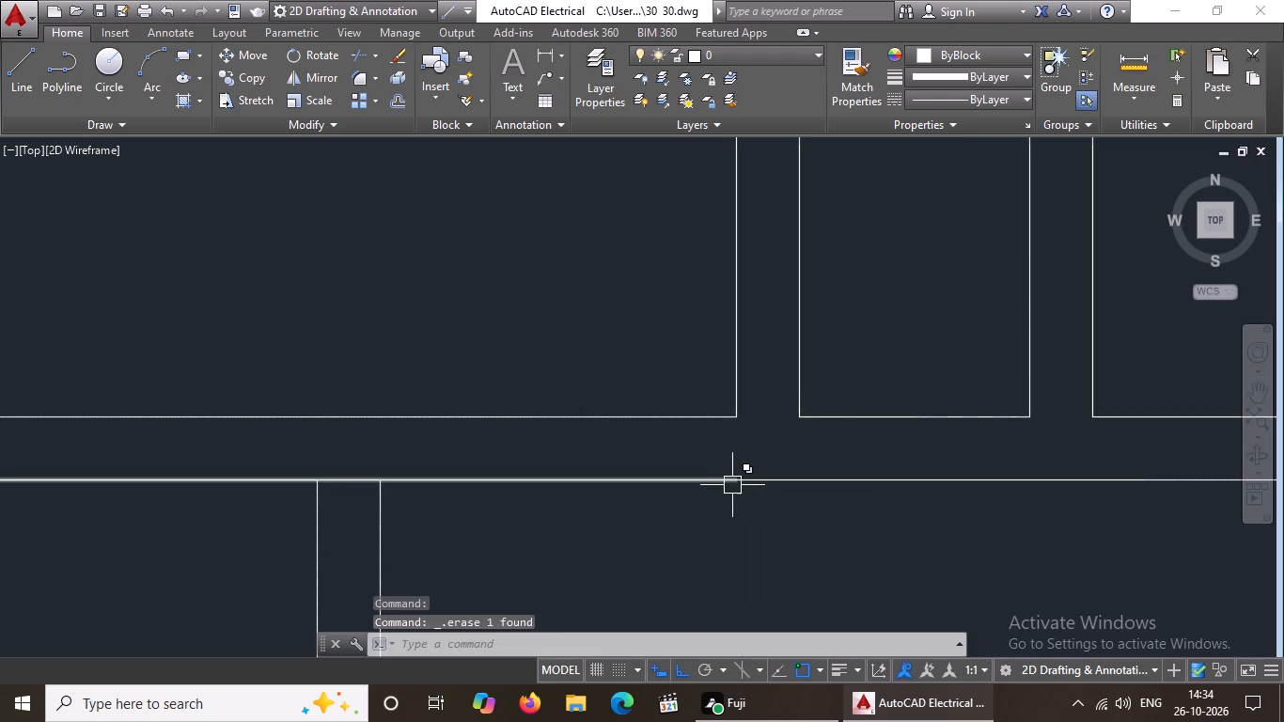
key("Escape")
scroll(728, 448, "down", 5)
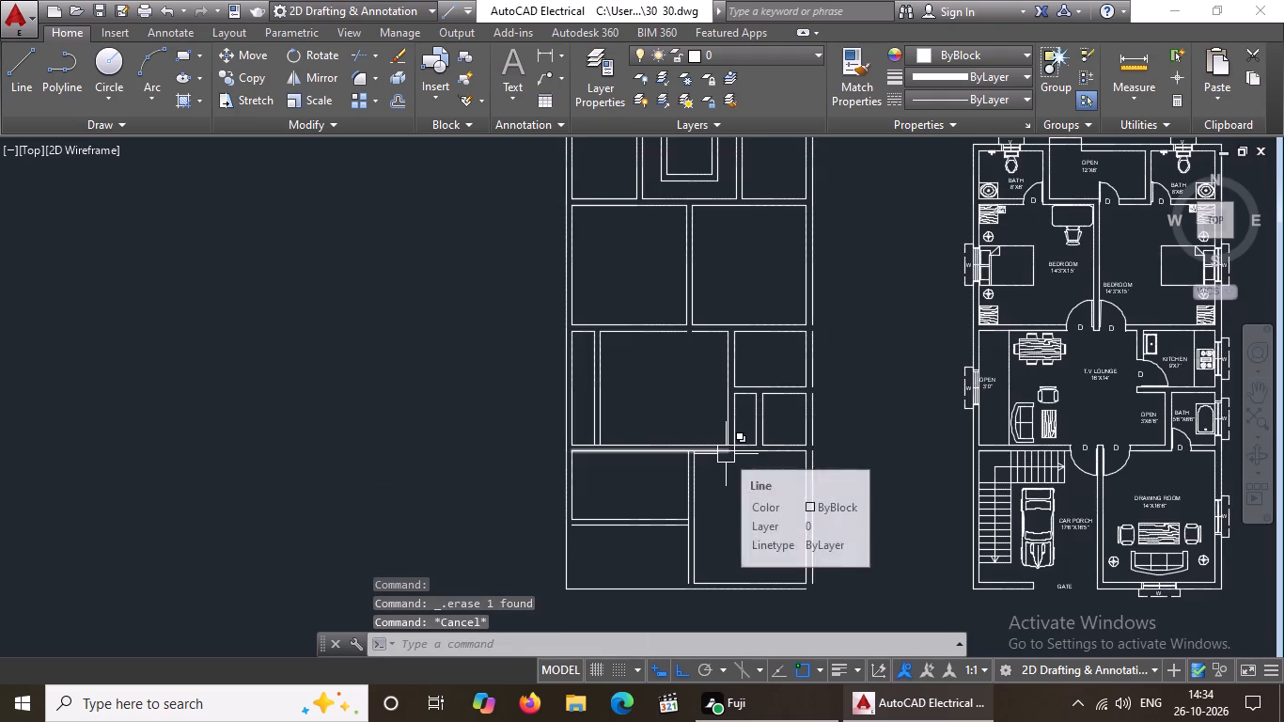
key("Escape")
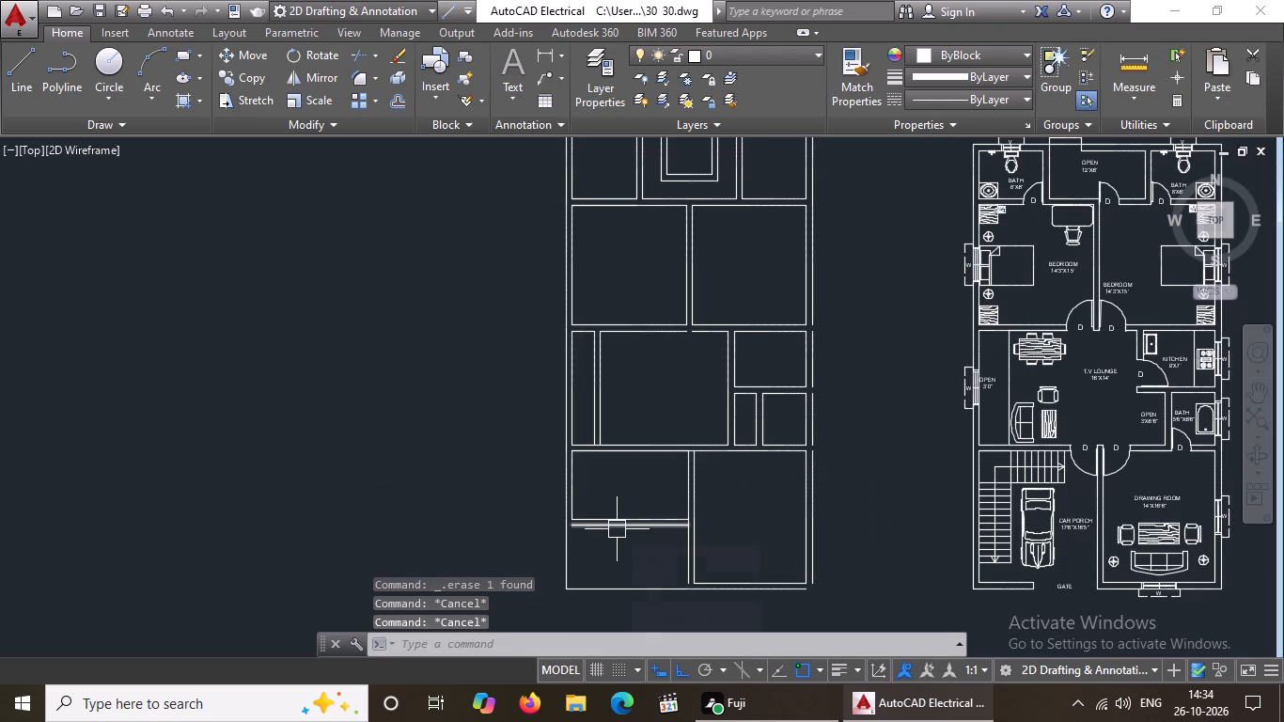
Extend the car porch cross wall's lower line to the left outer line, and the central partition's left line down to the bottom outer line.
type("EX")
key("space")
key("space")
scroll(632, 530, "up", 3)
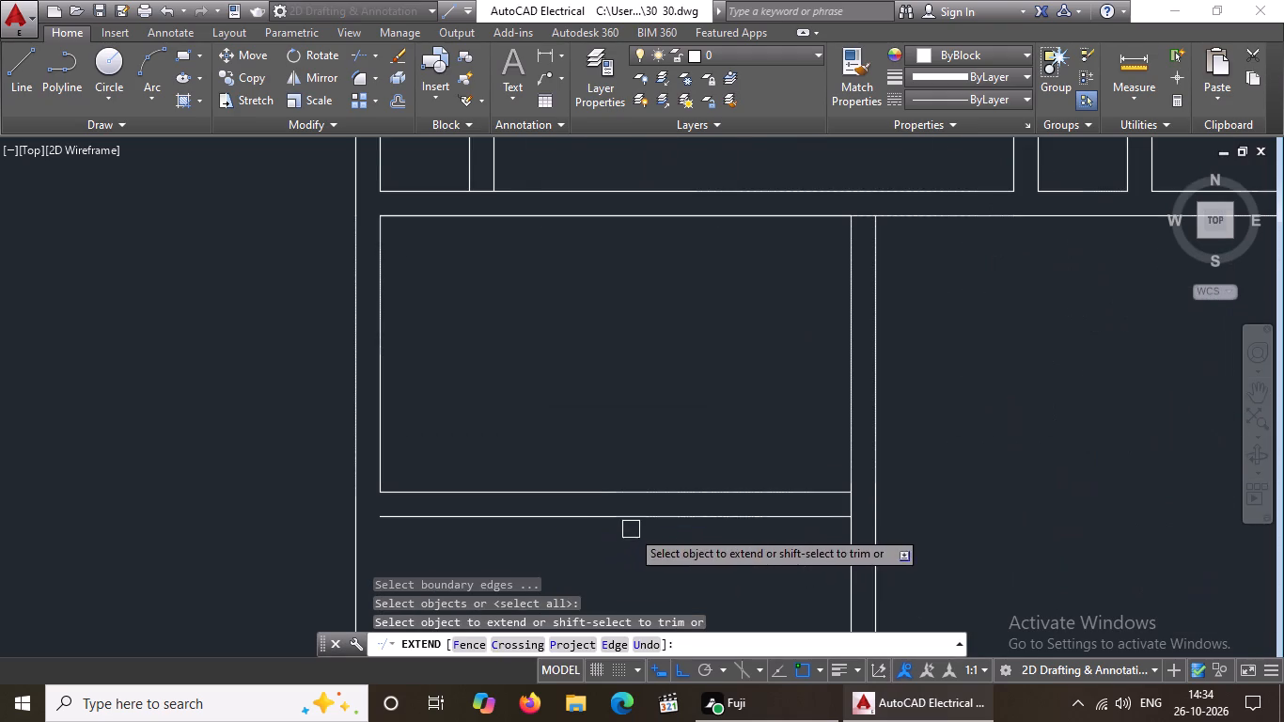
left_click(519, 523)
scroll(678, 432, "down", 2)
scroll(735, 588, "up", 2)
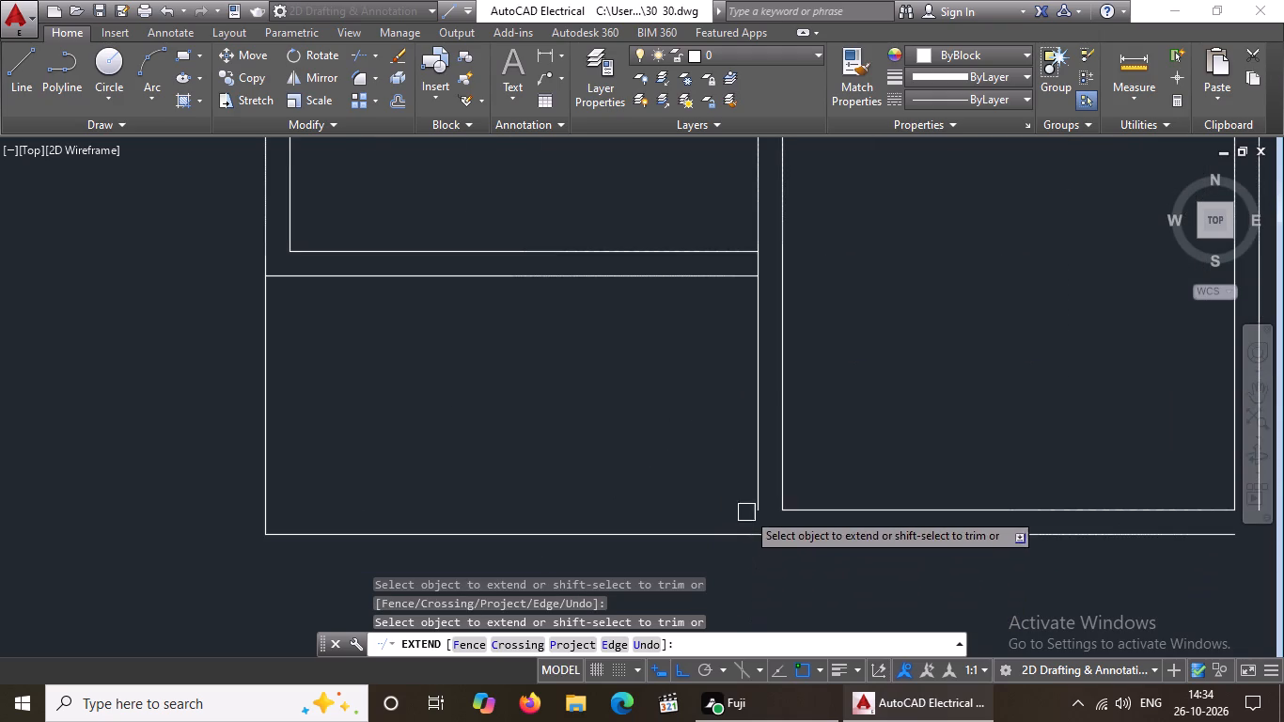
left_click(757, 476)
Fillet the bottom outer line with the right outer line into a sharp corner beside the drawing room.
scroll(759, 469, "down", 4)
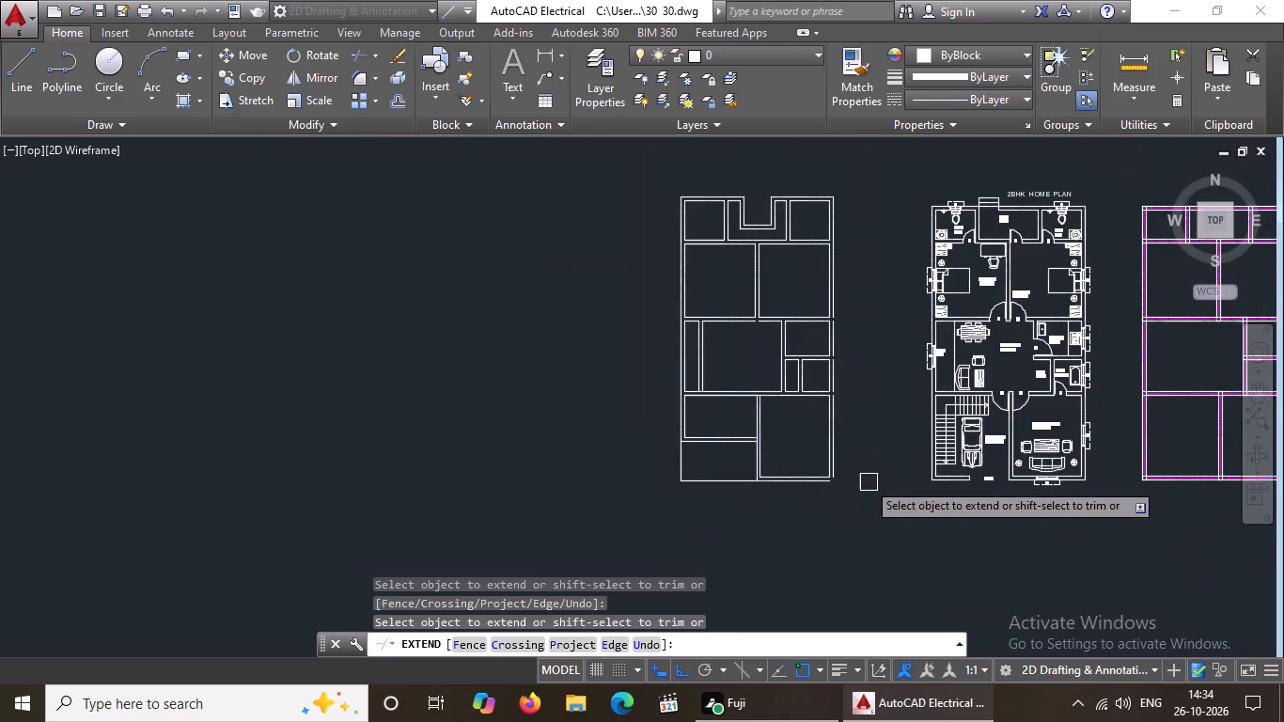
scroll(863, 479, "up", 3)
key("Escape")
type("F")
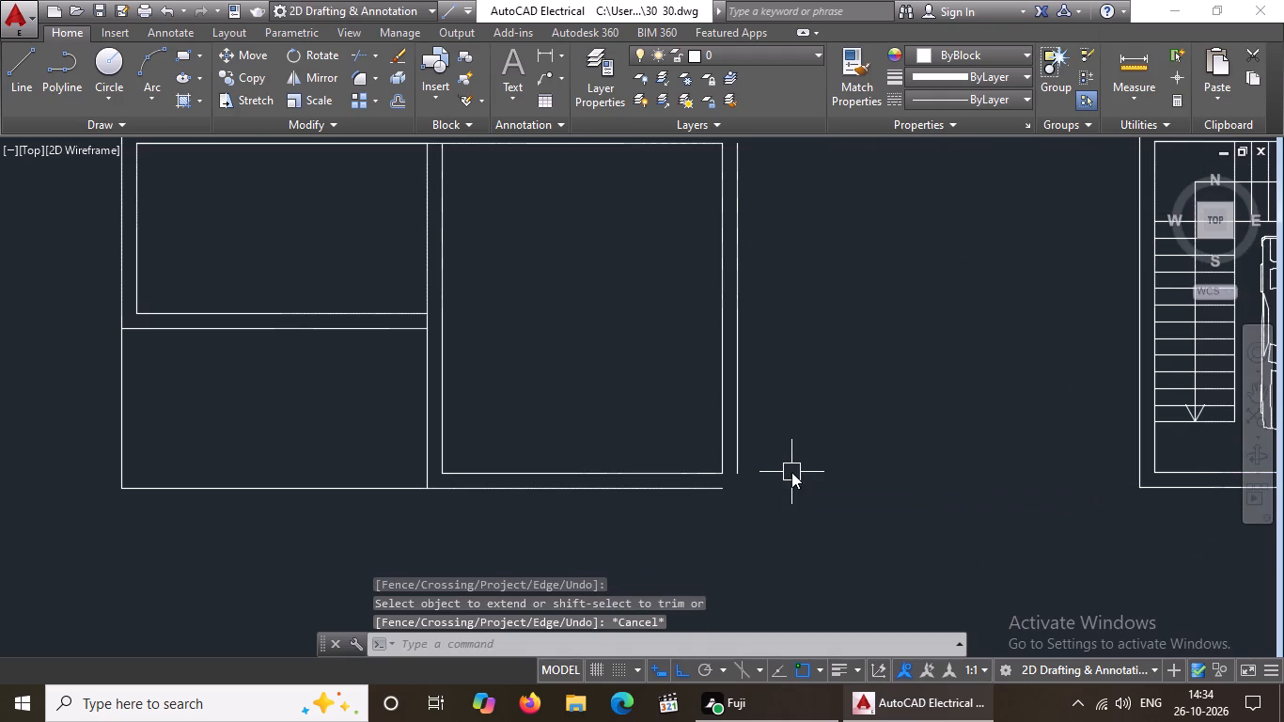
key("space")
left_click(714, 494)
left_click(738, 450)
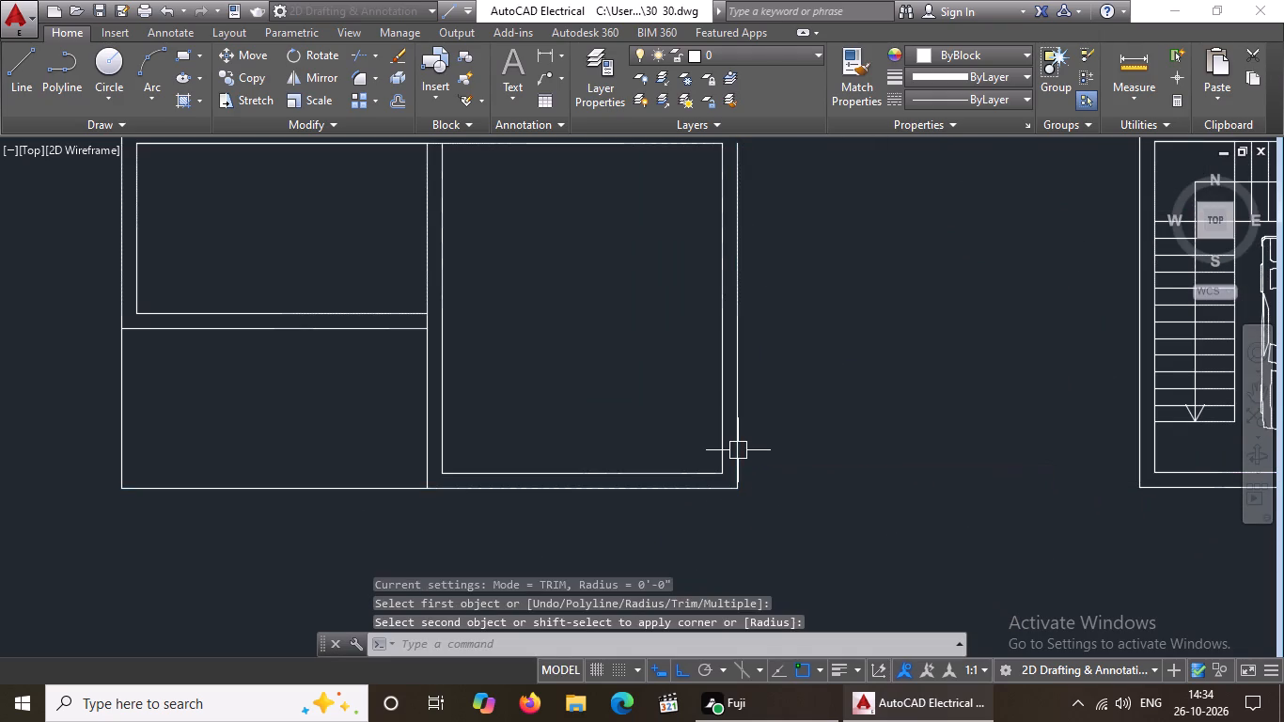
Trim the short wall line pieces across the central partition's junctions and below the narrow open strip's partition beside the lounge.
middle_click_drag(553, 420, 555, 423)
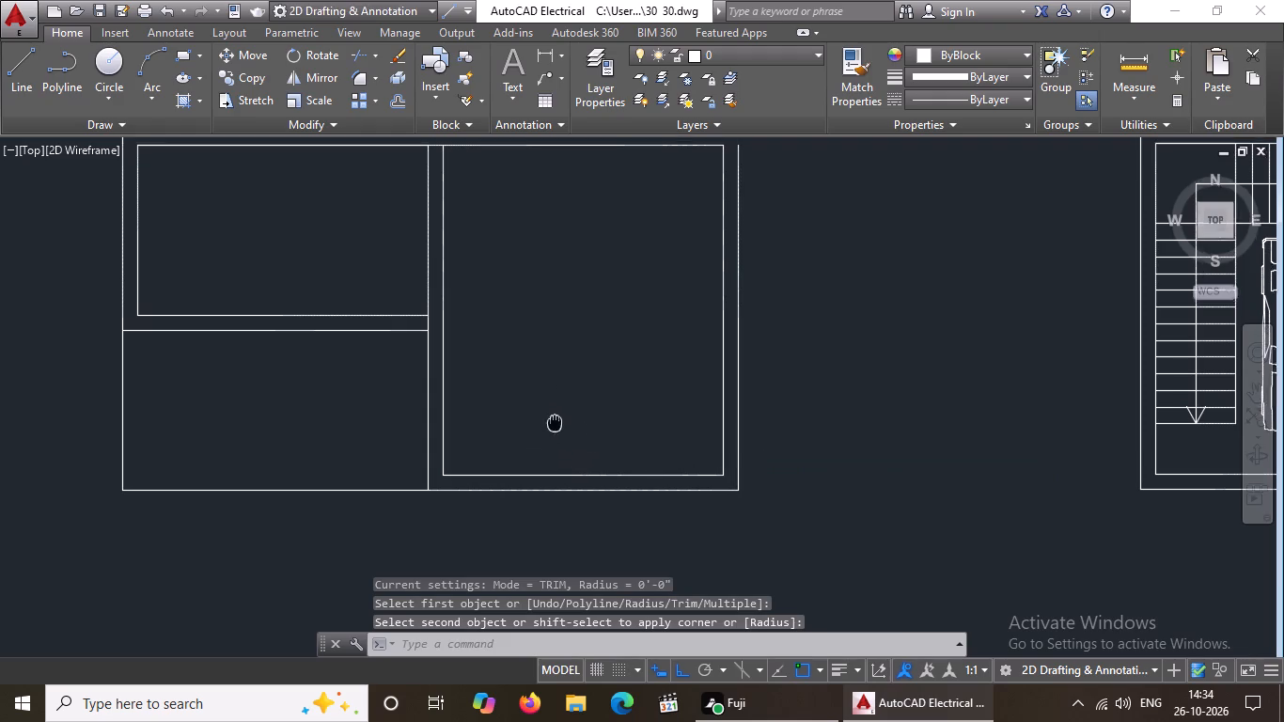
middle_click_drag(555, 423, 600, 510)
key("Escape")
type("TR")
key("space")
key("space")
scroll(476, 435, "up", 2)
left_click(470, 386)
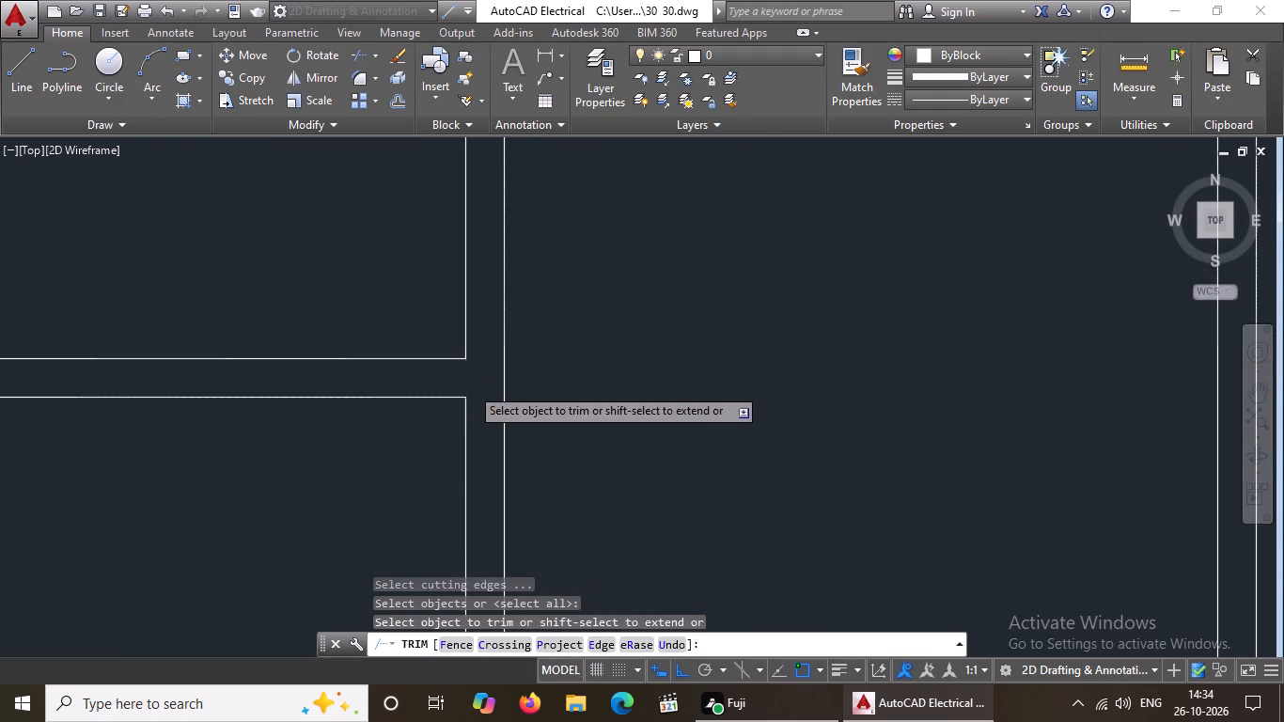
scroll(496, 376, "down", 2)
scroll(487, 195, "up", 2)
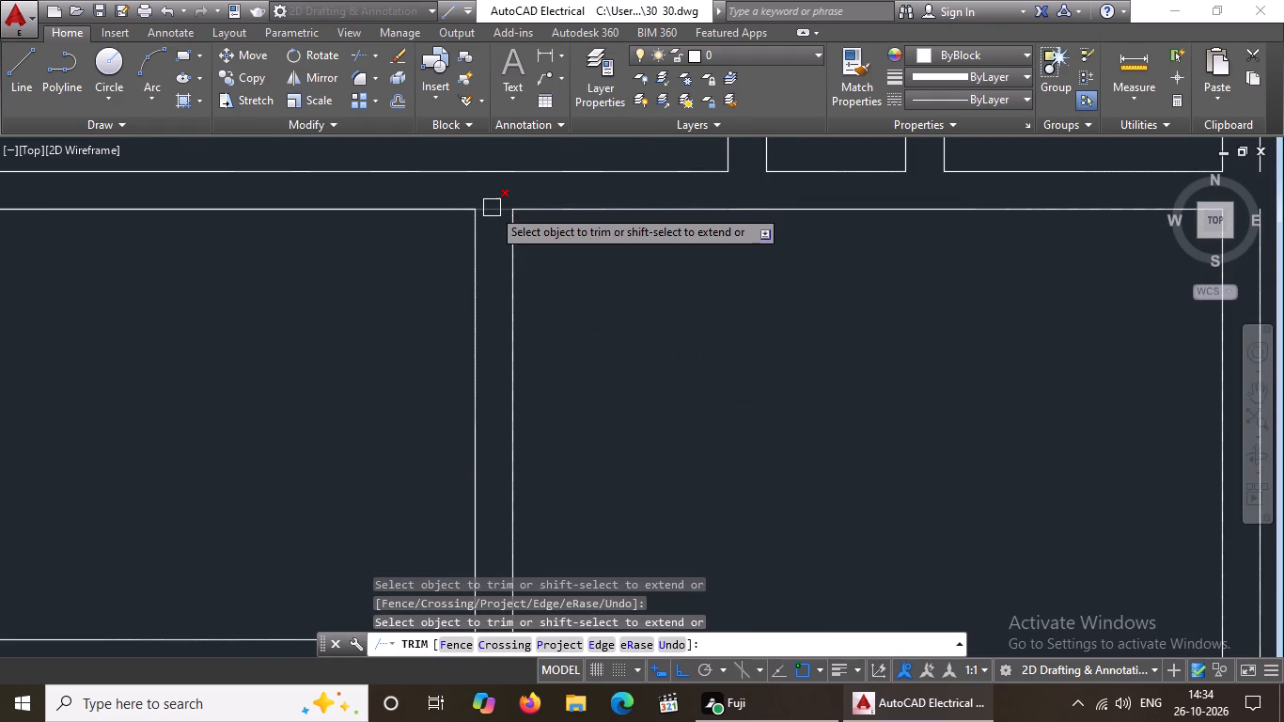
left_click(492, 208)
scroll(585, 304, "down", 3)
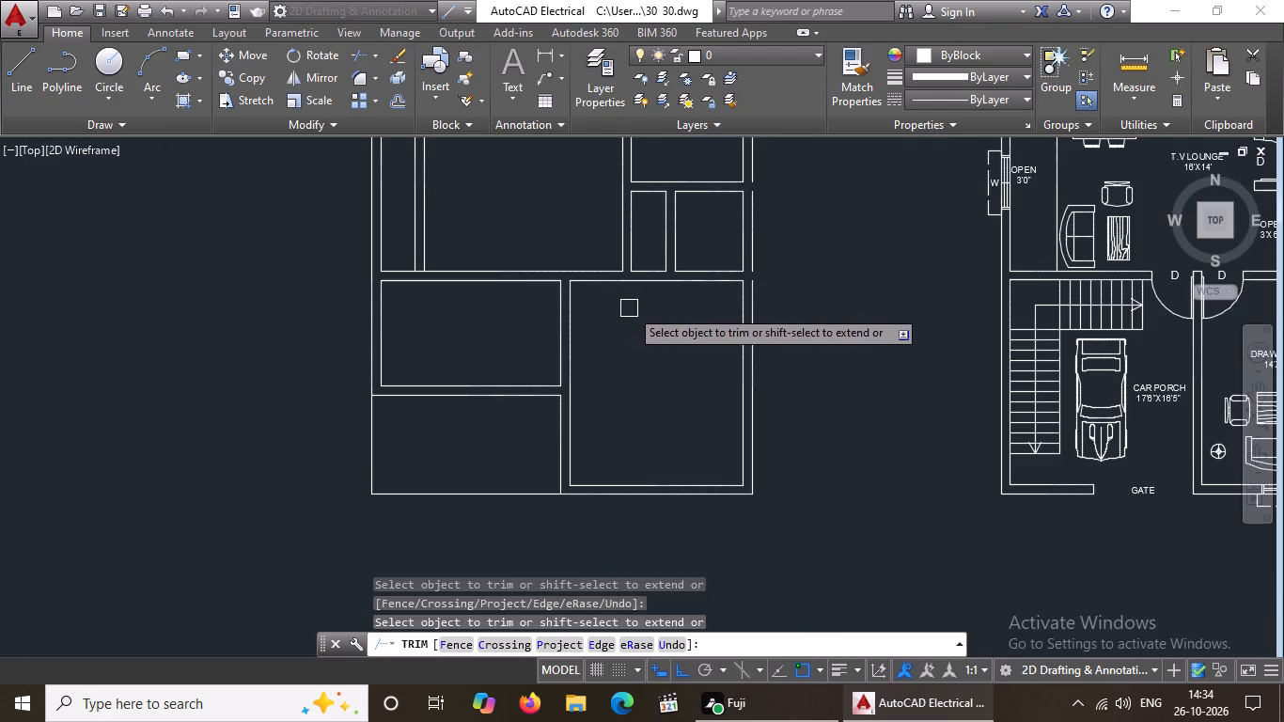
scroll(425, 263, "up", 2)
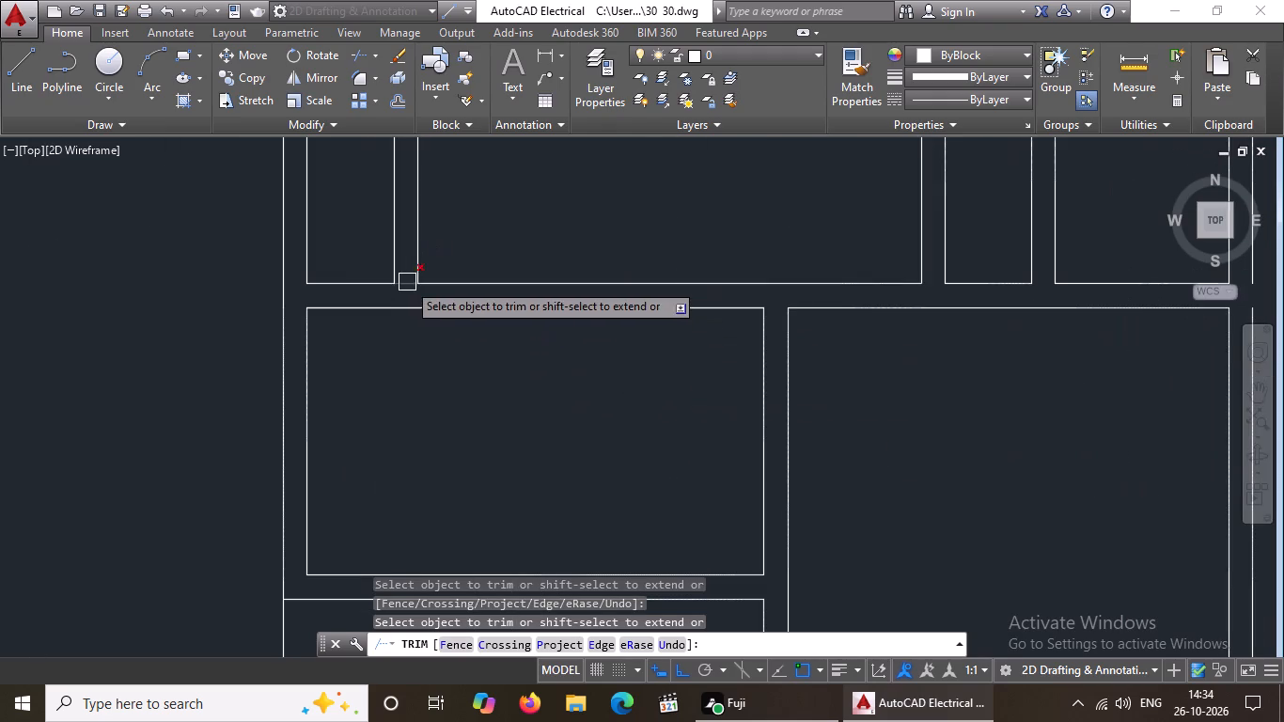
left_click(407, 282)
scroll(719, 391, "down", 3)
middle_click_drag(783, 438, 748, 495)
key("Escape")
Extend the right outer wall line segments to close the gaps beside the drawing room, bath, kitchen and bedroom junctions.
type("EX")
key("Return")
key("Return")
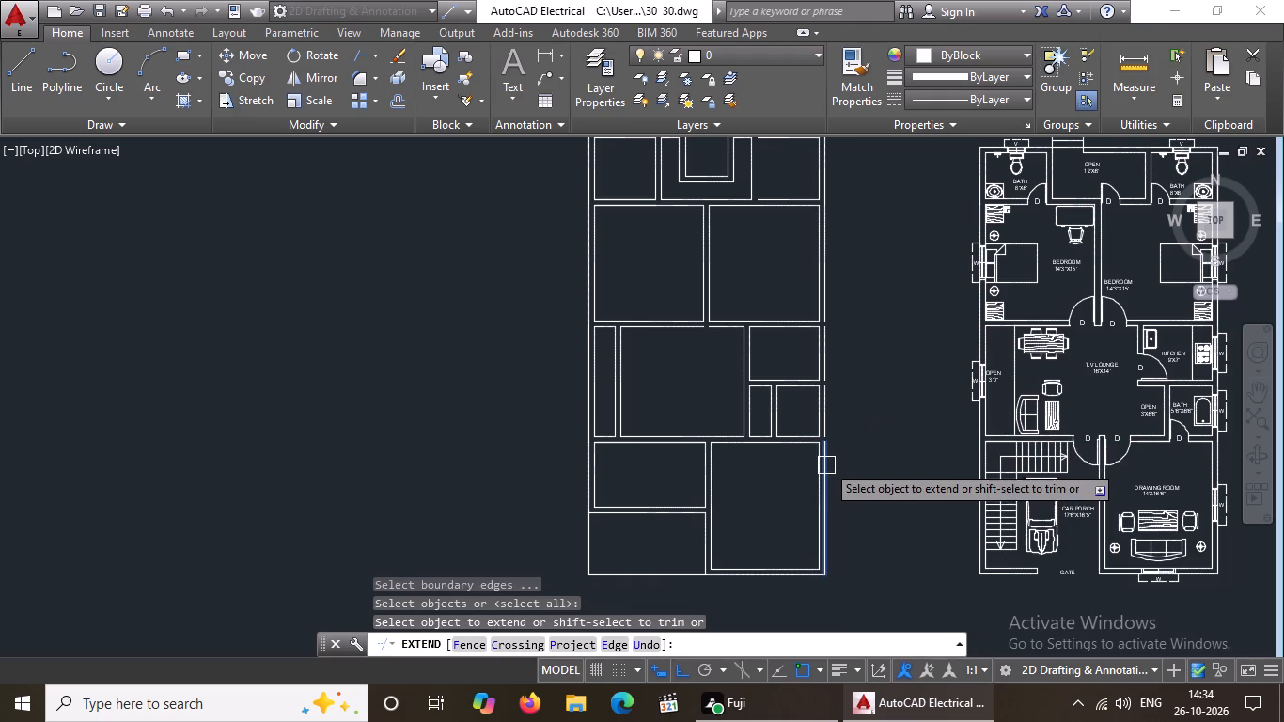
left_click(823, 417)
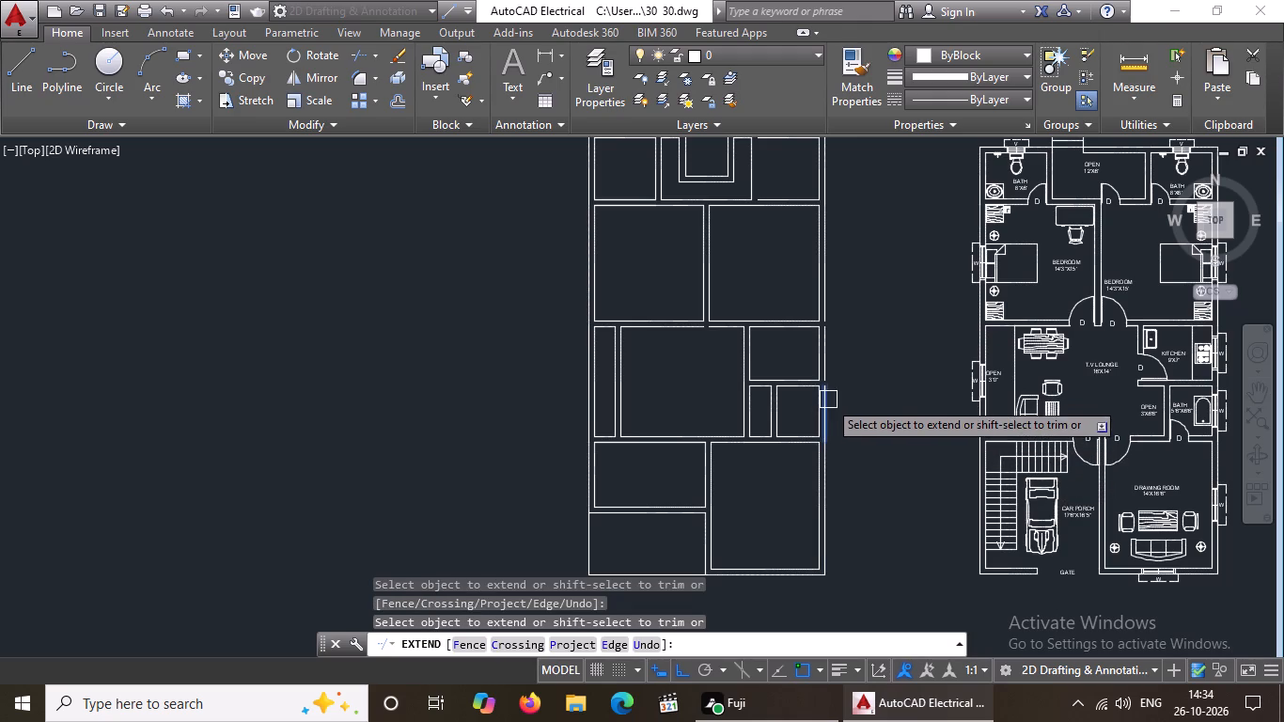
scroll(829, 402, "up", 3)
left_click(809, 348)
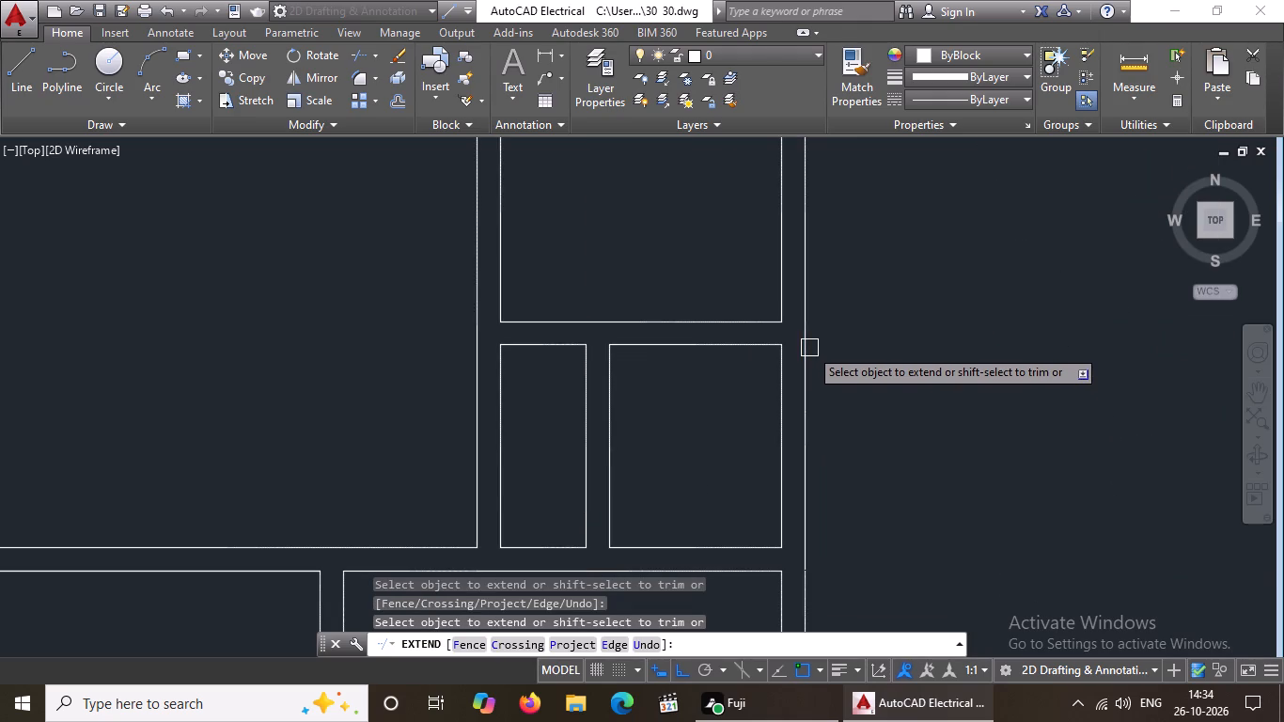
scroll(809, 360, "down", 3)
scroll(810, 329, "up", 2)
left_click(800, 291)
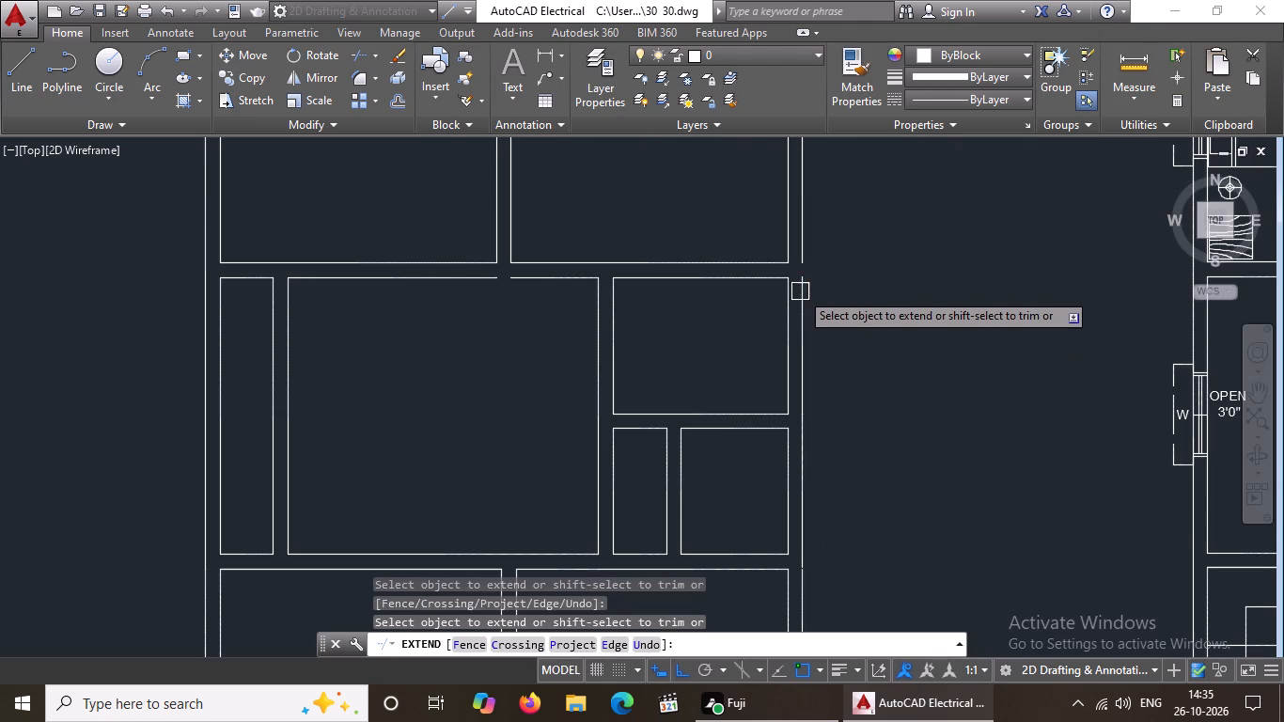
left_click(805, 249)
left_click(802, 257)
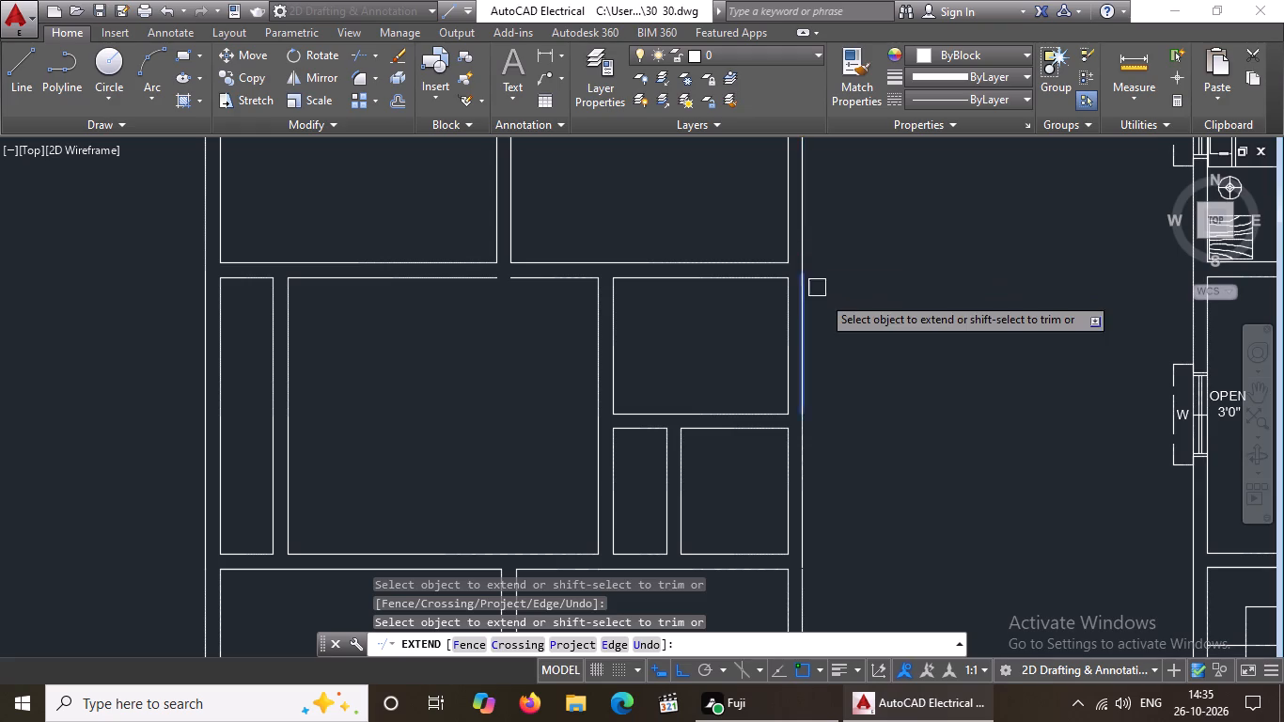
scroll(842, 322, "down", 3)
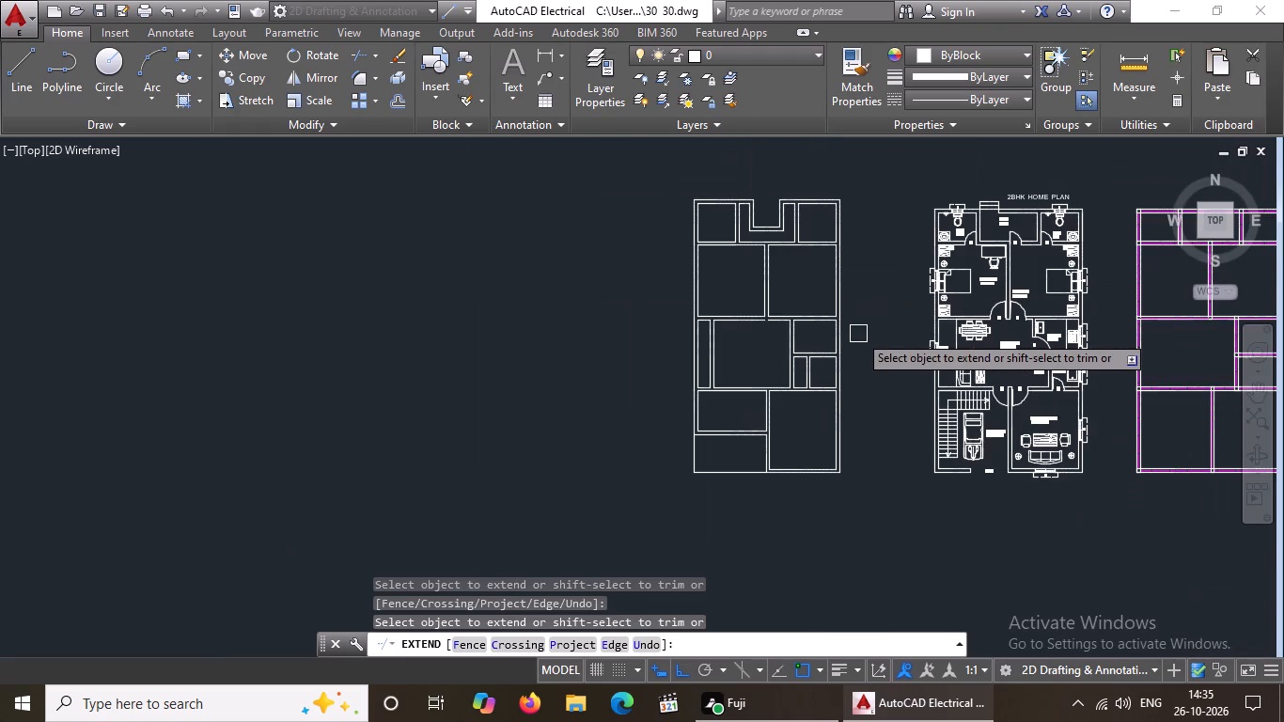
key("Escape")
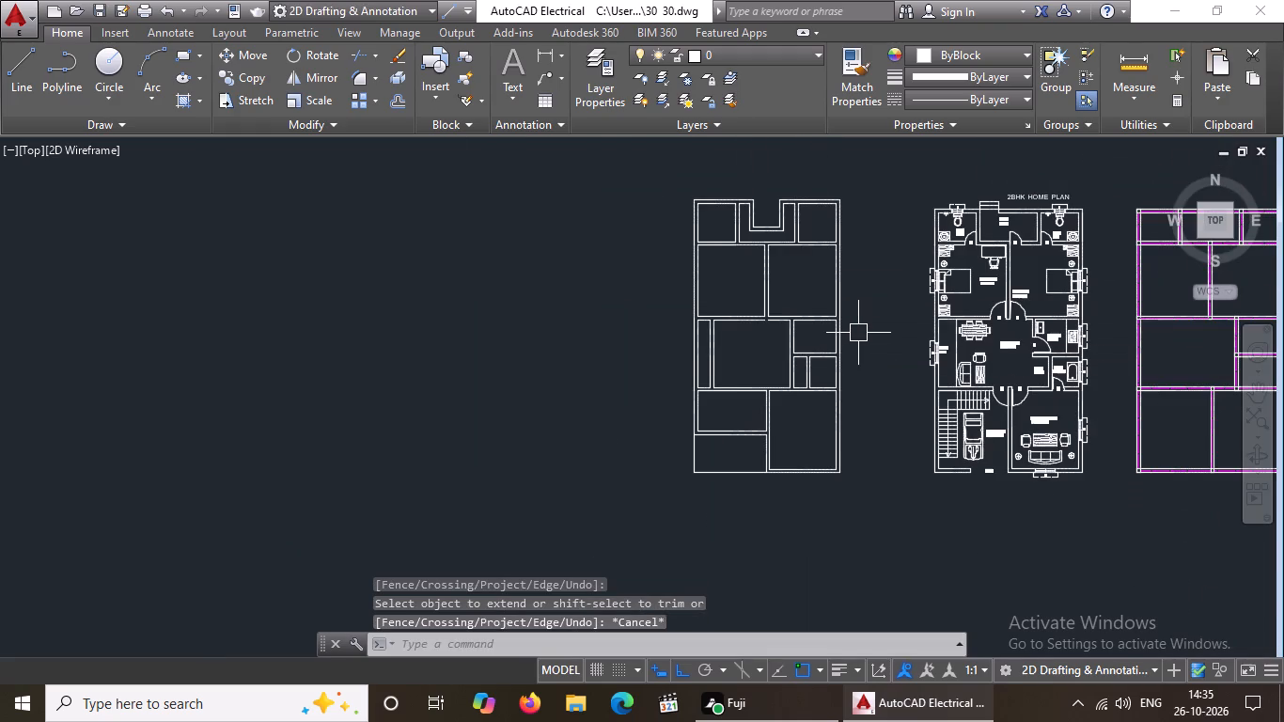
Draw a line 3'6" down from the plan's bottom right outer corner, continuing horizontally to just short of the left outer wall.
middle_click_drag(858, 333, 853, 352)
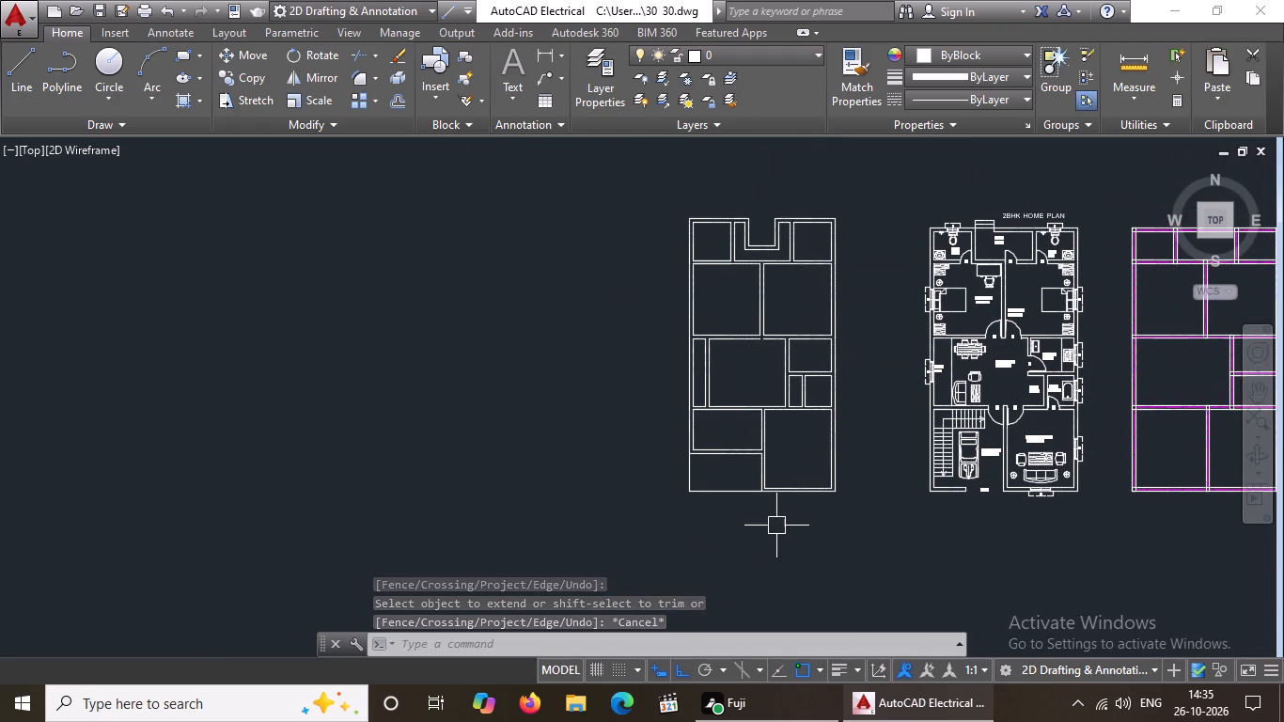
scroll(775, 550, "up", 2)
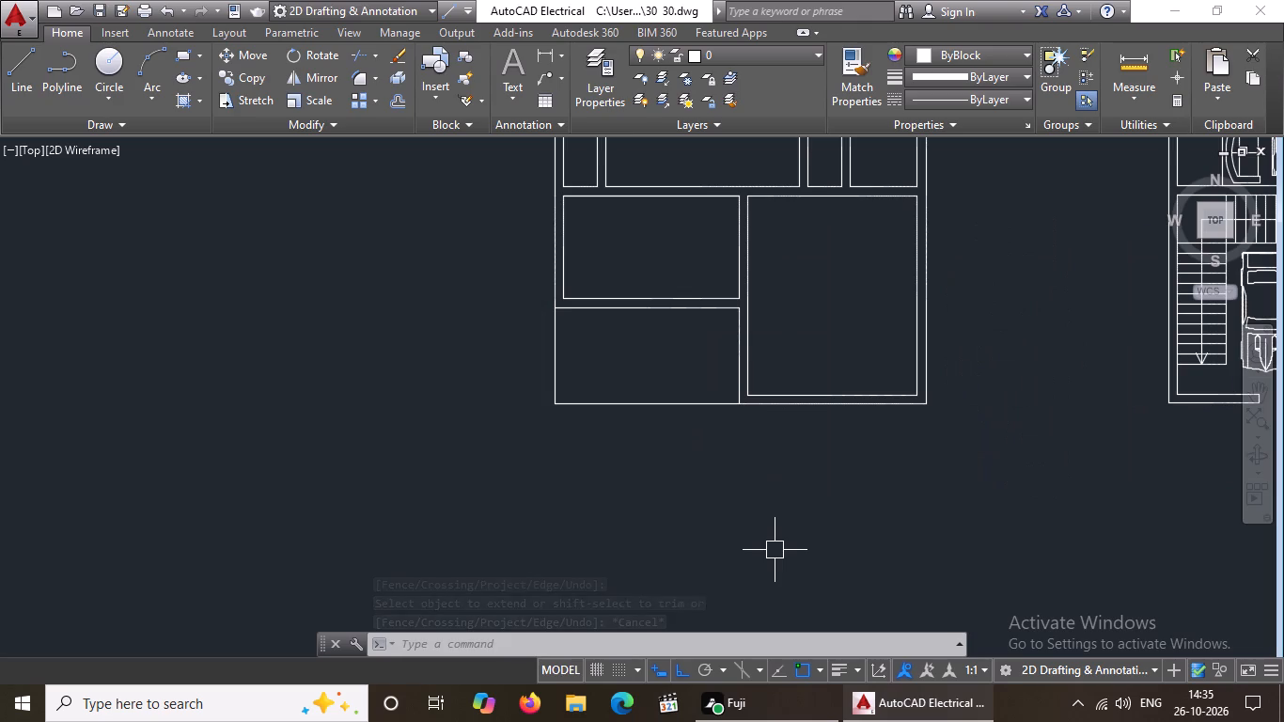
left_click(29, 65)
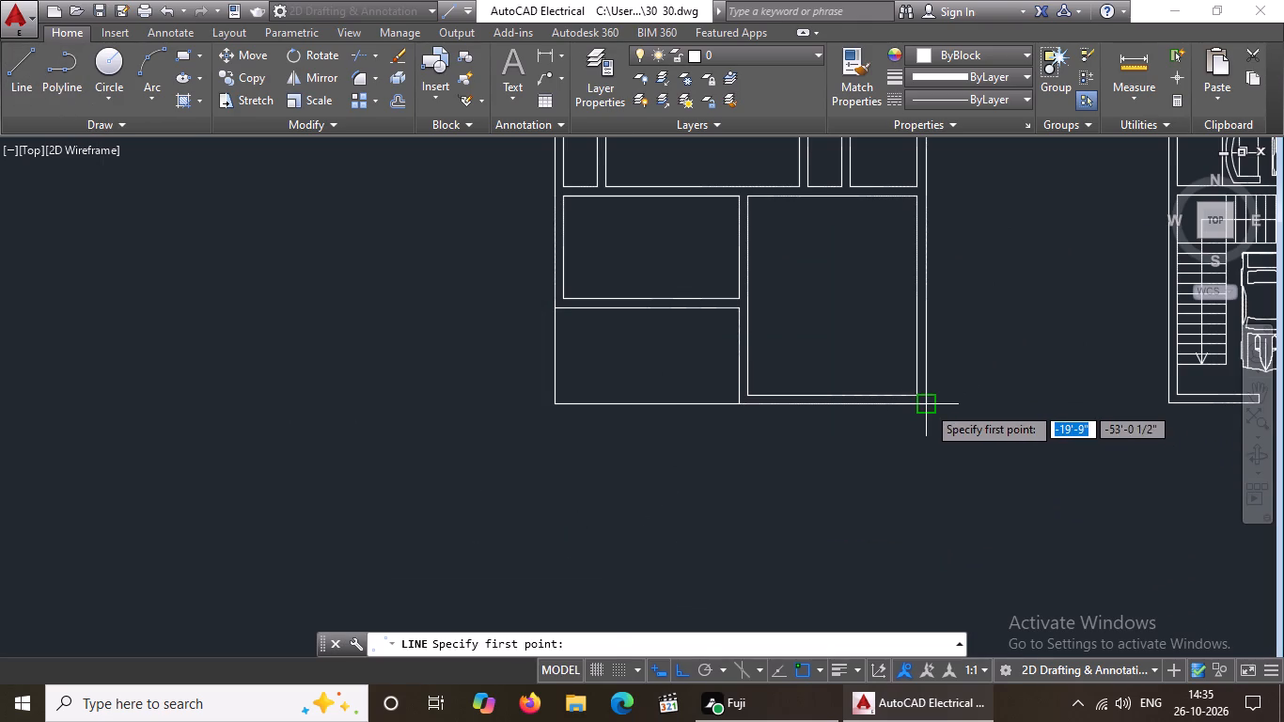
left_click(928, 404)
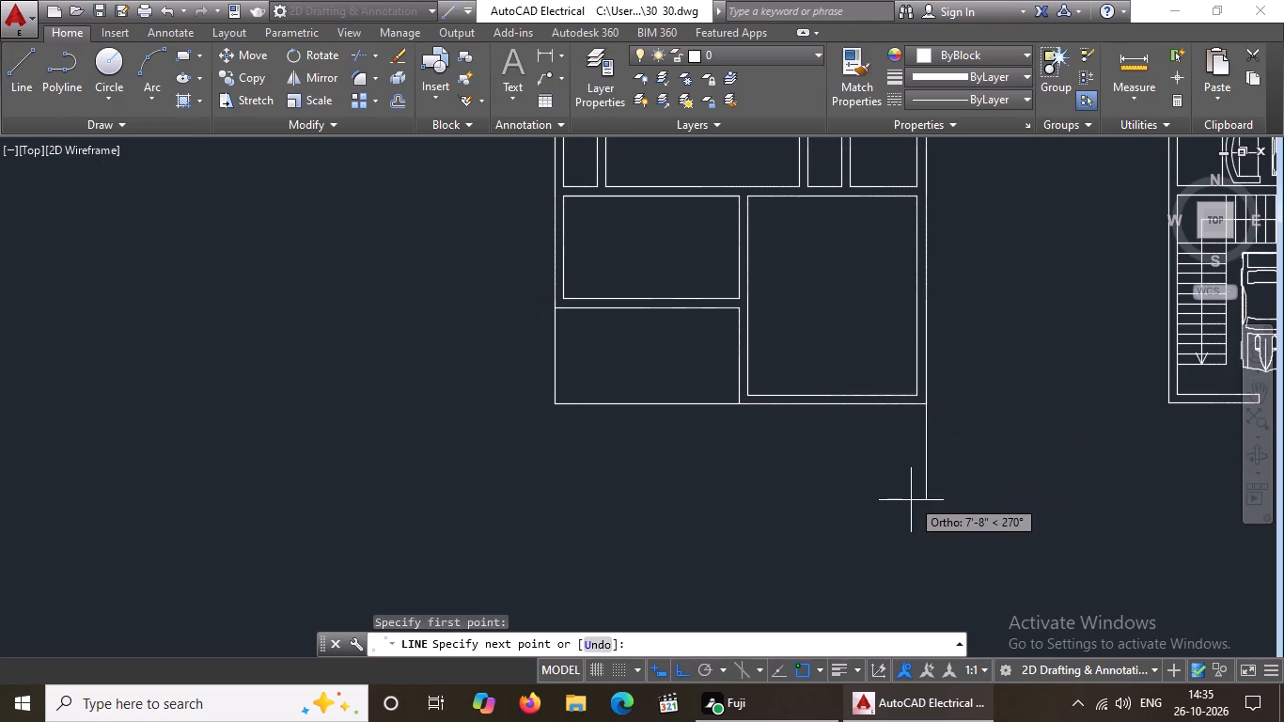
type("3'")
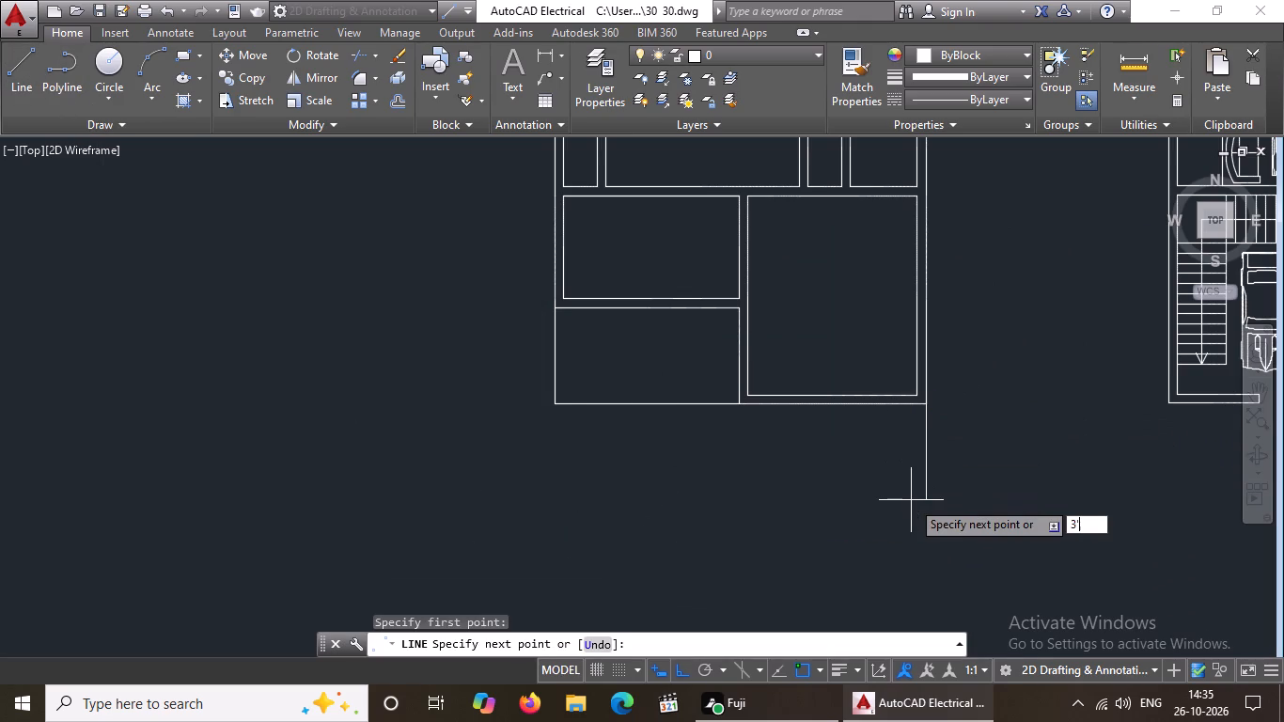
type("6\"")
key("Return")
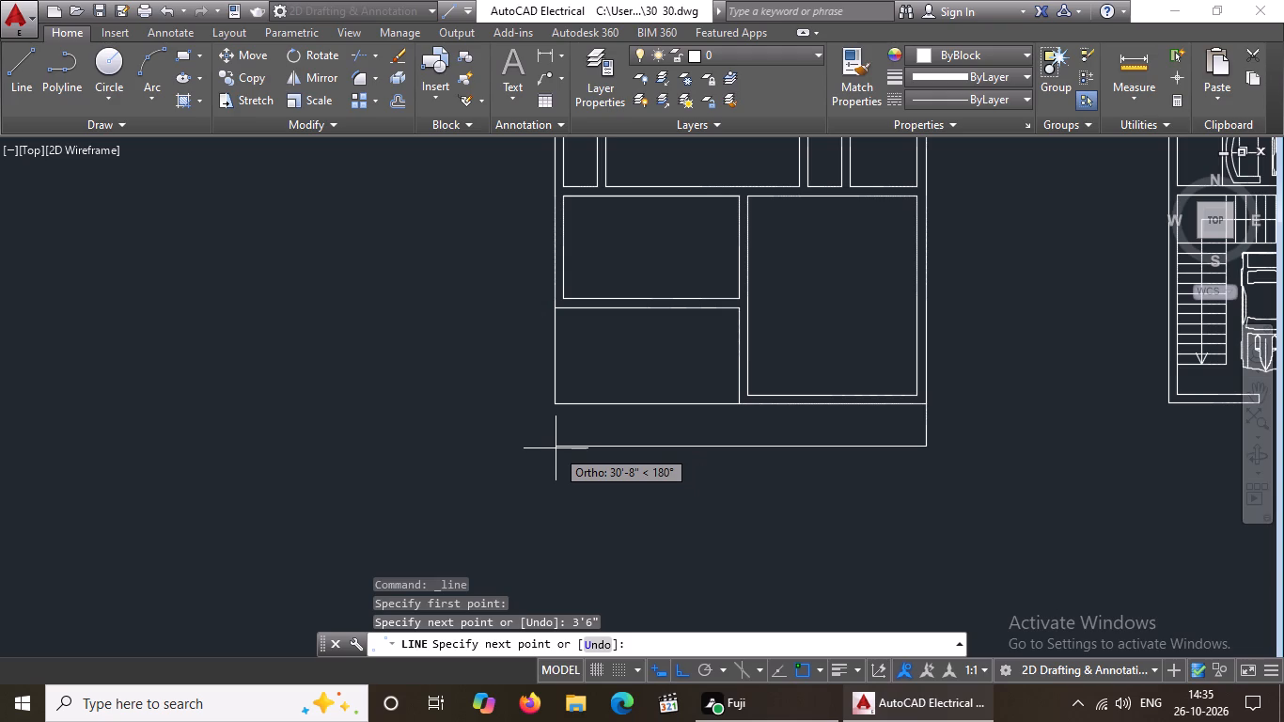
left_click(568, 444)
key("Escape")
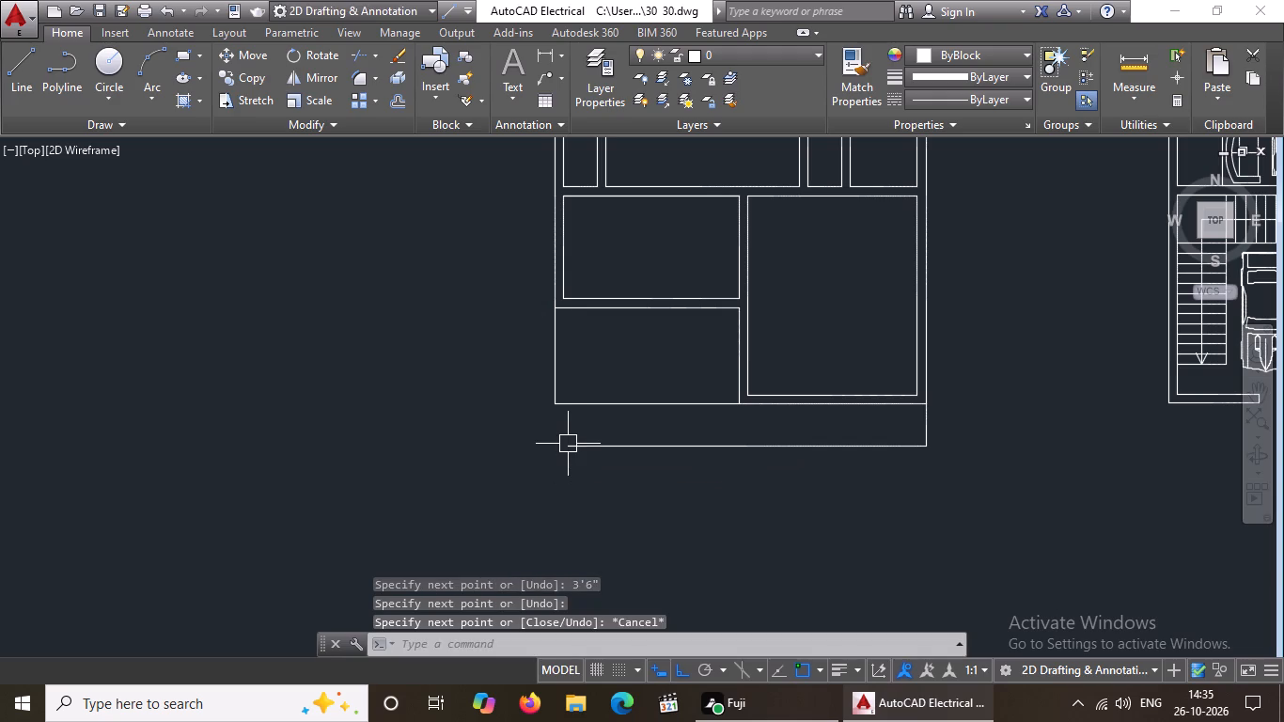
Fillet the left outer wall line with the new bottom line into a sharp corner.
type("F")
key("space")
left_click(549, 368)
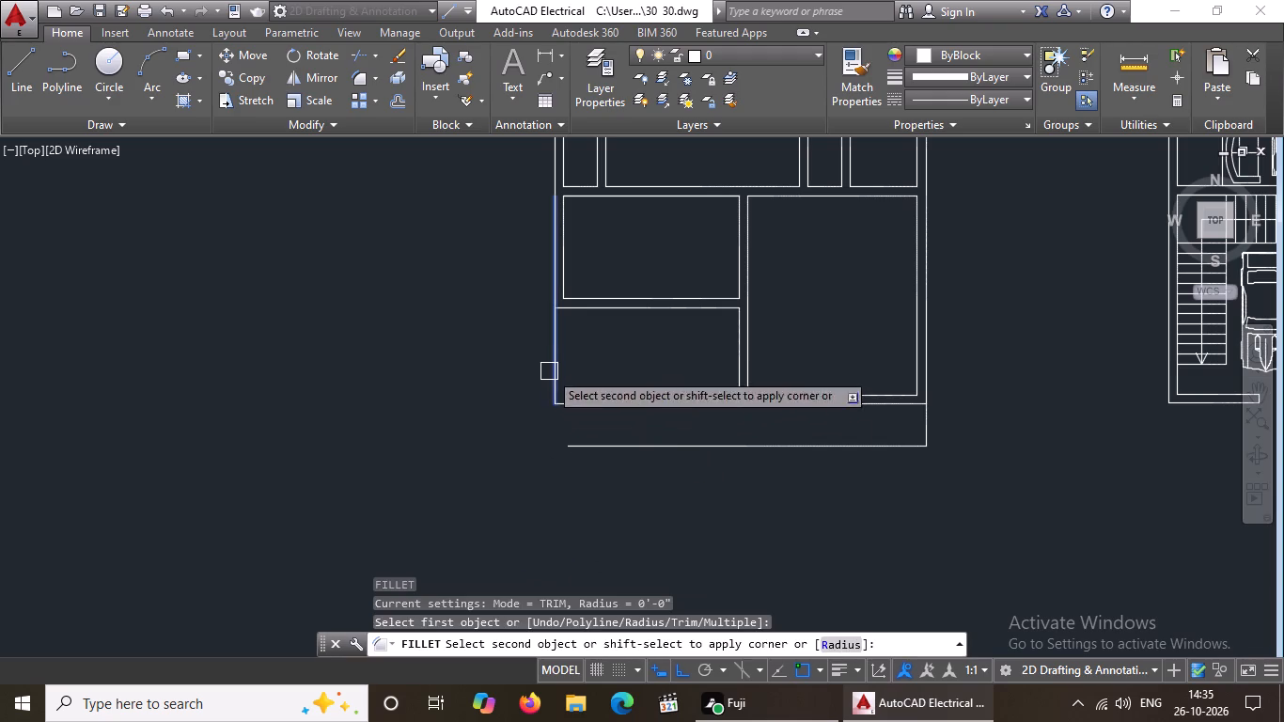
left_click(589, 448)
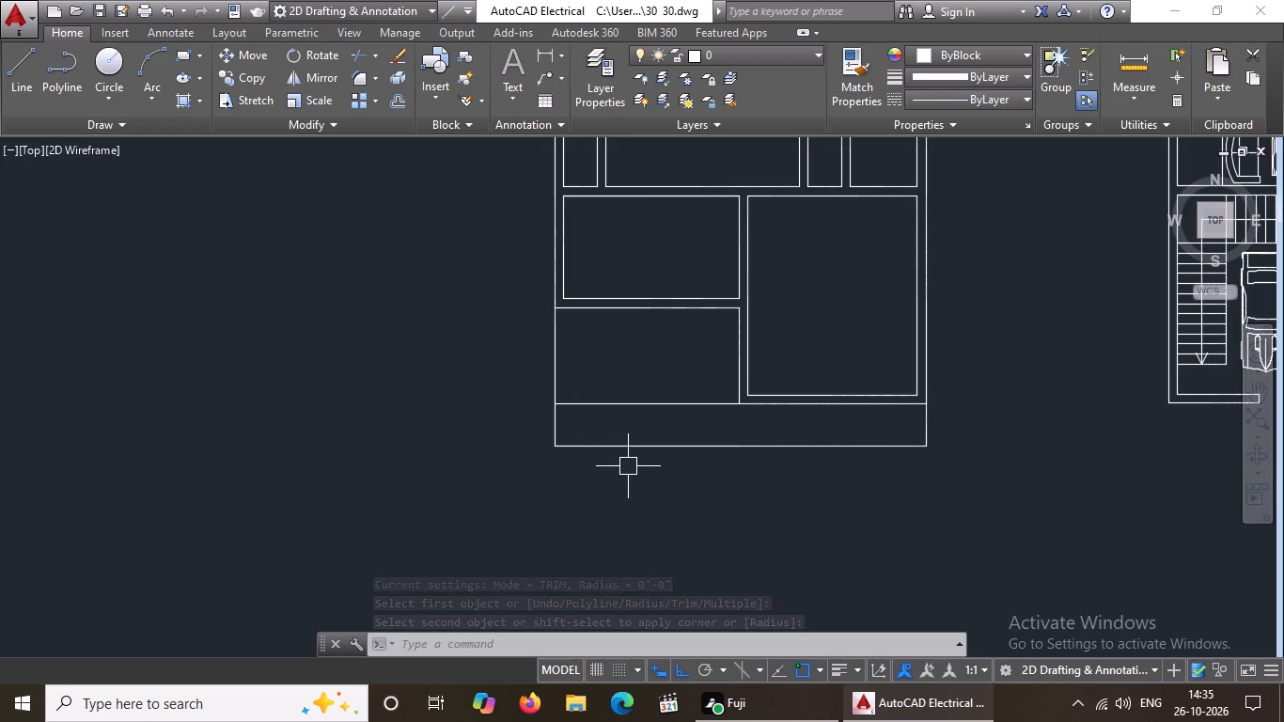
key("Escape")
Trim away the former bottom outer line across the car porch, between the left outer wall and the central partition.
type("TR")
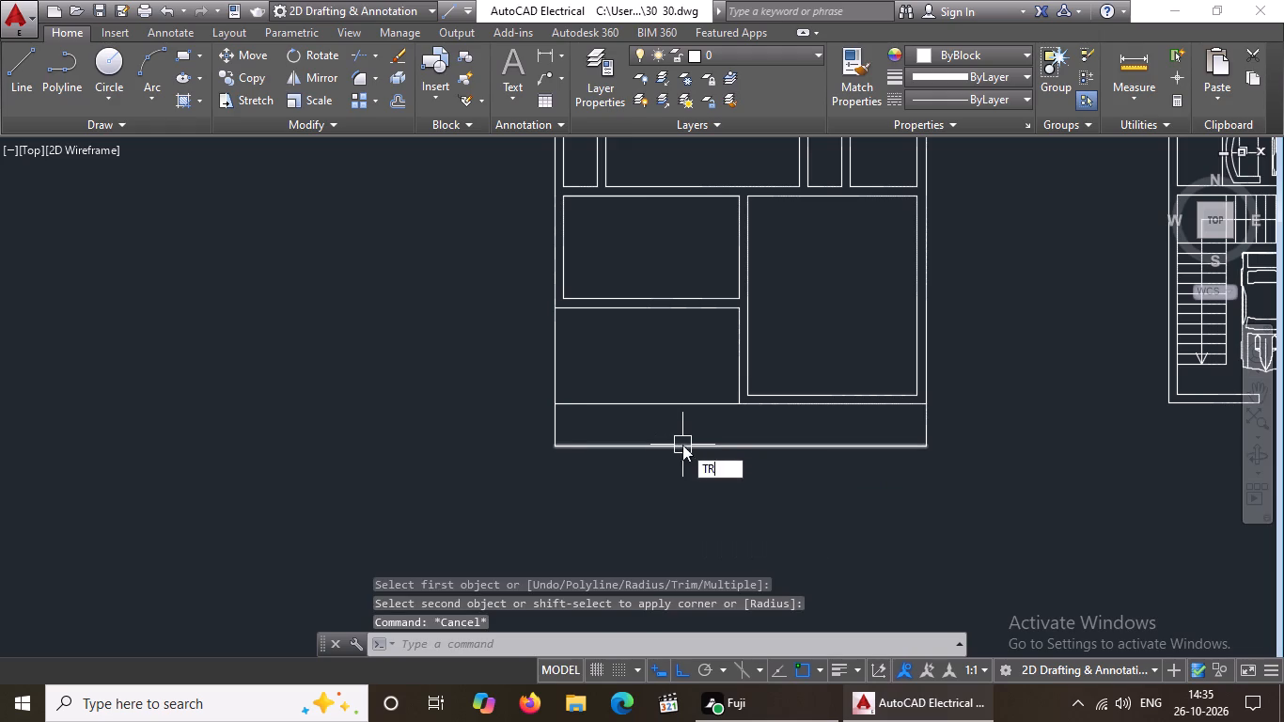
key("space")
key("space")
left_click(643, 406)
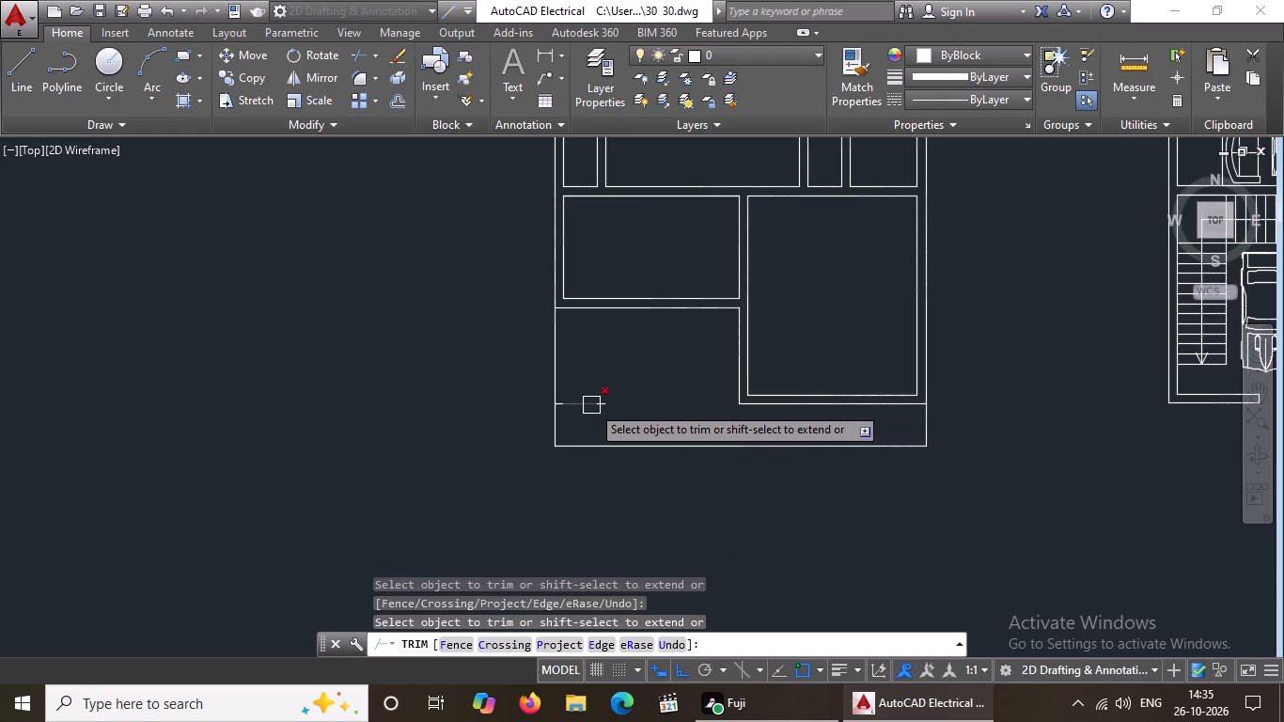
left_click(601, 404)
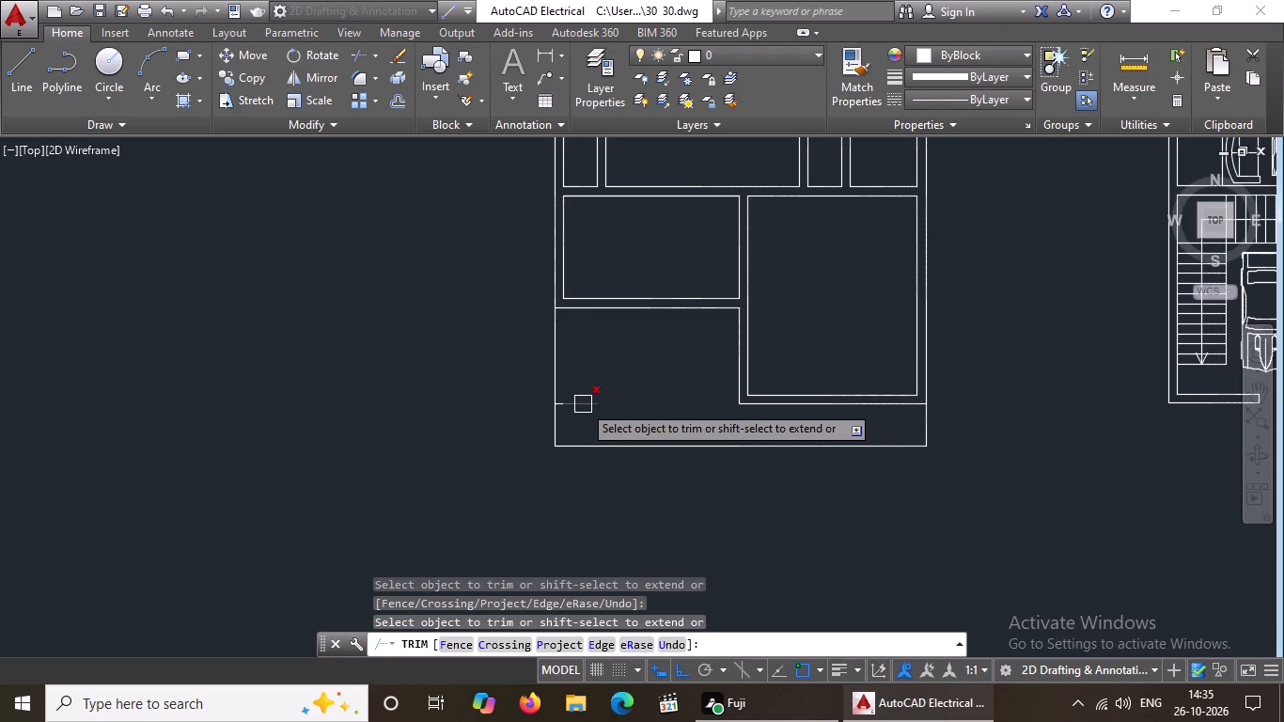
left_click(583, 404)
scroll(572, 400, "up", 2)
key("Escape")
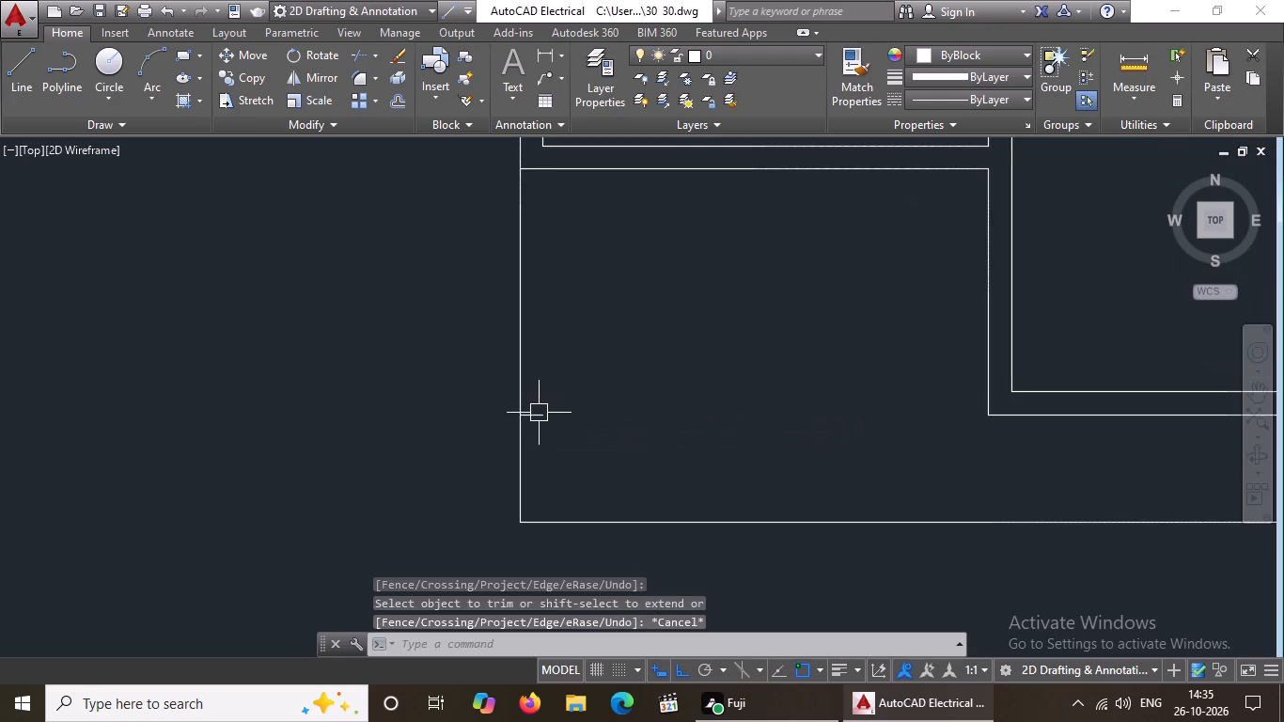
Erase the short leftover stub of the former bottom line at the left outer wall.
left_click(539, 413)
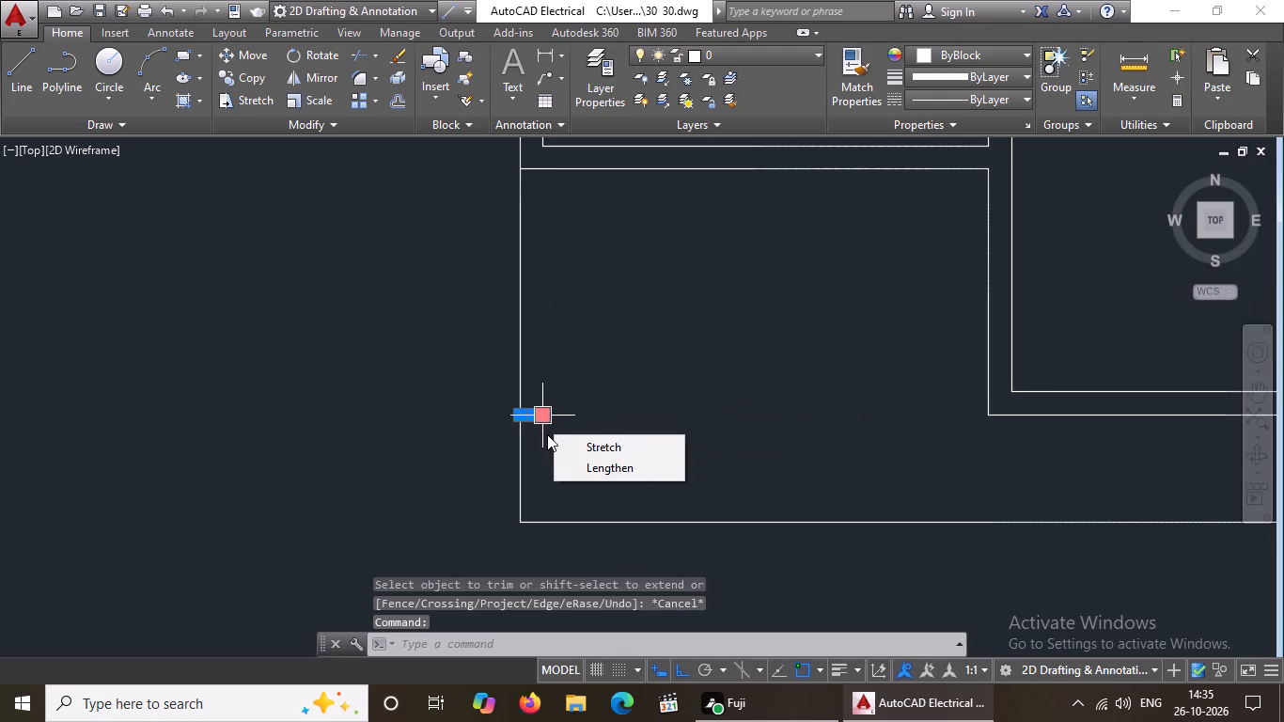
key("Delete")
key("Delete")
Add multiline text reading BATH with 8'X8' on a second line inside the redrawn plan's top left room.
scroll(680, 433, "down", 3)
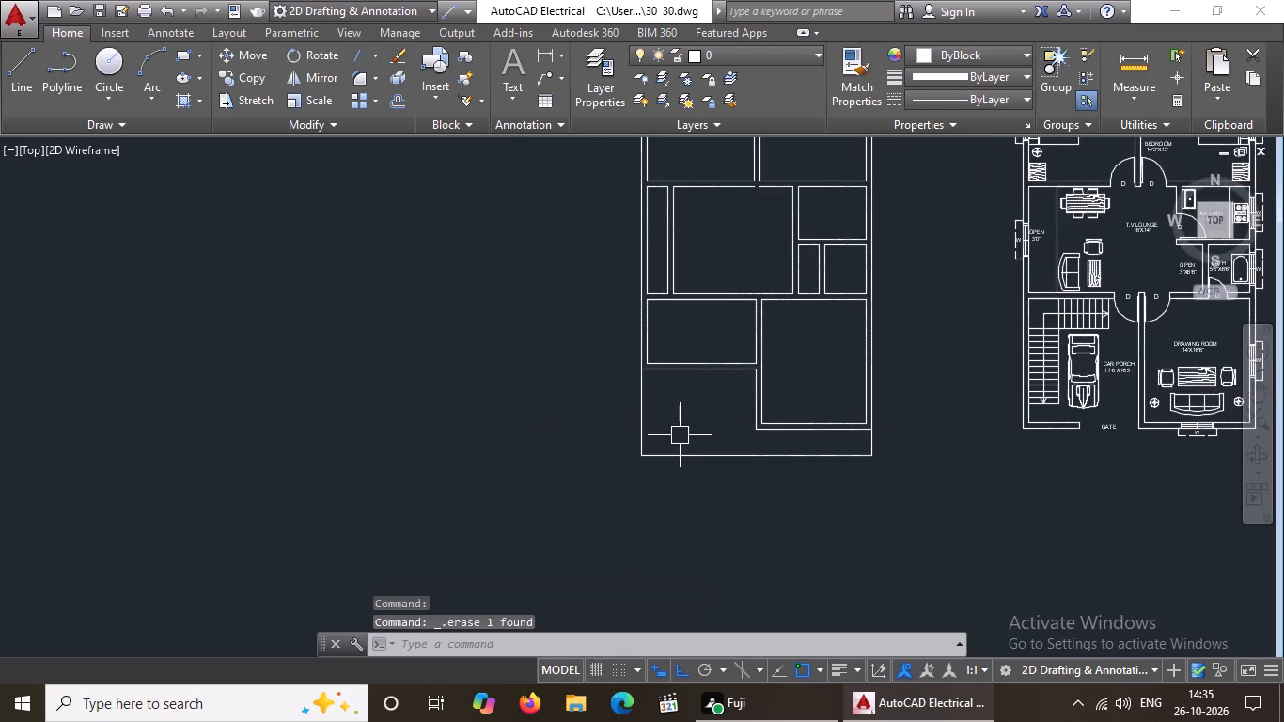
scroll(680, 435, "down", 1)
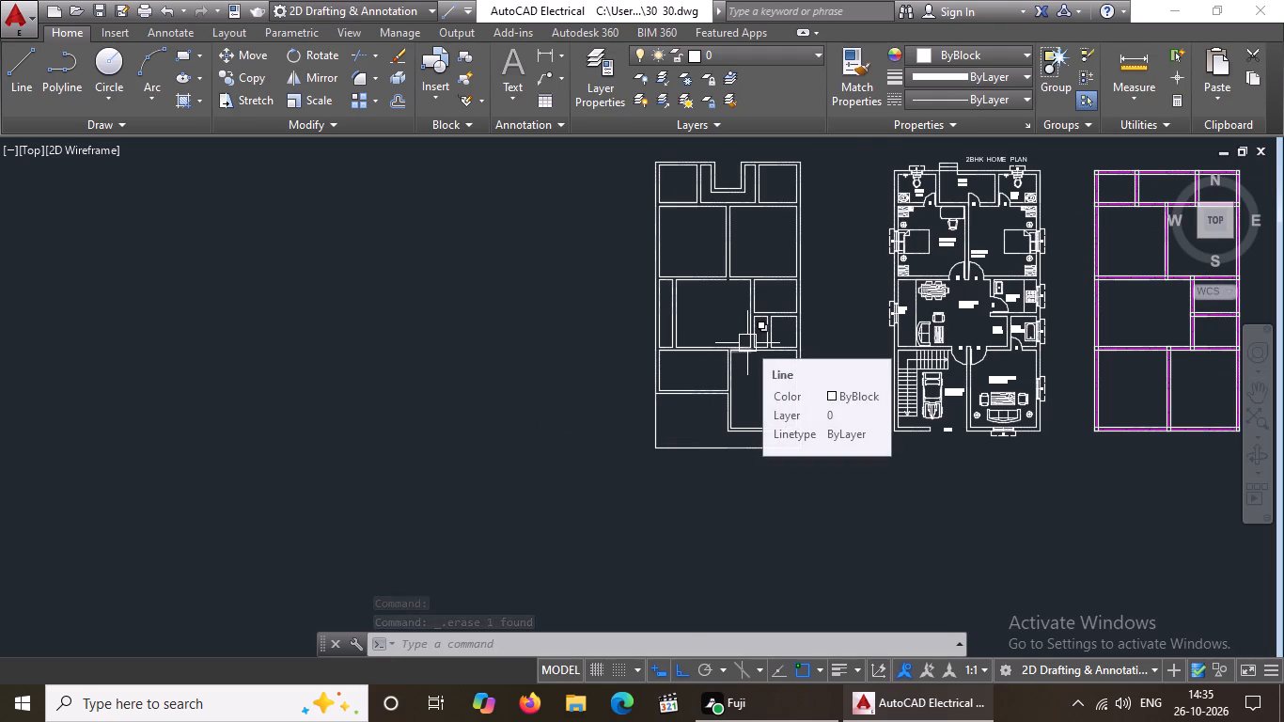
middle_click_drag(747, 342, 707, 418)
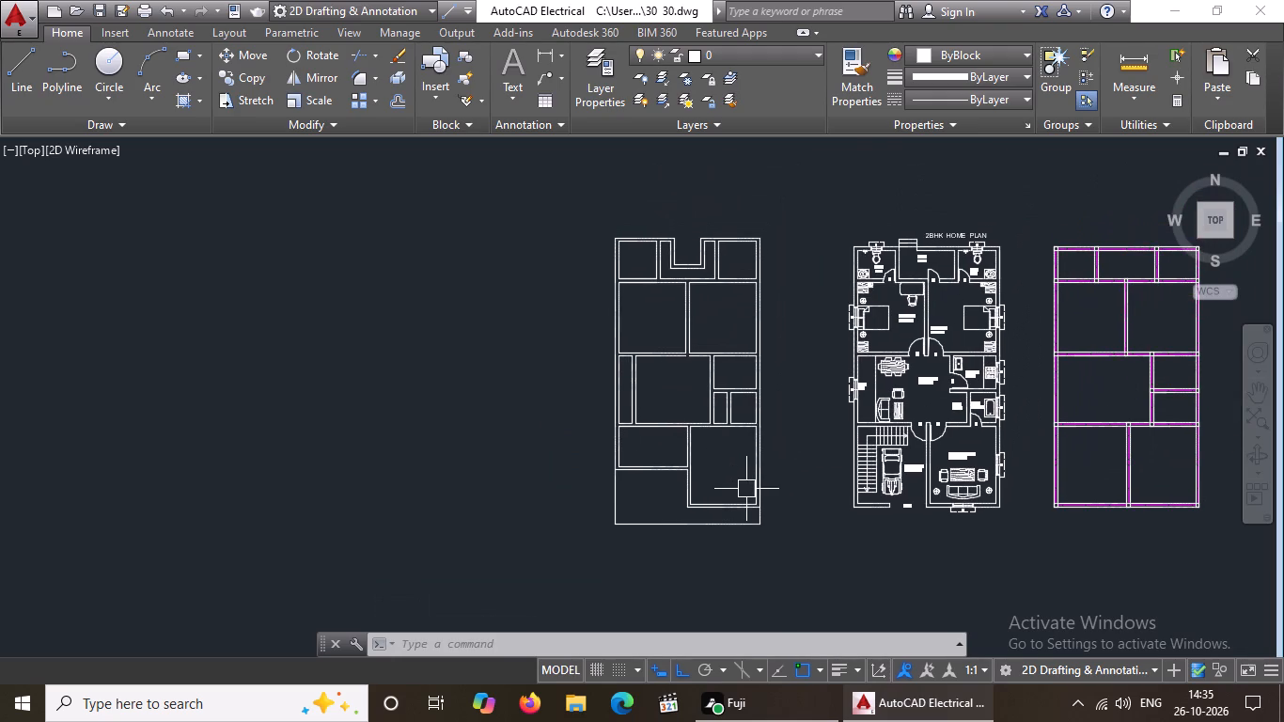
scroll(710, 310, "up", 1)
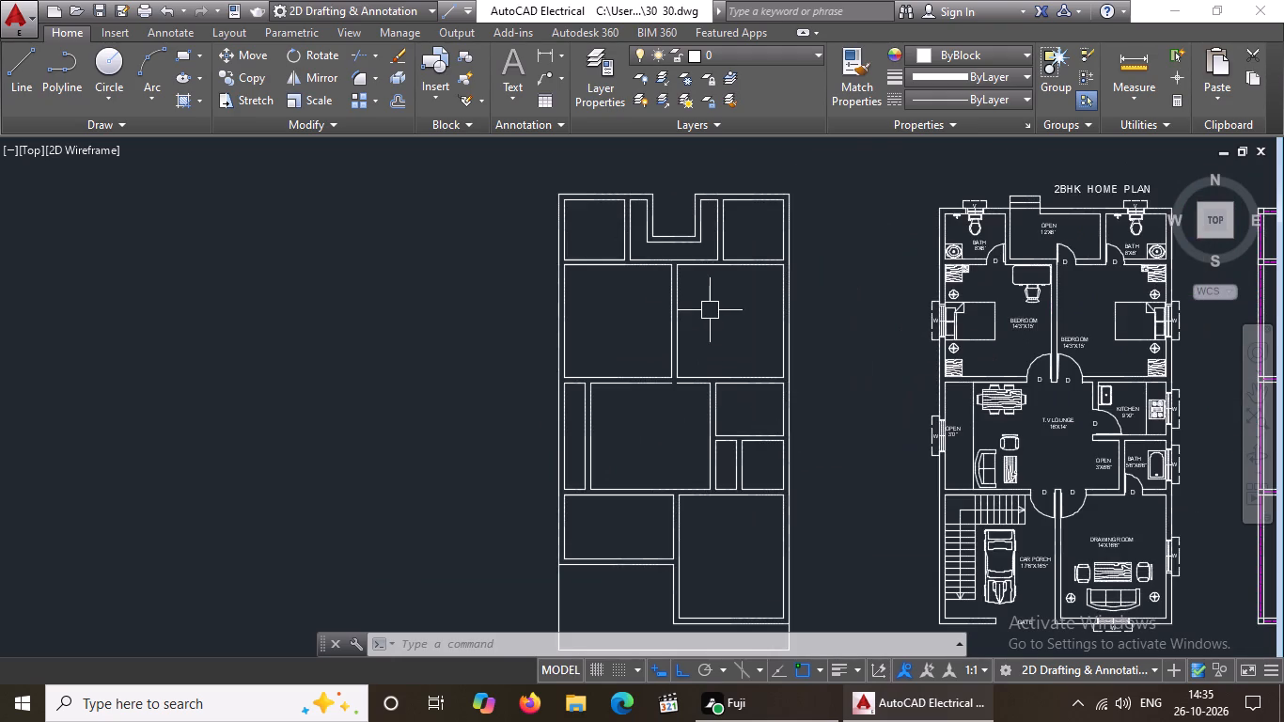
scroll(716, 276, "up", 2)
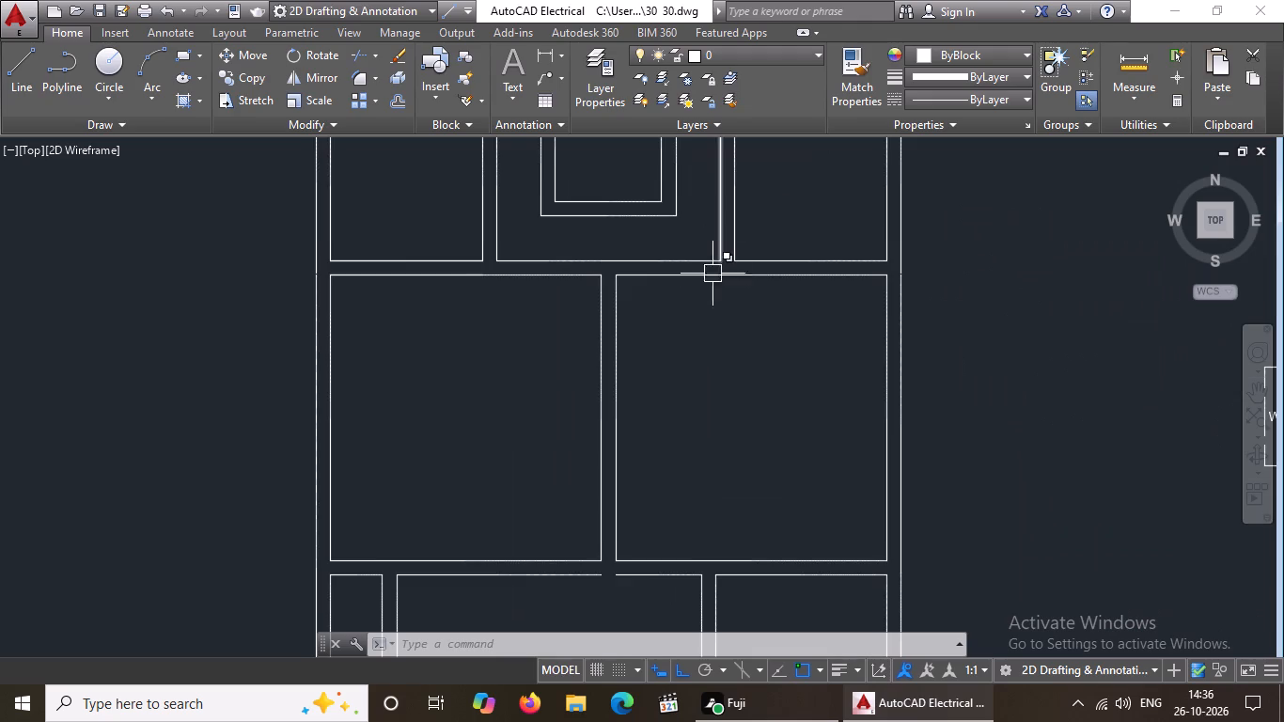
middle_click_drag(712, 287, 712, 416)
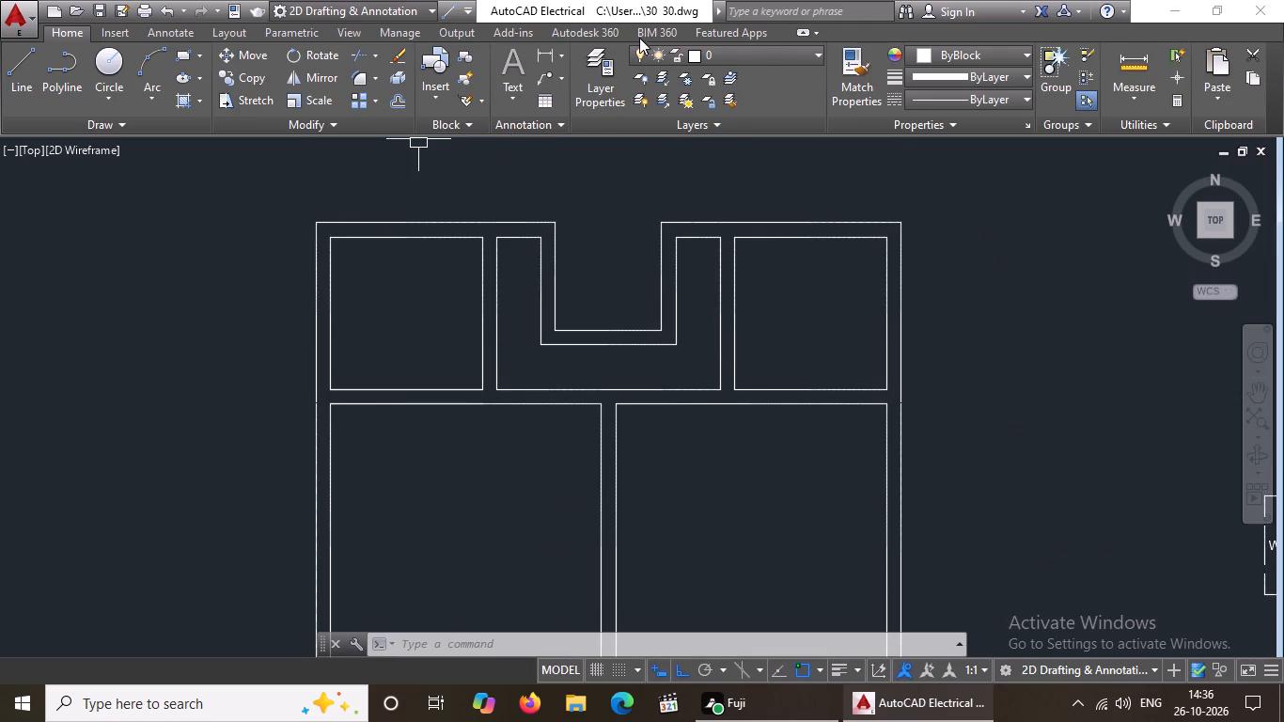
left_click(521, 93)
left_click(525, 125)
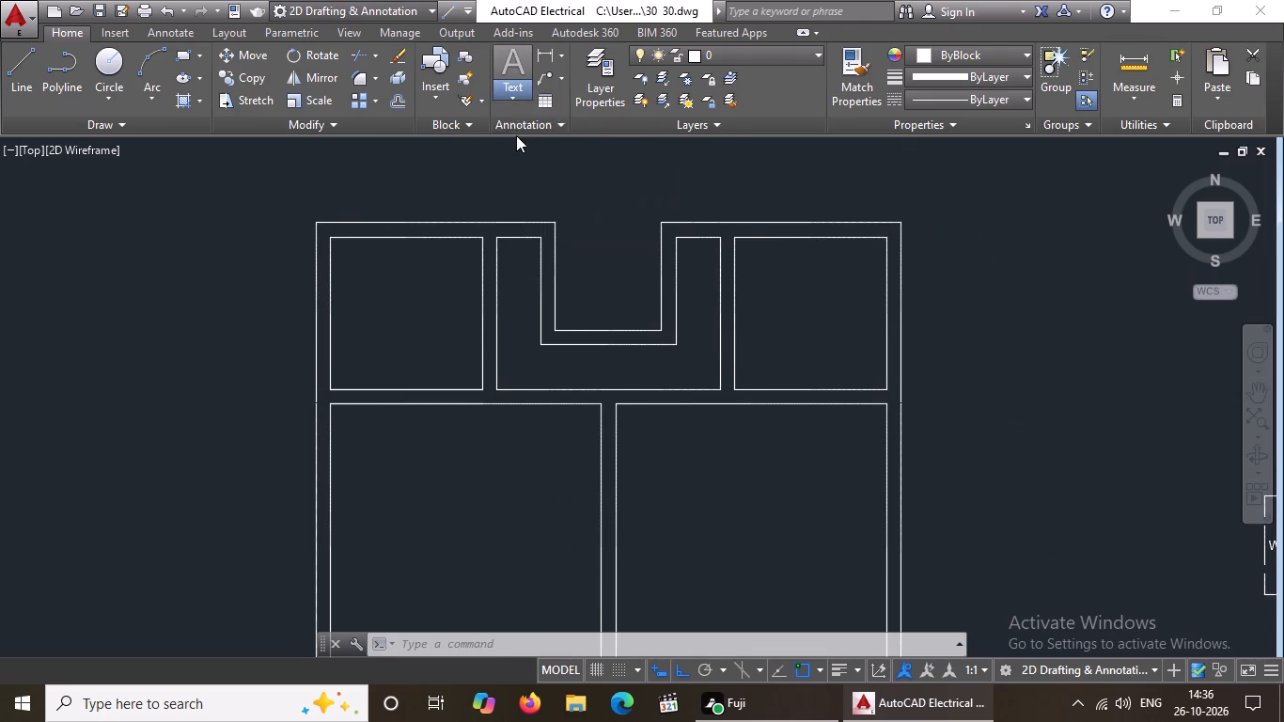
left_click(354, 275)
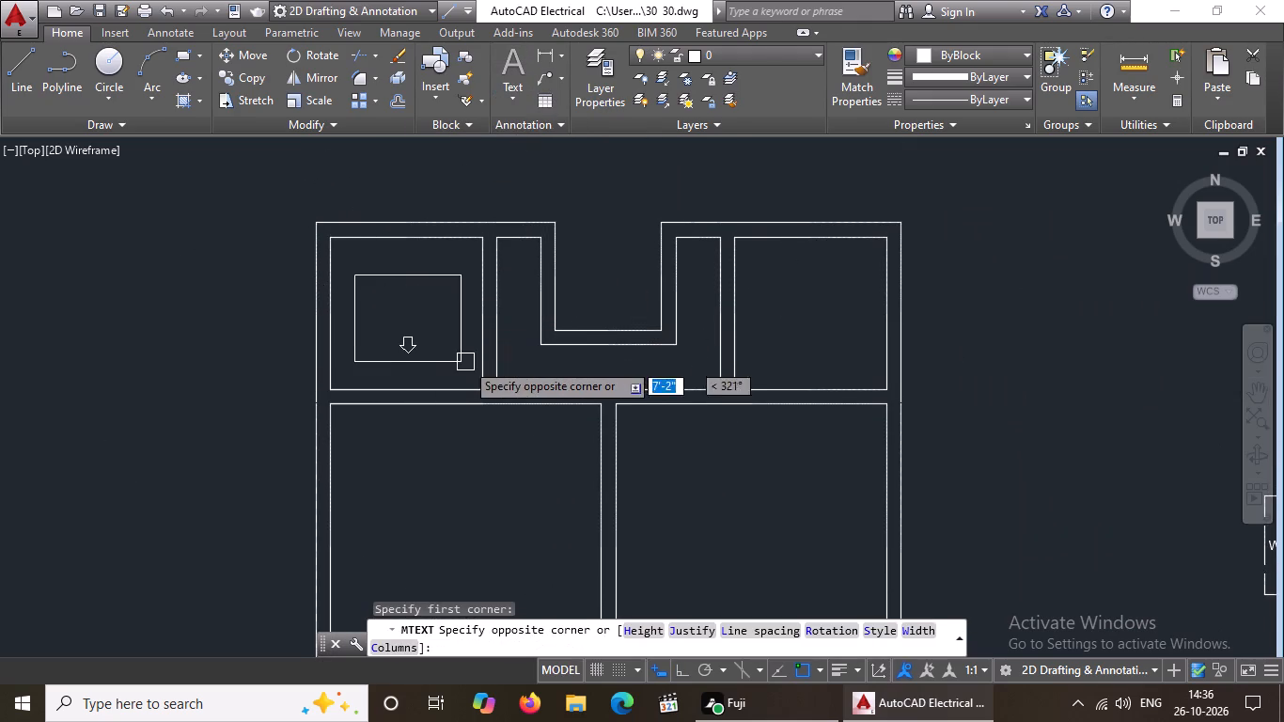
left_click(470, 358)
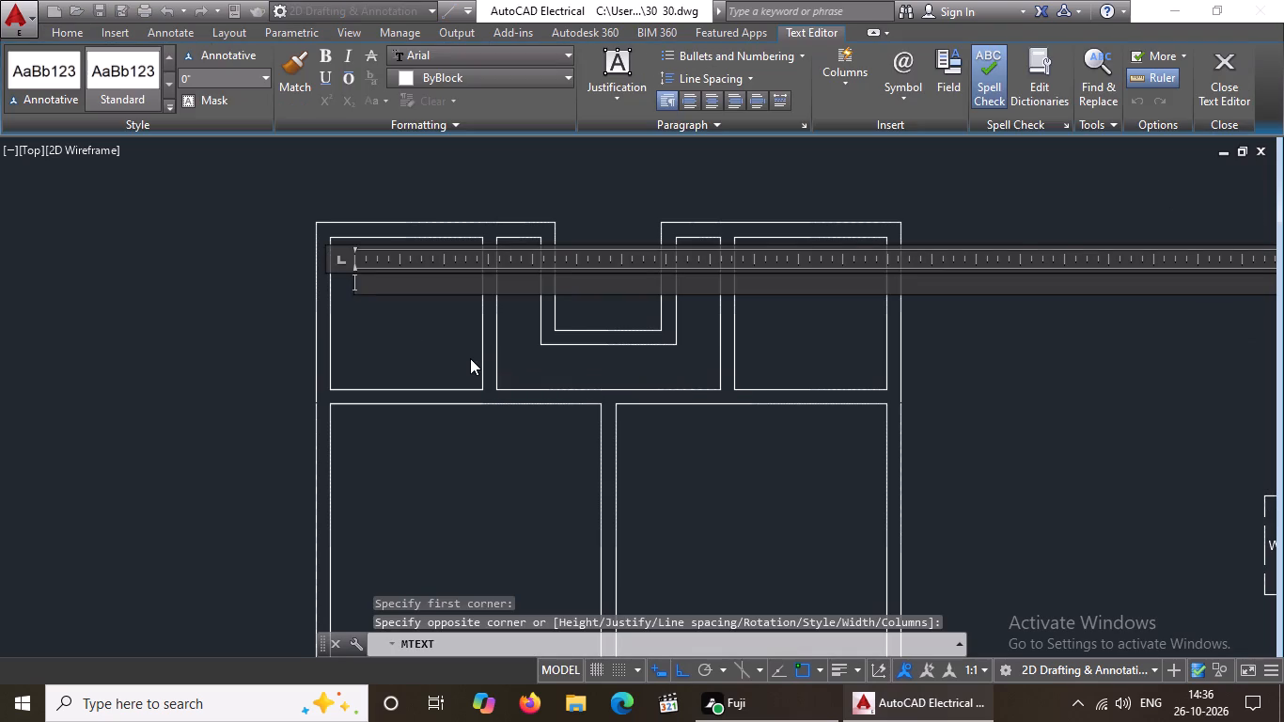
type("BATH")
key("Return")
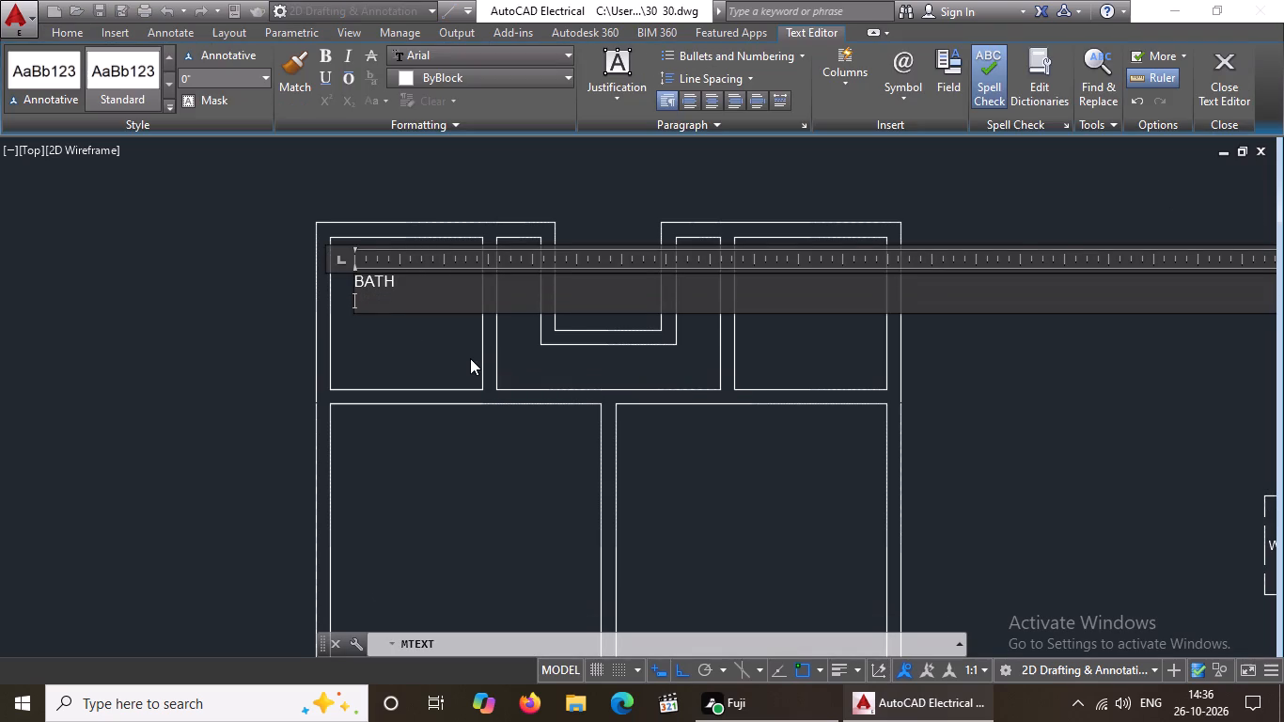
key("8")
key("apostrophe")
key("x")
type("8'")
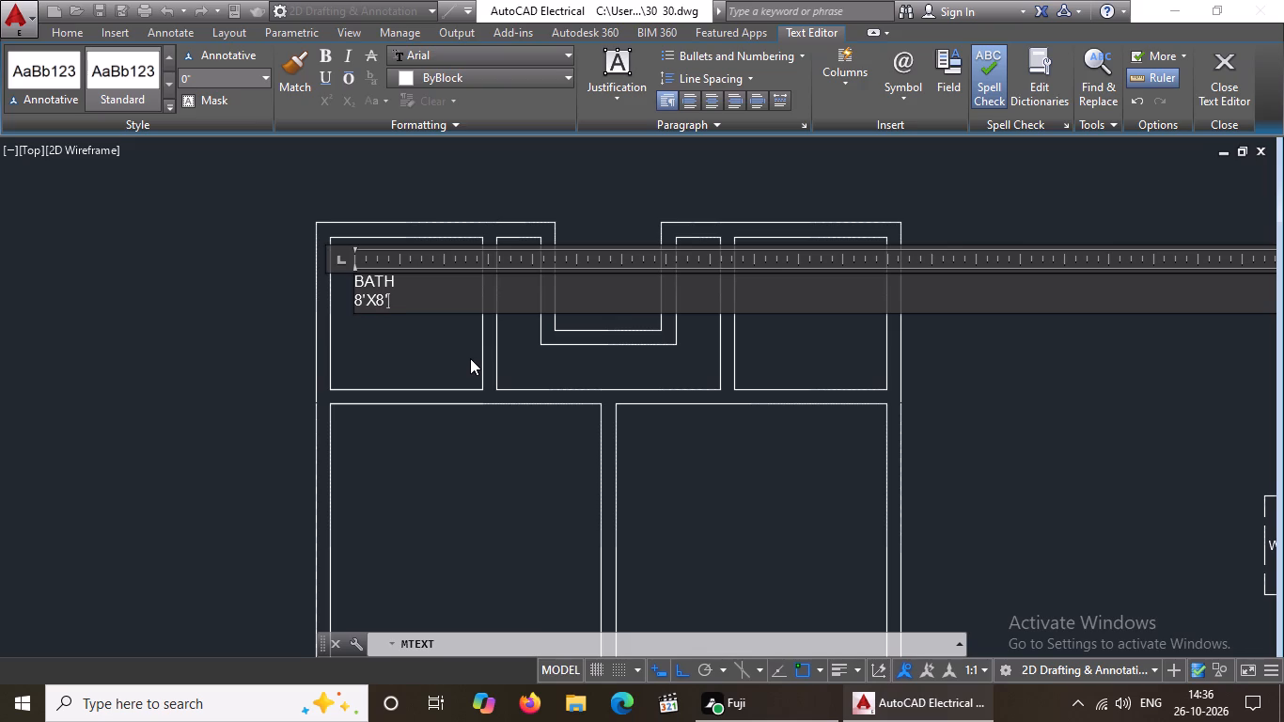
key("Left")
key("Left")
key("Left")
key("Left")
key("Left")
key("BackSpace")
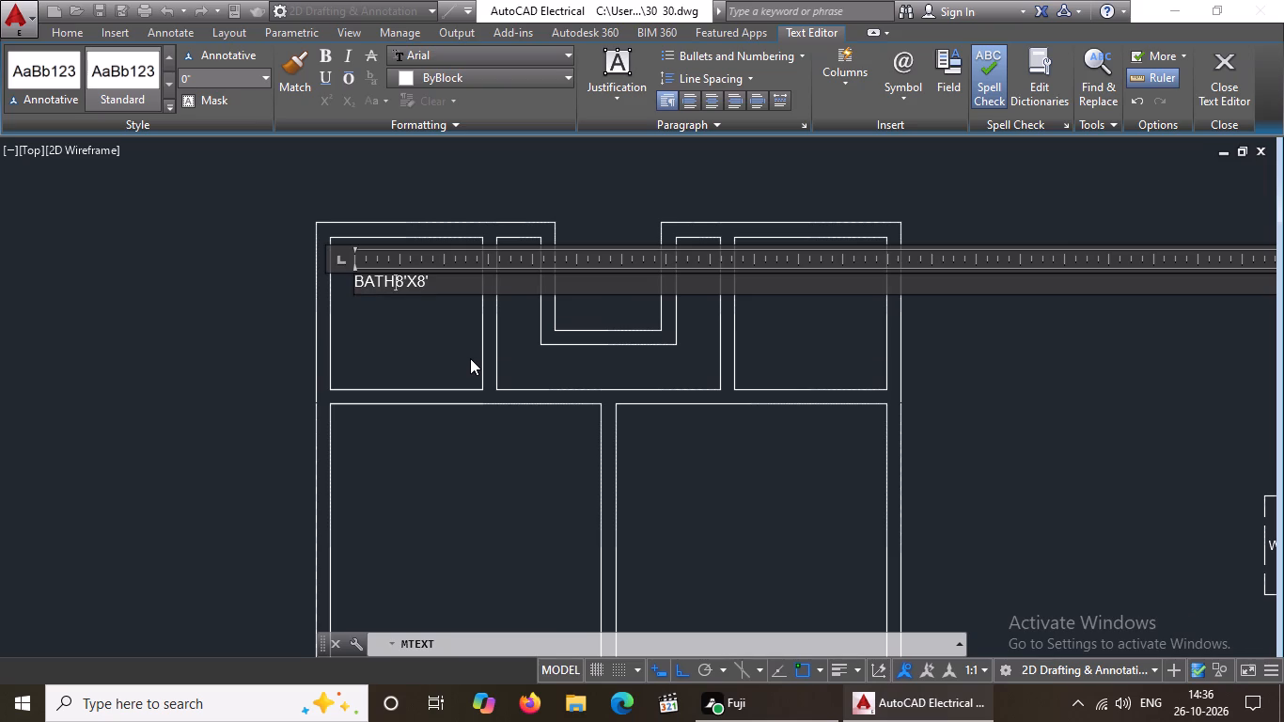
key("Return")
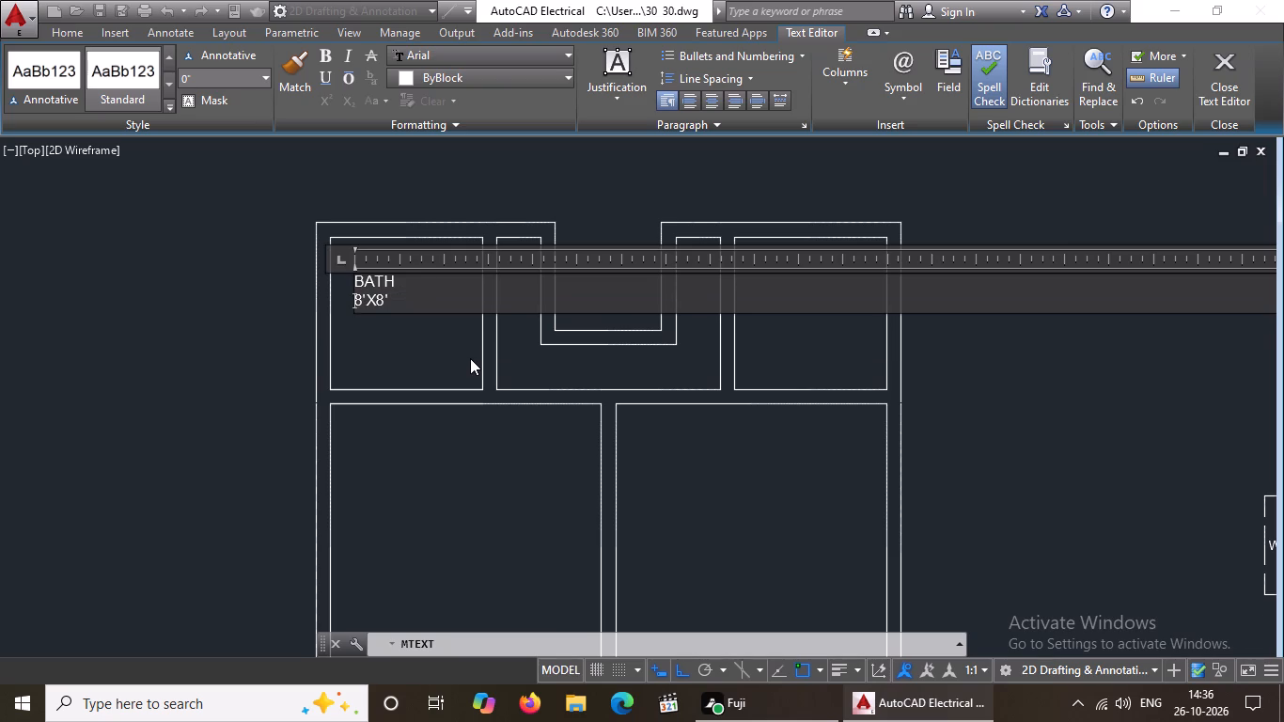
left_click(399, 337)
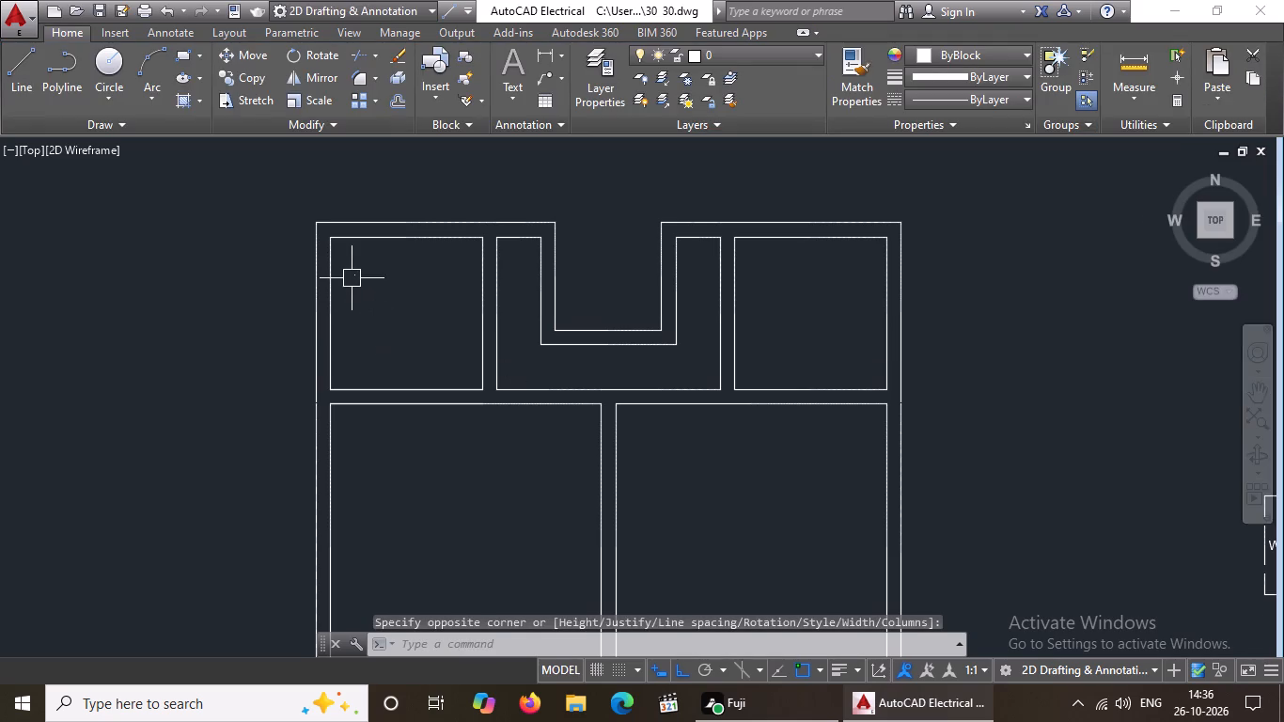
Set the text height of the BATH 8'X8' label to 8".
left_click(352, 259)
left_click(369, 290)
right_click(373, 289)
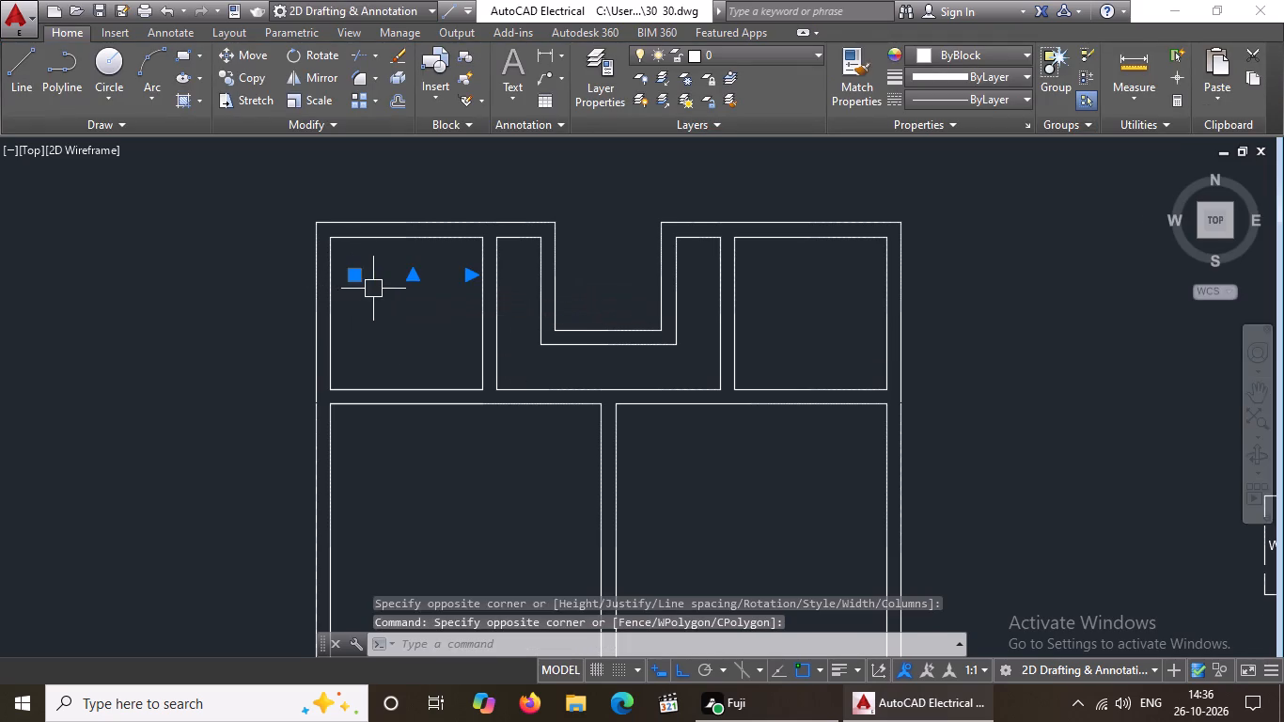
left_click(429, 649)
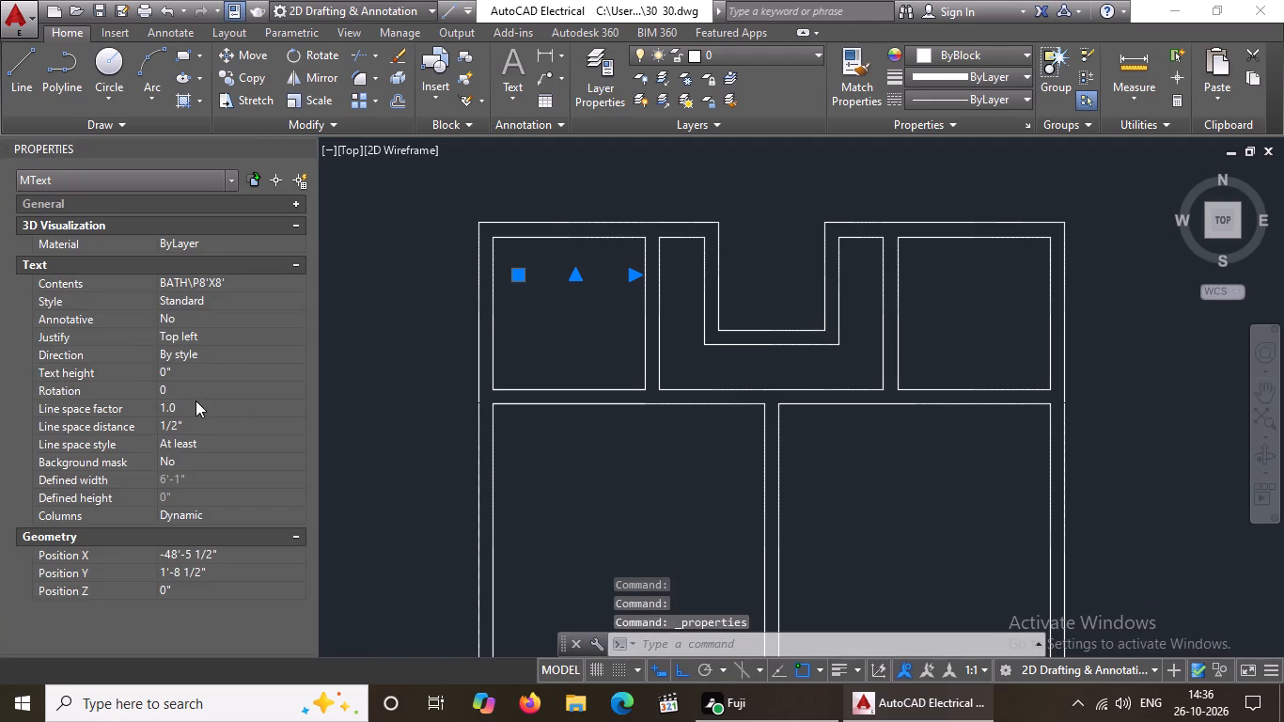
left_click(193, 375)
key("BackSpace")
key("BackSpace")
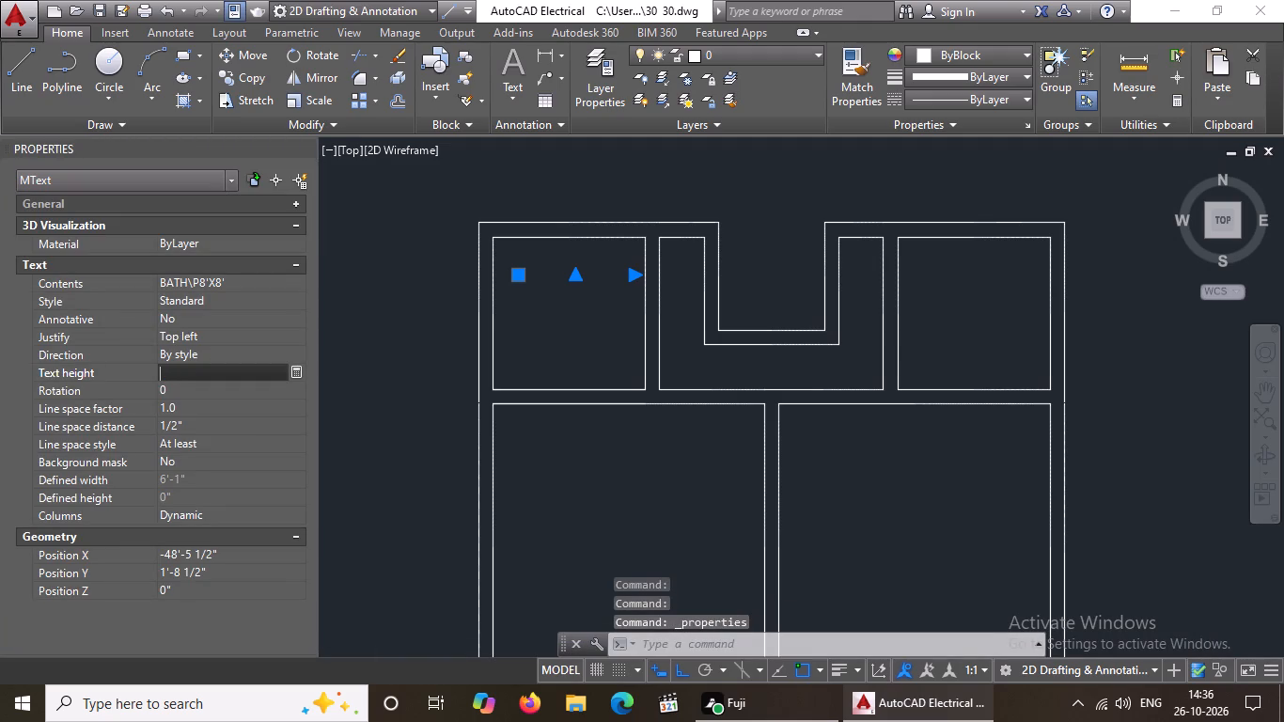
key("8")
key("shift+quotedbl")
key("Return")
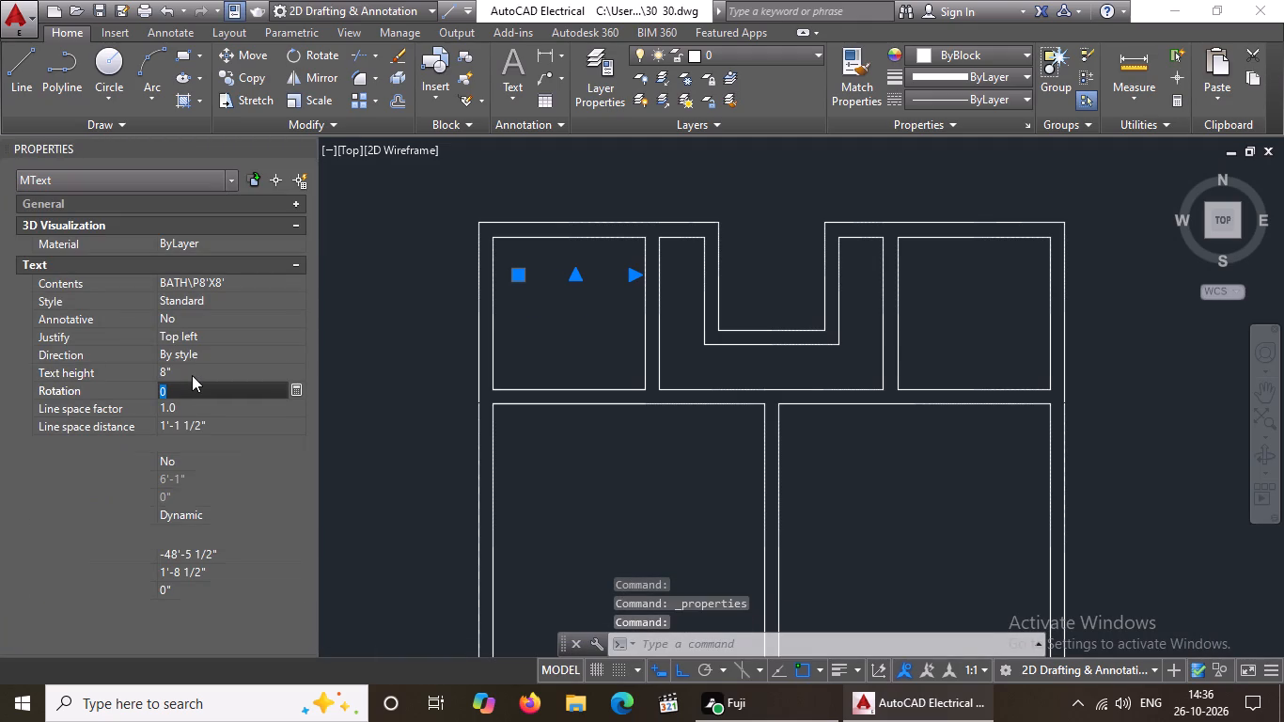
Set the text height of the BATH 8'X8' label to 6".
left_click(196, 371)
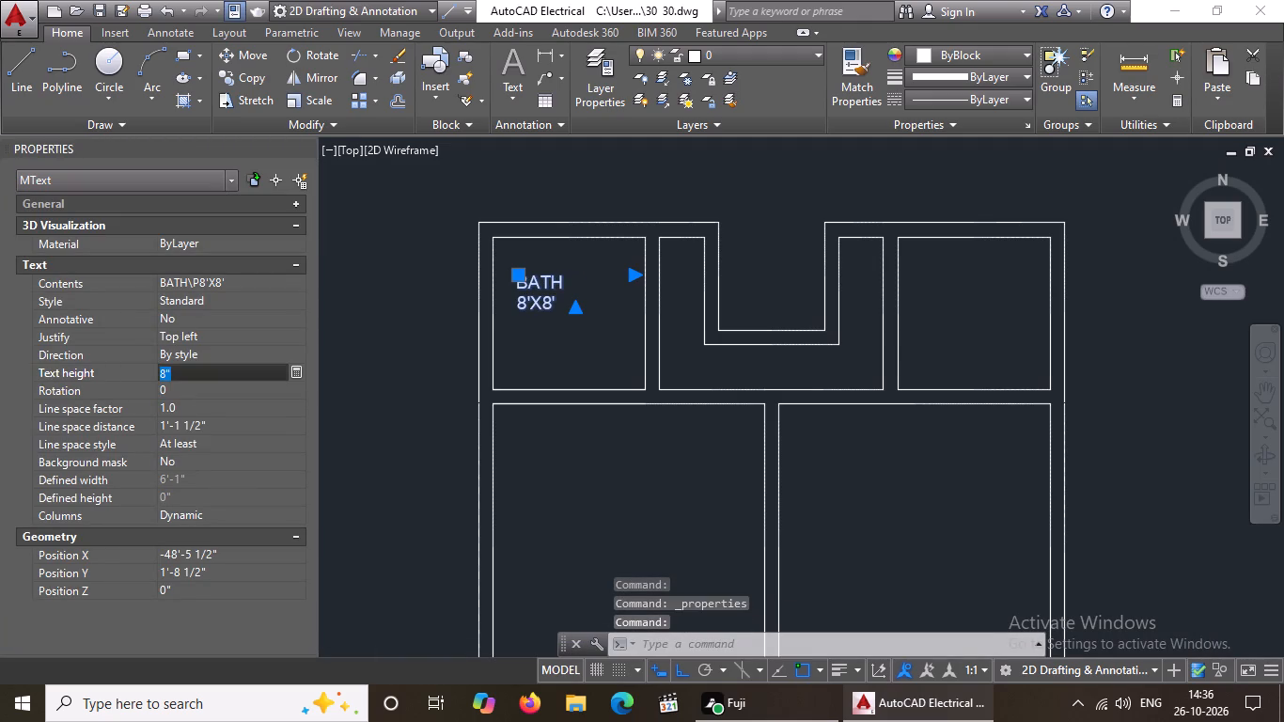
key("BackSpace")
key("BackSpace")
type("6\"")
key("Return")
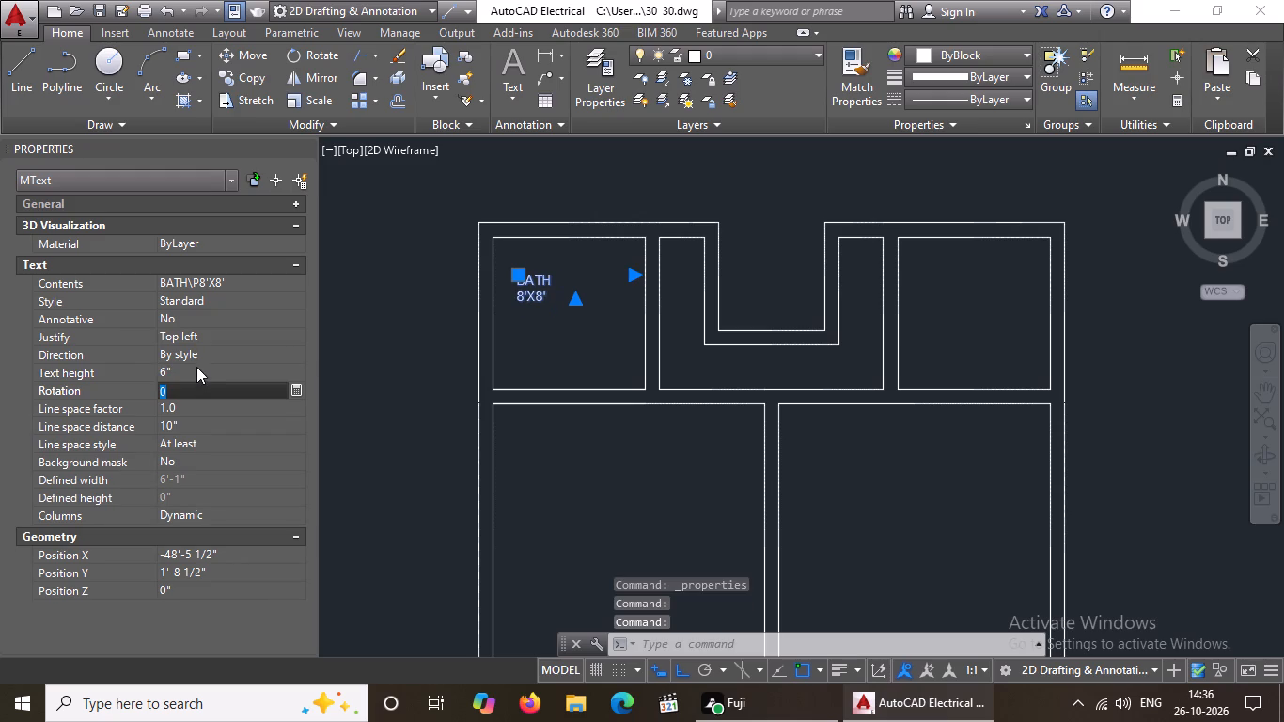
left_click(196, 367)
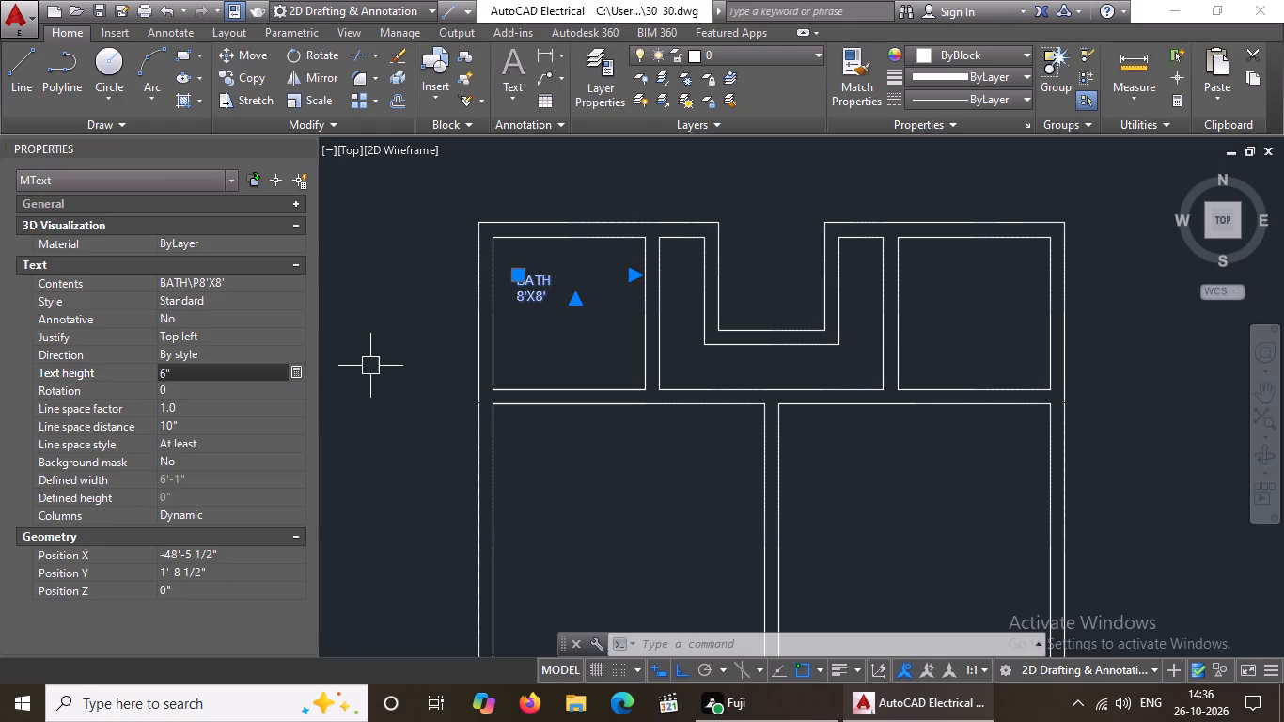
key("Escape")
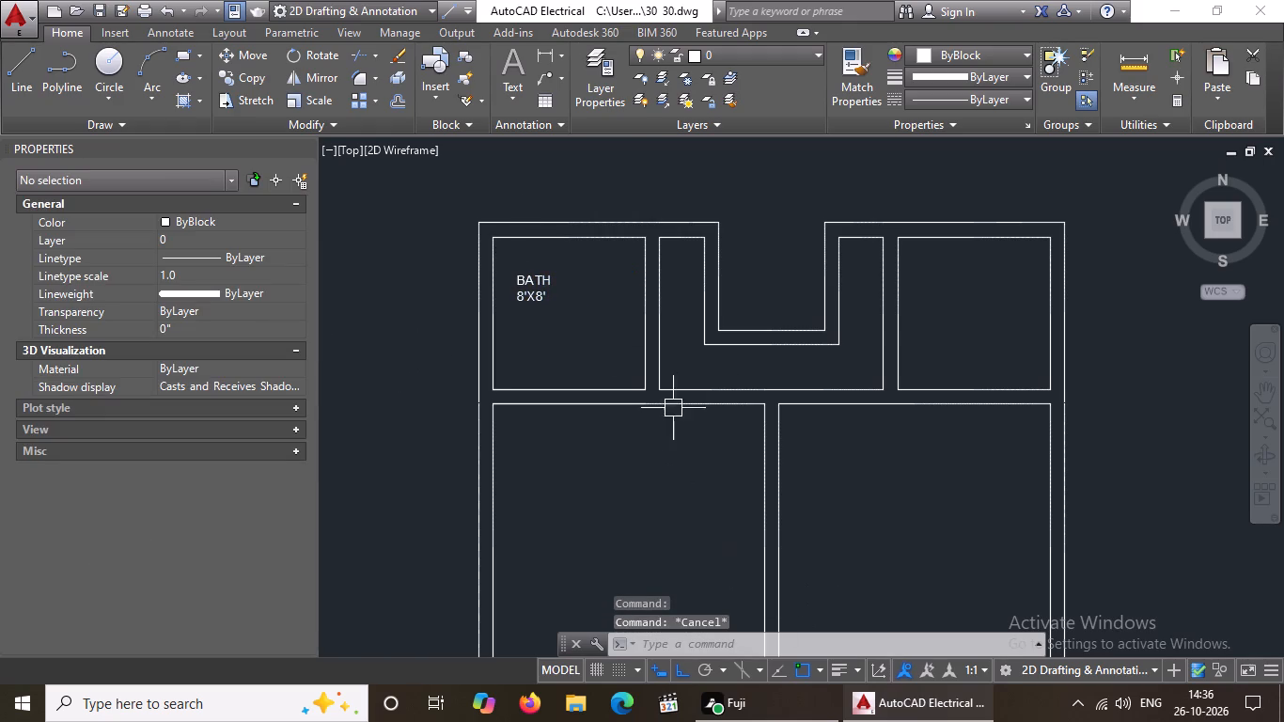
Move the BATH 8'X8' label horizontally towards the centre of the top left room and close the object properties.
left_click(523, 289)
left_click(522, 268)
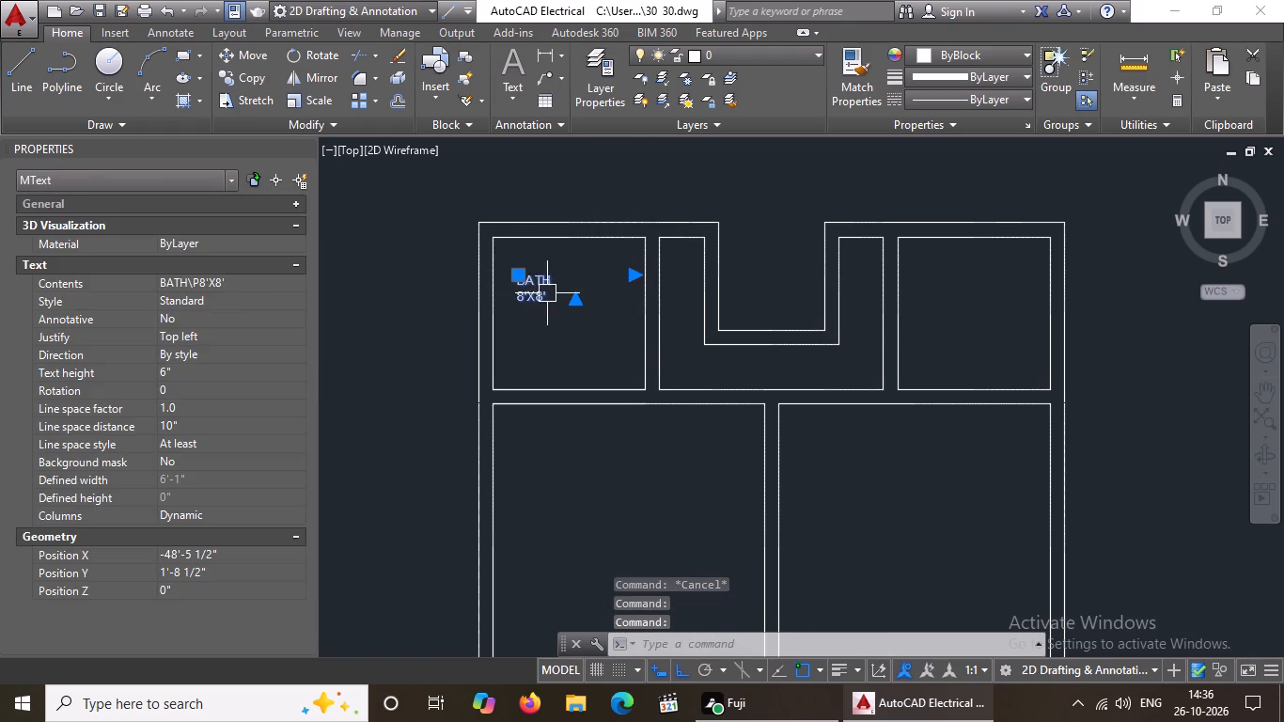
left_click(520, 275)
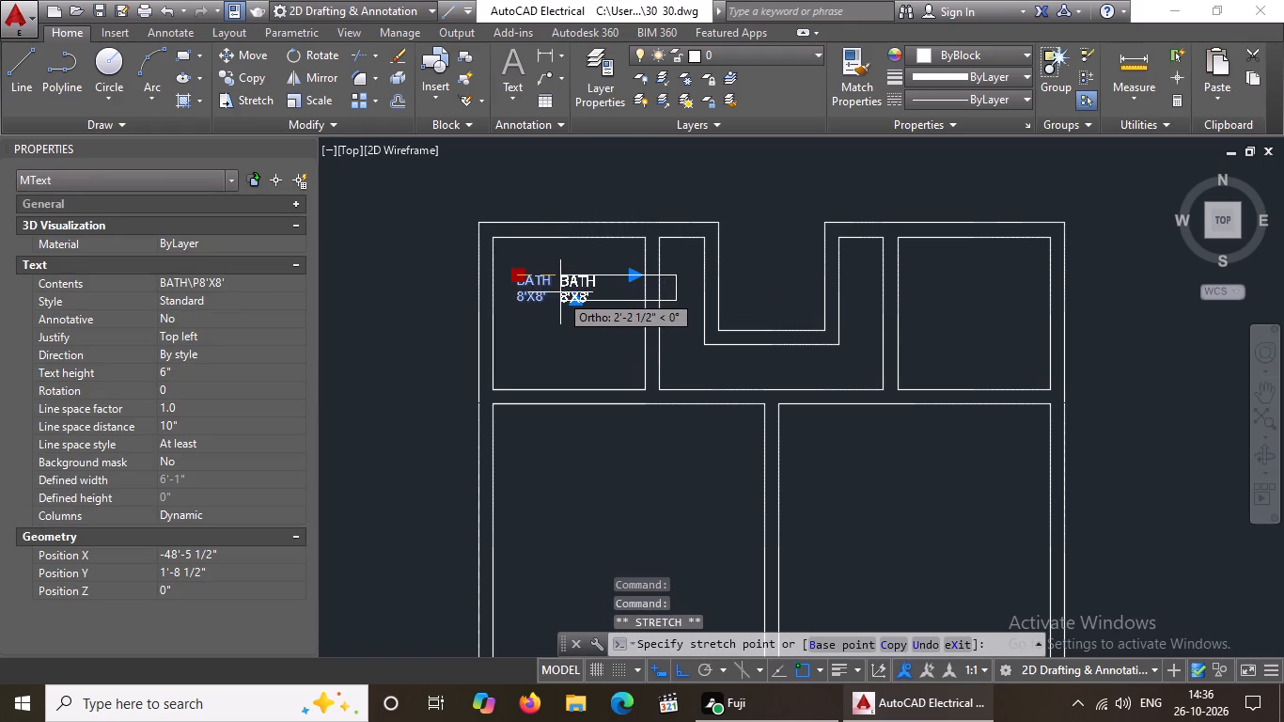
left_click(553, 301)
key("Escape")
scroll(721, 275, "up", 2)
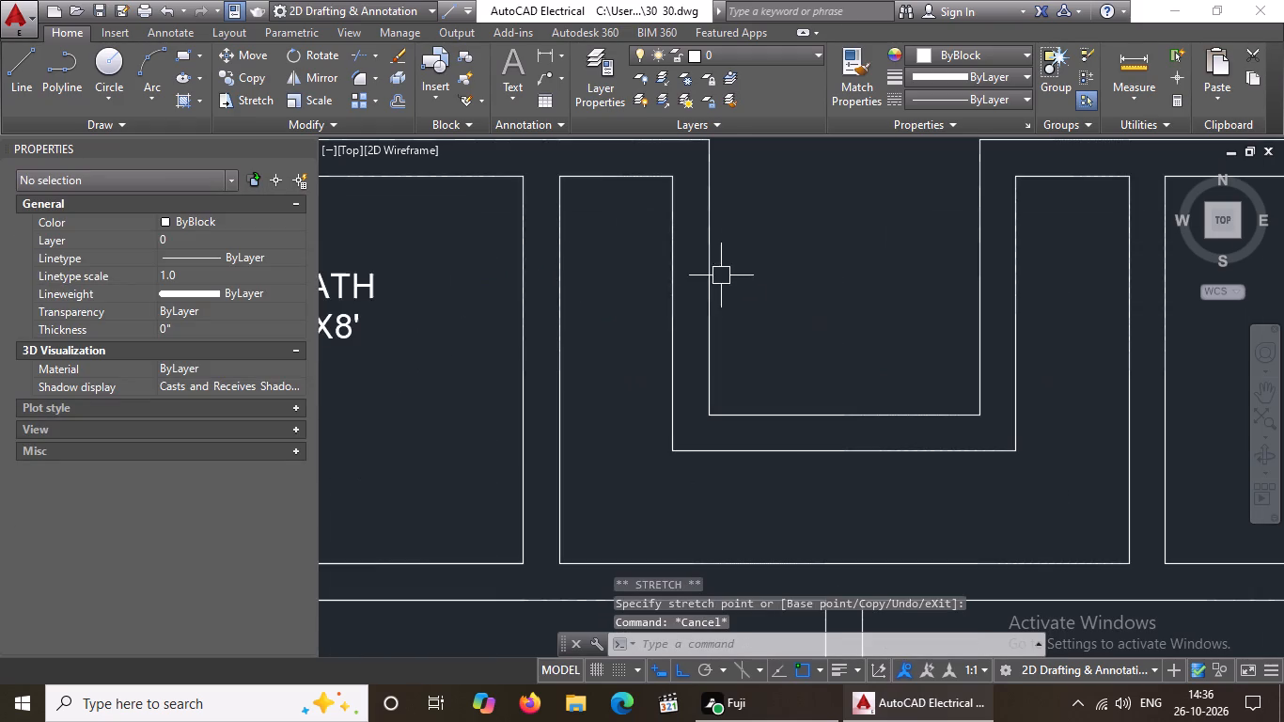
scroll(521, 279, "down", 3)
left_click(302, 145)
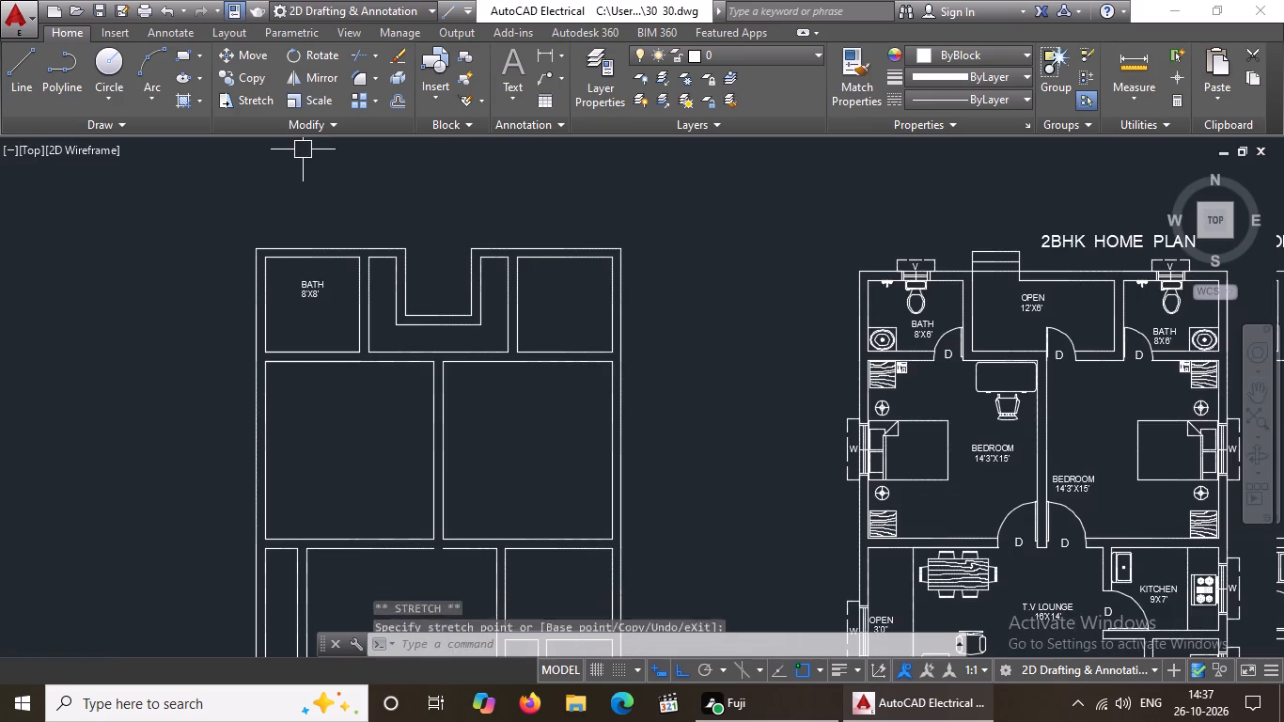
Copy the BATH 8'X8' label horizontally from the top left room into the recess at the top centre of the plan.
scroll(252, 261, "up", 1)
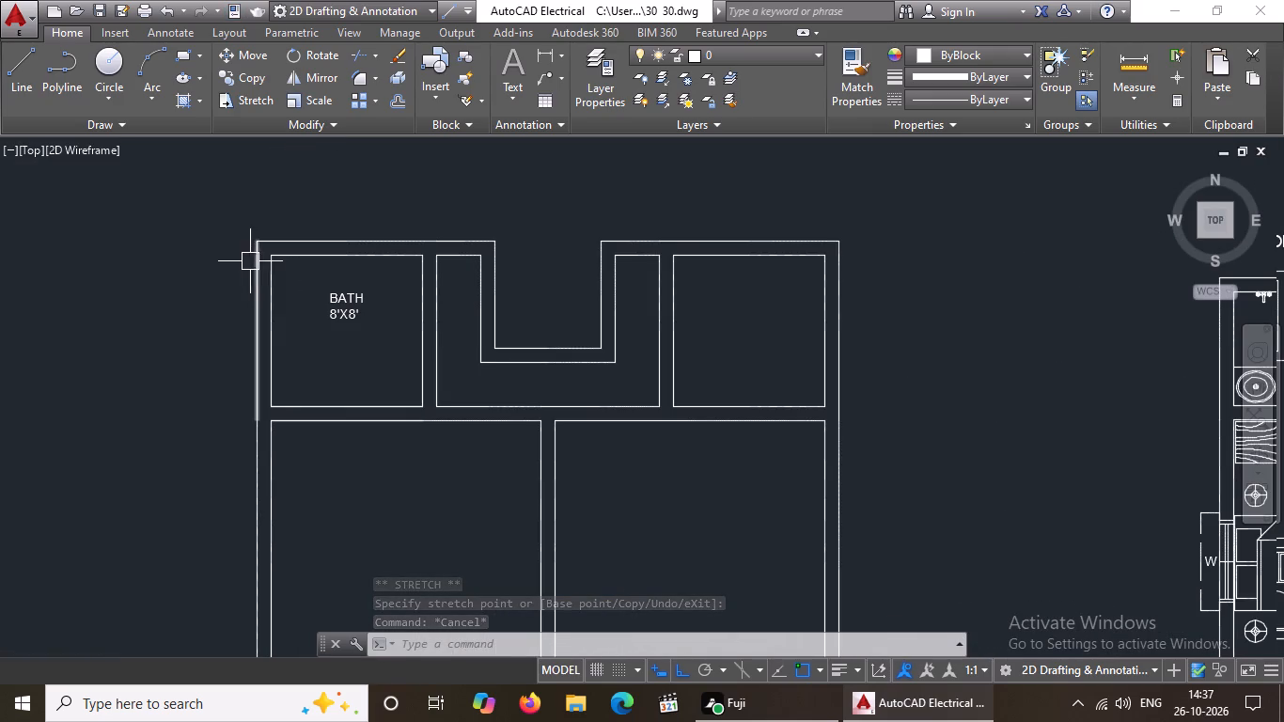
left_click(326, 305)
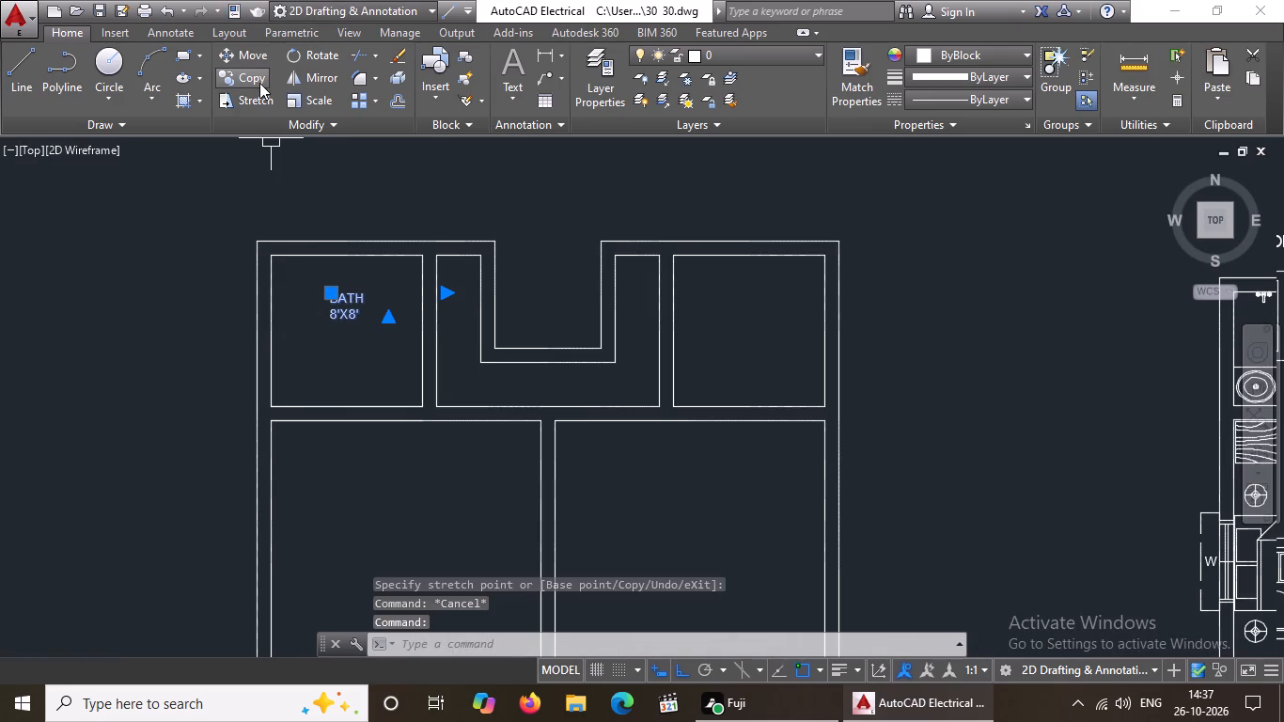
left_click_drag(253, 79, 257, 93)
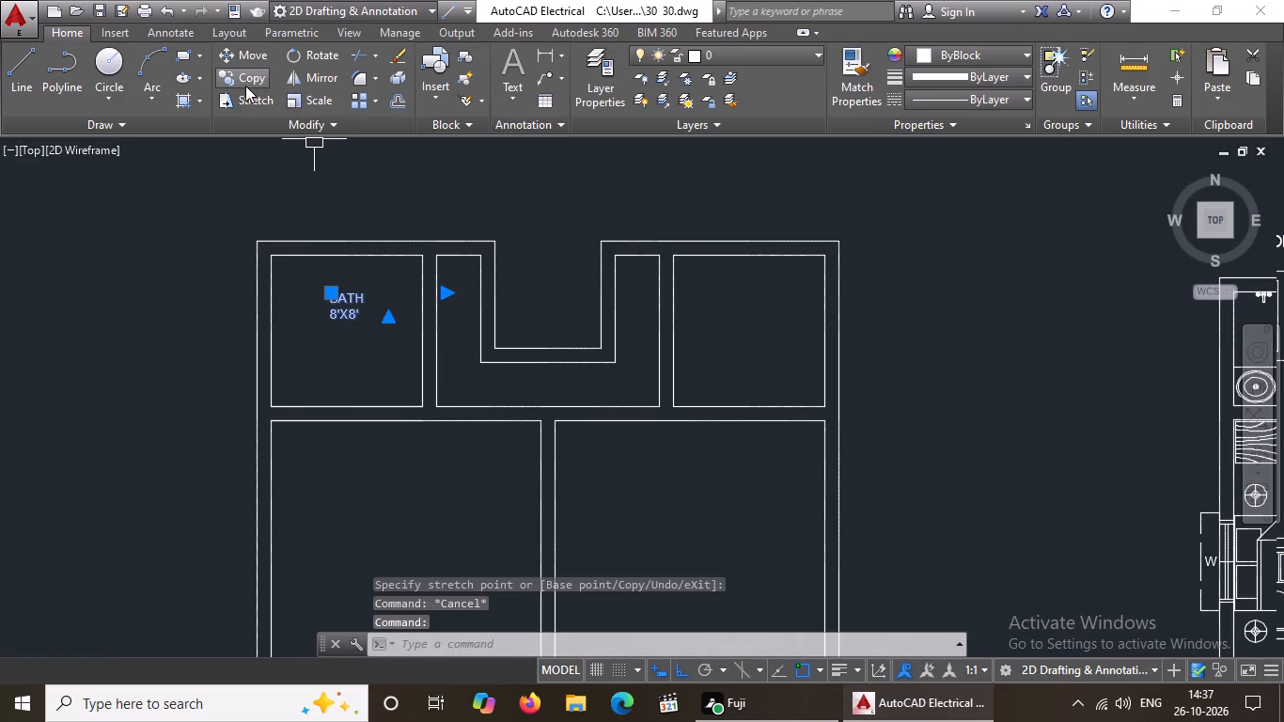
left_click(246, 78)
left_click(337, 307)
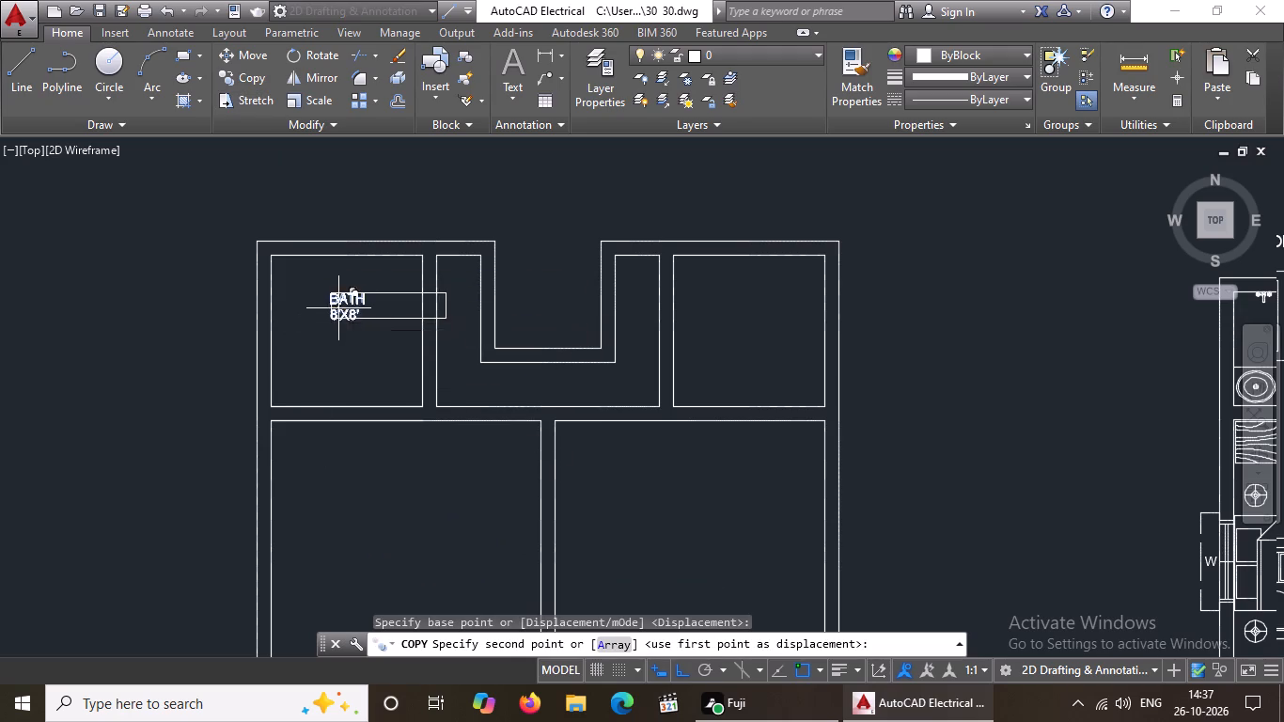
left_click(538, 340)
key("Escape")
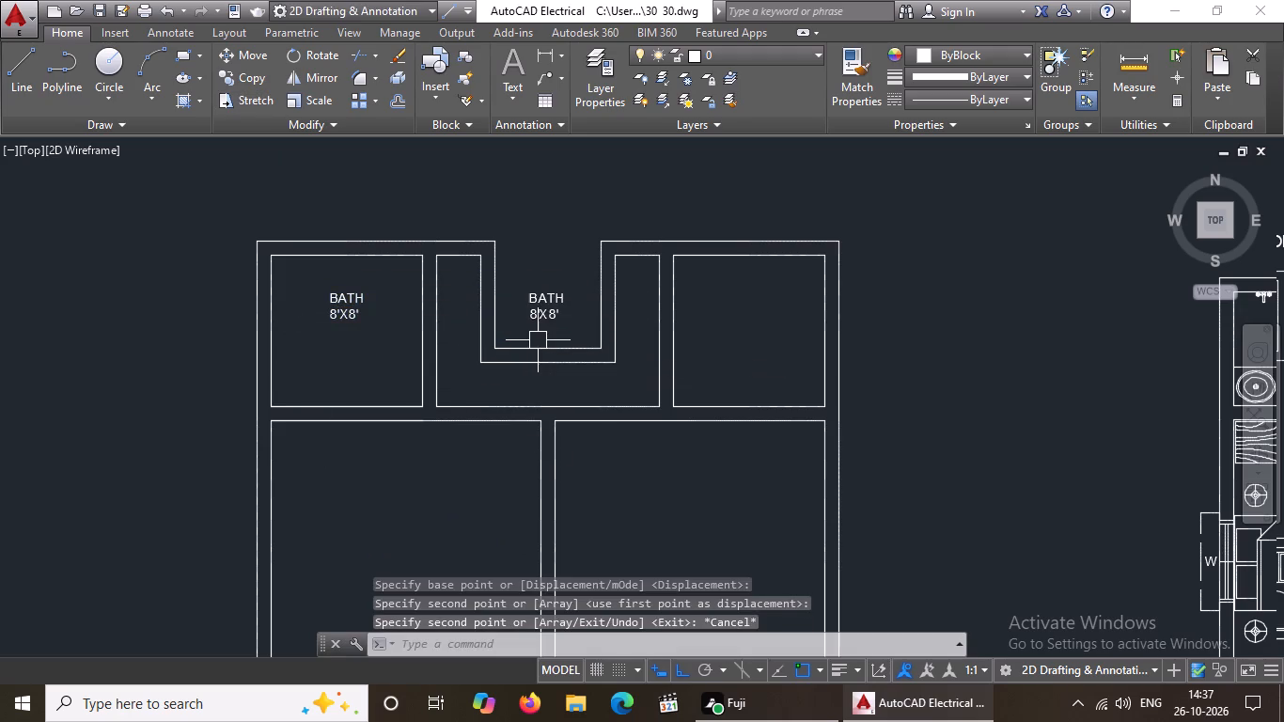
Replace the text of the copied BATH 8'X8' label in the top centre recess with OPEN TO SKY.
scroll(533, 306, "up", 2)
double_click(571, 328)
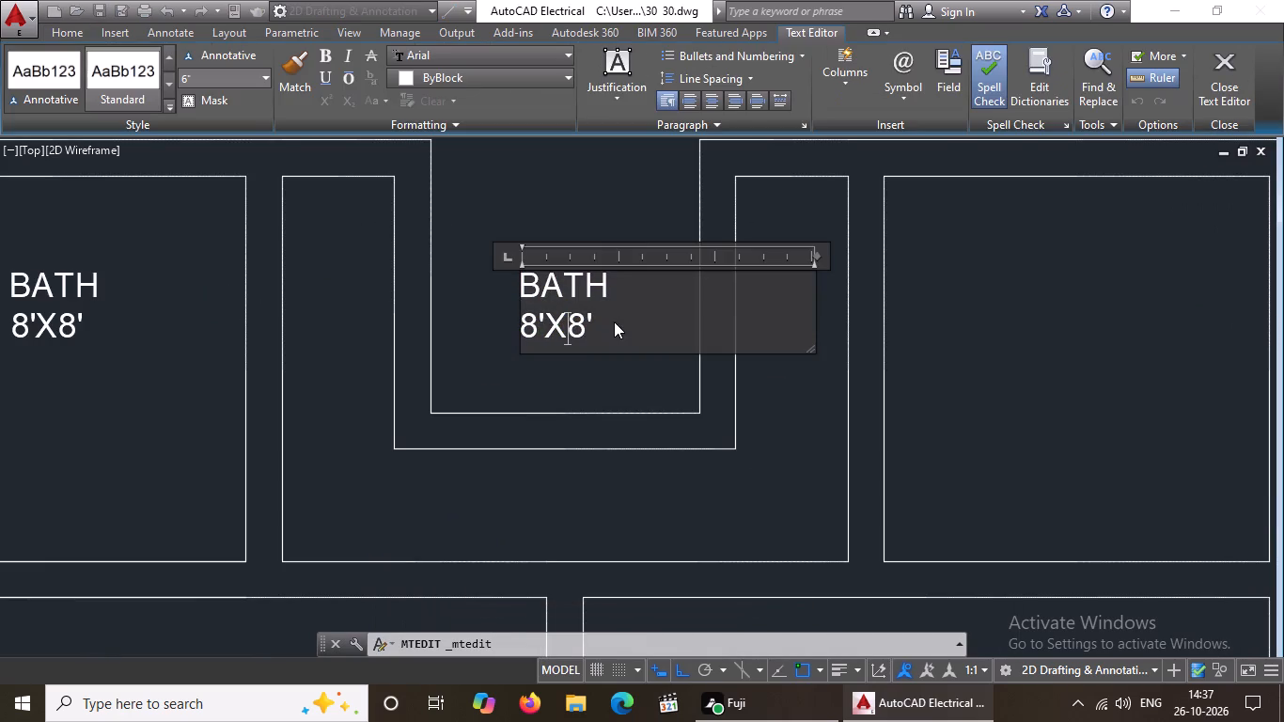
left_click(615, 322)
key("BackSpace")
key("BackSpace")
key("BackSpace")
key("BackSpace")
key("BackSpace")
key("BackSpace")
key("BackSpace")
key("BackSpace")
key("BackSpace")
key("BackSpace")
key("BackSpace")
key("BackSpace")
key("BackSpace")
key("BackSpace")
key("BackSpace")
key("BackSpace")
key("BackSpace")
key("BackSpace")
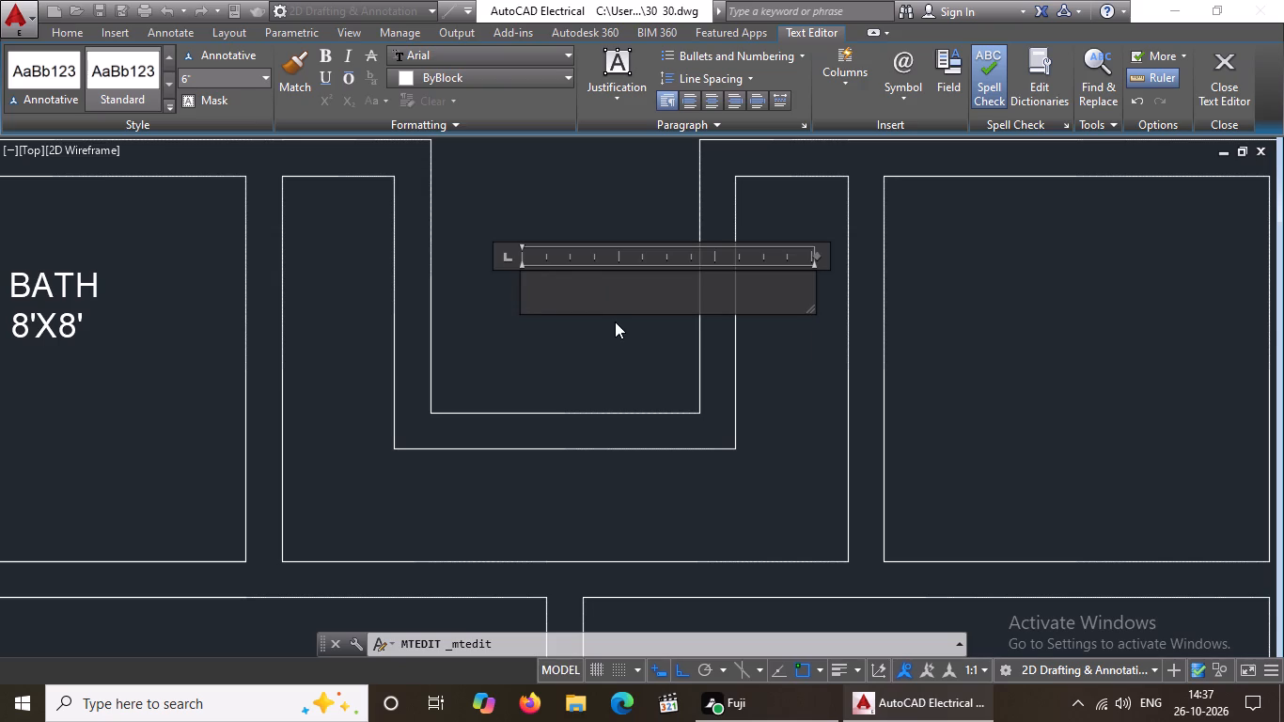
type("OPEN")
key("space")
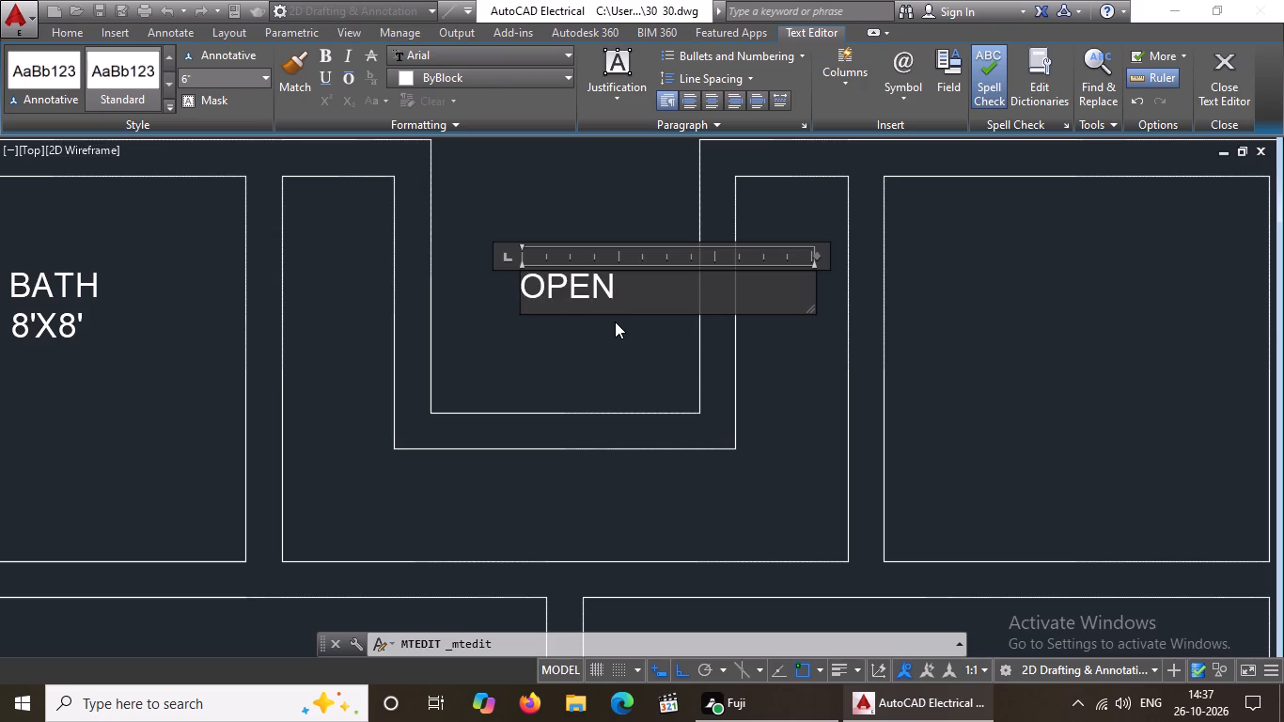
type("TO")
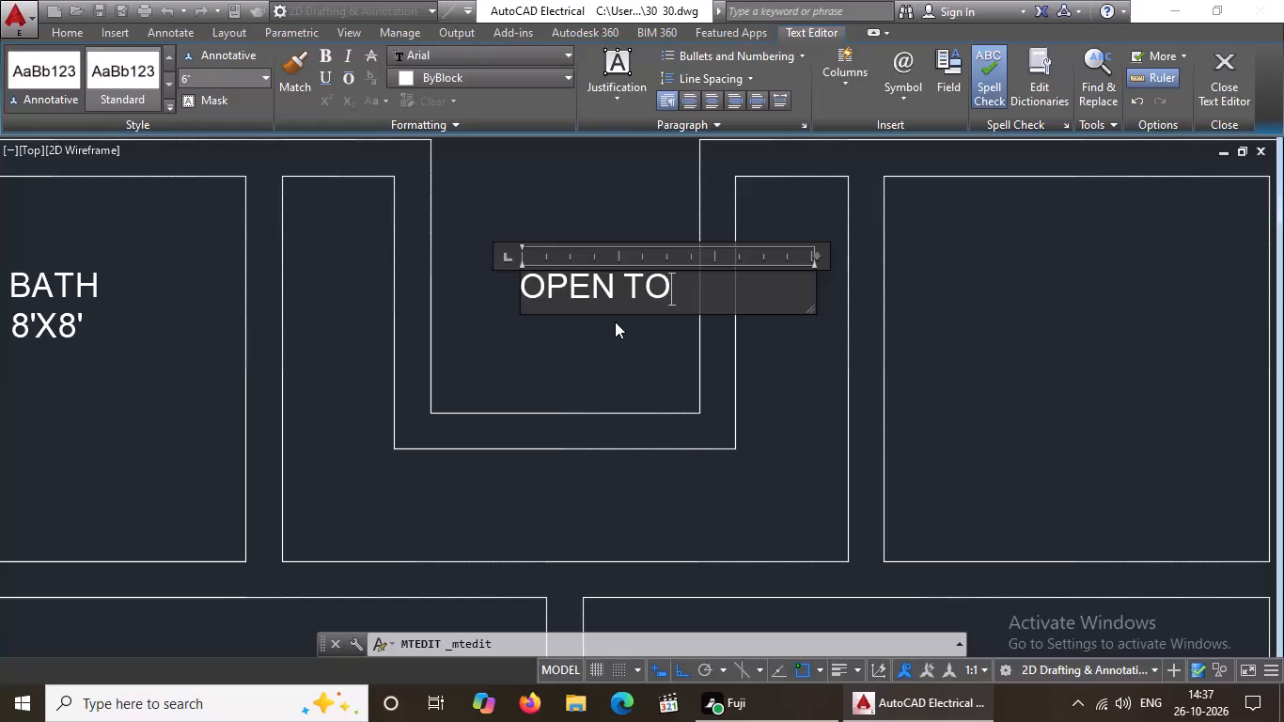
key("space")
type("SKY")
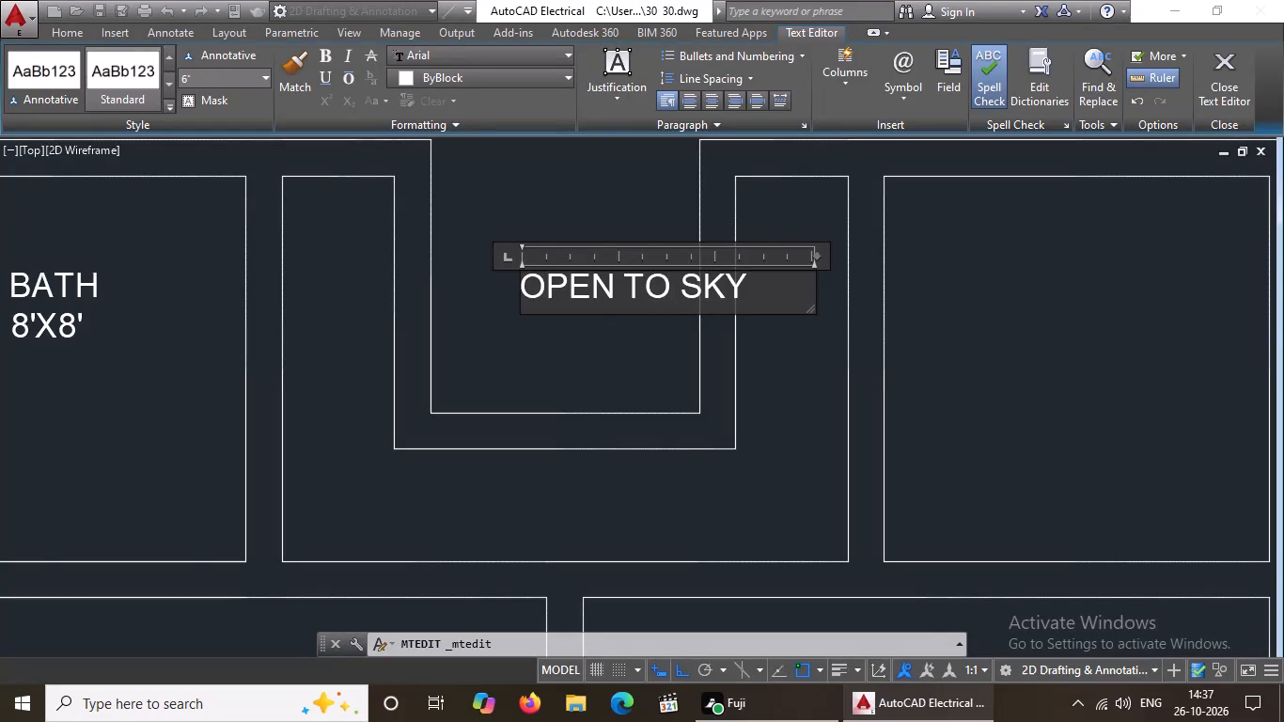
Break the OPEN TO SKY label into two lines, OPEN above TO SKY, without a leading space on the second line.
left_click(619, 286)
key("Return")
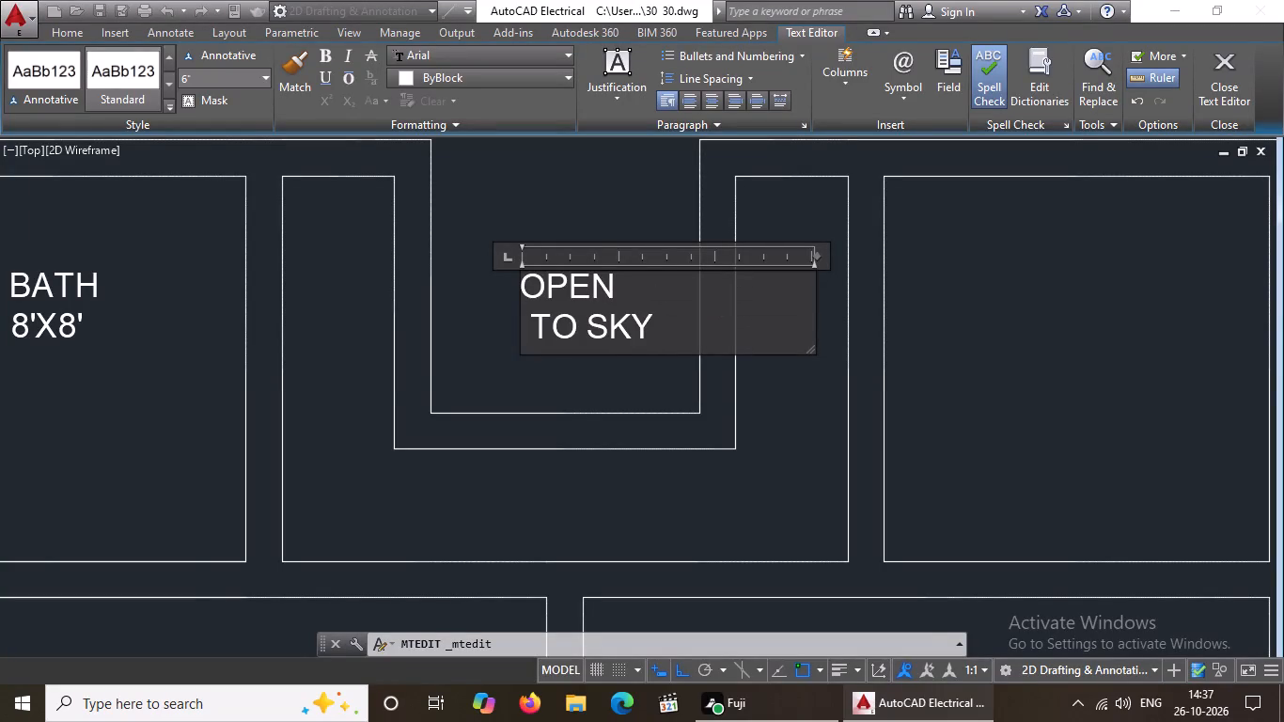
left_click(532, 334)
key("BackSpace")
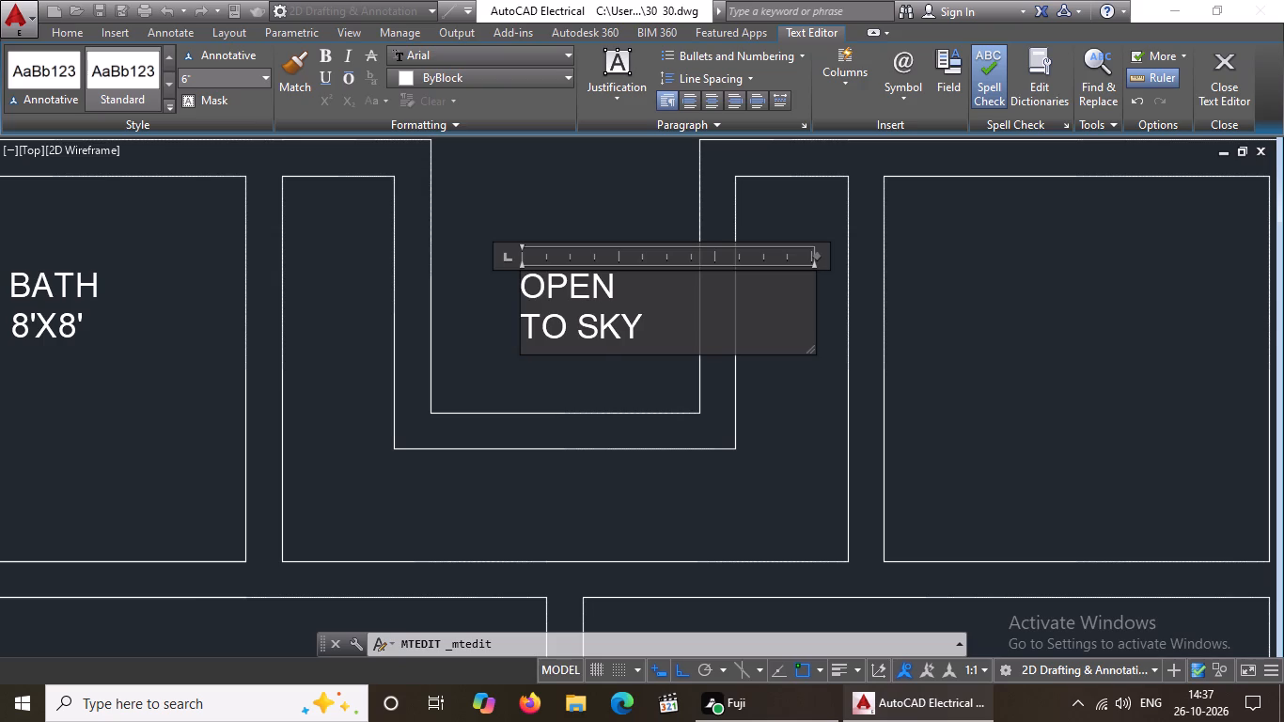
left_click(499, 313)
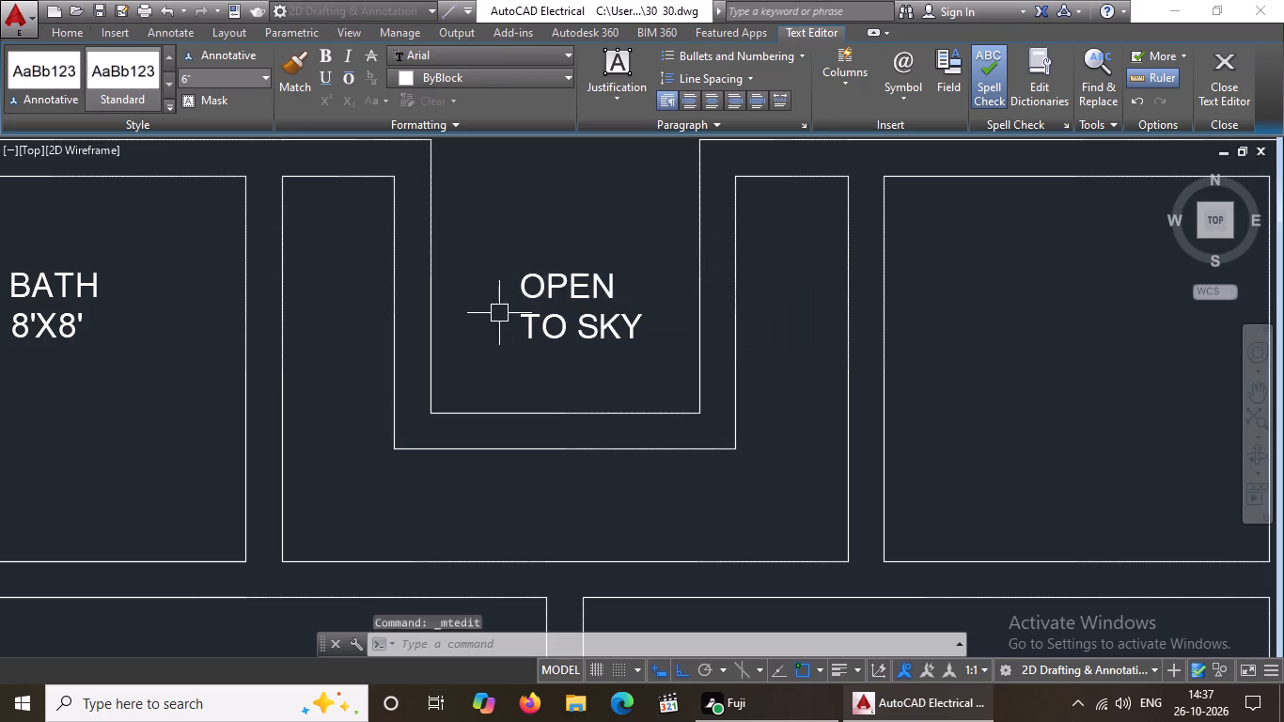
Shift the OPEN TO SKY label slightly left towards the centre of the recess.
left_click(578, 329)
left_click(526, 272)
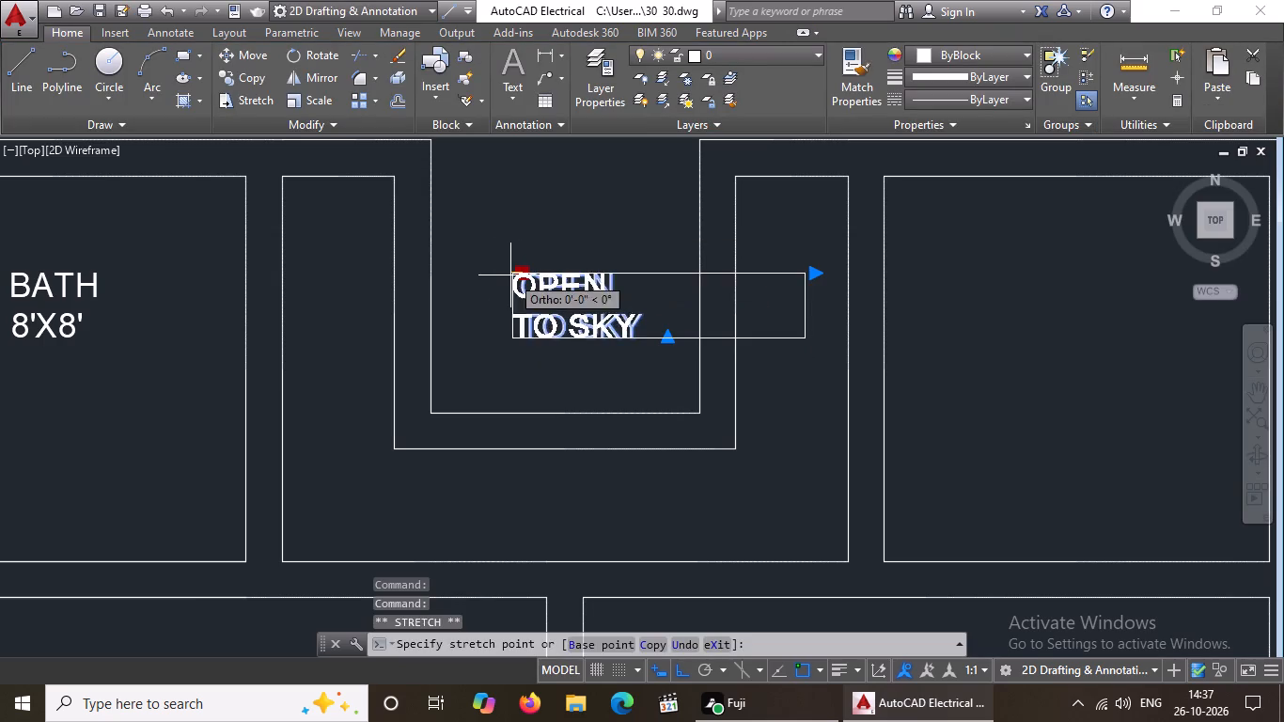
left_click(502, 275)
Indent the word OPEN by one space so it sits centred above TO SKY.
double_click(564, 287)
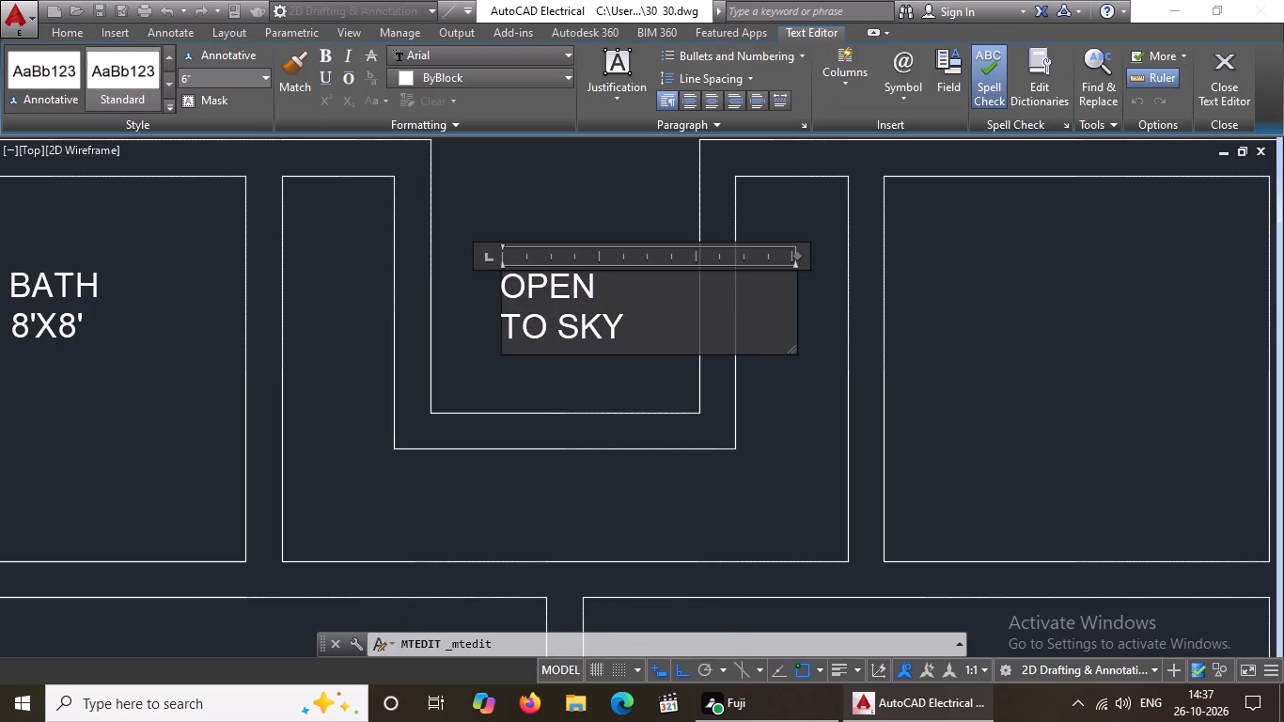
left_click(507, 288)
key("space")
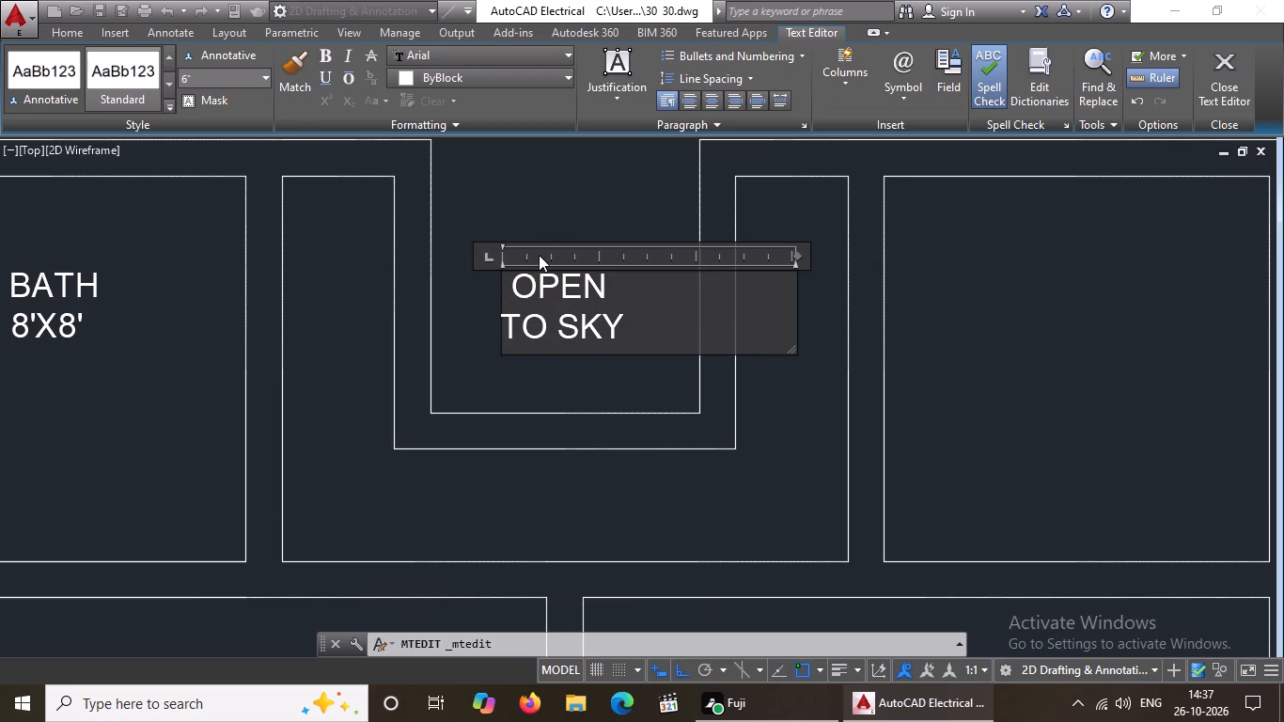
left_click_drag(578, 191, 582, 201)
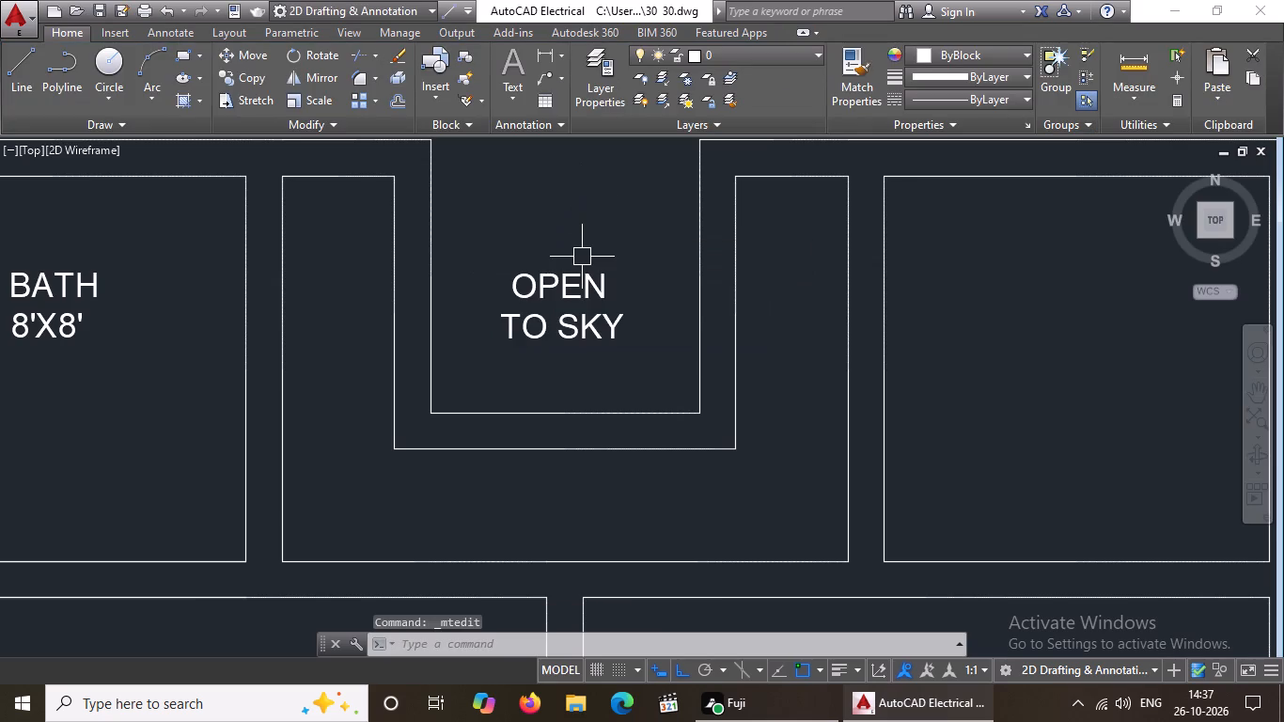
Copy the BATH 8'X8' label horizontally from the top left room into the top right room.
scroll(582, 257, "down", 2)
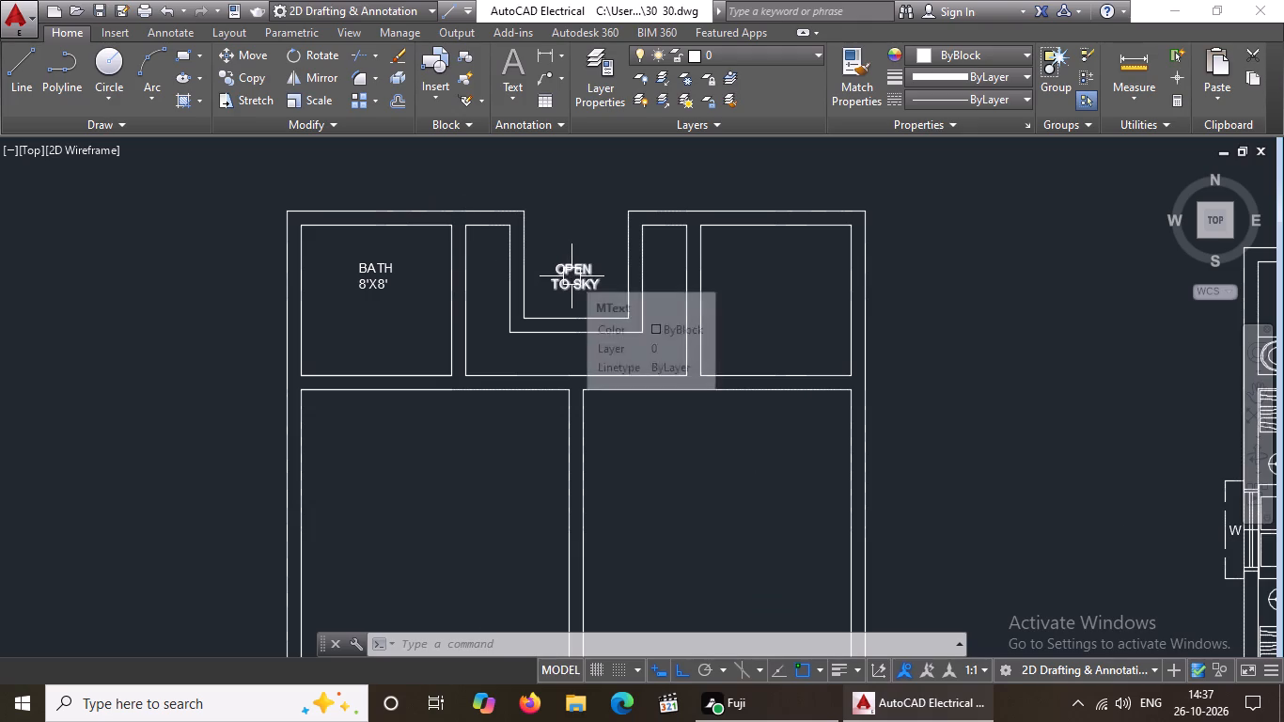
left_click(362, 280)
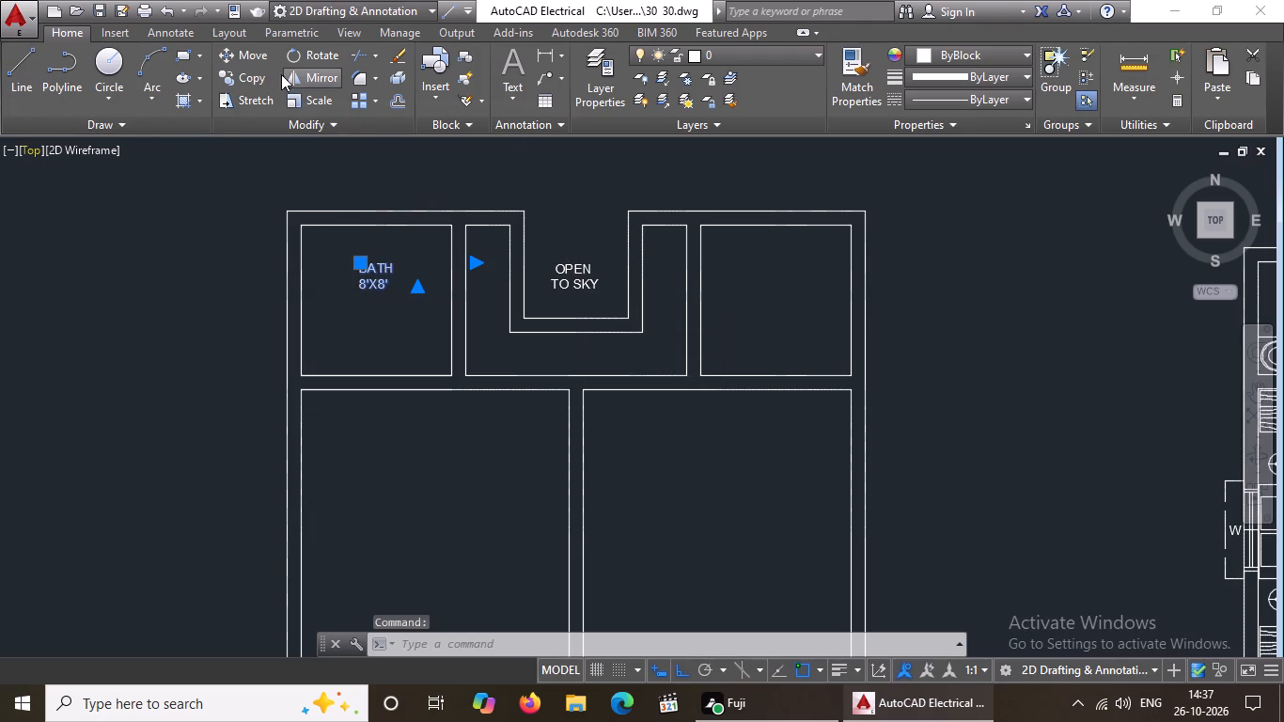
left_click(252, 73)
left_click(380, 271)
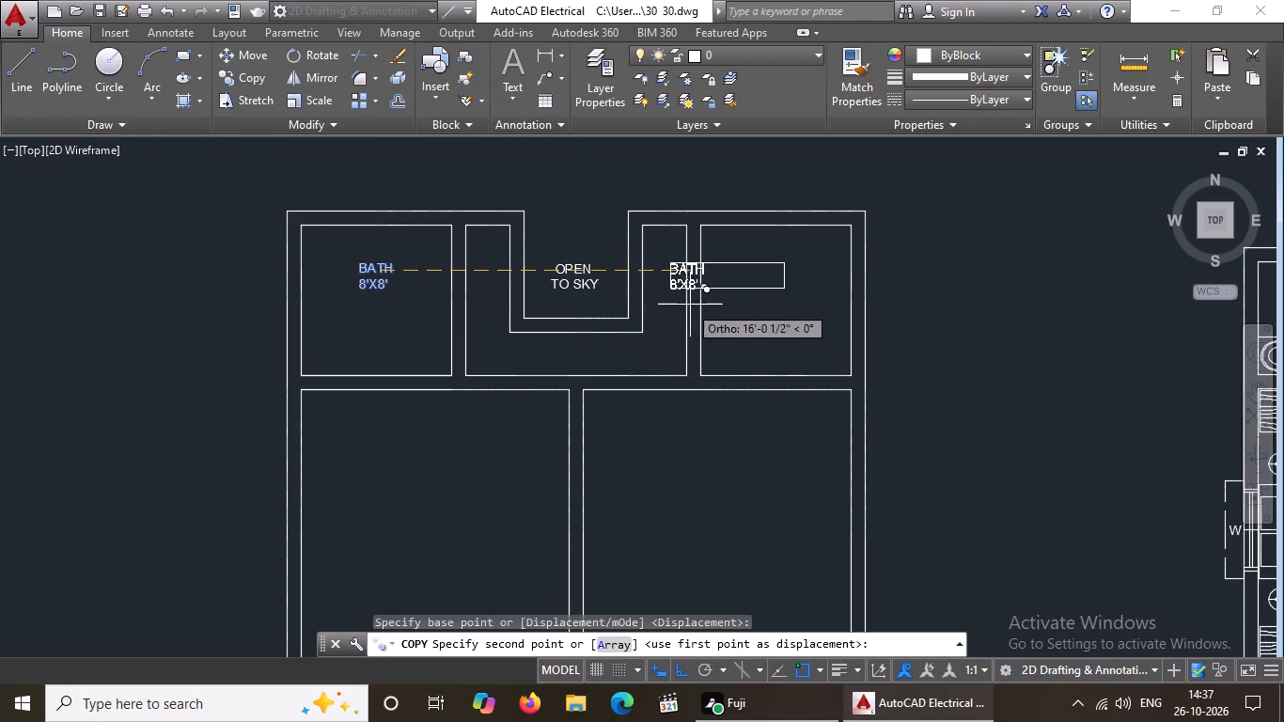
left_click(768, 302)
key("Escape")
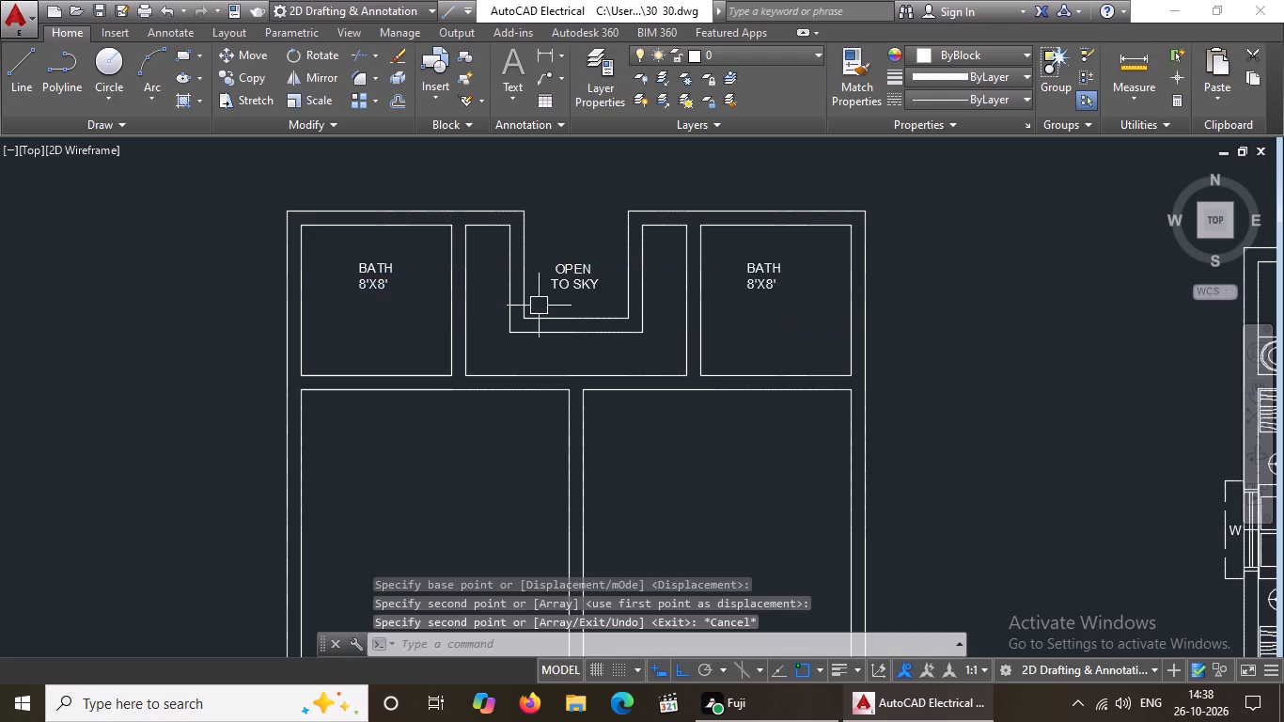
Copy the BATH 8'X8' label from the top left room into the large room below it, with Ortho turned off.
left_click(363, 284)
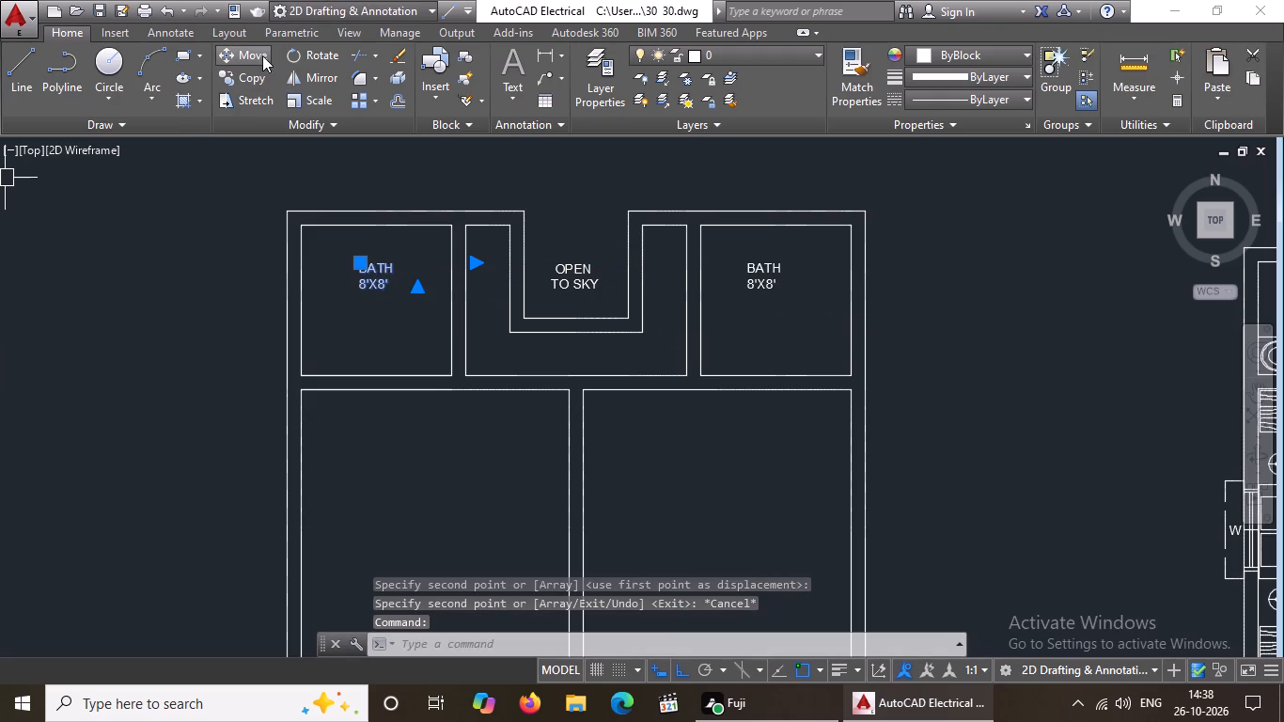
left_click(244, 74)
left_click(369, 278)
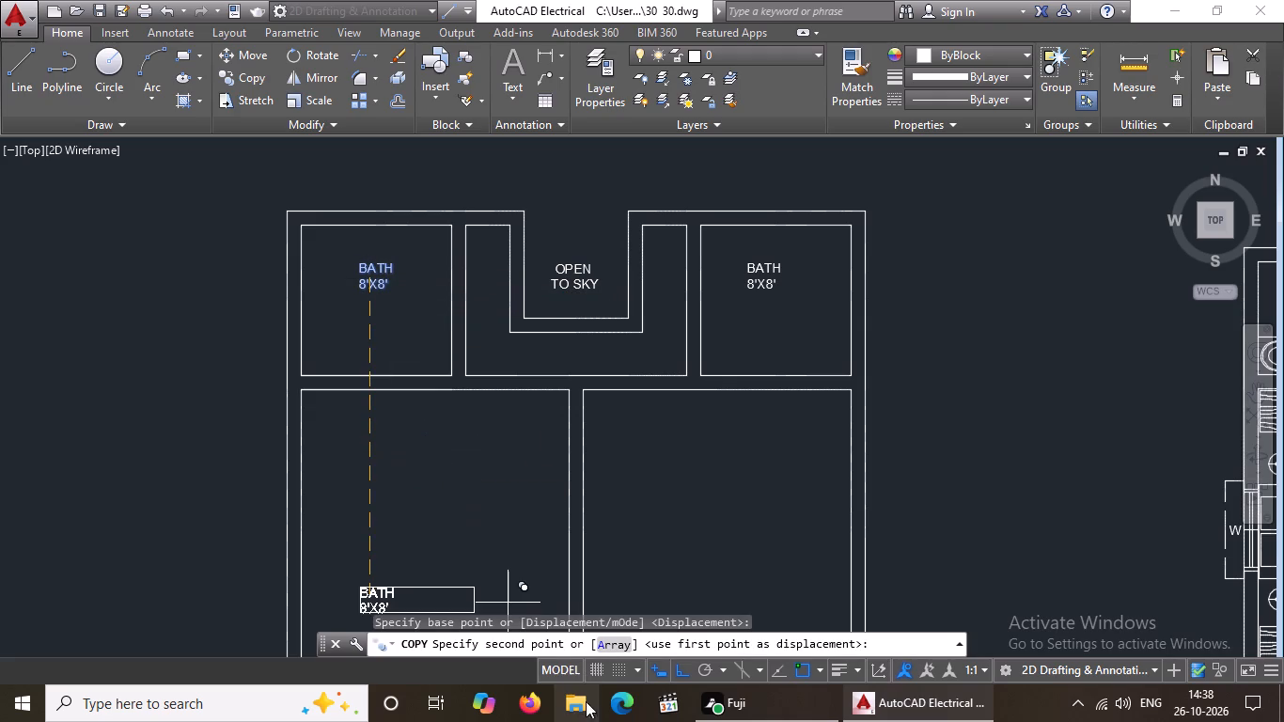
left_click(686, 670)
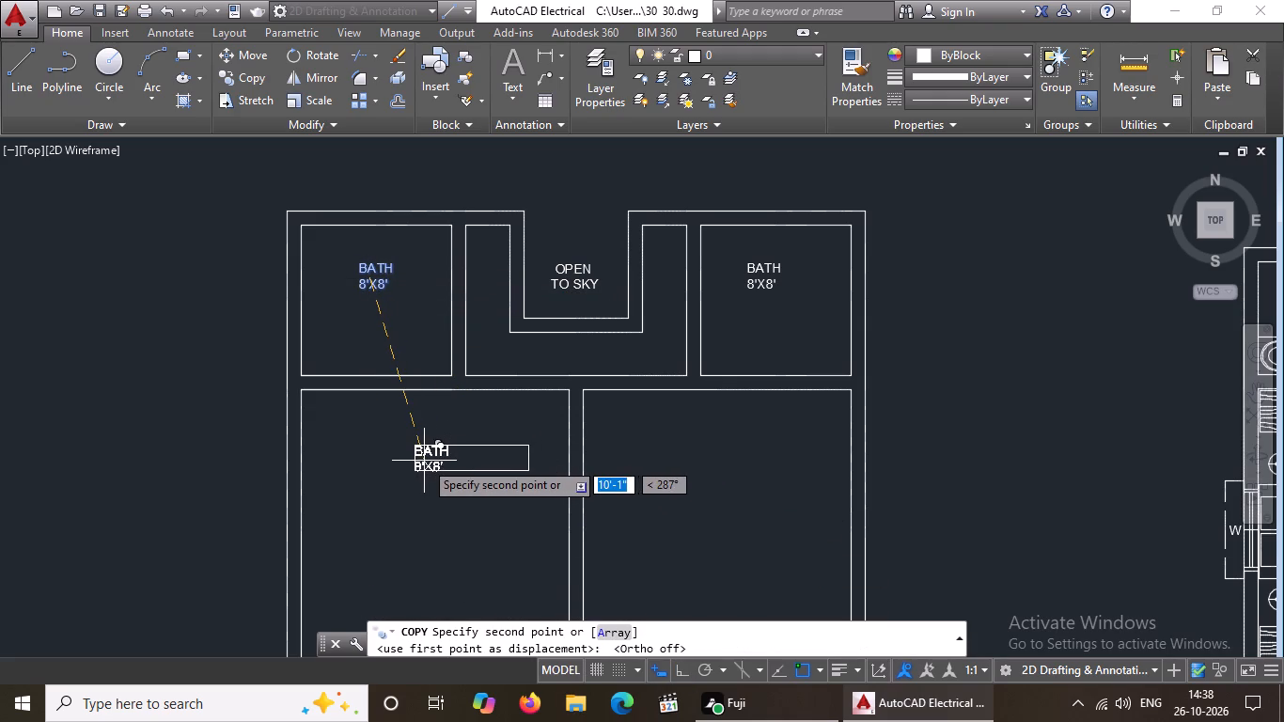
left_click(424, 461)
key("Escape")
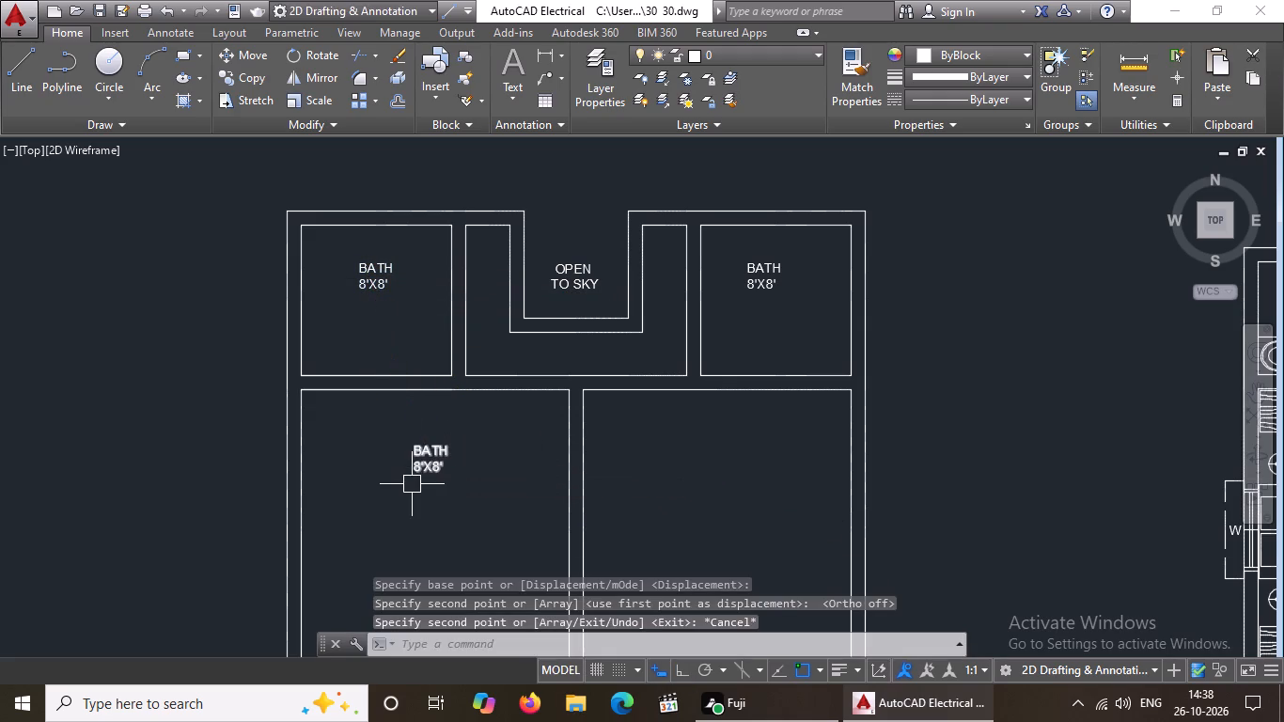
Replace the text of the copied BATH 8'X8' label in the large left room with BED ROOM.
scroll(411, 486, "up", 2)
double_click(454, 443)
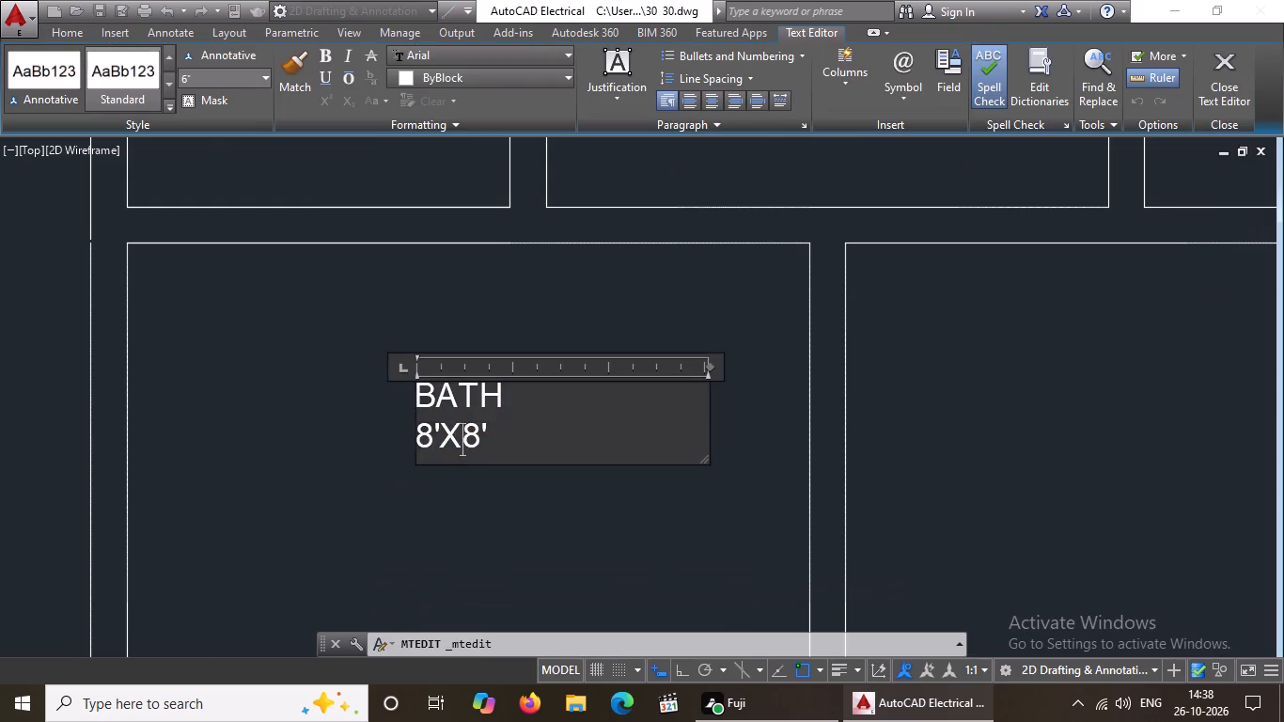
left_click(515, 437)
key("BackSpace")
key("BackSpace")
key("BackSpace")
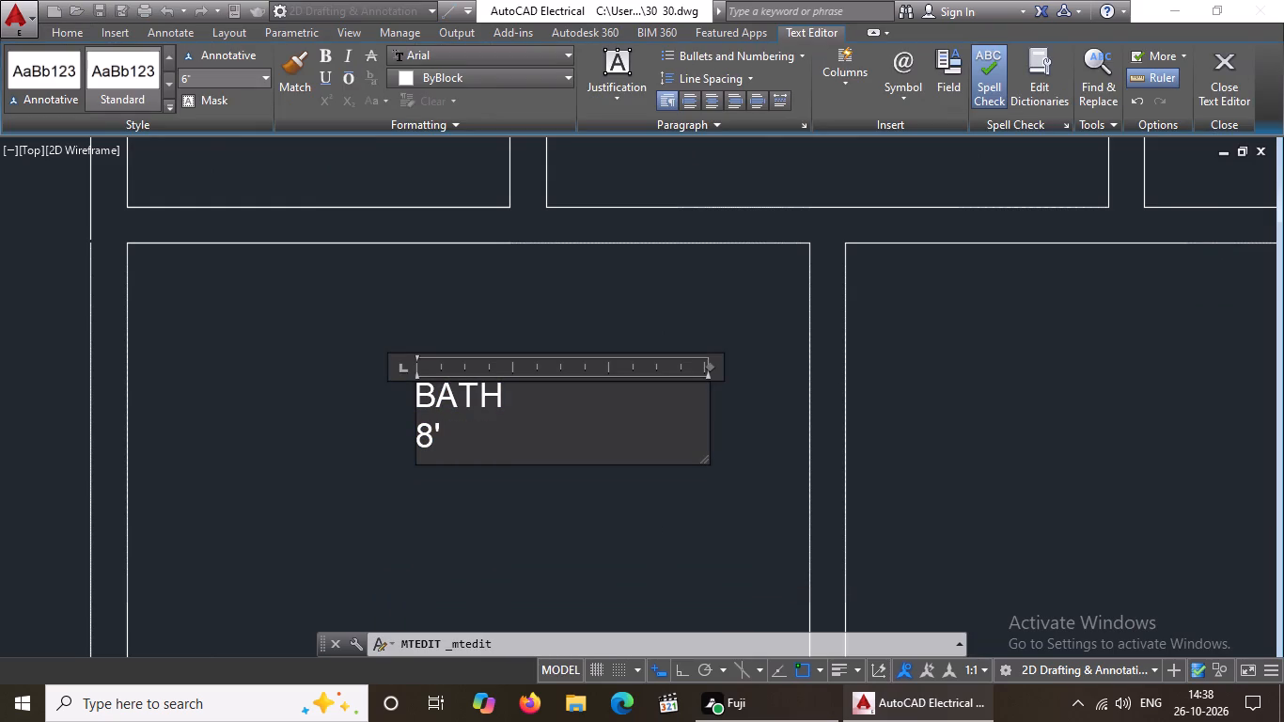
key("BackSpace")
key("BackSpace")
key("BackSpace")
key("BackSpace")
key("BackSpace")
key("BackSpace")
key("BackSpace")
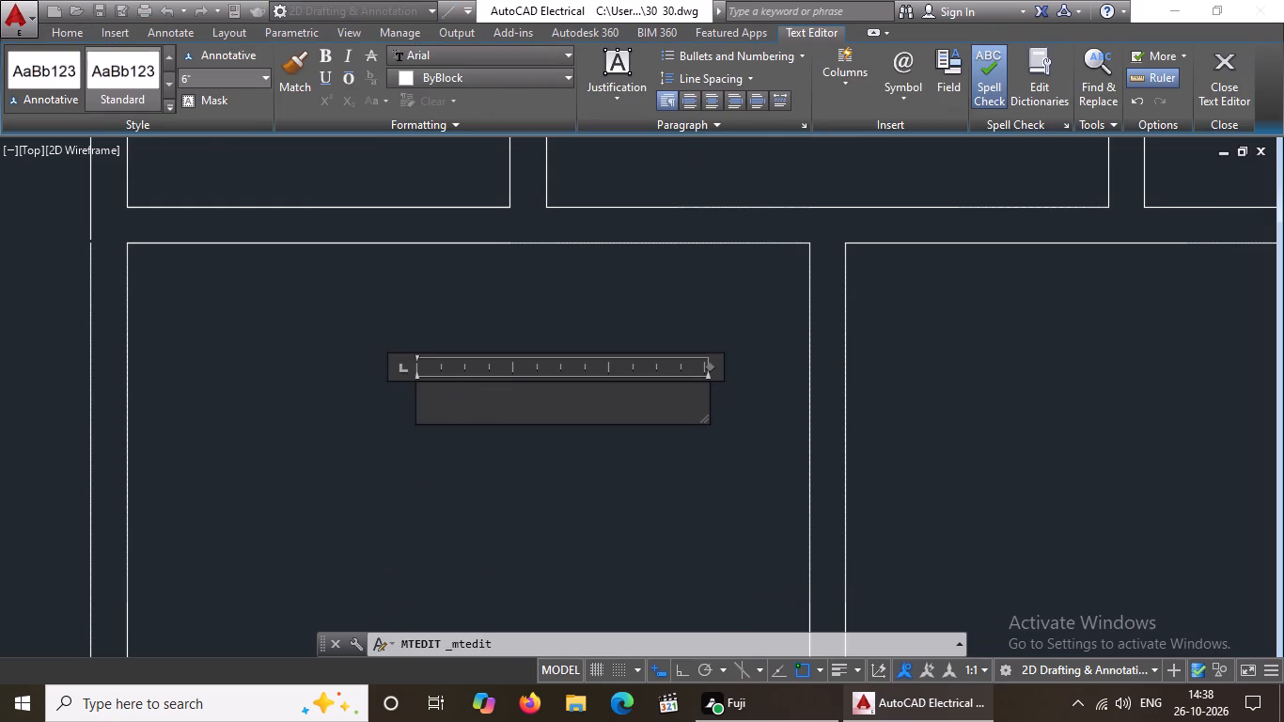
type("BED")
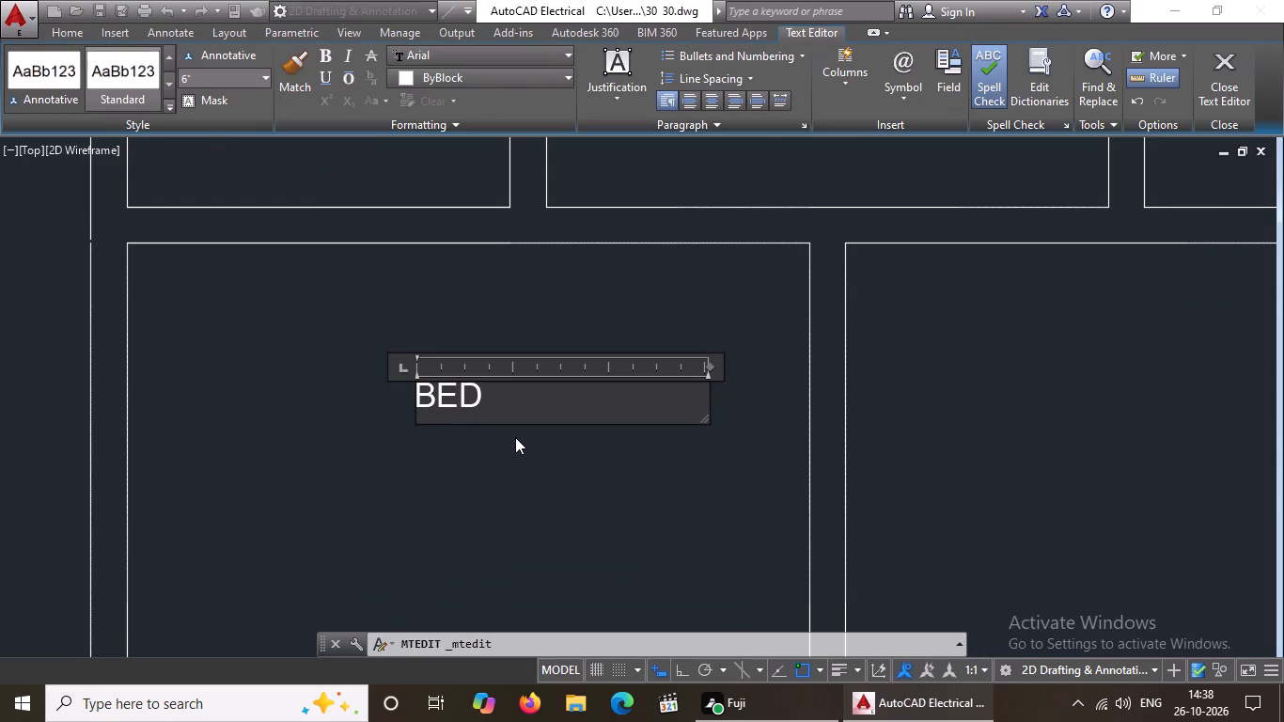
key("space")
key("r")
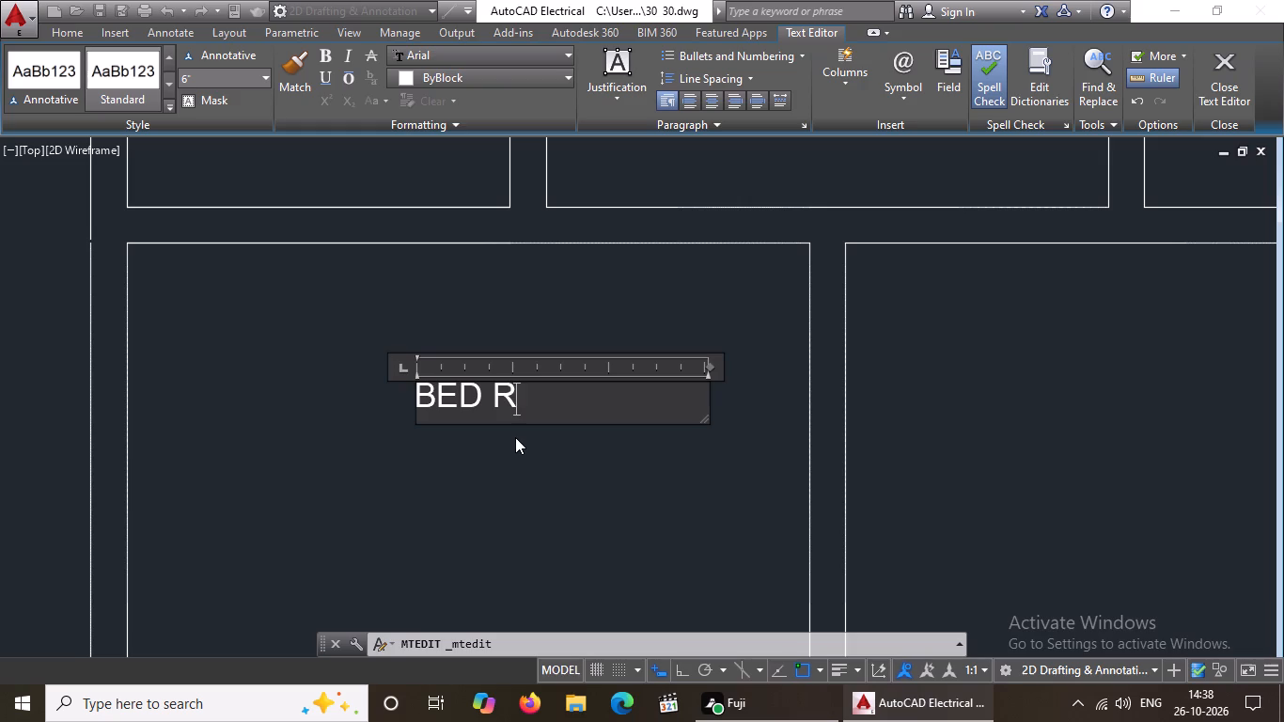
type("OOM")
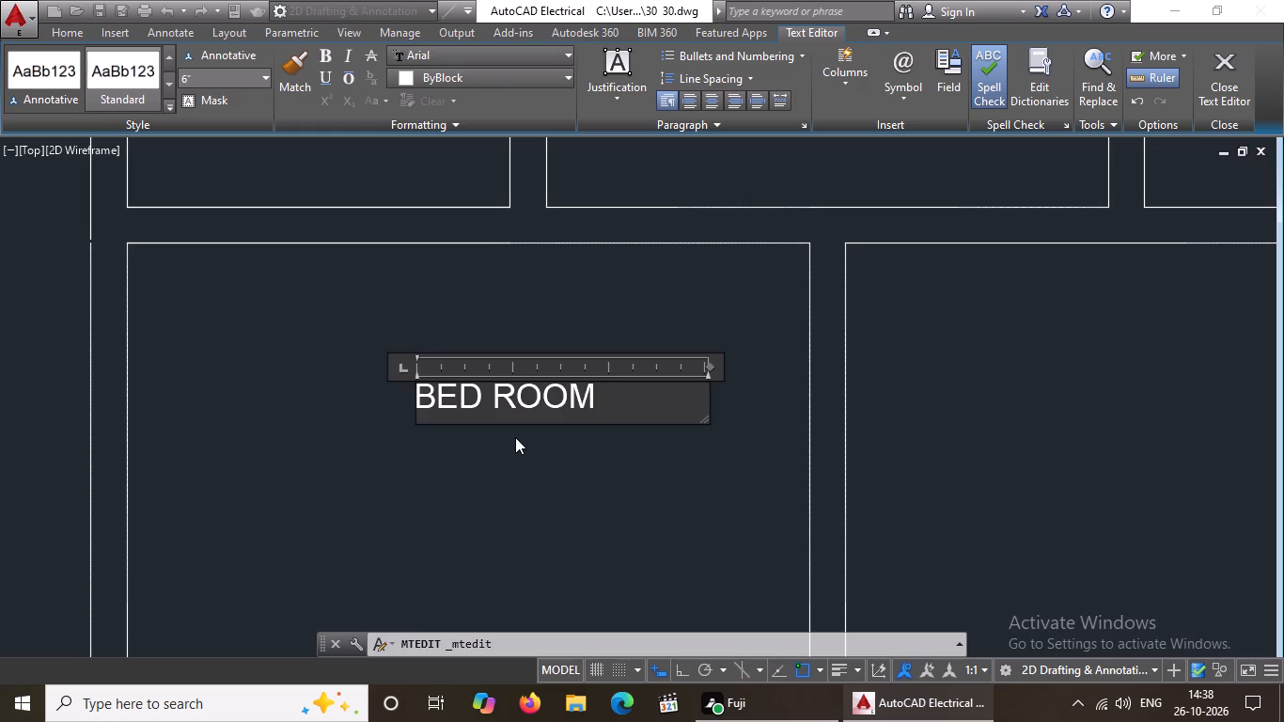
Add the room size 14'3"X15'O" as a second line under BED ROOM and finish editing the label.
key("Return")
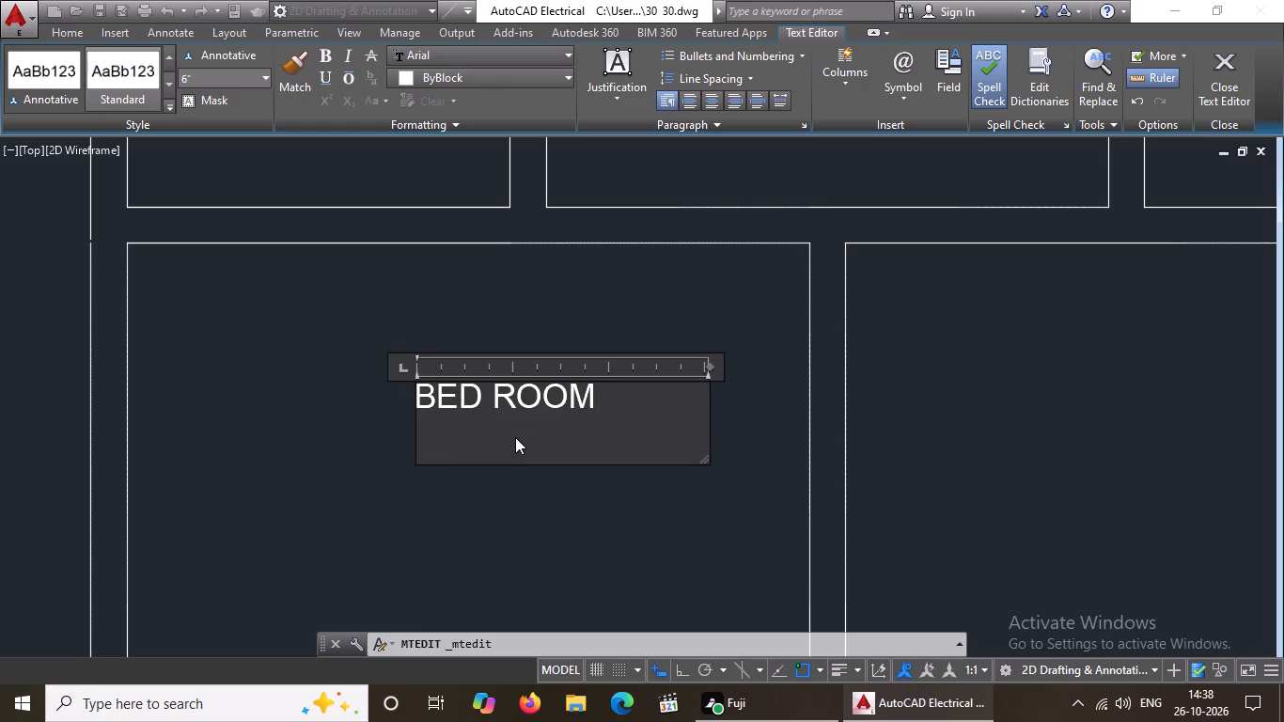
type("14")
key("apostrophe")
type("3\"")
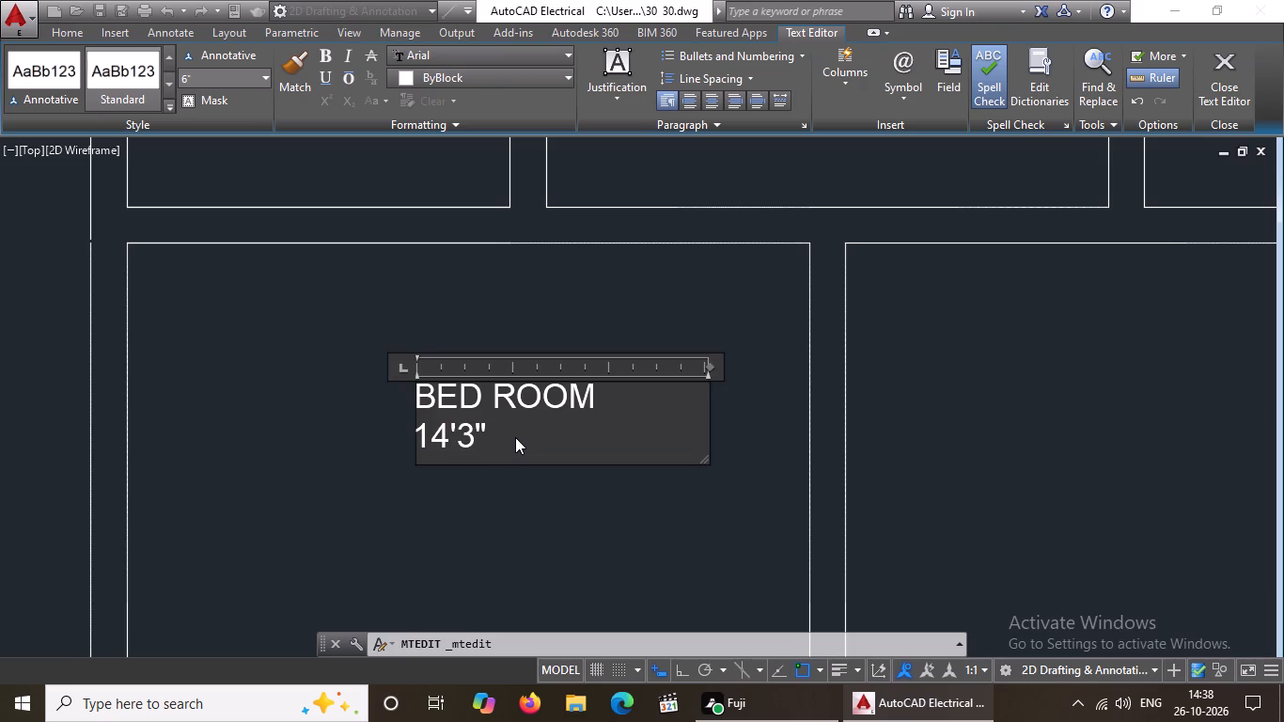
key("x")
type("15'")
type("O\"")
left_click(484, 513)
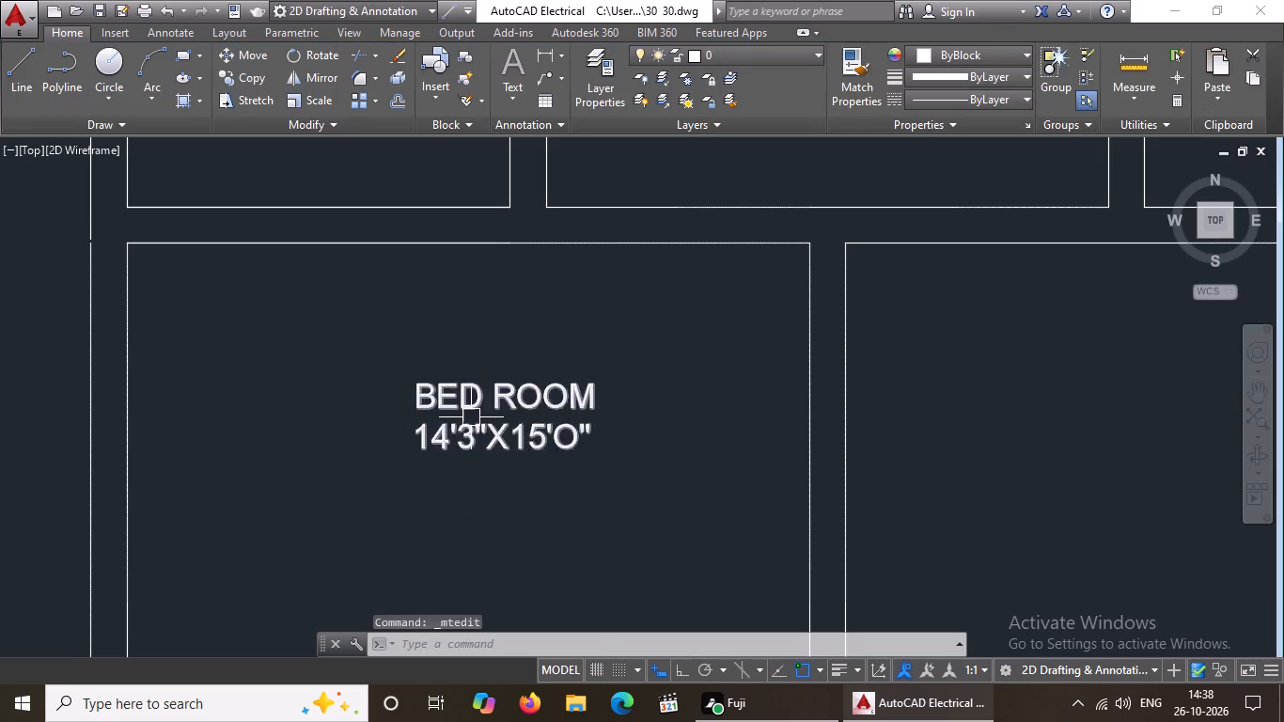
Copy the BED ROOM 14'3"X15'O" label horizontally into the adjacent large right room, with Ortho turned on.
scroll(471, 416, "down", 2)
left_click(479, 416)
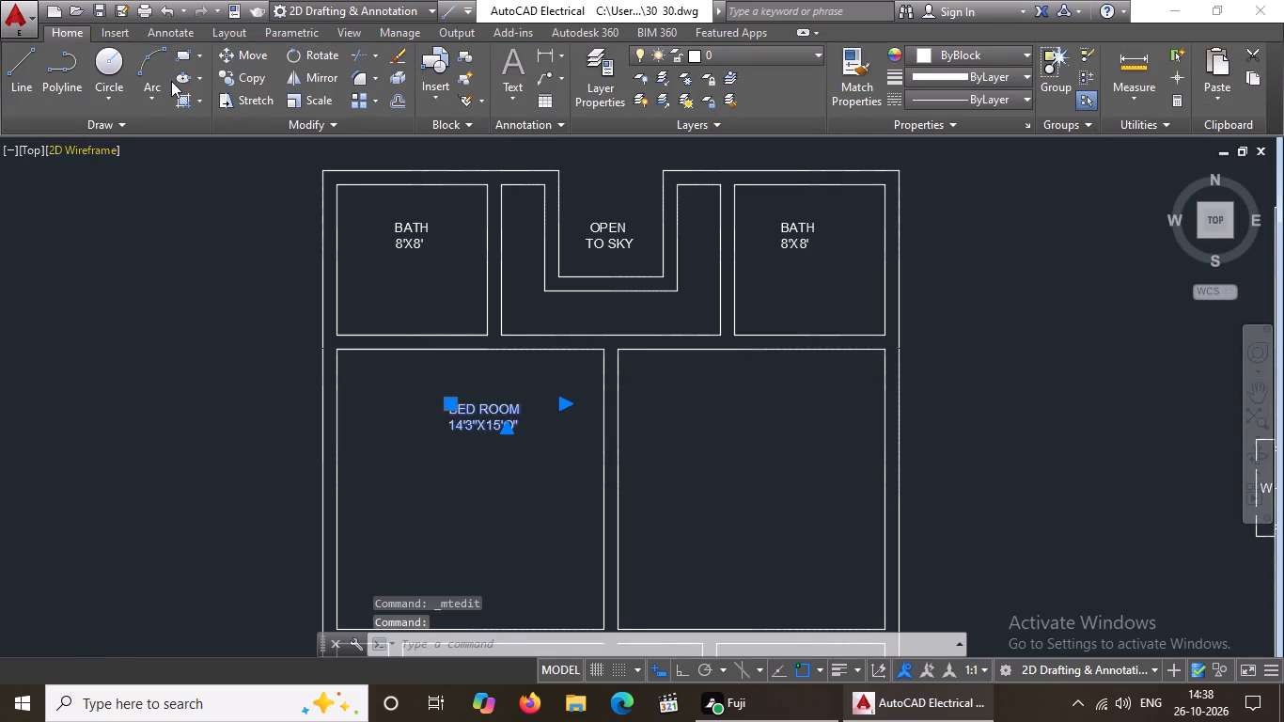
left_click(246, 80)
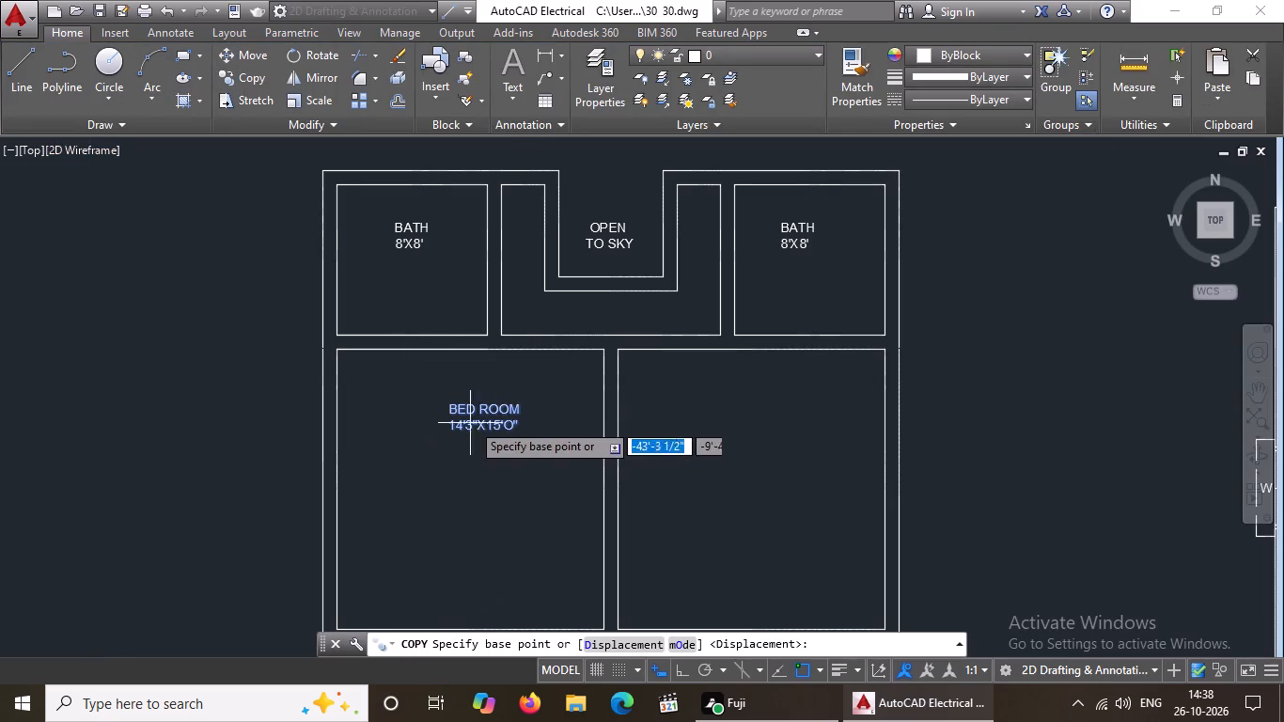
left_click(480, 405)
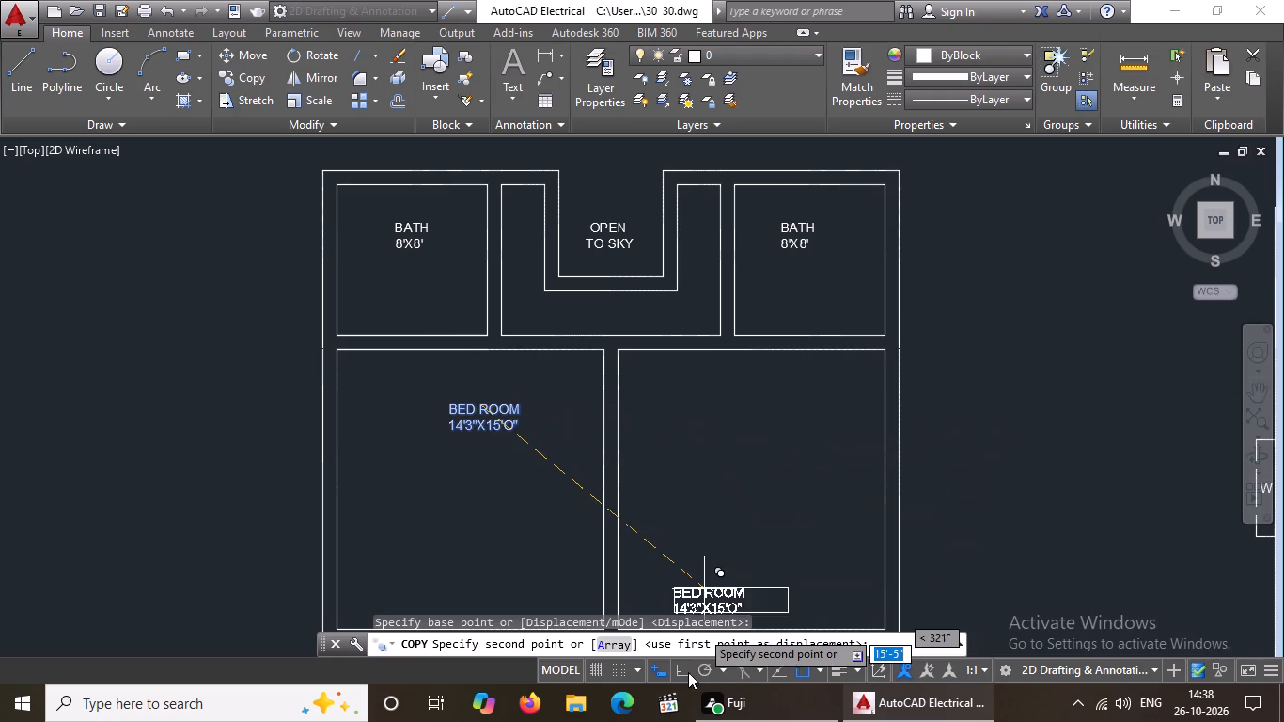
left_click(688, 672)
left_click(747, 447)
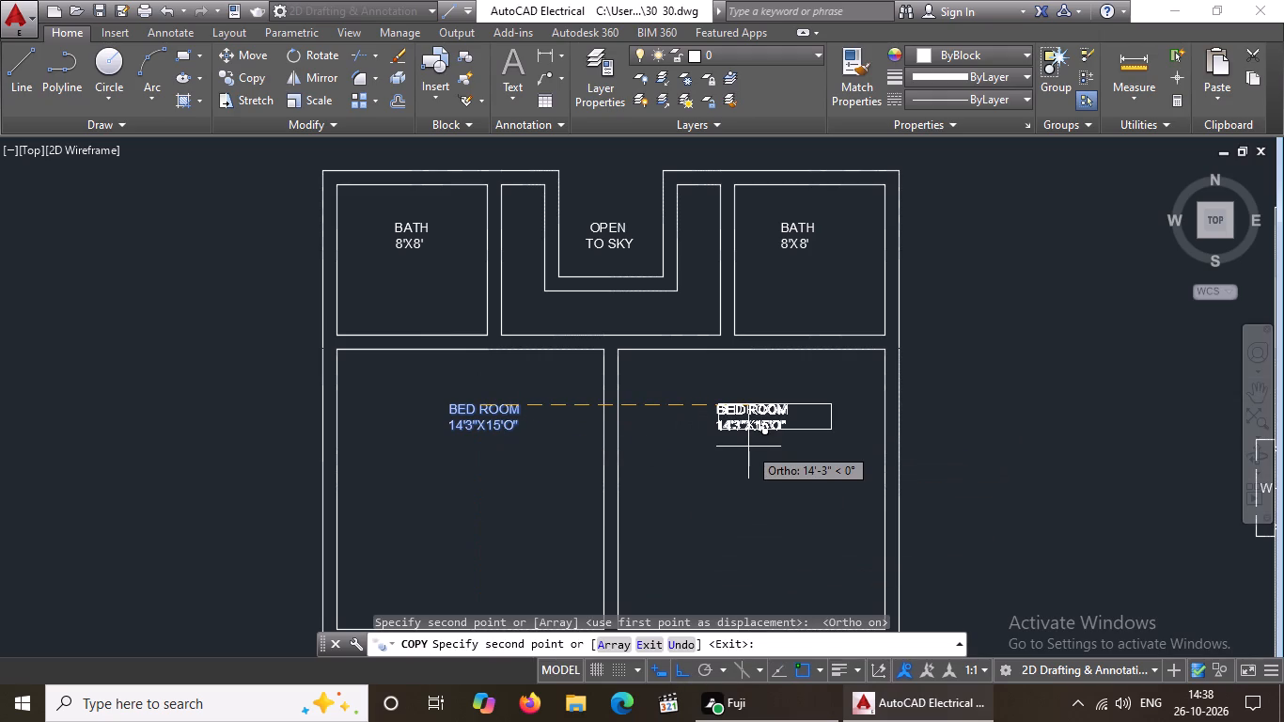
key("Escape")
Copy the OPEN TO SKY label into the narrow room at the left of the middle row, with Ortho turned off.
scroll(718, 395, "down", 3)
scroll(759, 519, "up", 3)
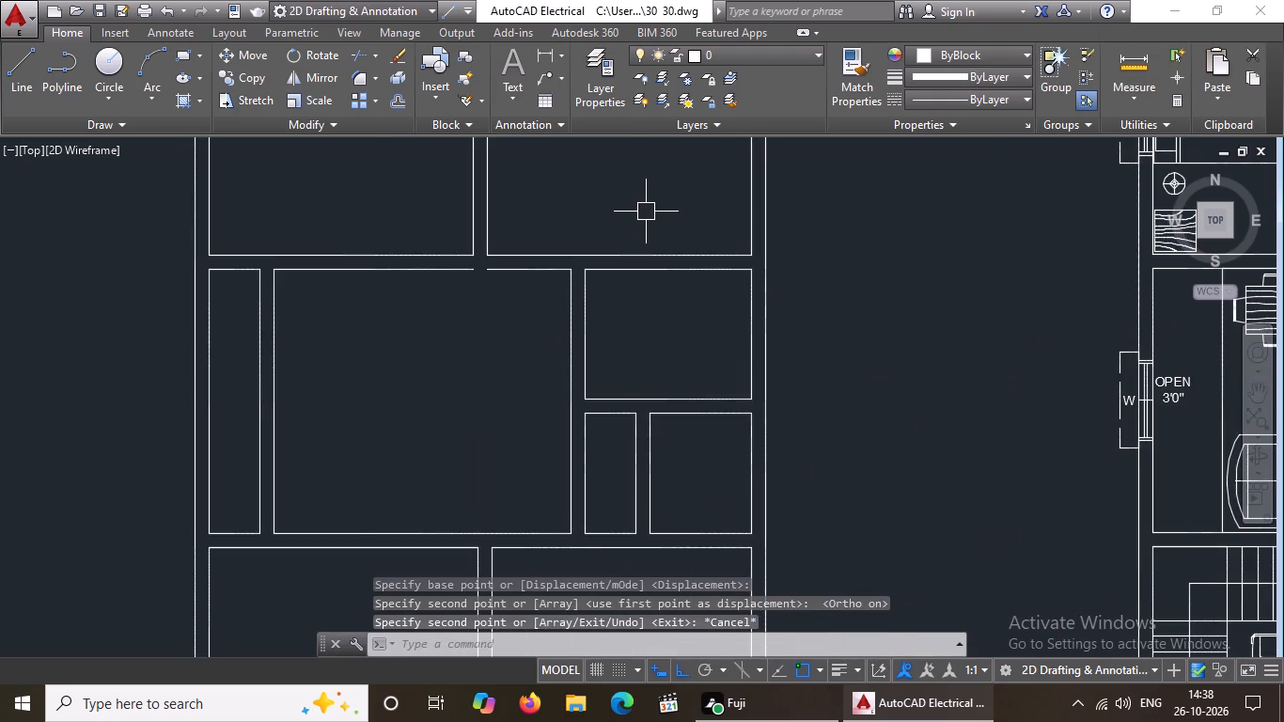
scroll(648, 223, "down", 1)
middle_click_drag(650, 241, 650, 342)
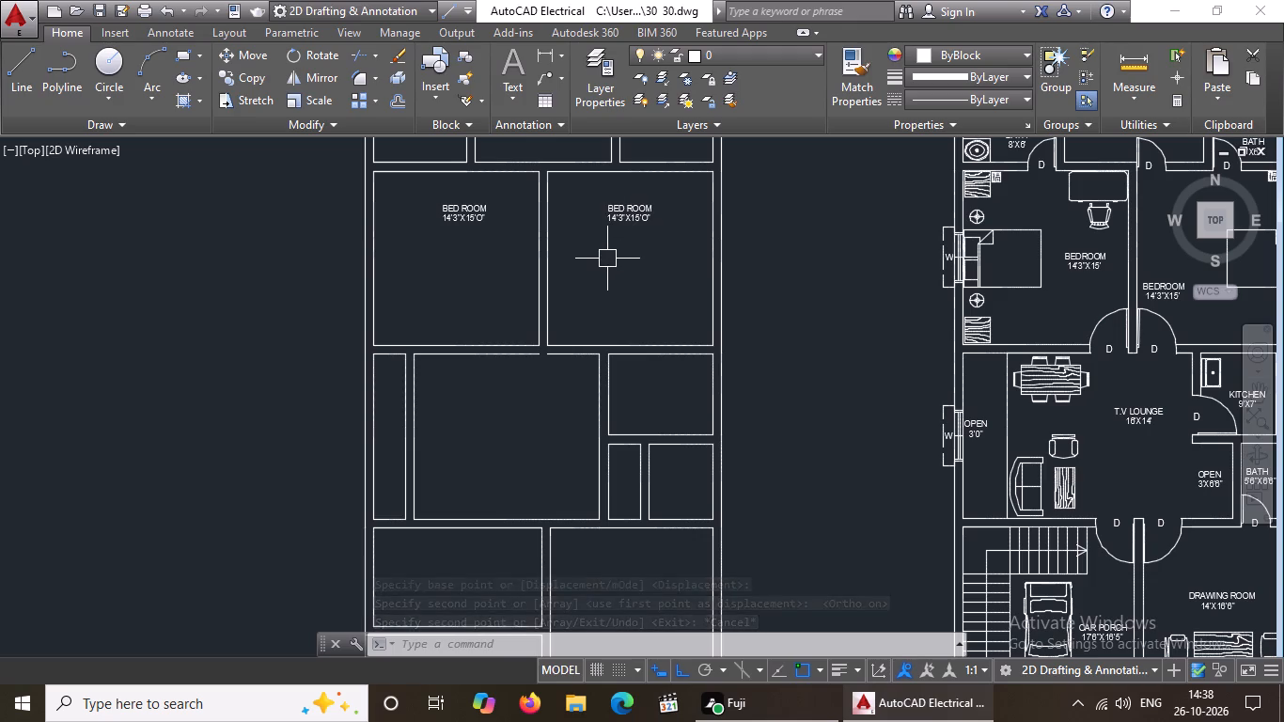
scroll(607, 259, "down", 2)
scroll(587, 206, "up", 3)
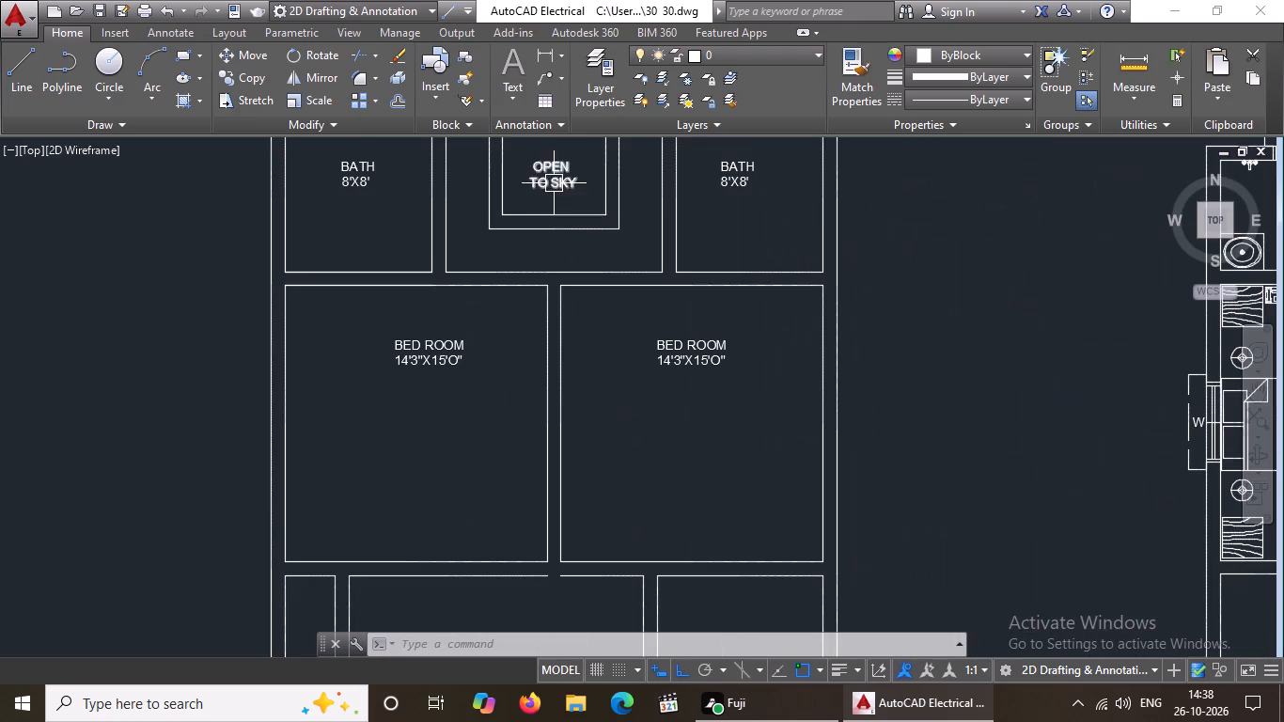
left_click(554, 181)
left_click(248, 80)
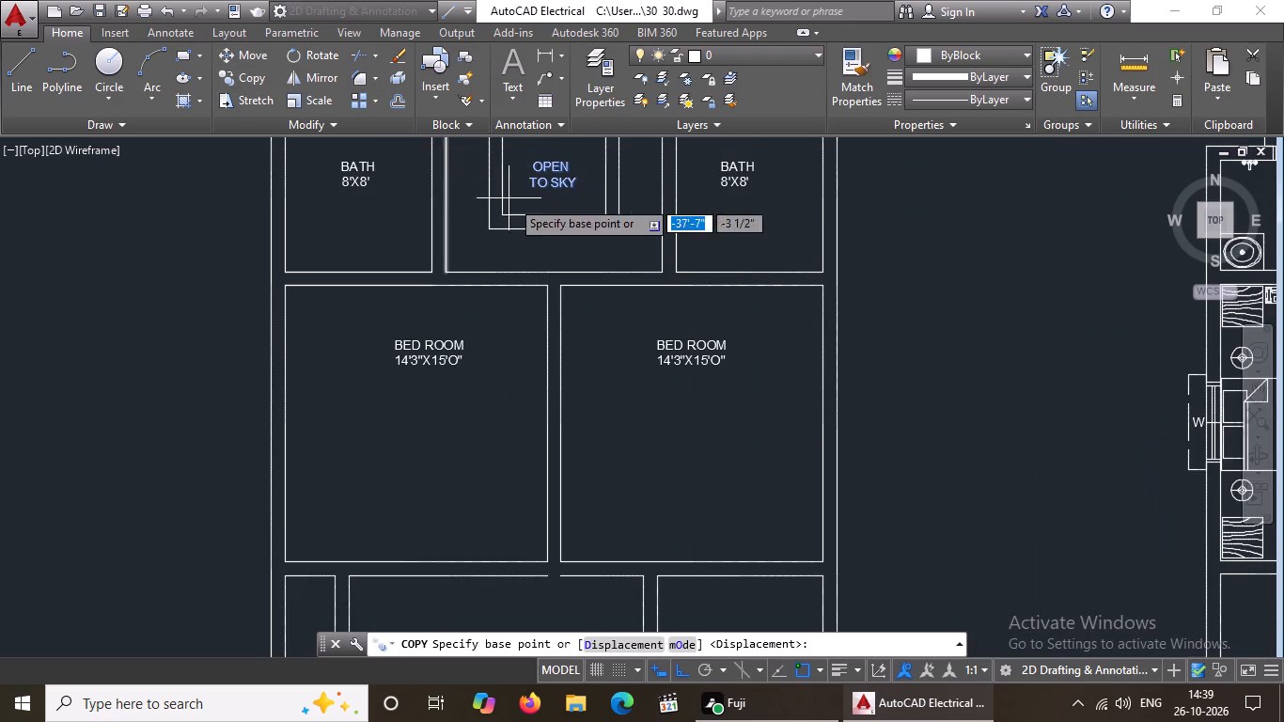
left_click(560, 175)
scroll(488, 277, "down", 3)
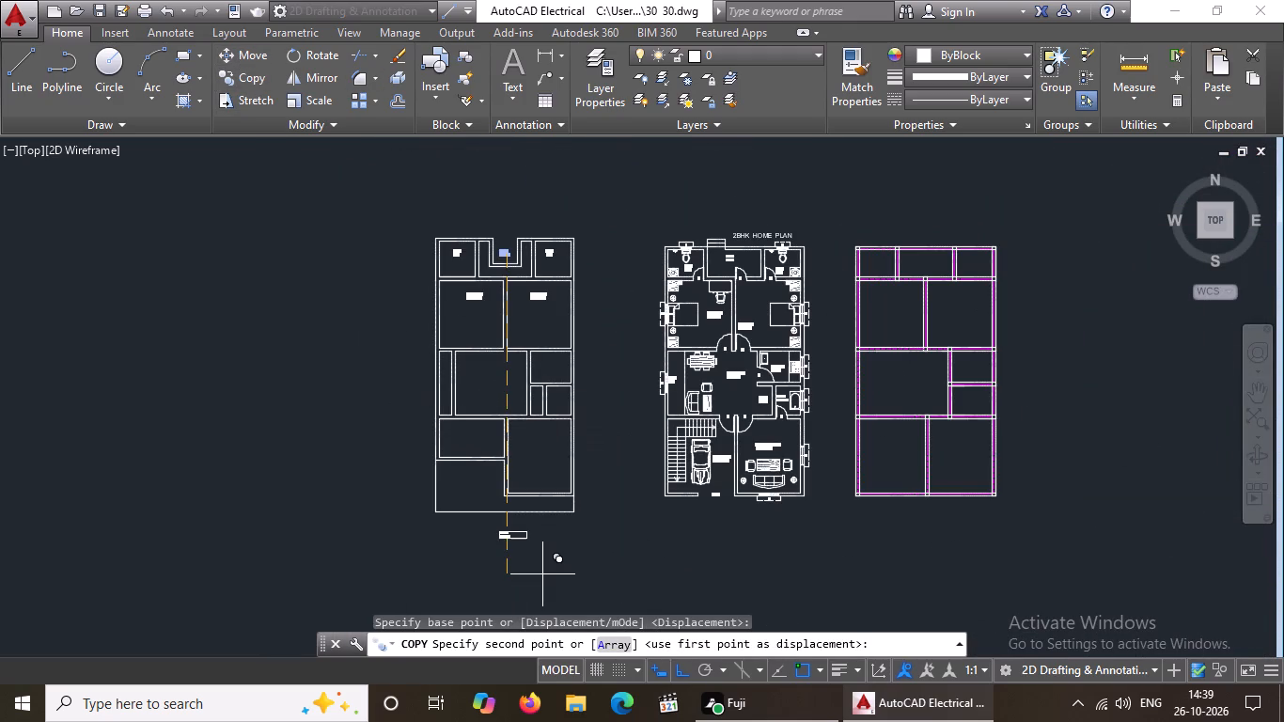
scroll(609, 648, "up", 1)
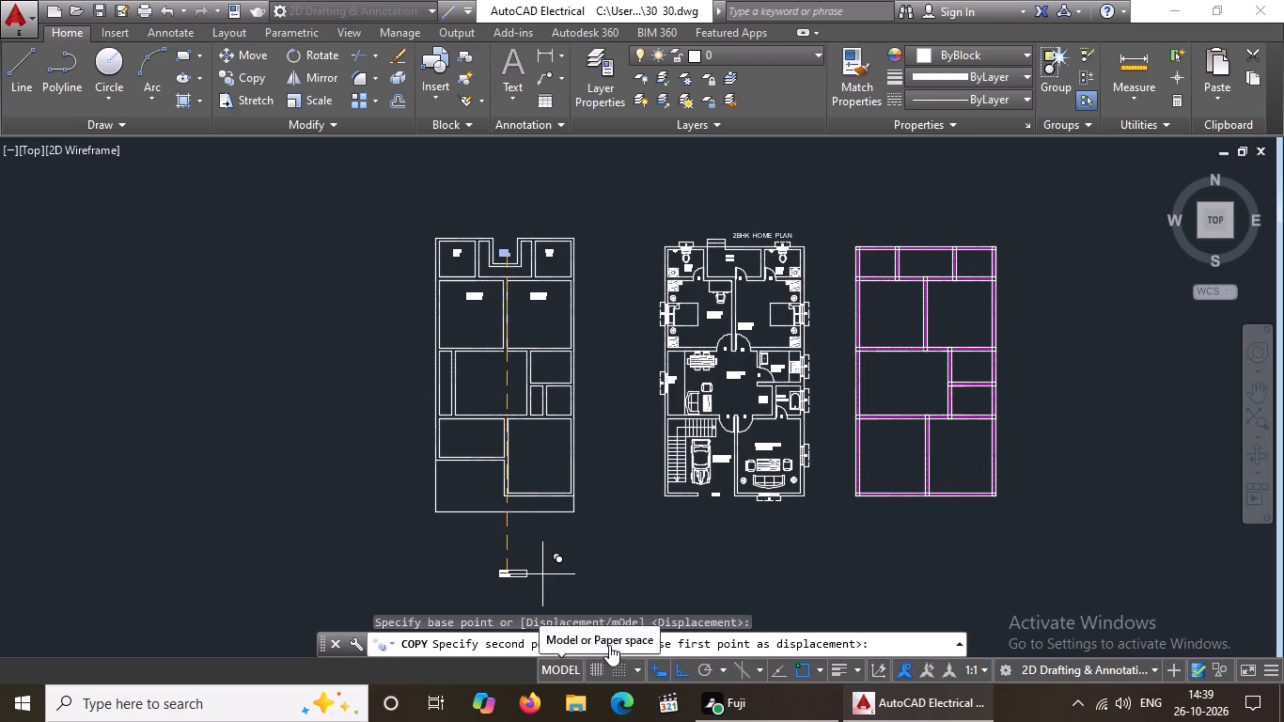
scroll(453, 391, "up", 2)
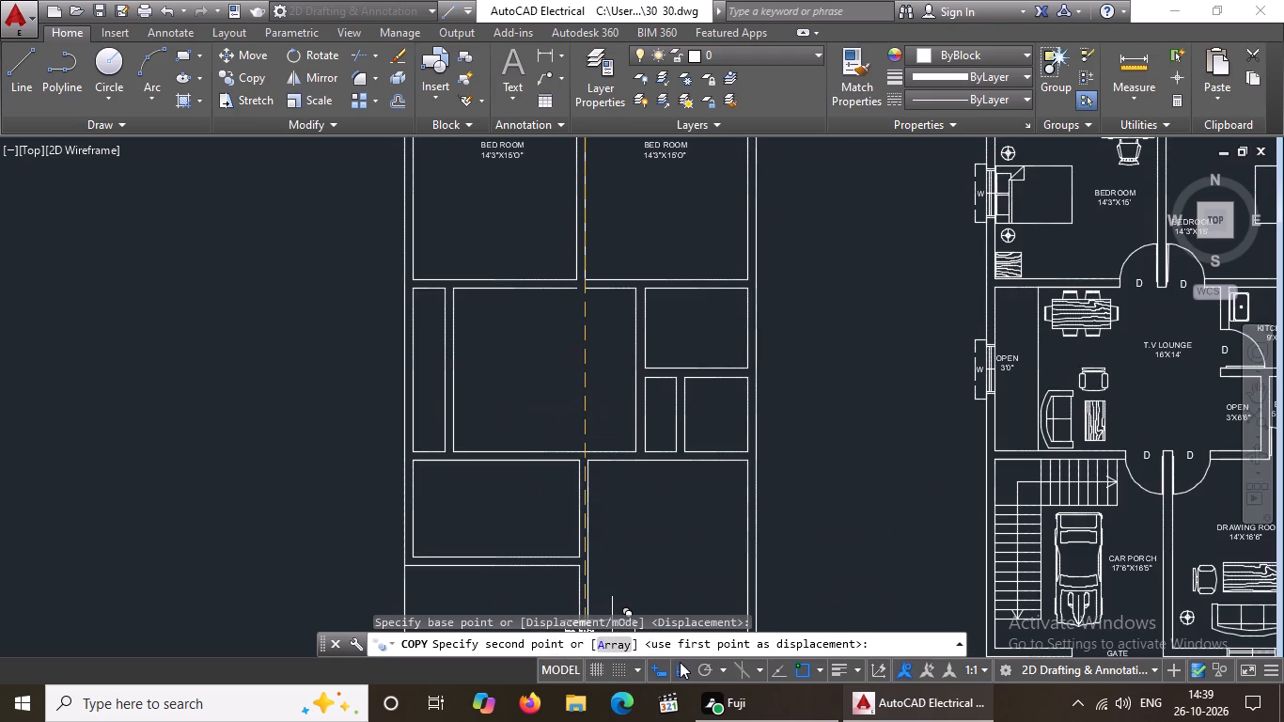
left_click_drag(678, 672, 672, 659)
scroll(410, 374, "up", 2)
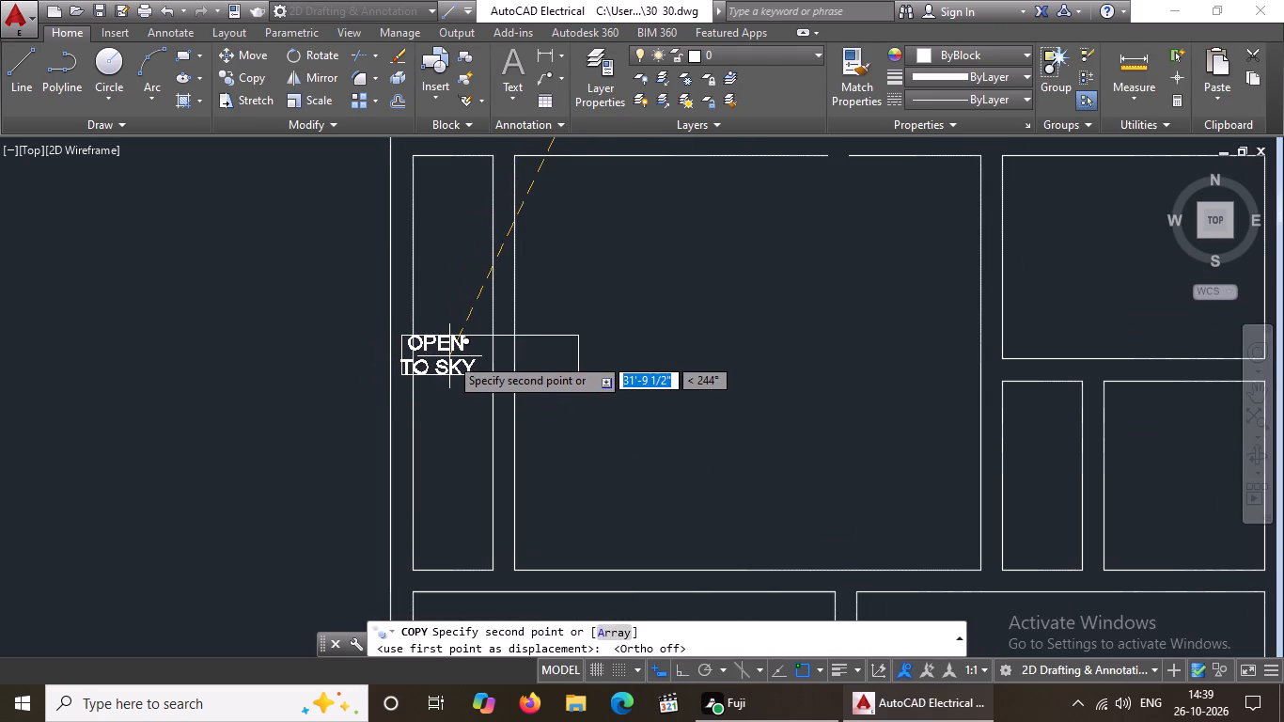
left_click(455, 346)
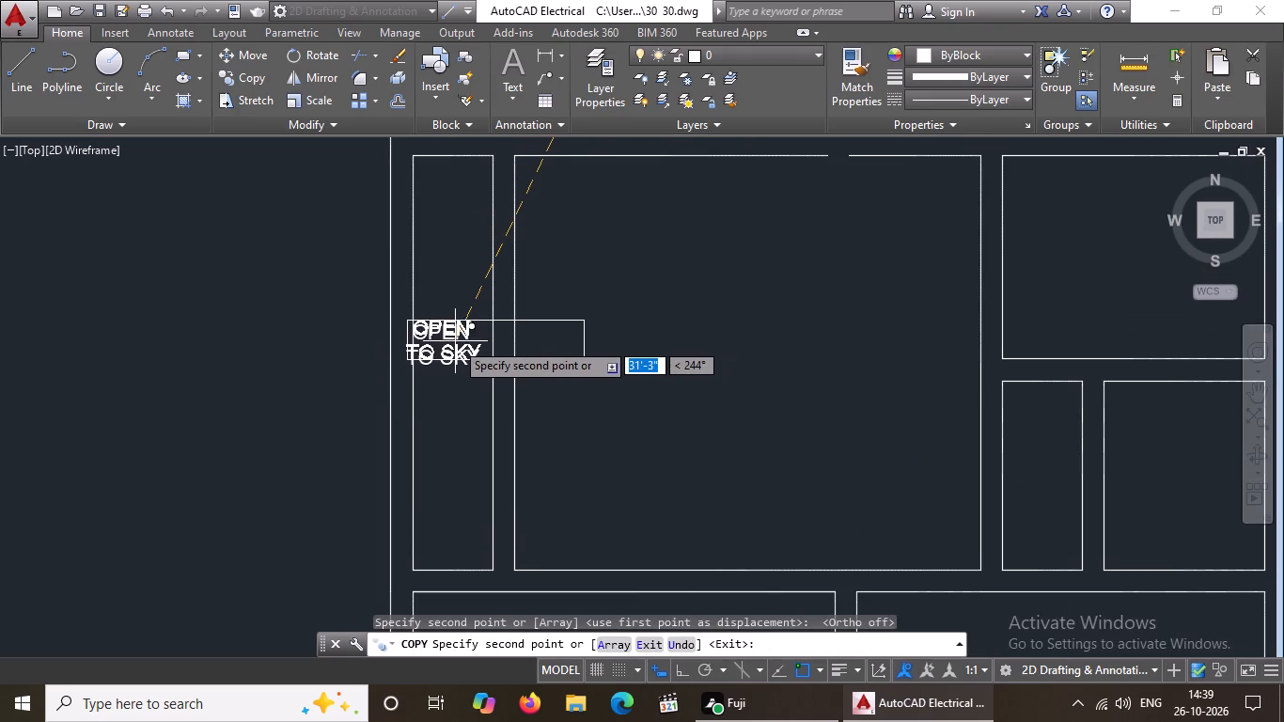
scroll(455, 341, "down", 3)
key("Escape")
Copy the T.V LOUNGE 16'X14' label from the original plan into the large middle room of the redrawn plan.
scroll(933, 339, "up", 1)
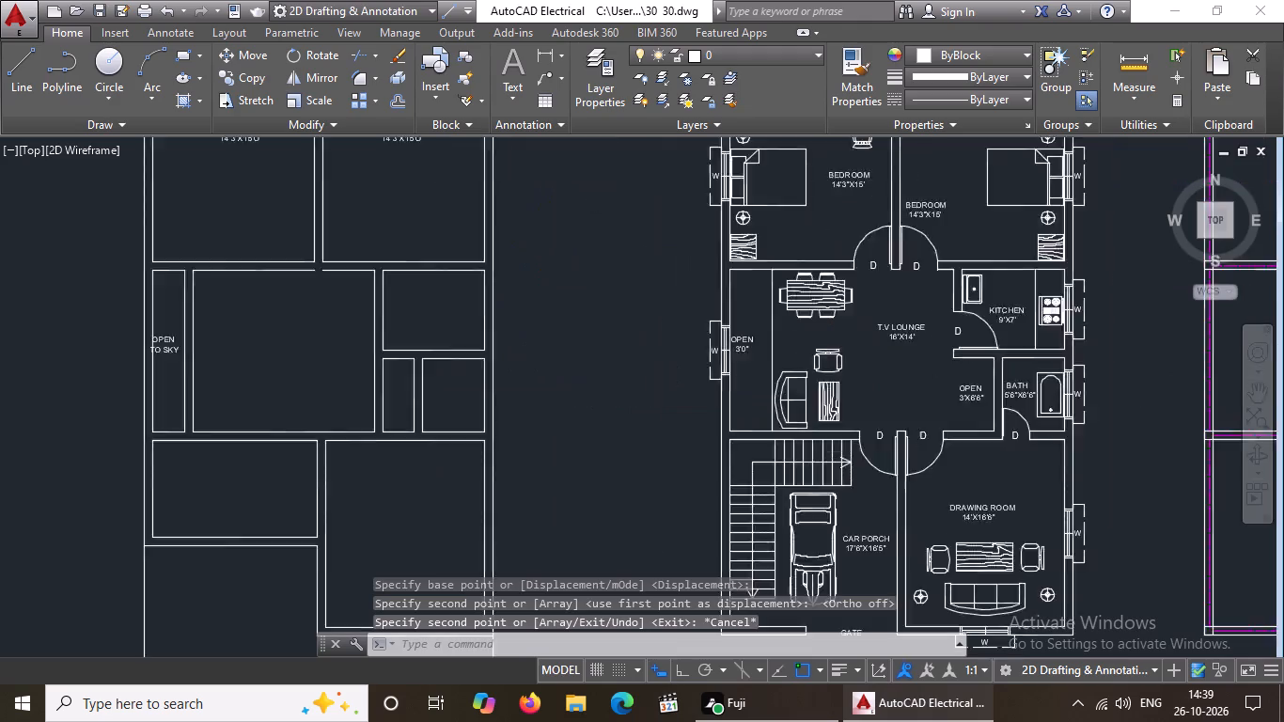
scroll(933, 339, "up", 2)
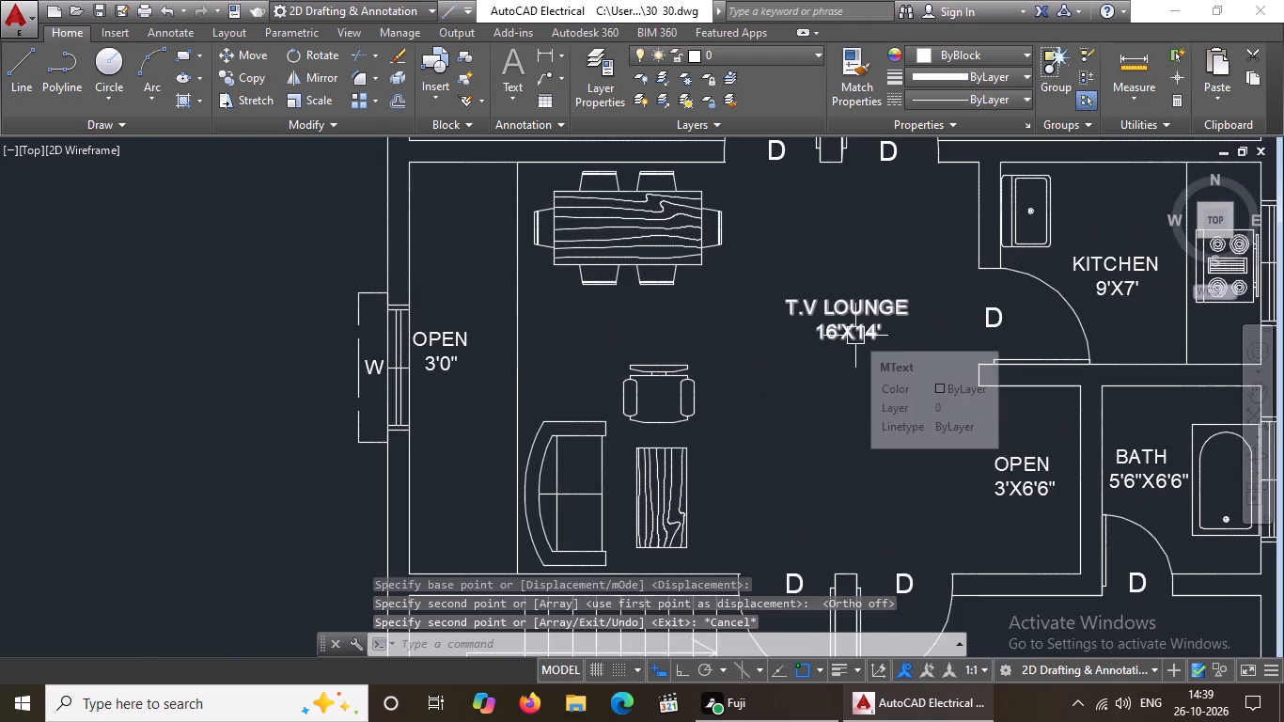
left_click(854, 336)
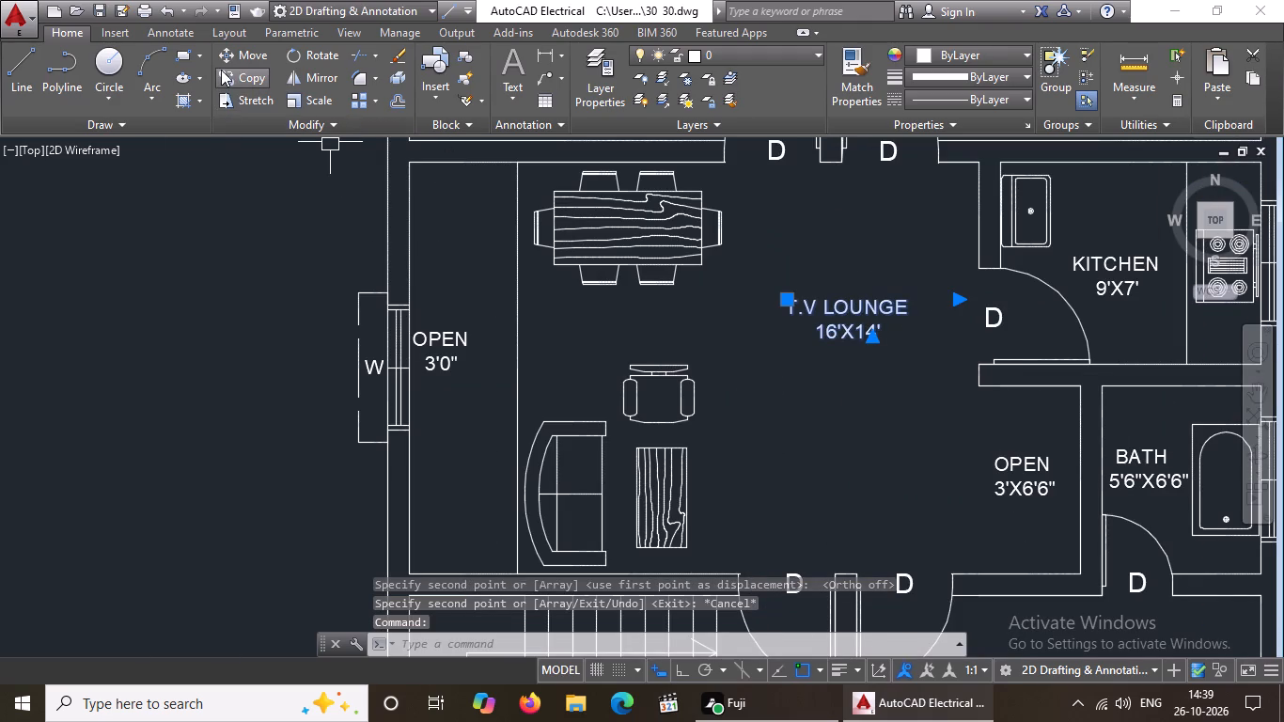
left_click(221, 70)
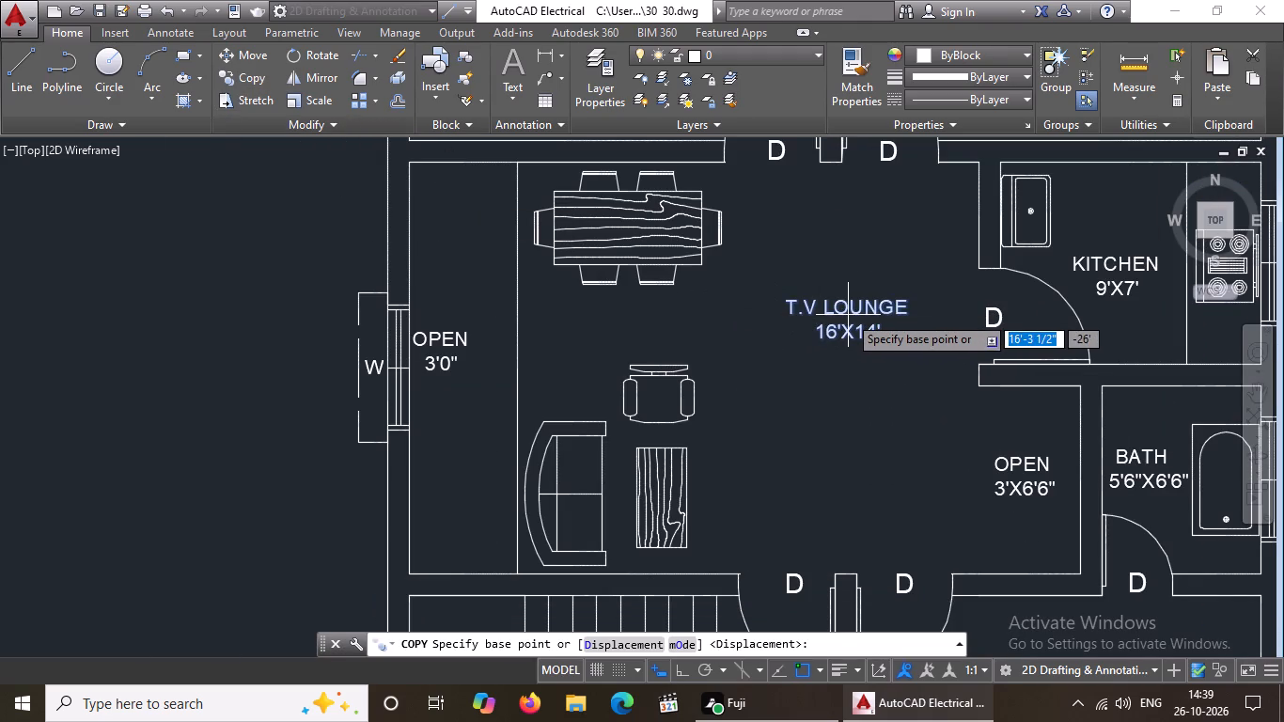
left_click(848, 315)
scroll(550, 339, "down", 4)
scroll(211, 353, "up", 2)
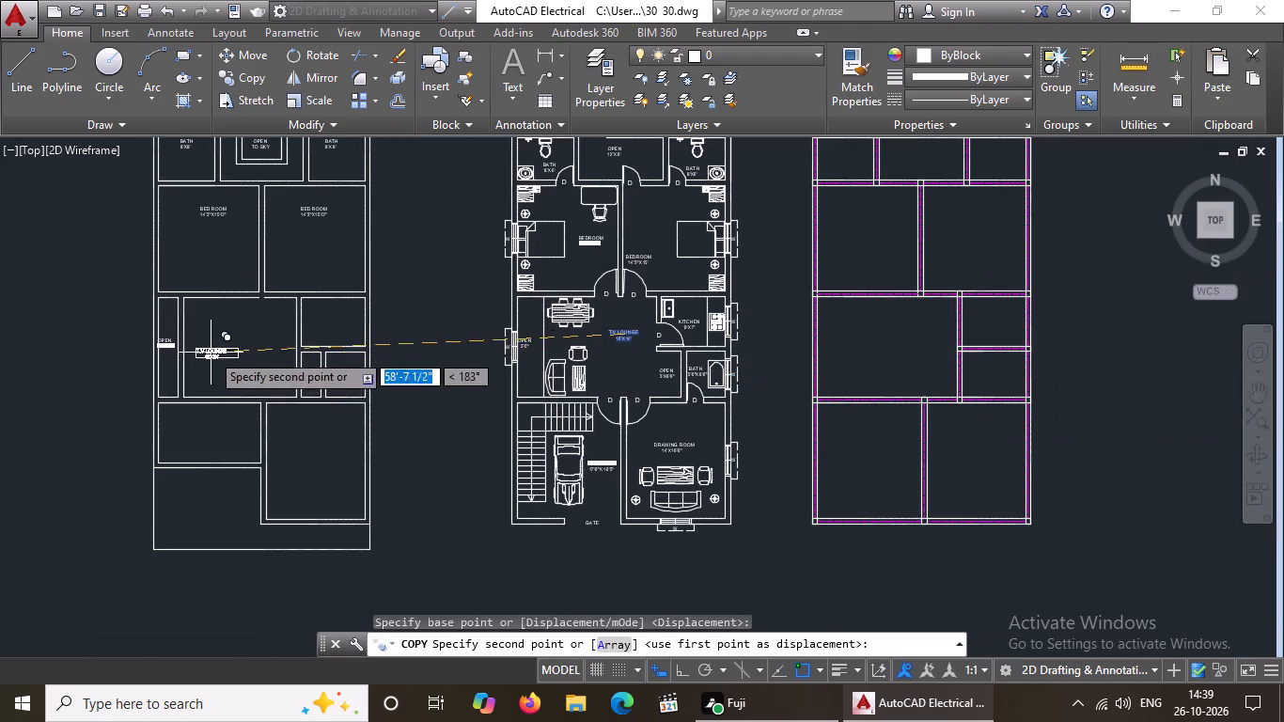
scroll(211, 353, "up", 1)
scroll(344, 302, "down", 2)
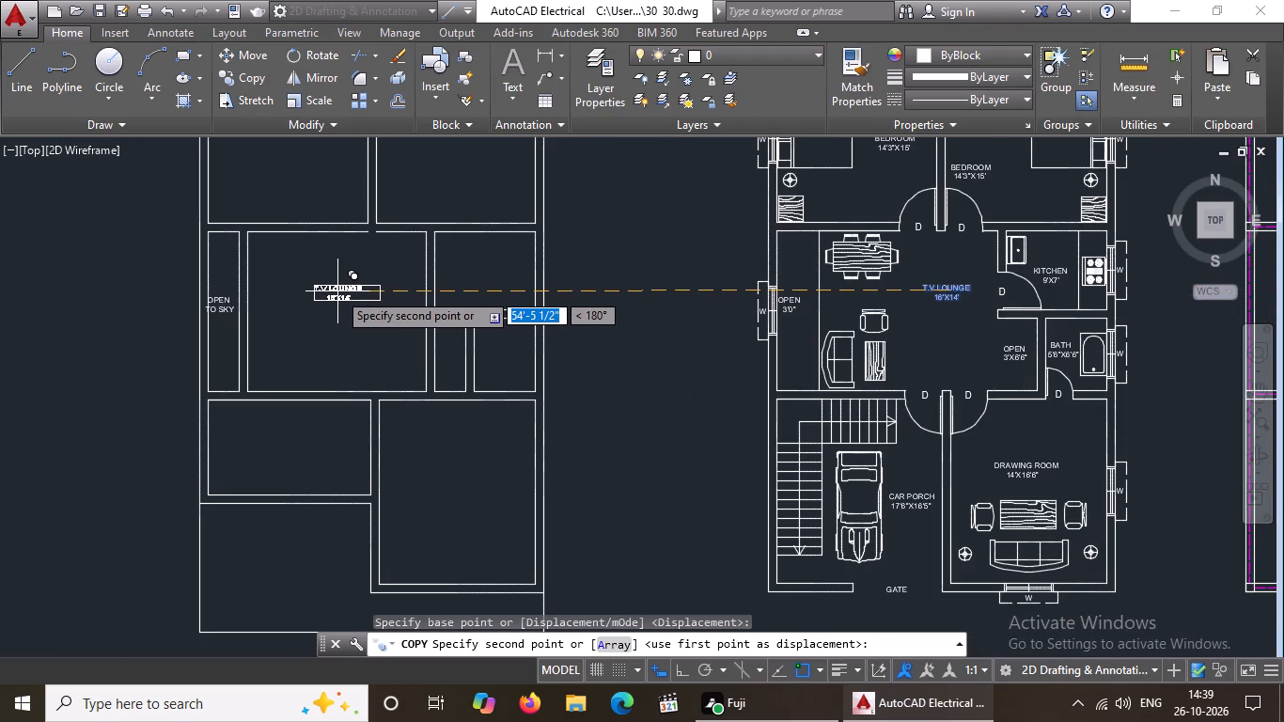
left_click(337, 291)
key("Escape")
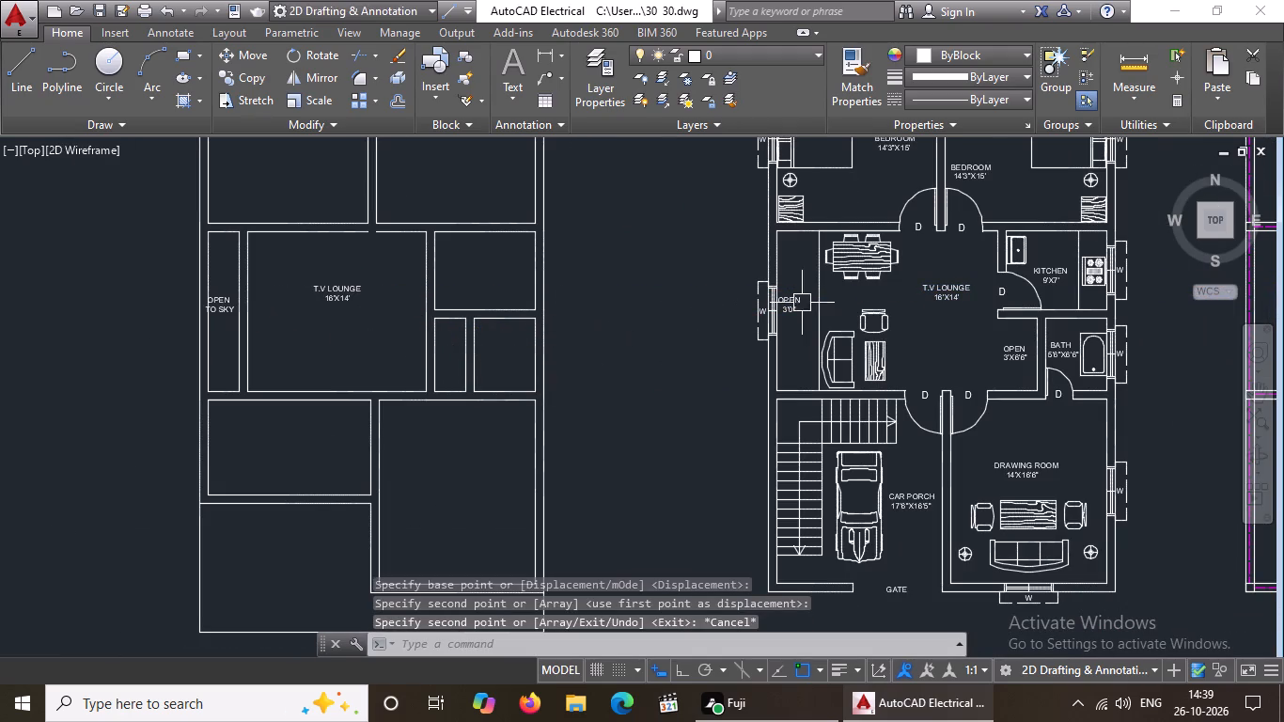
Copy the KITCHEN 9'X7' label from the original plan into the room right of the T.V LOUNGE in the redrawn plan.
scroll(1071, 267, "up", 2)
left_click(1026, 273)
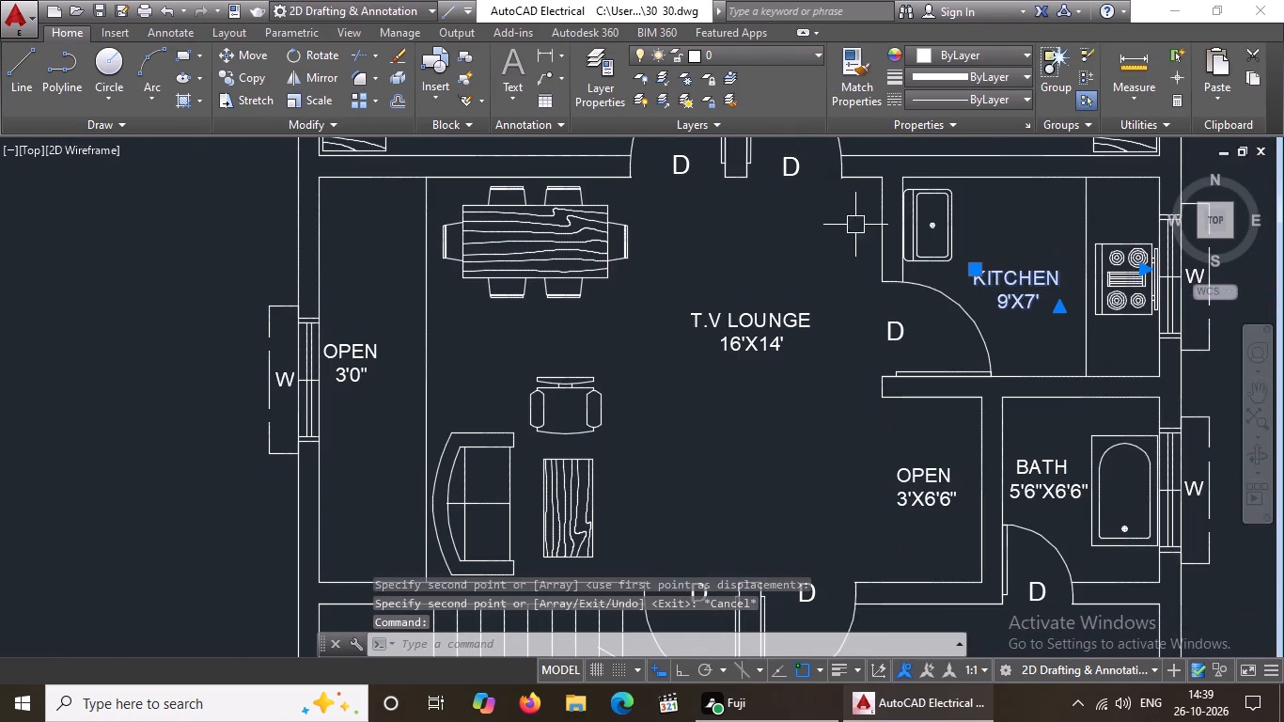
left_click(240, 74)
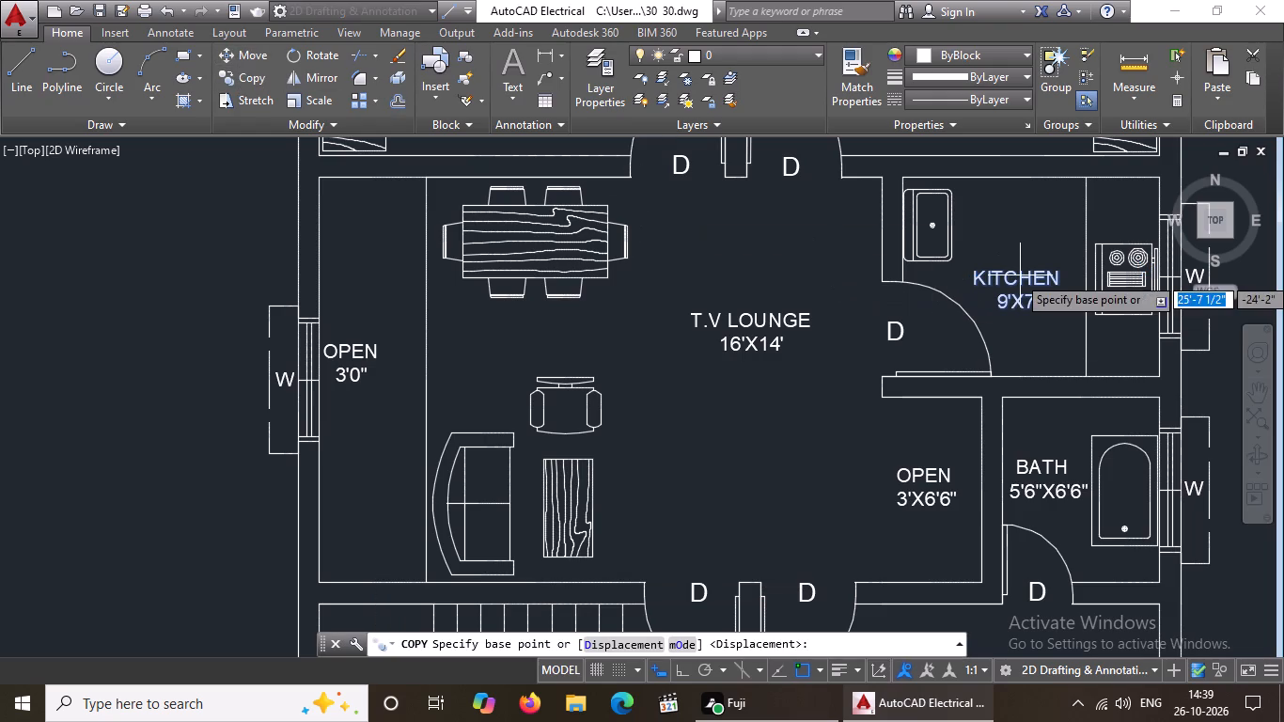
left_click(1020, 275)
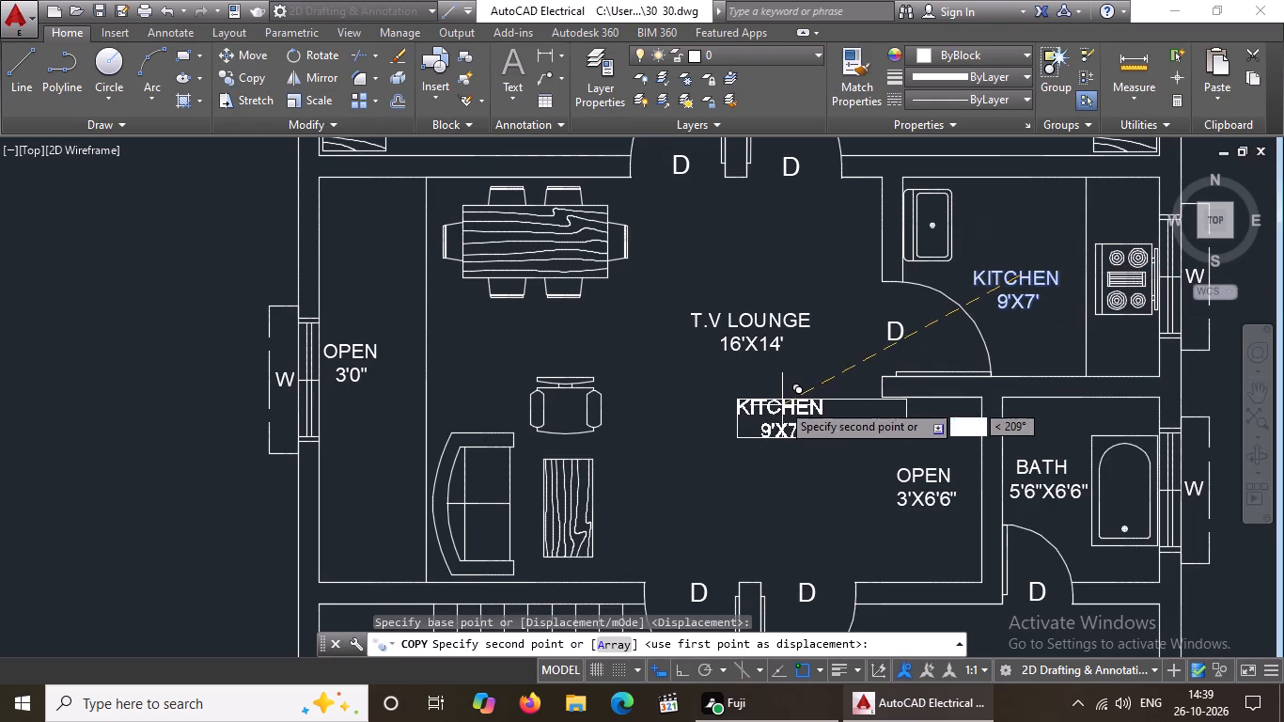
scroll(709, 348, "down", 2)
scroll(636, 399, "up", 1)
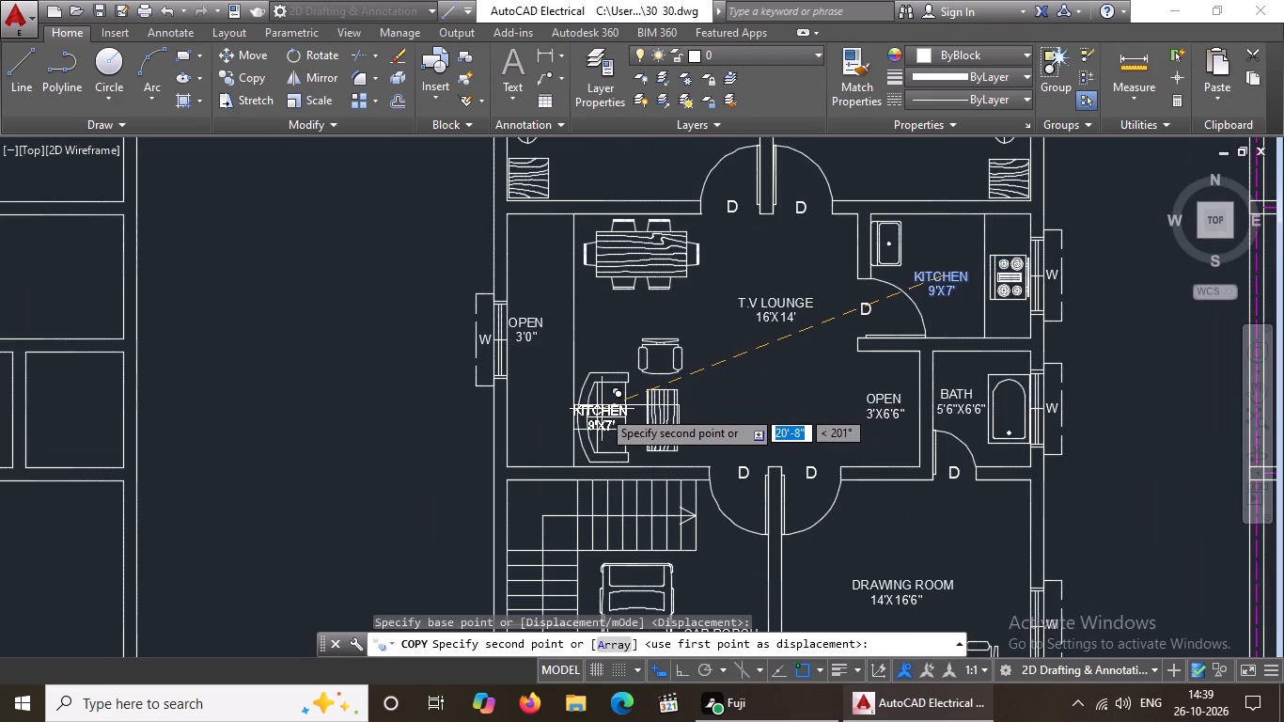
scroll(649, 382, "up", 3)
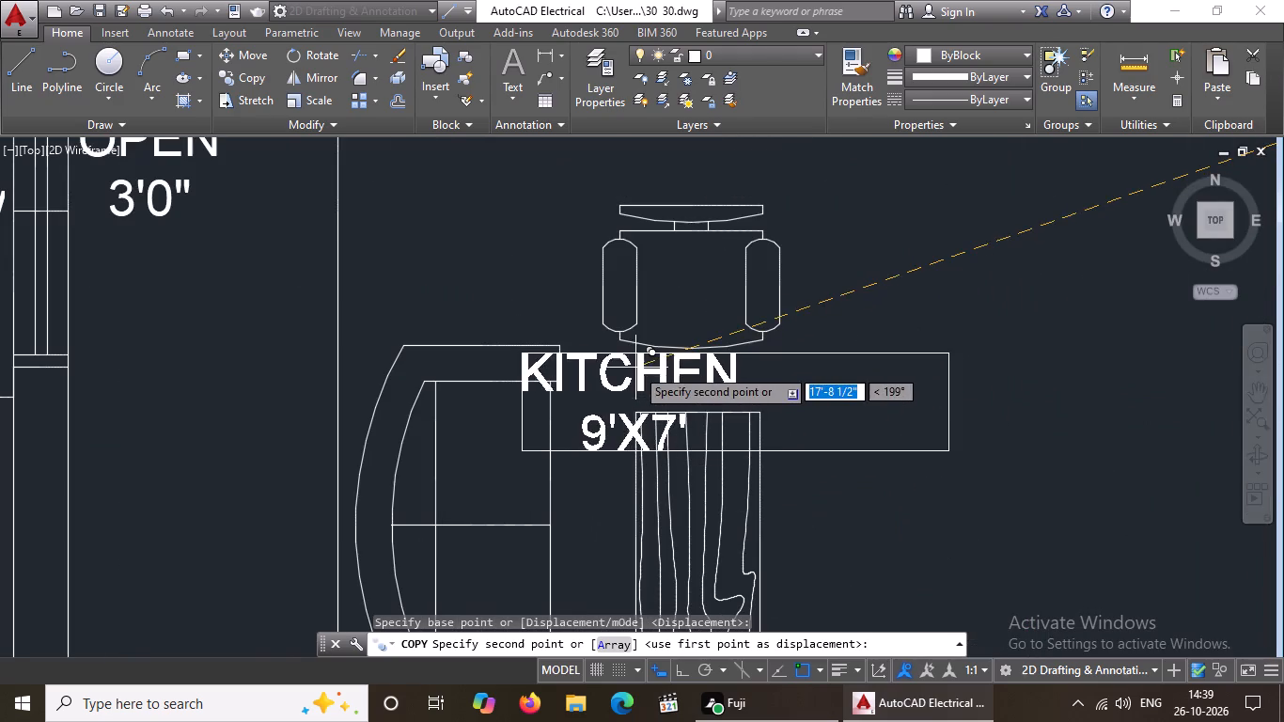
scroll(635, 368, "down", 3)
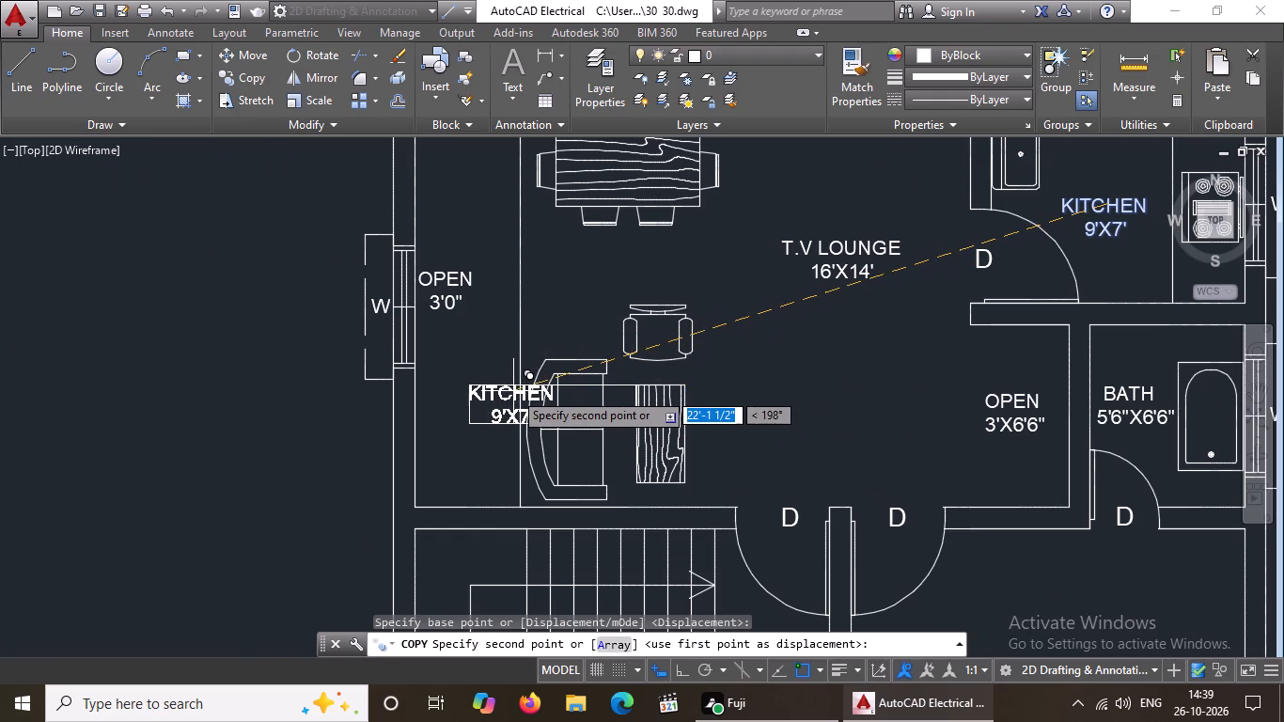
scroll(513, 389, "down", 2)
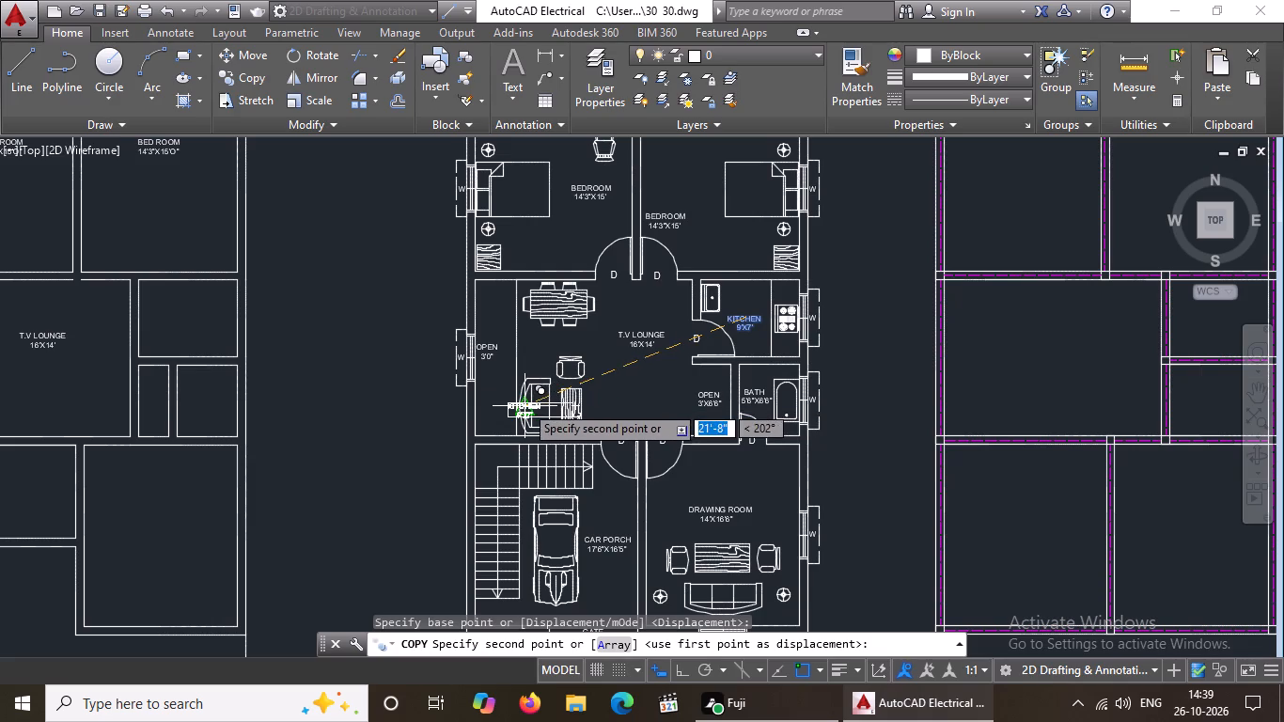
scroll(597, 391, "up", 2)
scroll(579, 381, "down", 3)
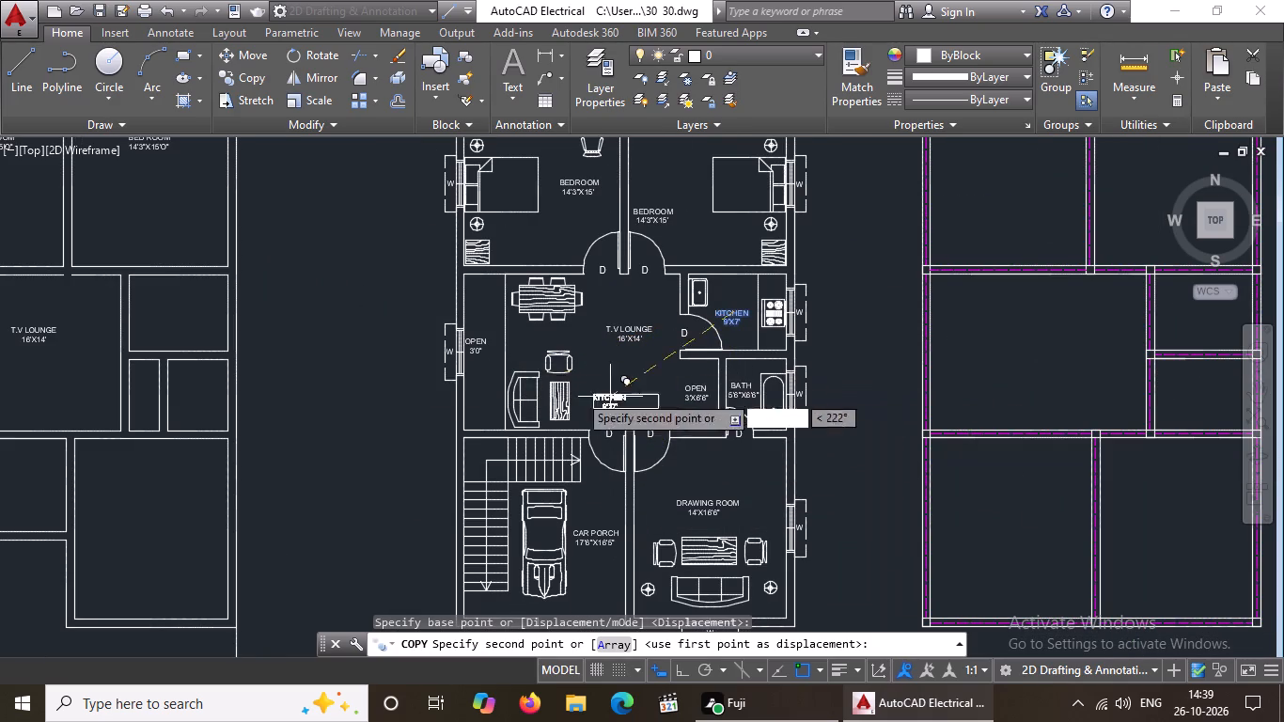
middle_click_drag(160, 308, 260, 326)
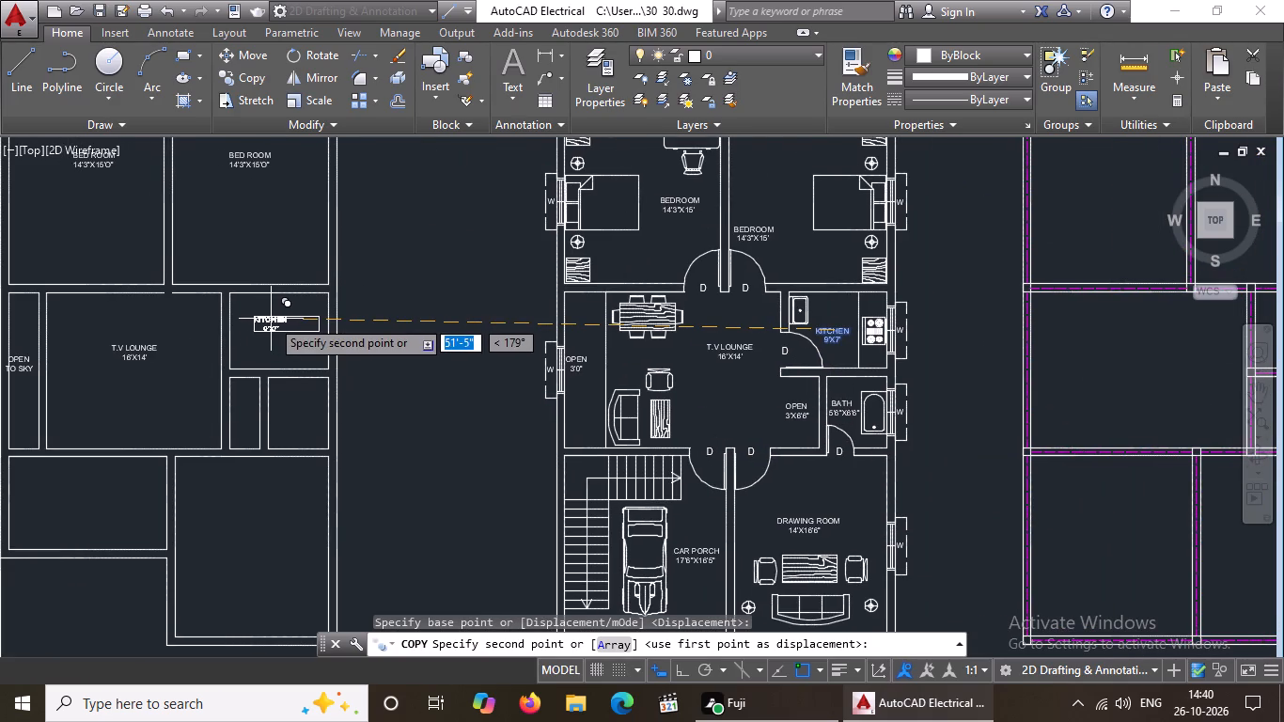
left_click(278, 320)
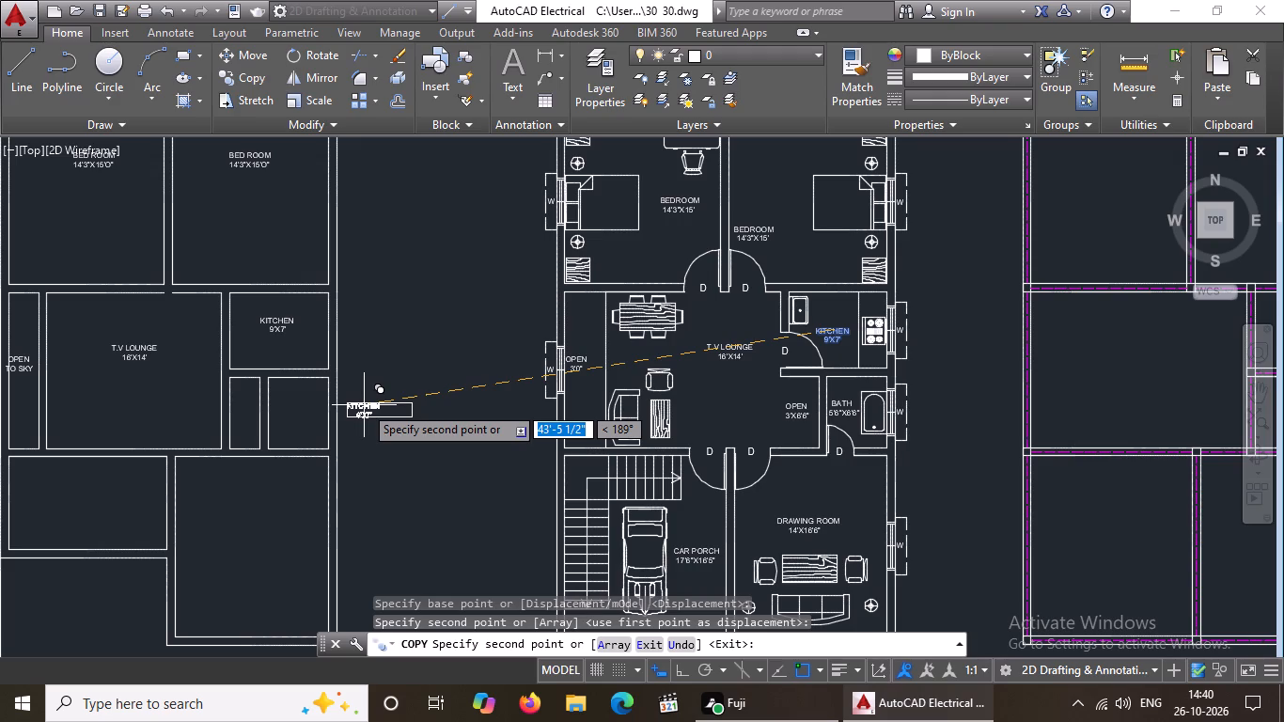
key("Escape")
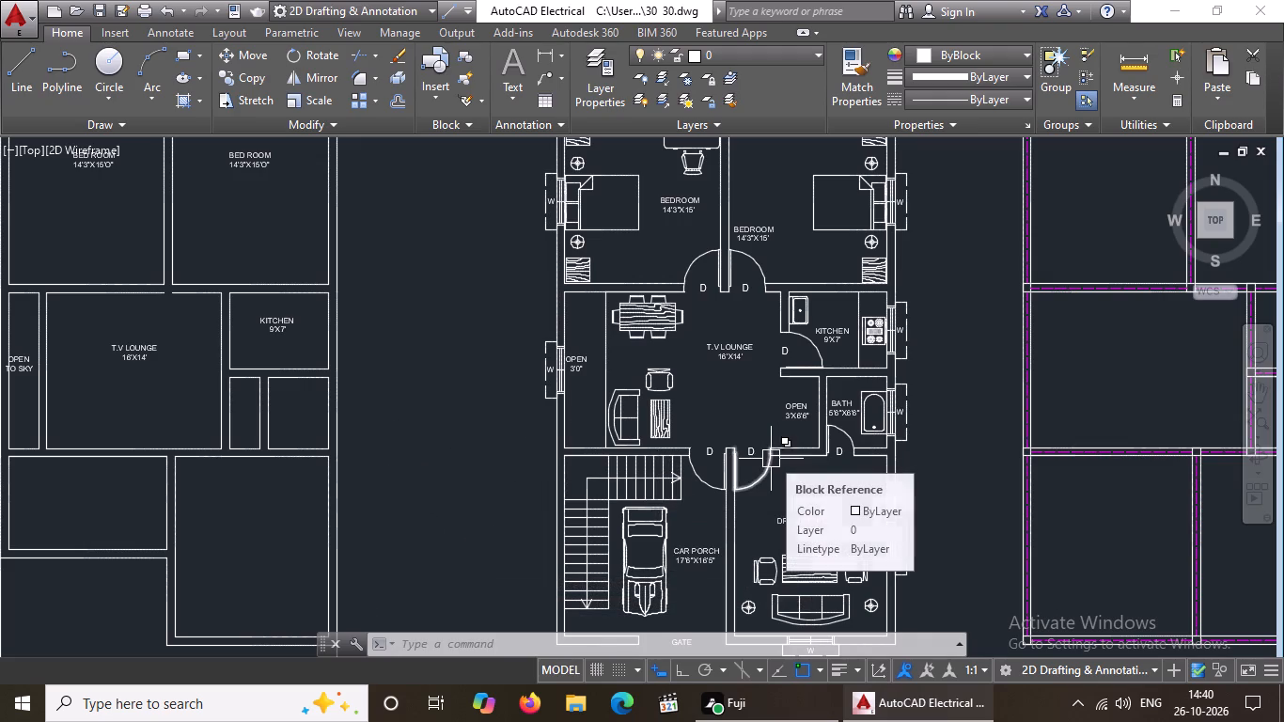
Copy the BATH 5'6"X6'6" label from the original plan into the small room below the redrawn plan's kitchen, against the outer wall.
scroll(859, 434, "up", 2)
left_click(829, 370)
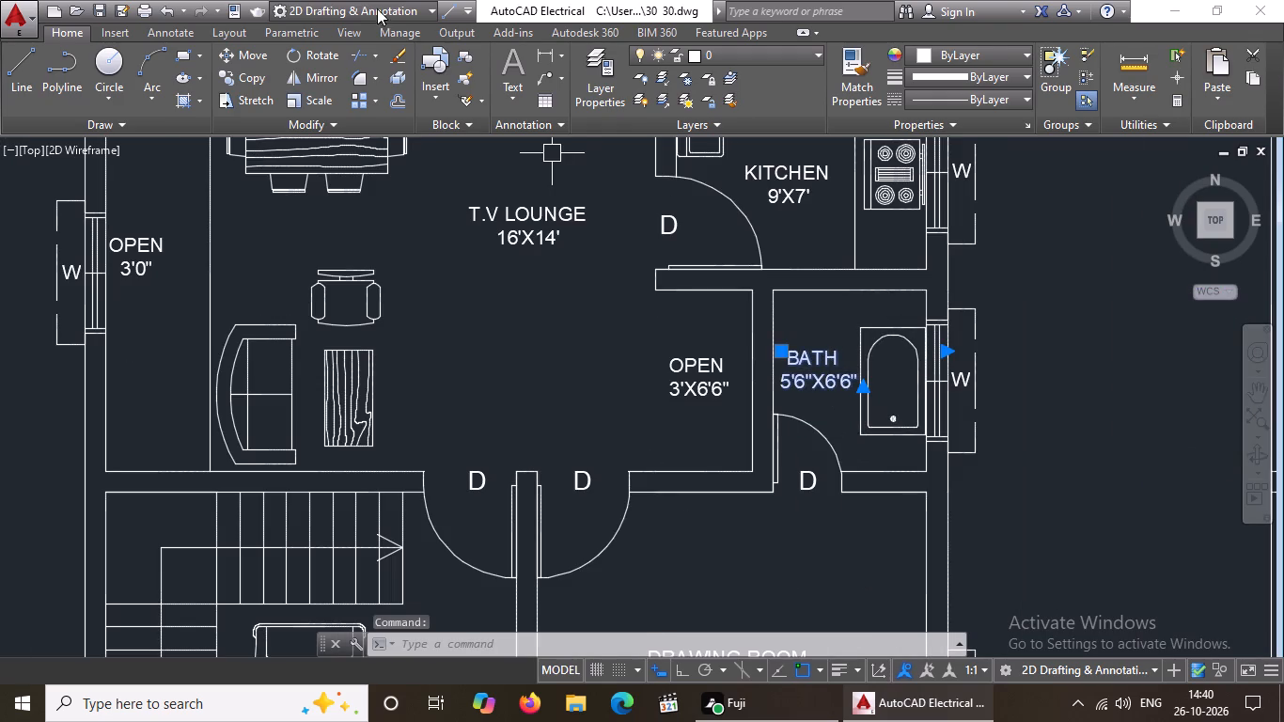
left_click(258, 75)
left_click(817, 368)
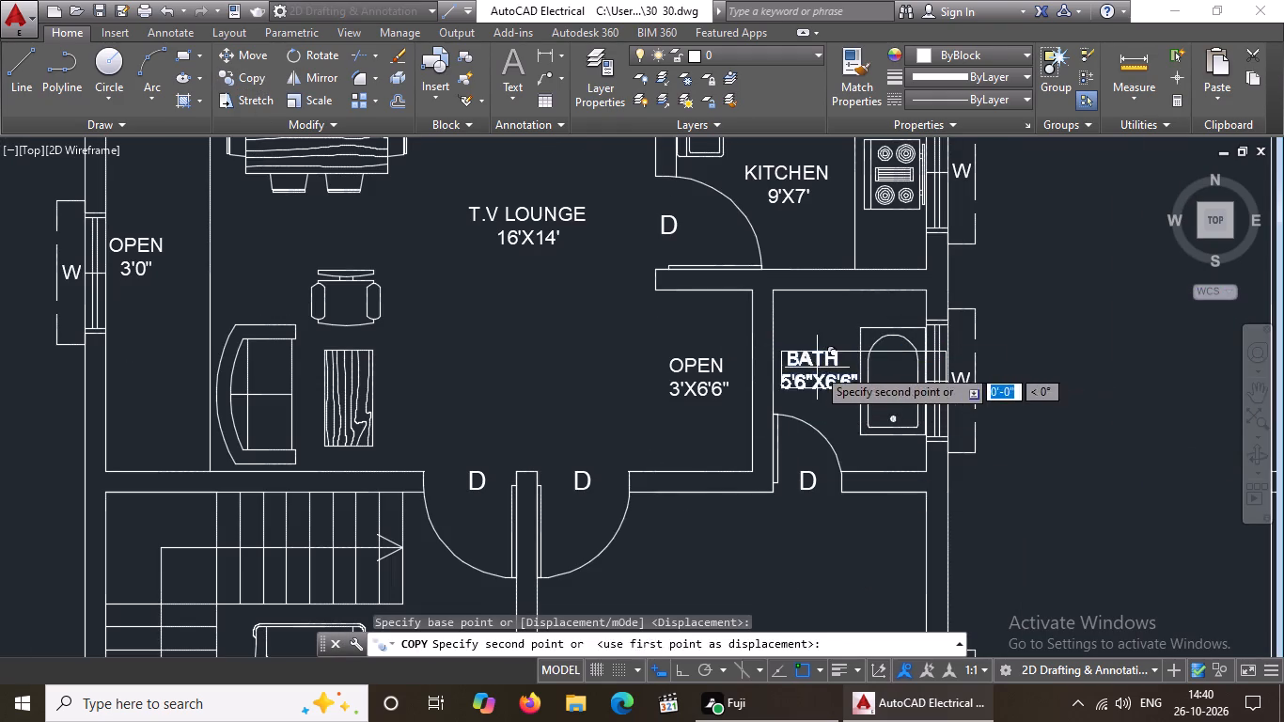
scroll(471, 398, "down", 3)
scroll(193, 400, "up", 3)
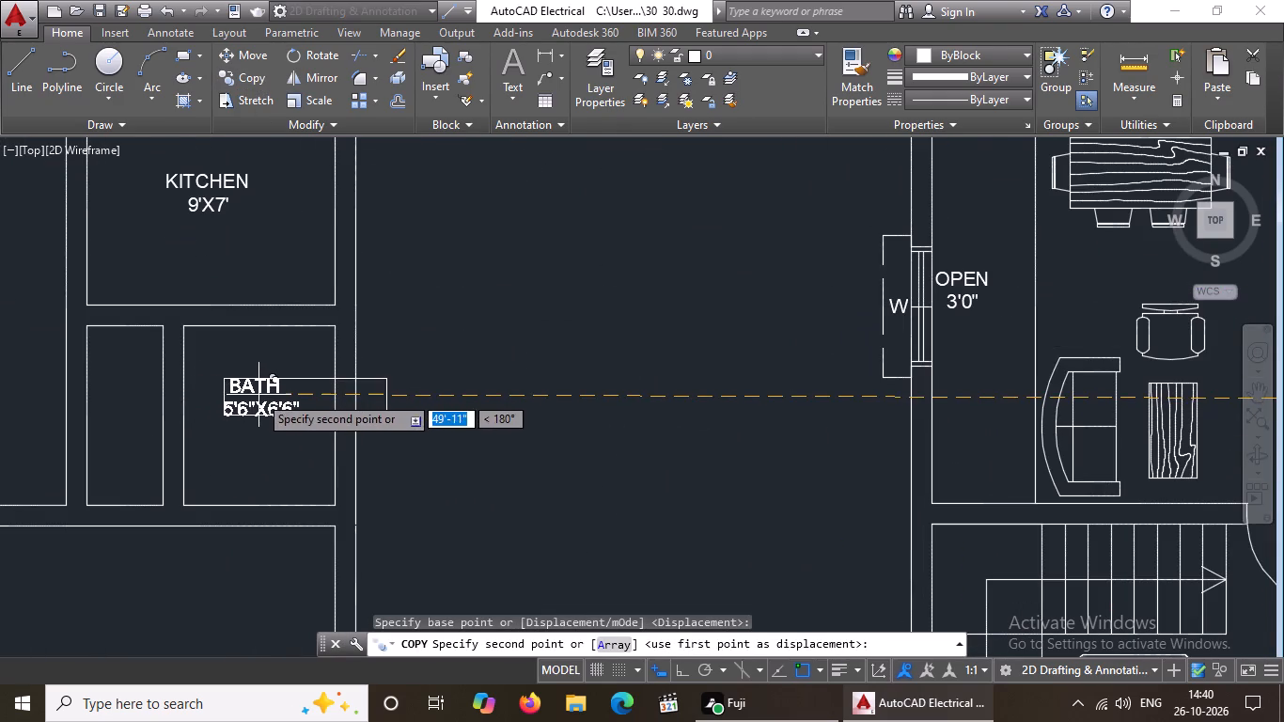
left_click(258, 395)
key("Escape")
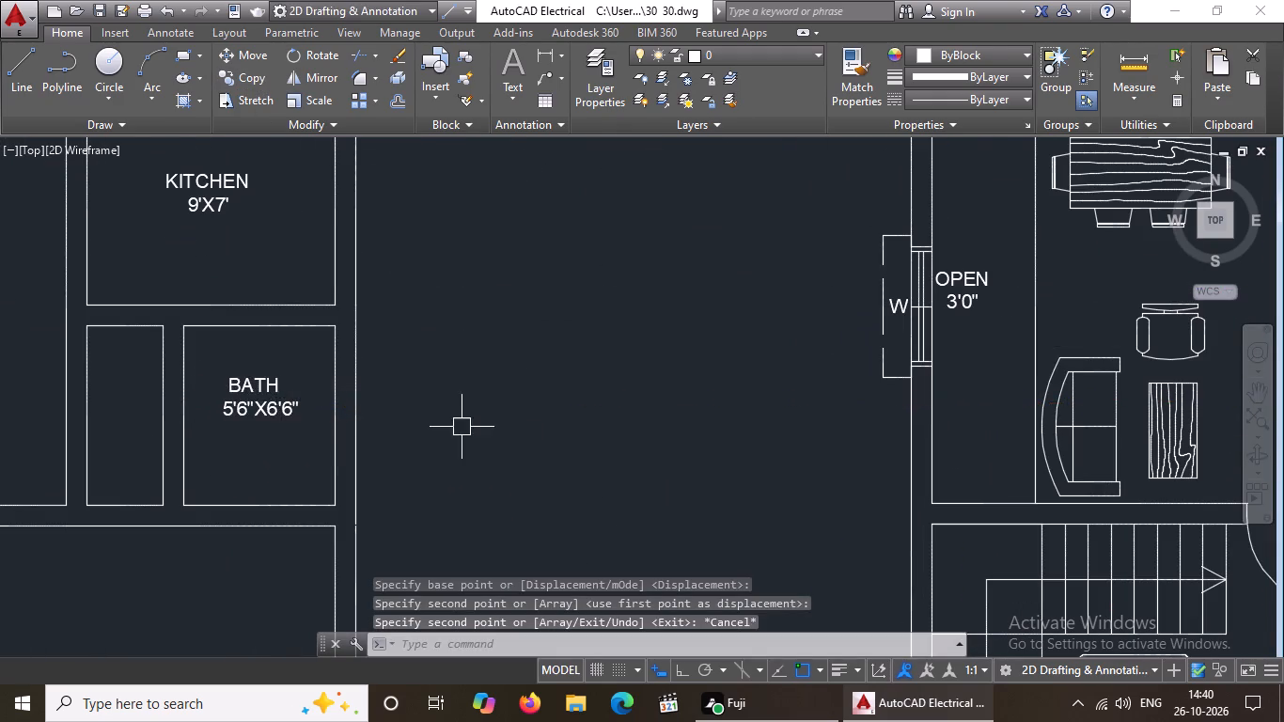
Copy the OPEN TO SKY label into the small room between the T.V LOUNGE and BATH in the redrawn plan.
scroll(461, 426, "down", 4)
scroll(641, 412, "up", 3)
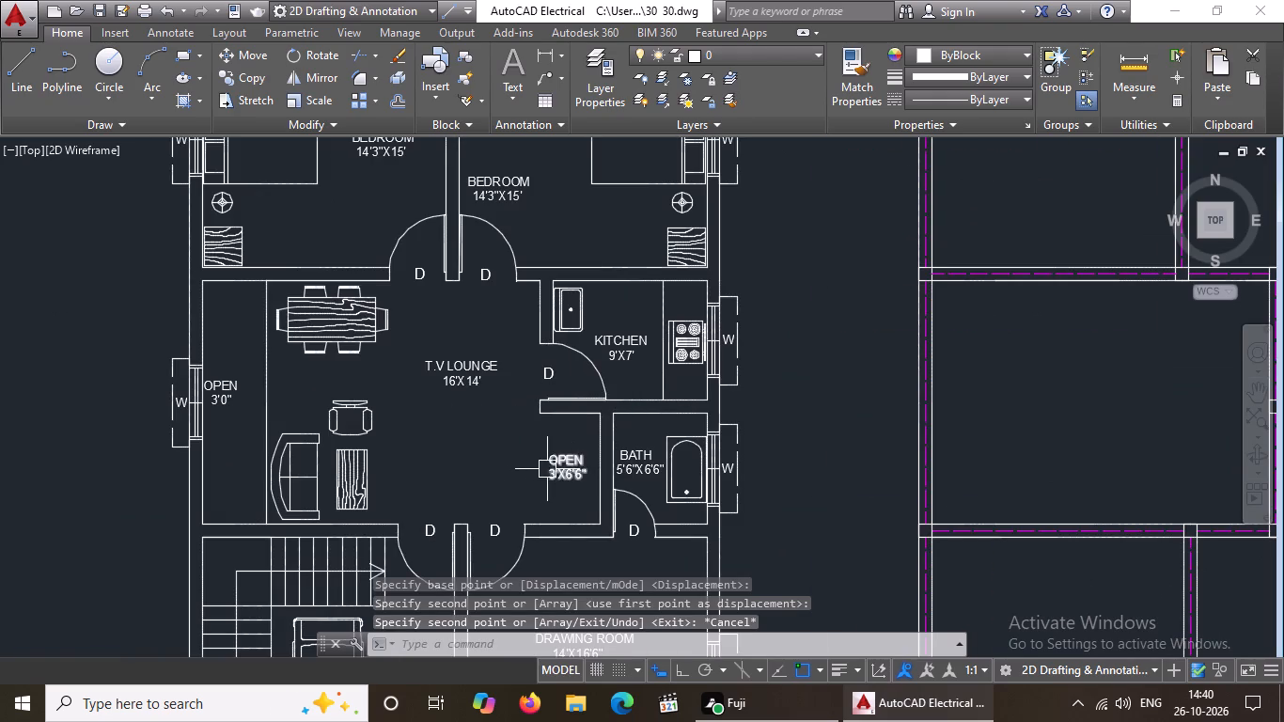
scroll(542, 468, "down", 2)
scroll(136, 400, "up", 2)
scroll(335, 433, "down", 1)
scroll(105, 481, "up", 2)
left_click(112, 473)
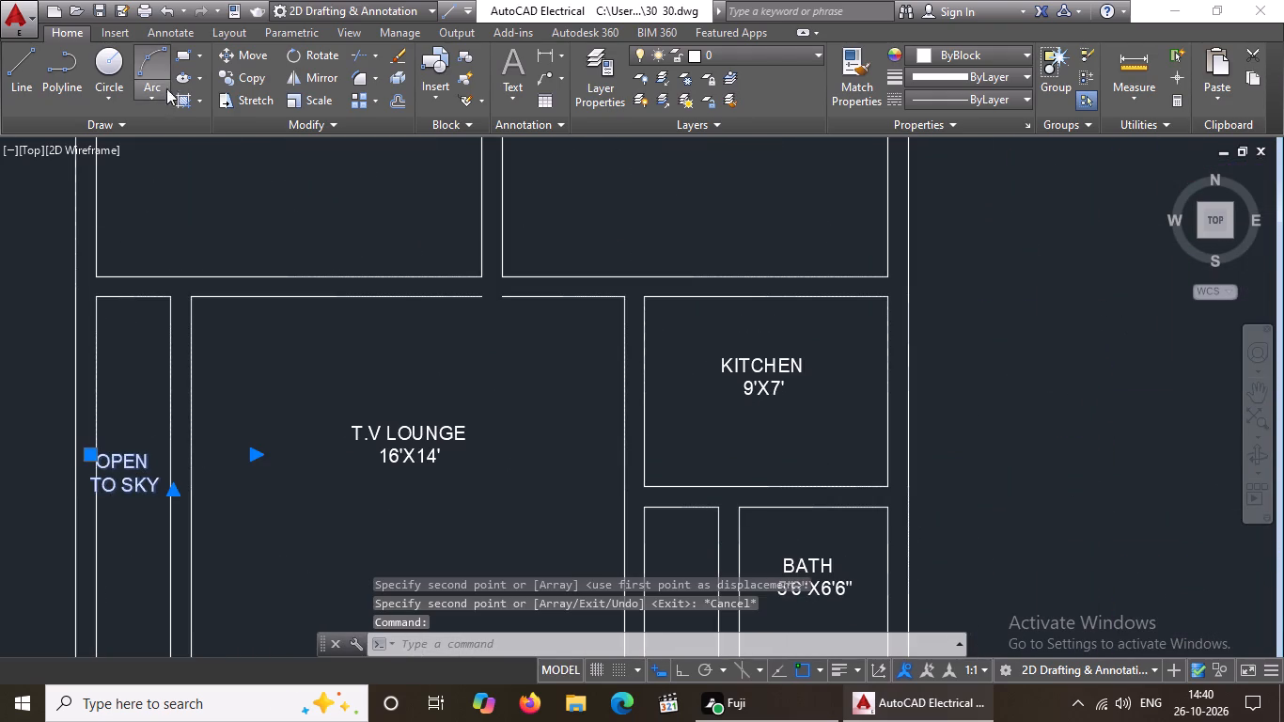
left_click(258, 76)
left_click(126, 479)
scroll(352, 444, "down", 3)
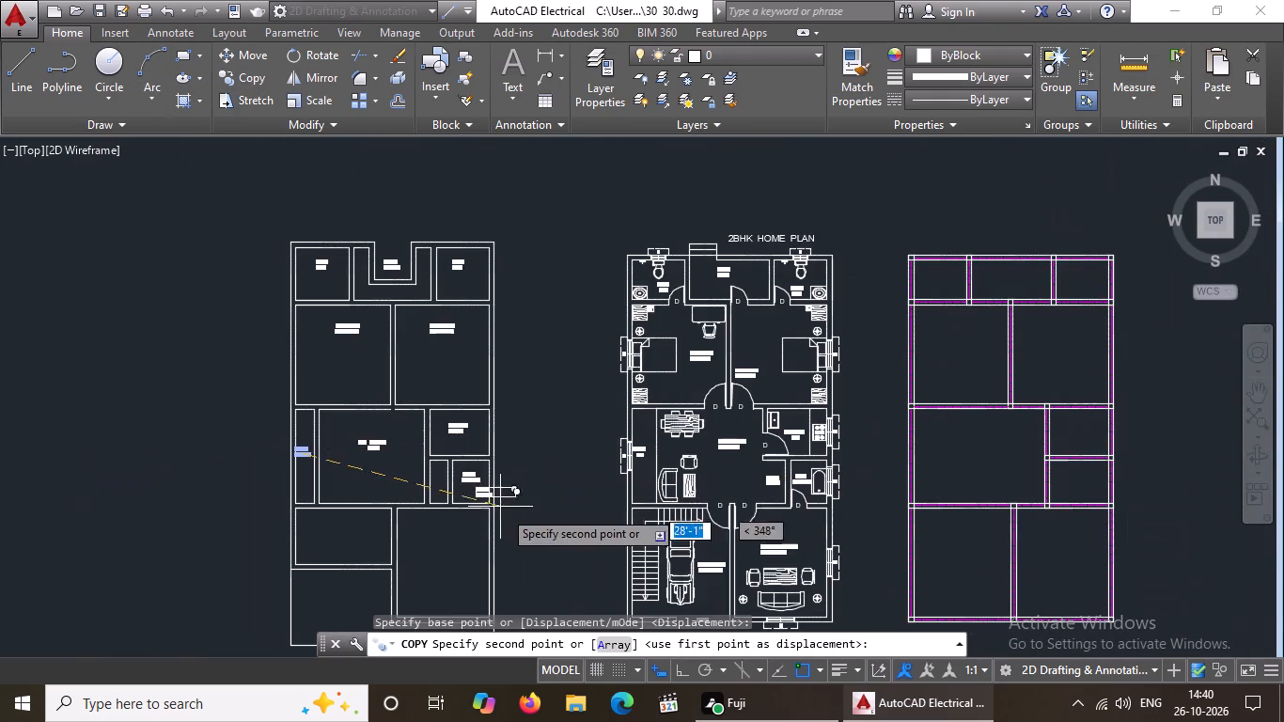
scroll(458, 485, "up", 5)
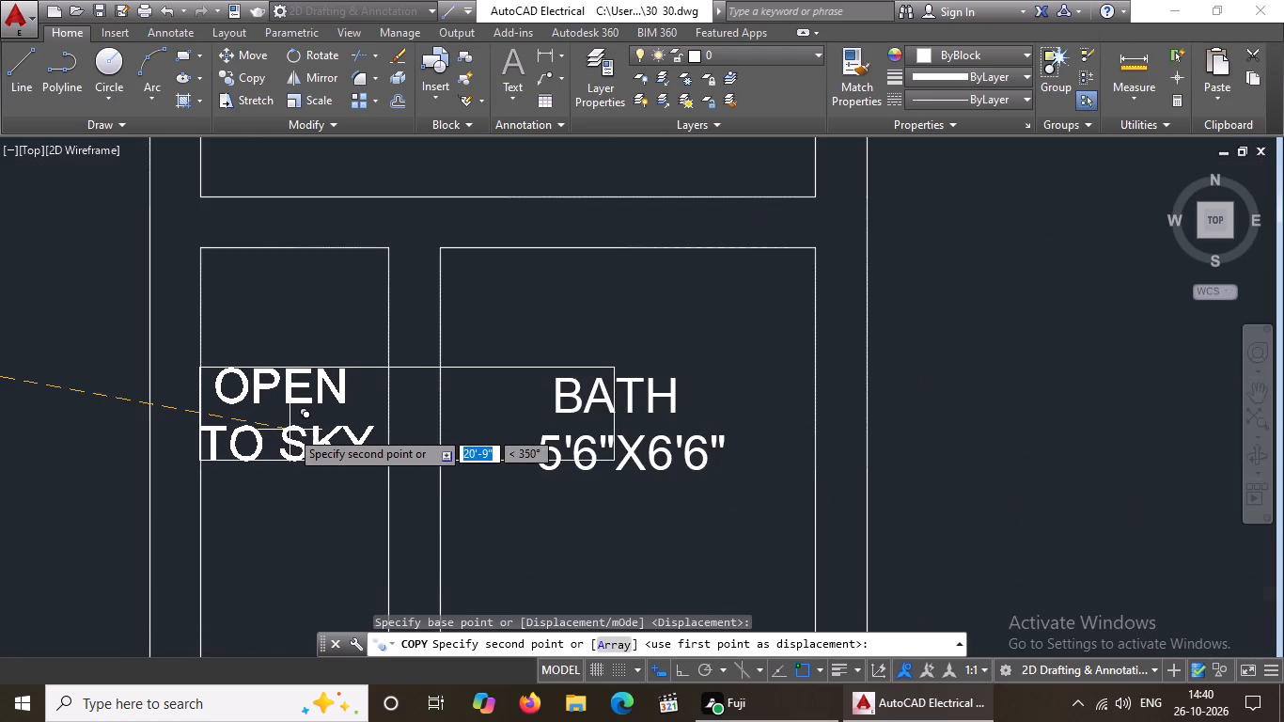
left_click(296, 422)
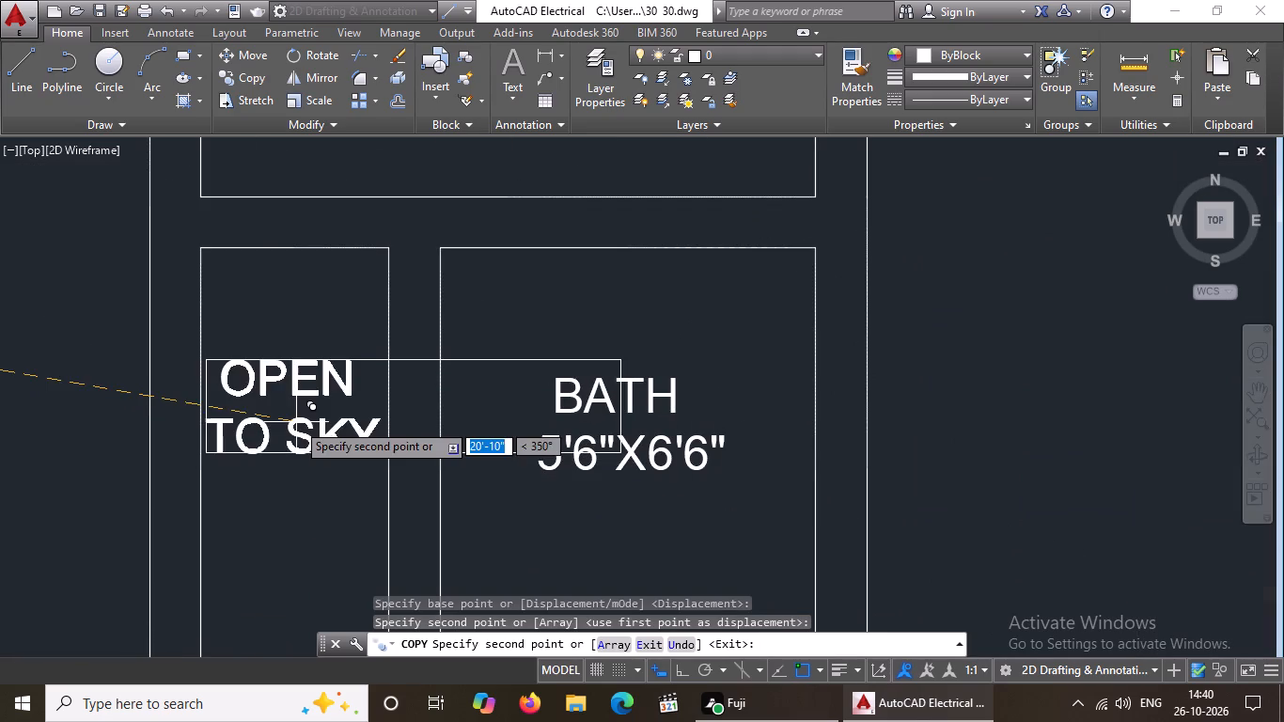
key("Escape")
Copy the DRAWING ROOM 14'X16'6" label from the original plan into the large room below the redrawn plan's BATH.
scroll(367, 389, "down", 3)
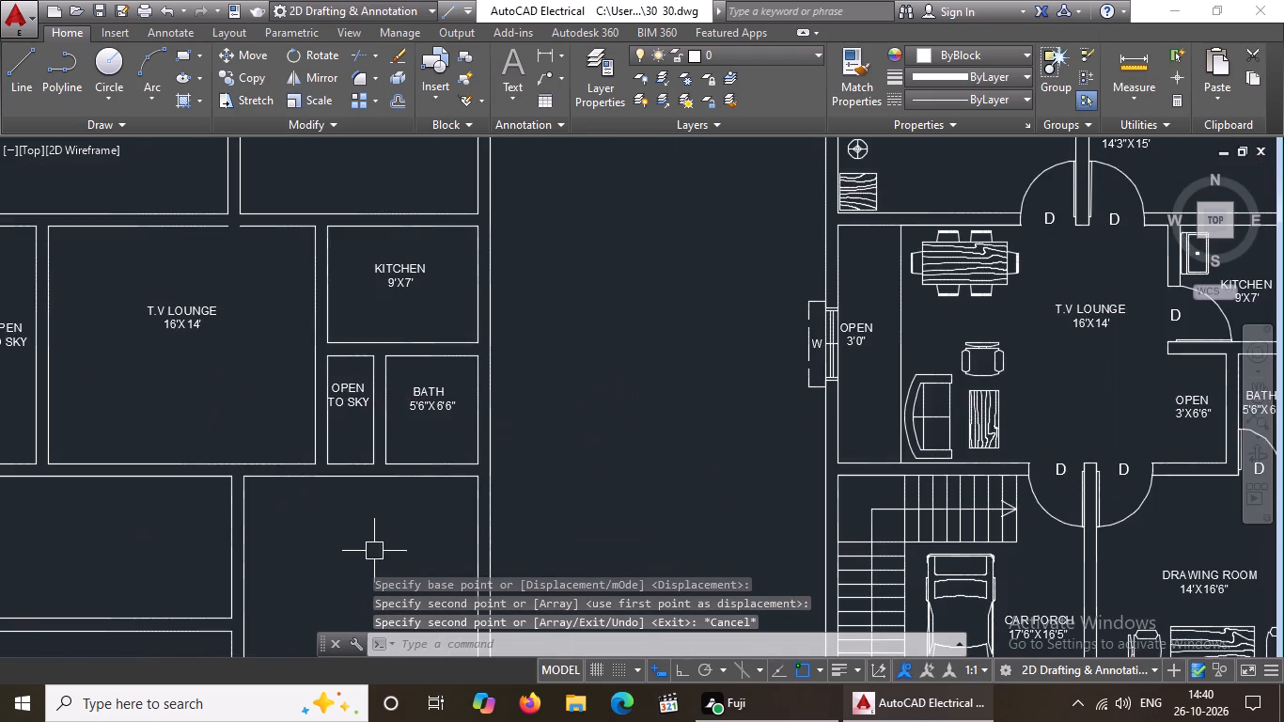
scroll(397, 515, "down", 2)
scroll(759, 573, "up", 2)
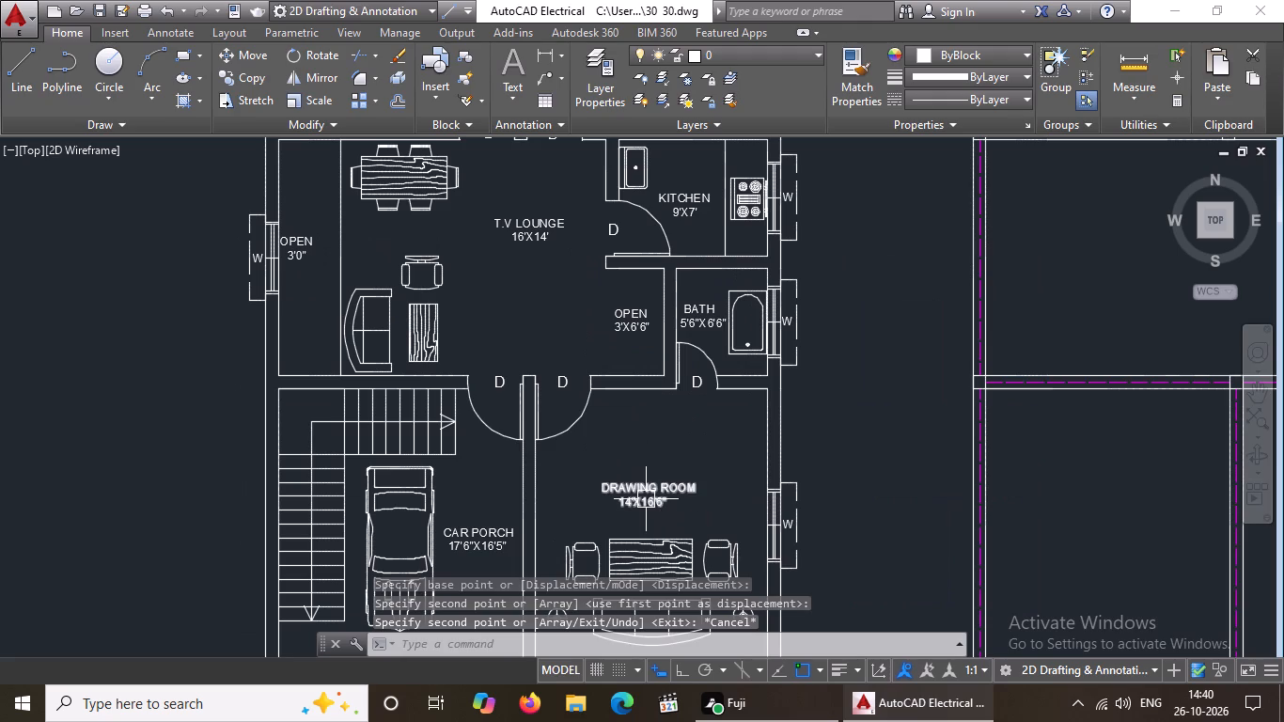
left_click(646, 499)
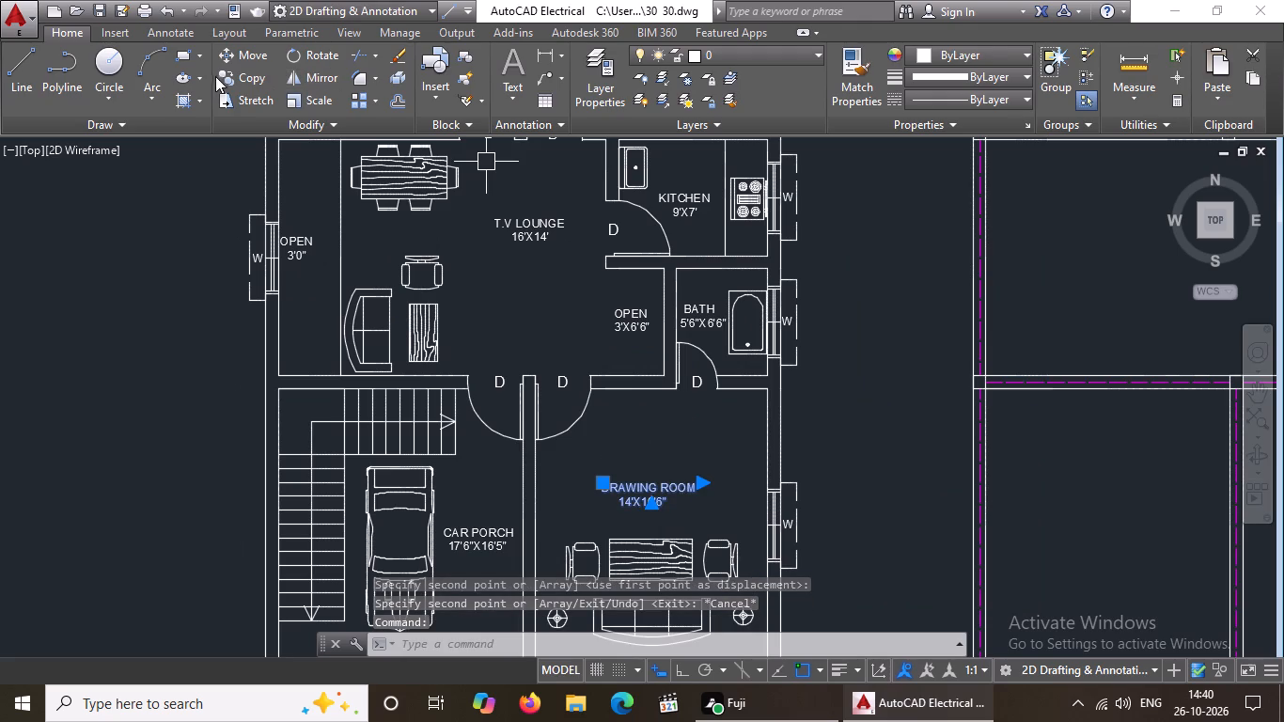
left_click(231, 71)
left_click(637, 494)
scroll(503, 488, "down", 4)
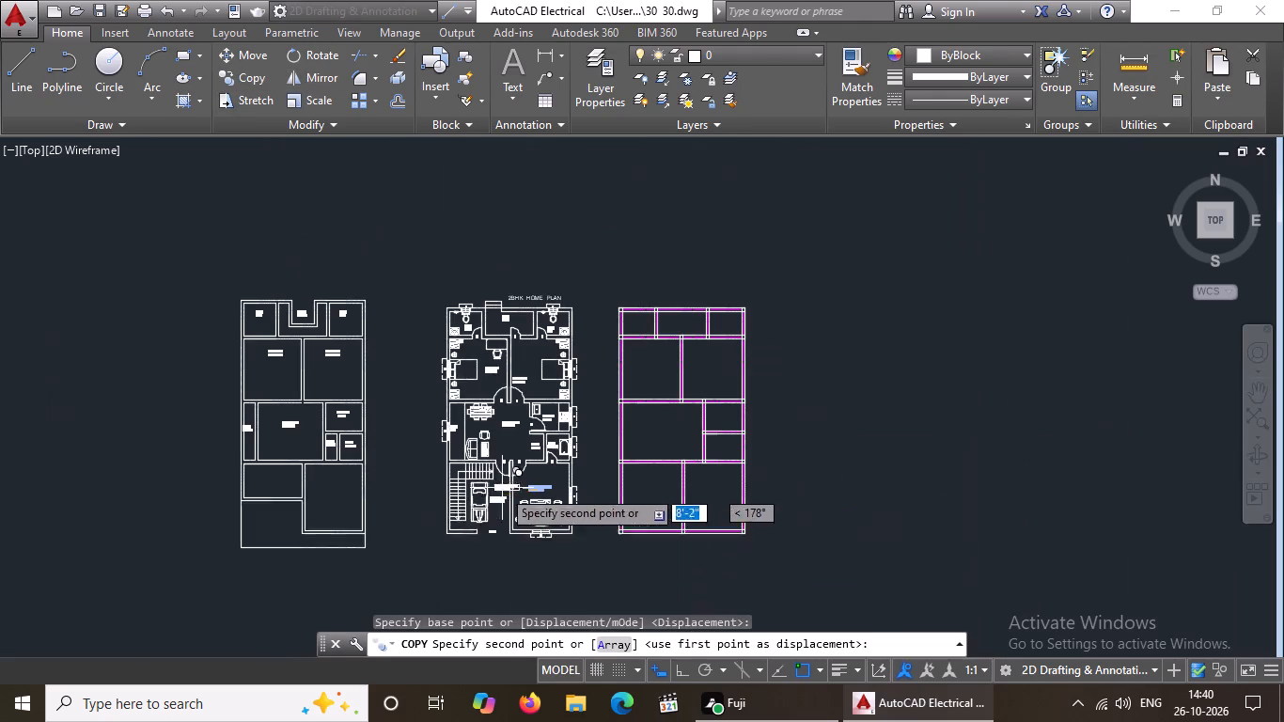
scroll(350, 479, "up", 2)
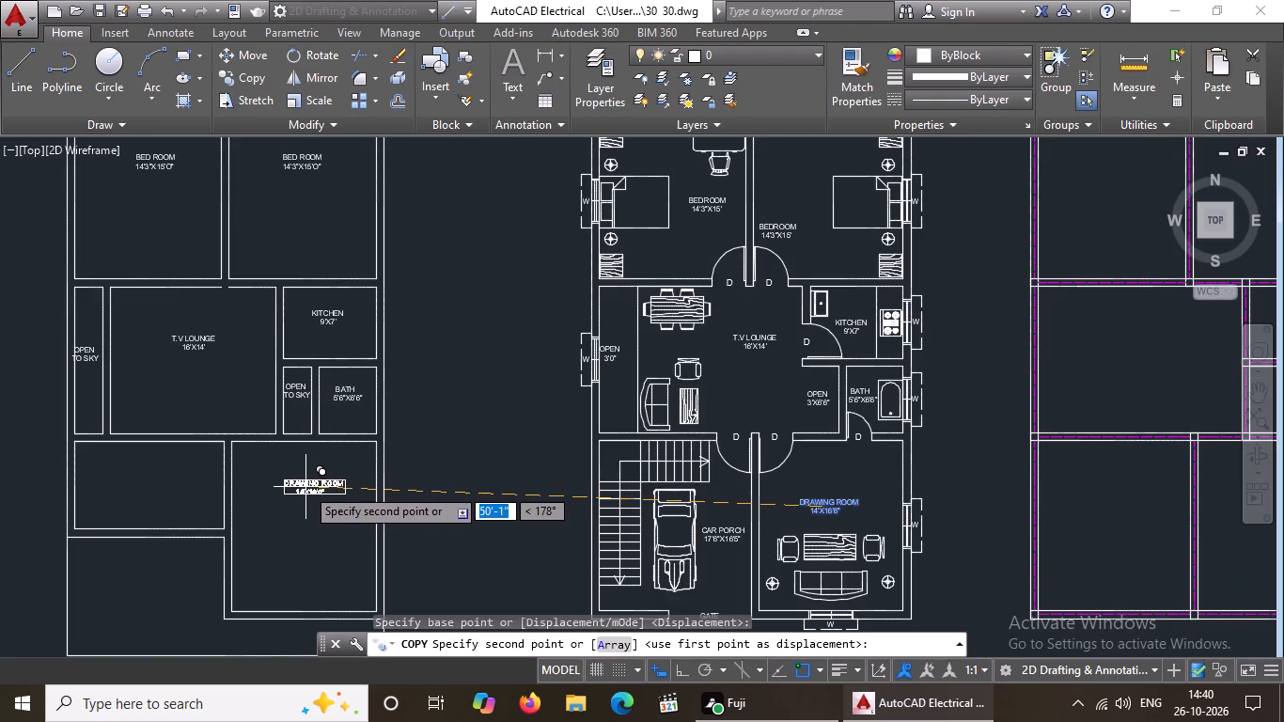
left_click(305, 487)
key("Escape")
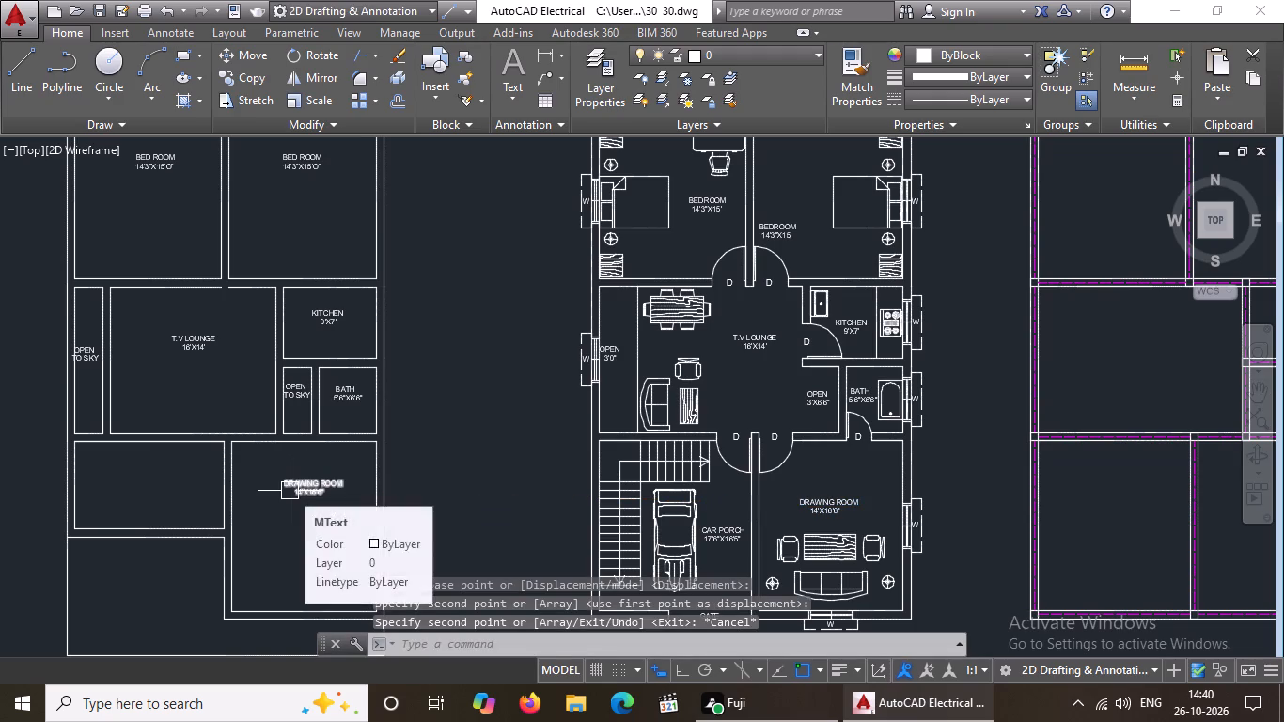
Copy the CAR PORCH label from the original plan into the room left of the DRAWING ROOM in the redrawn plan.
middle_click_drag(287, 481, 392, 326)
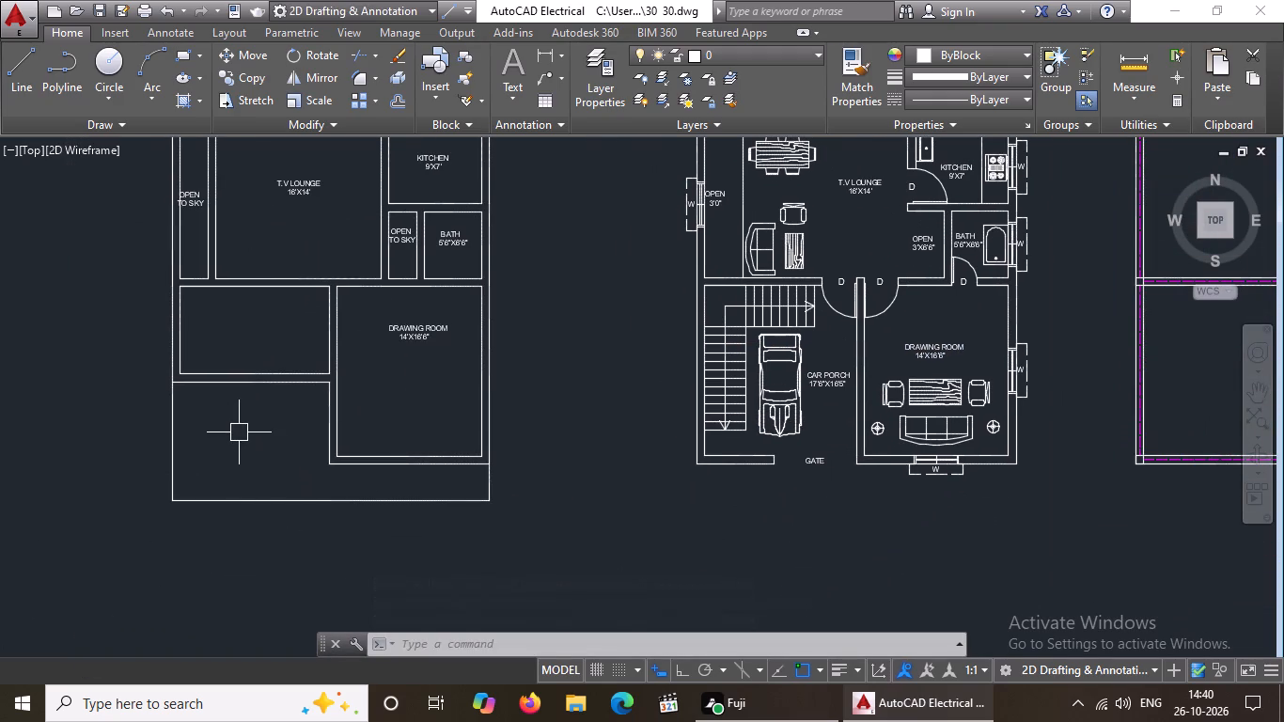
scroll(831, 368, "up", 1)
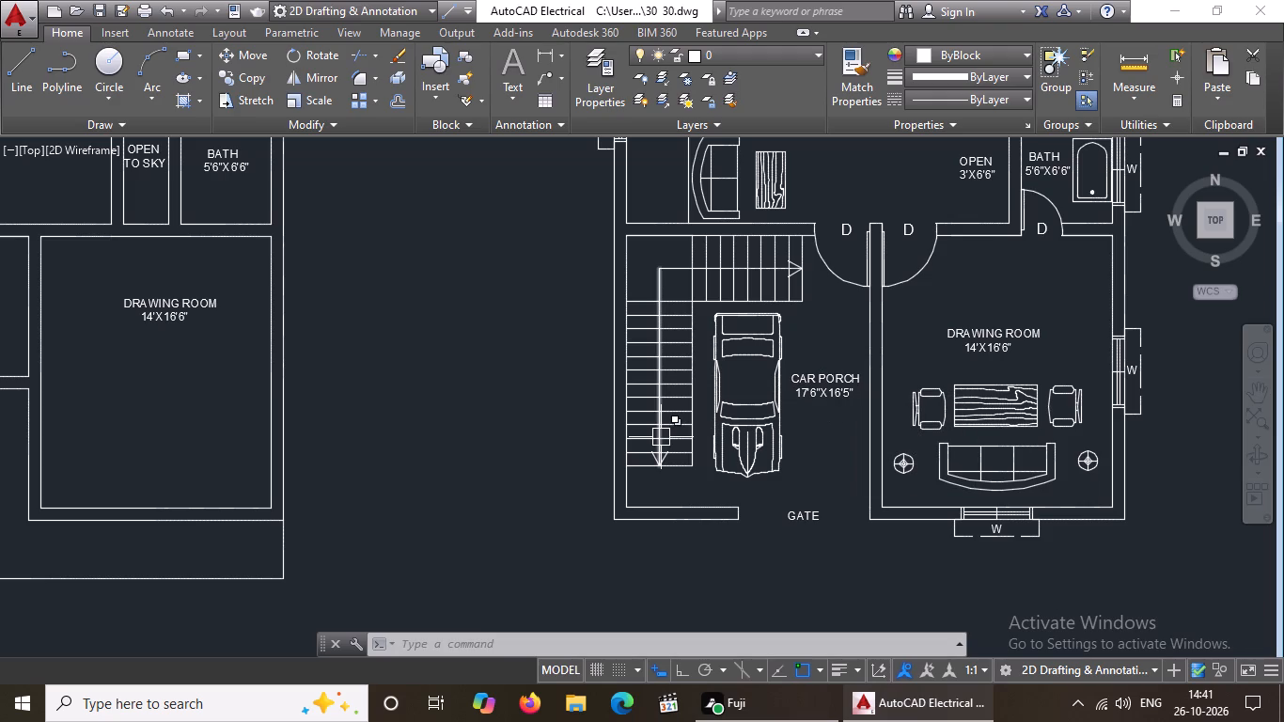
left_click(818, 391)
left_click(253, 73)
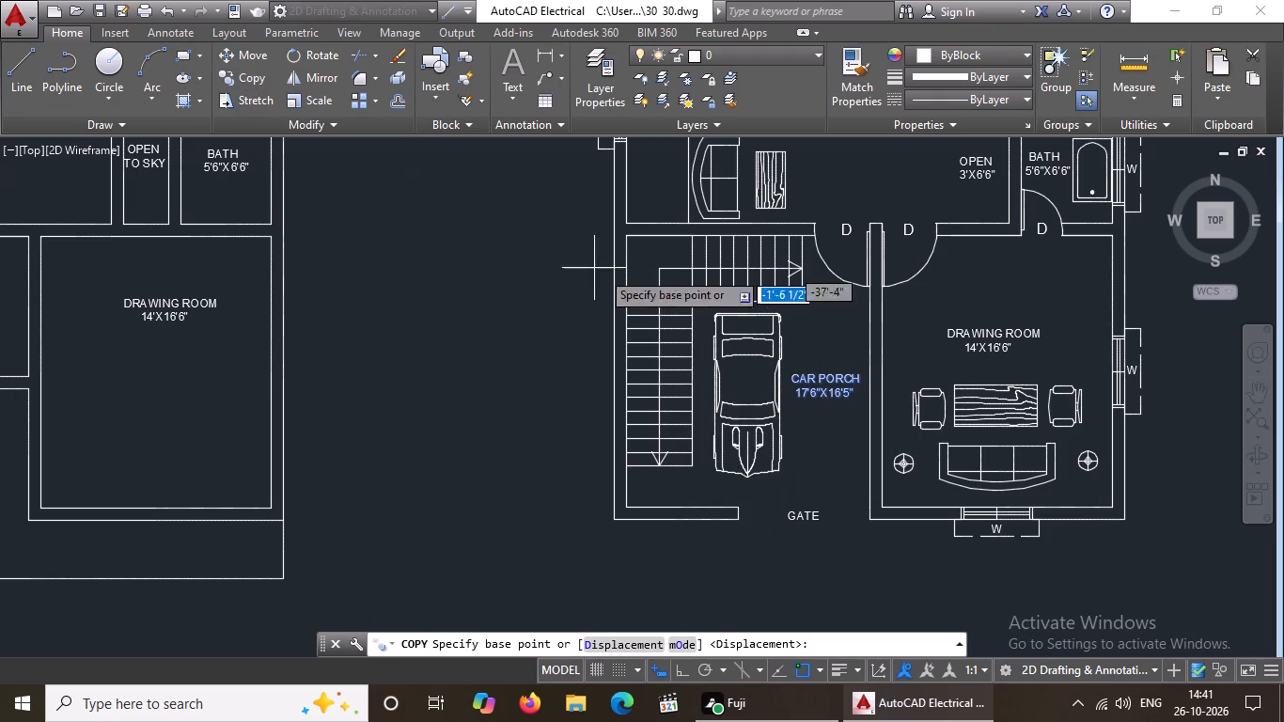
left_click(833, 383)
scroll(258, 456, "down", 3)
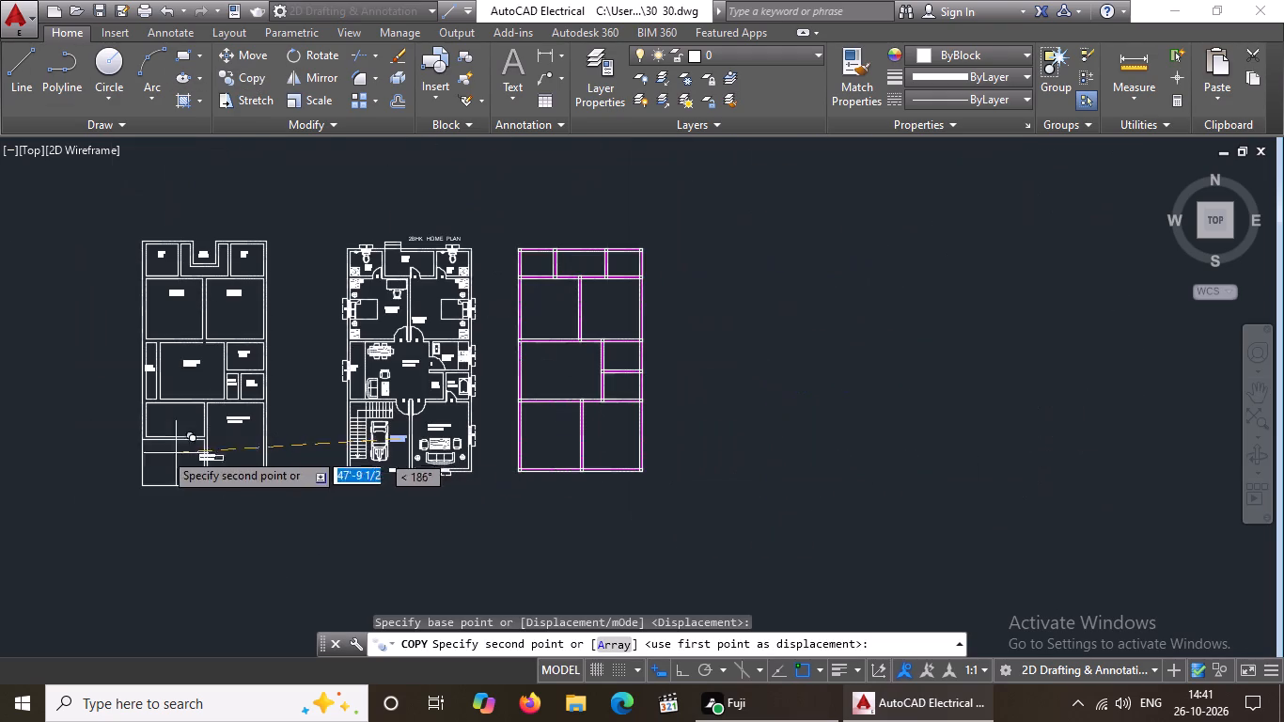
scroll(168, 432, "up", 3)
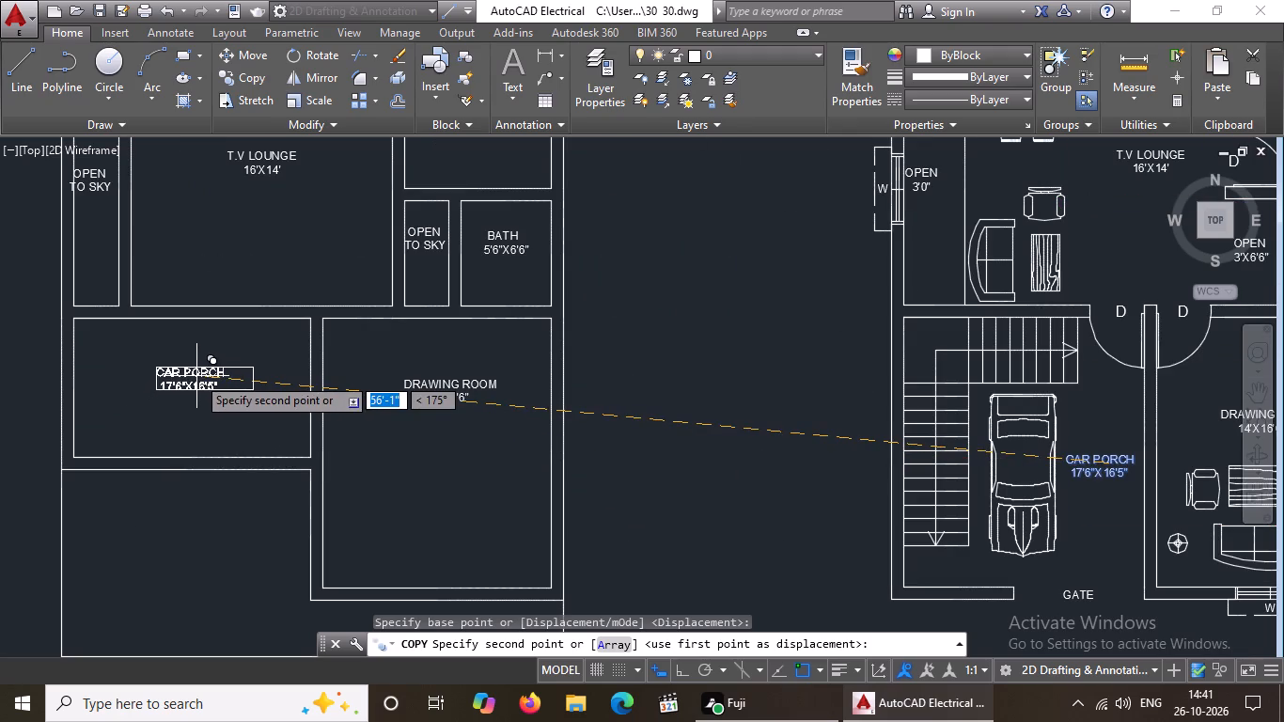
left_click(196, 376)
key("Escape")
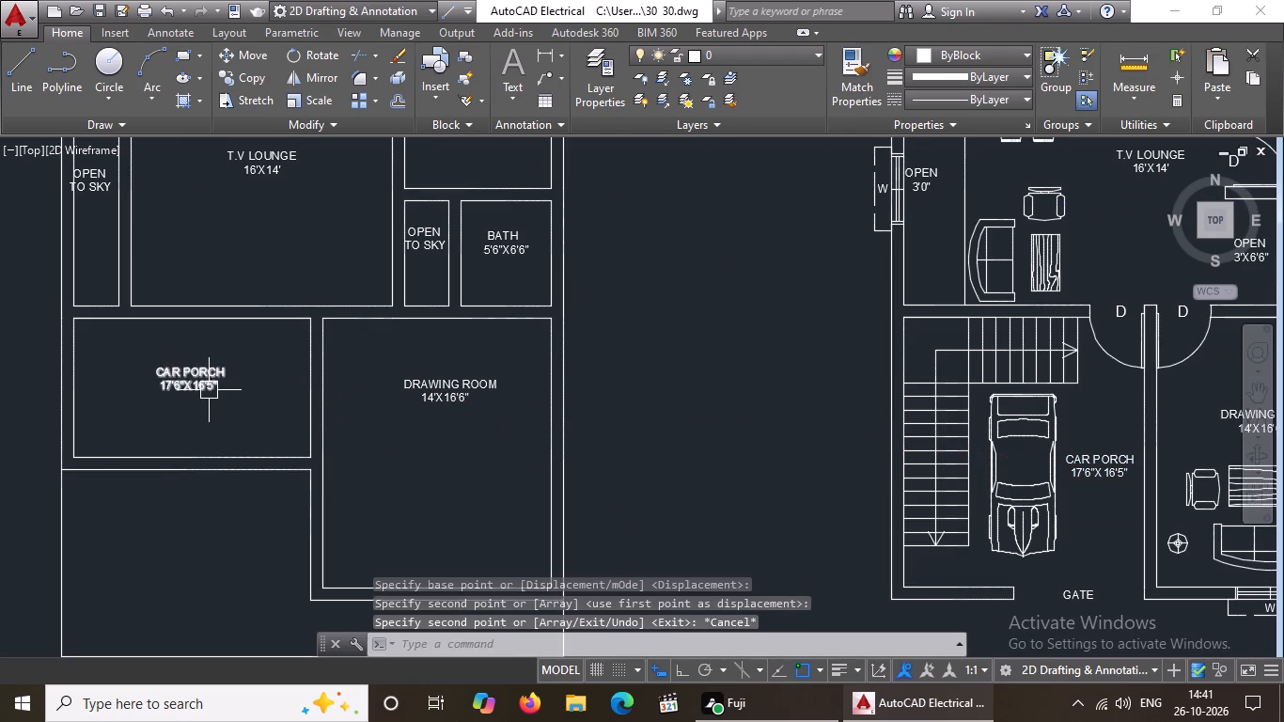
Change the copied CAR PORCH label's text to STAIRCASE with 14'6"X8'6" on the second line, indented by one space.
double_click(209, 390)
left_click(228, 385)
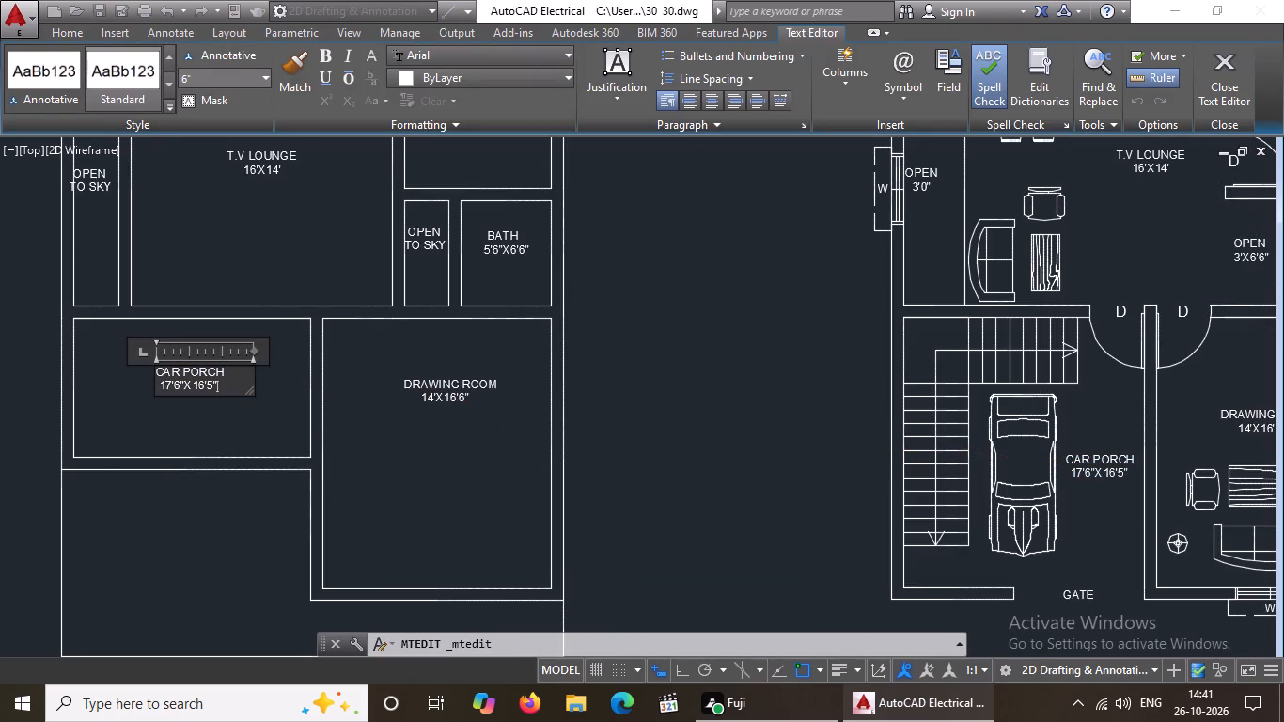
key("BackSpace")
key("BackSpace")
key("BackSpace")
key("BackSpace")
key("BackSpace")
key("BackSpace")
key("BackSpace")
key("BackSpace")
key("BackSpace")
key("BackSpace")
key("BackSpace")
key("BackSpace")
key("BackSpace")
key("BackSpace")
key("BackSpace")
key("BackSpace")
key("BackSpace")
key("BackSpace")
key("BackSpace")
key("BackSpace")
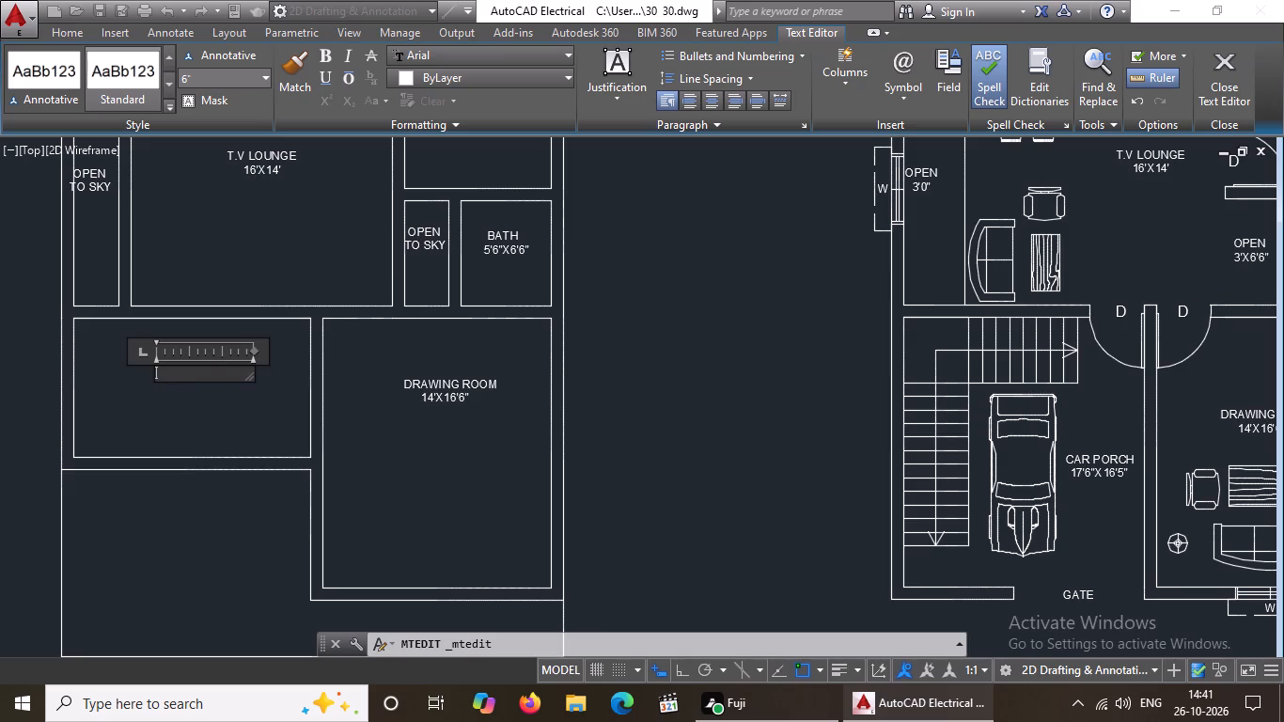
type("STAIRCASE")
key("Return")
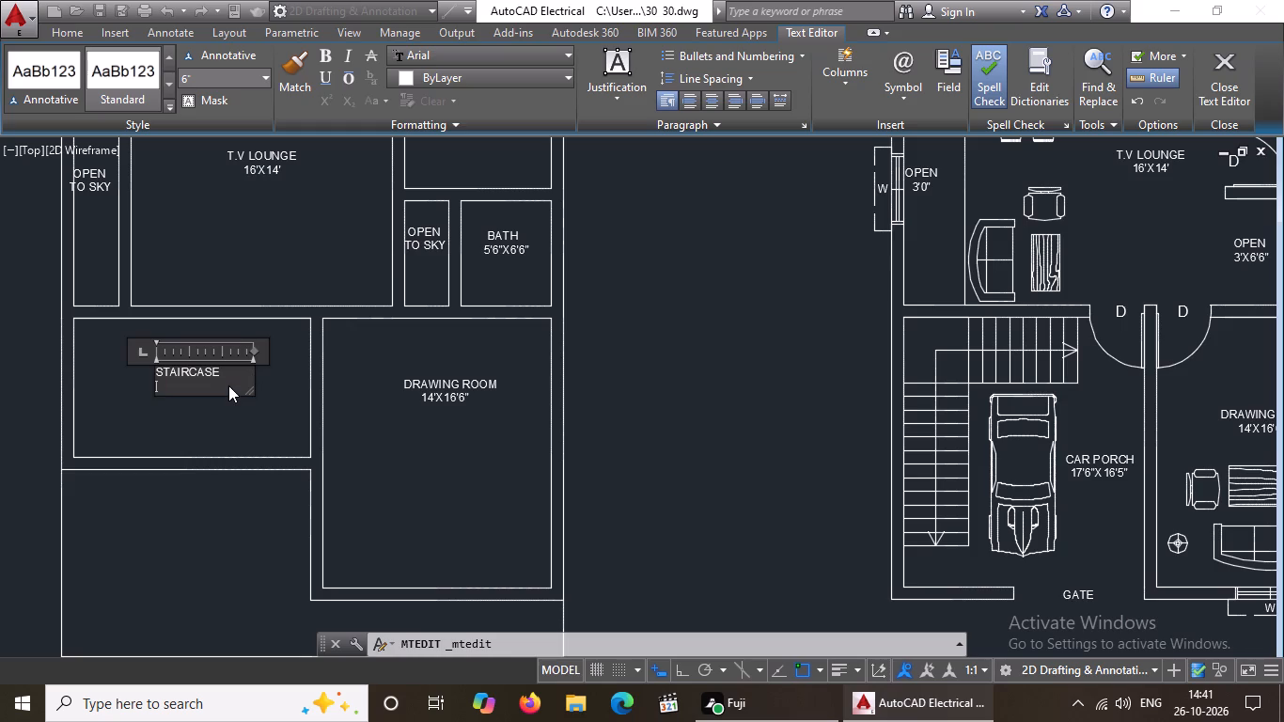
type("14'6\"")
key("x")
type("8'6\"")
left_click(154, 383)
key("space")
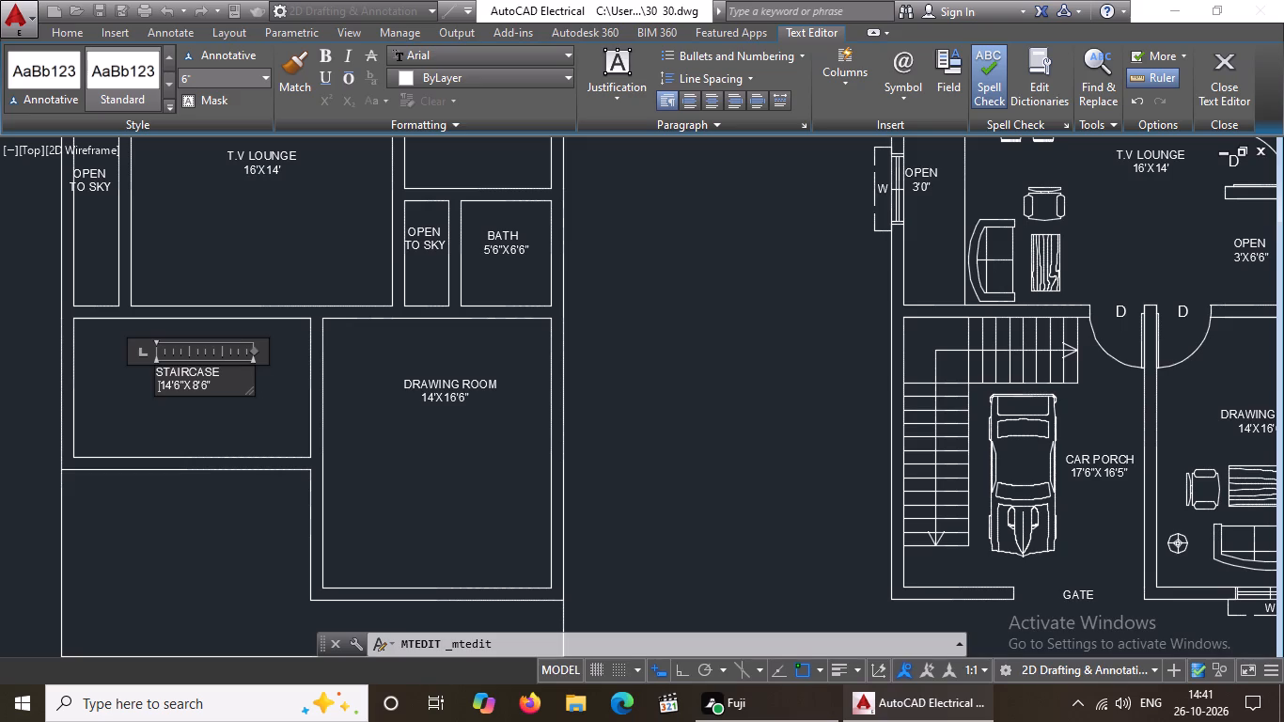
left_click(161, 402)
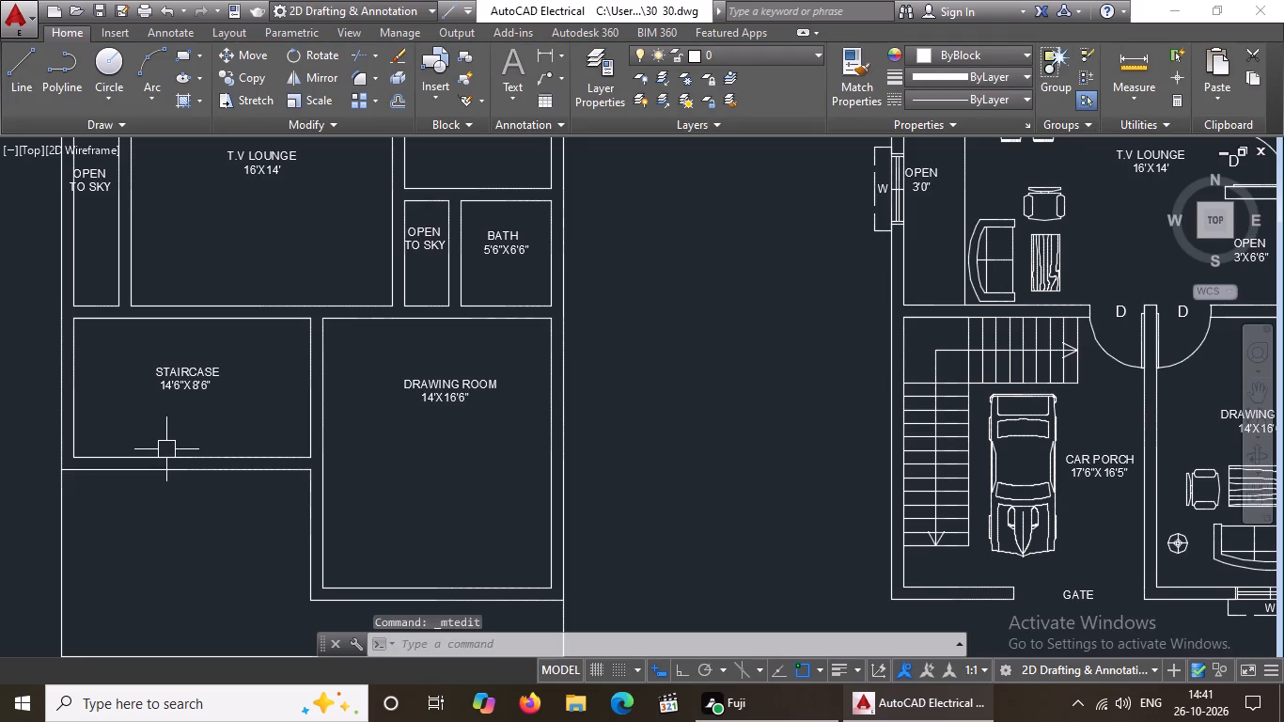
Copy the STAIRCASE label straight down into the open area below the staircase room.
left_click(196, 374)
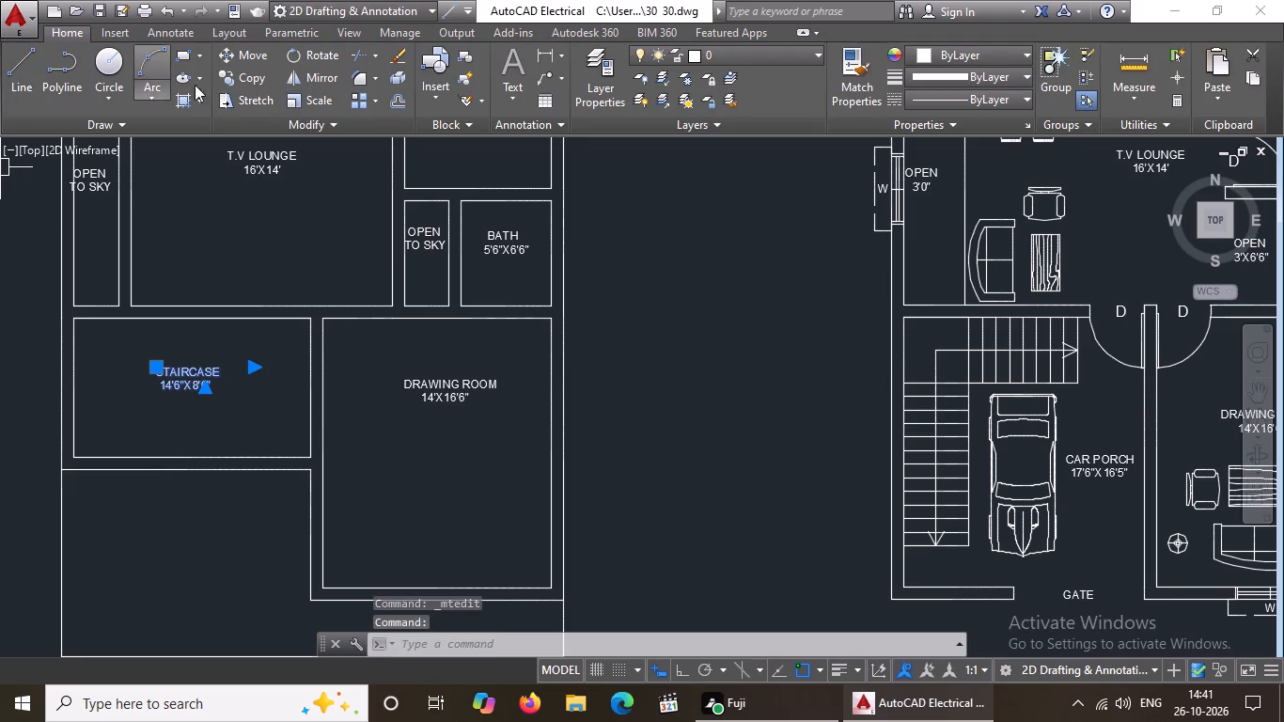
left_click(259, 78)
left_click_drag(191, 380, 188, 396)
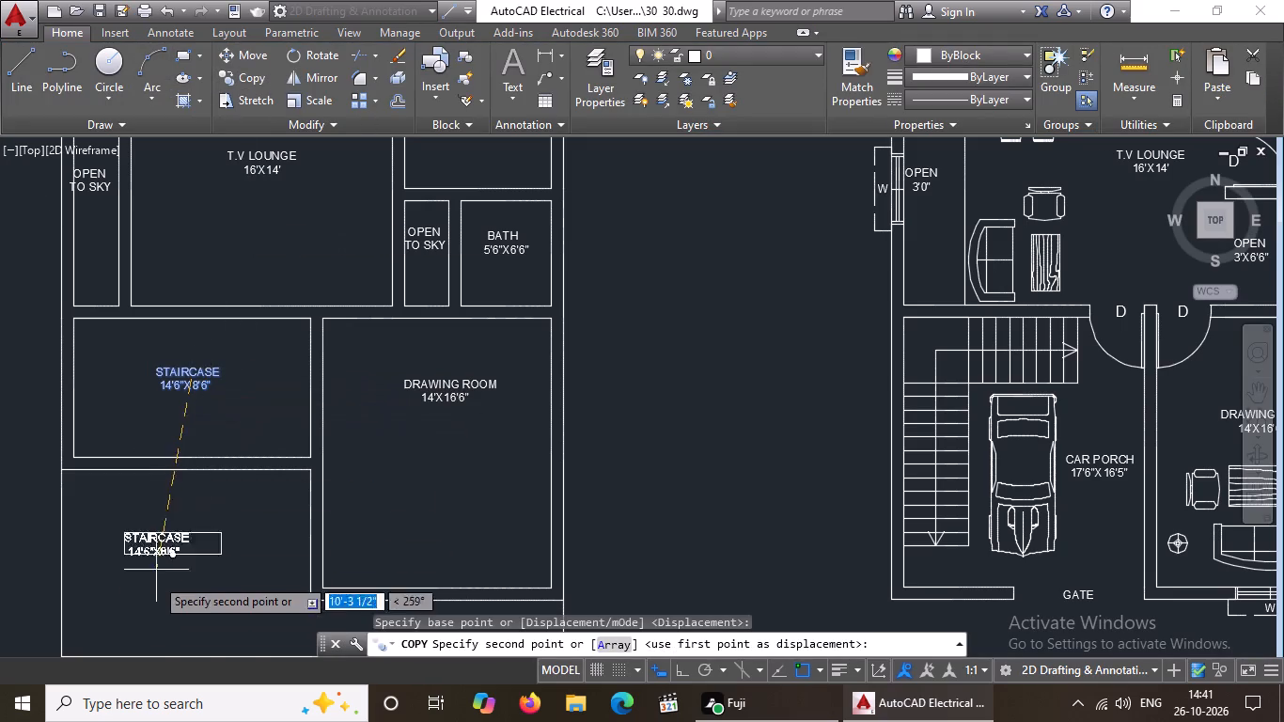
left_click(185, 548)
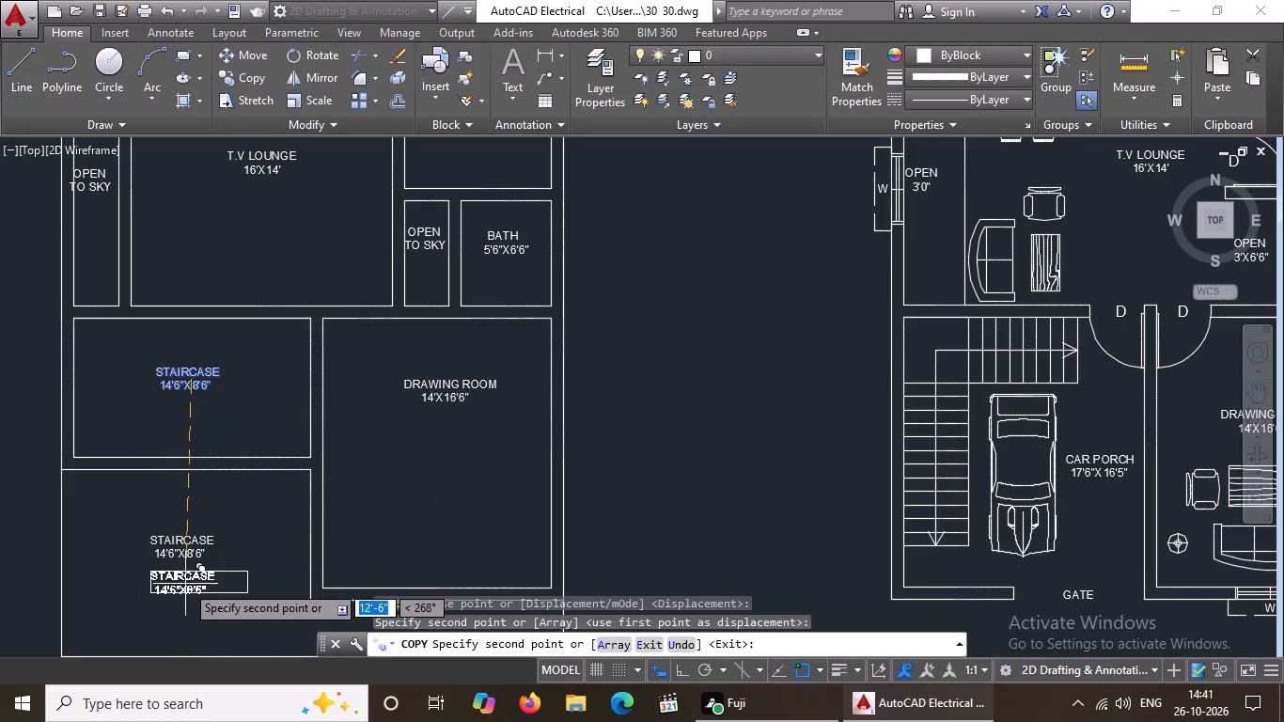
key("Escape")
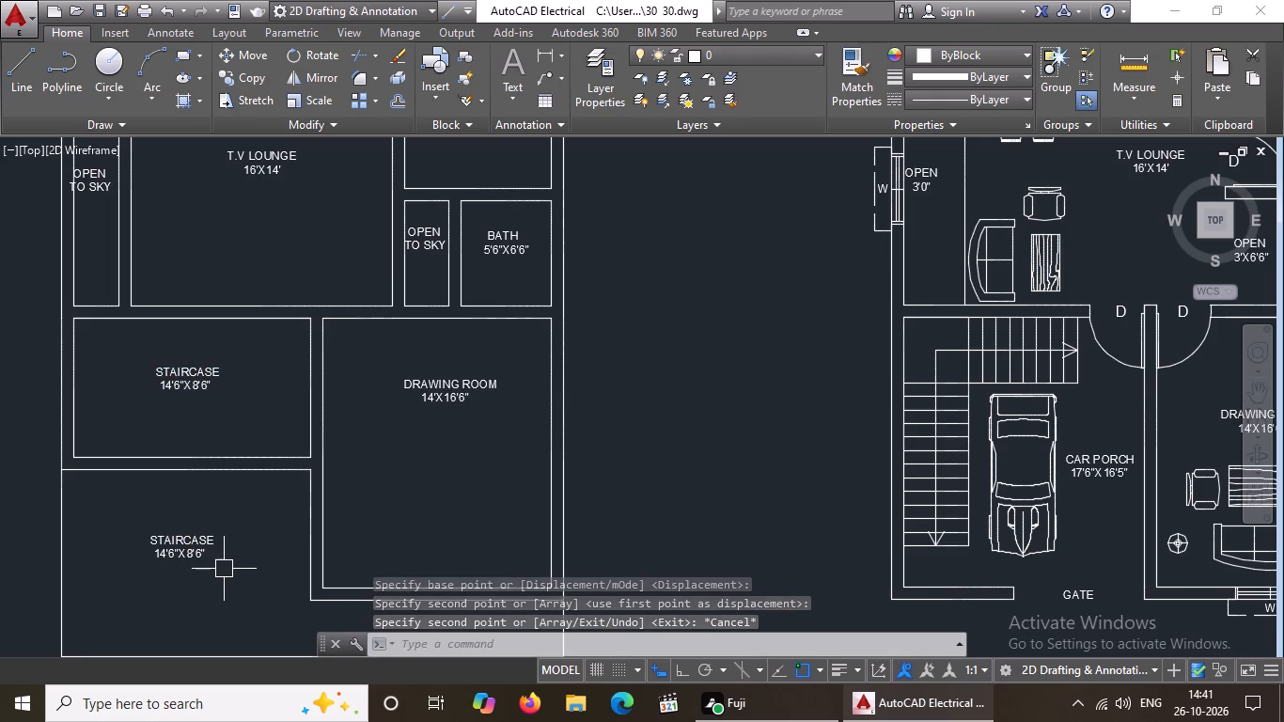
Change the lower STAIRCASE label's text to TERRACE with 14'6"X12'6" on the second line.
double_click(199, 551)
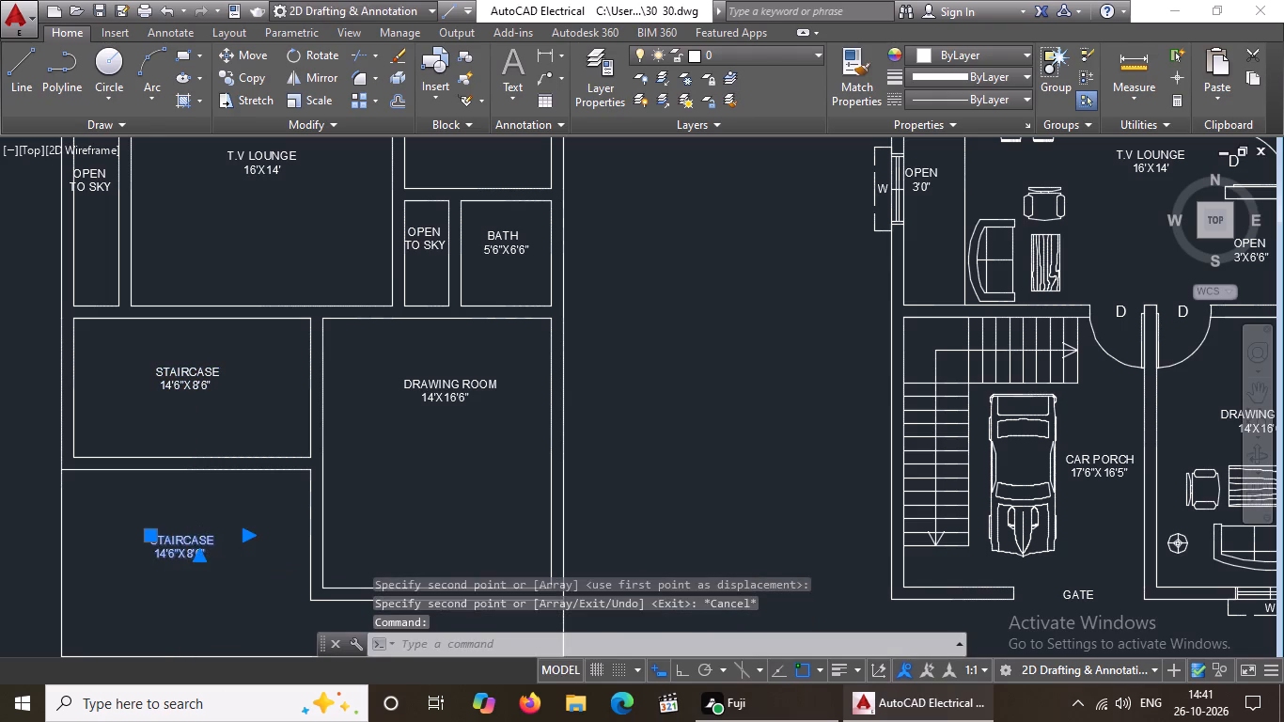
key("BackSpace")
key("BackSpace")
key("BackSpace")
key("BackSpace")
key("BackSpace")
key("BackSpace")
key("BackSpace")
key("BackSpace")
key("BackSpace")
key("BackSpace")
key("BackSpace")
key("BackSpace")
key("BackSpace")
key("BackSpace")
key("BackSpace")
key("BackSpace")
key("BackSpace")
key("BackSpace")
key("BackSpace")
key("BackSpace")
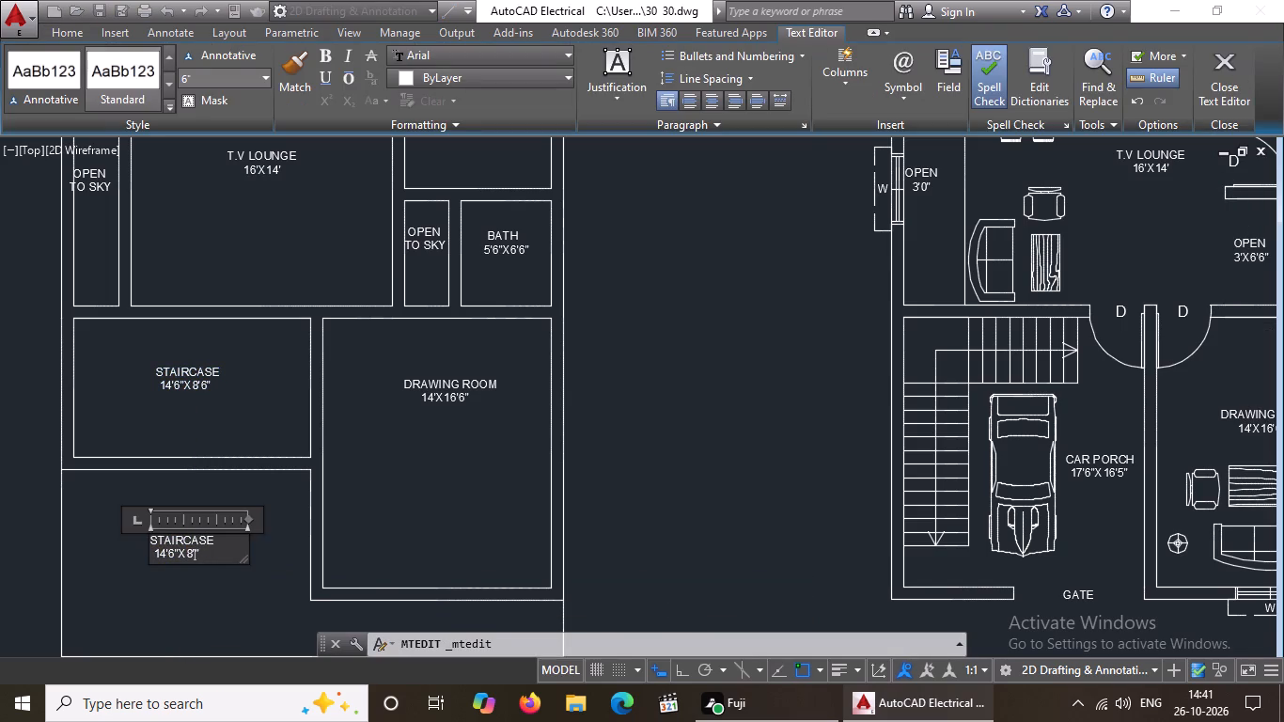
key("BackSpace")
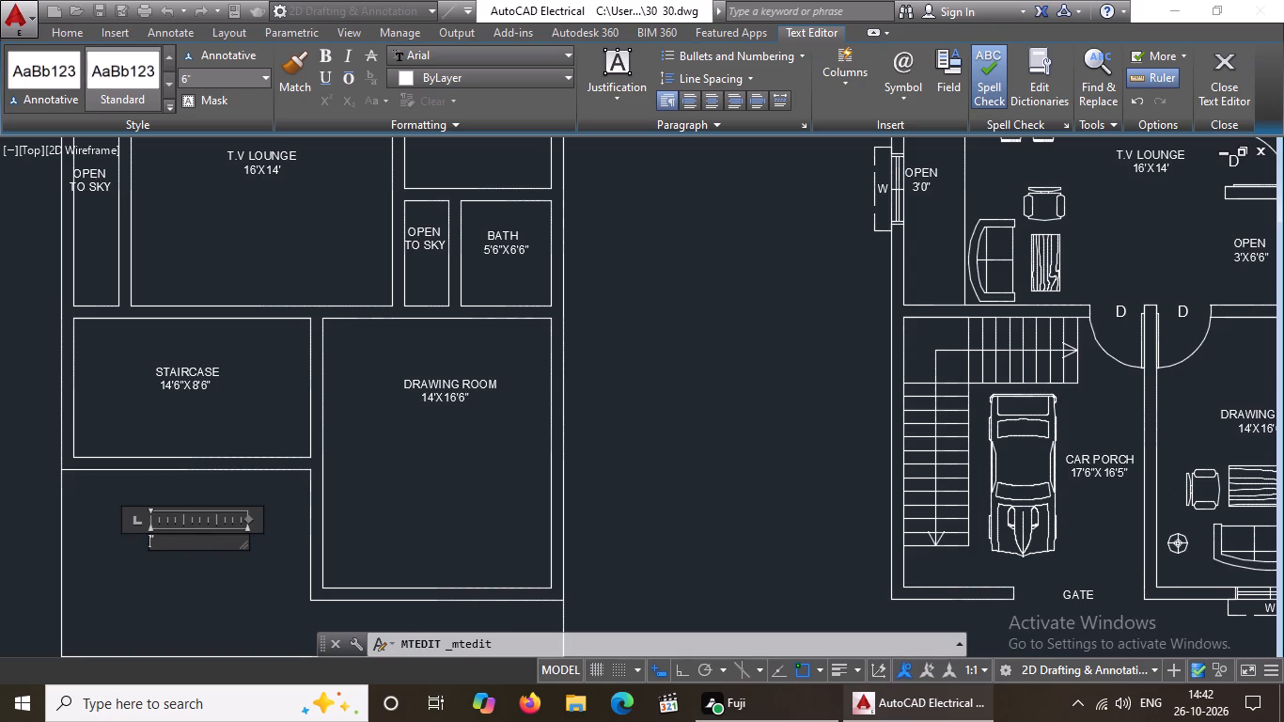
key("BackSpace")
type("TERRZ")
key("BackSpace")
key("BackSpace")
key("BackSpace")
key("BackSpace")
key("BackSpace")
type("TE")
type("RRACE")
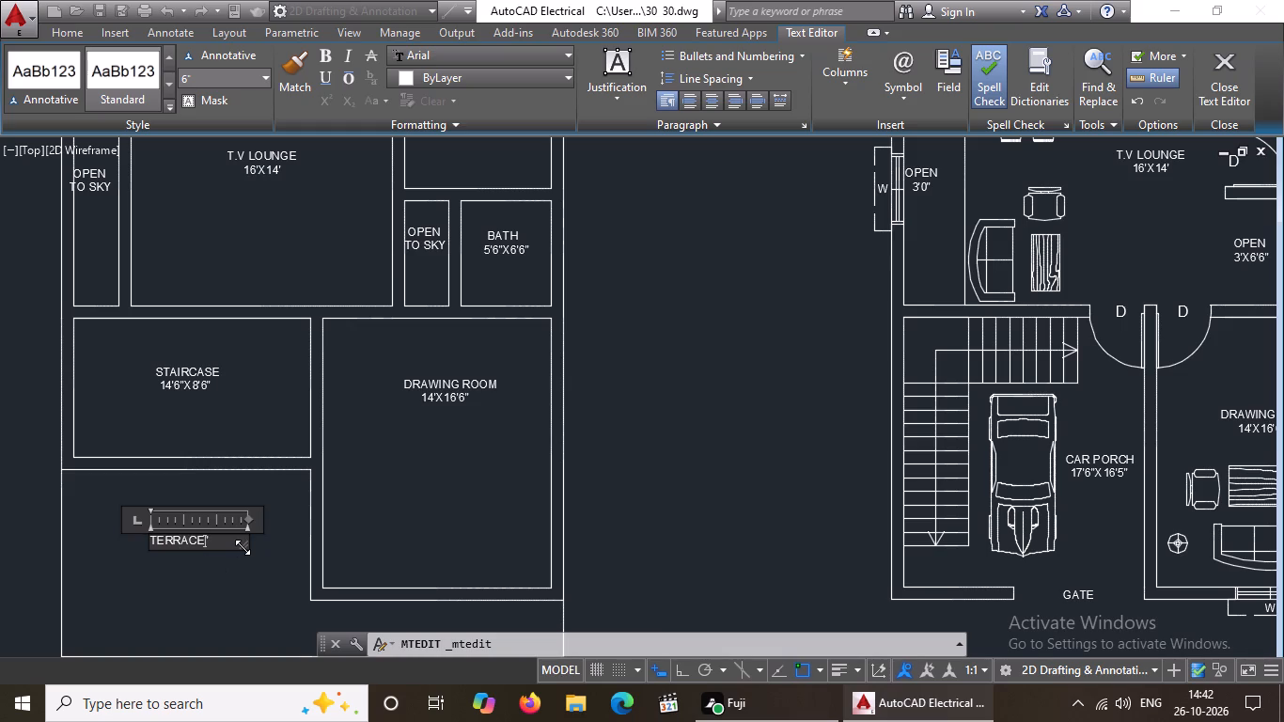
left_click(218, 541)
key("BackSpace")
key("Return")
type("14")
type("'6\"")
key("x")
type("12'6")
key("shift+quotedbl")
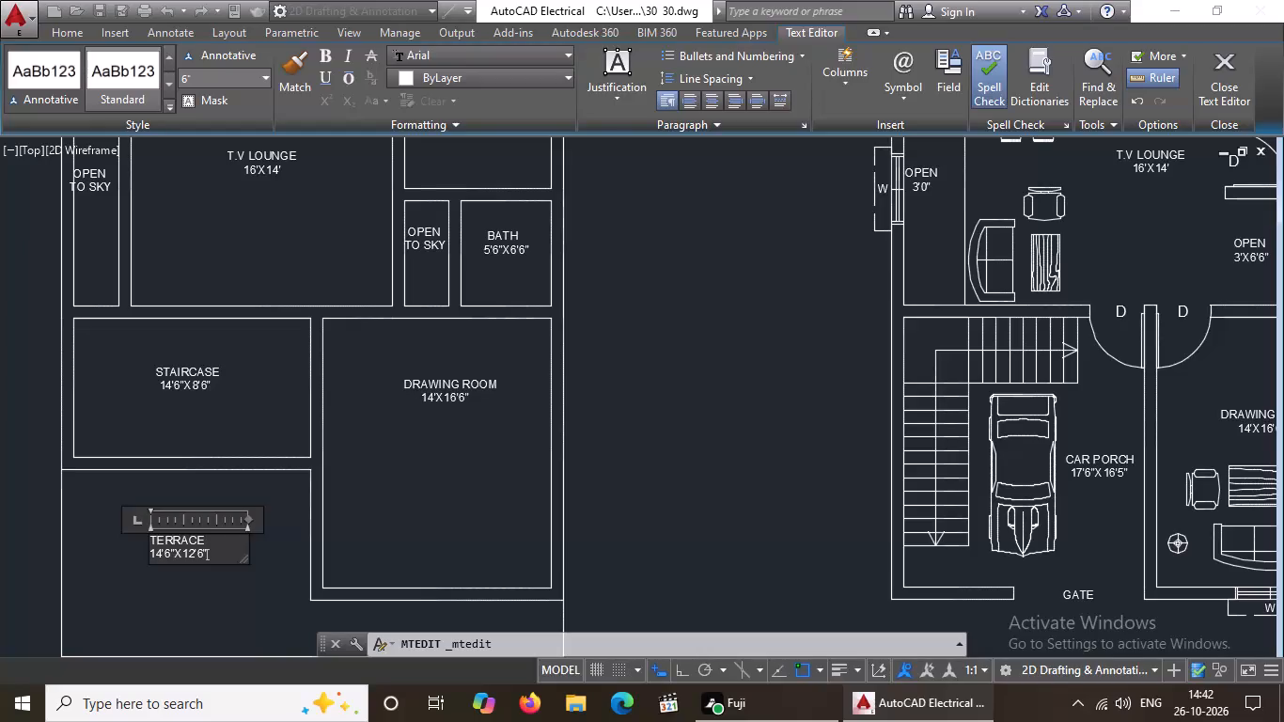
left_click(192, 589)
Copy the TERRACE label into the narrow strip below the DRAWING ROOM in the redrawn plan.
scroll(247, 513, "down", 3)
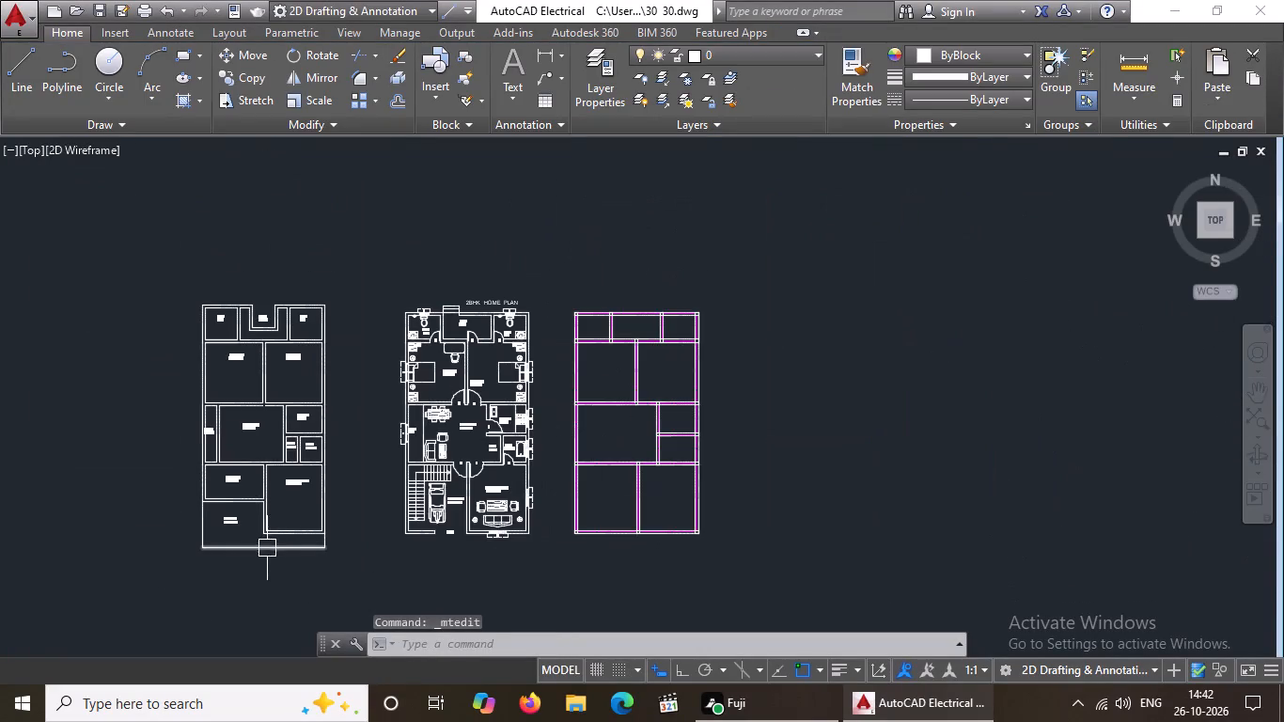
scroll(229, 518, "up", 2)
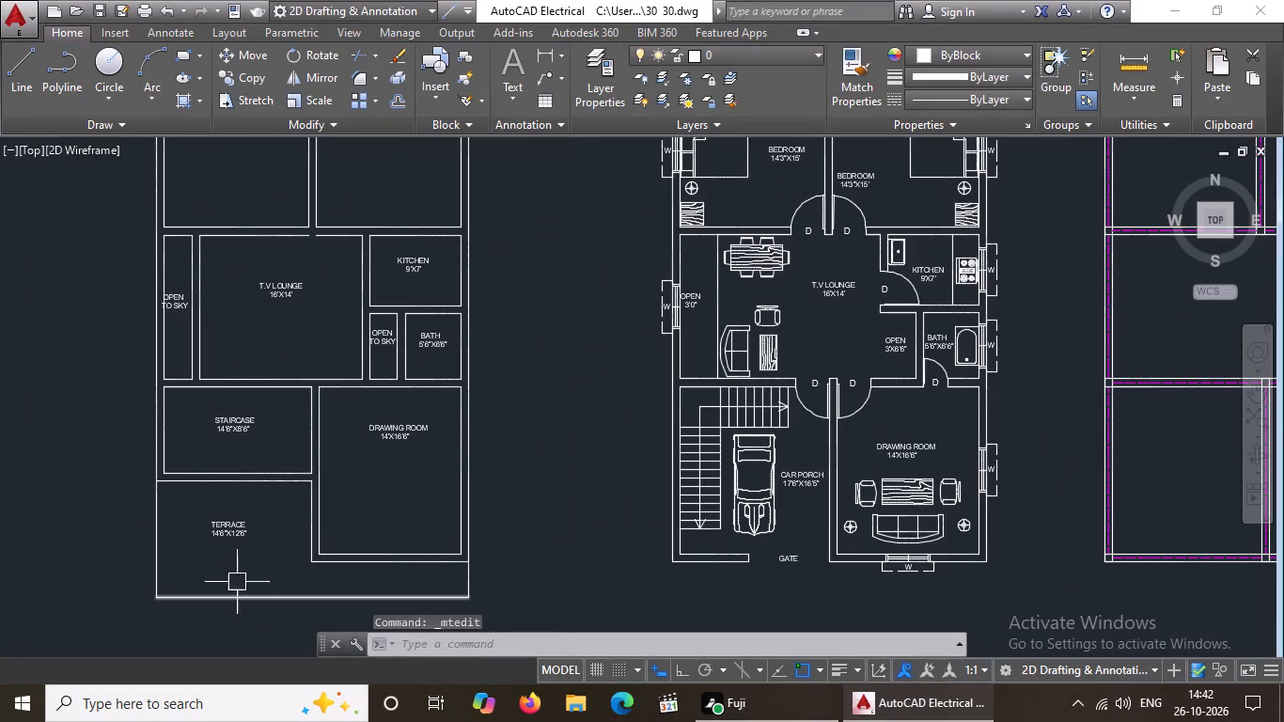
left_click(236, 540)
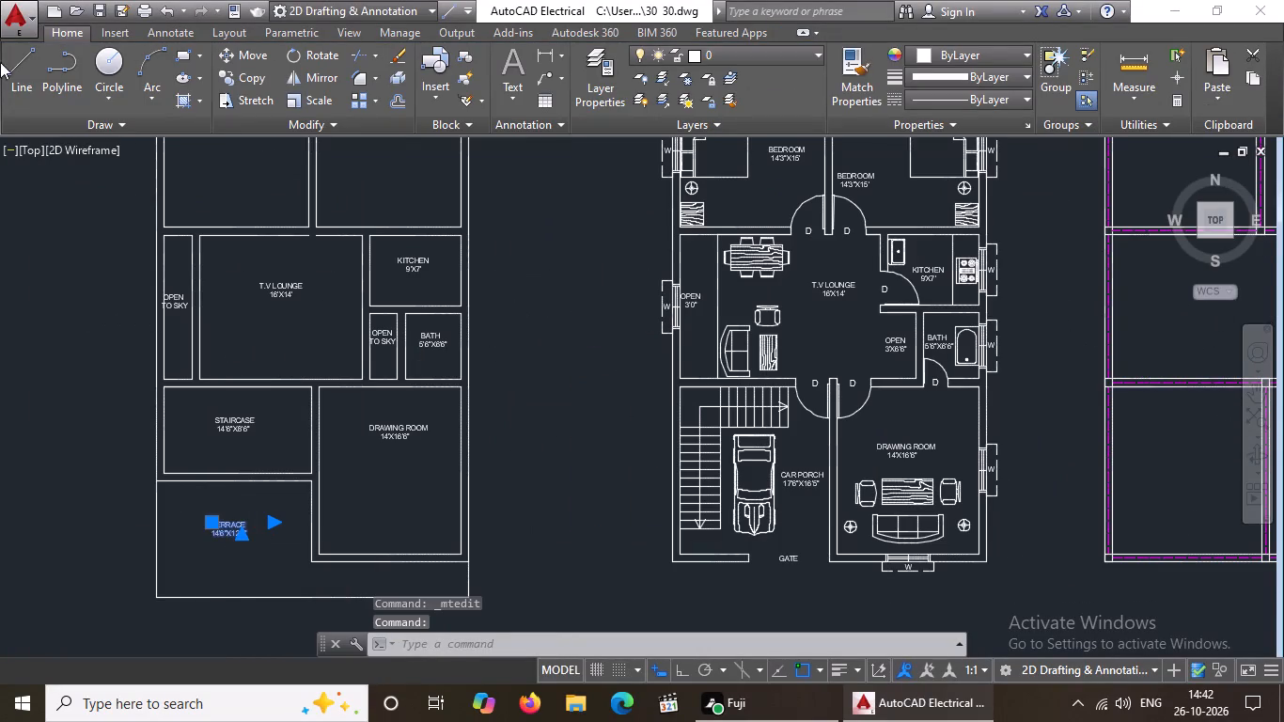
left_click(244, 70)
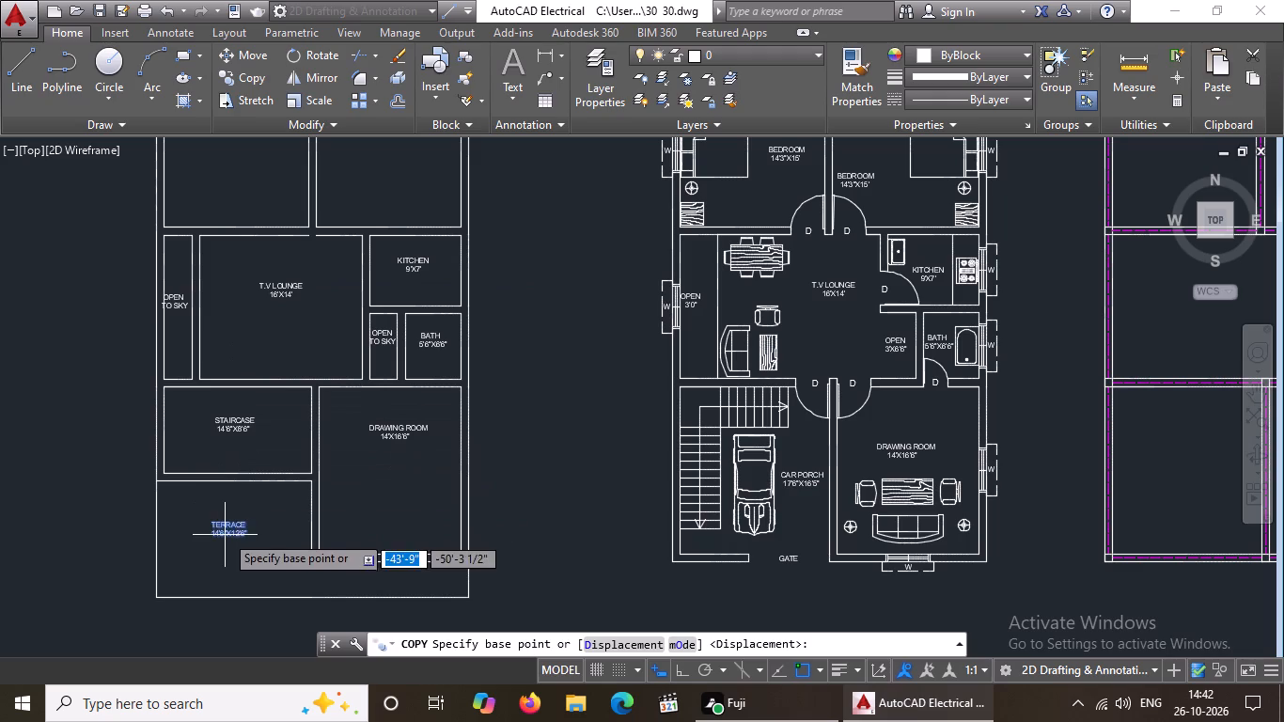
left_click_drag(226, 534, 240, 542)
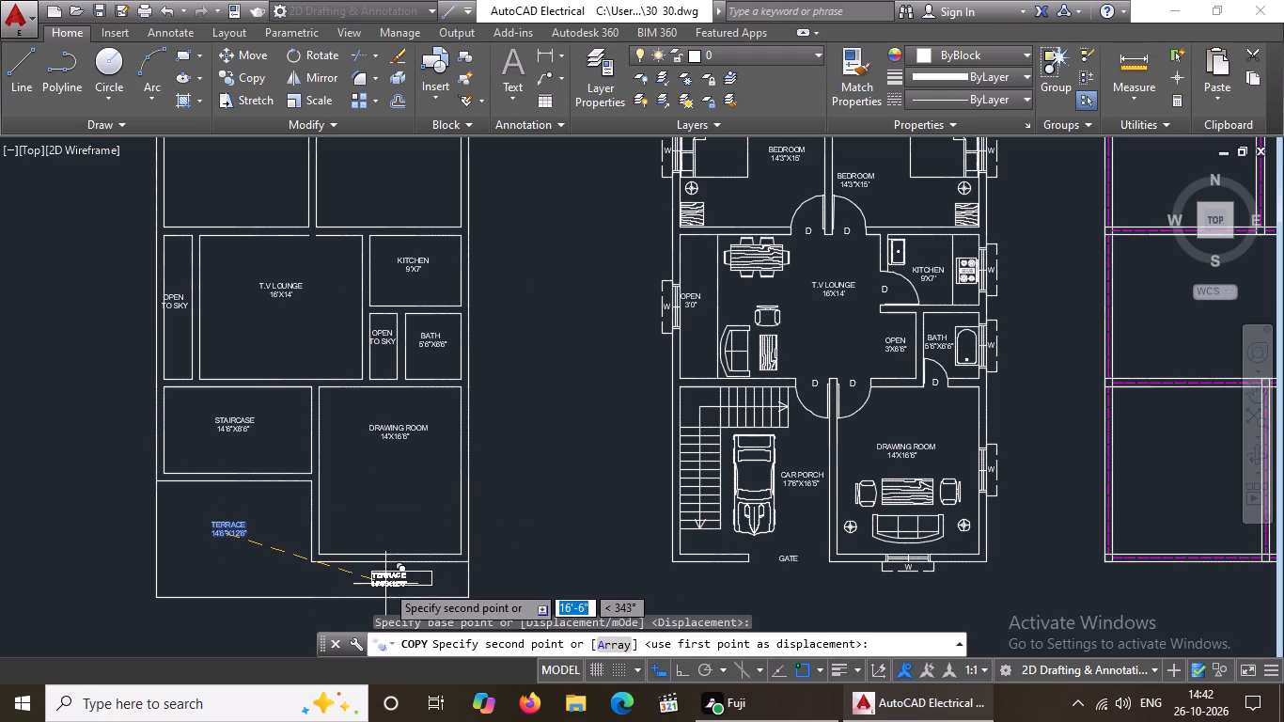
left_click(386, 583)
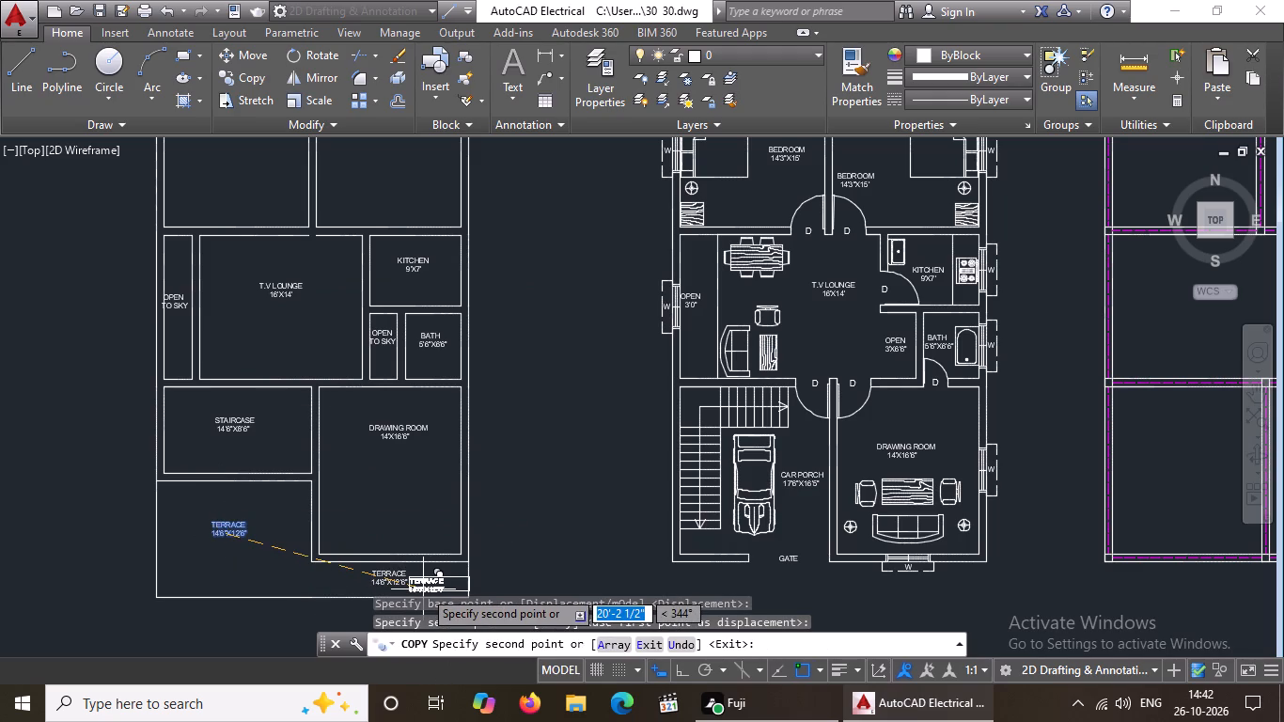
key("Escape")
Change the copied TERRACE label below the DRAWING ROOM to BALCONY with 3'6" on the second line, indented by four spaces.
scroll(409, 585, "down", 1)
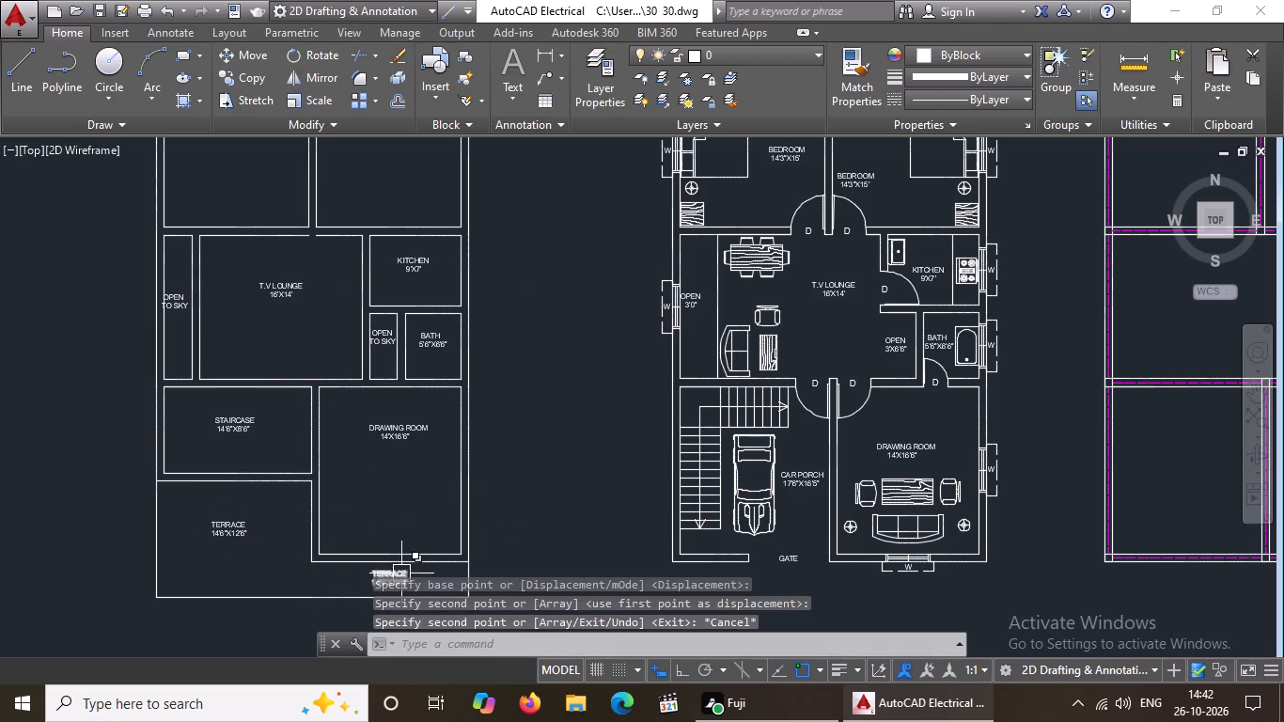
scroll(388, 558, "down", 1)
middle_click(395, 495)
middle_click_drag(388, 565, 394, 521)
scroll(399, 544, "up", 1)
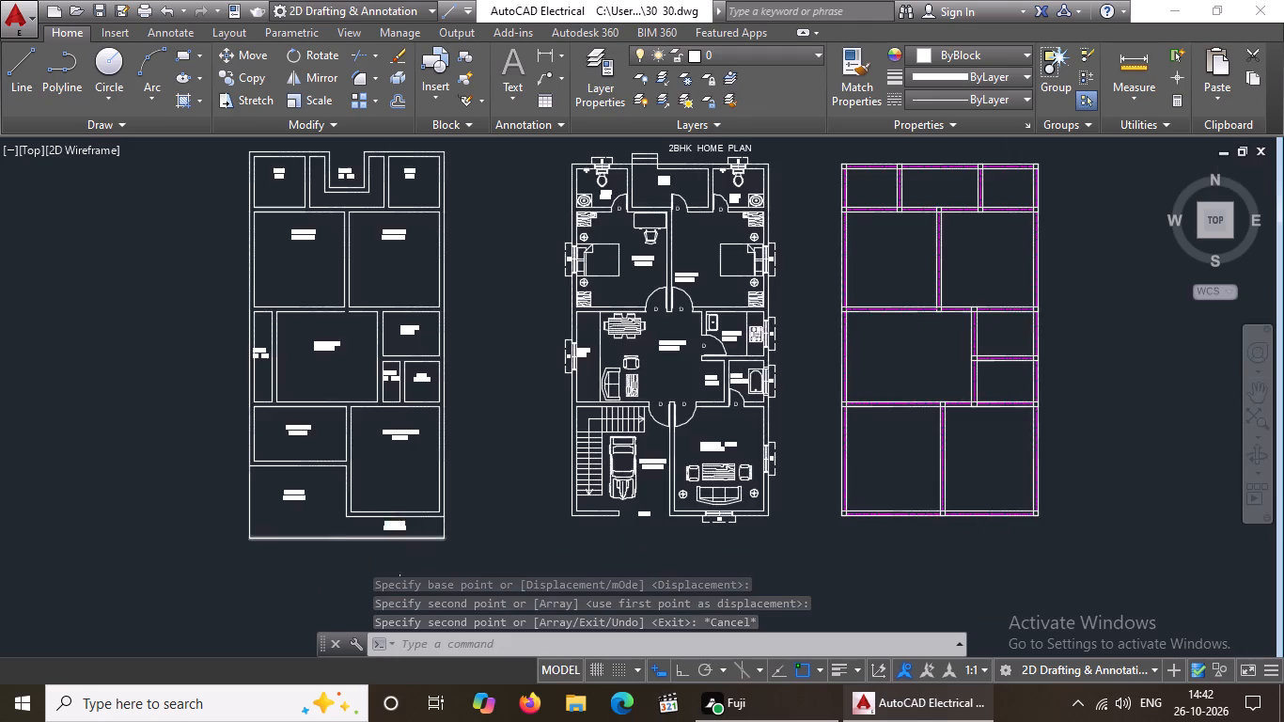
scroll(399, 544, "up", 1)
double_click(397, 508)
left_click(422, 507)
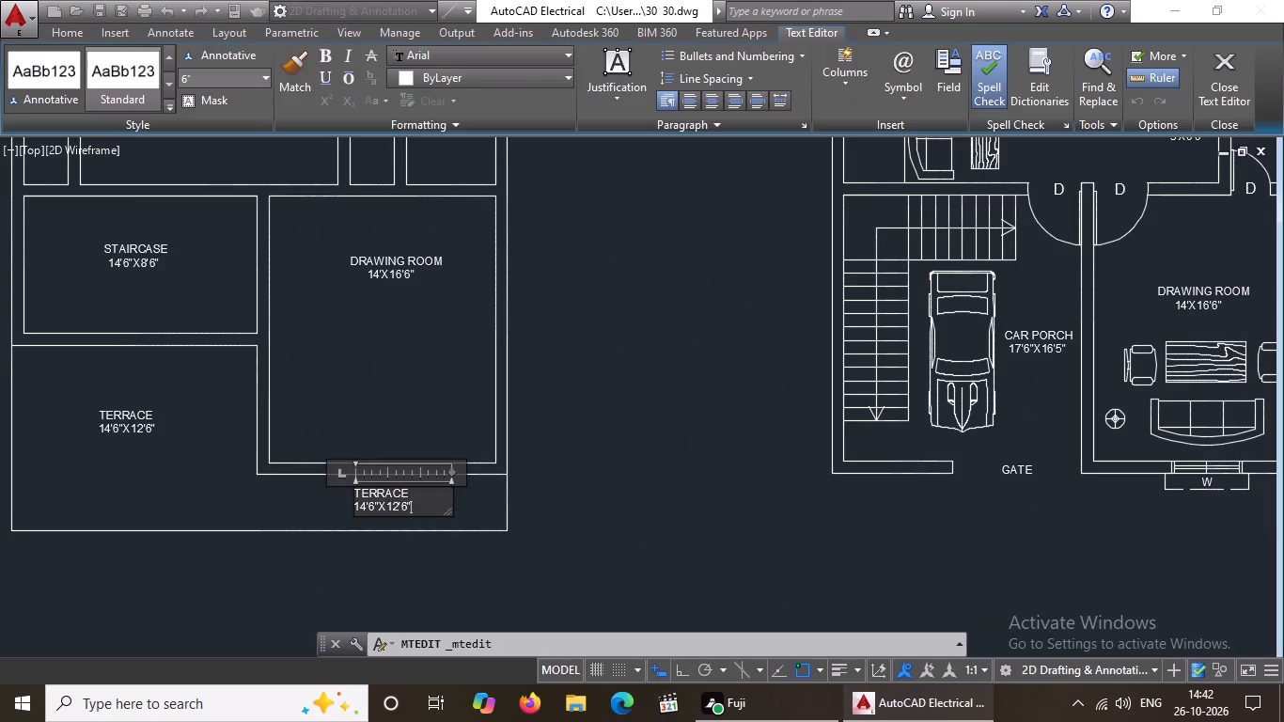
key("BackSpace")
key("BackSpace")
key("BackSpace")
key("BackSpace")
key("BackSpace")
key("BackSpace")
key("BackSpace")
key("BackSpace")
key("BackSpace")
key("BackSpace")
key("BackSpace")
key("BackSpace")
key("BackSpace")
key("BackSpace")
key("BackSpace")
key("BackSpace")
key("BackSpace")
key("BackSpace")
key("BackSpace")
key("BackSpace")
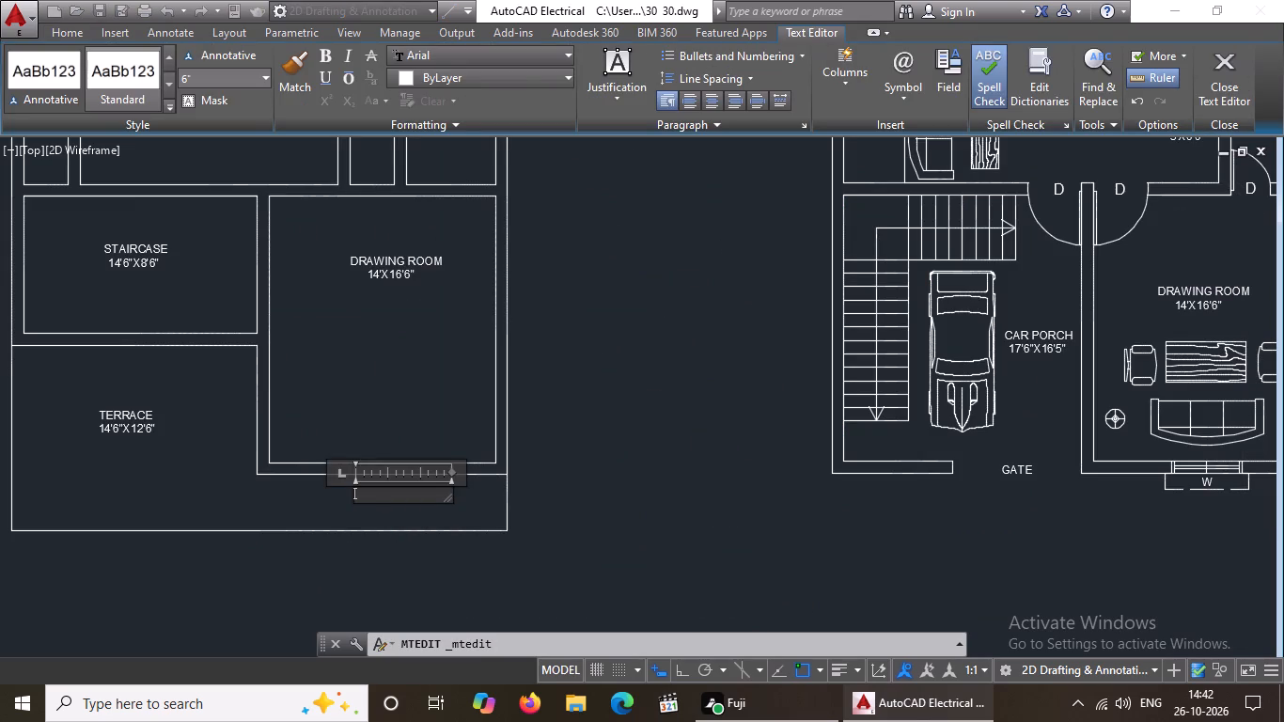
type("BALCONY")
key("Return")
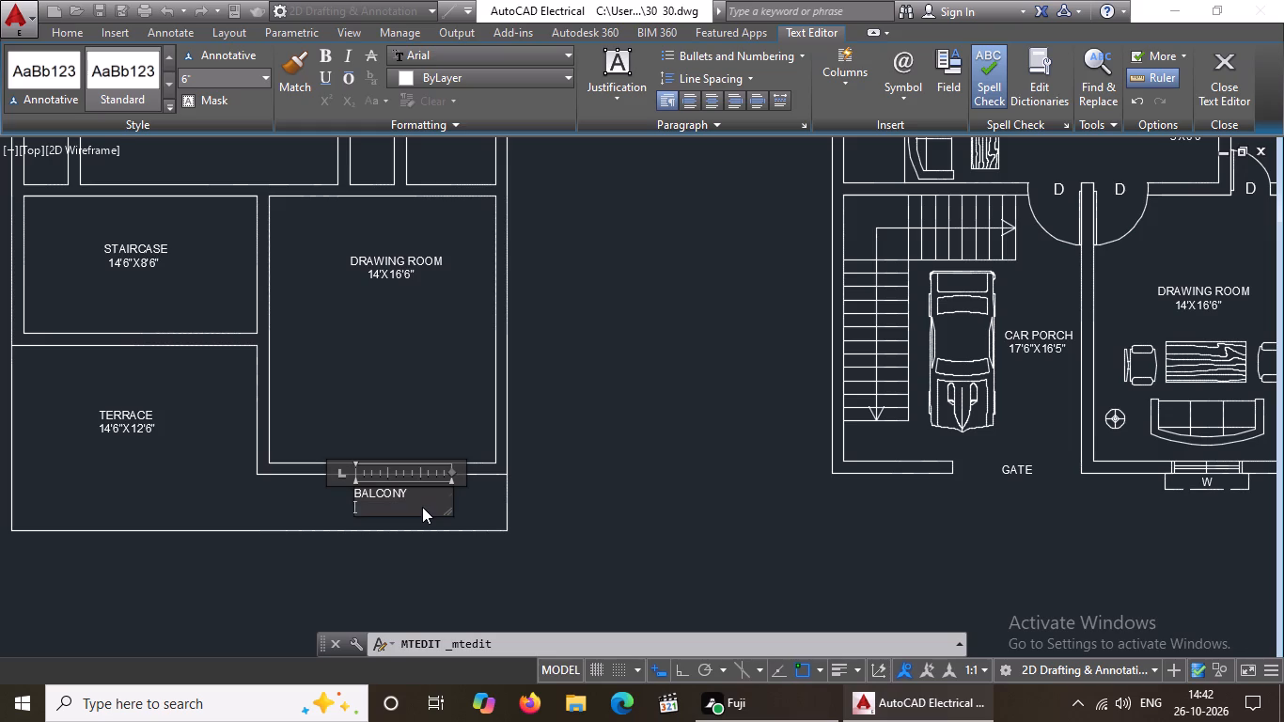
type("3'6\"")
key("Left")
key("Left")
key("Left")
key("Left")
key("space")
key("space")
key("space")
key("space")
left_click(623, 505)
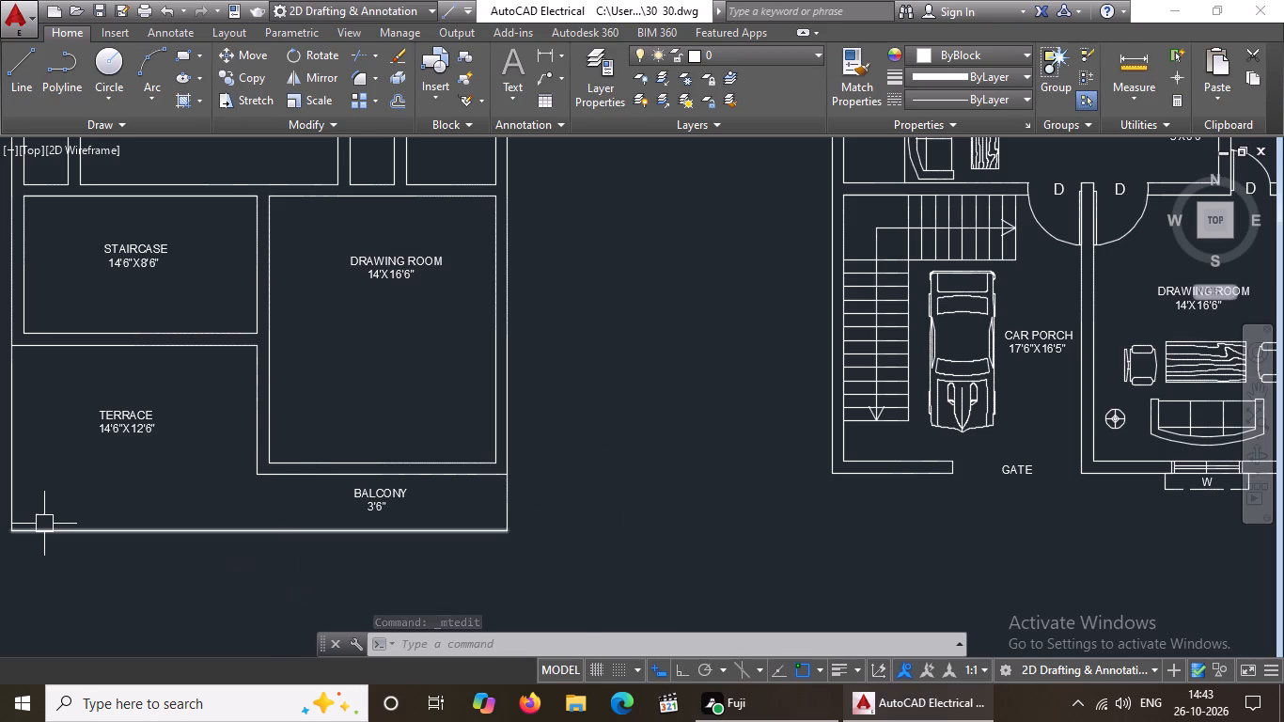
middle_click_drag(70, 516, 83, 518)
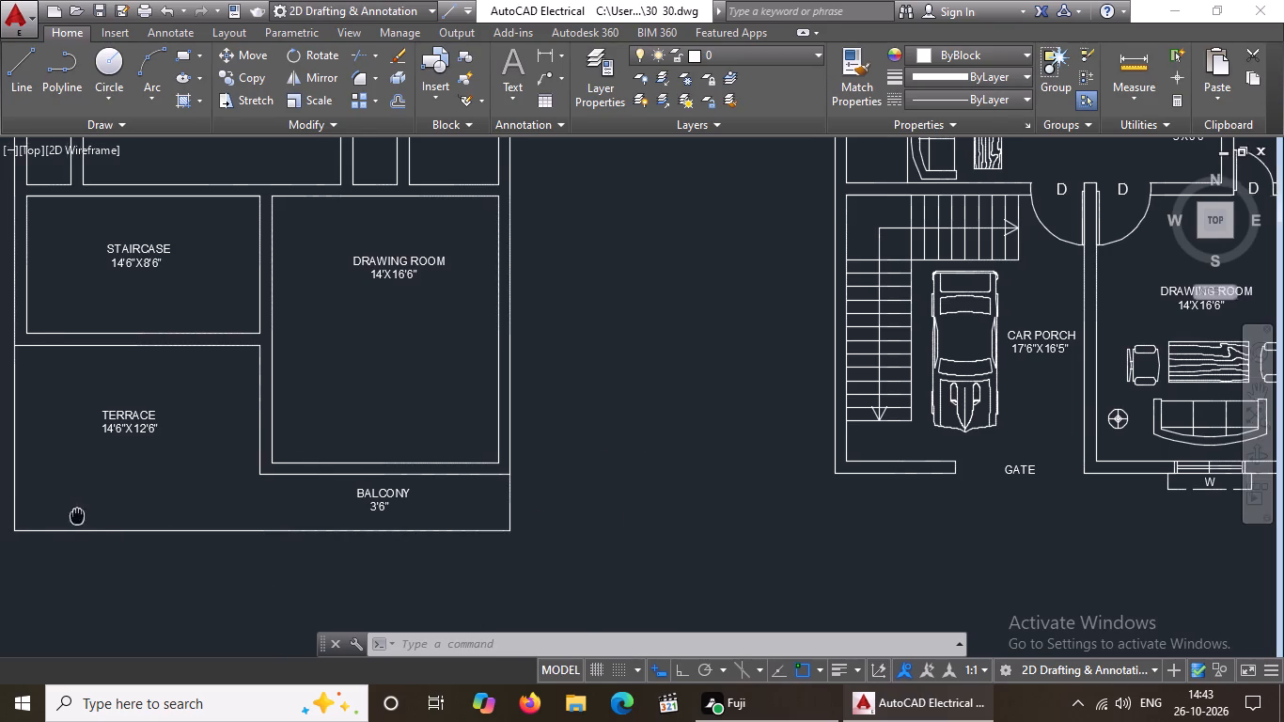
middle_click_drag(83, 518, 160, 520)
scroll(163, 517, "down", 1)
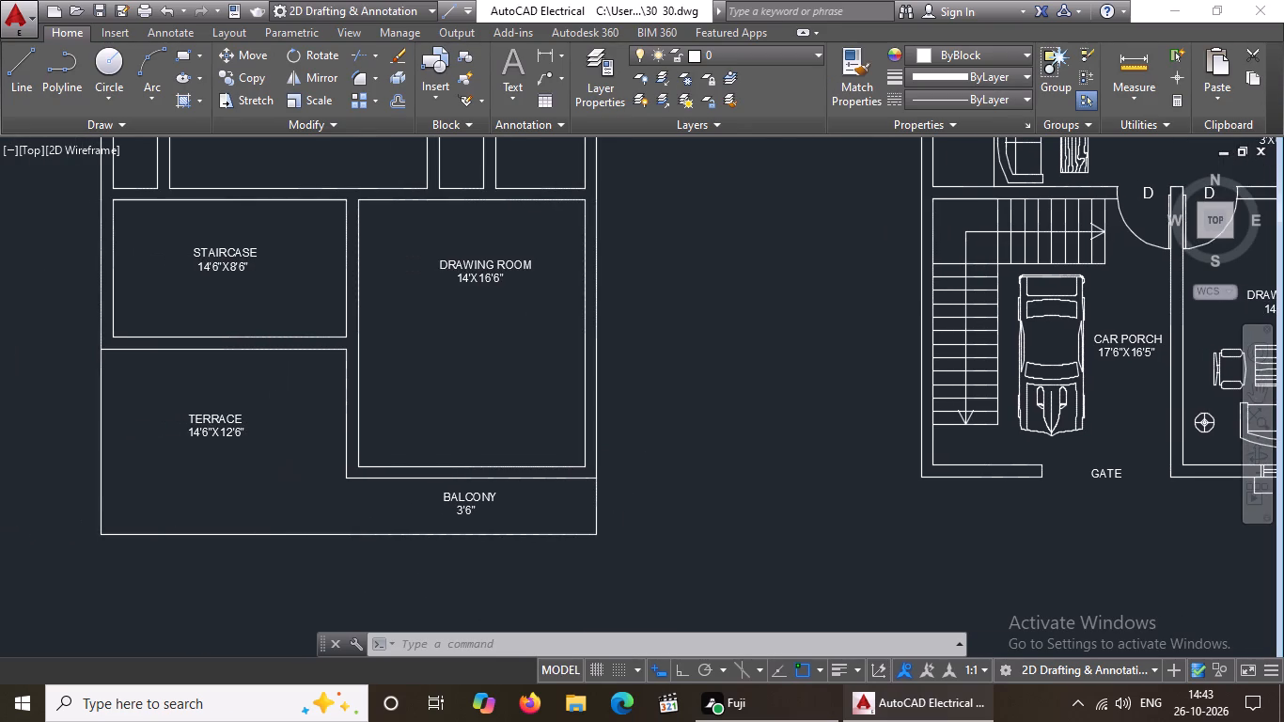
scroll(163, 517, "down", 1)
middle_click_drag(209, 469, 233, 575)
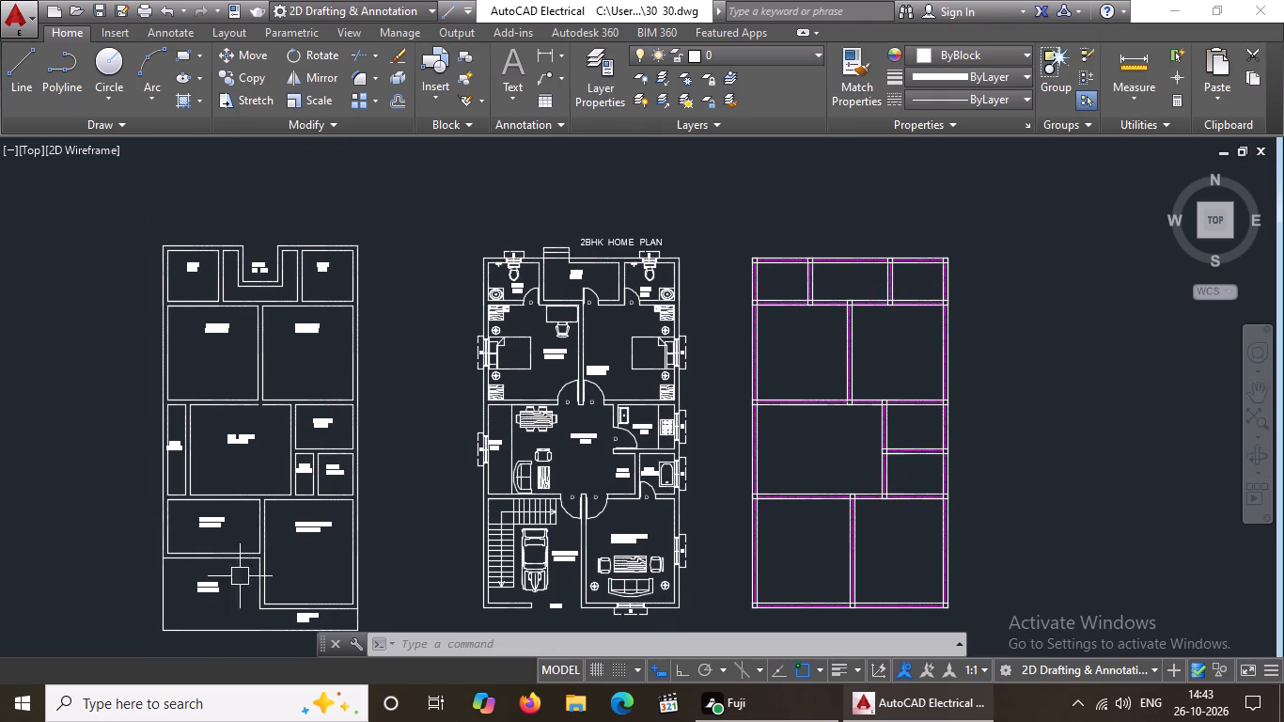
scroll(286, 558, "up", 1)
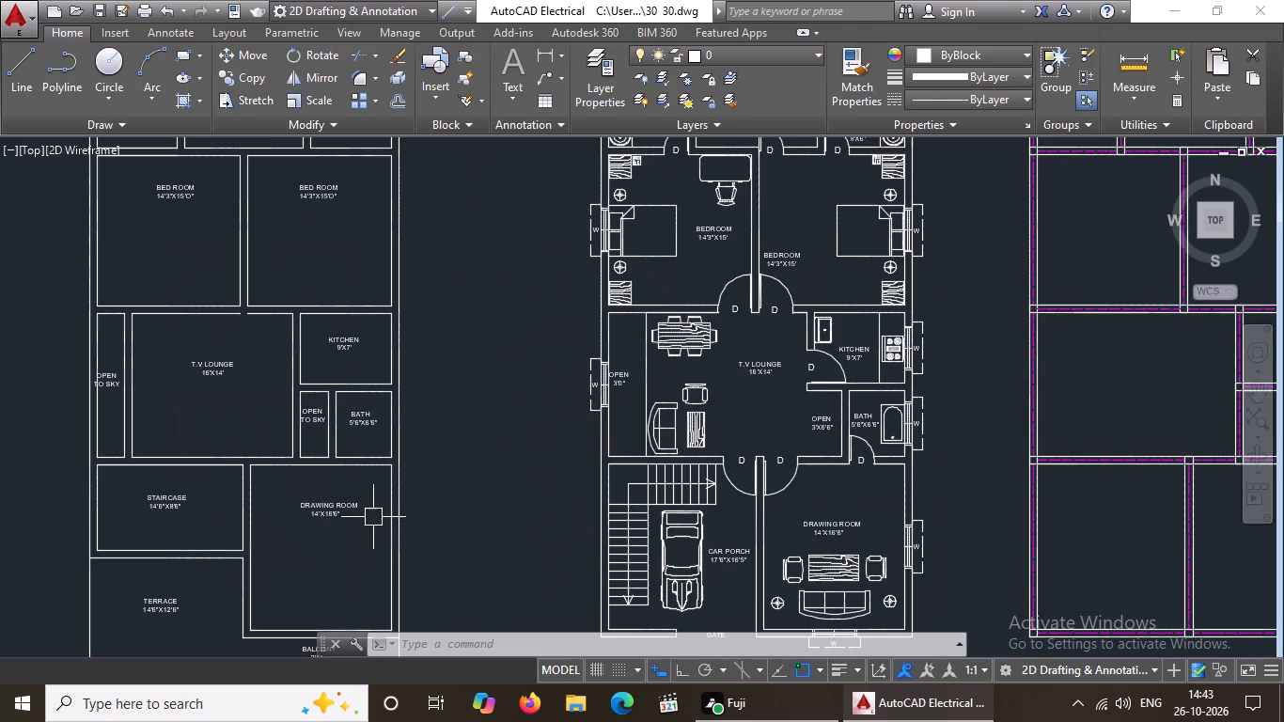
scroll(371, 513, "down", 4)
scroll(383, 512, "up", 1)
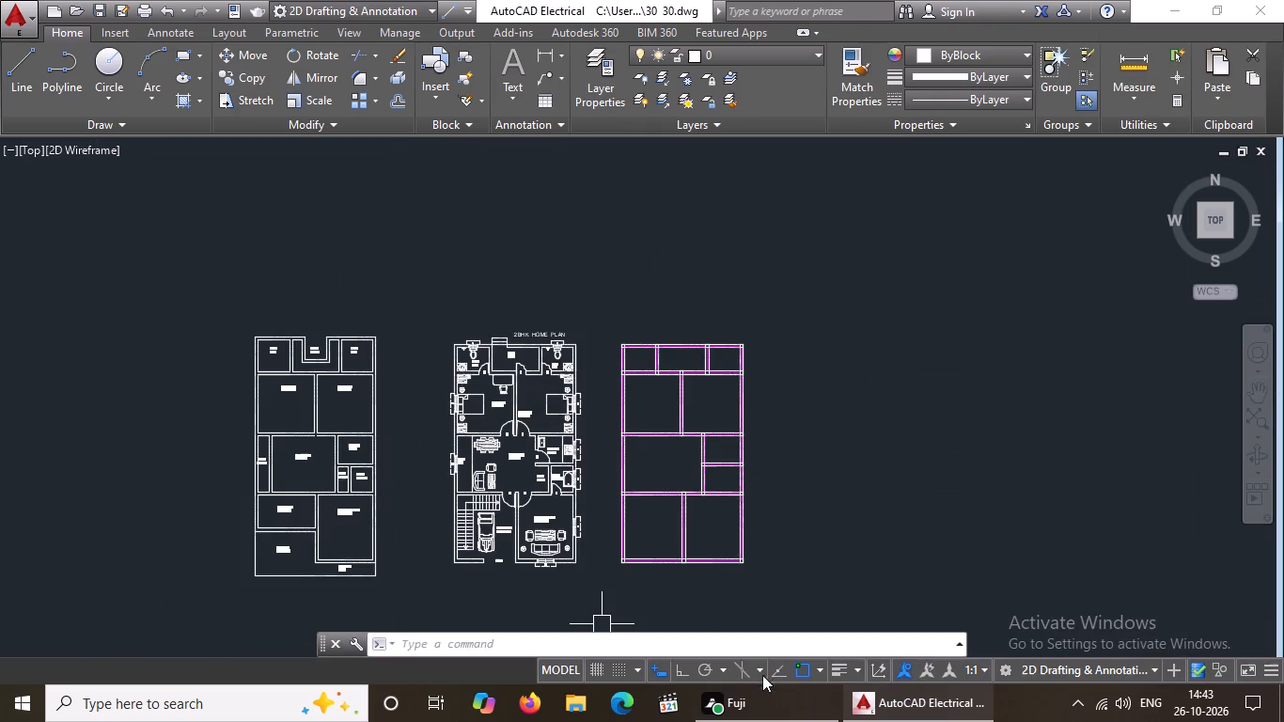
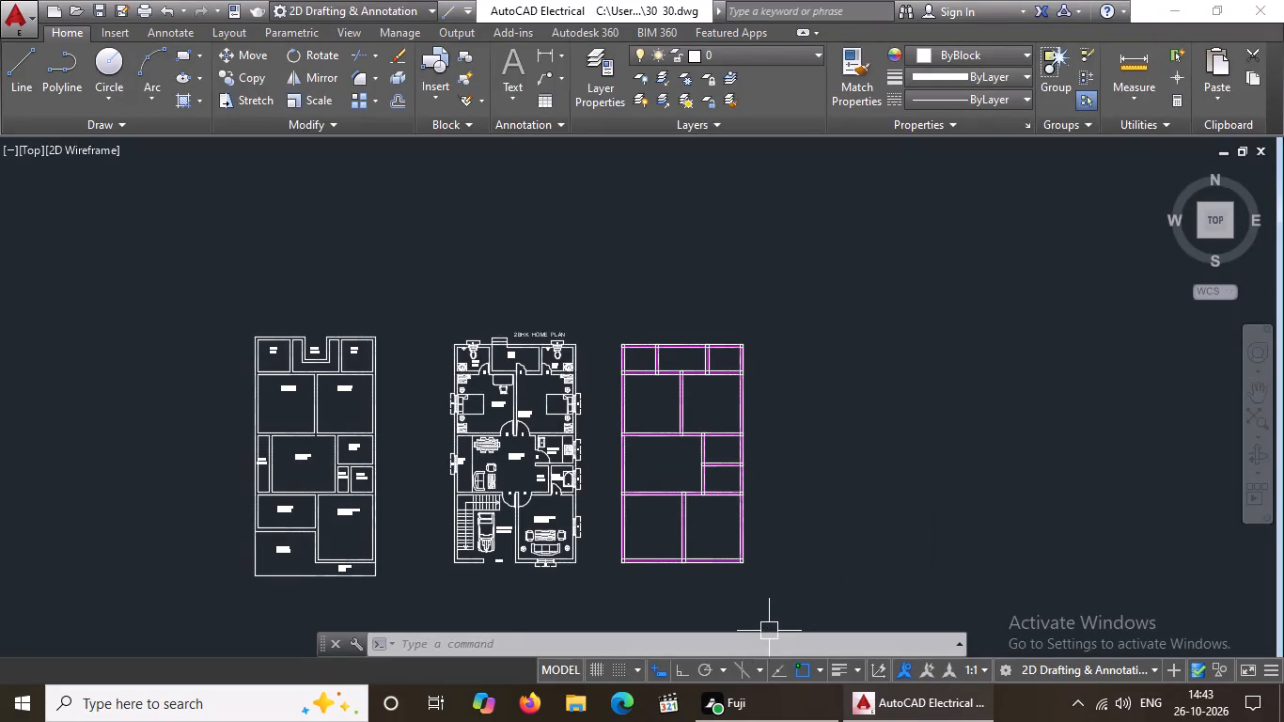
Offset the outer right, left and bottom lines around the TERRACE and BALCONY inward by 9" to form walls.
scroll(254, 589, "up", 3)
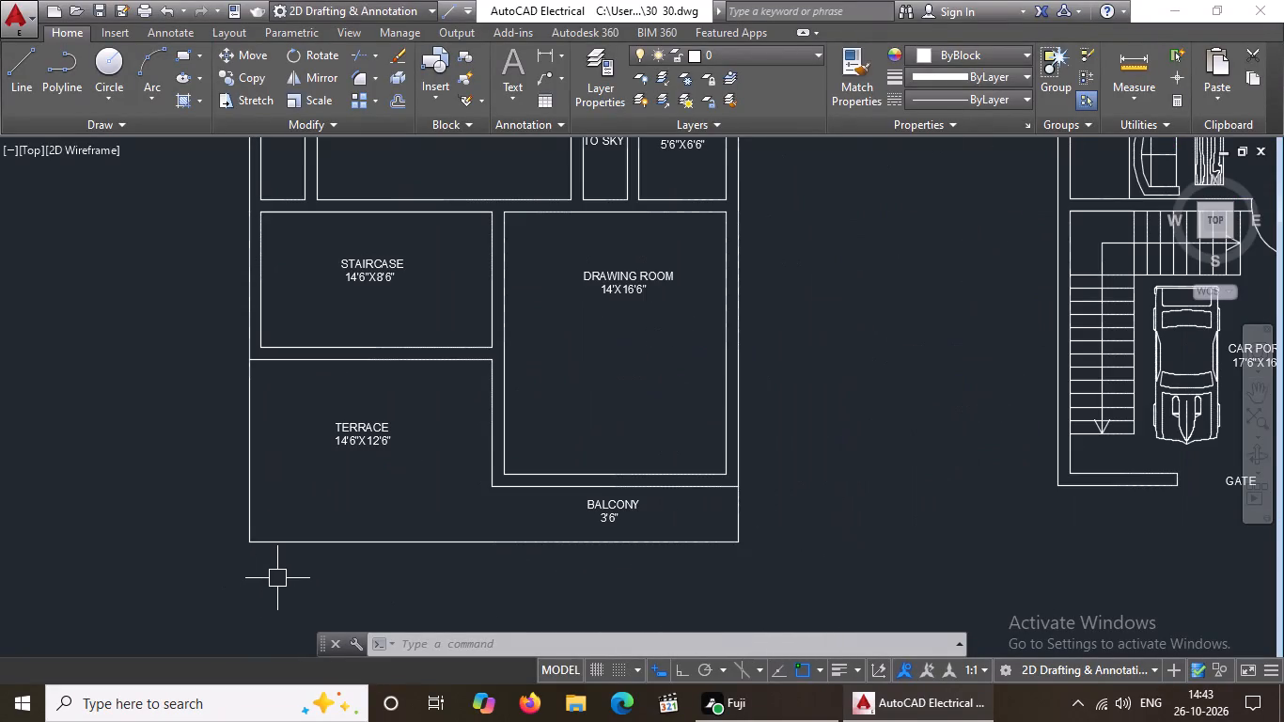
middle_click(277, 577)
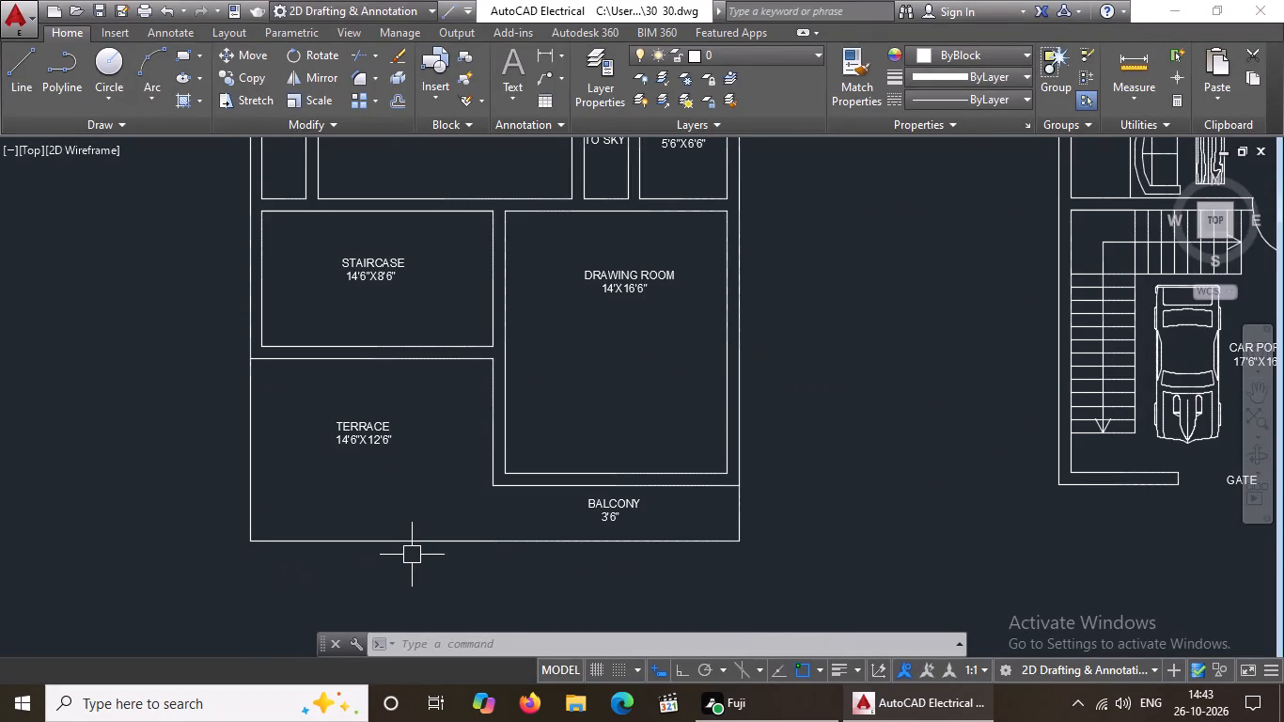
key("Escape")
key("o")
key("Return")
type("9\"")
key("Return")
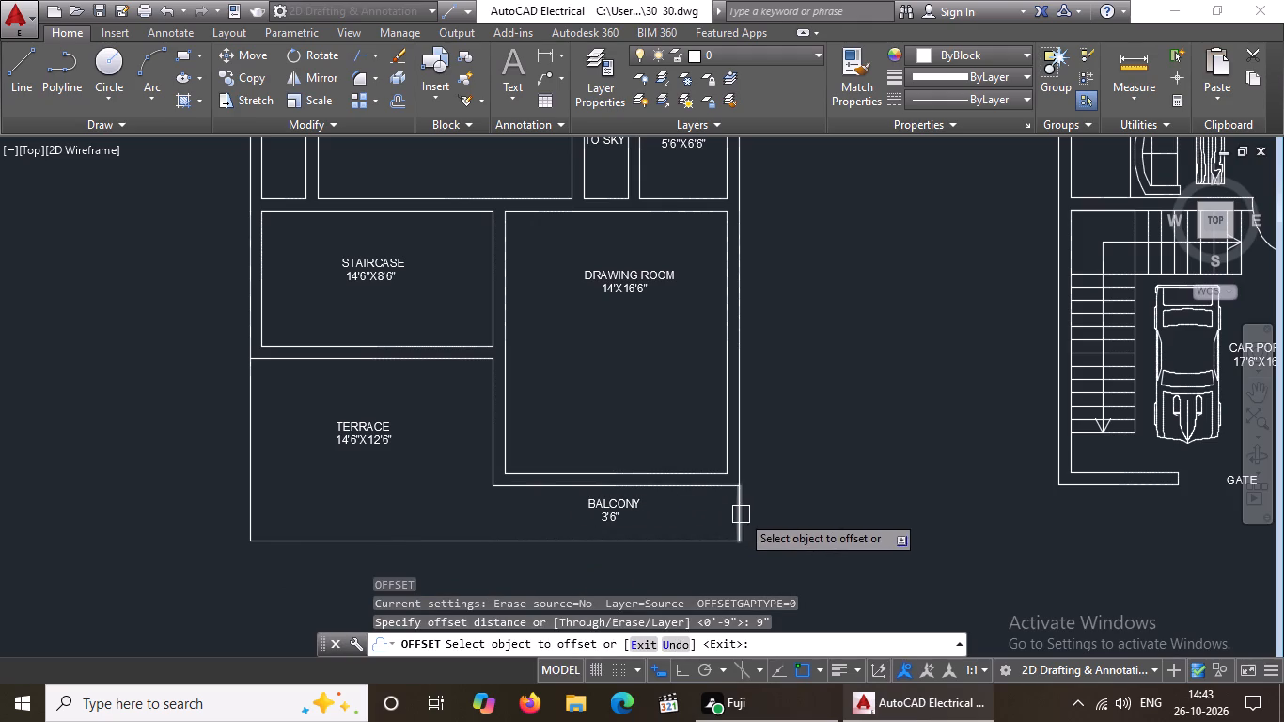
left_click(741, 511)
left_click(728, 514)
left_click_drag(246, 437, 282, 429)
left_click(282, 429)
left_click(379, 542)
left_click(382, 524)
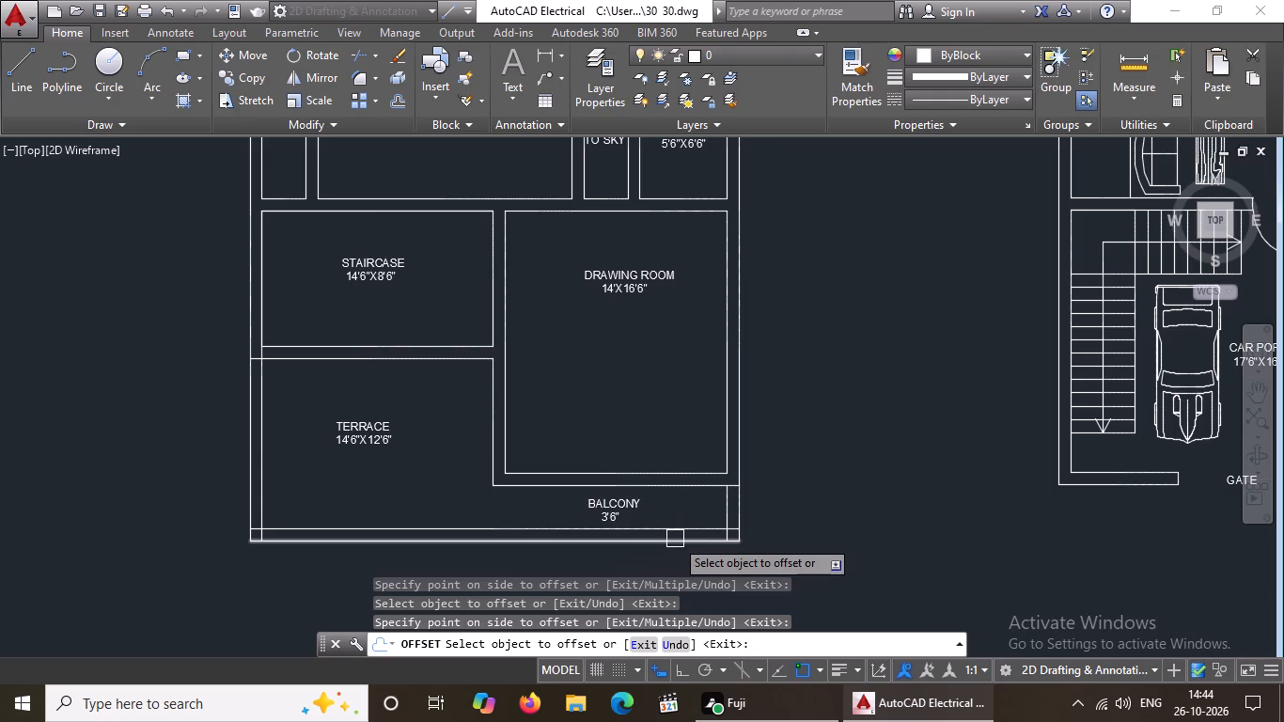
key("Escape")
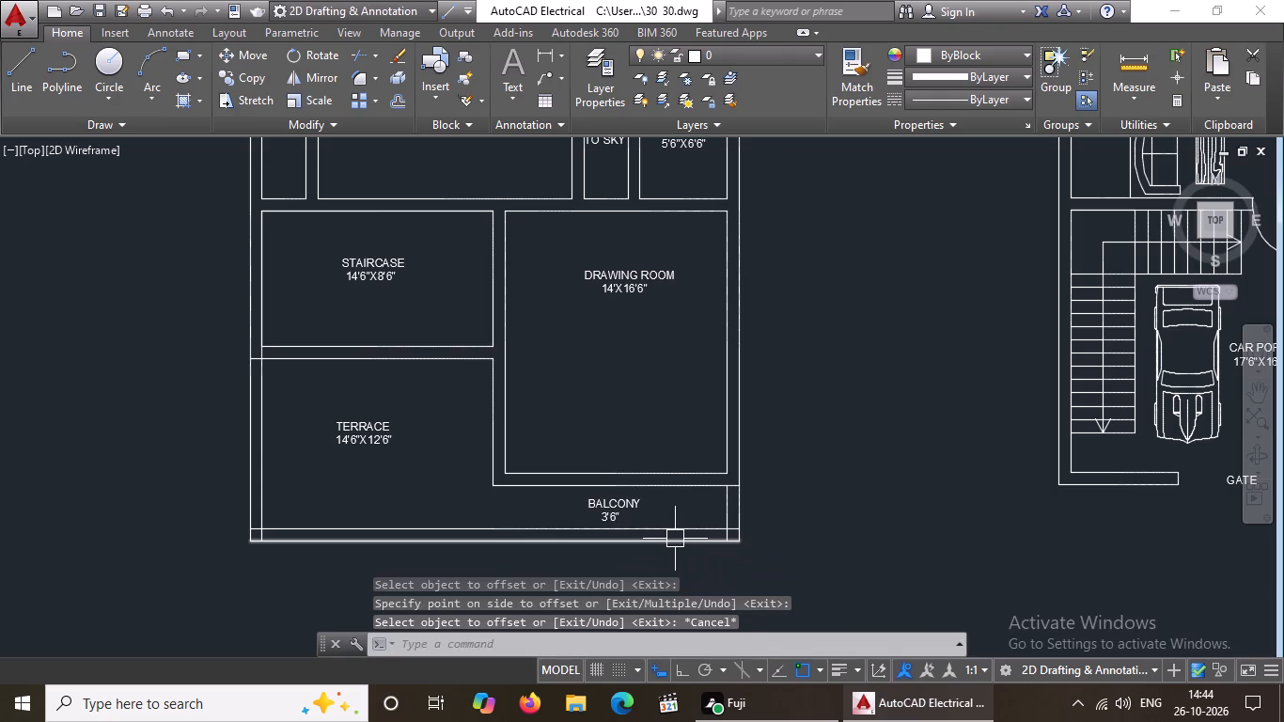
Trim the overlapping inner wall lines at the two bottom outer corners, beside the BALCONY and the TERRACE.
type("TR")
key("Return")
key("Return")
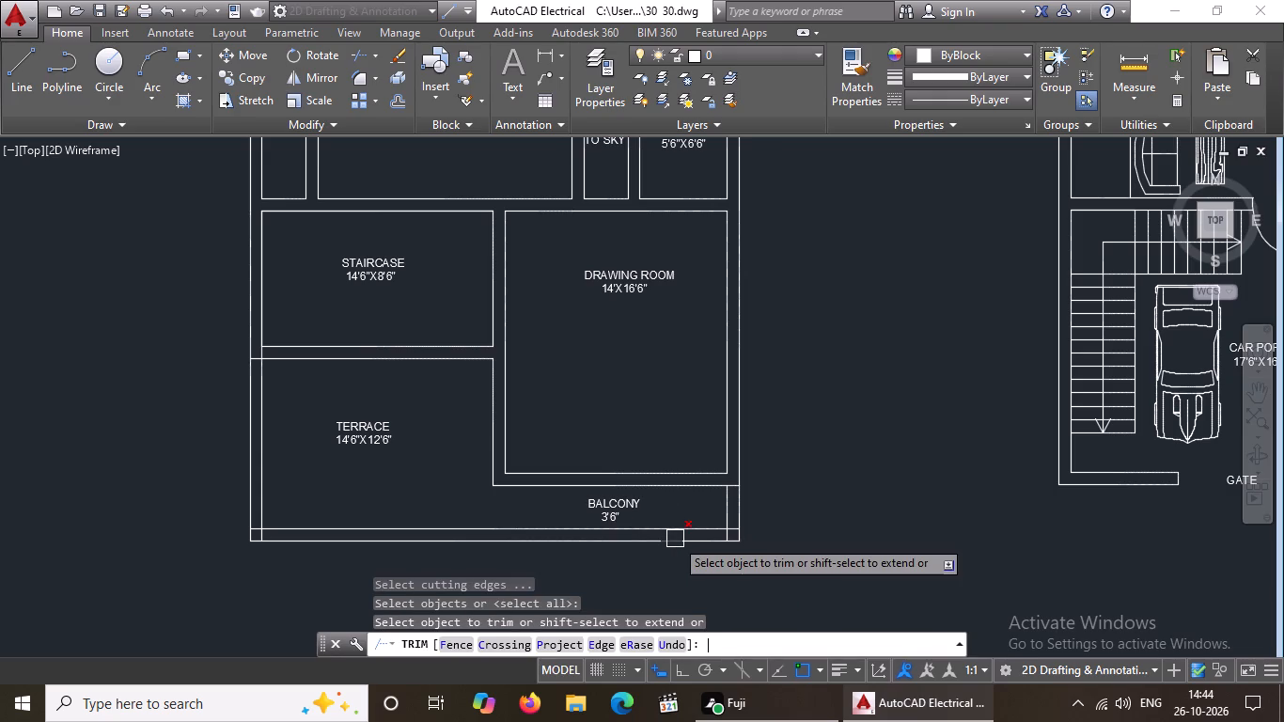
scroll(715, 544, "up", 2)
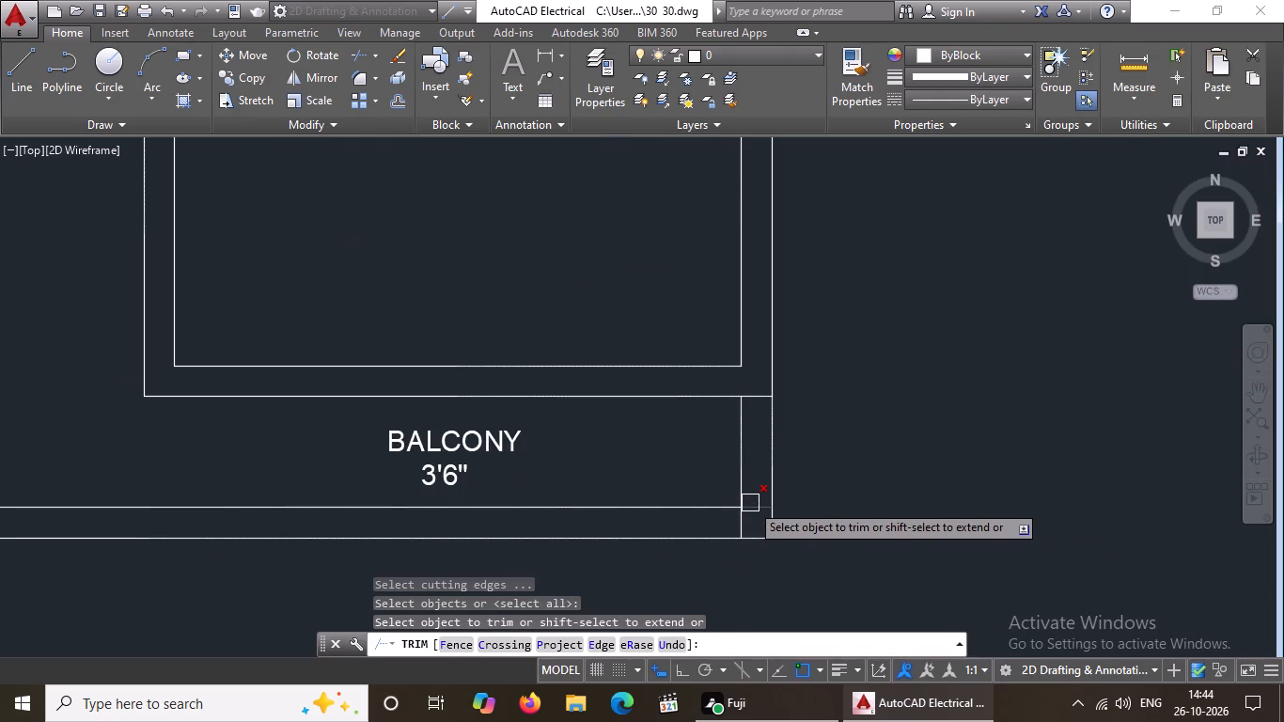
left_click(752, 502)
left_click(743, 524)
scroll(501, 531, "down", 2)
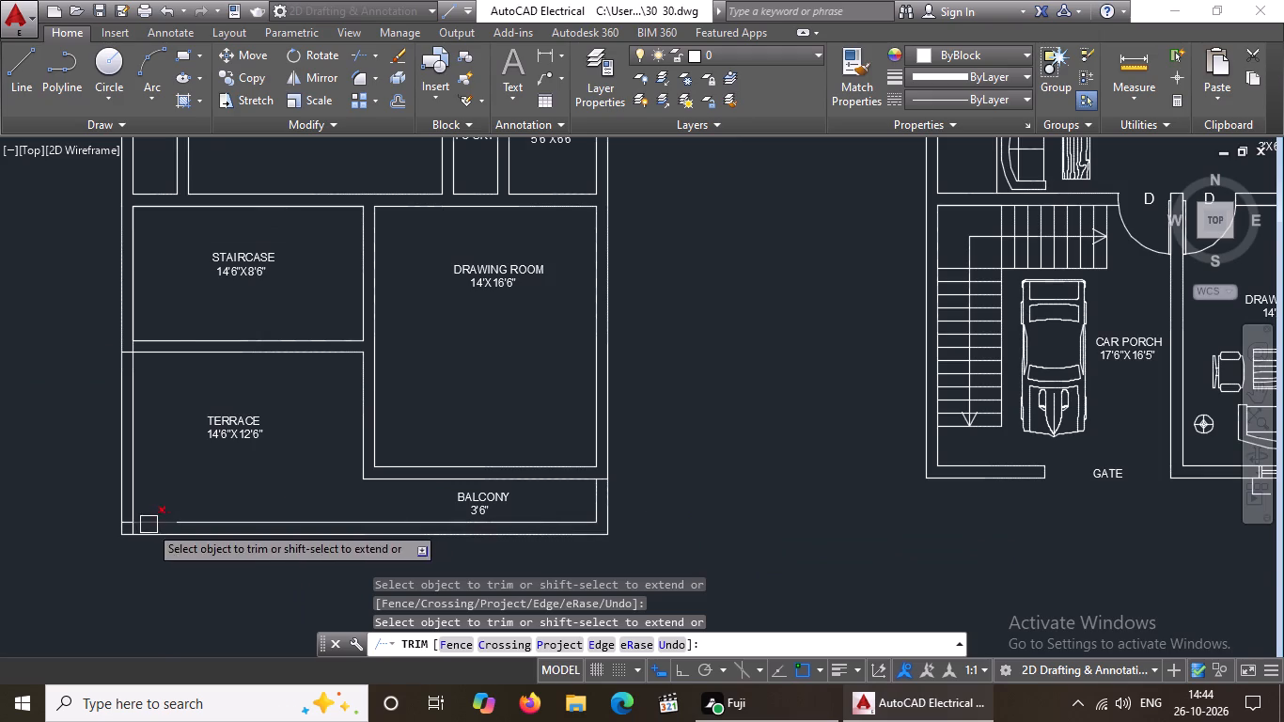
scroll(102, 526, "up", 3)
left_click(188, 516)
left_click(225, 544)
scroll(233, 541, "down", 4)
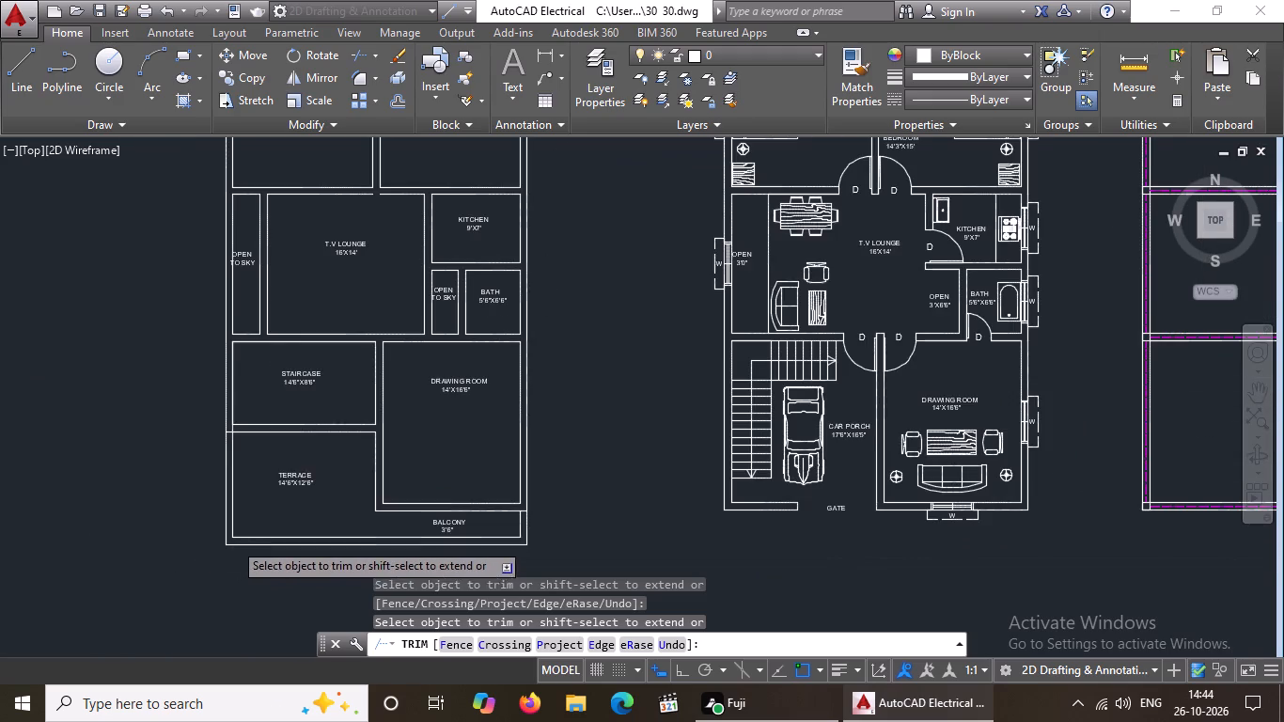
Trim the wall line ends at the STAIRCASE–TERRACE junction and where the DRAWING ROOM–BALCONY wall meets the outer right wall.
scroll(236, 427, "up", 3)
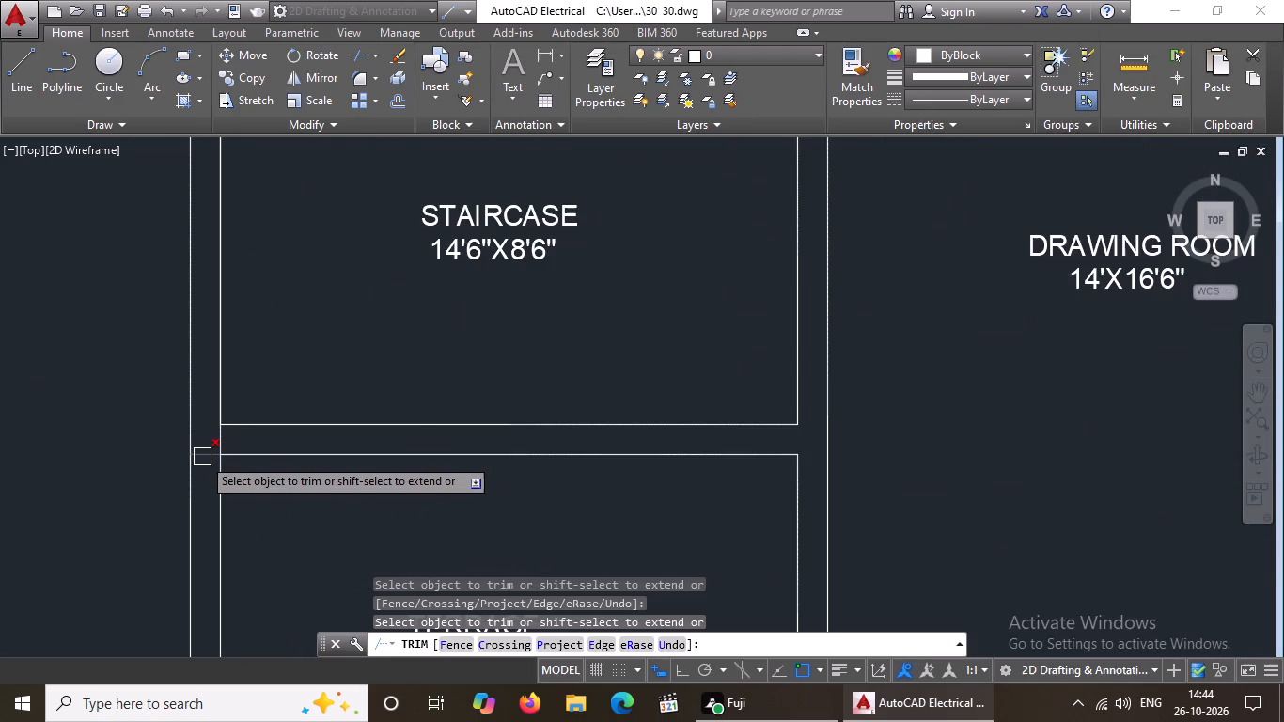
left_click(203, 456)
left_click(224, 439)
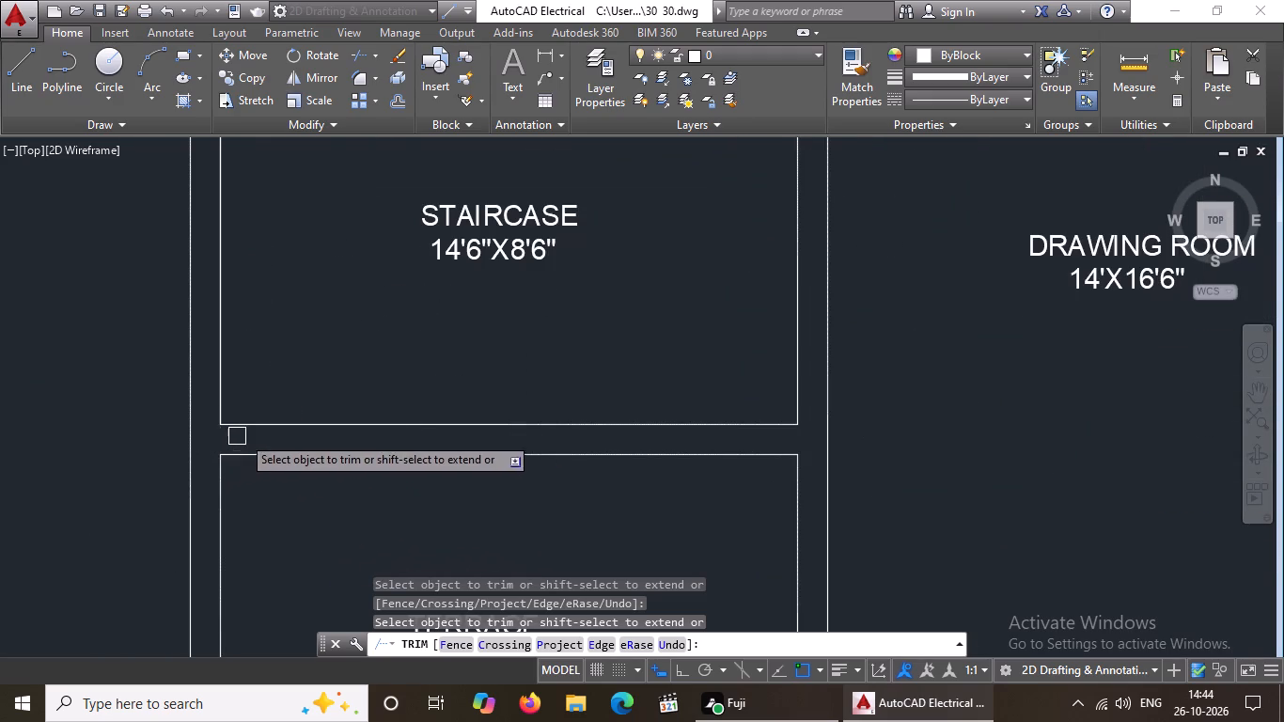
scroll(307, 418, "down", 2)
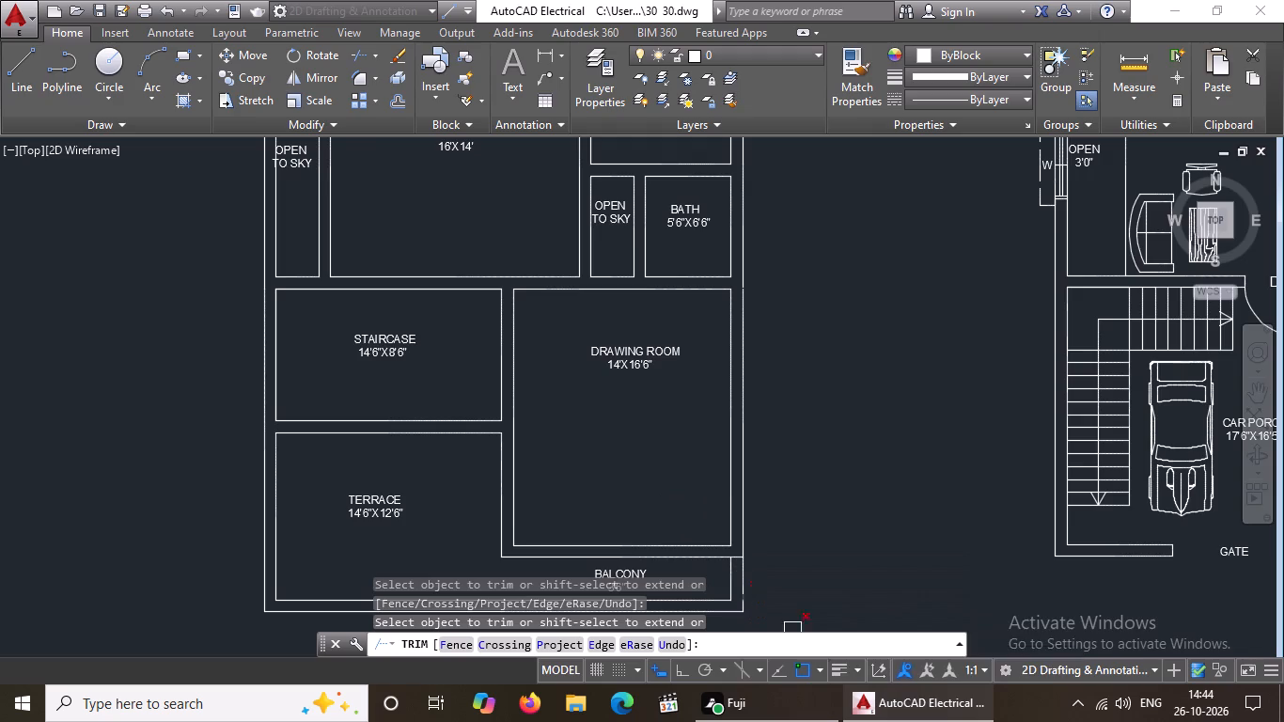
scroll(762, 546, "up", 2)
left_click(698, 572)
scroll(781, 479, "down", 3)
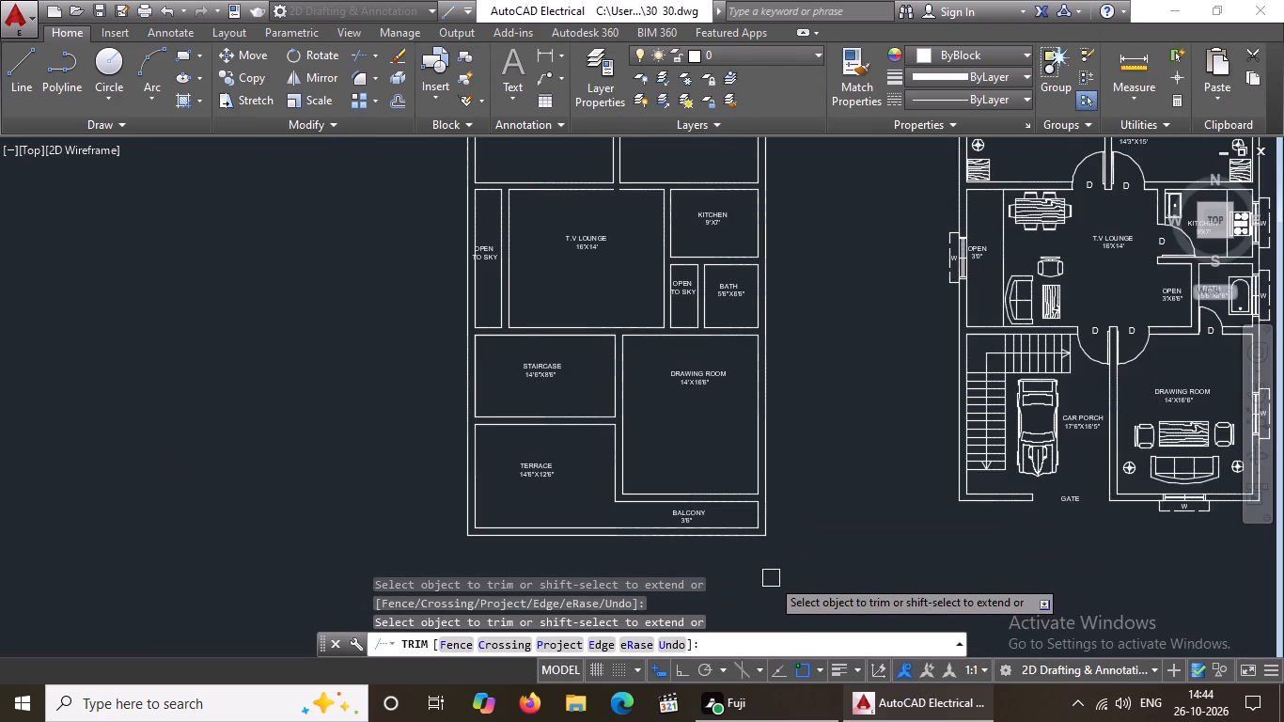
key("Escape")
key("Escape")
key("Escape")
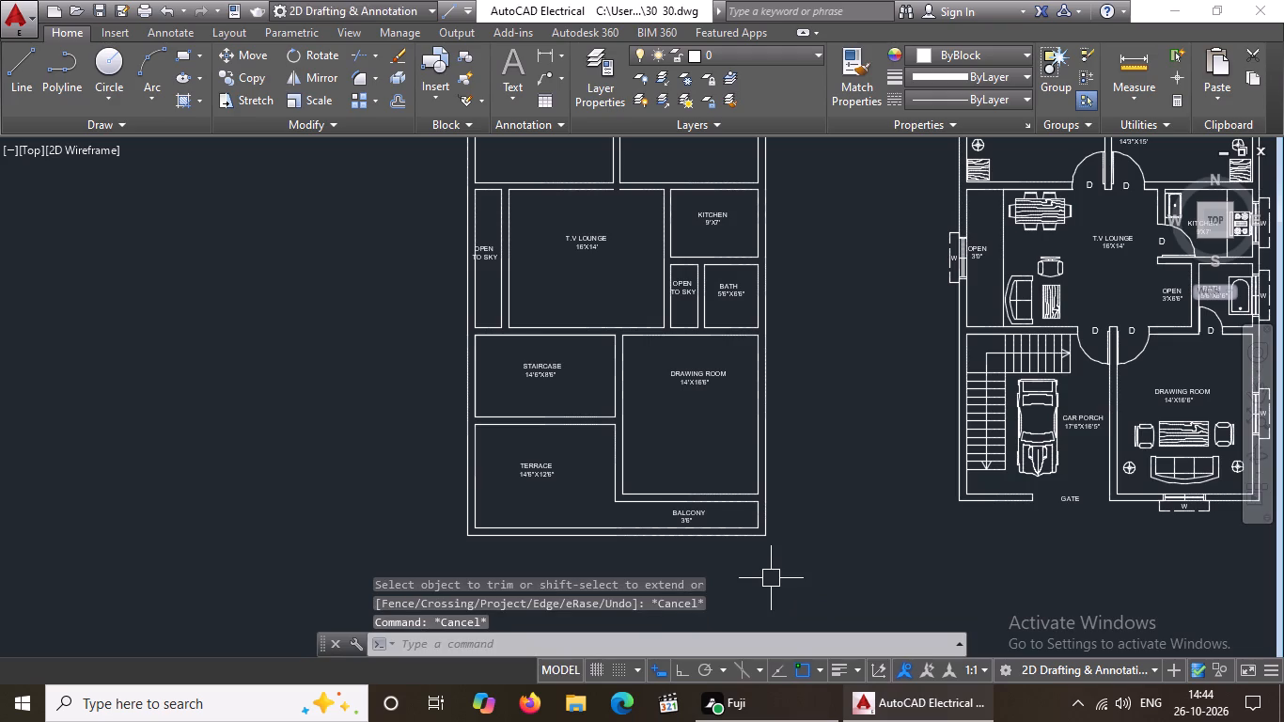
Offset the STAIRCASE room's left inner wall line 4' into the room to mark the landing edge.
key("o")
key("Return")
type("4'")
key("Return")
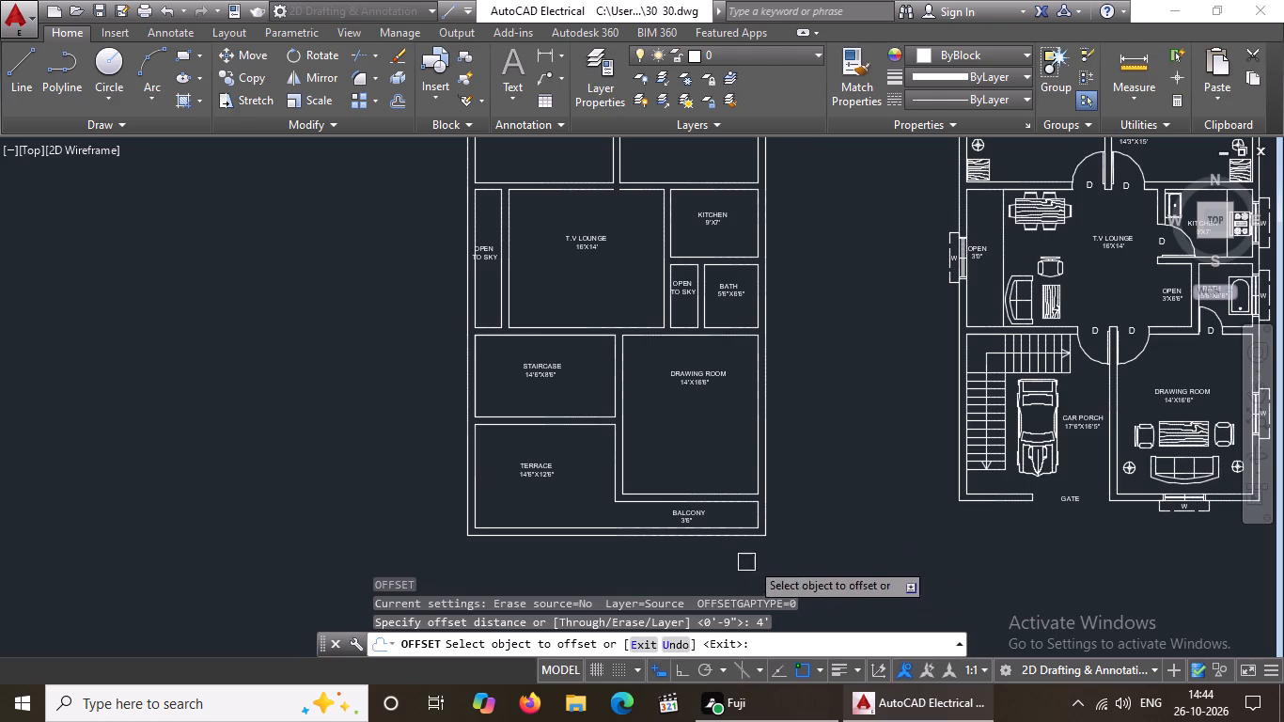
scroll(519, 386, "up", 2)
left_click_drag(406, 366, 431, 361)
left_click(466, 359)
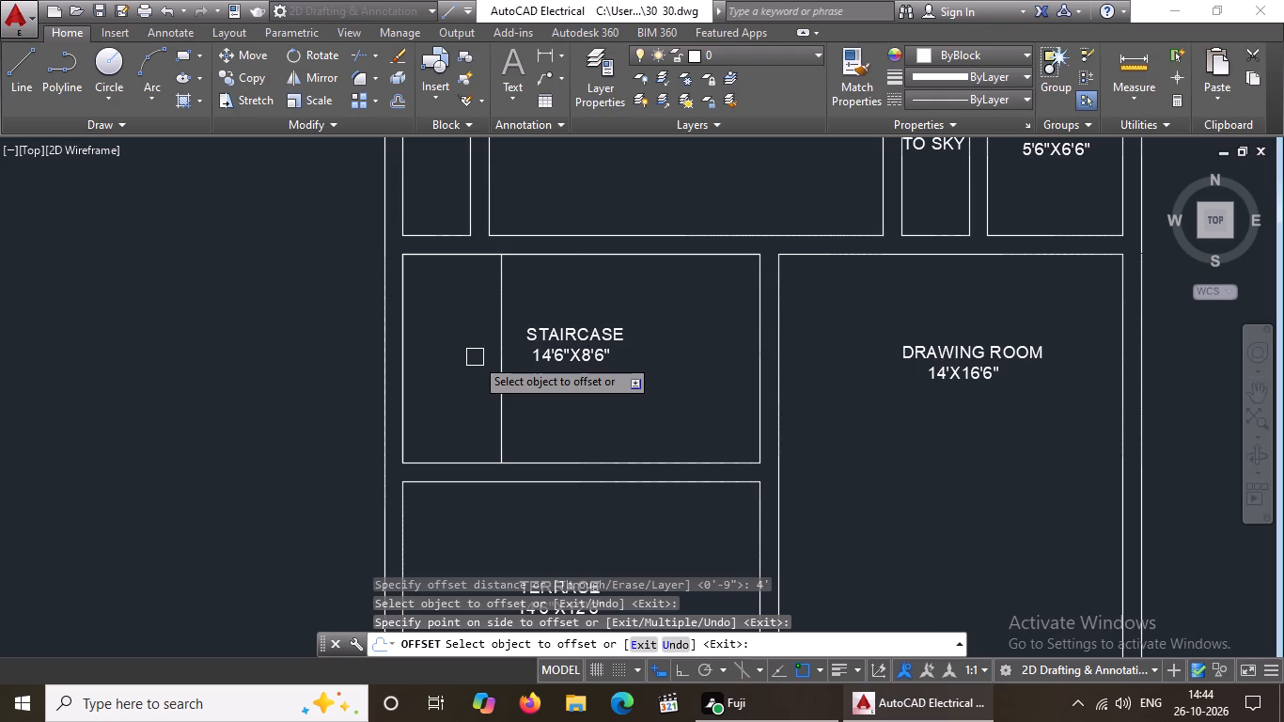
scroll(607, 352, "down", 2)
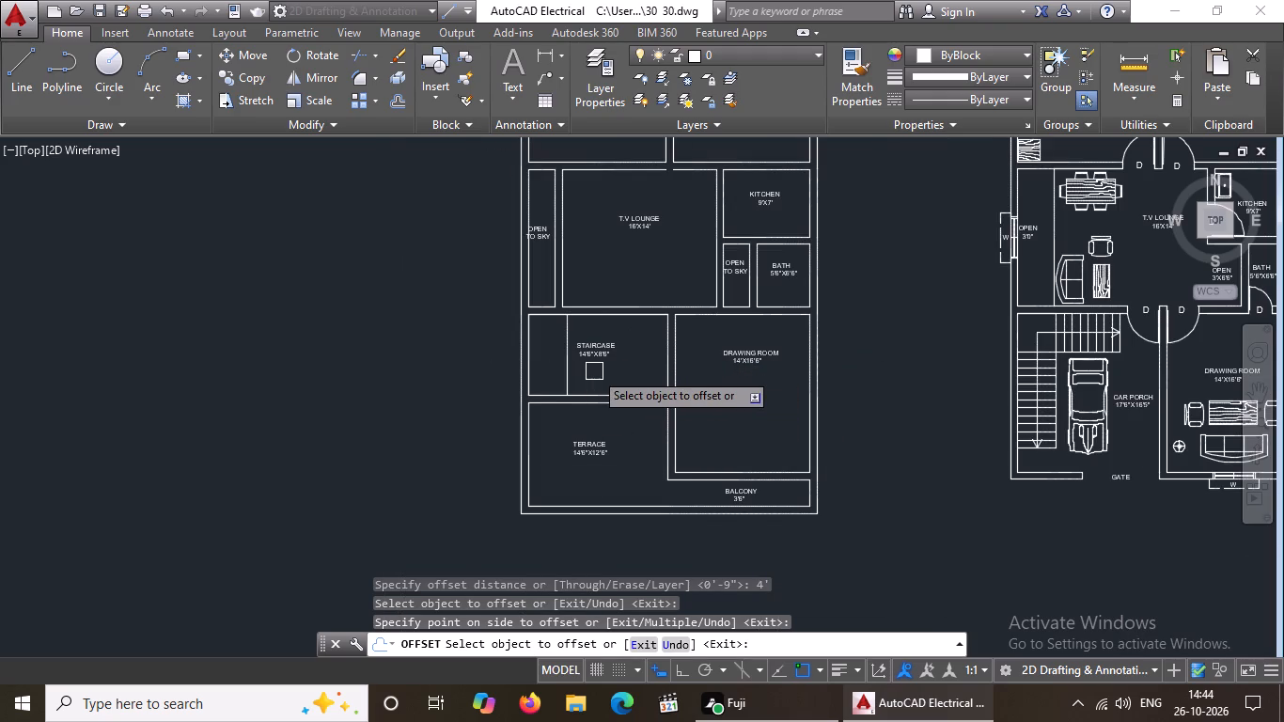
key("Escape")
Offset the landing edge rightward in successive 10" spacings to draw the first five stair tread lines.
key("o")
key("Return")
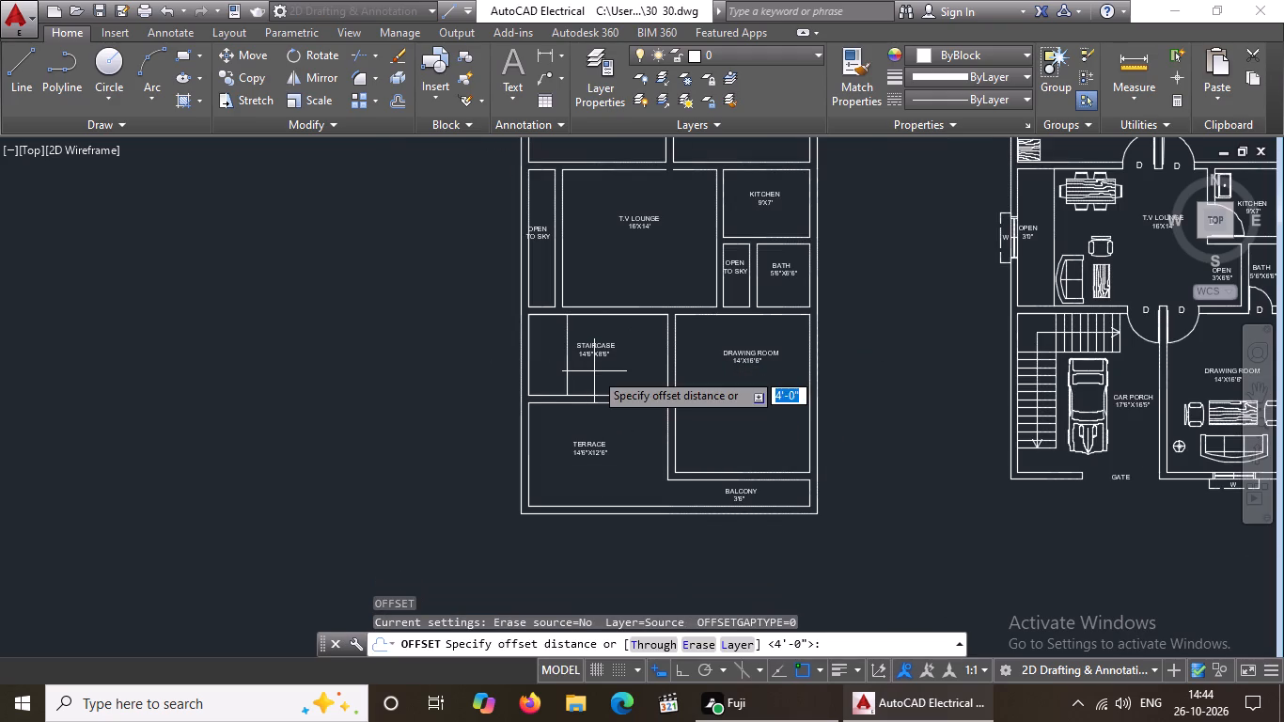
type("10\"")
key("Return")
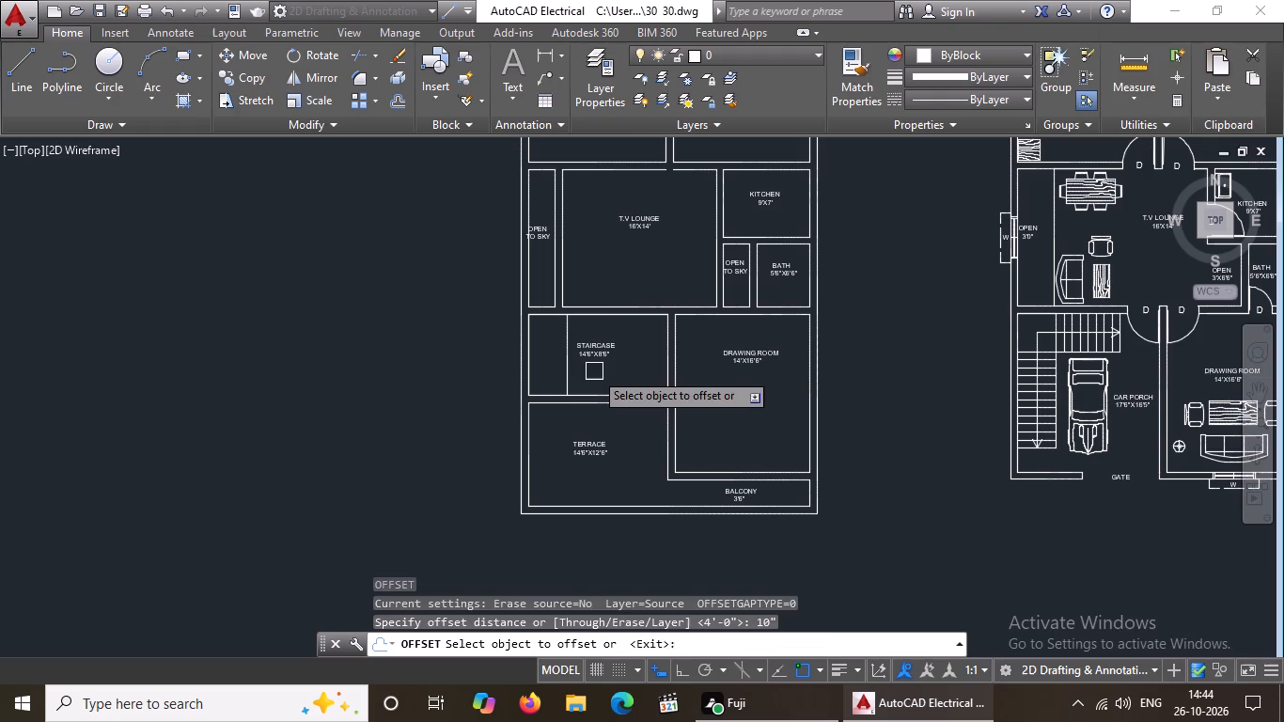
left_click(571, 361)
left_click(608, 365)
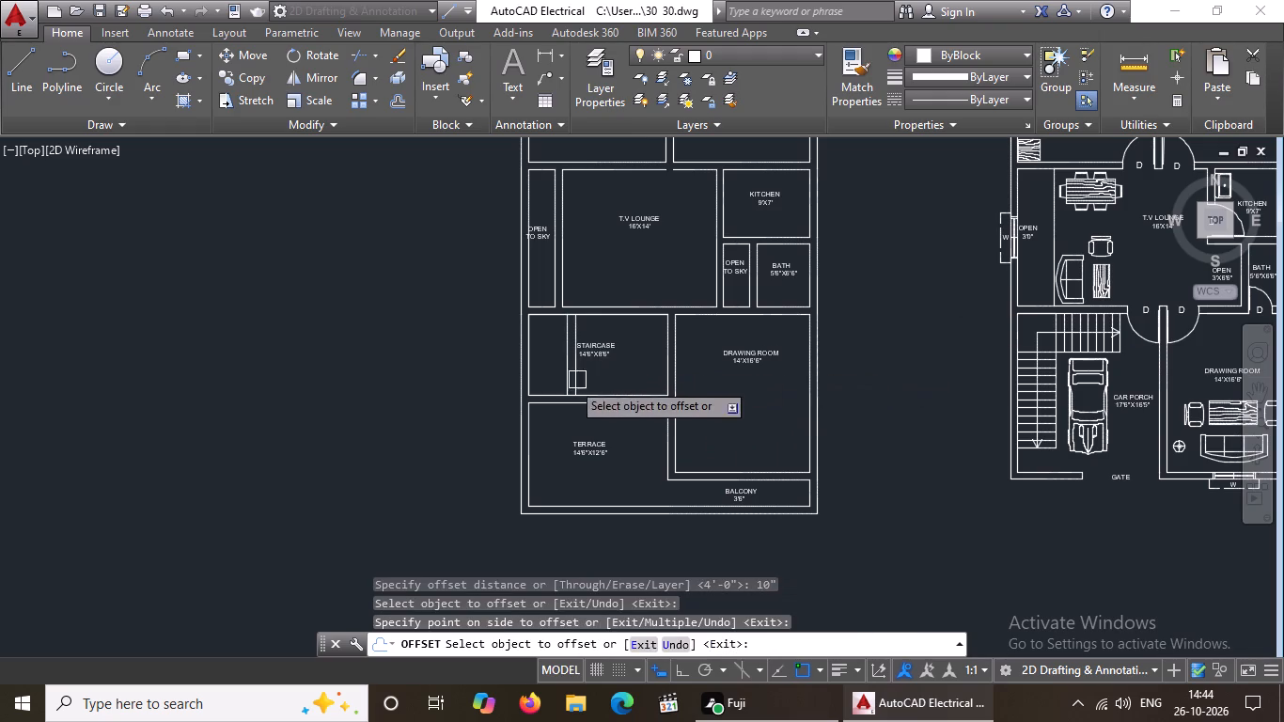
left_click(575, 371)
left_click(584, 369)
left_click_drag(583, 370, 610, 365)
left_click(657, 359)
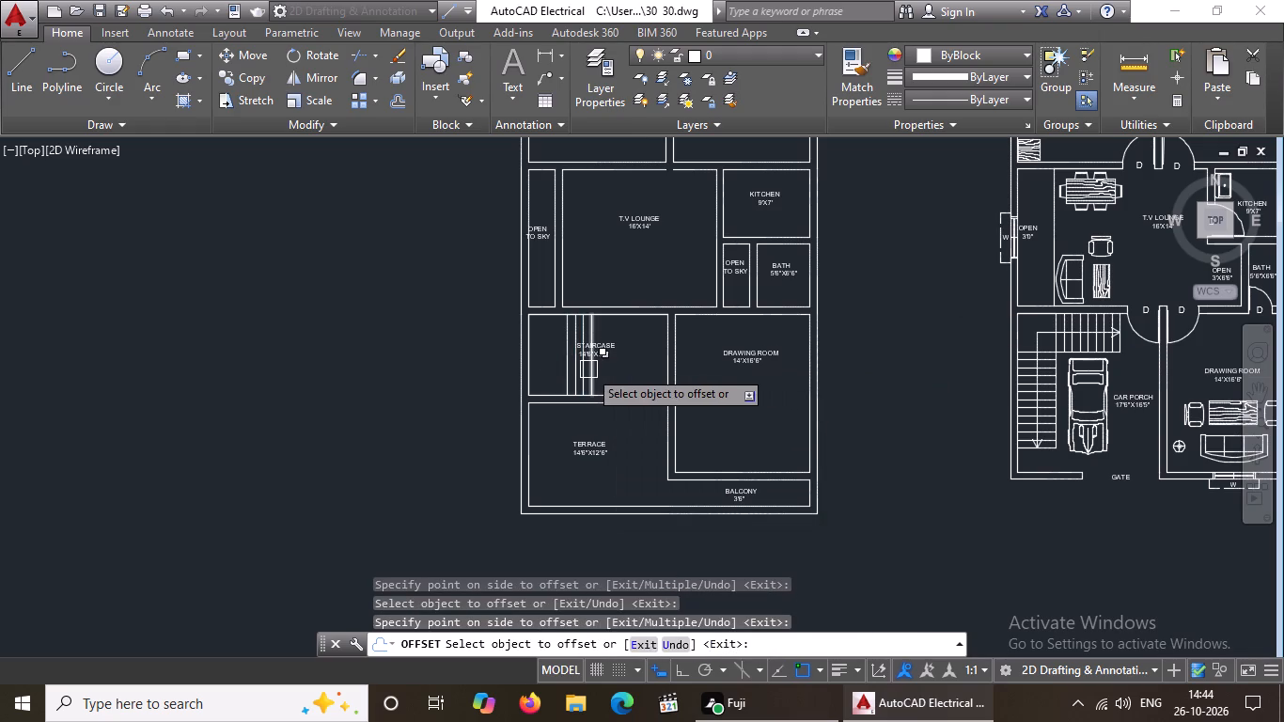
left_click_drag(590, 369, 617, 365)
left_click(628, 363)
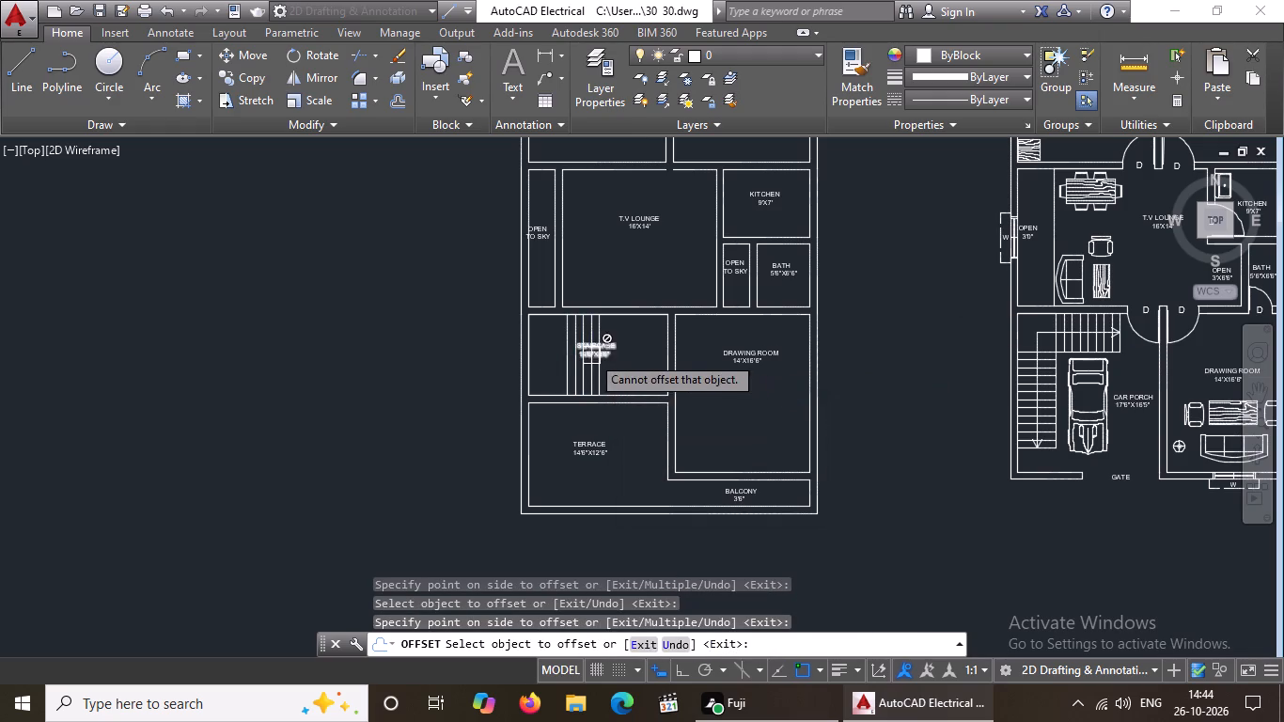
left_click(599, 367)
left_click(623, 364)
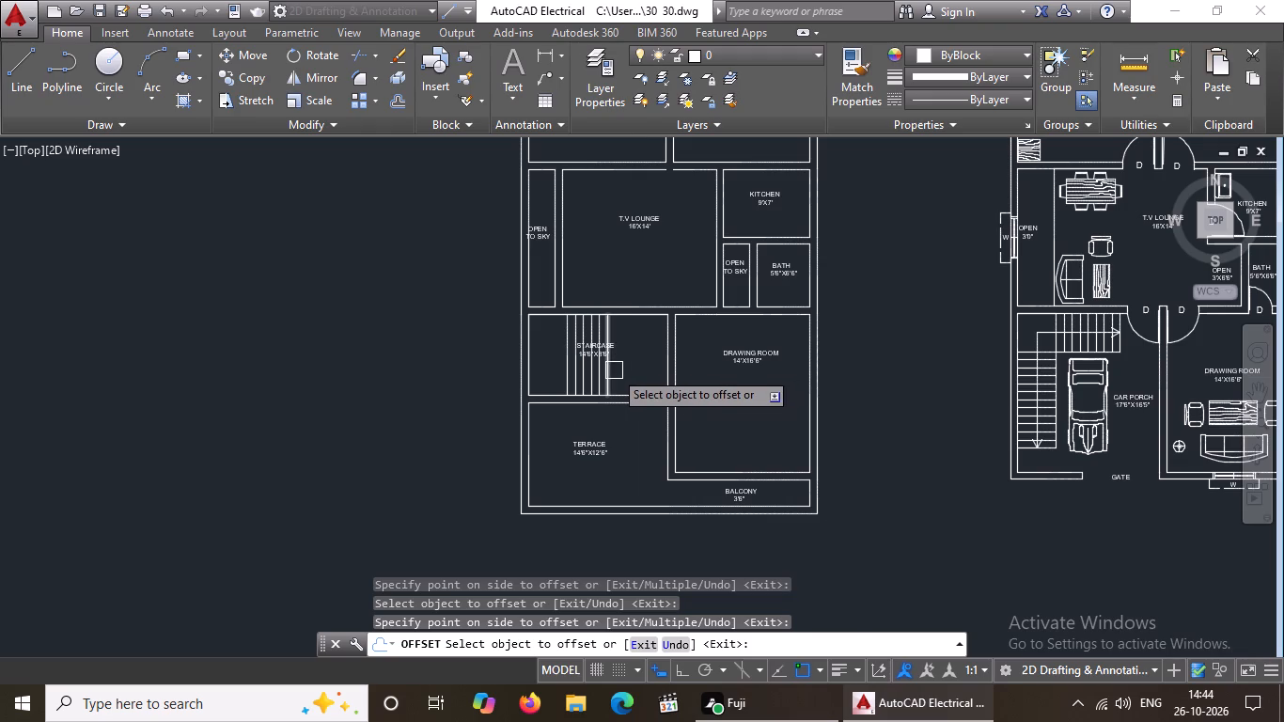
Add four more stair tread lines at 10" spacing toward the DRAWING ROOM wall.
left_click(614, 370)
left_click(650, 365)
left_click(619, 374)
left_click(644, 368)
left_click(627, 371)
left_click(650, 362)
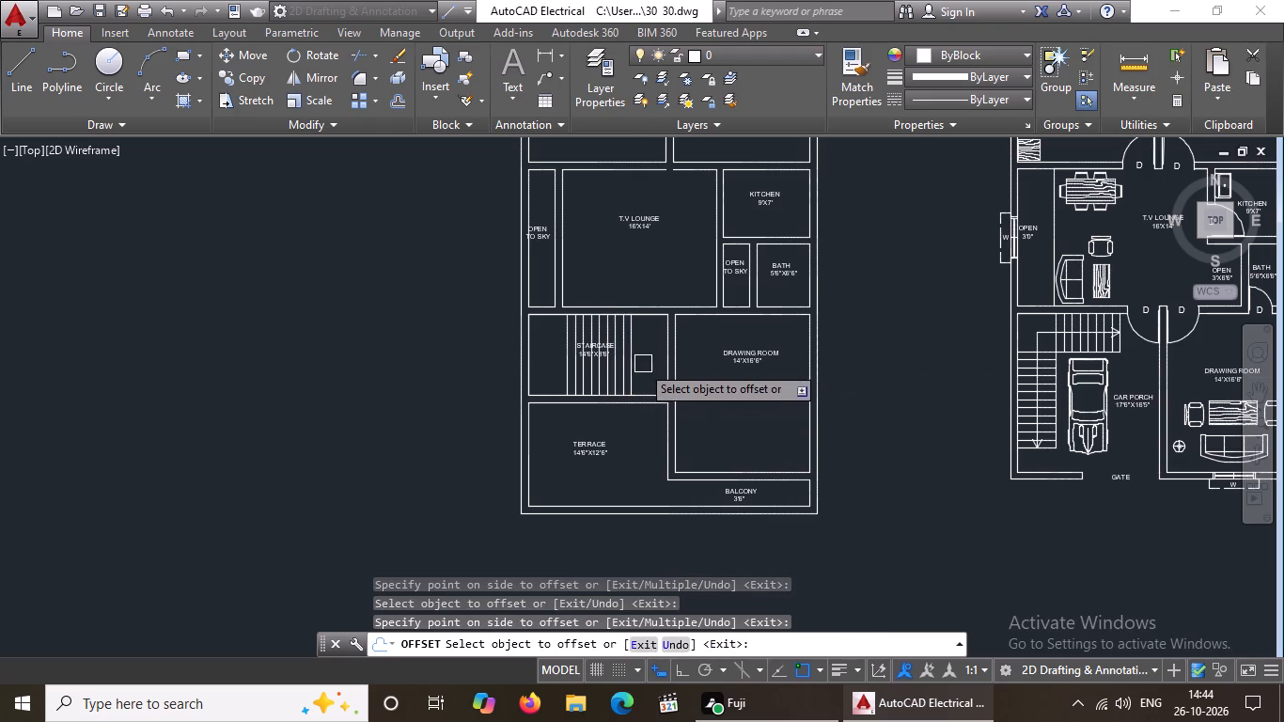
left_click_drag(634, 368, 649, 366)
left_click(658, 362)
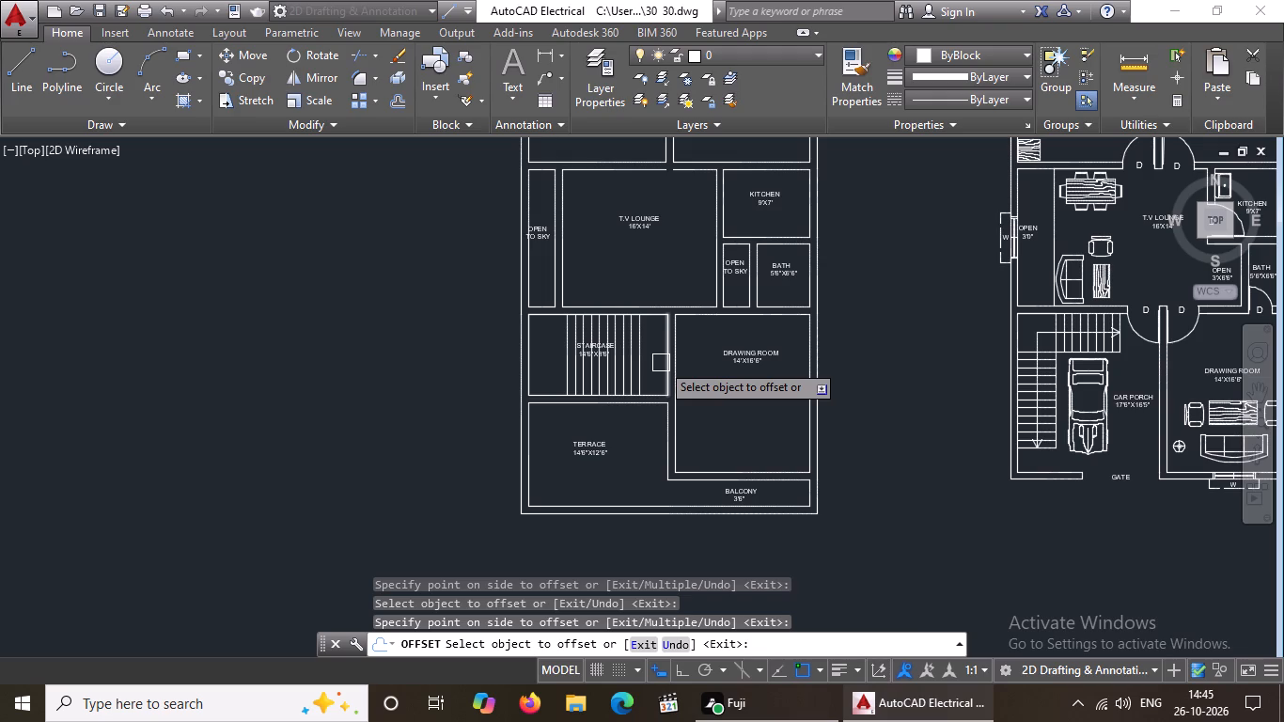
key("Escape")
key("Escape")
key("Escape")
key("Escape")
key("Escape")
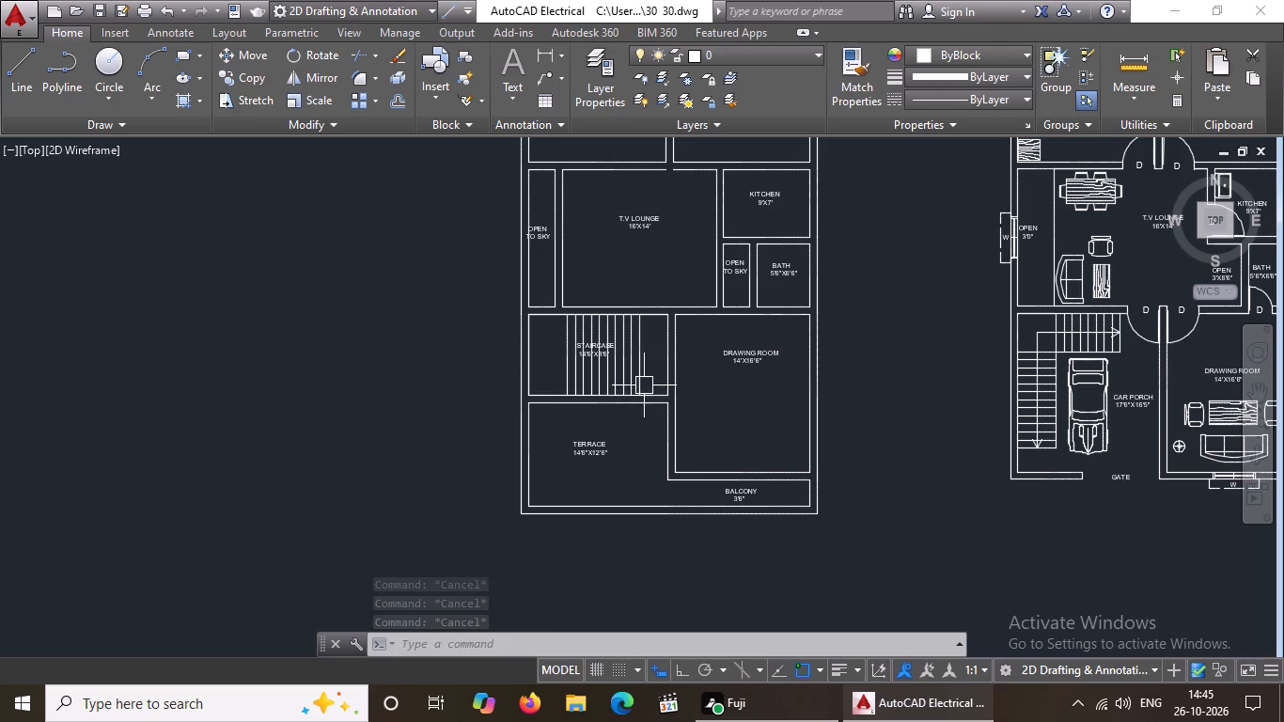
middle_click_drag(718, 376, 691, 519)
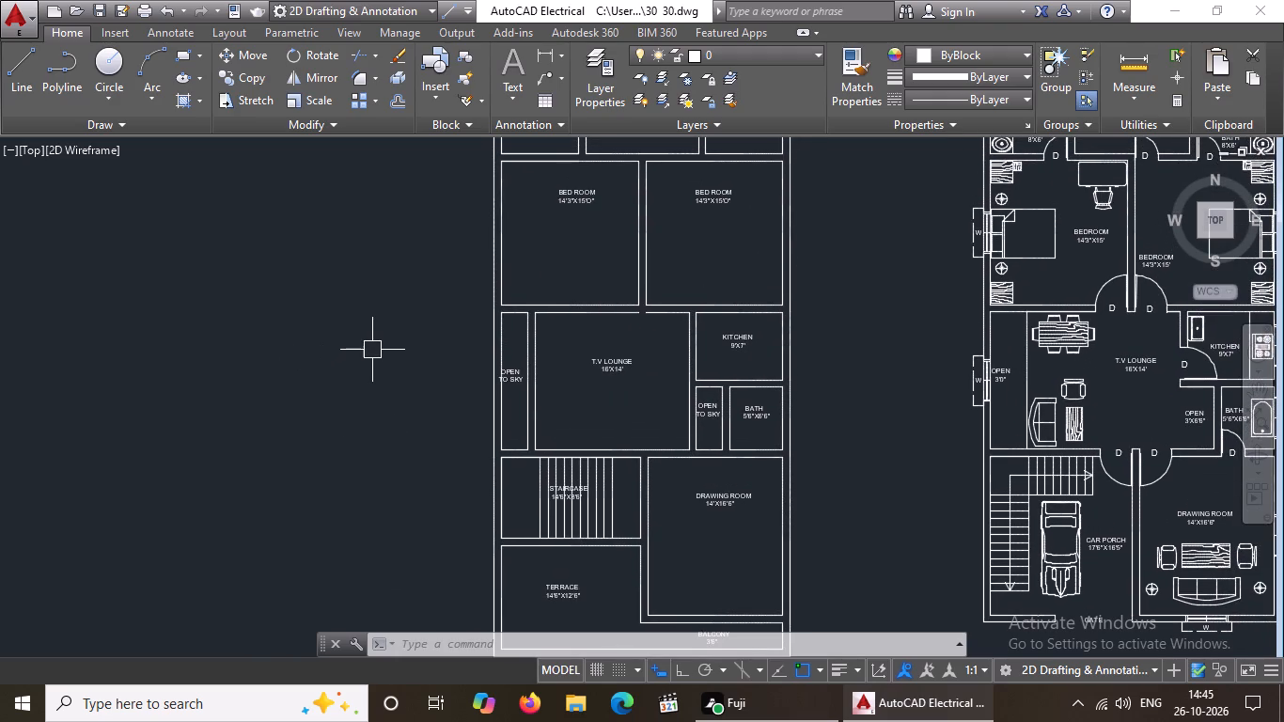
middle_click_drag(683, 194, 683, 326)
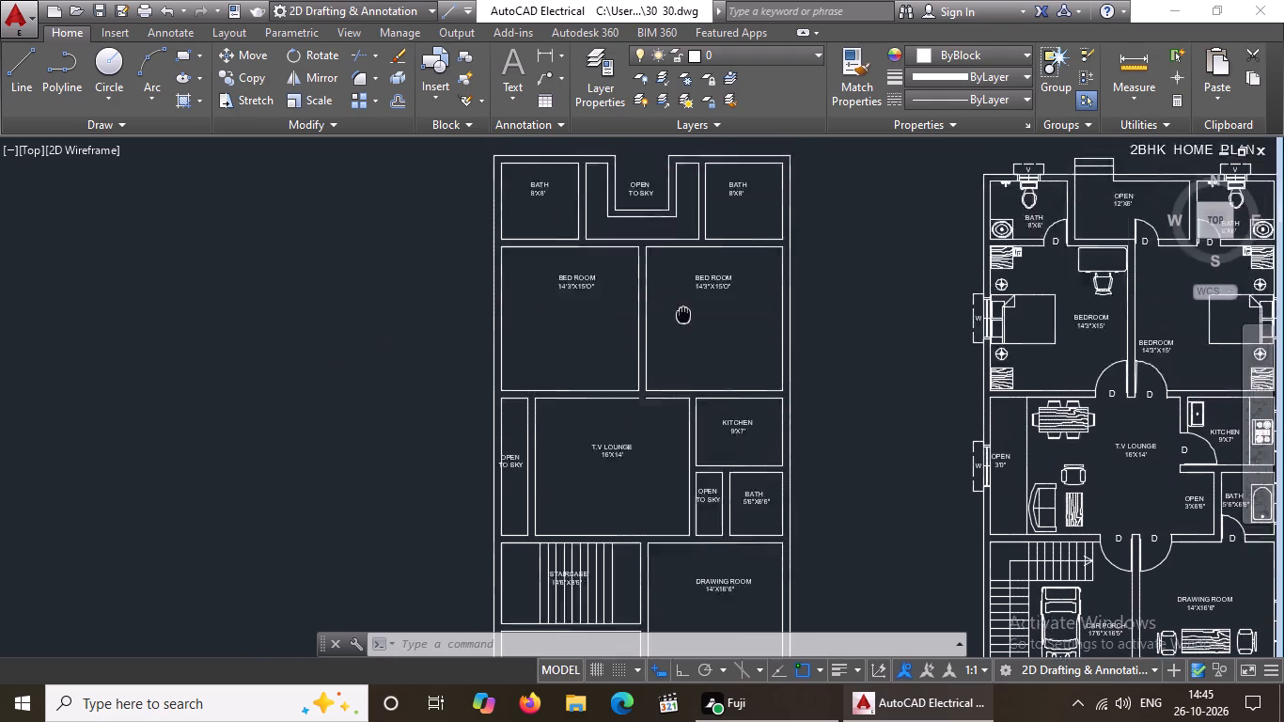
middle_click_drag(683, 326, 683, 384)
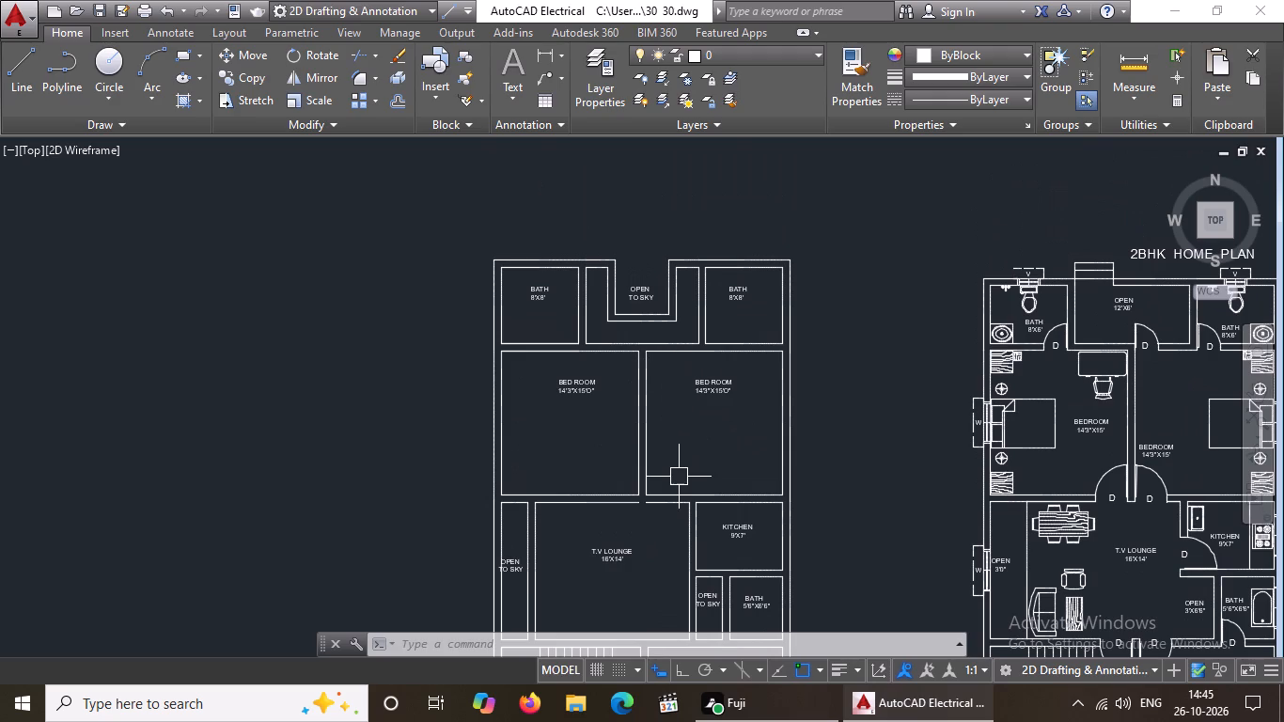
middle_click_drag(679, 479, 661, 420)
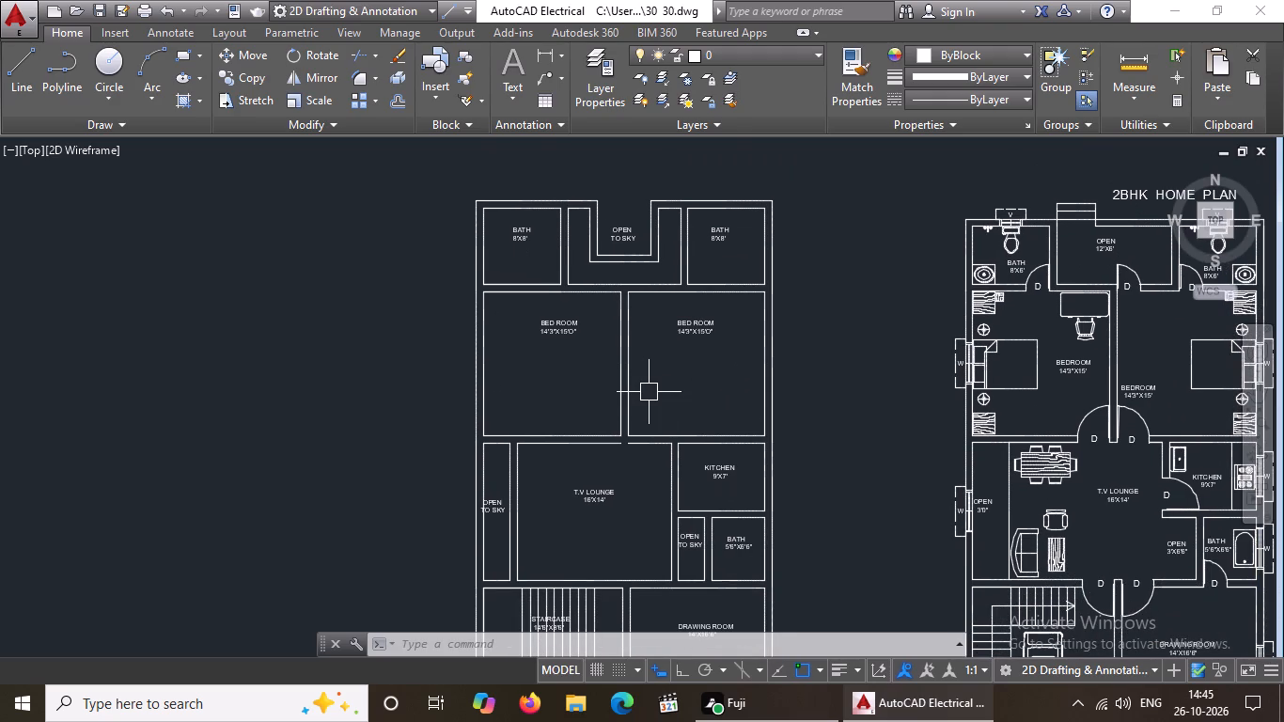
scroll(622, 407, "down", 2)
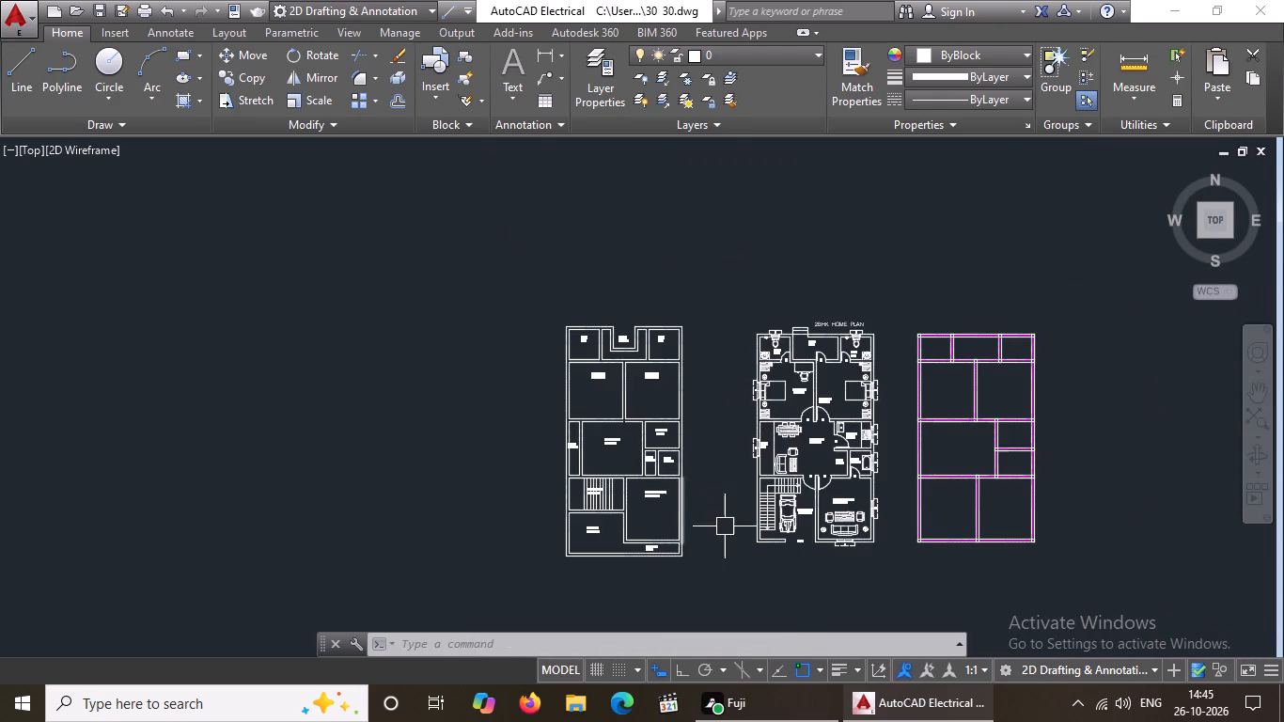
Shift the BALCONY label slightly left within its strip below the DRAWING ROOM.
scroll(728, 531, "up", 2)
scroll(546, 582, "up", 2)
left_click(510, 571)
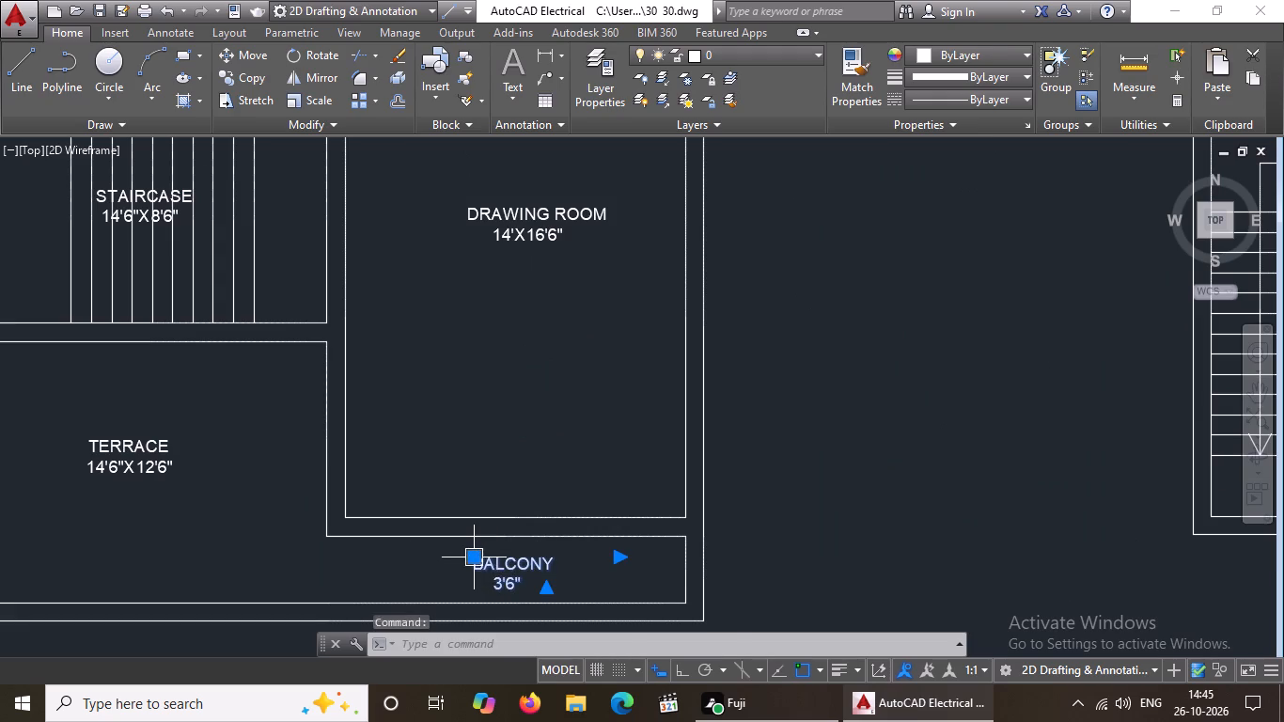
left_click(473, 556)
left_click(467, 557)
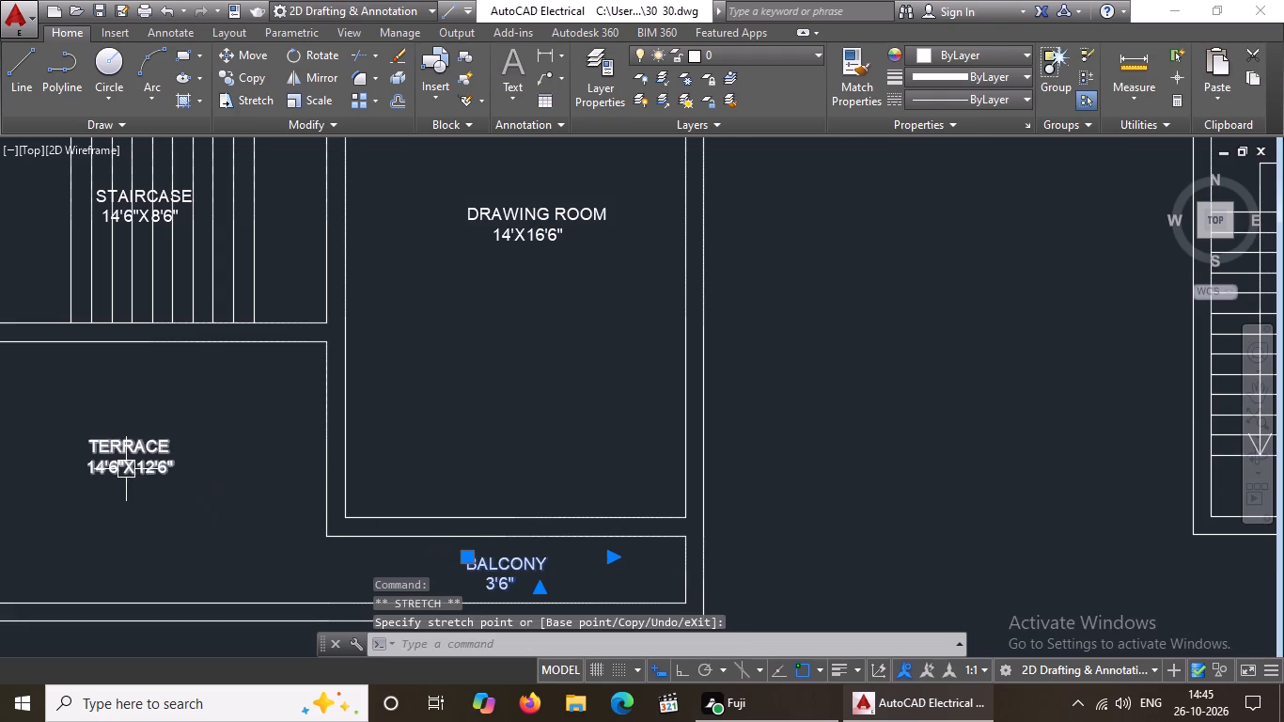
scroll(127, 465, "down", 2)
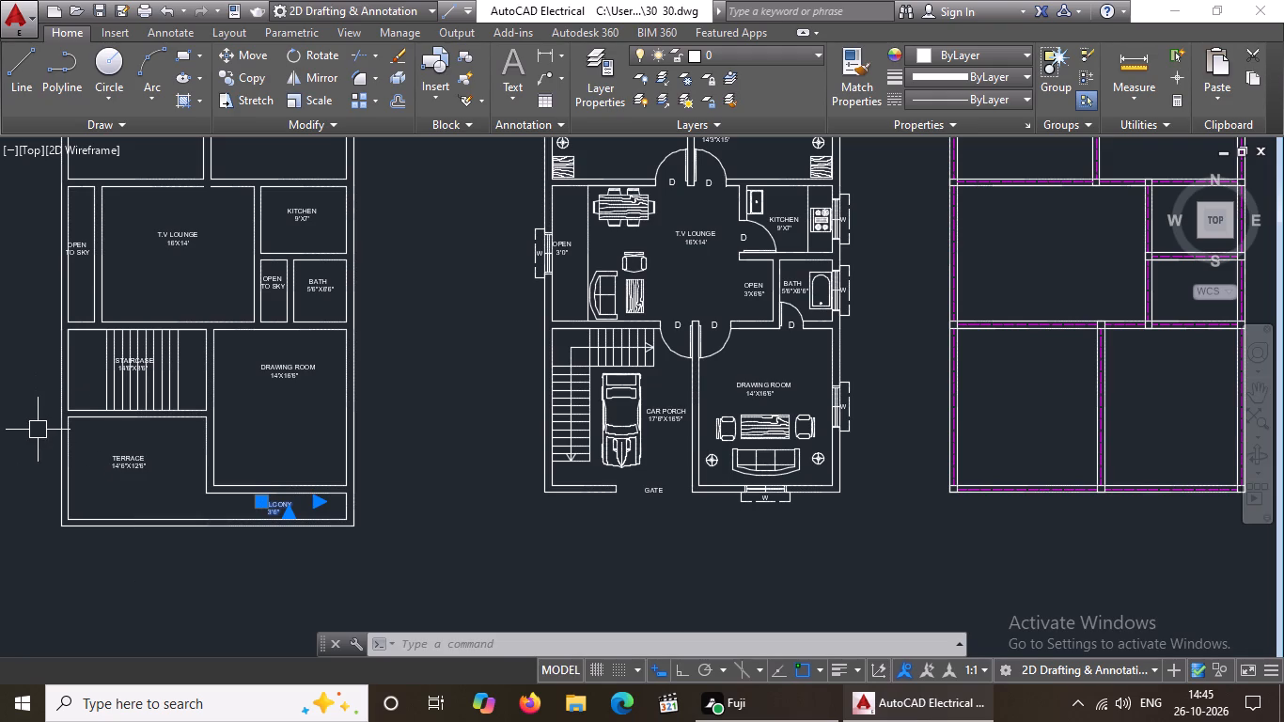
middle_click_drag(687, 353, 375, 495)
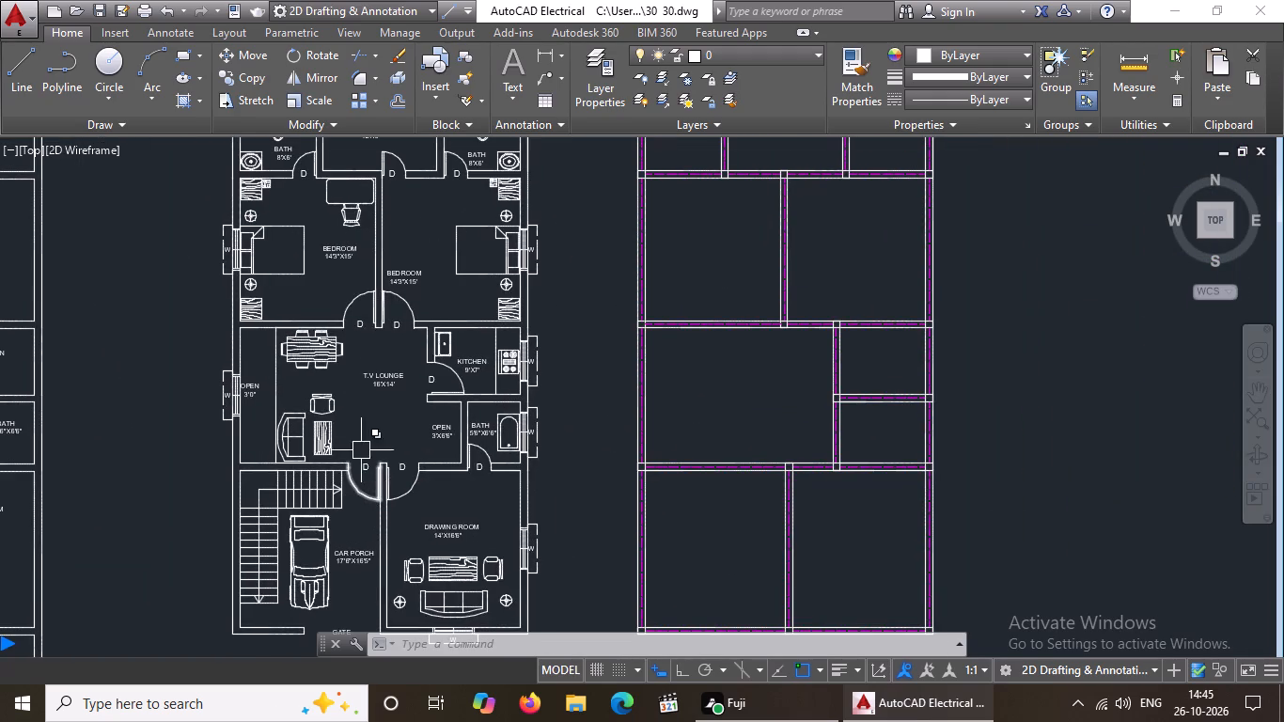
Delete the window with its W label and dashed outline from the outer wall beside the OPEN 3'0" strip.
middle_click_drag(301, 306, 400, 608)
scroll(404, 499, "up", 1)
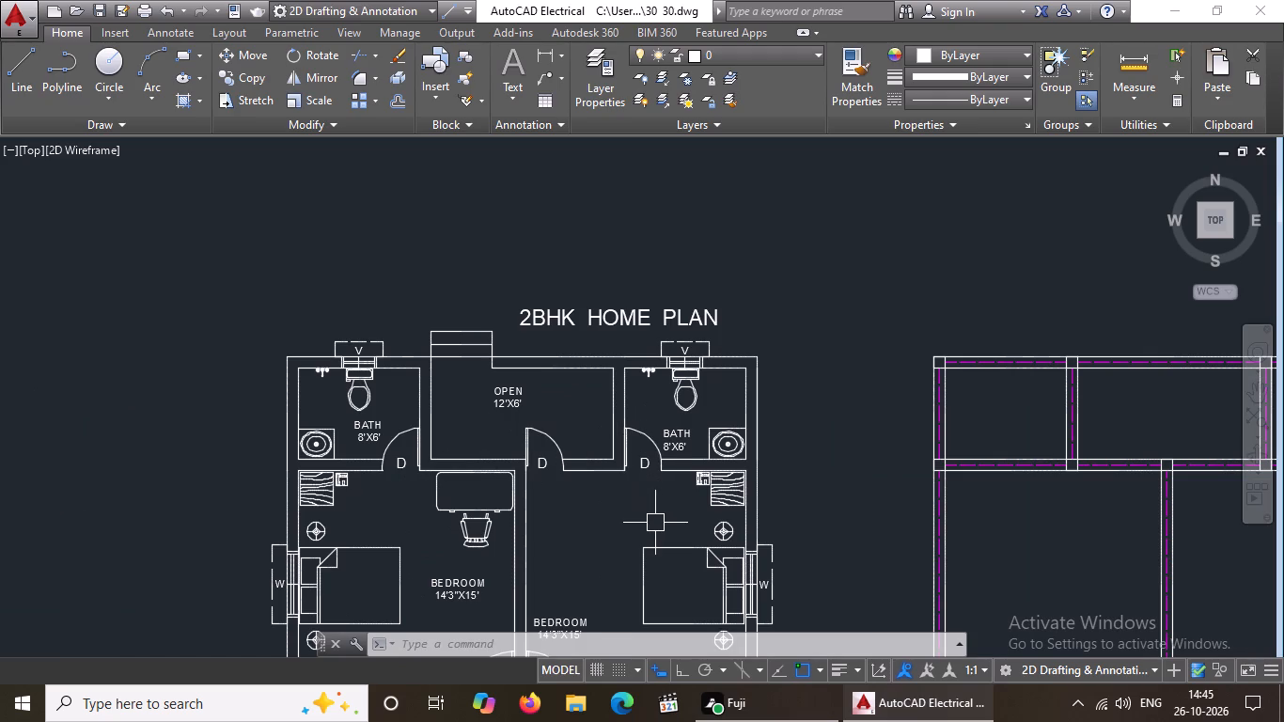
middle_click_drag(650, 505, 650, 449)
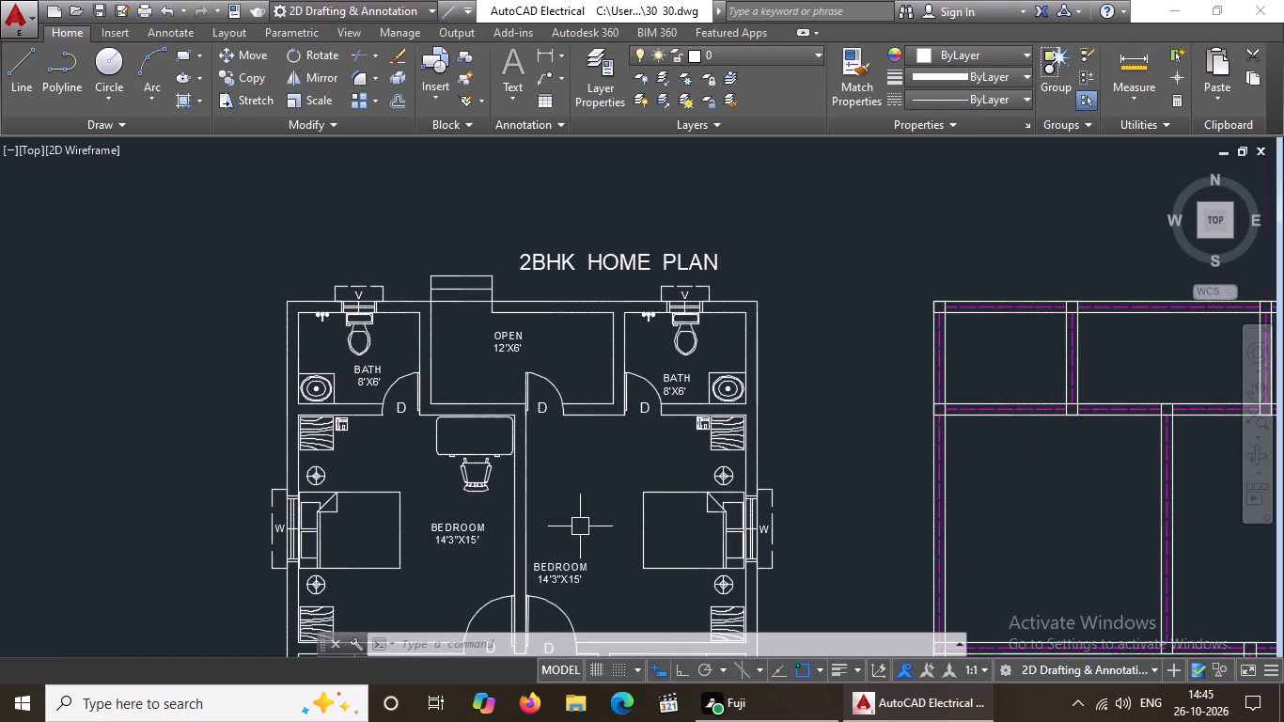
middle_click_drag(580, 525, 600, 417)
middle_click_drag(593, 573, 562, 416)
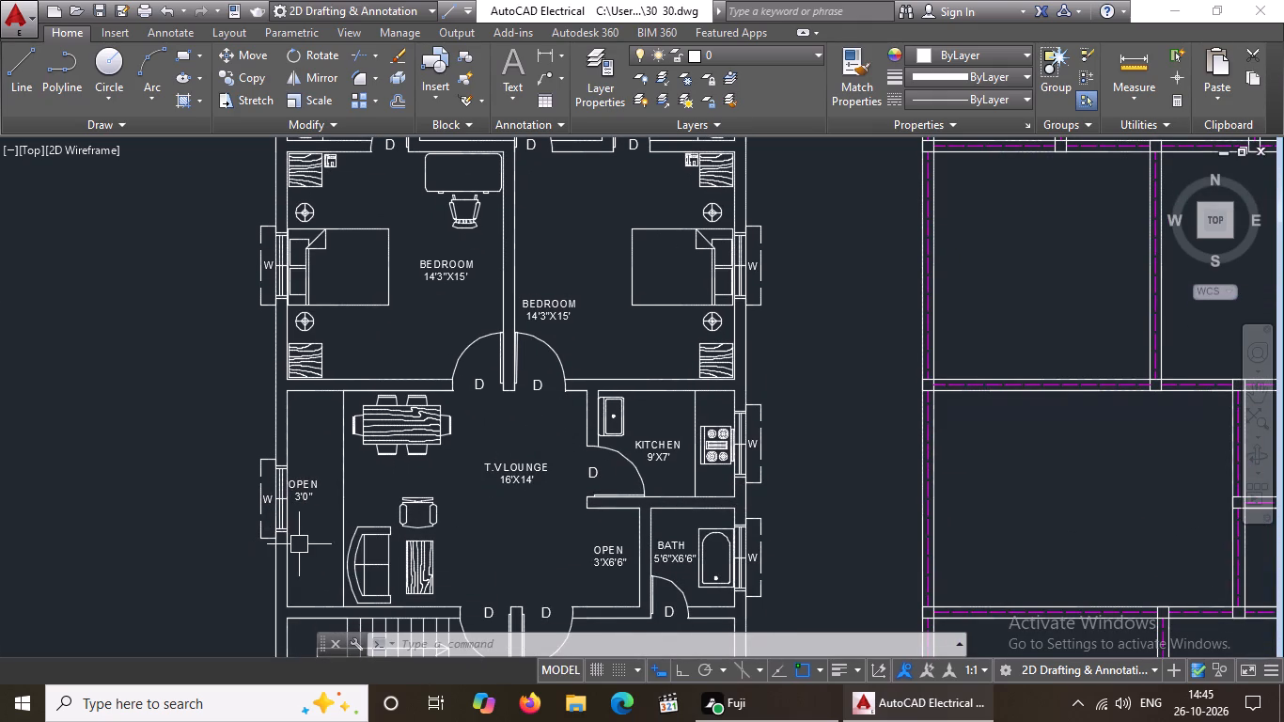
scroll(300, 545, "up", 1)
scroll(304, 542, "down", 2)
middle_click_drag(305, 556, 325, 494)
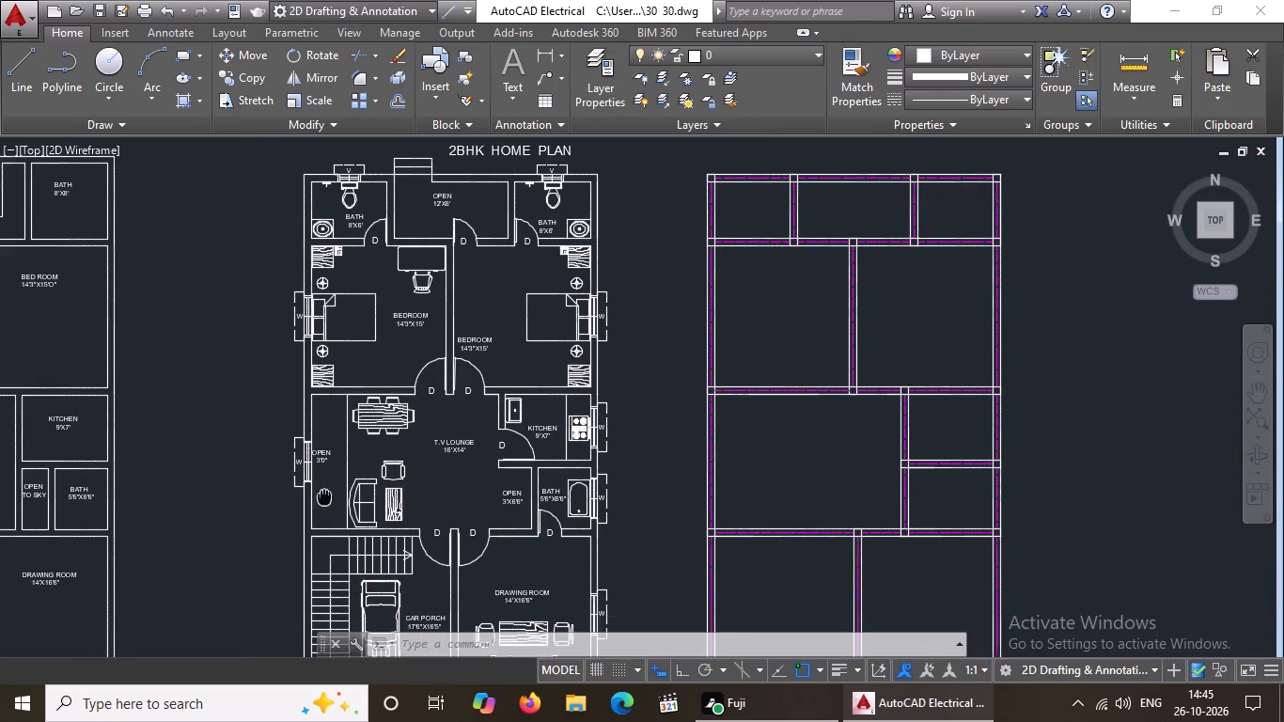
middle_click_drag(325, 494, 327, 489)
scroll(338, 466, "up", 2)
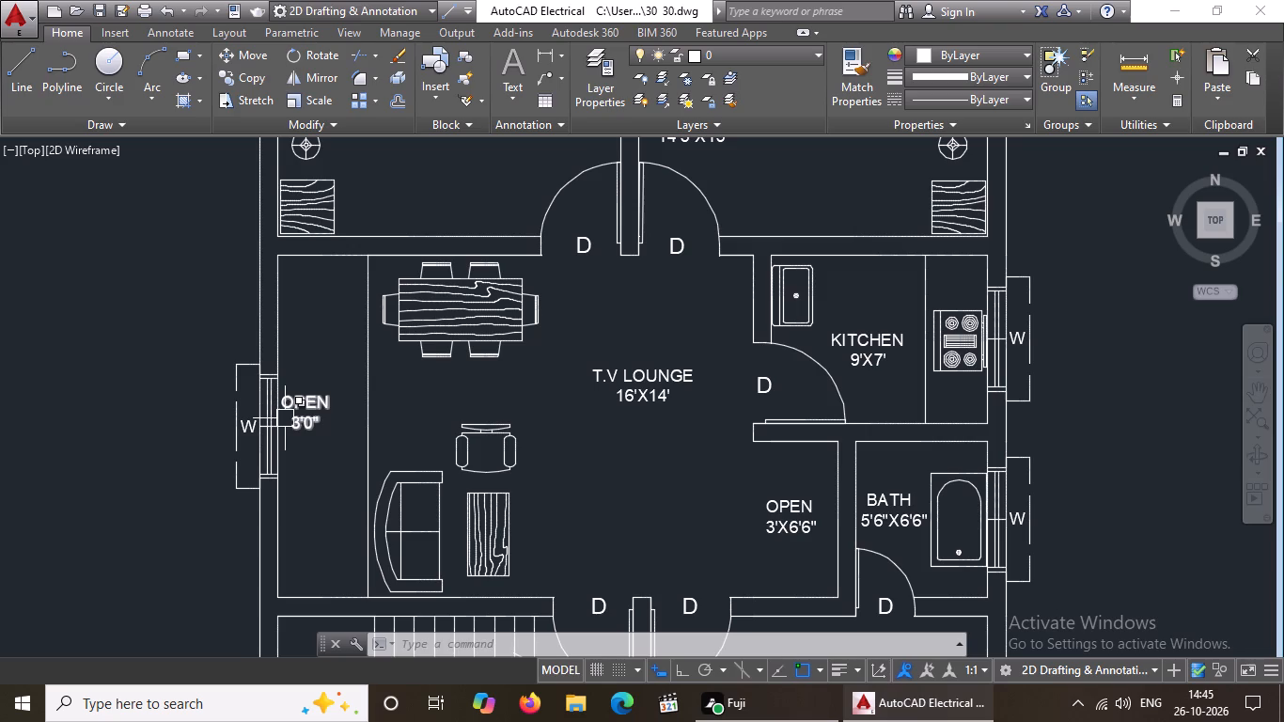
left_click(194, 341)
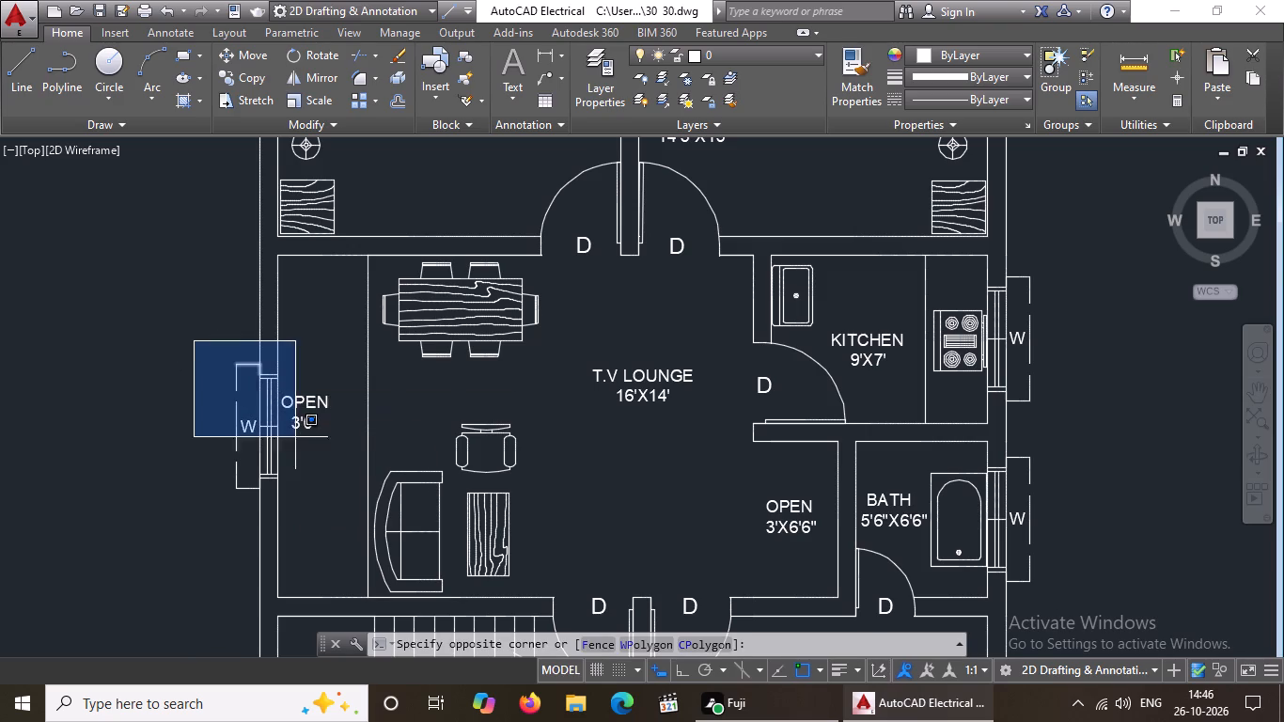
left_click(285, 496)
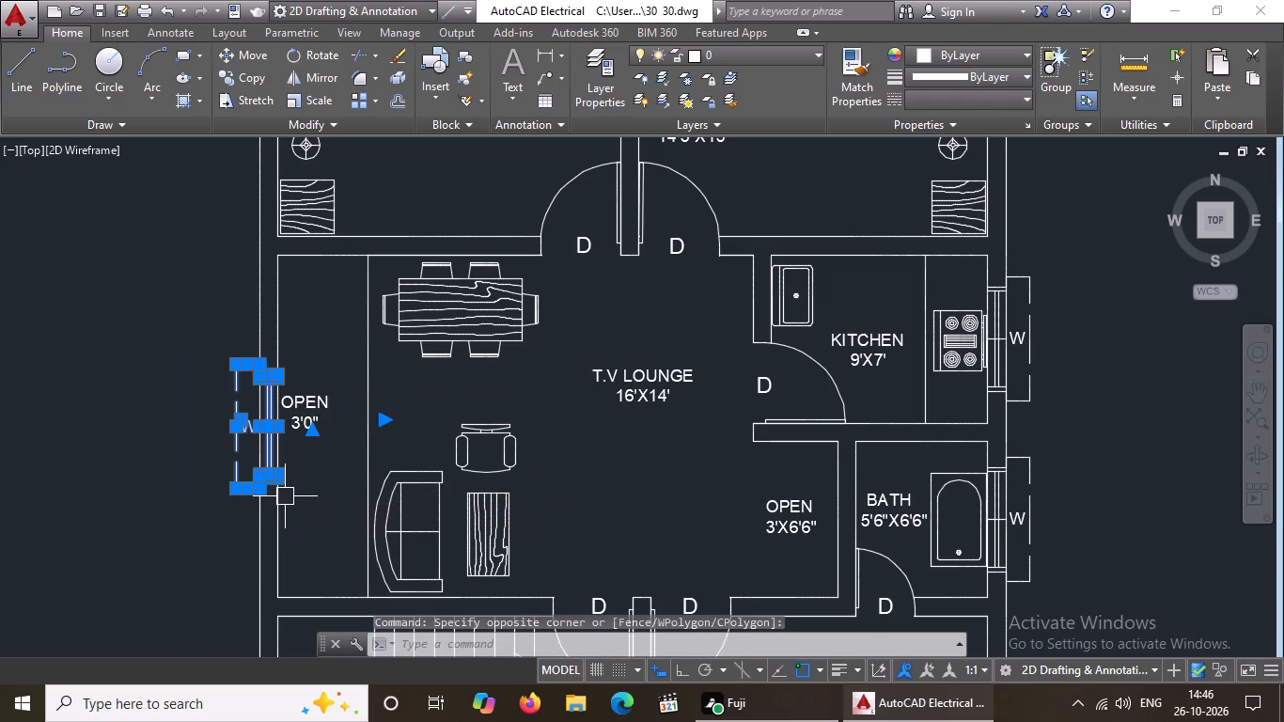
scroll(285, 496, "up", 1)
key("Delete")
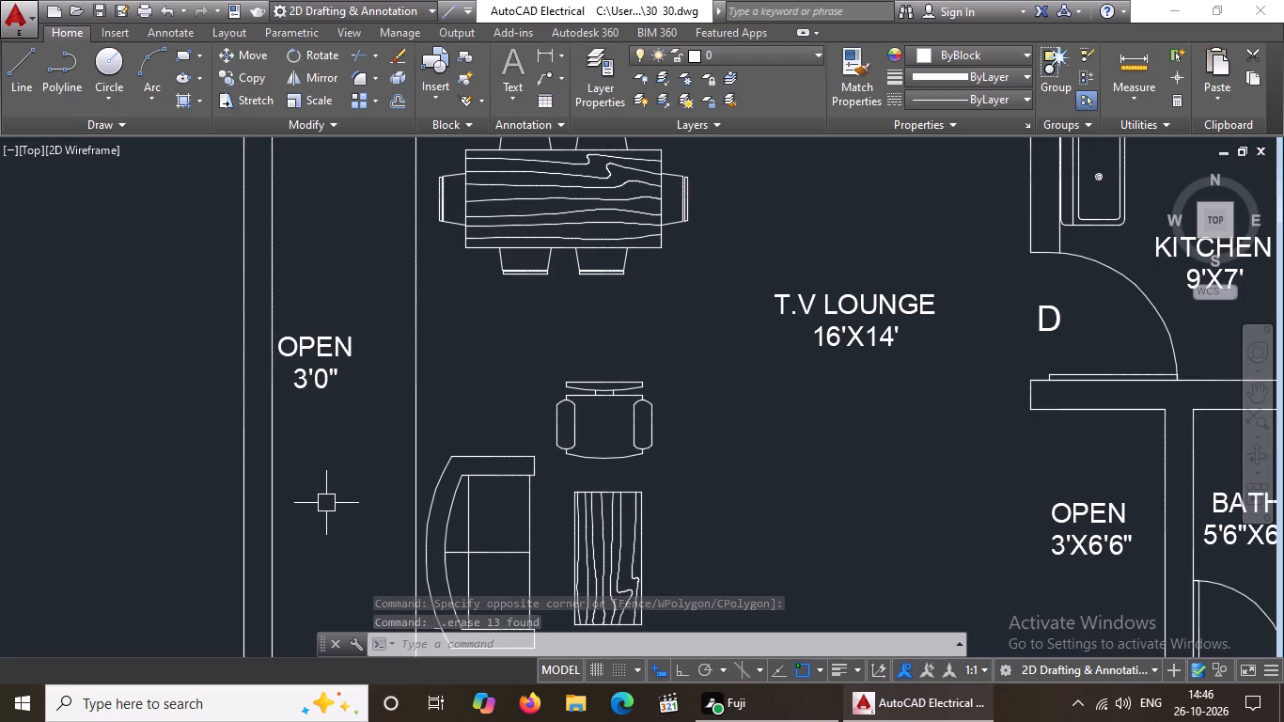
Delete the two arrowhead lines at the lower end of the stair direction line in the CAR PORCH.
scroll(327, 504, "down", 4)
right_click_drag(345, 611, 336, 636)
scroll(342, 636, "up", 4)
scroll(350, 573, "down", 2)
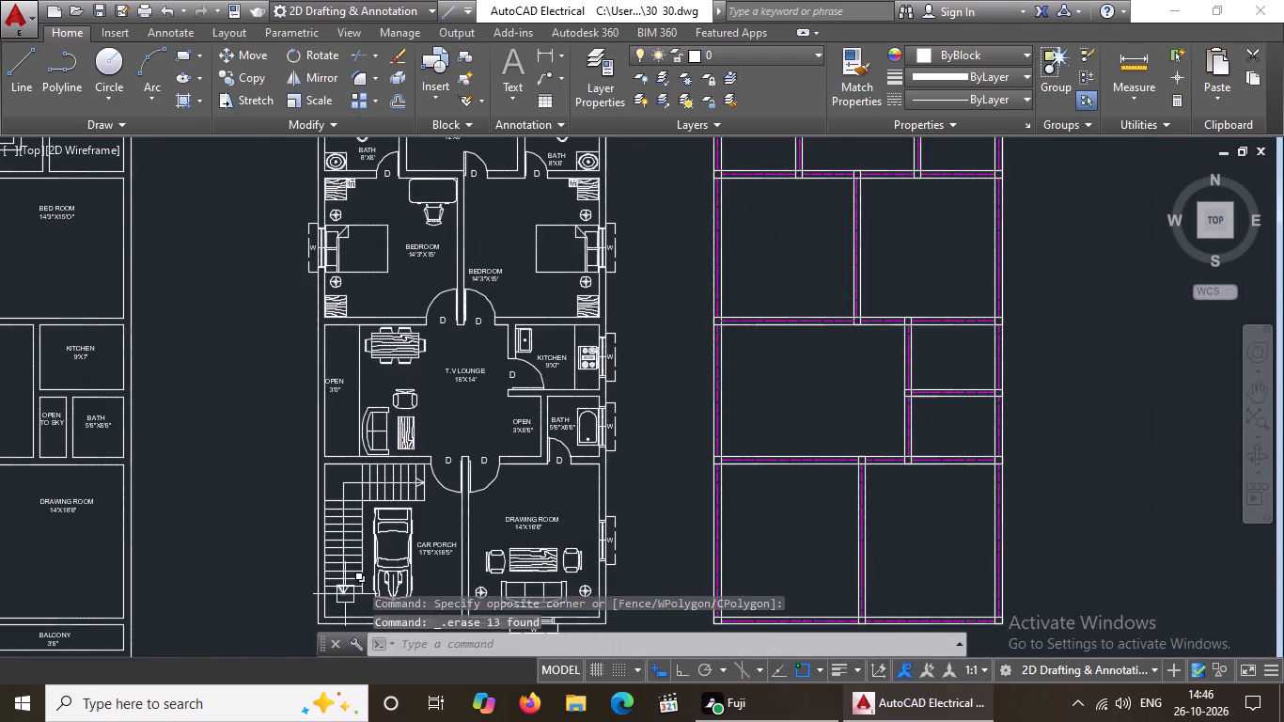
scroll(340, 606, "up", 5)
left_click(314, 458)
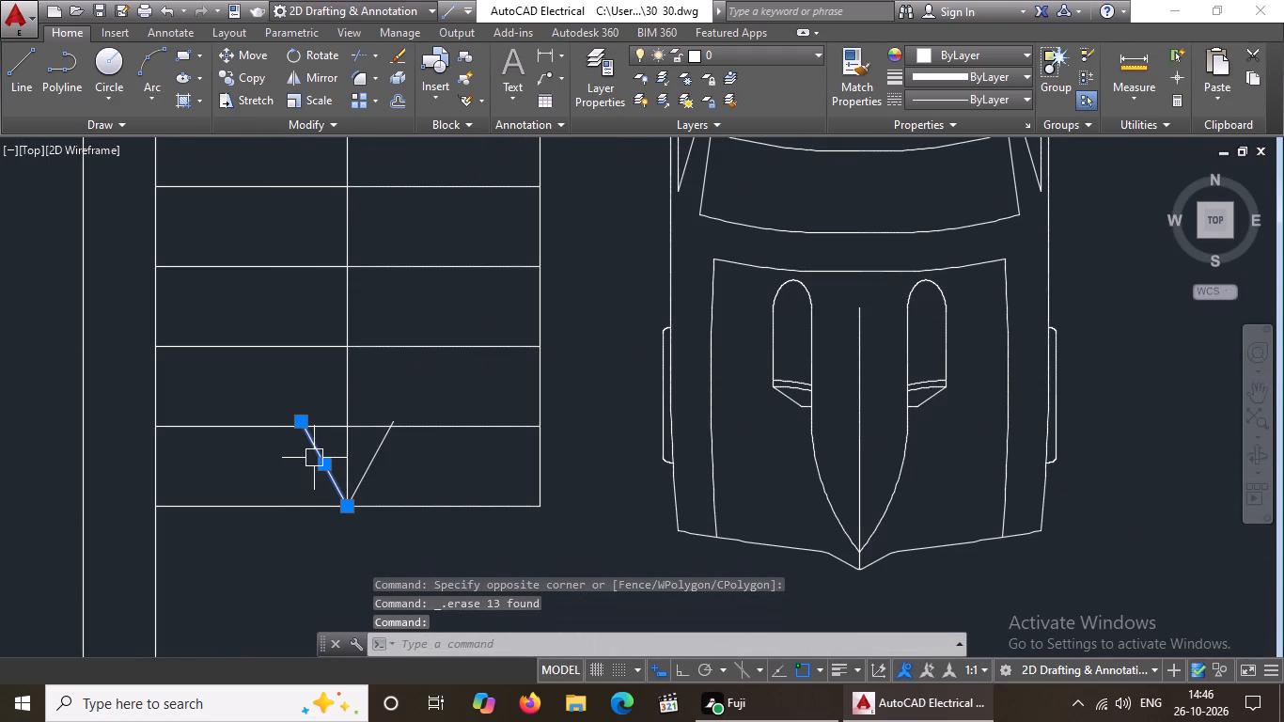
key("Delete")
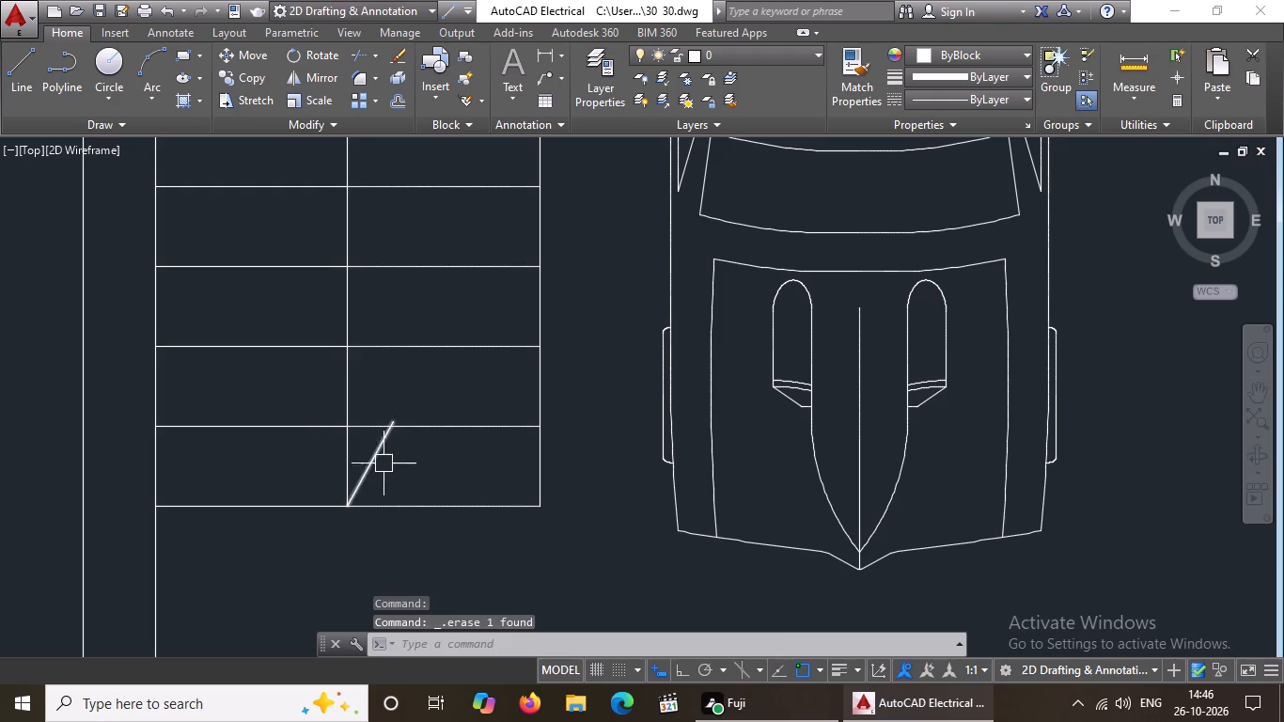
left_click(381, 464)
key("Delete")
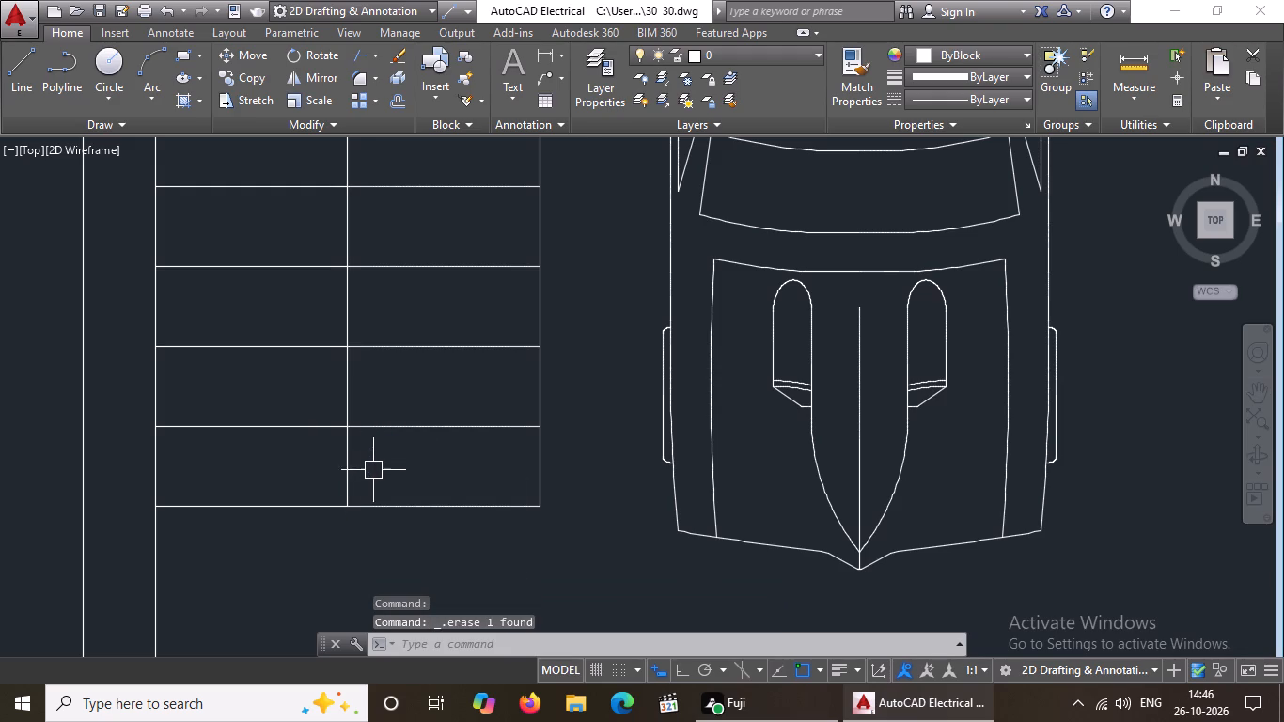
Draw a straight horizontal line with Ortho on, closing the gate opening from the wall end to the DRAWING ROOM wall.
scroll(369, 471, "down", 3)
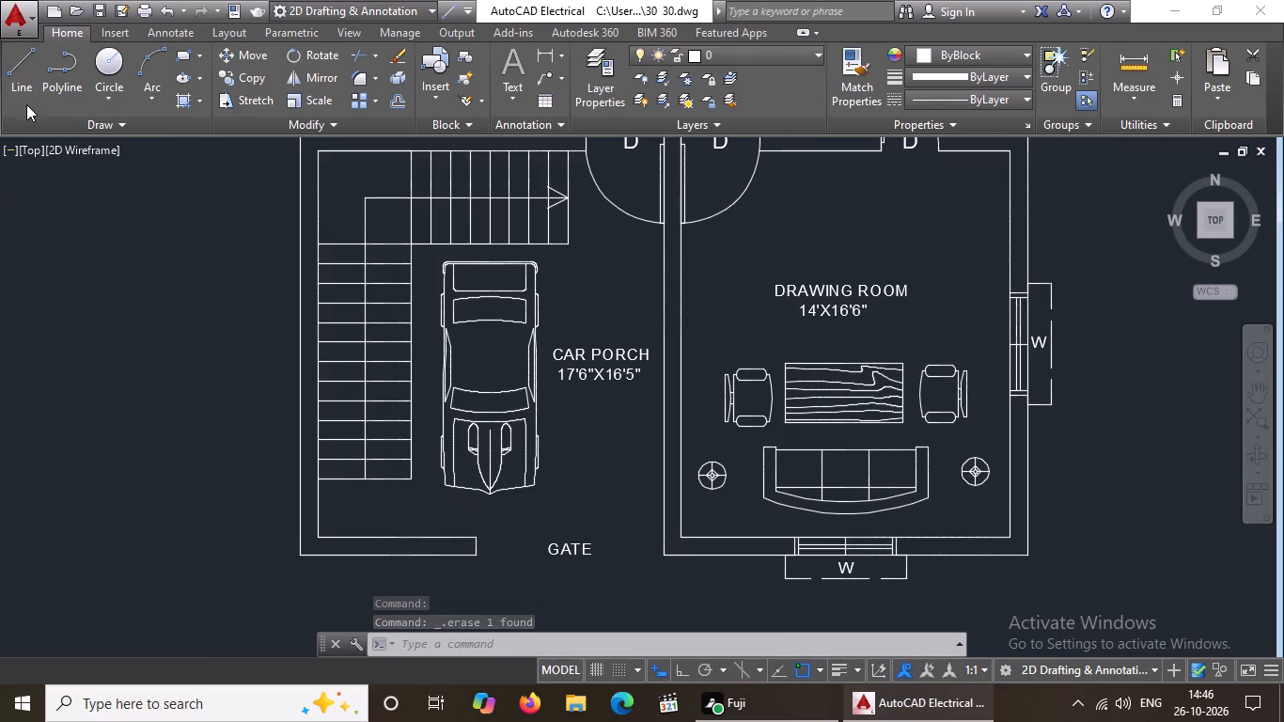
left_click(22, 81)
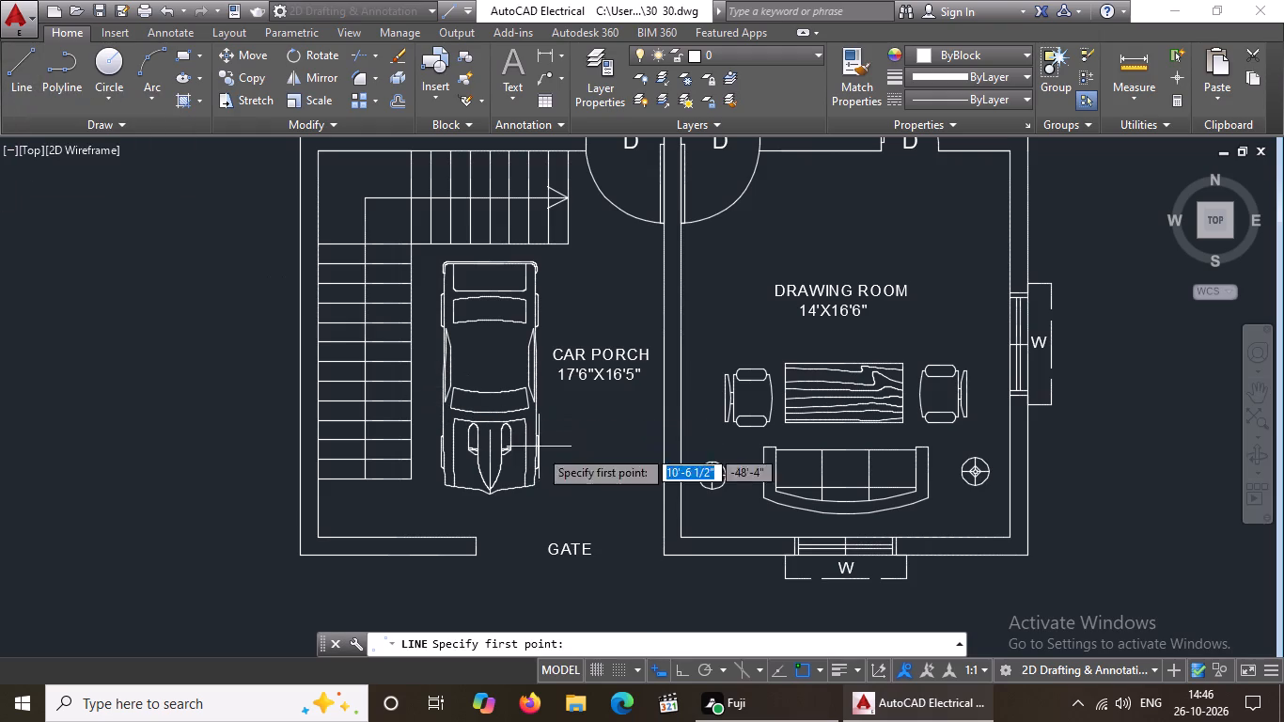
left_click(477, 555)
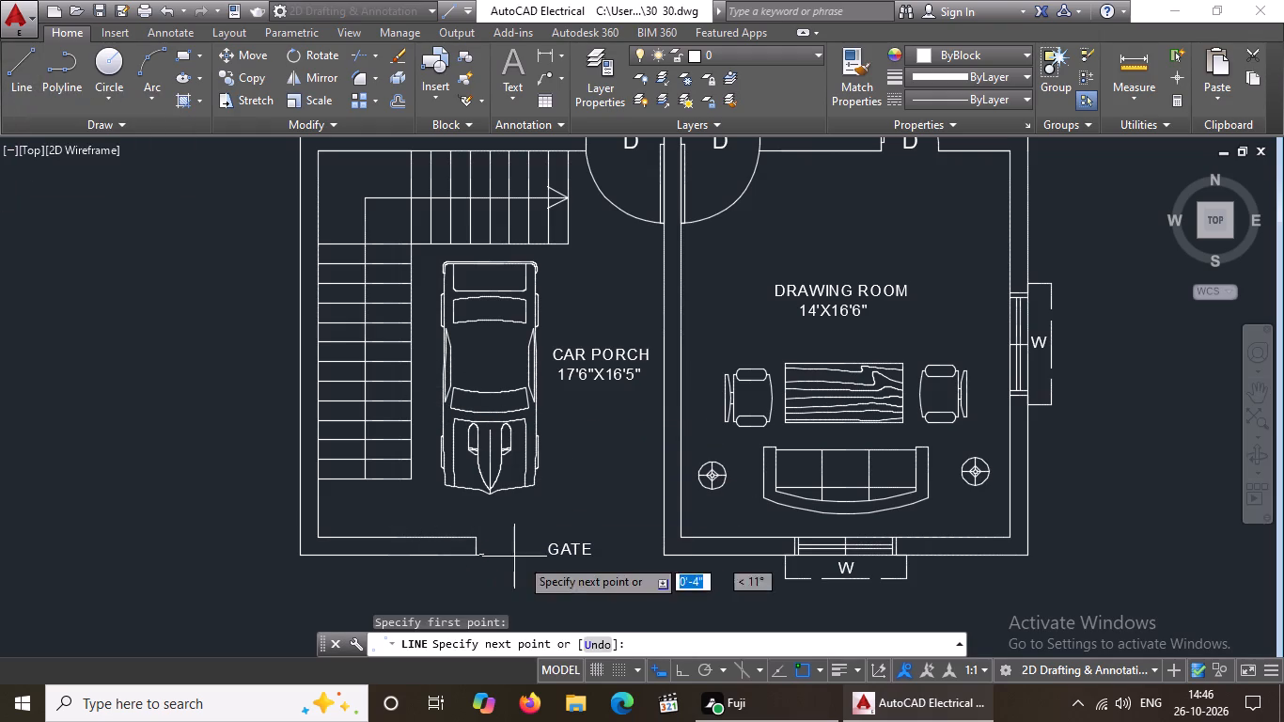
left_click(687, 667)
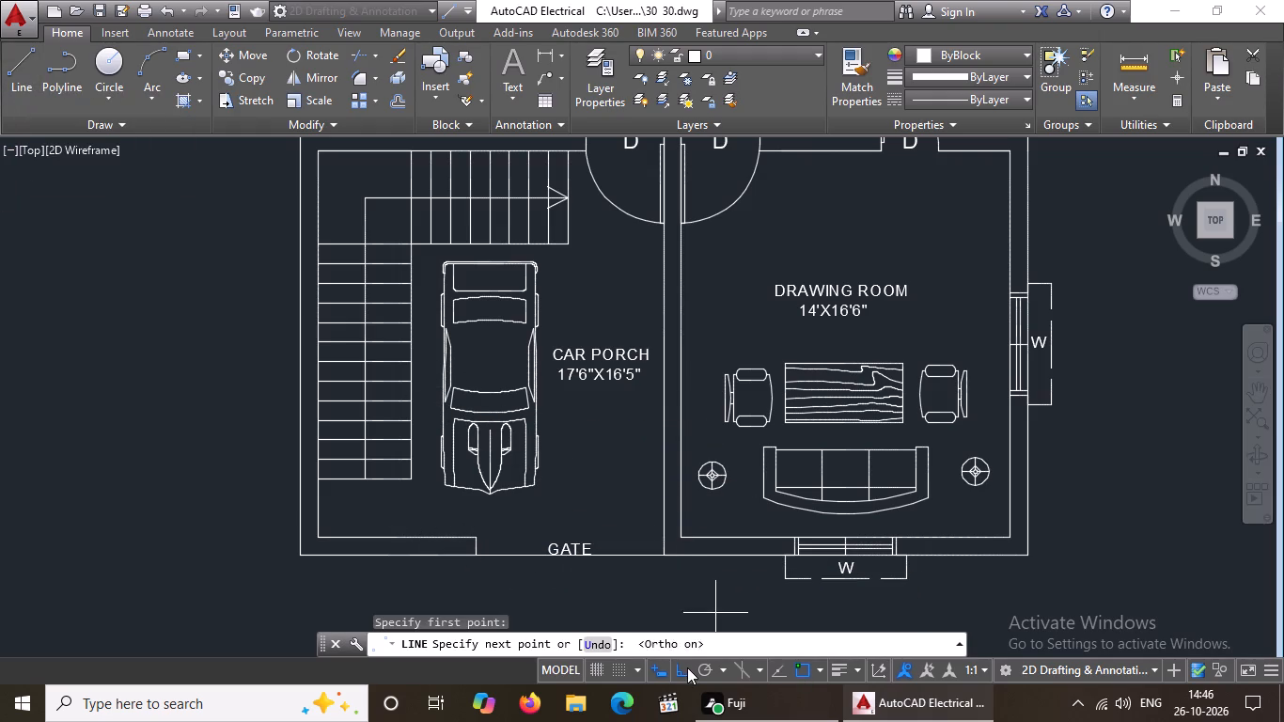
left_click(665, 557)
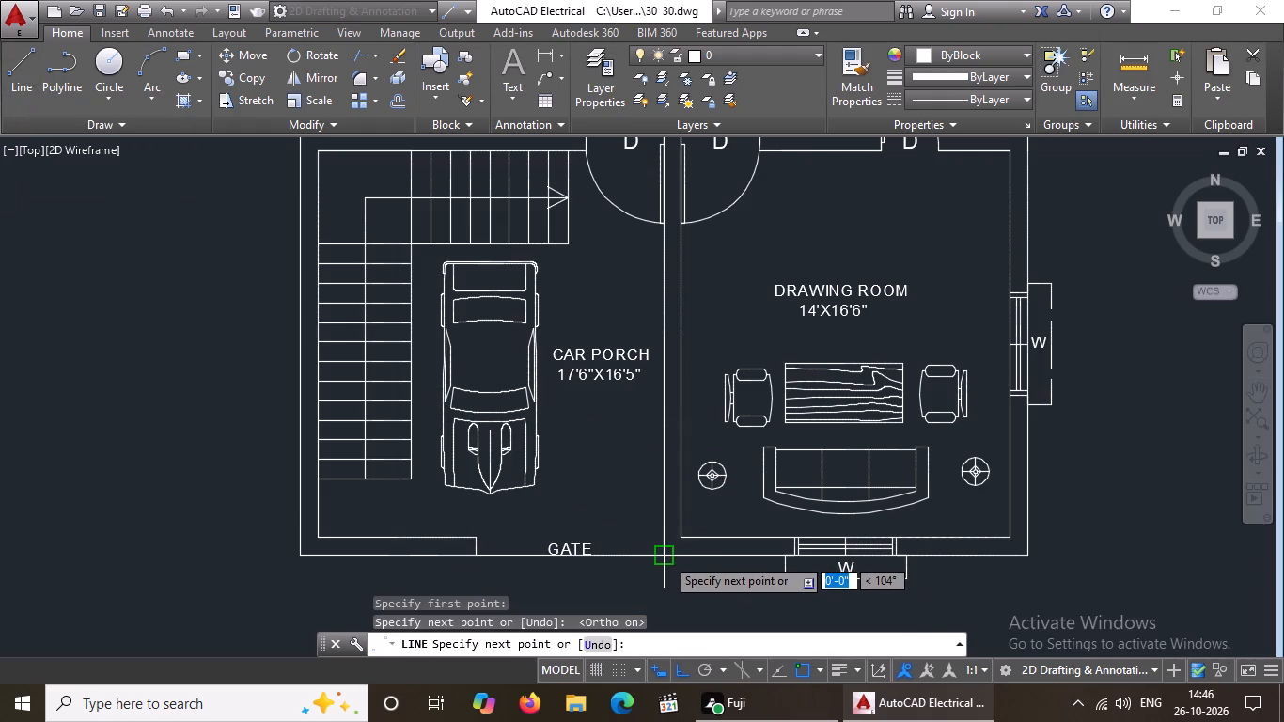
key("Escape")
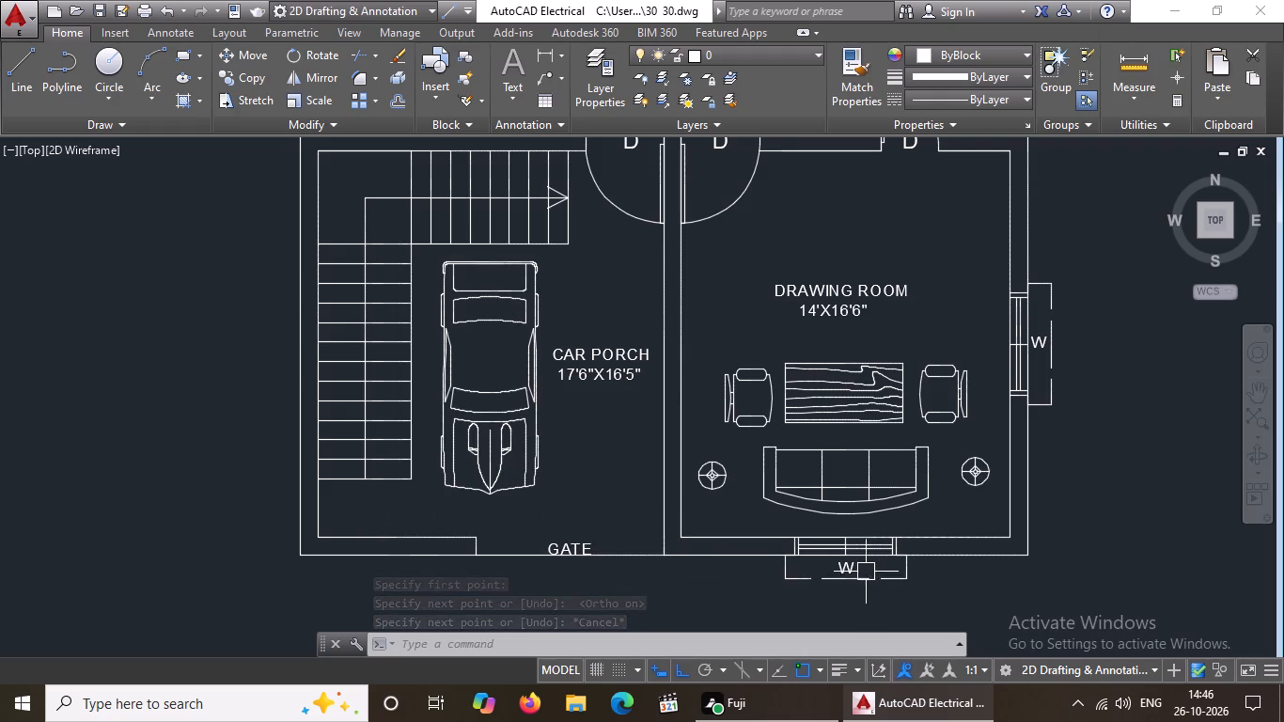
Shift the GATE label slightly upward, clear of the gate line.
scroll(577, 564, "up", 2)
left_click(562, 526)
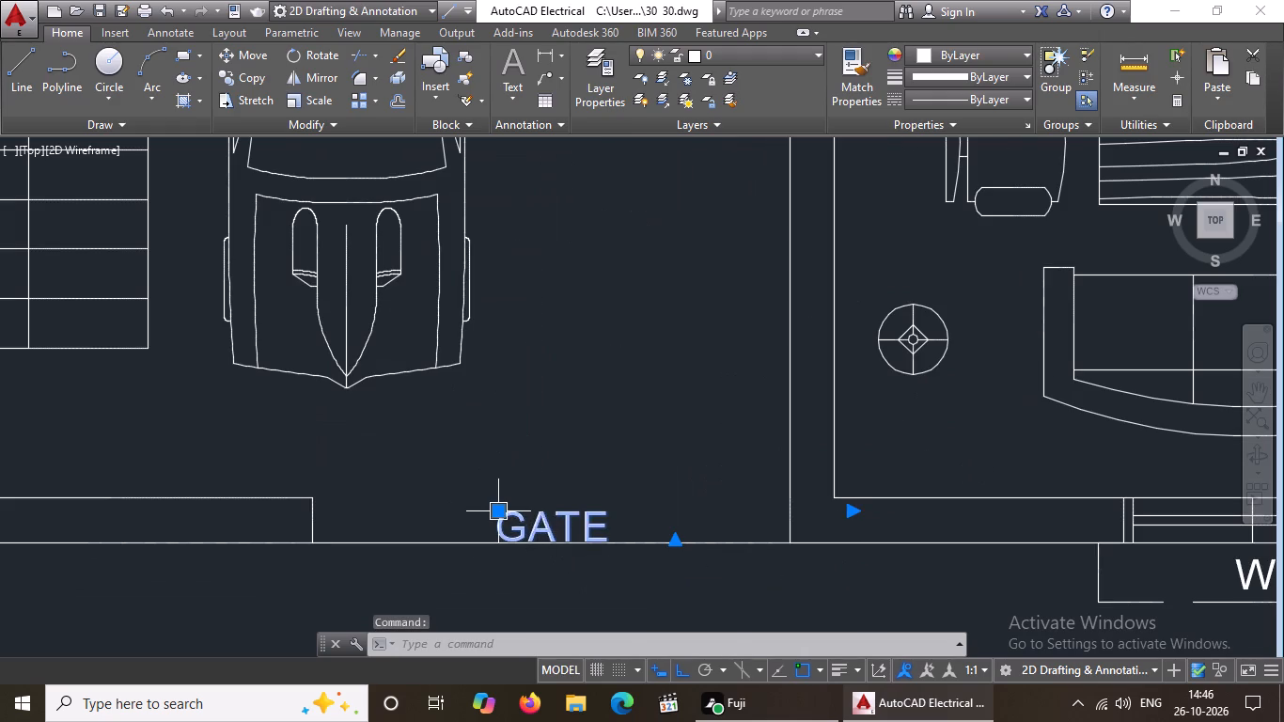
left_click(498, 510)
left_click(501, 502)
Copy the GATE label with Ortho off to just below the bottom stair tread, about 9'-2" away.
scroll(502, 502, "down", 2)
left_click(234, 71)
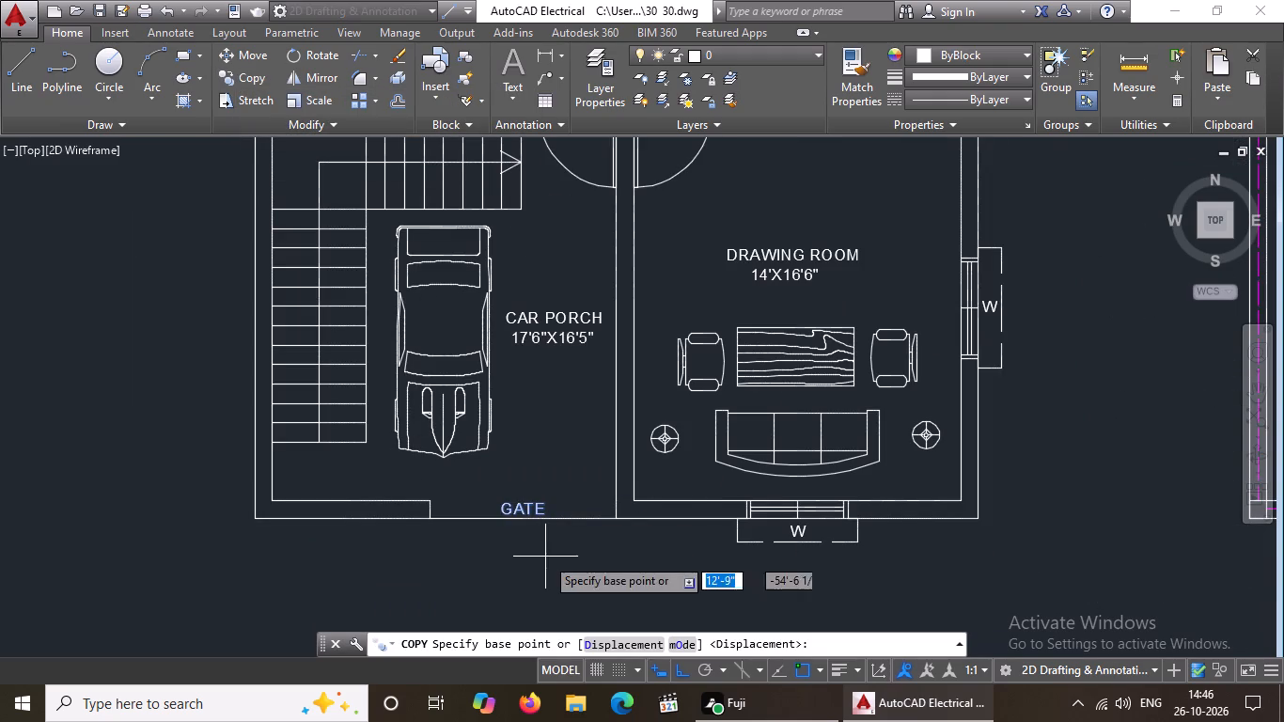
left_click(526, 507)
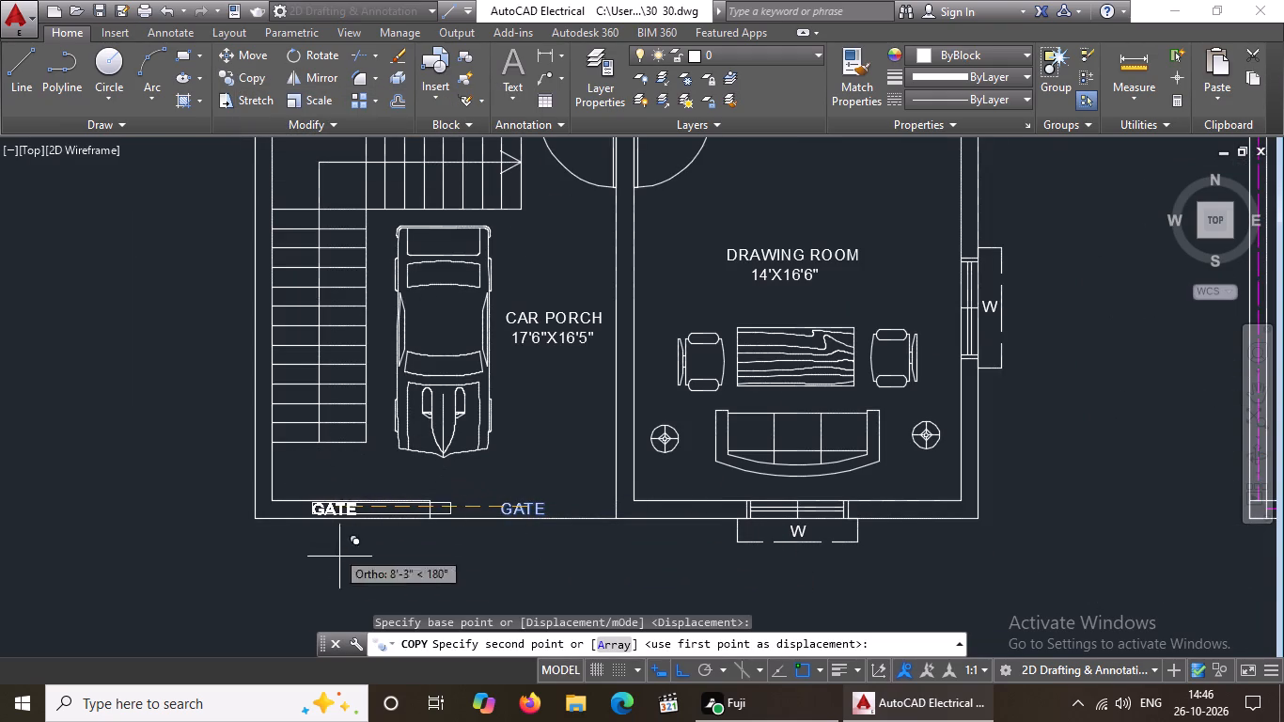
left_click(689, 664)
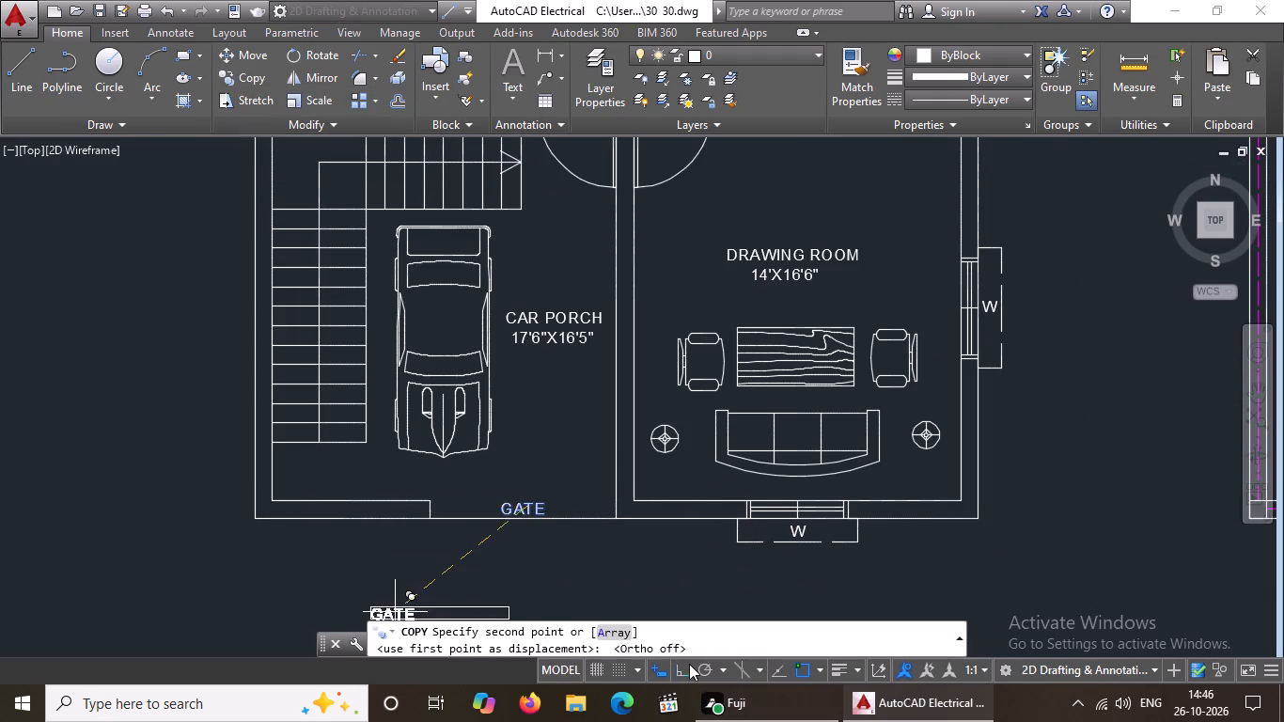
scroll(308, 464, "up", 2)
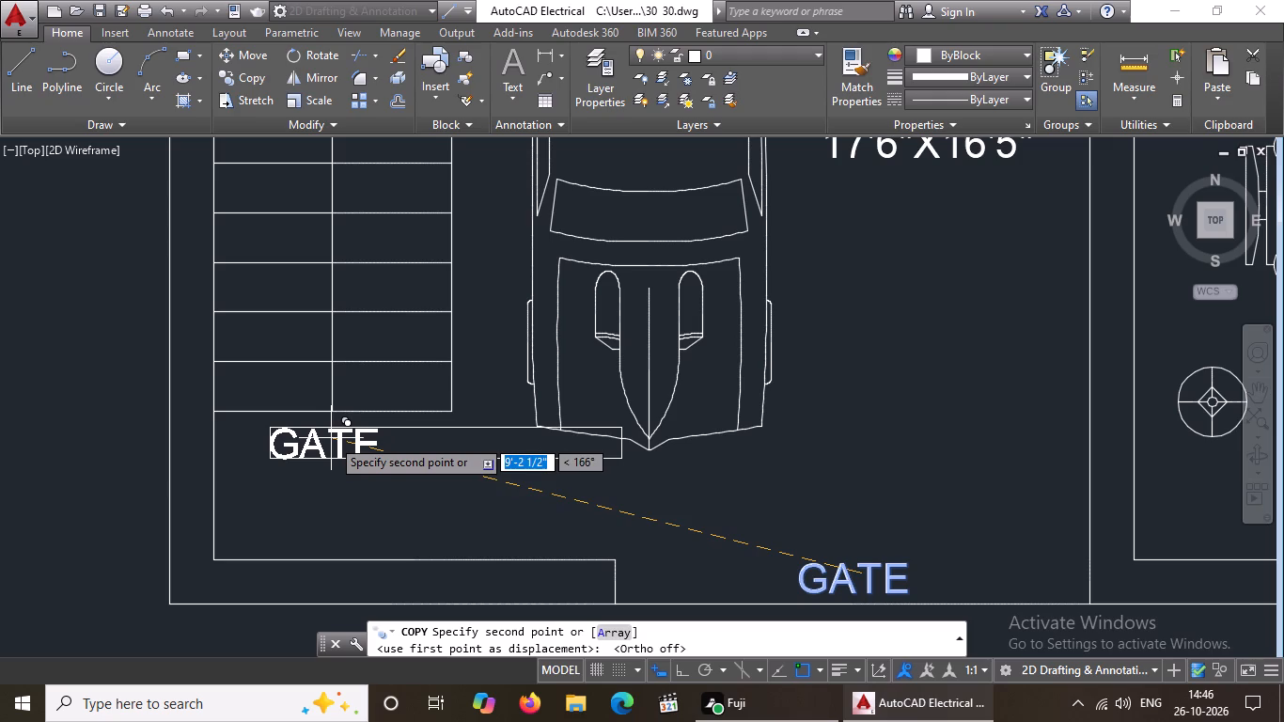
left_click(336, 435)
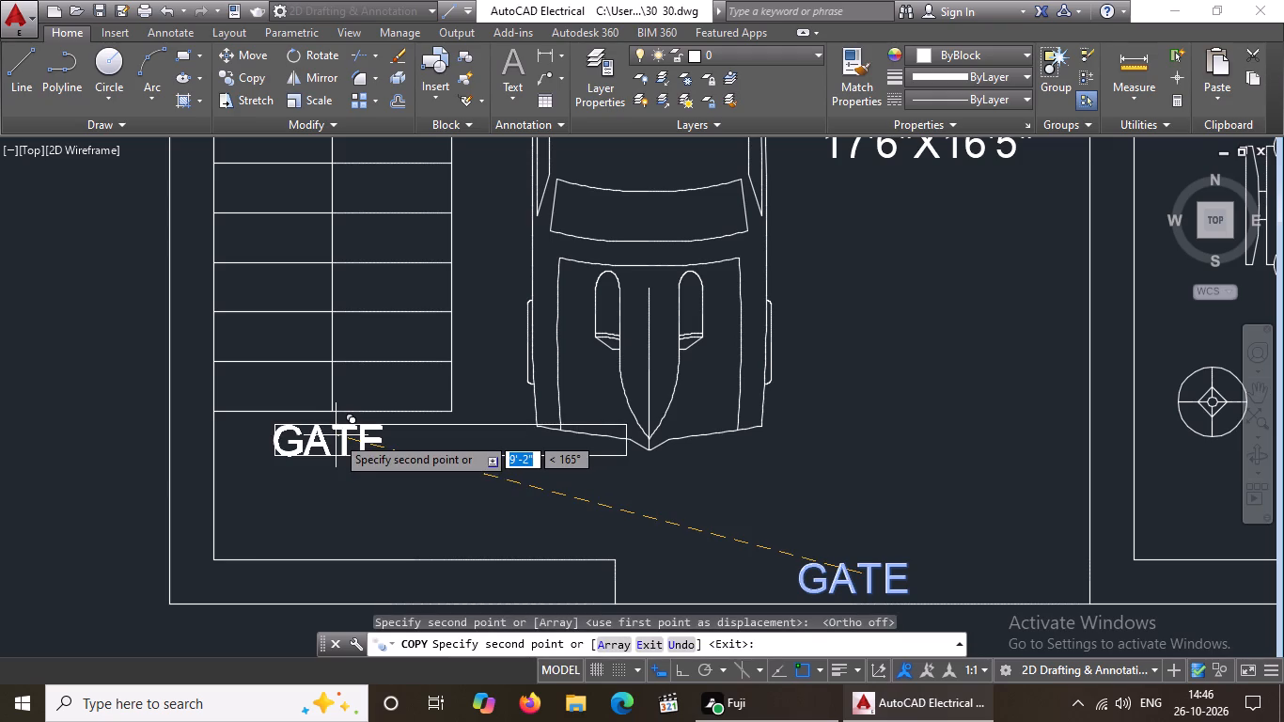
key("Escape")
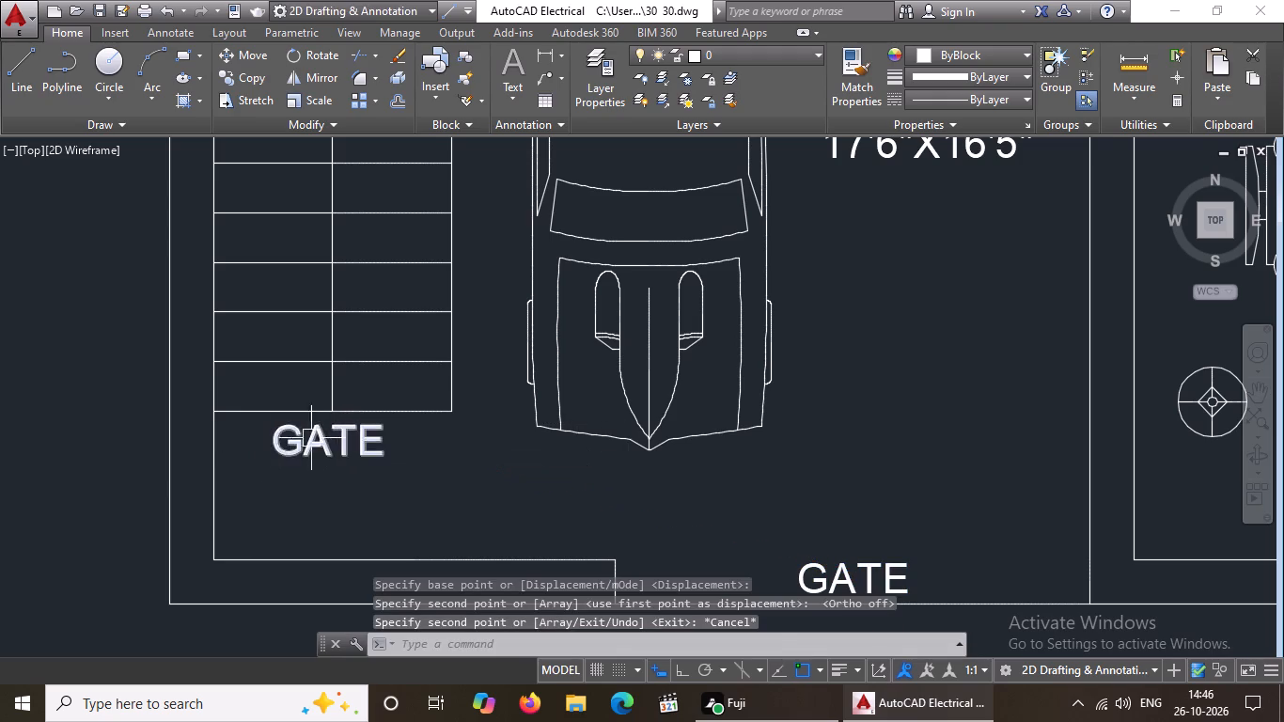
Change the copied label below the stairs to read UP.
scroll(324, 438, "up", 2)
double_click(403, 441)
left_click(493, 441)
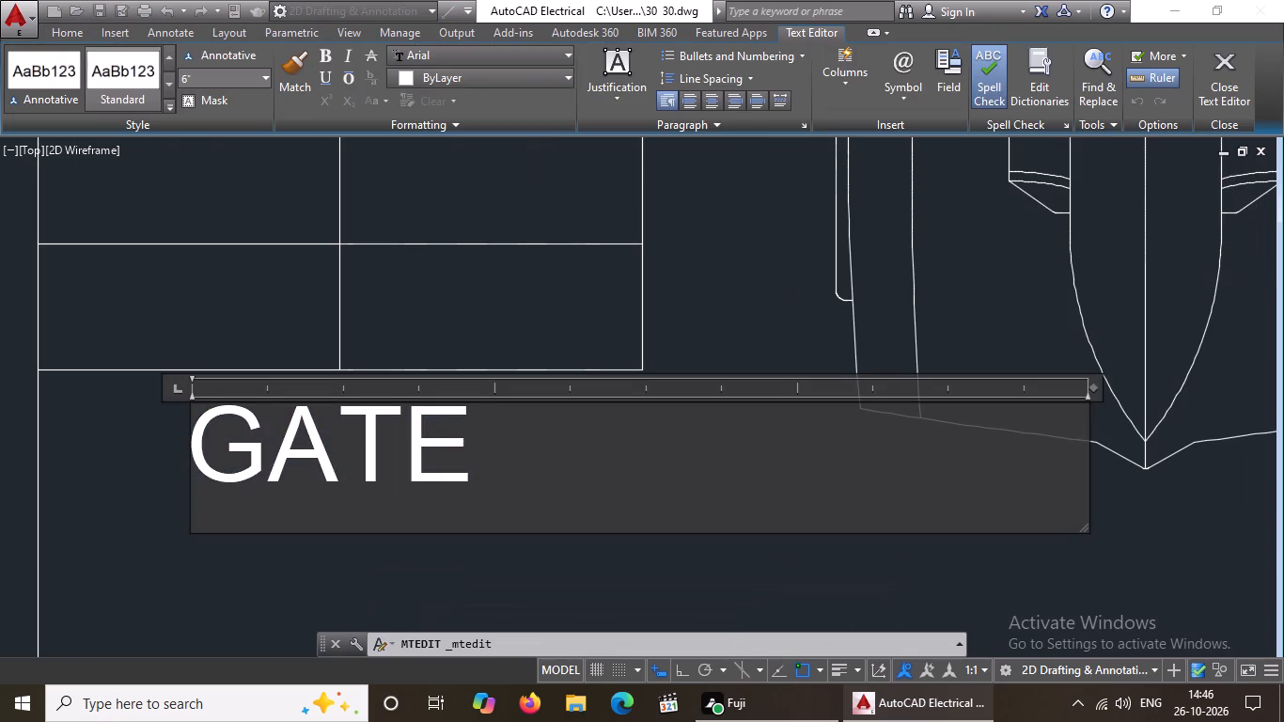
key("BackSpace")
key("BackSpace")
key("BackSpace")
key("BackSpace")
key("BackSpace")
type("UP")
left_click(435, 580)
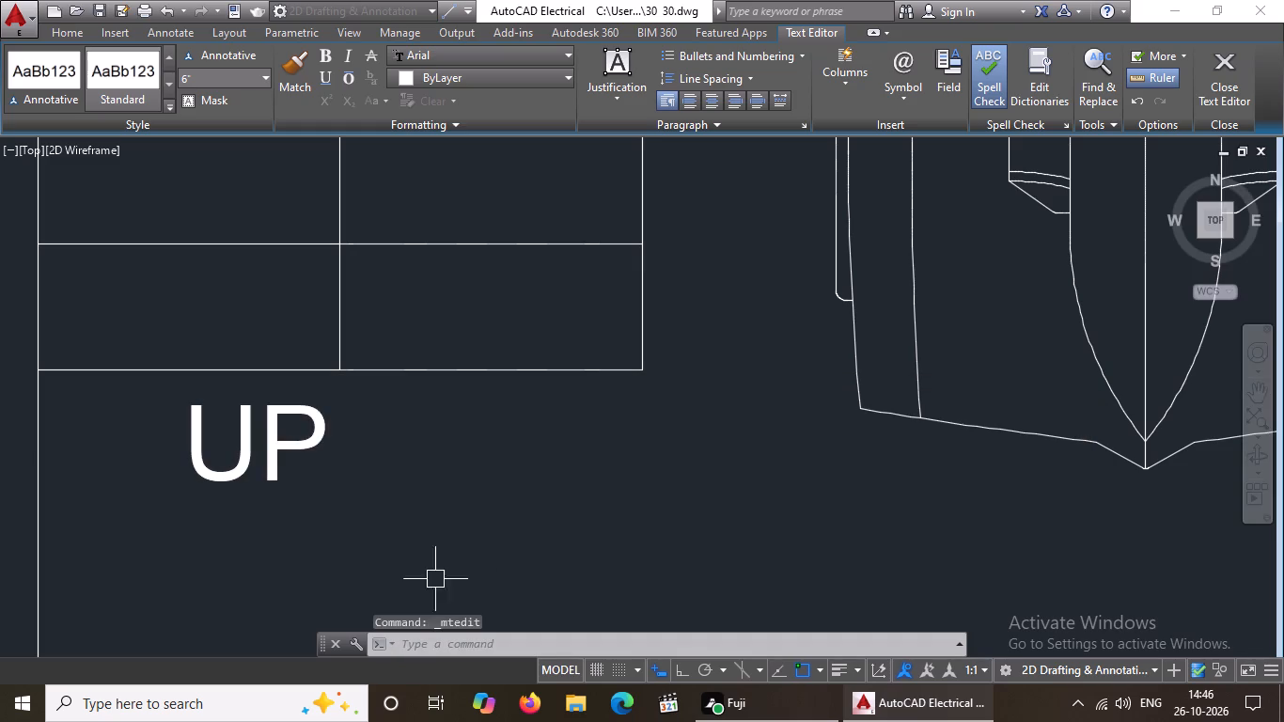
Move the UP label about 6 1/2" toward the stair centre line, just under the bottom tread.
left_click(245, 451)
left_click(185, 405)
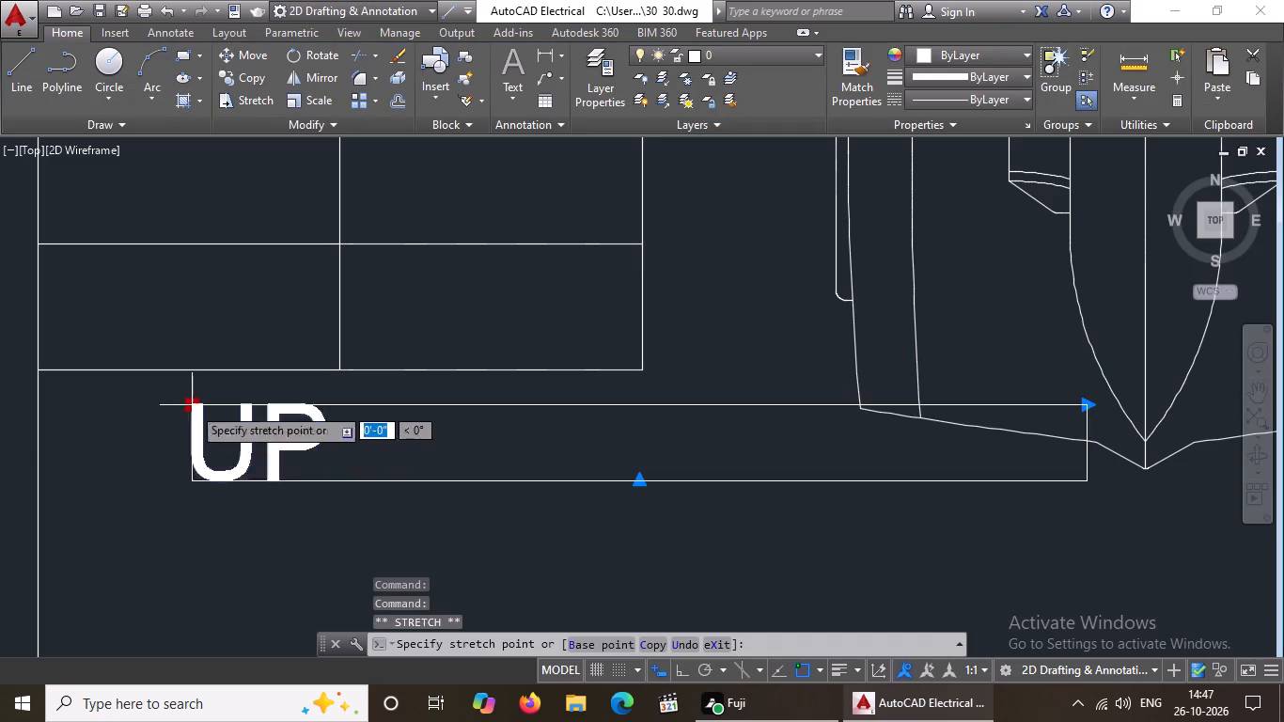
left_click(270, 393)
Examine the furnished plan around the CAR PORCH, stairs and the doors between T.V LOUNGE and DRAWING ROOM.
scroll(282, 393, "down", 1)
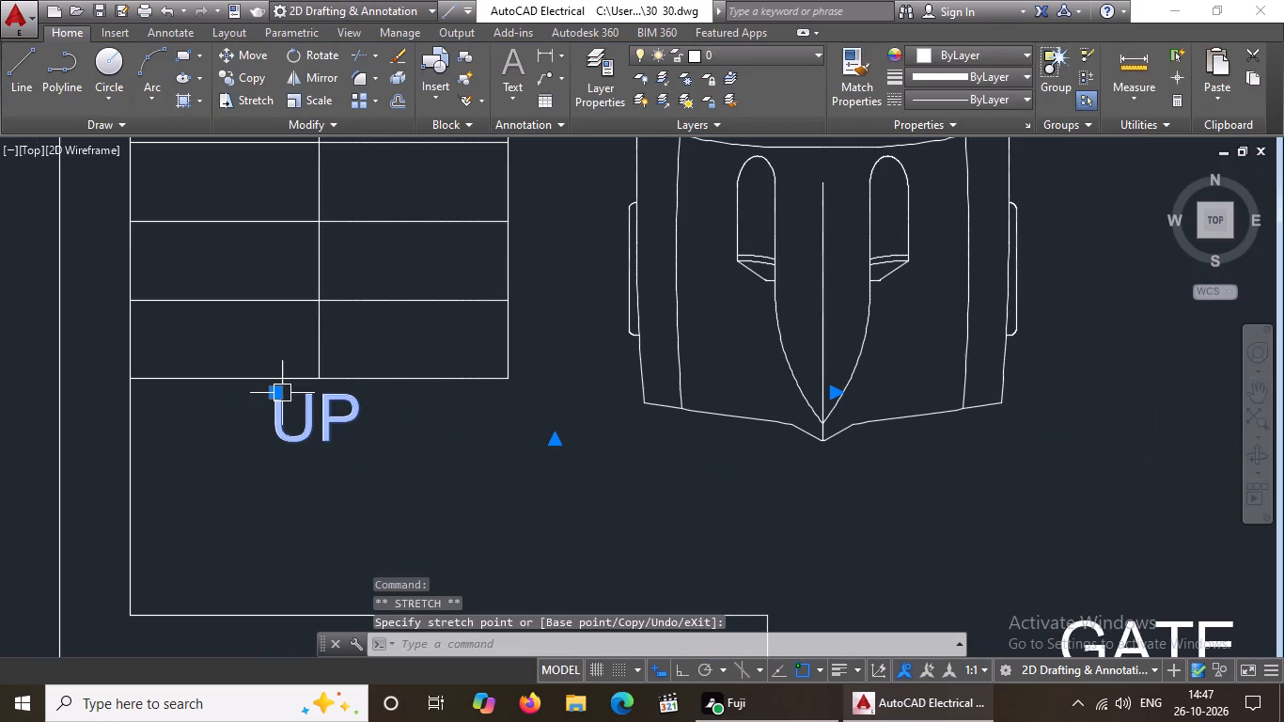
scroll(445, 119, "down", 2)
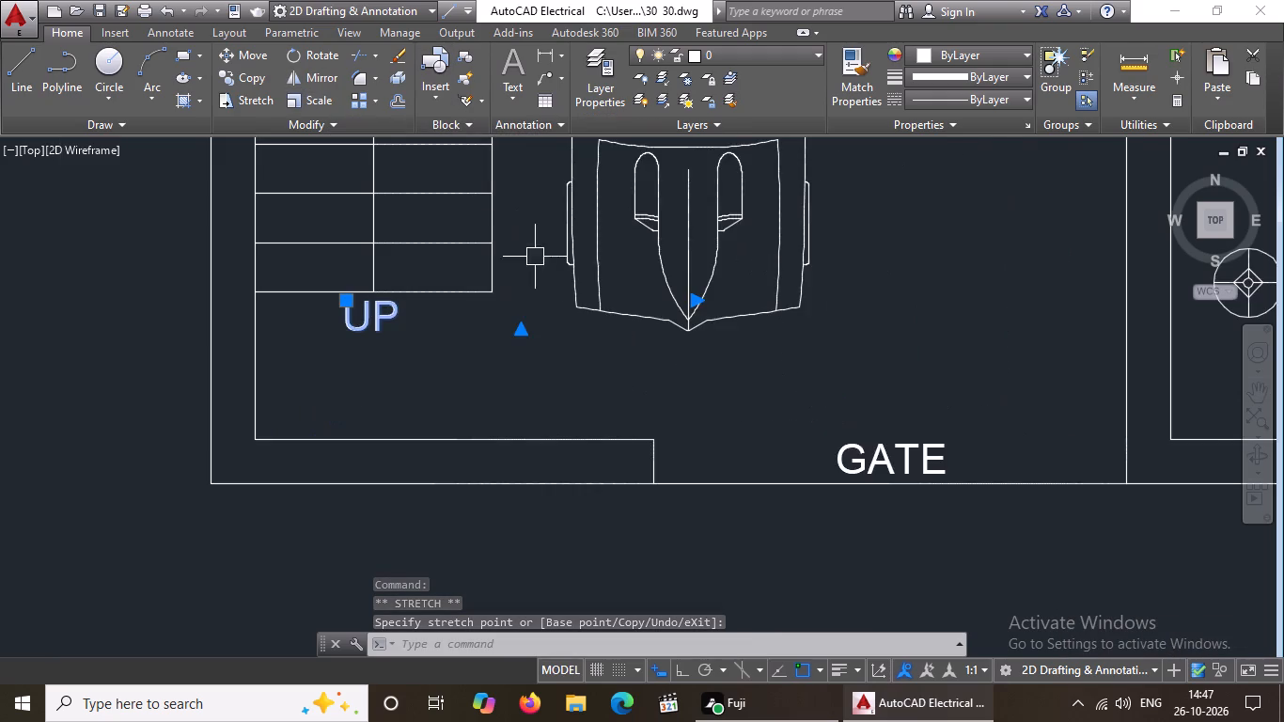
scroll(572, 280, "down", 1)
middle_click_drag(603, 278, 531, 395)
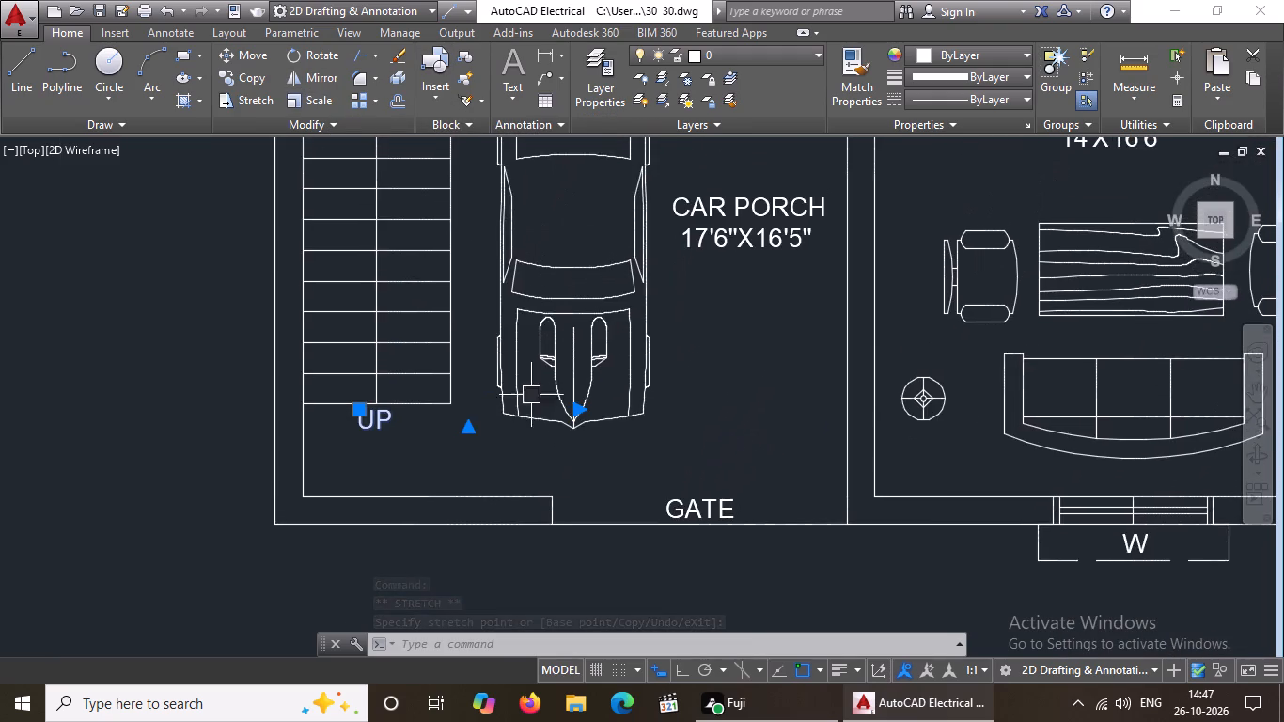
scroll(671, 349, "down", 2)
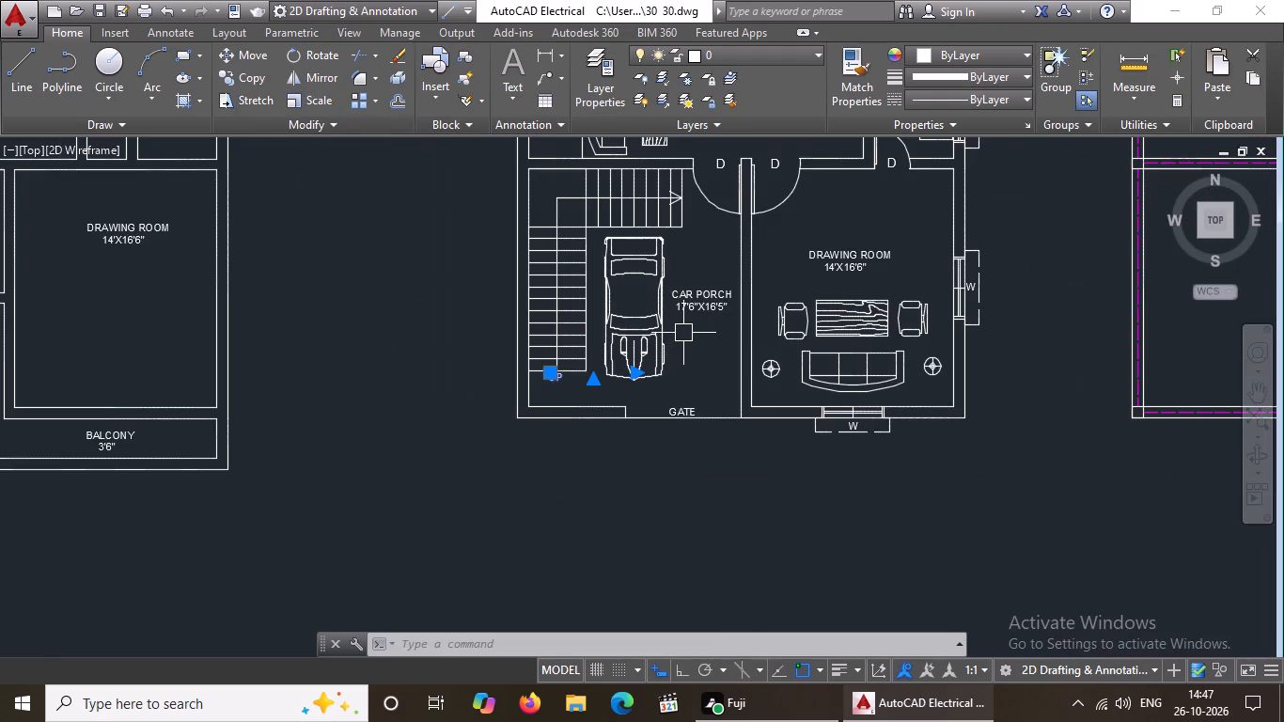
middle_click_drag(696, 272, 672, 391)
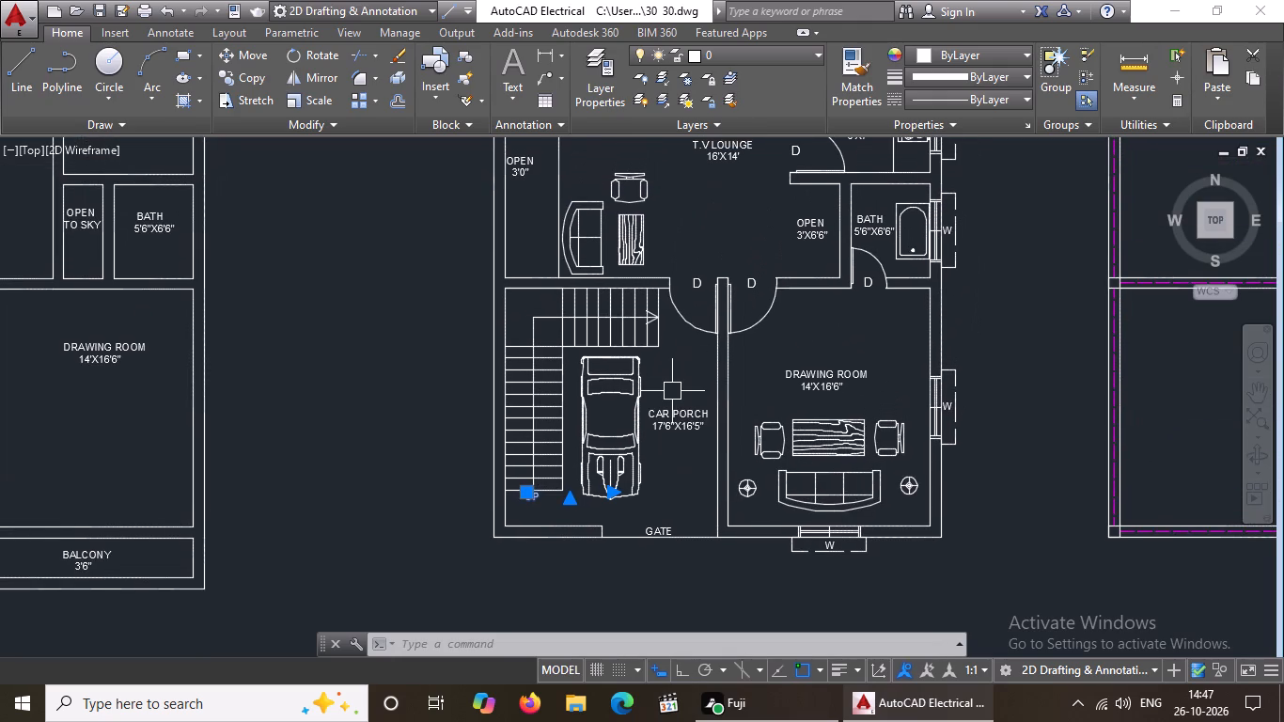
middle_click_drag(670, 397, 641, 473)
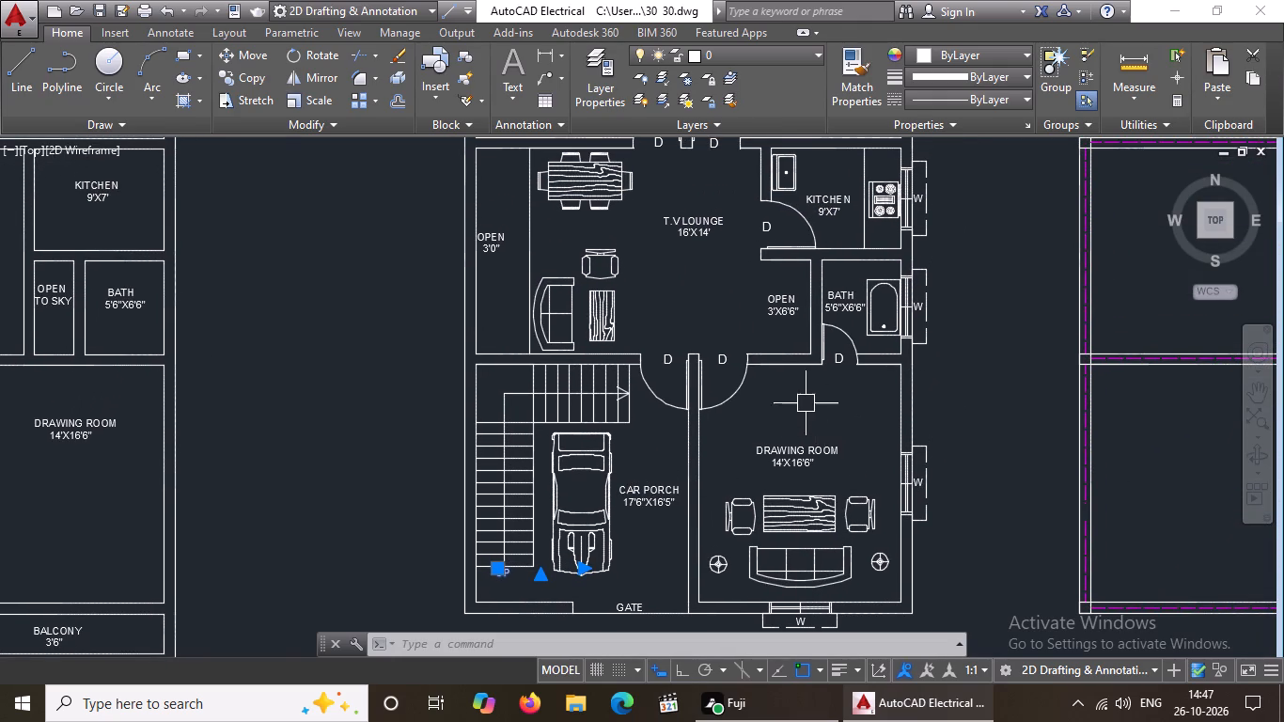
scroll(794, 359, "up", 2)
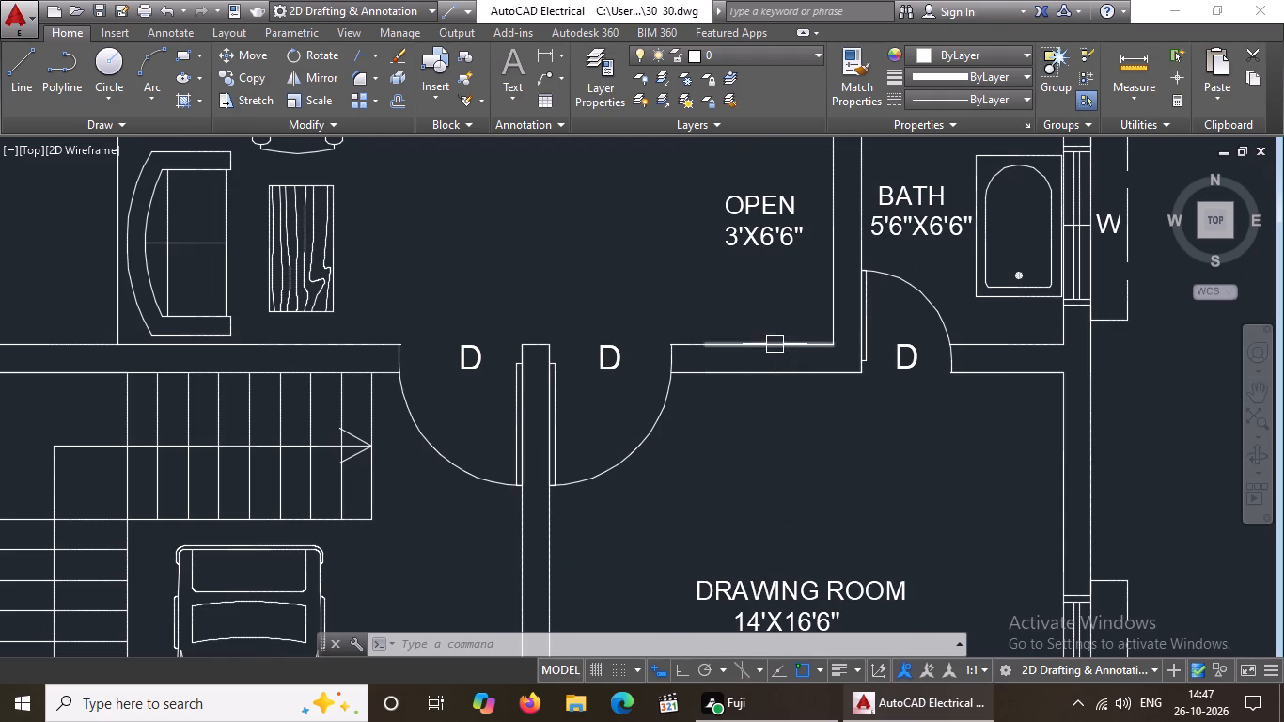
Examine the furnished plan around the T.V LOUNGE, KITCHEN, BATH and DRAWING ROOM doors against the neighbouring plans.
middle_click_drag(716, 361, 716, 455)
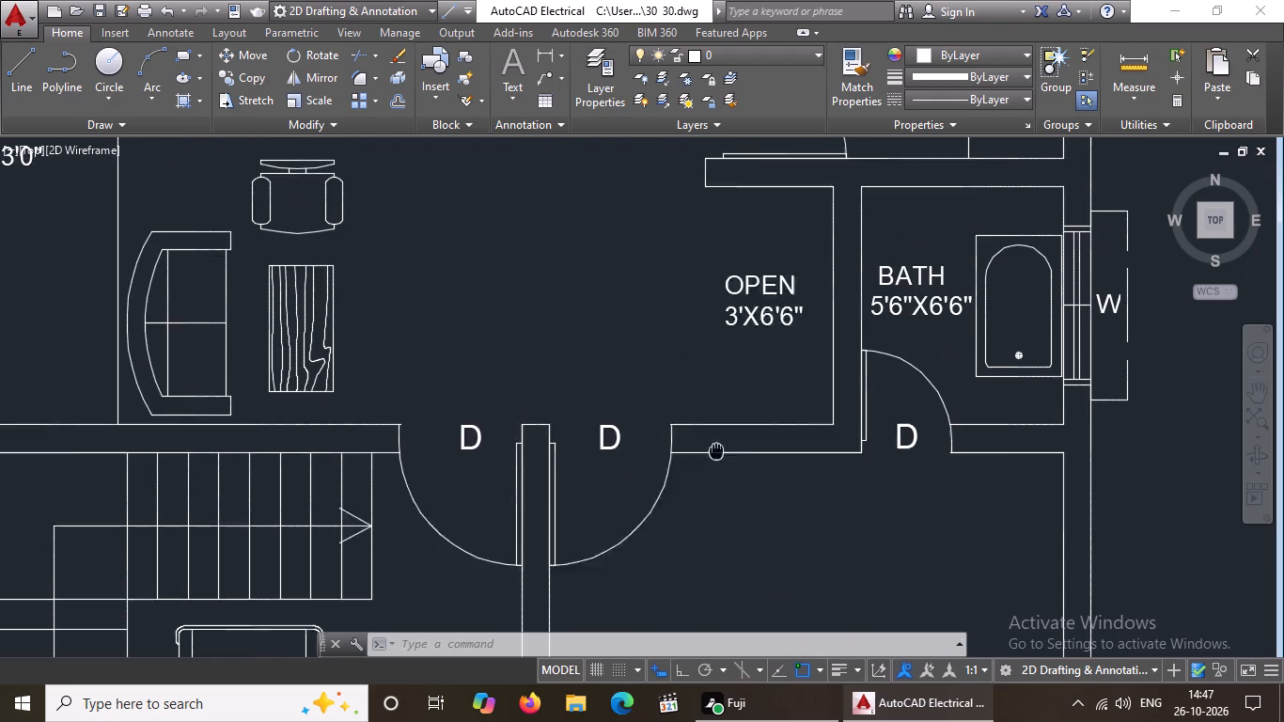
middle_click_drag(716, 455, 716, 463)
scroll(720, 432, "down", 3)
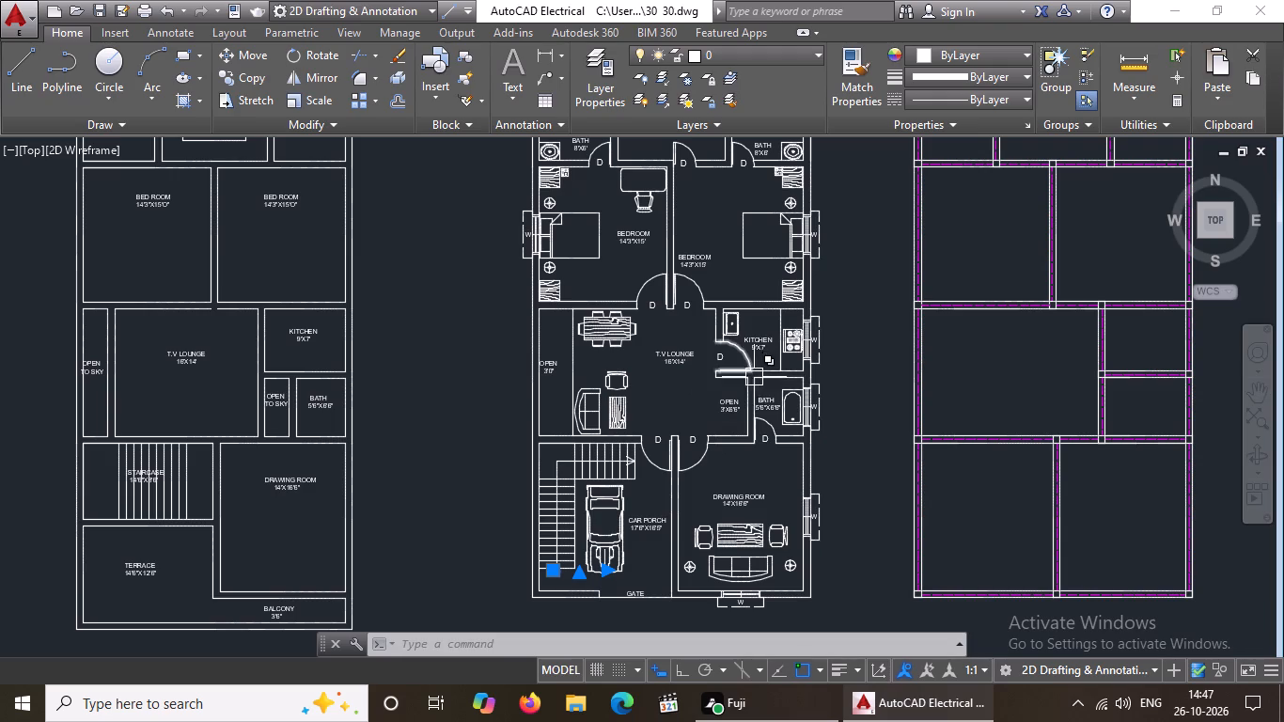
scroll(744, 447, "up", 2)
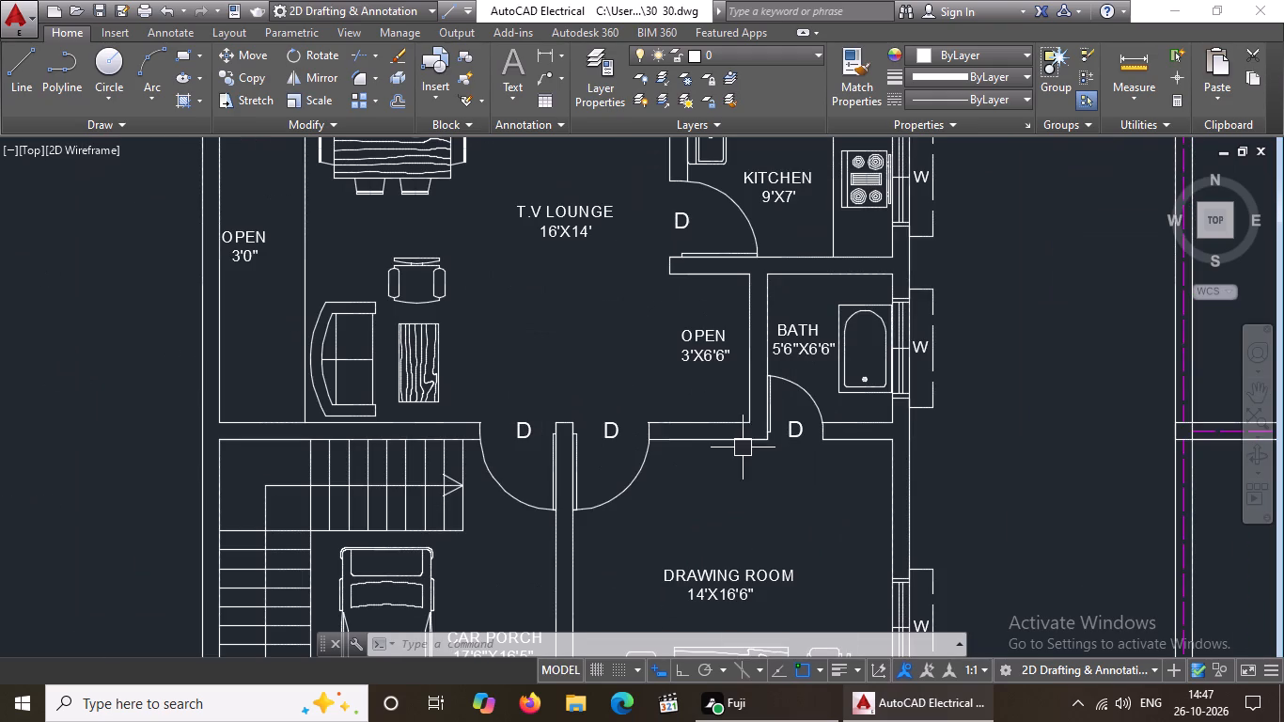
middle_click_drag(707, 447, 702, 524)
scroll(702, 476, "down", 1)
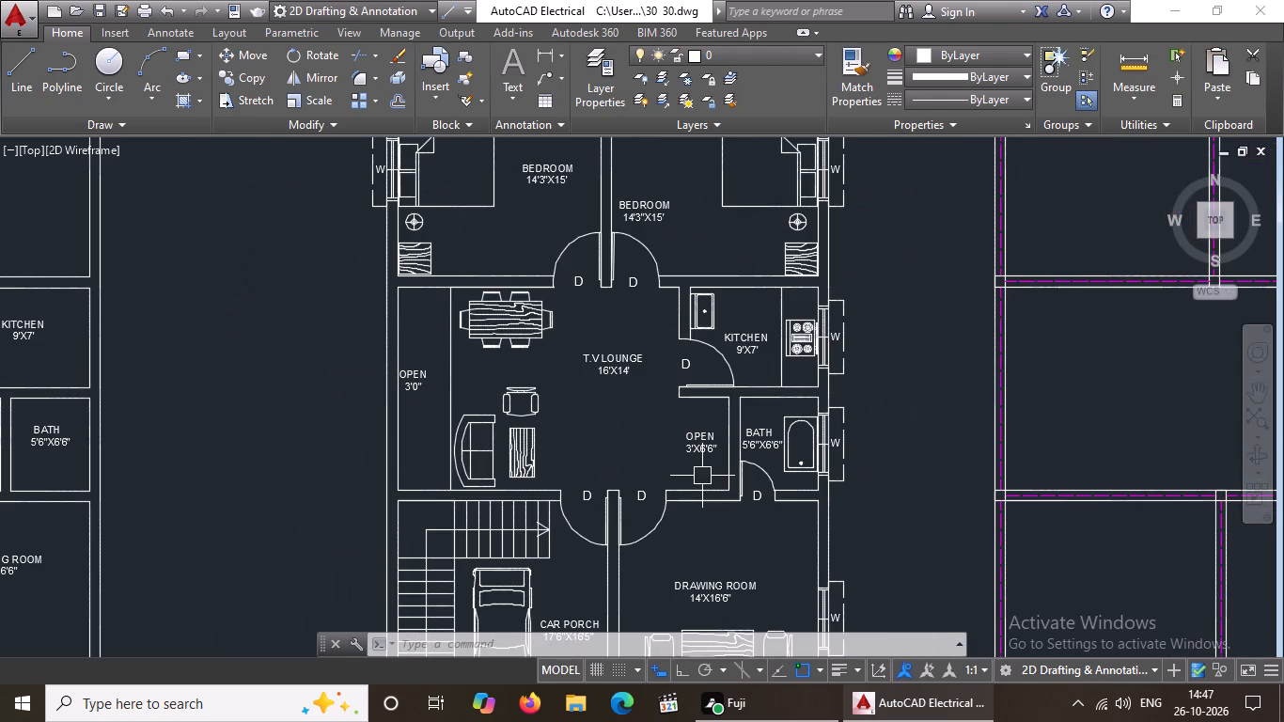
scroll(702, 476, "down", 2)
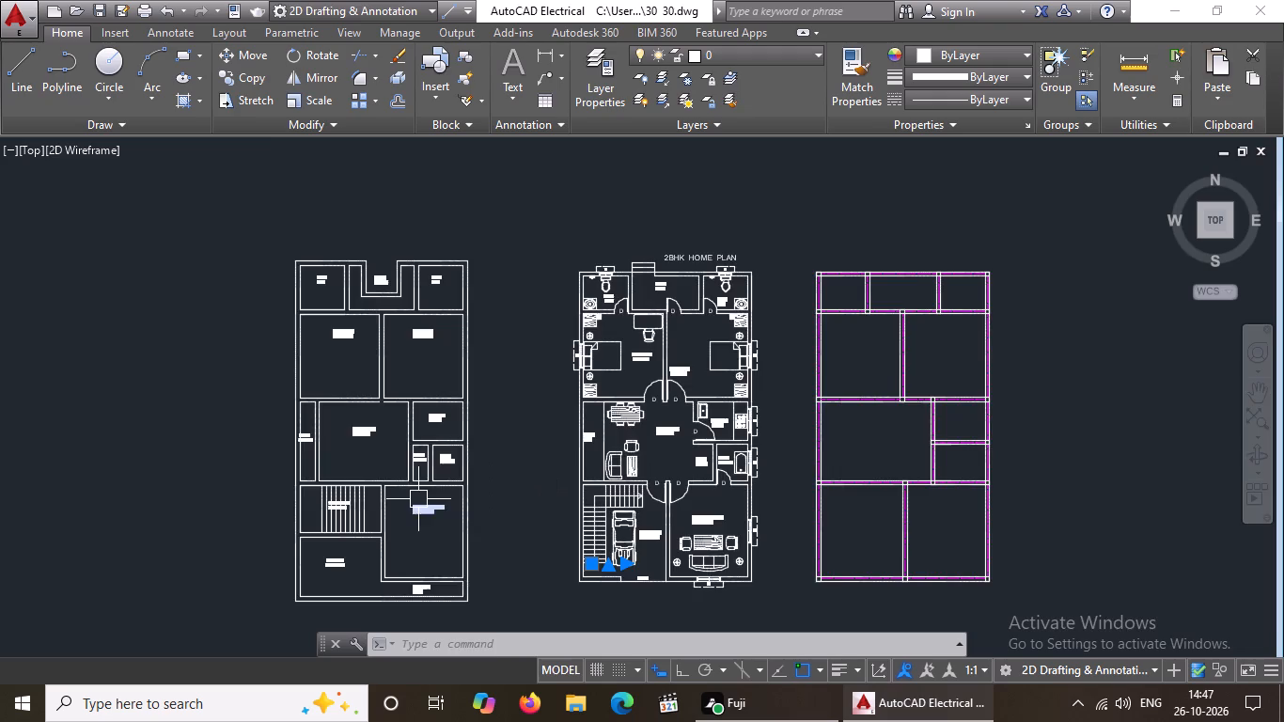
With Ortho on, draw a horizontal line through the STAIRCASE in the unfurnished plan, from the west wall's midpoint to the easternmost tread line.
scroll(415, 499, "up", 1)
middle_click_drag(403, 488, 464, 377)
scroll(428, 545, "up", 1)
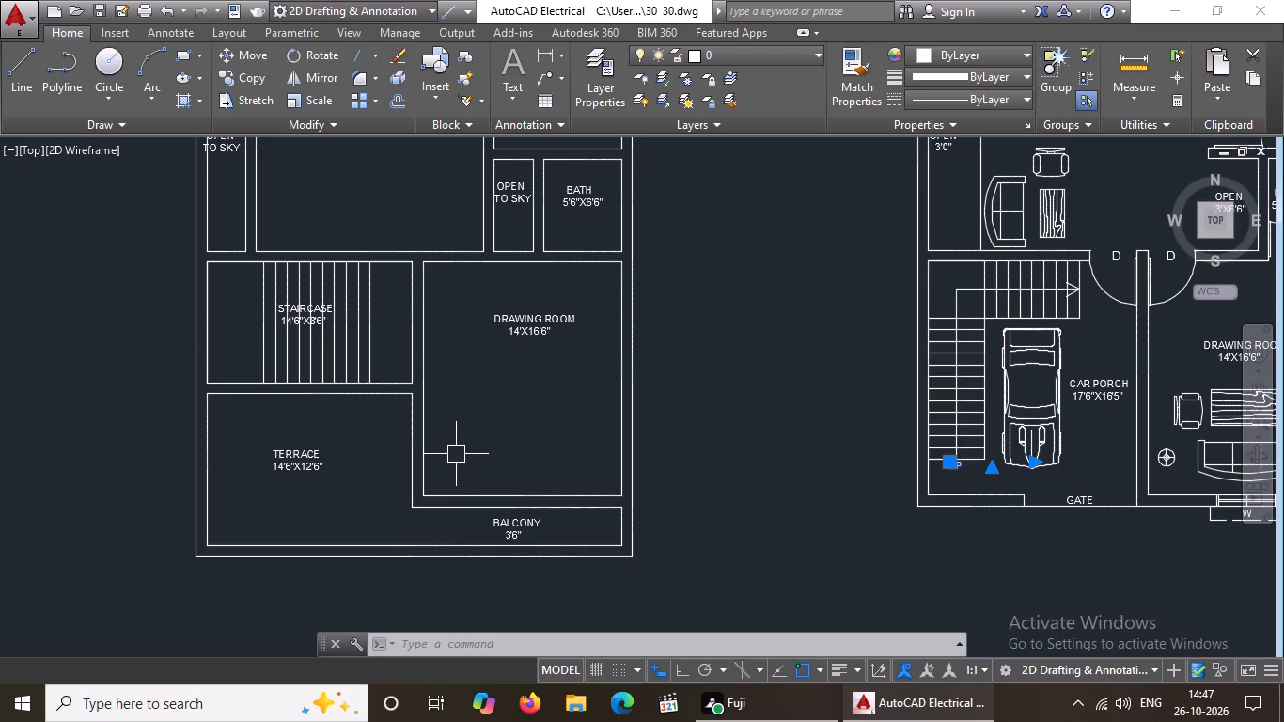
middle_click_drag(456, 454, 437, 580)
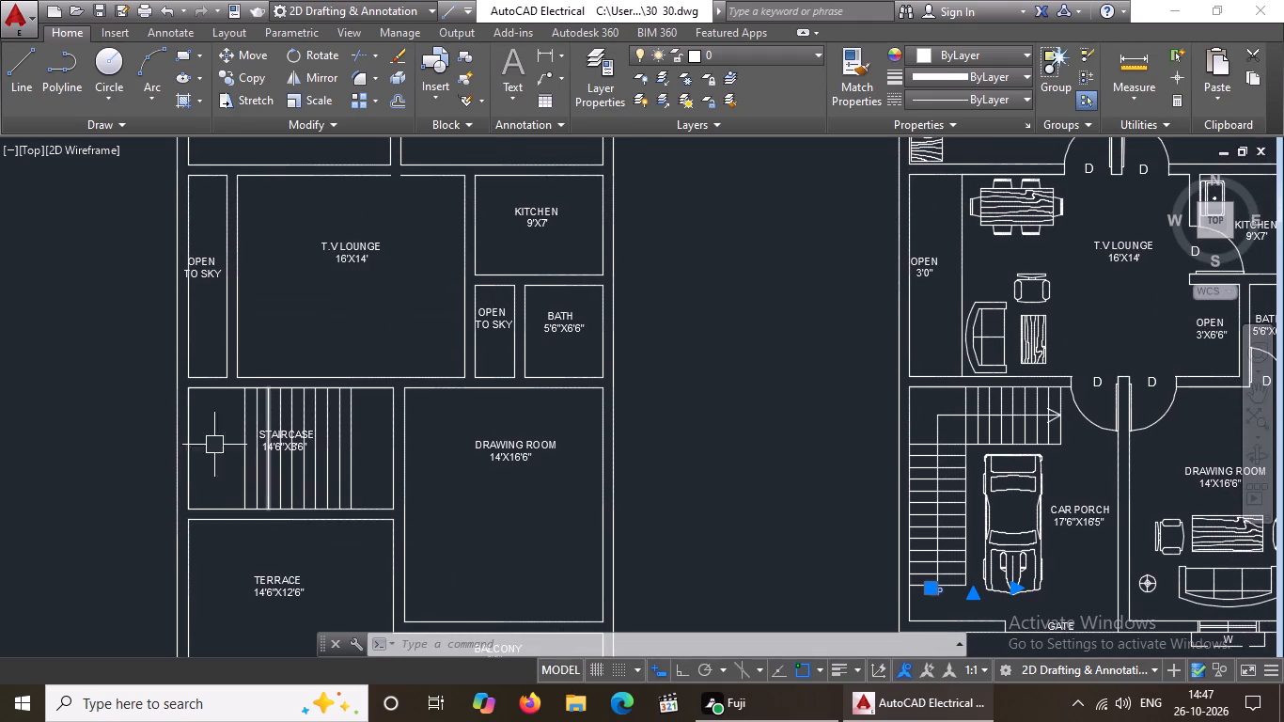
left_click(31, 57)
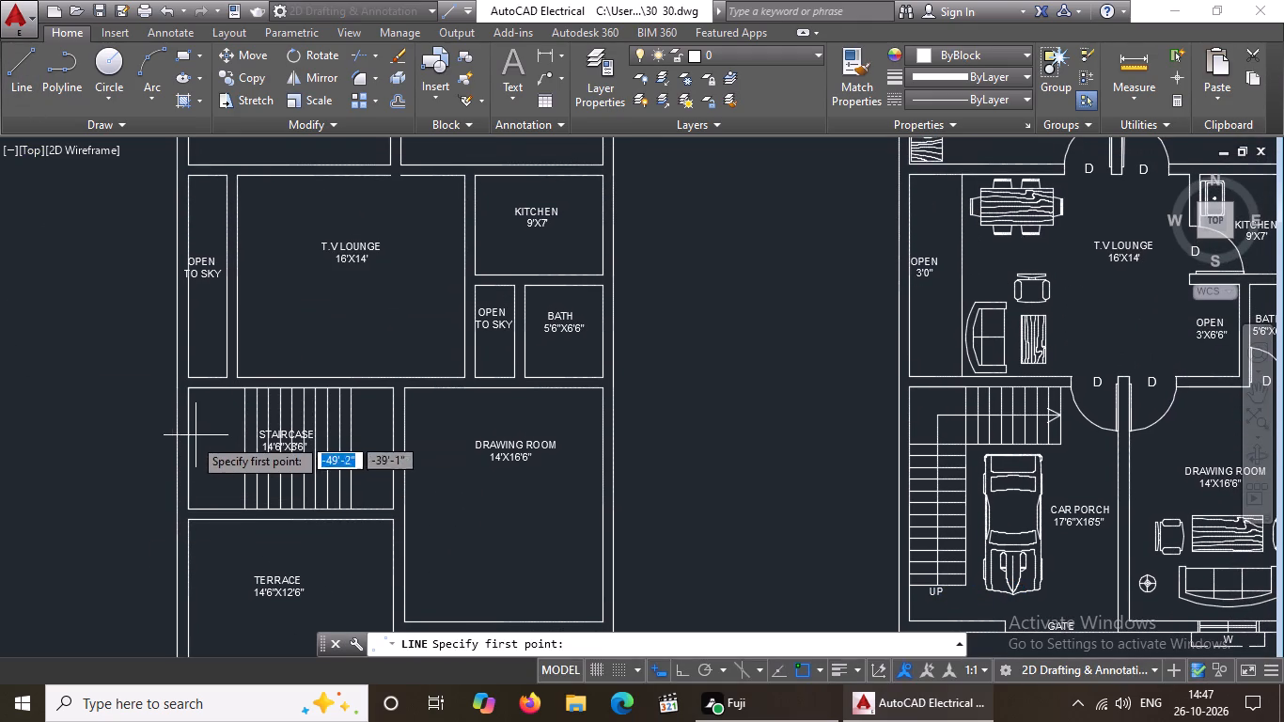
left_click(188, 442)
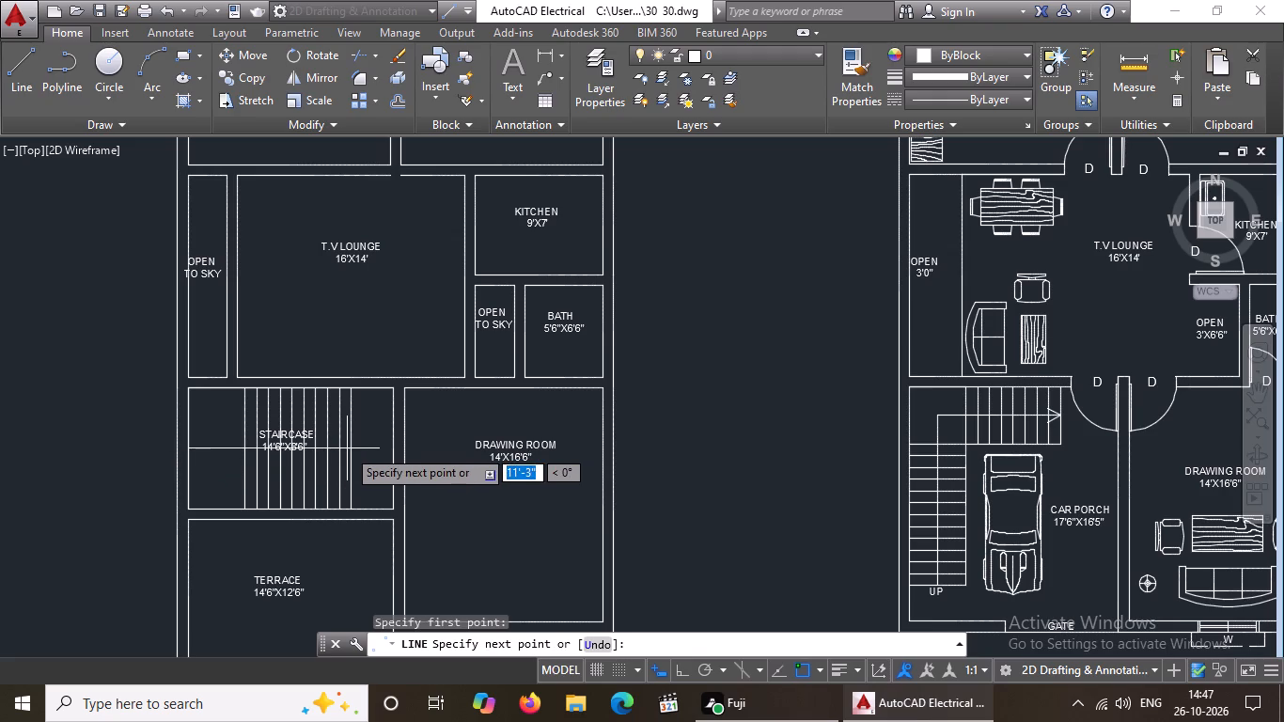
left_click(683, 665)
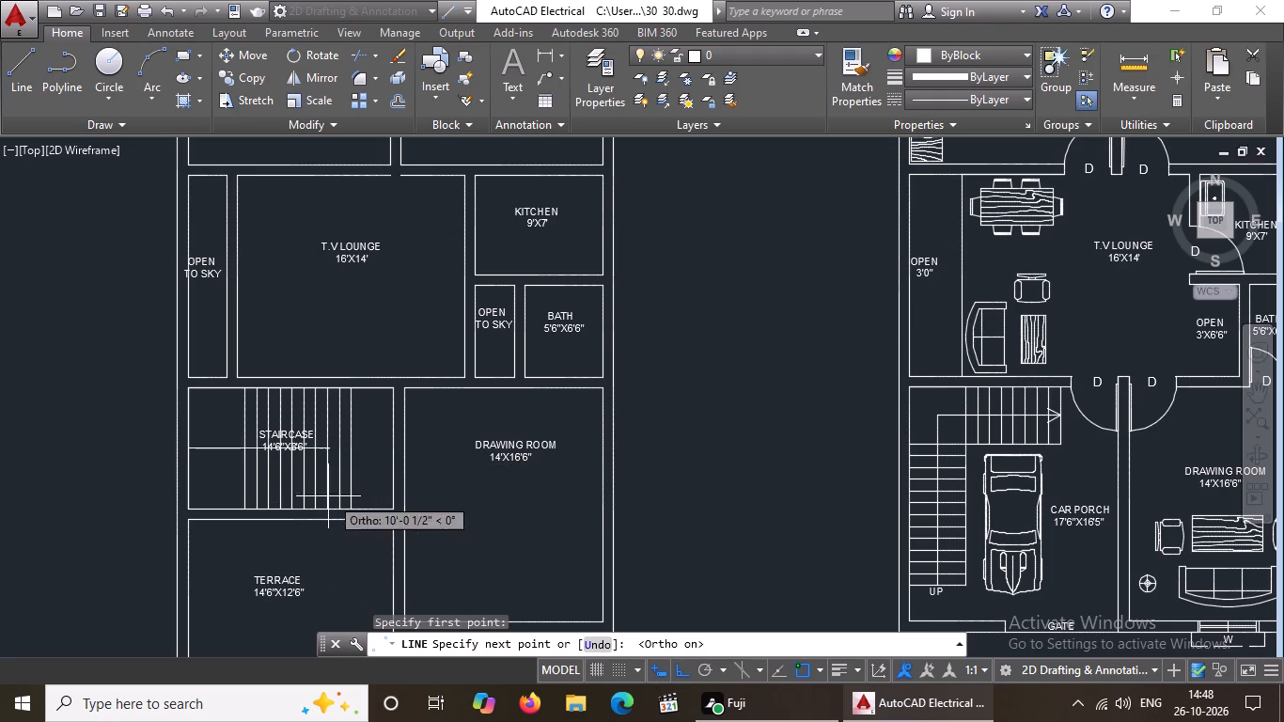
scroll(351, 445, "up", 2)
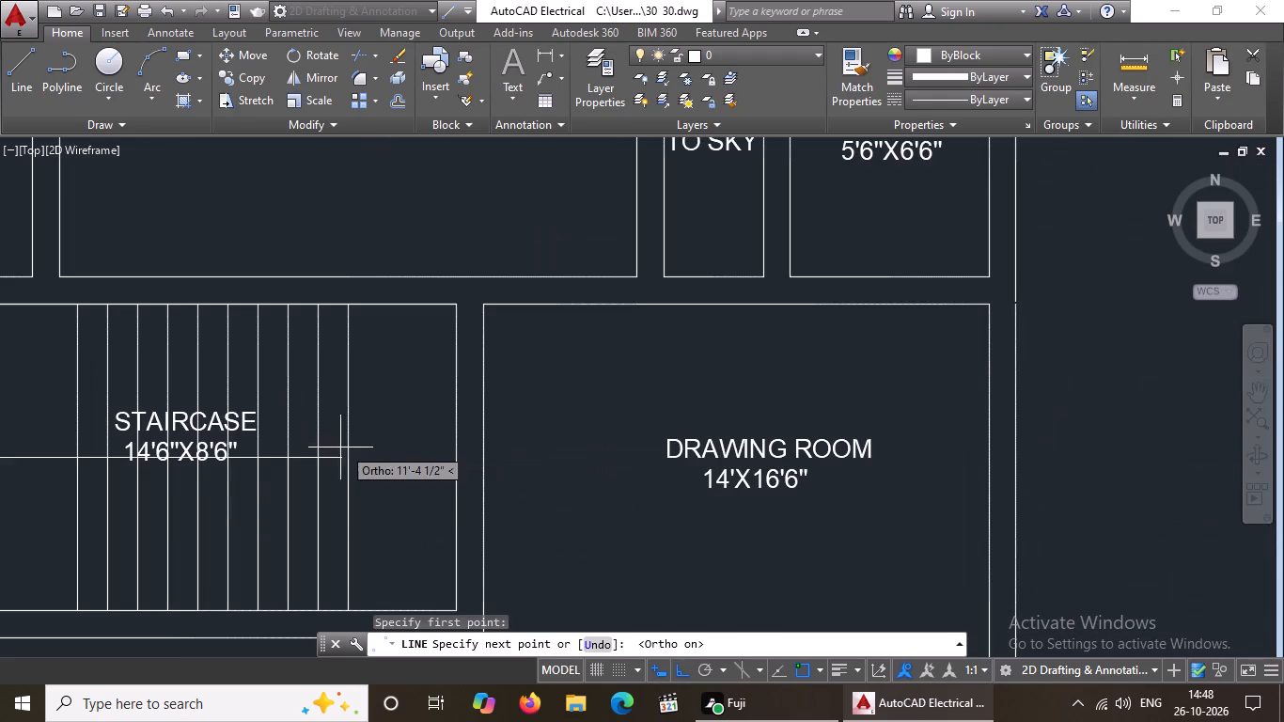
left_click_drag(349, 464, 385, 464)
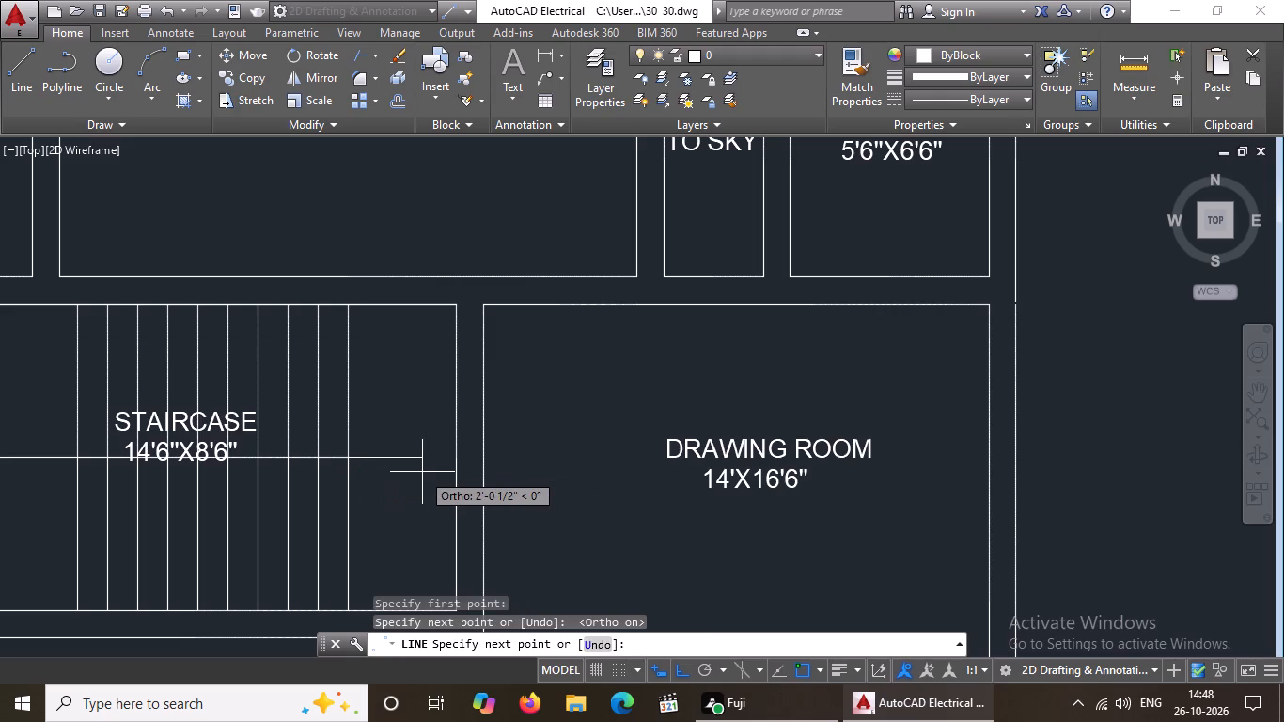
key("Escape")
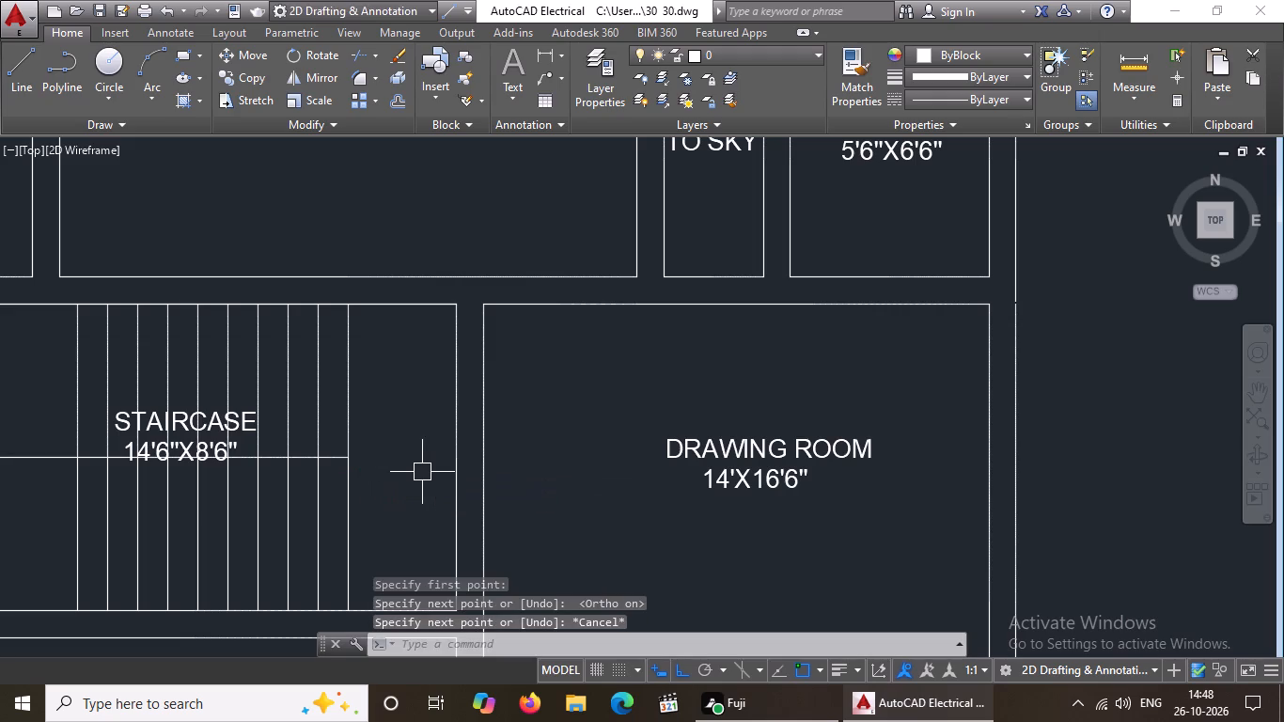
scroll(423, 470, "down", 1)
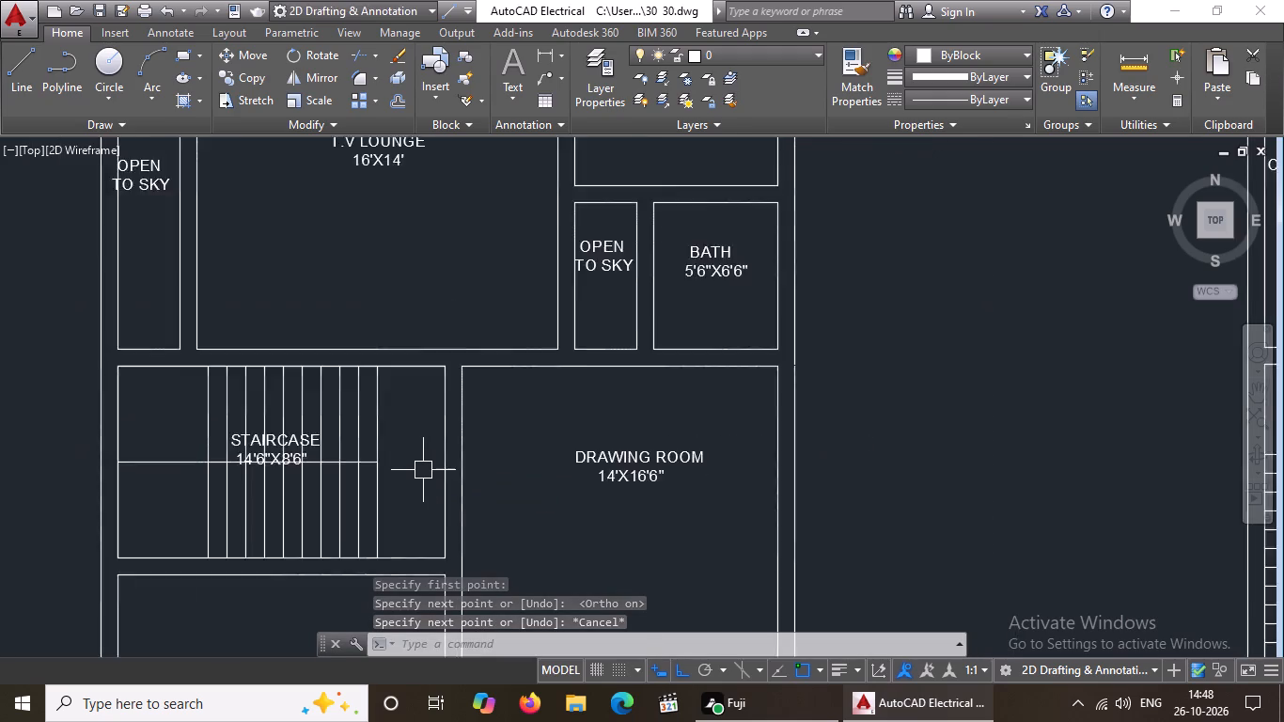
scroll(423, 470, "down", 2)
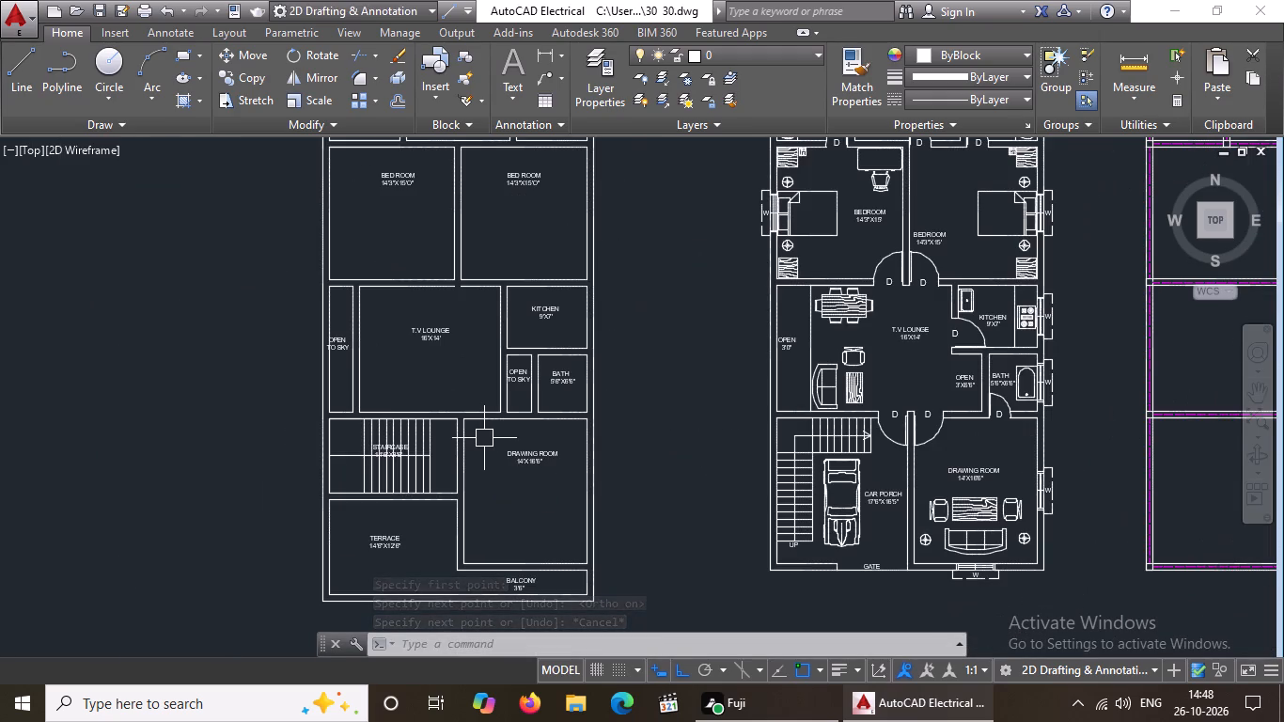
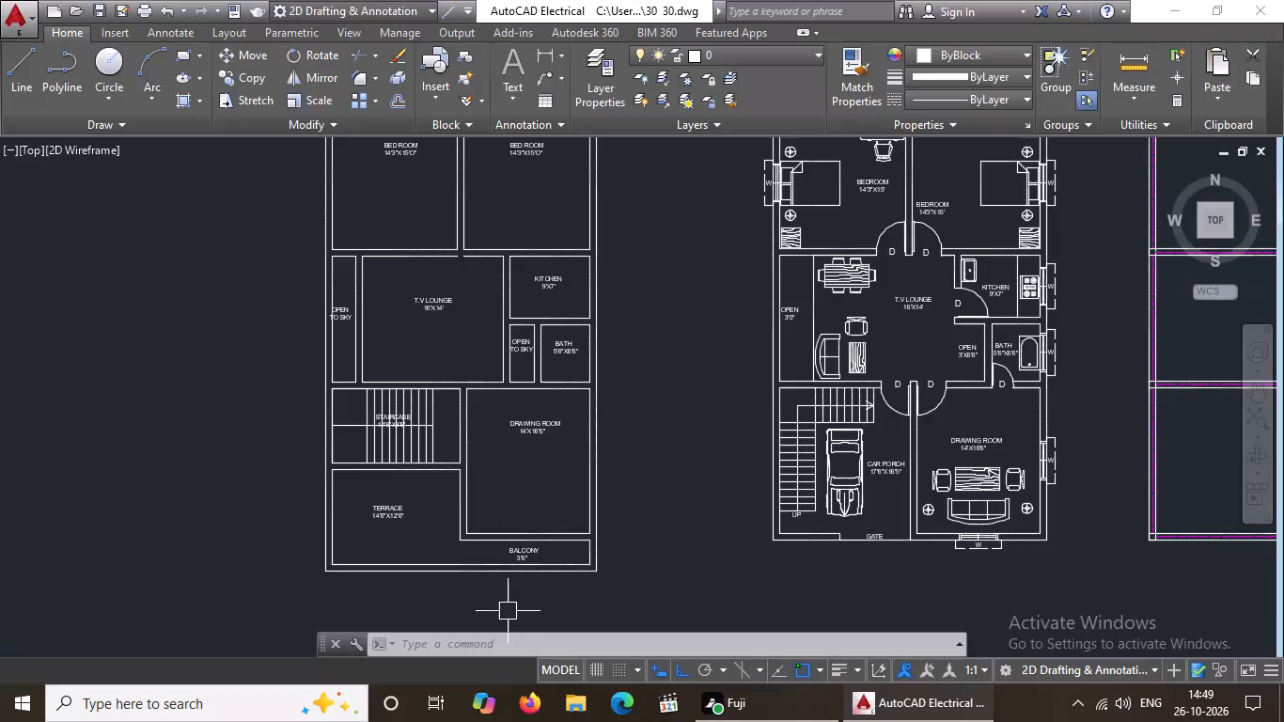
Insert the Door - Imperial and Door - Metric blocks between the unfurnished and furnished plans, keeping the metric door just below the imperial one.
scroll(502, 602, "up", 1)
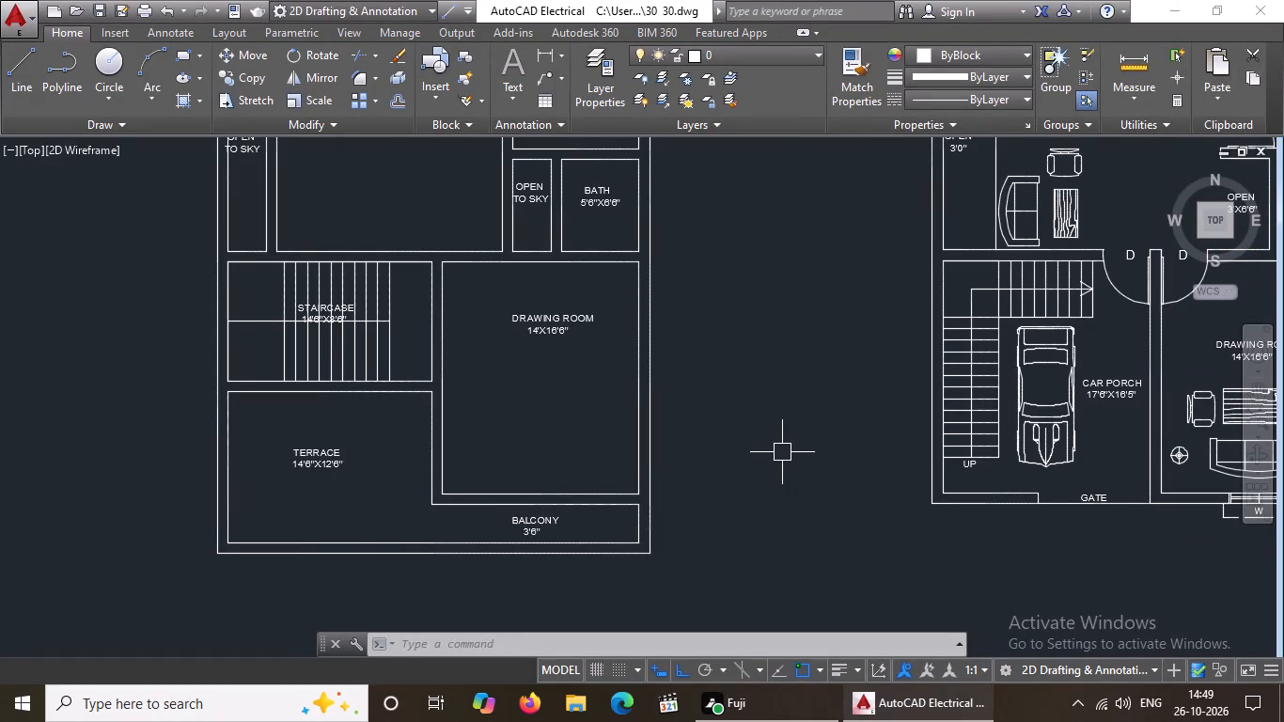
type("TP")
key("Return")
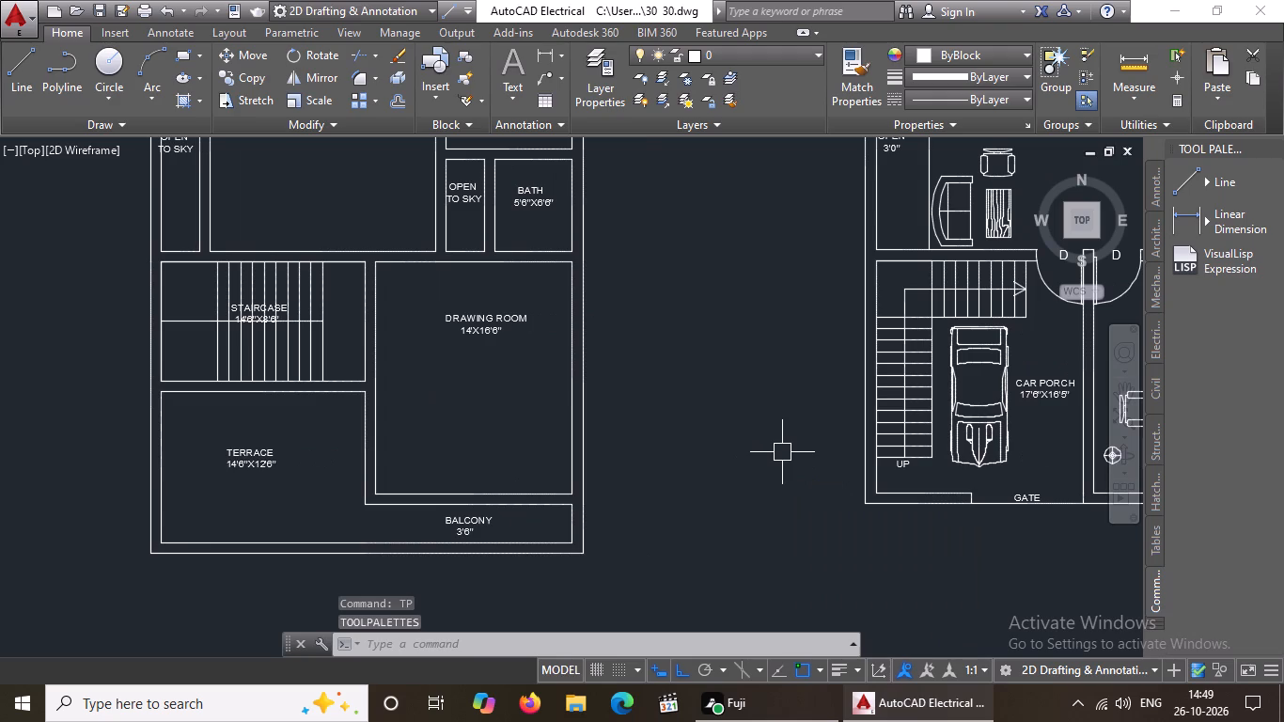
left_click(1154, 249)
left_click_drag(1230, 267, 708, 268)
left_click_drag(1232, 603, 830, 526)
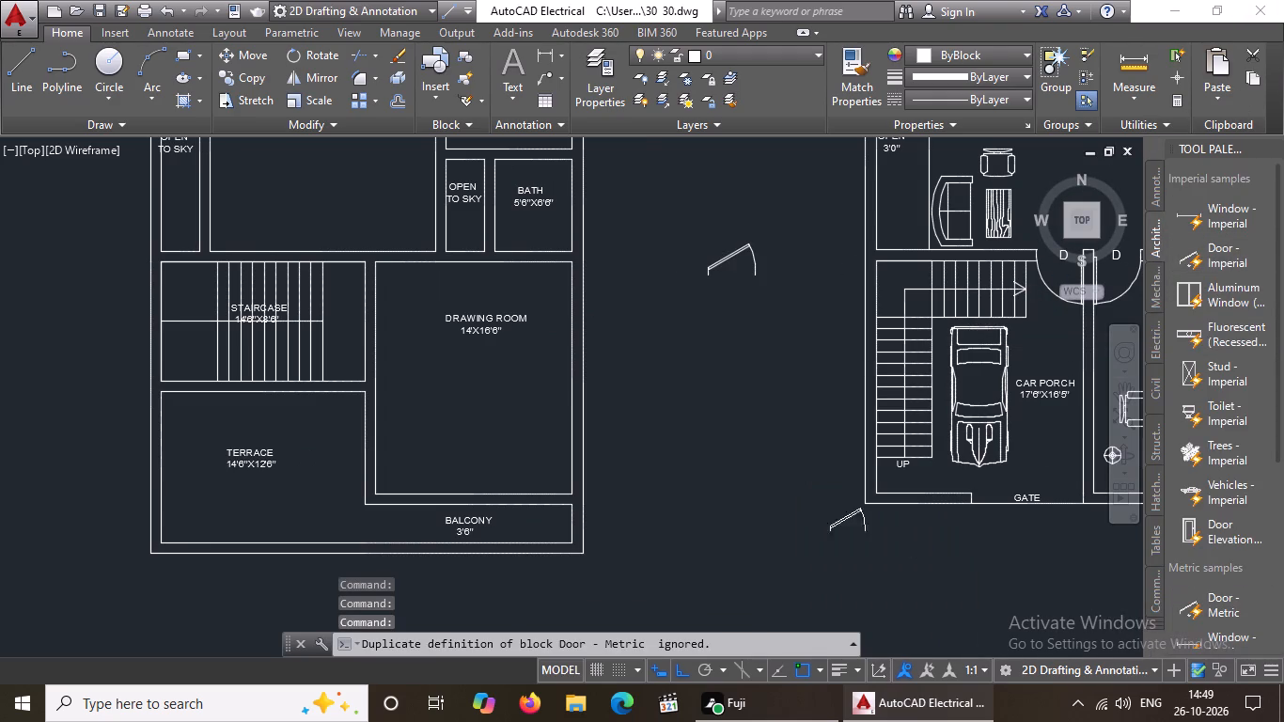
left_click_drag(830, 526, 651, 349)
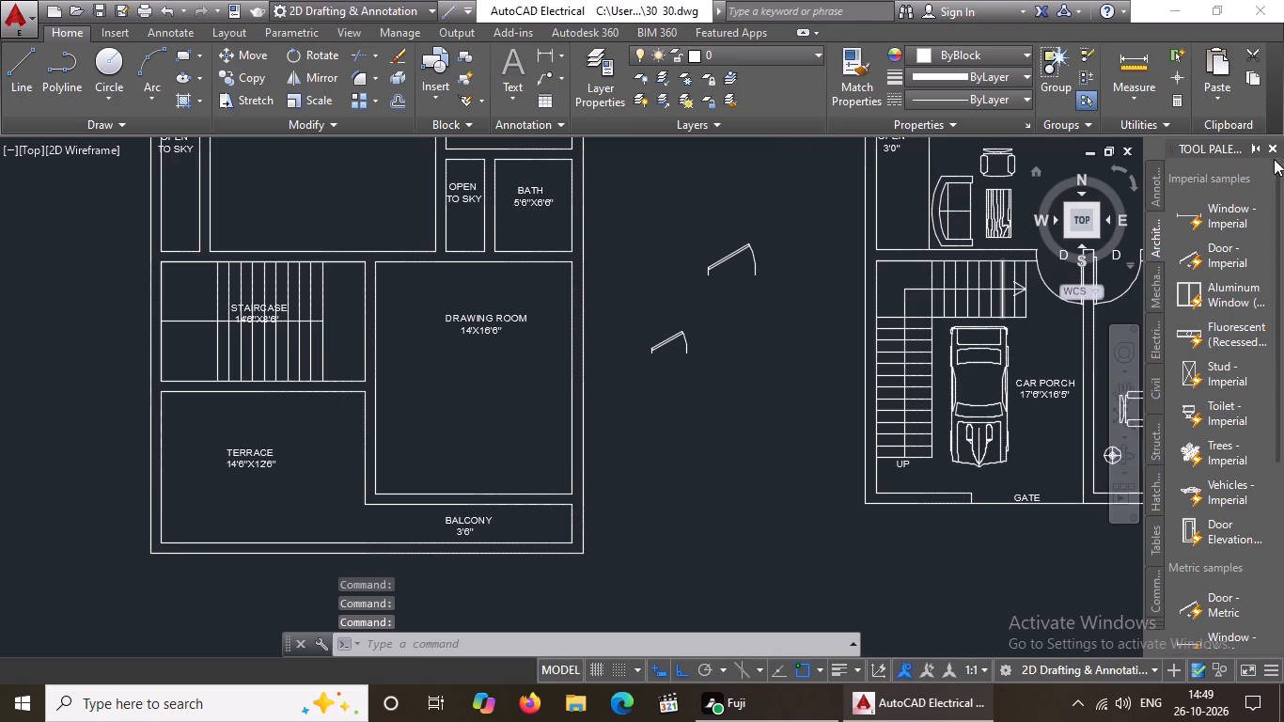
left_click(1274, 145)
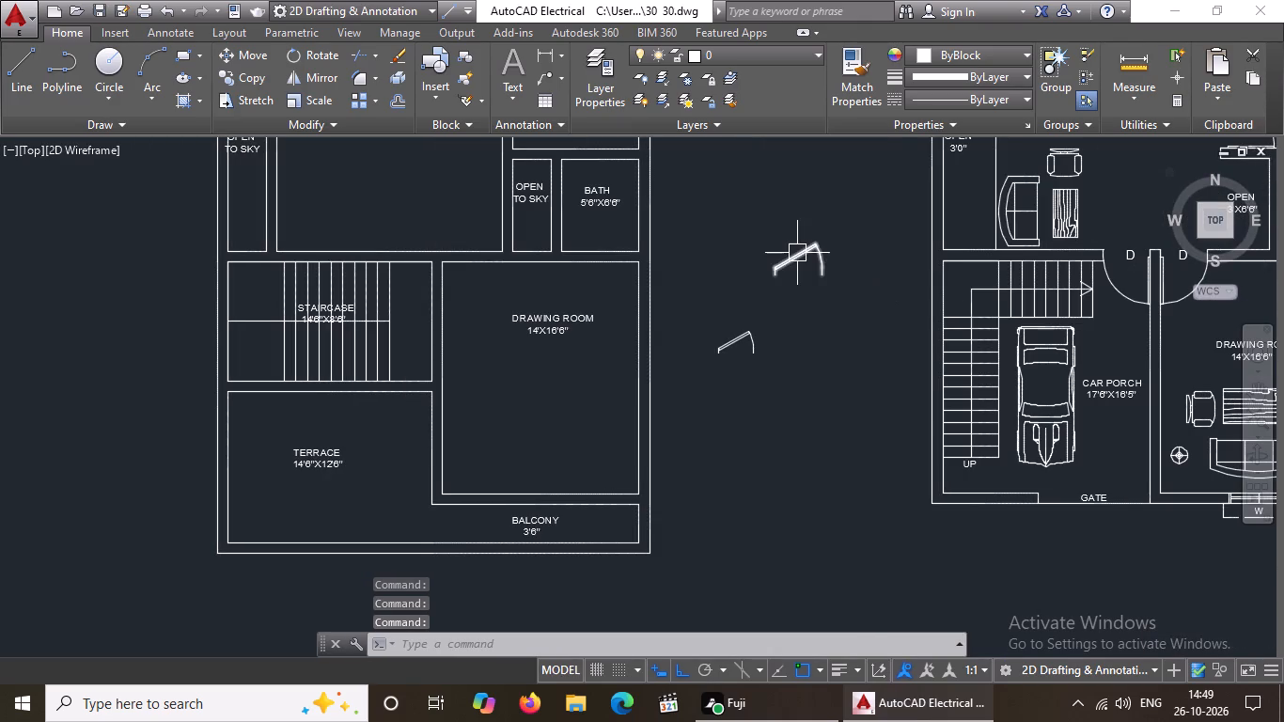
Set the opening angle of both inserted door blocks to Open 90º.
left_click(796, 252)
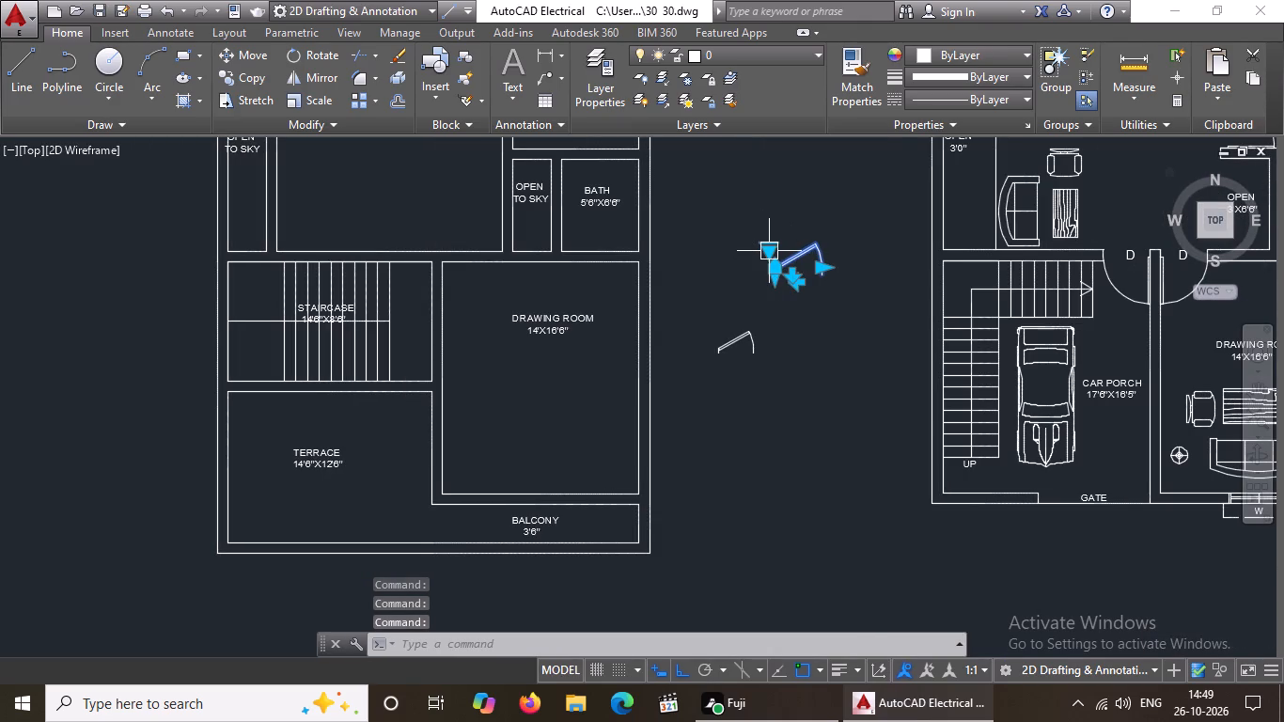
left_click(764, 247)
left_click(791, 325)
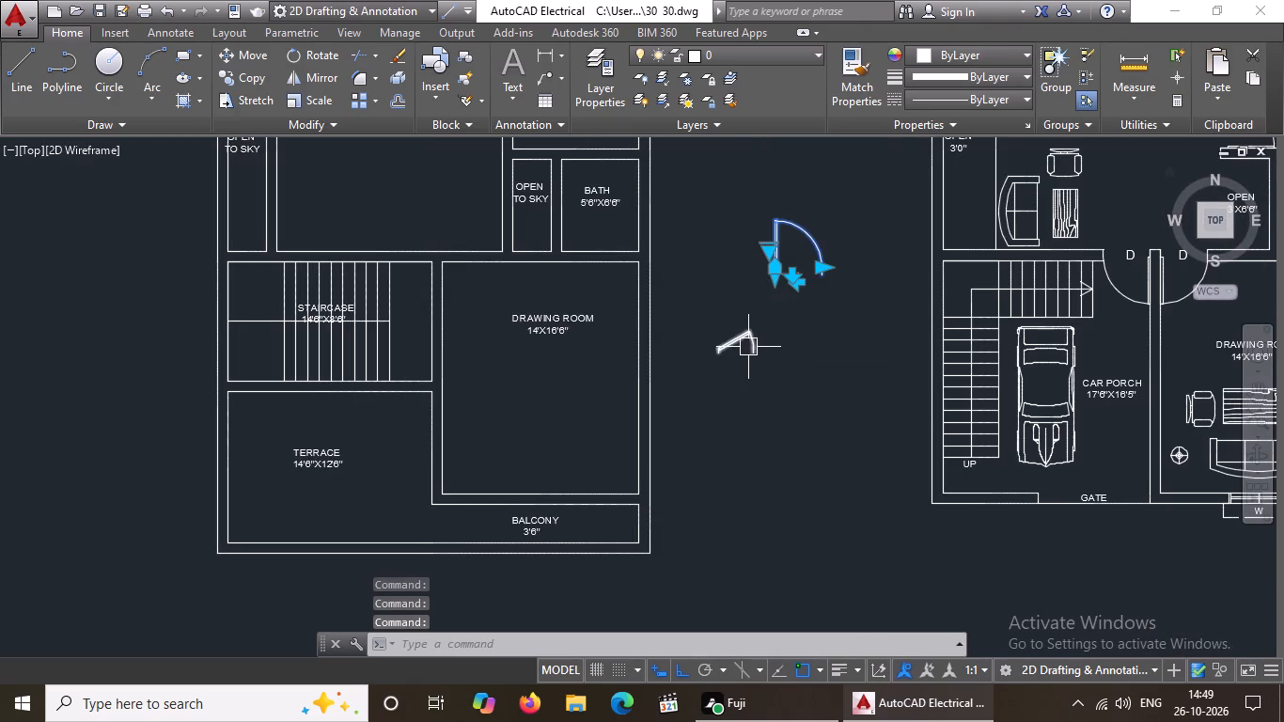
left_click(740, 344)
left_click(712, 333)
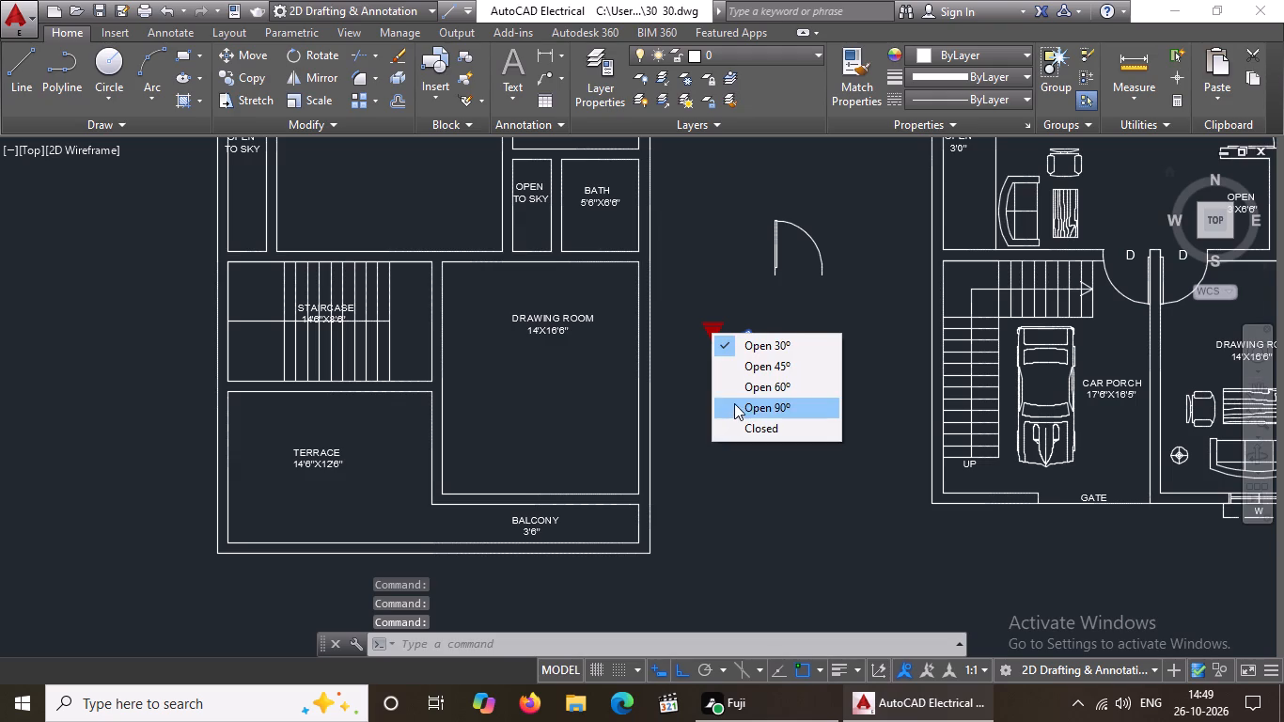
left_click(734, 402)
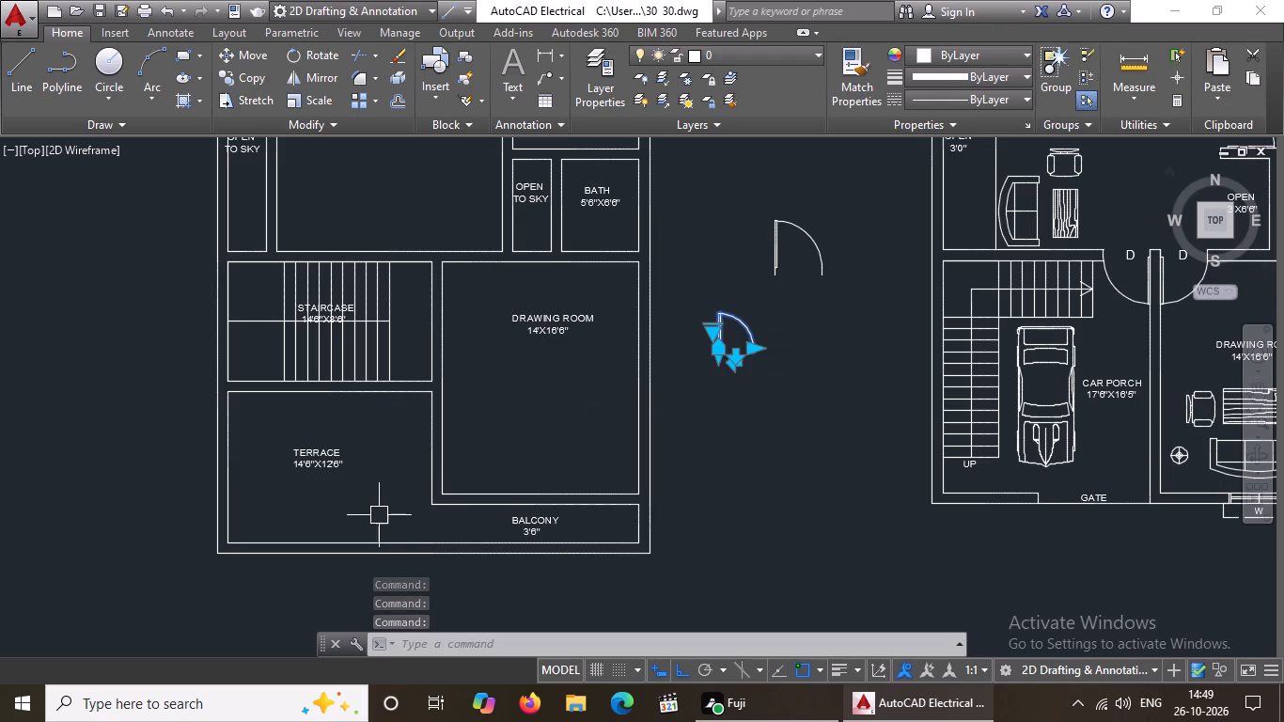
Flip the larger door block vertically so that its leaf swings downward.
middle_click_drag(382, 558, 384, 584)
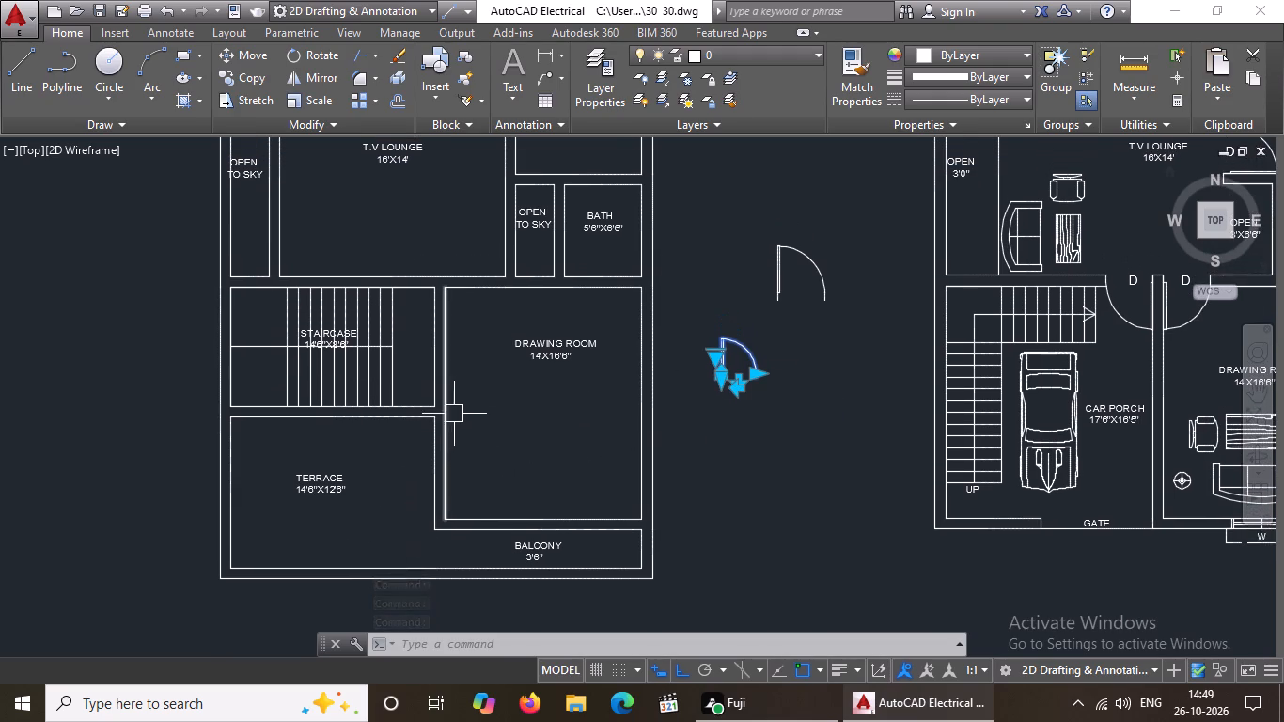
left_click(780, 244)
scroll(791, 261, "up", 3)
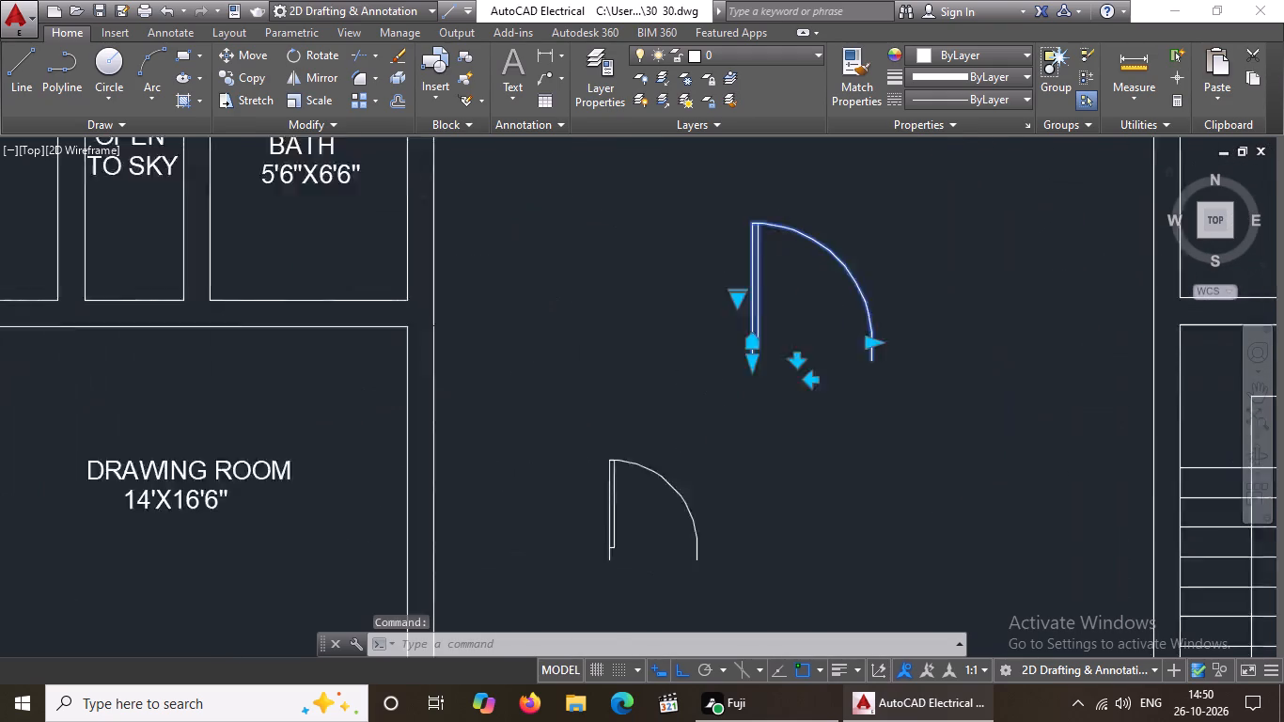
left_click(804, 419)
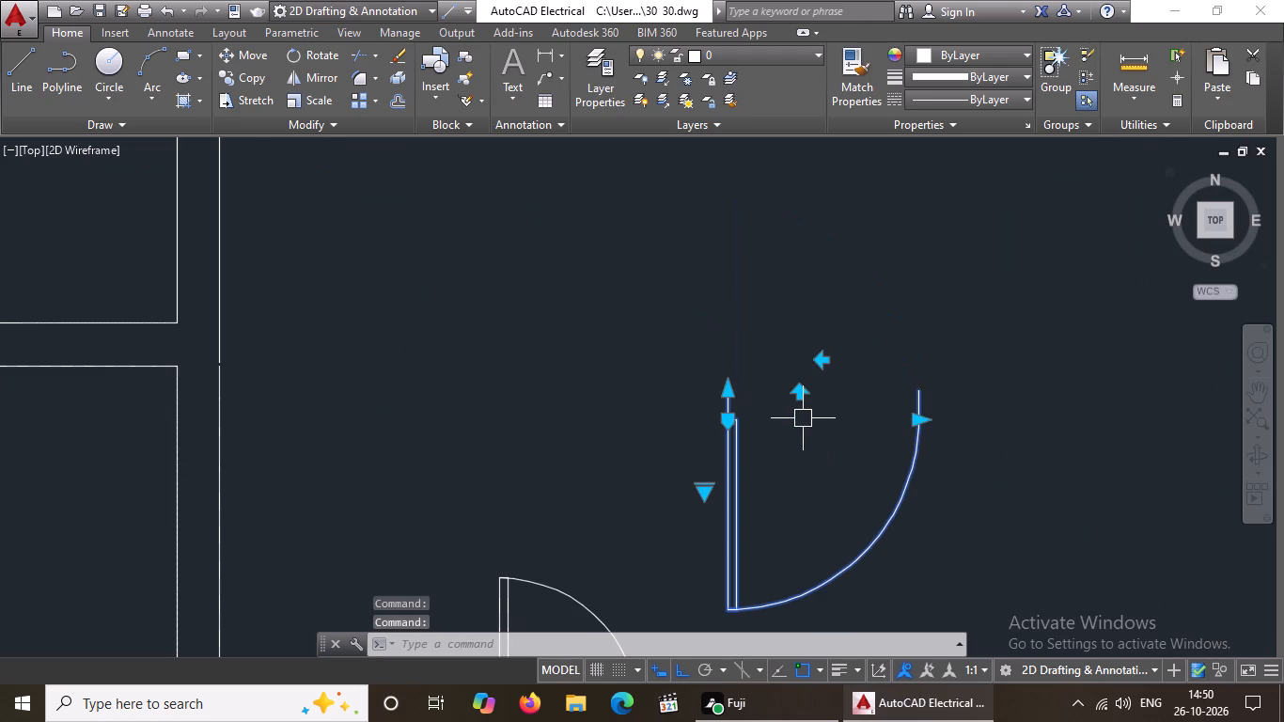
scroll(757, 401, "down", 2)
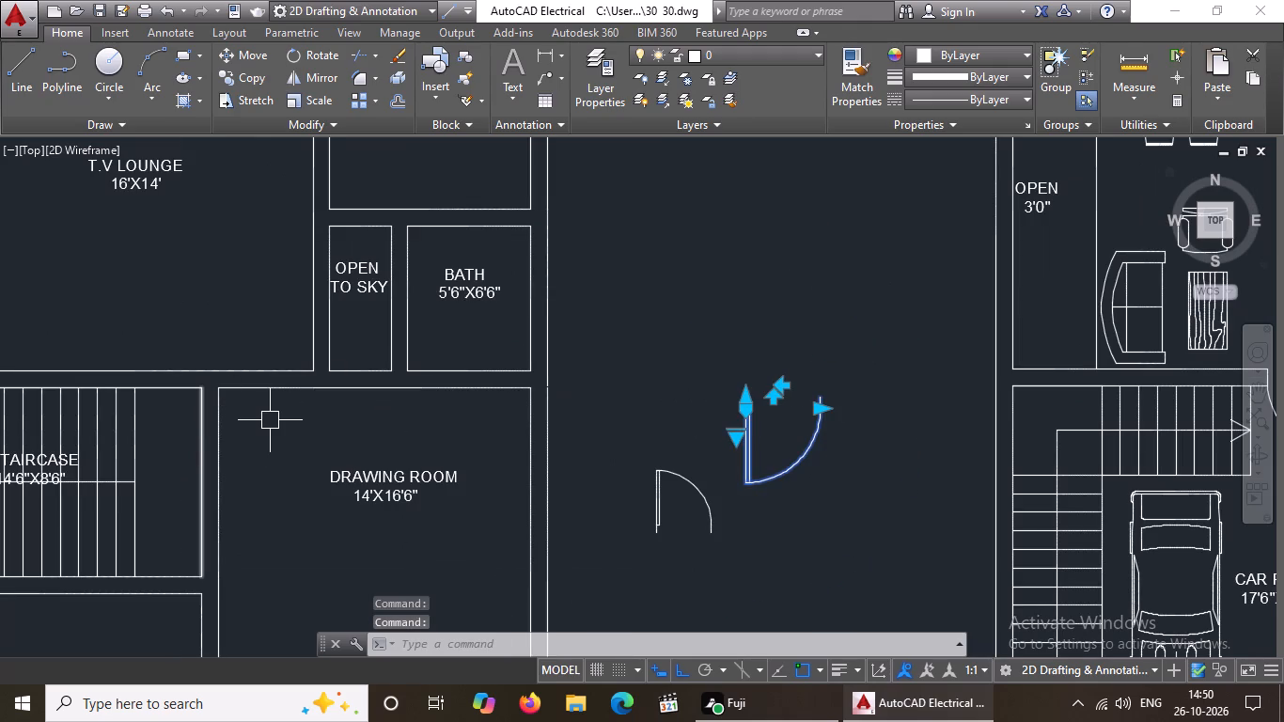
key("Escape")
Extend the DRAWING ROOM's west wall line north across the wall to the T.V LOUNGE's south wall line.
type("EX")
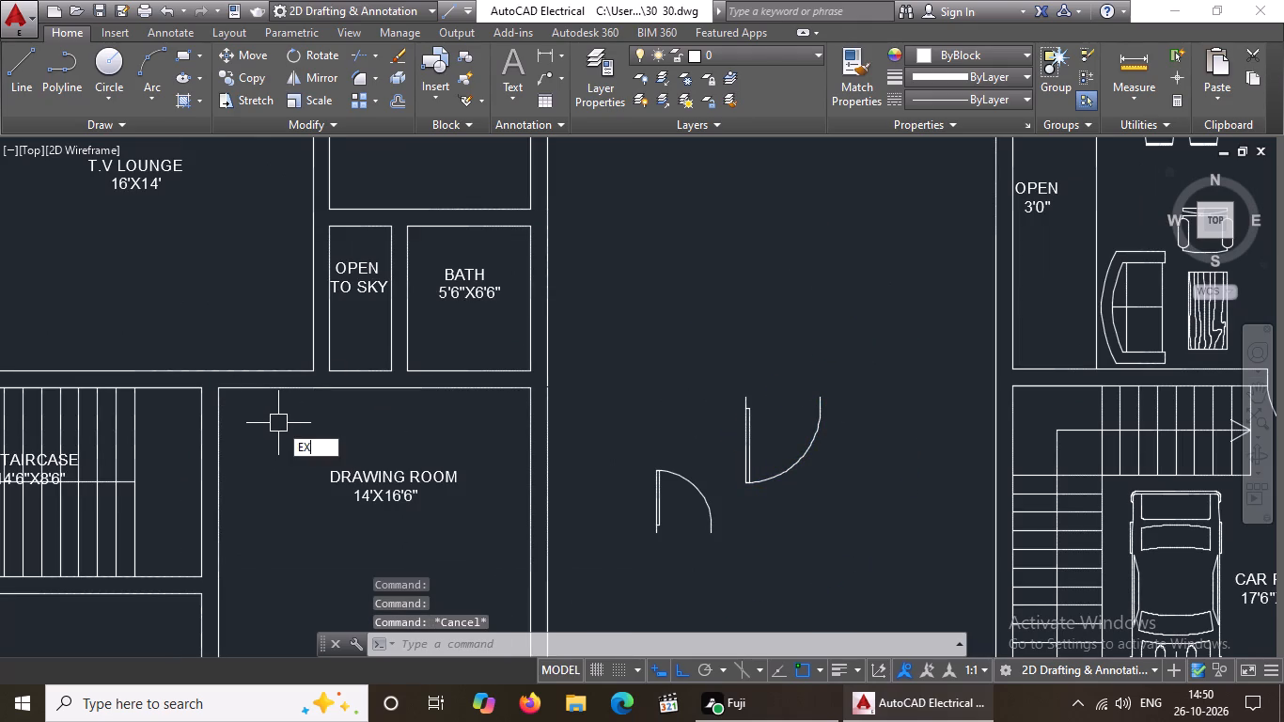
key("space")
key("space")
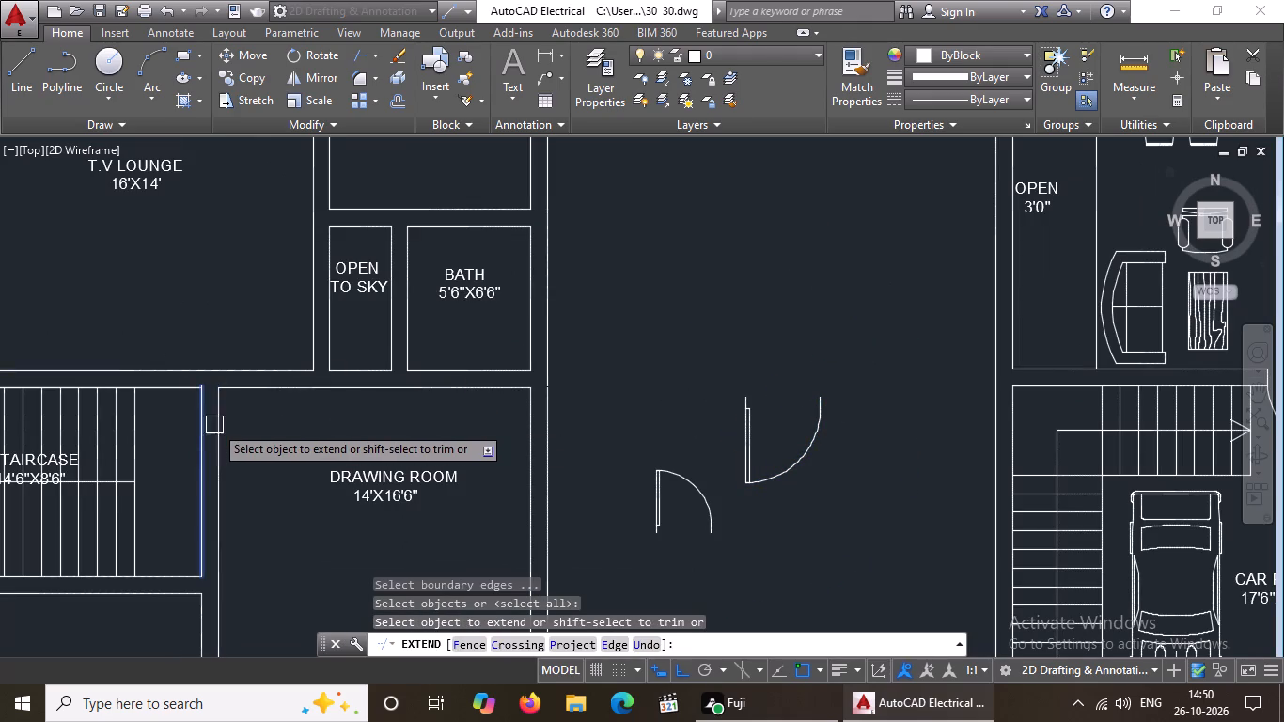
left_click(226, 416)
left_click(223, 405)
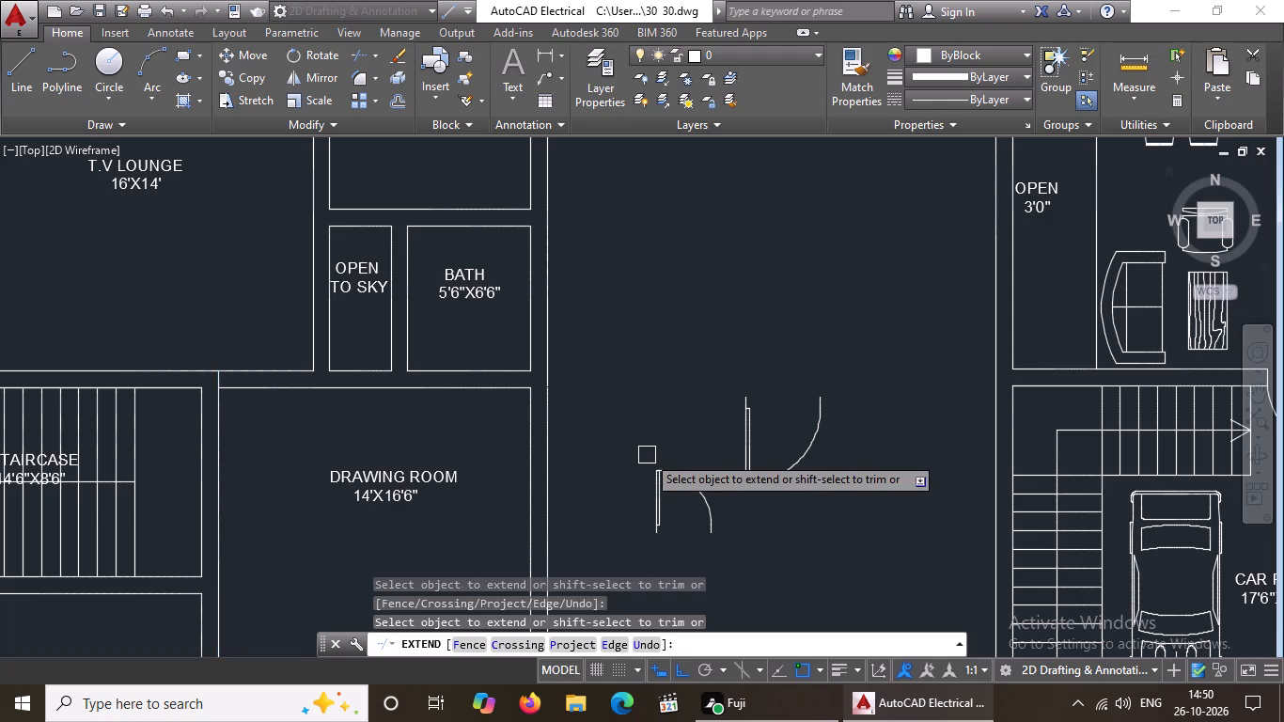
key("Escape")
key("Escape")
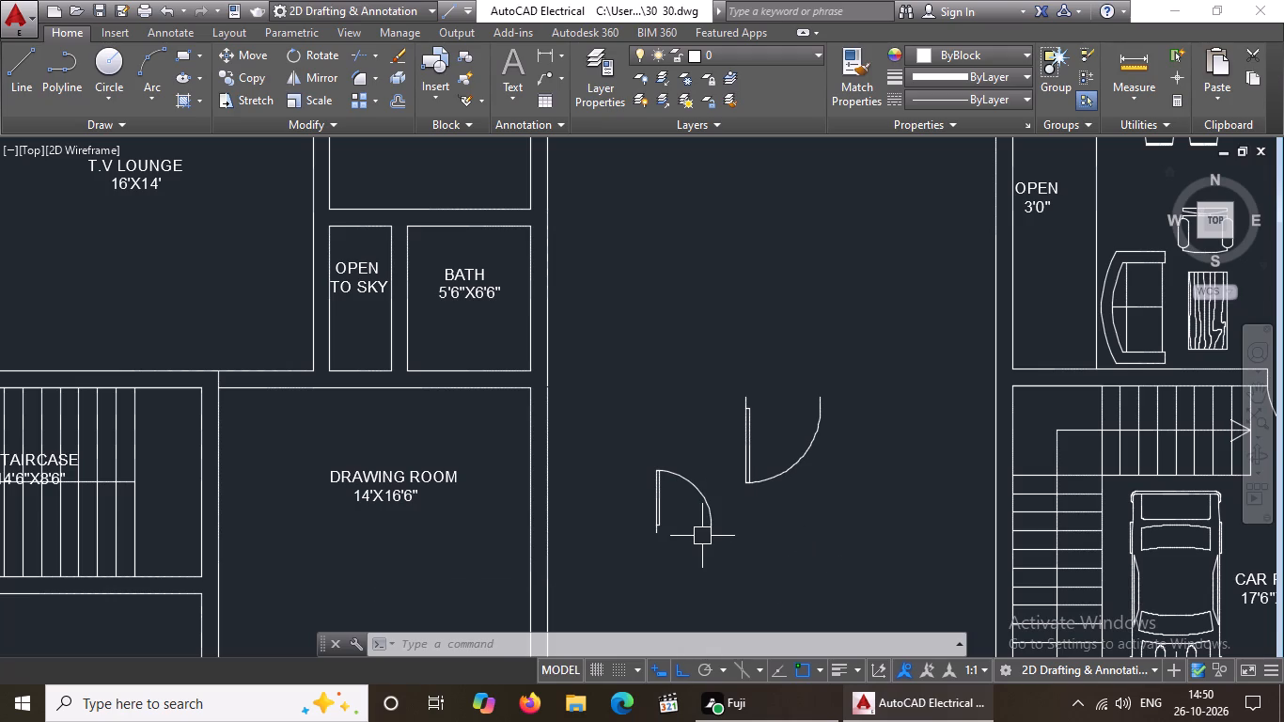
Move the larger door by its upper hinge end to the top of the extended DRAWING ROOM west wall line.
left_click(754, 409)
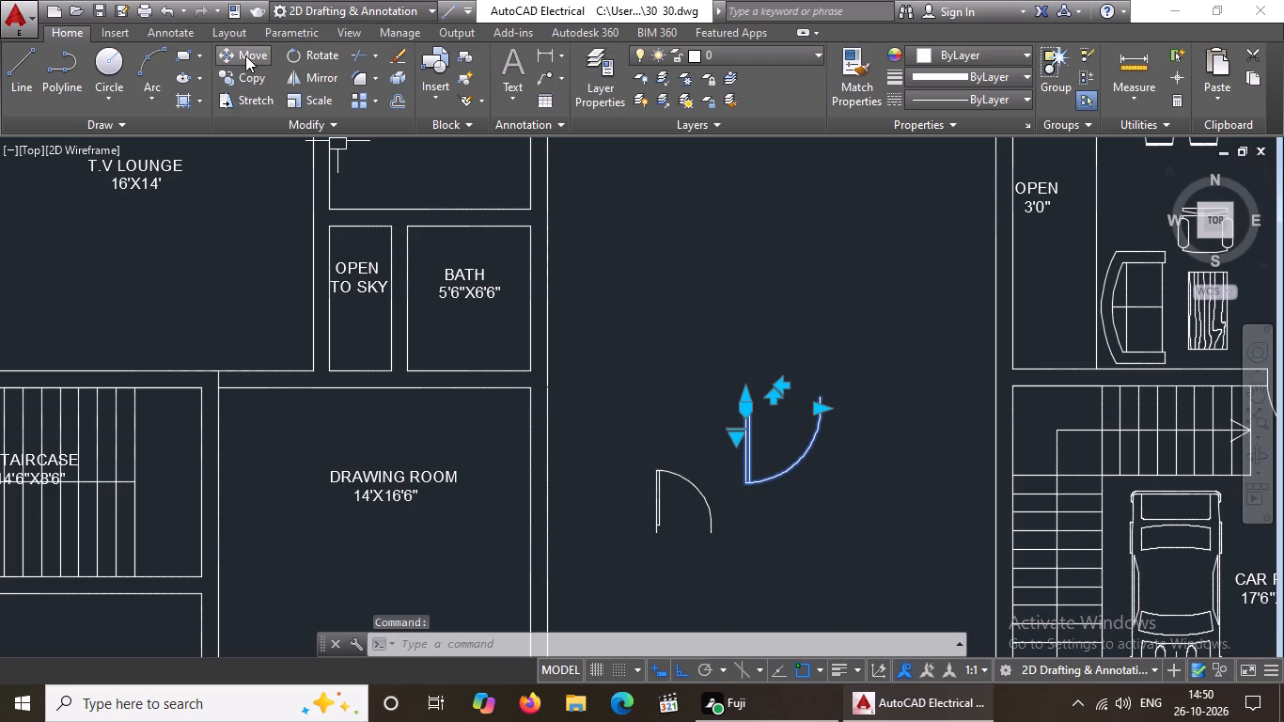
left_click(240, 53)
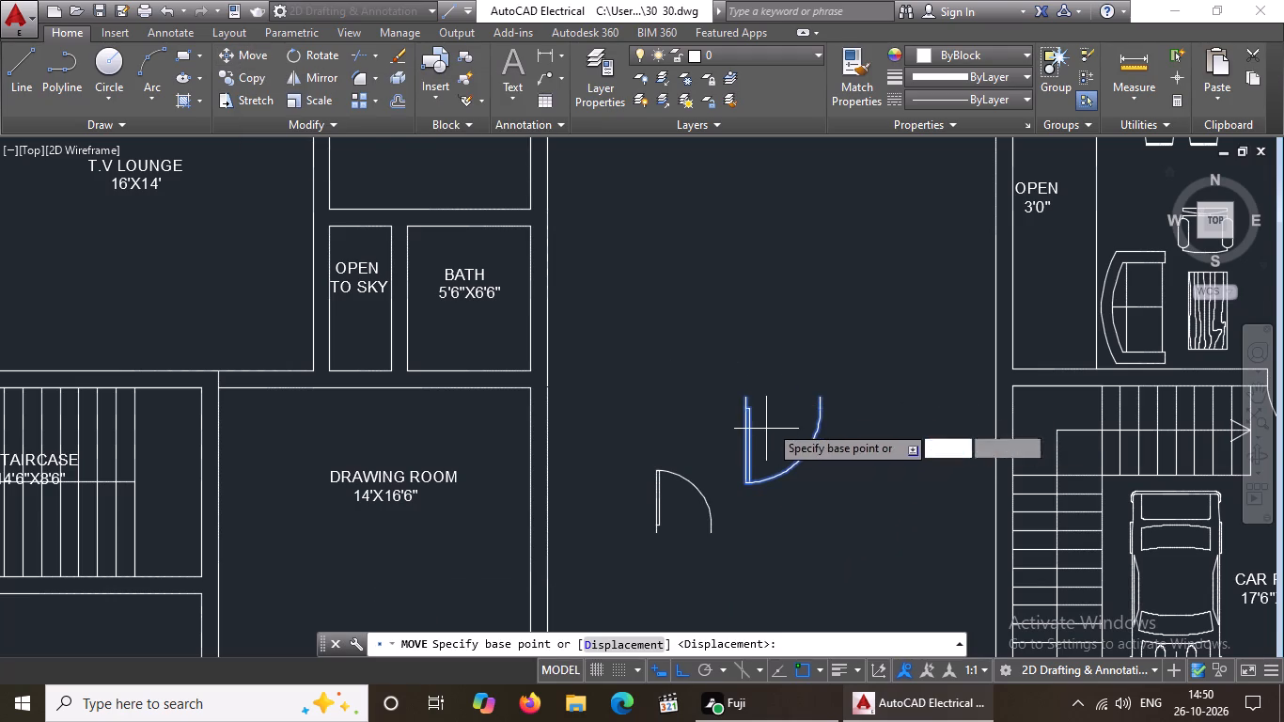
left_click(745, 398)
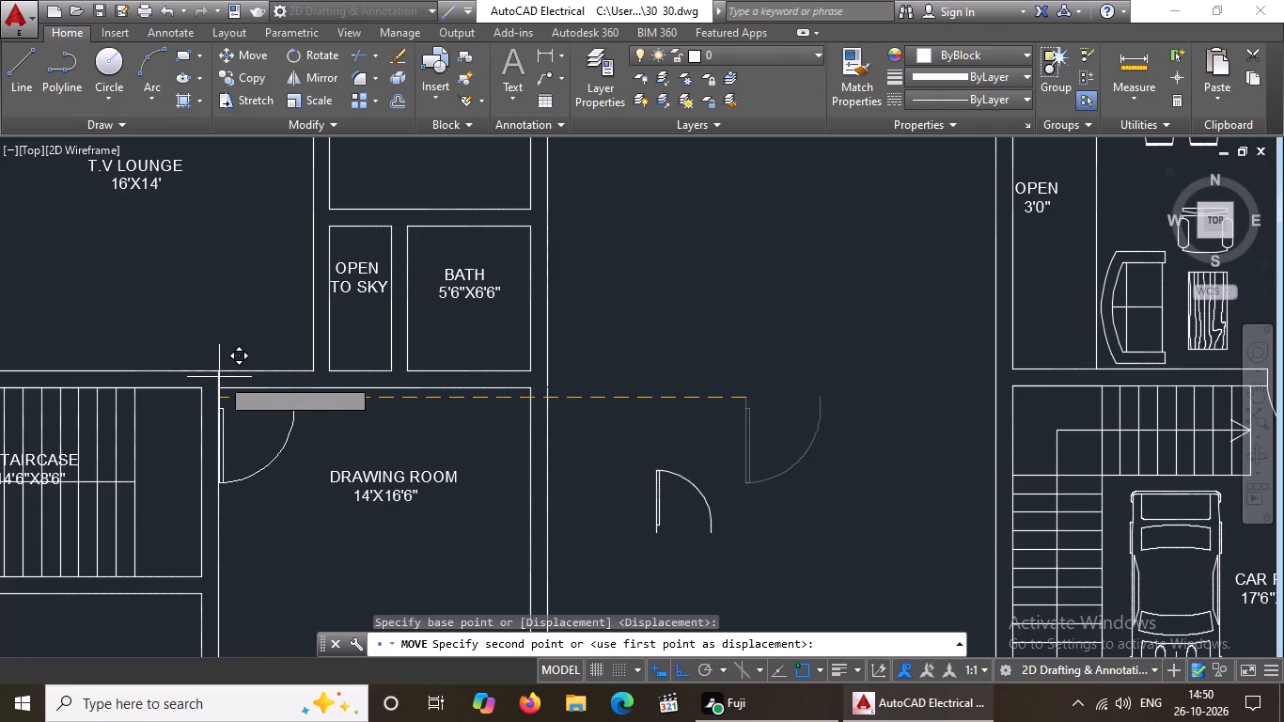
scroll(211, 372, "up", 3)
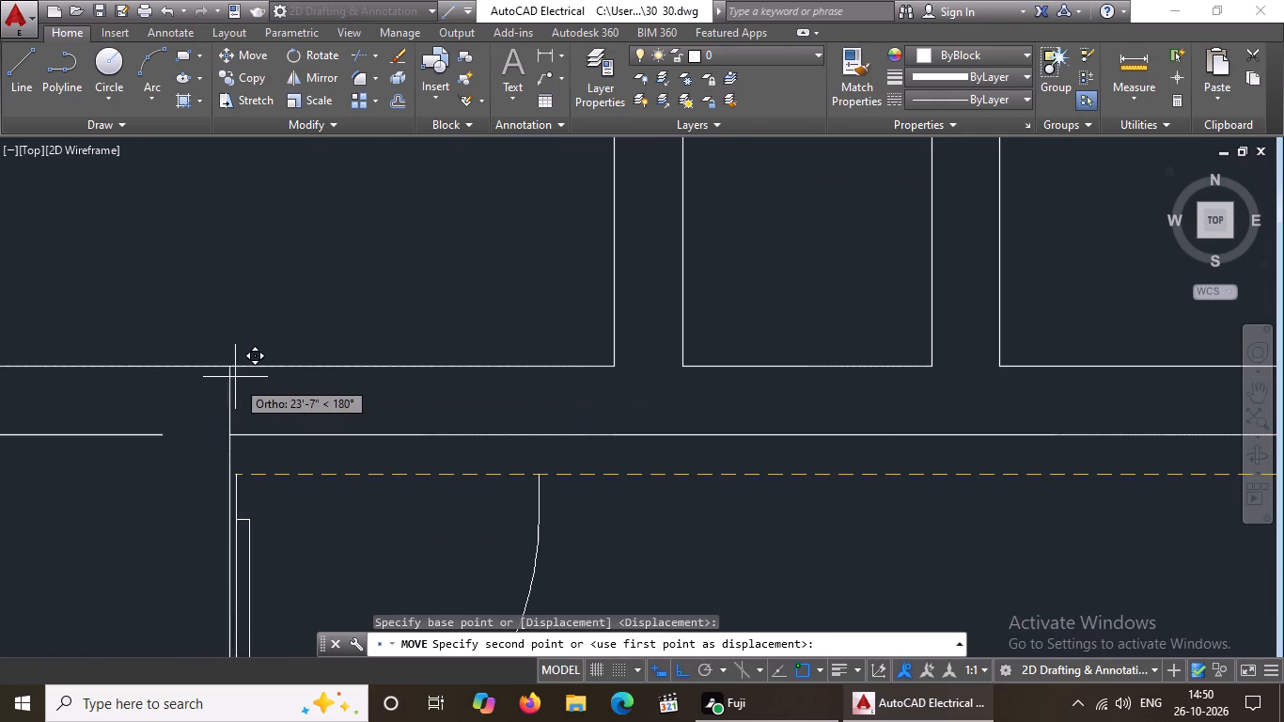
left_click(229, 367)
Copy the DRAWING ROOM door about 20' straight north into the lower west corner of the east BED ROOM.
scroll(250, 359, "down", 4)
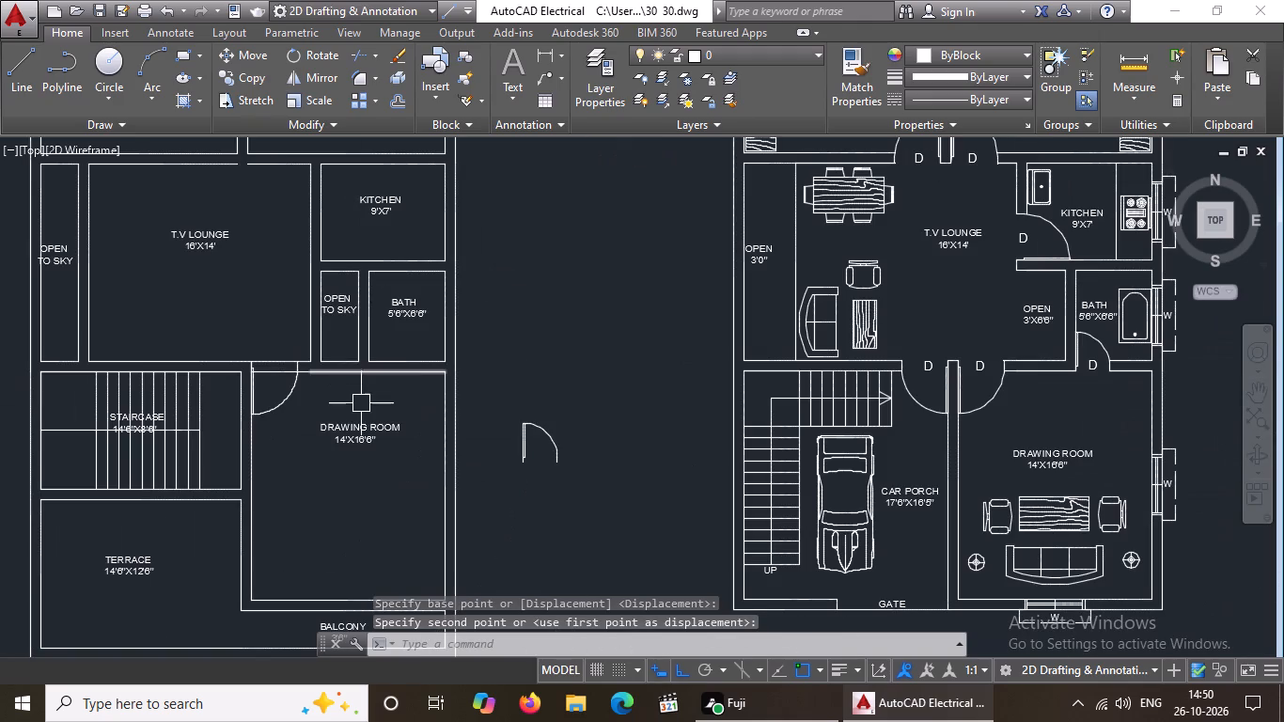
scroll(360, 409, "down", 1)
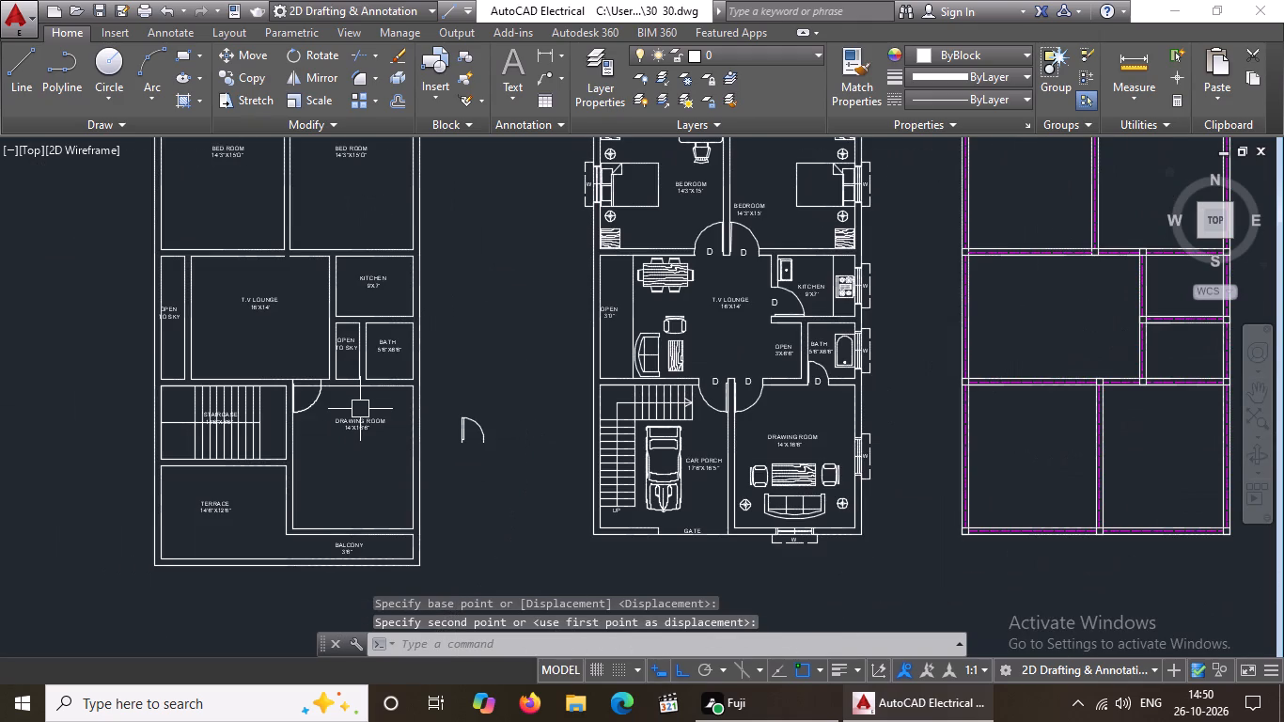
middle_click_drag(360, 410, 373, 509)
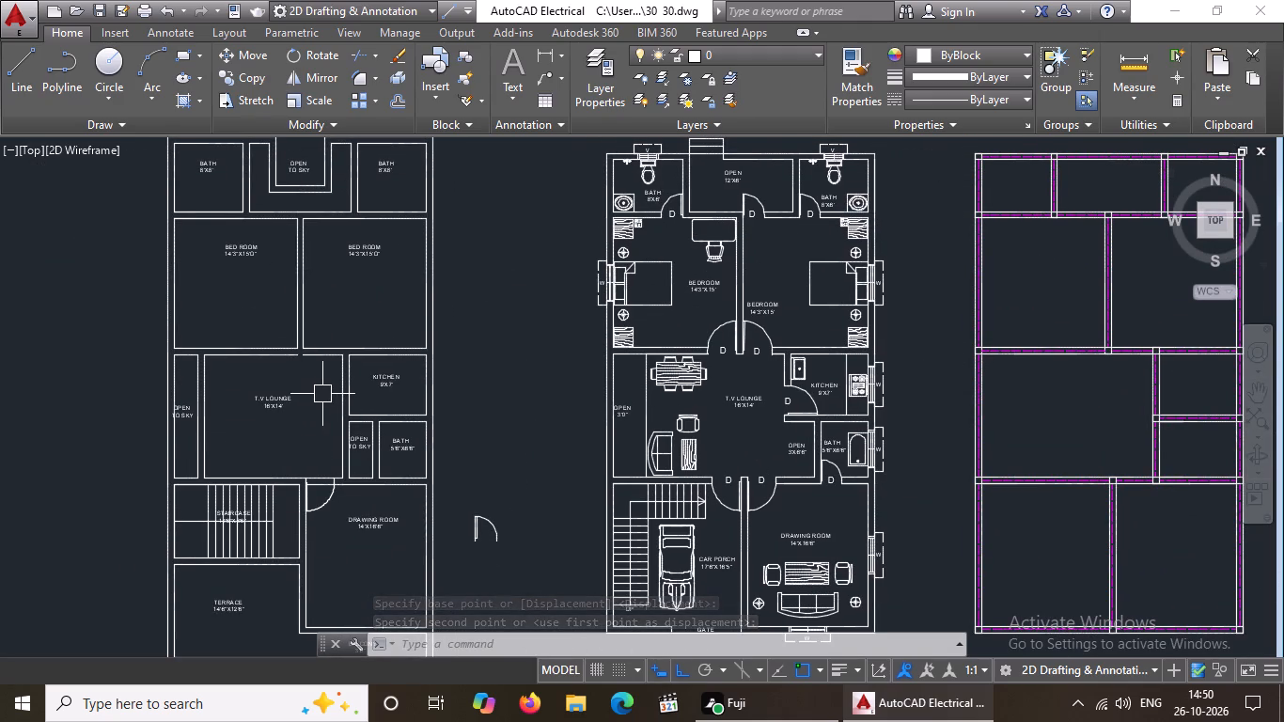
middle_click_drag(321, 394, 318, 415)
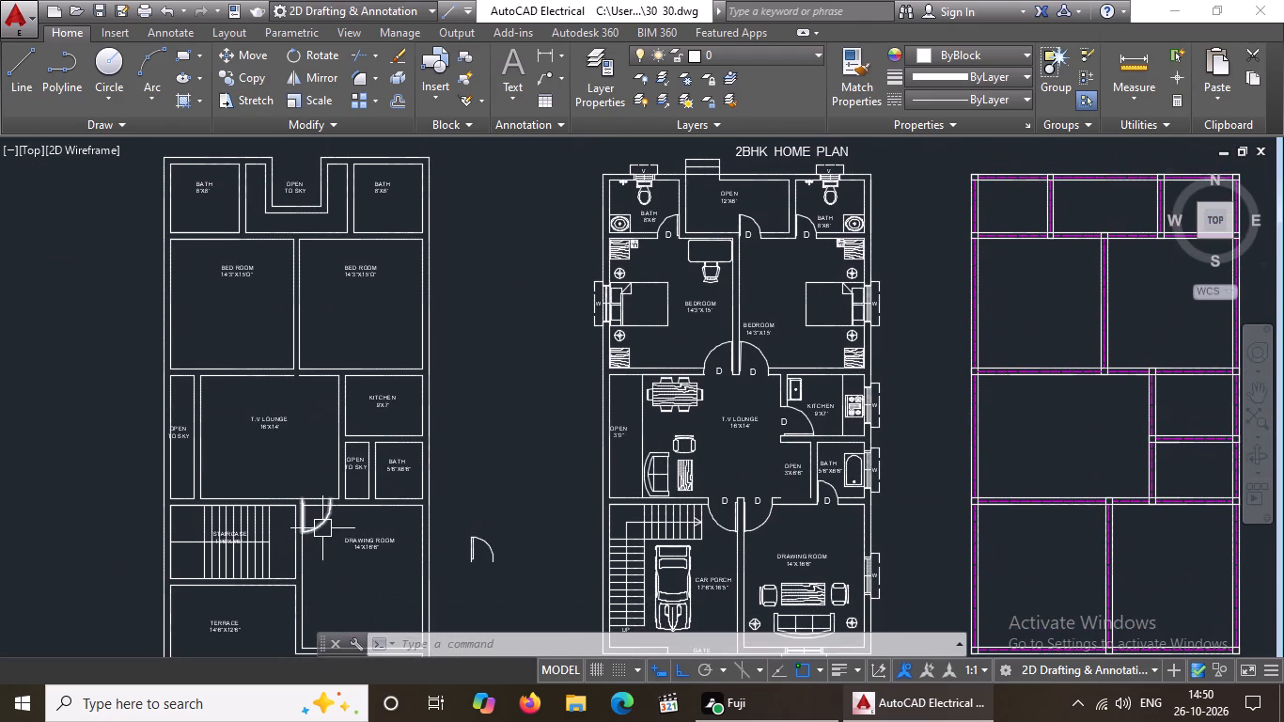
left_click(322, 523)
left_click(238, 76)
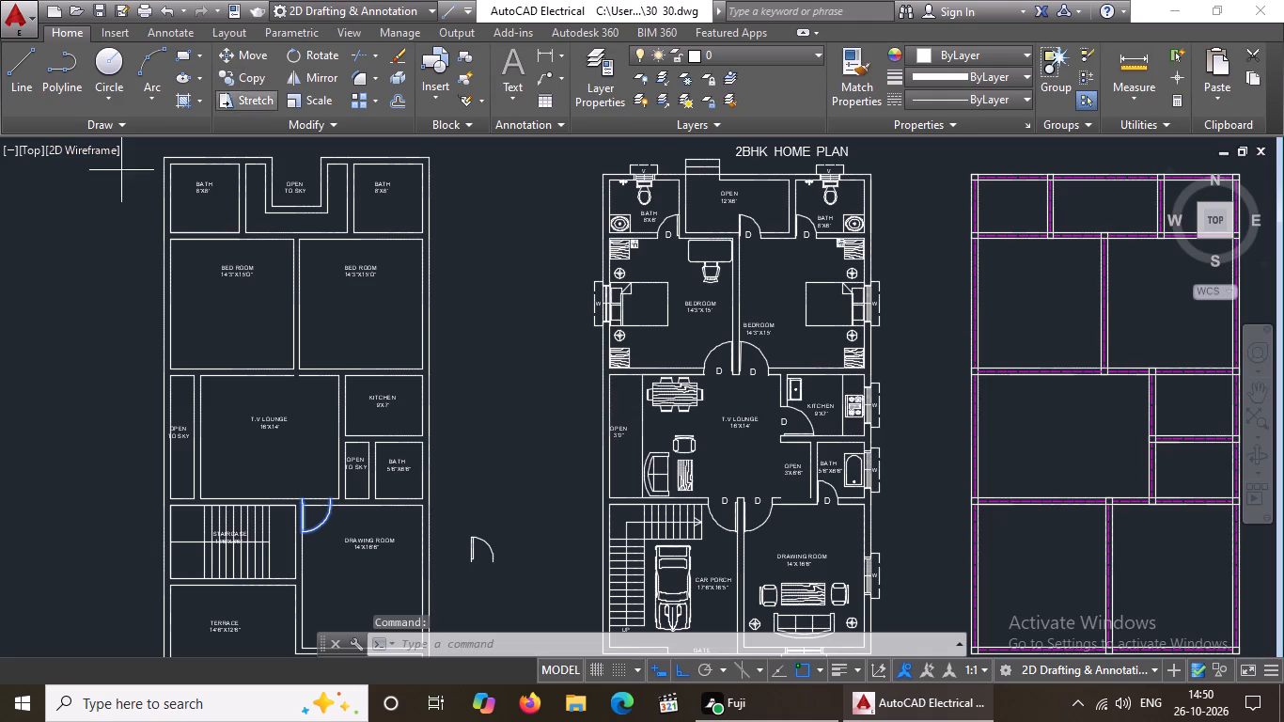
left_click(312, 514)
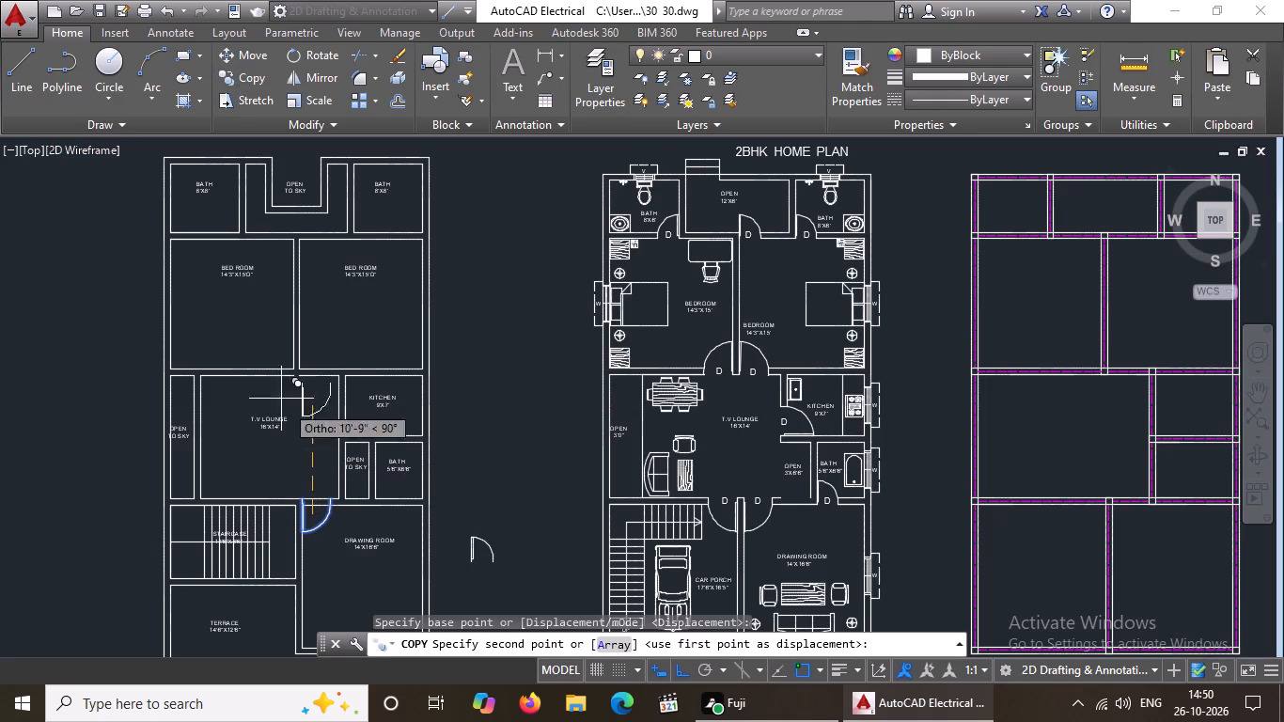
left_click(271, 342)
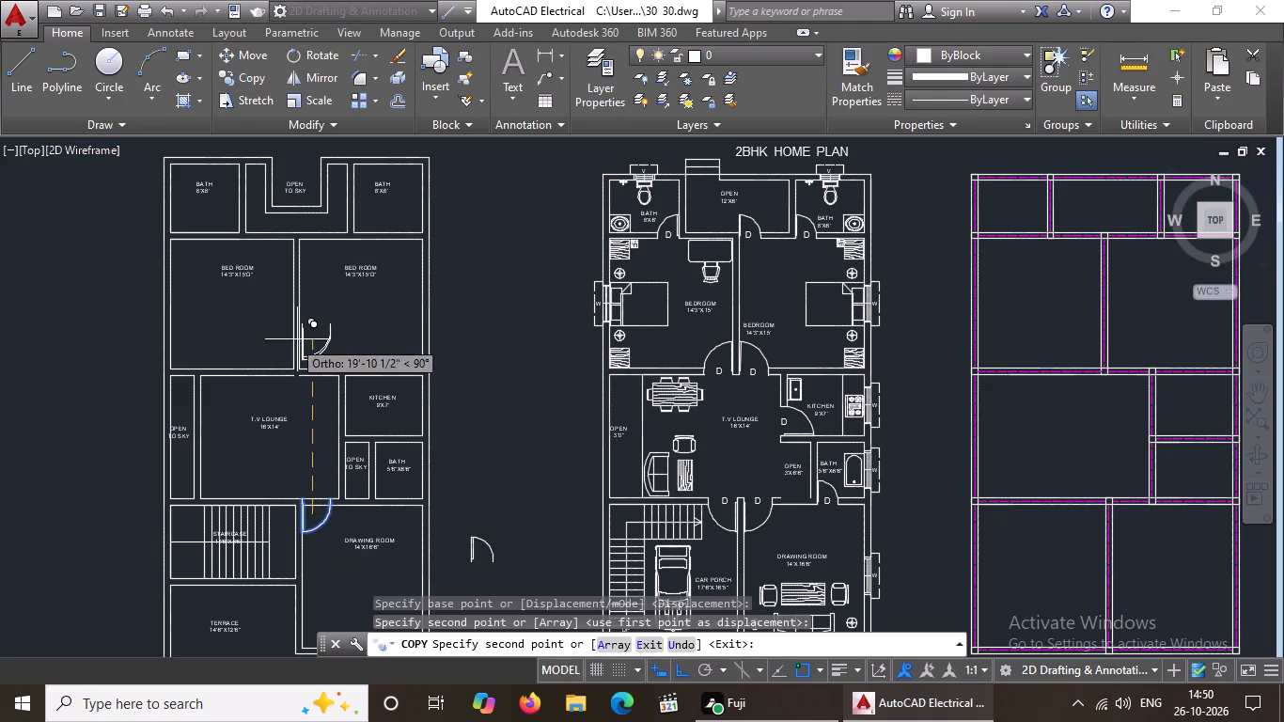
scroll(314, 339, "up", 2)
key("Escape")
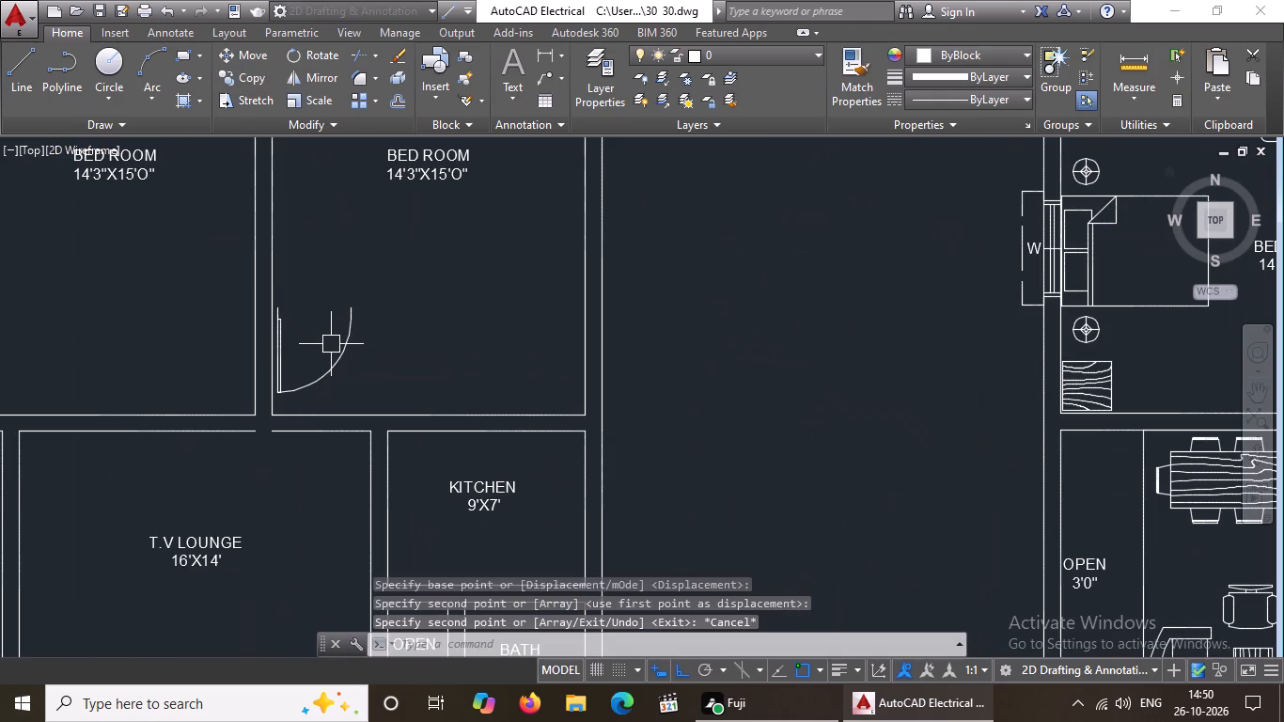
Flip the copied BED ROOM door vertically so that its leaf swings upward.
left_click(321, 376)
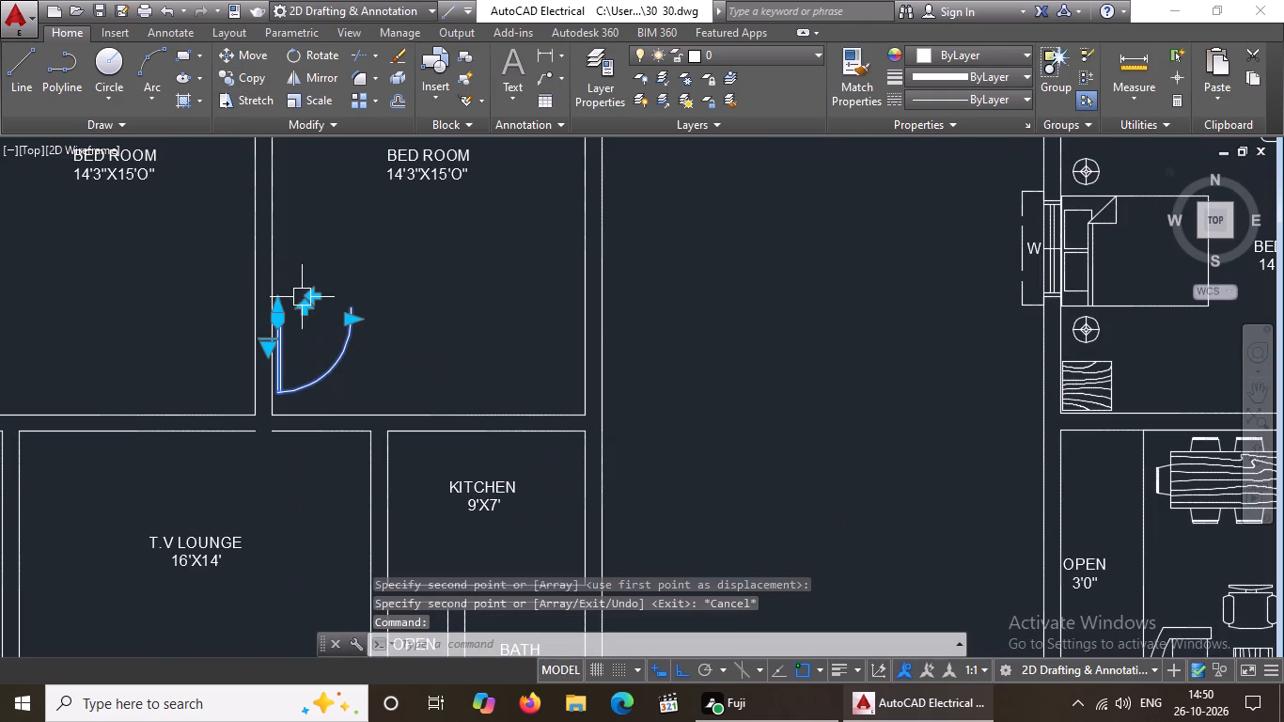
left_click(305, 306)
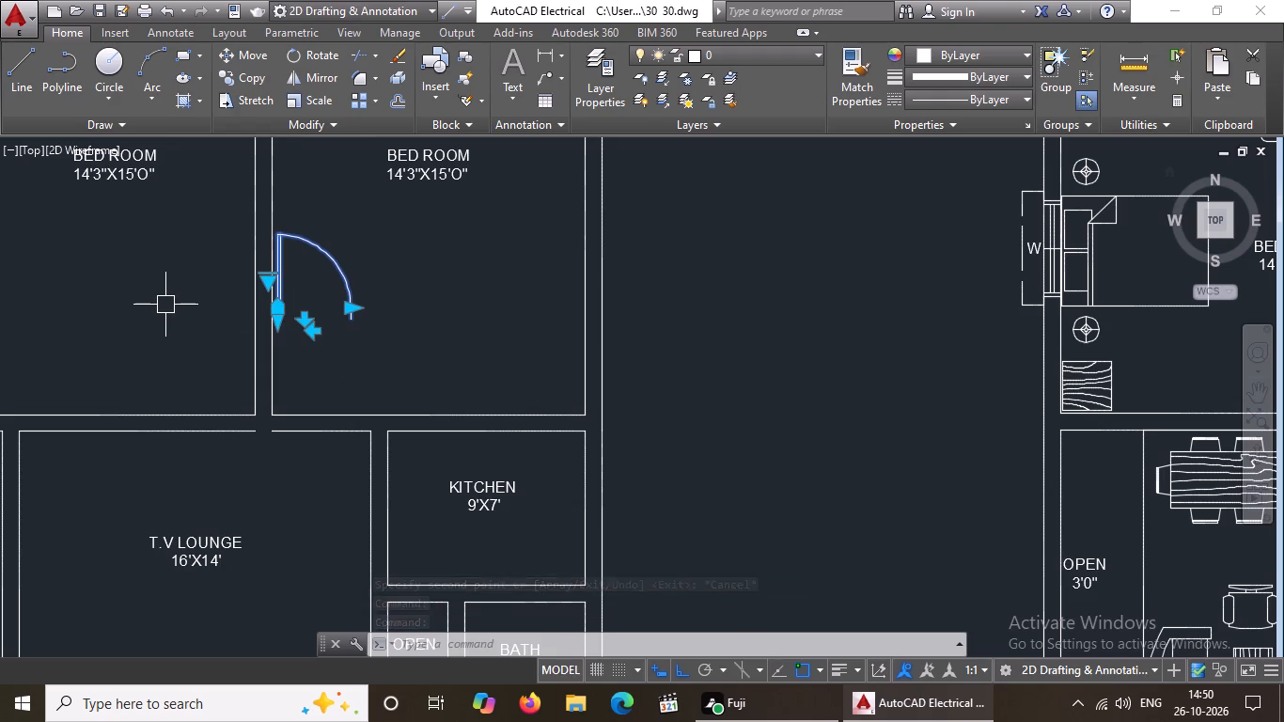
key("Escape")
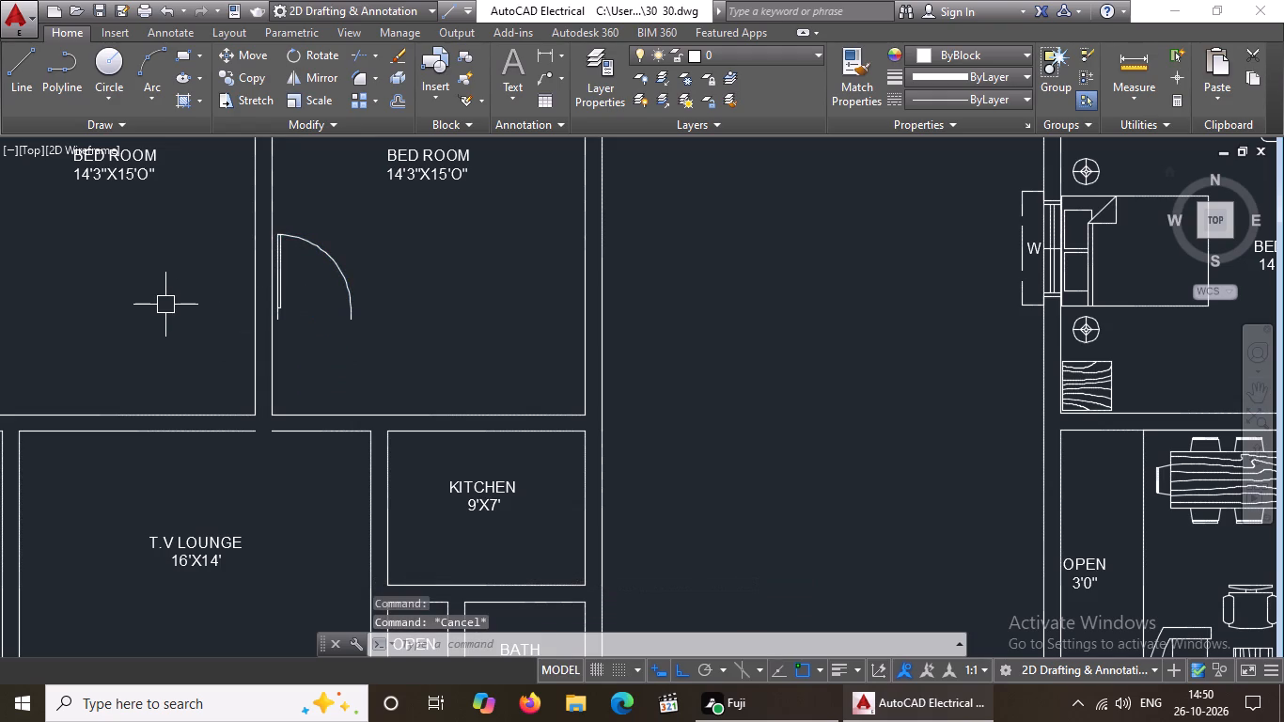
Extend the east segment of the T.V LOUNGE's north wall line west across the gap to close it.
key("e")
key("x")
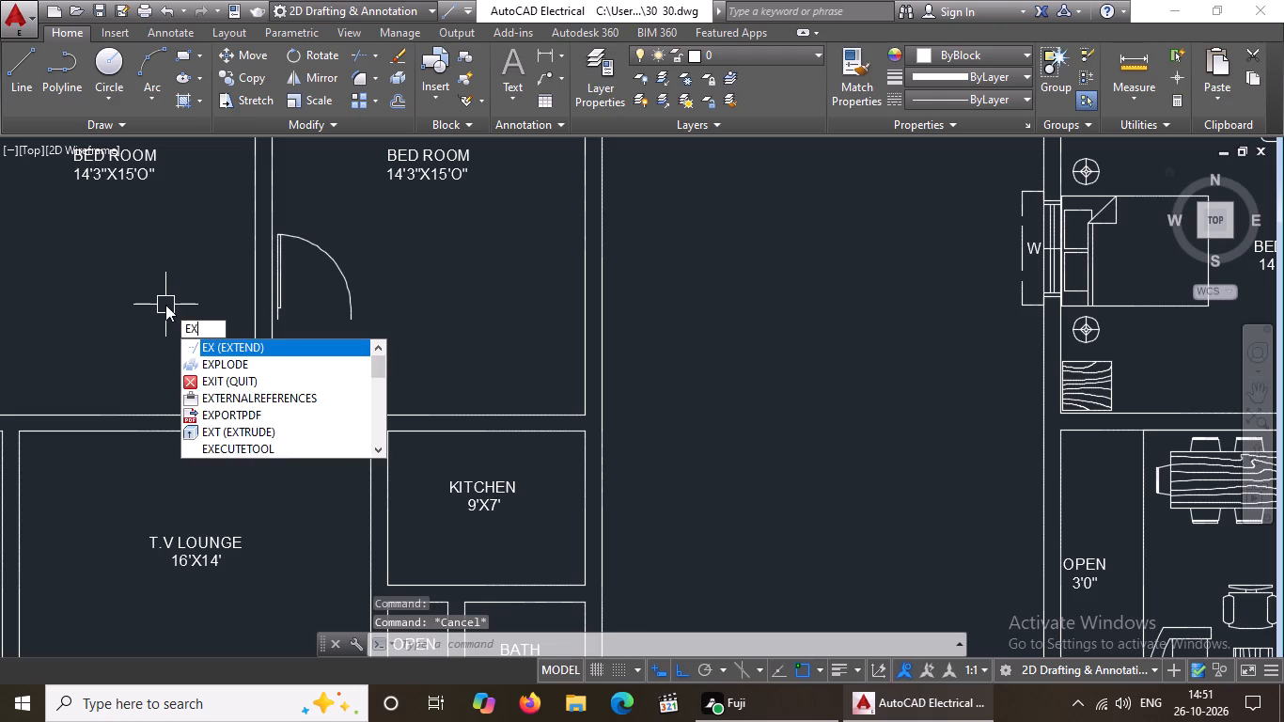
key("Return")
key("Return")
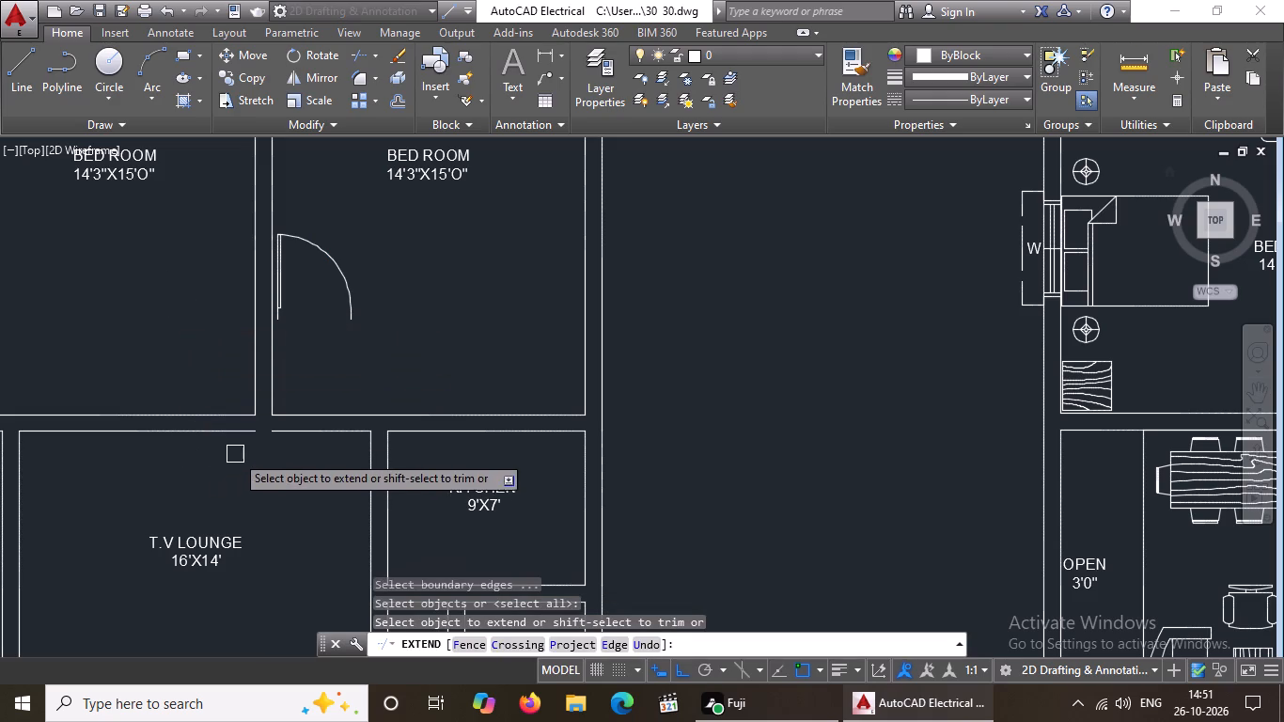
left_click(284, 430)
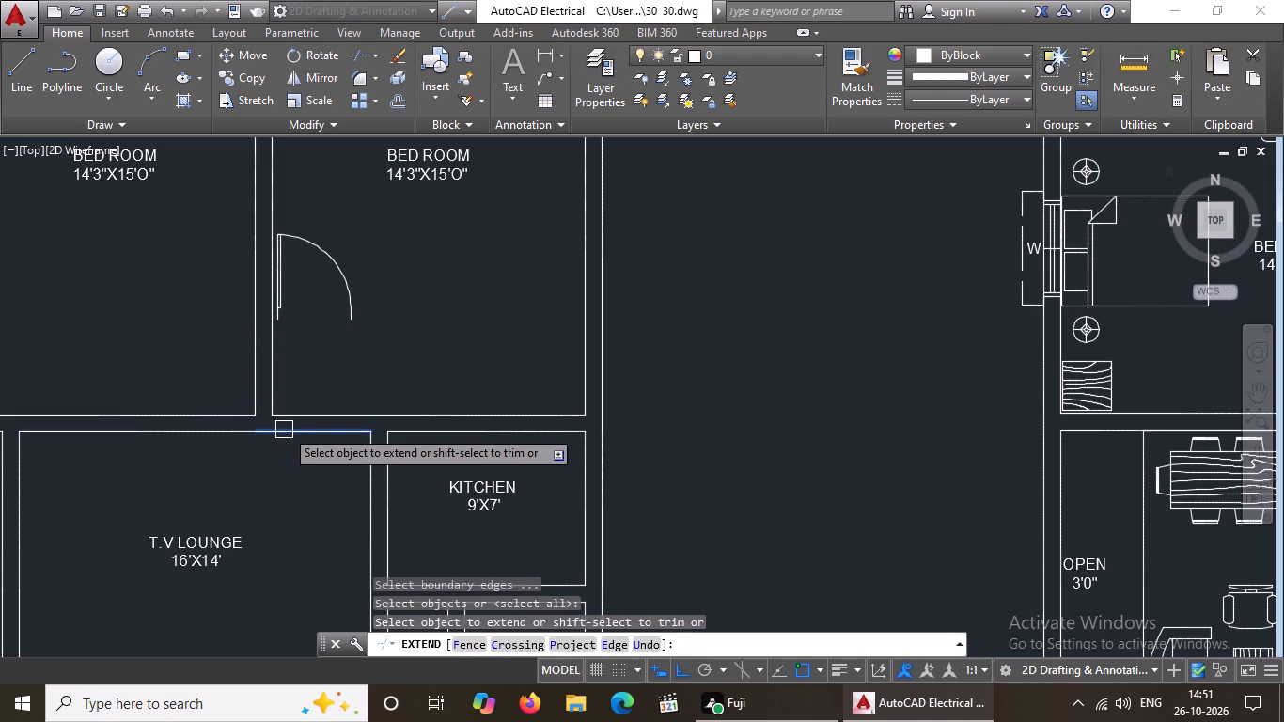
key("Escape")
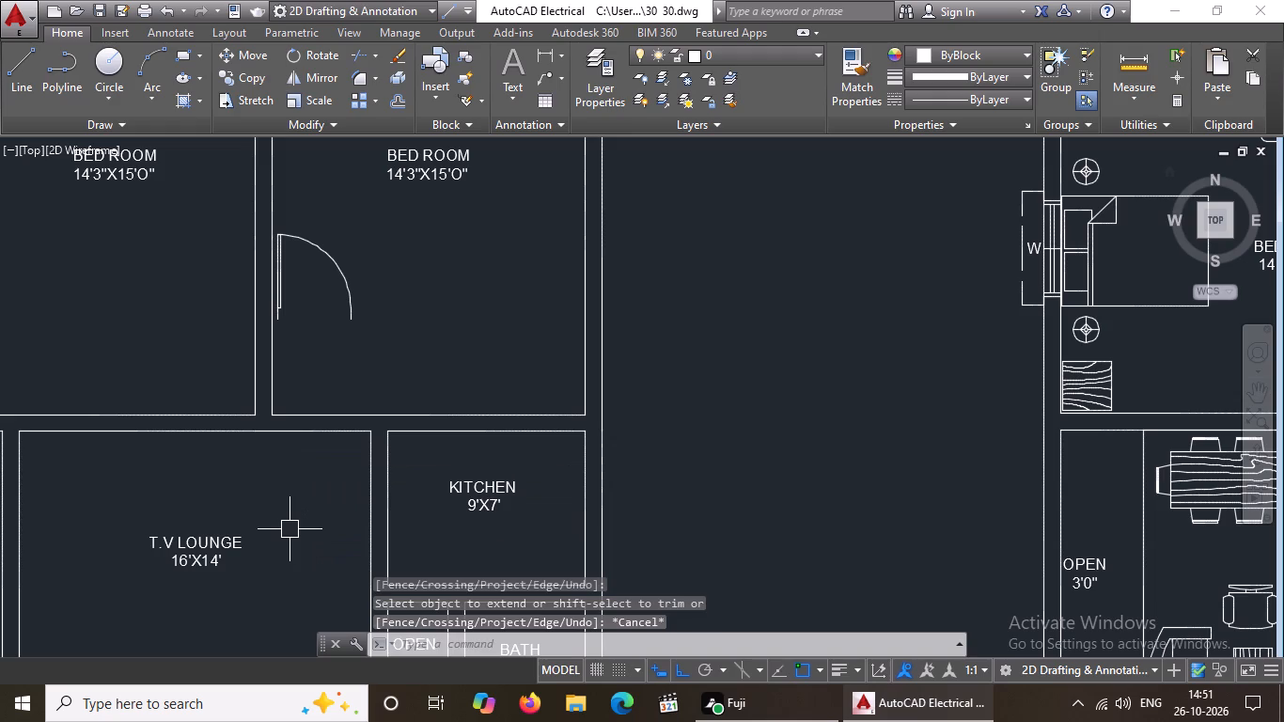
key("Escape")
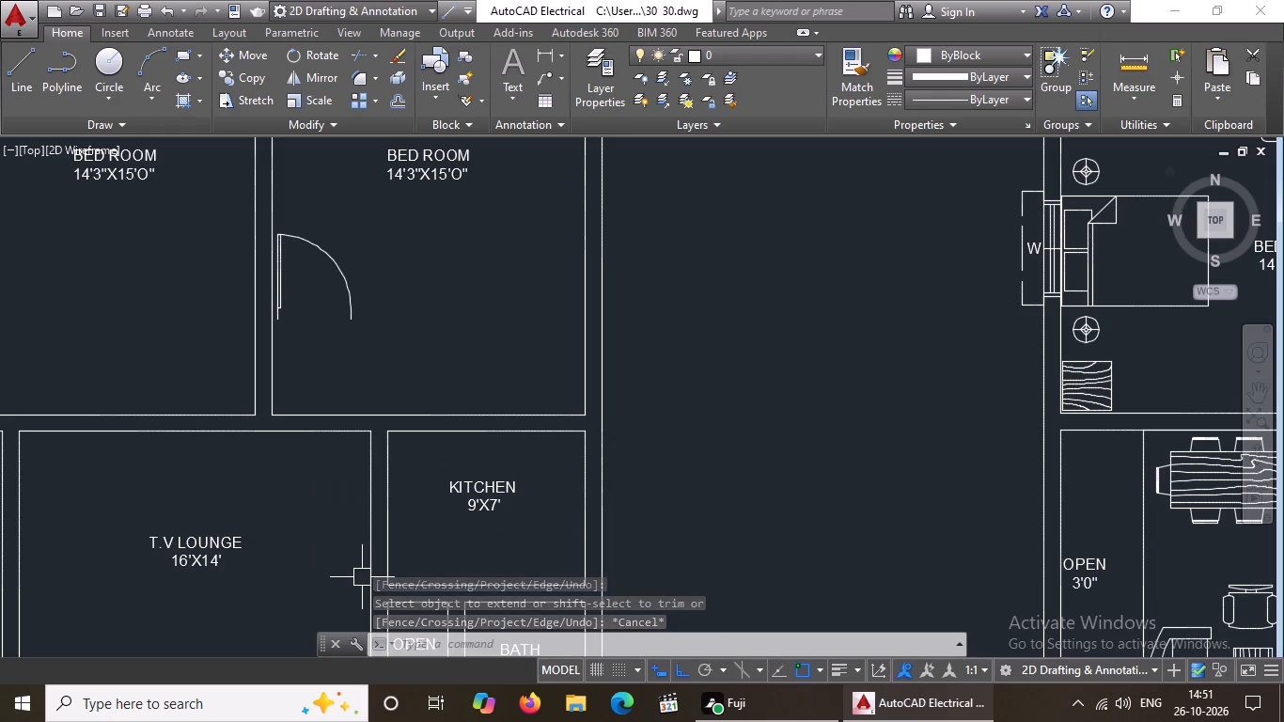
Extend both lines of the wall between the two BED ROOMs south across the wall toward the T.V LOUNGE's north wall line.
type("EX")
key("Return")
key("Return")
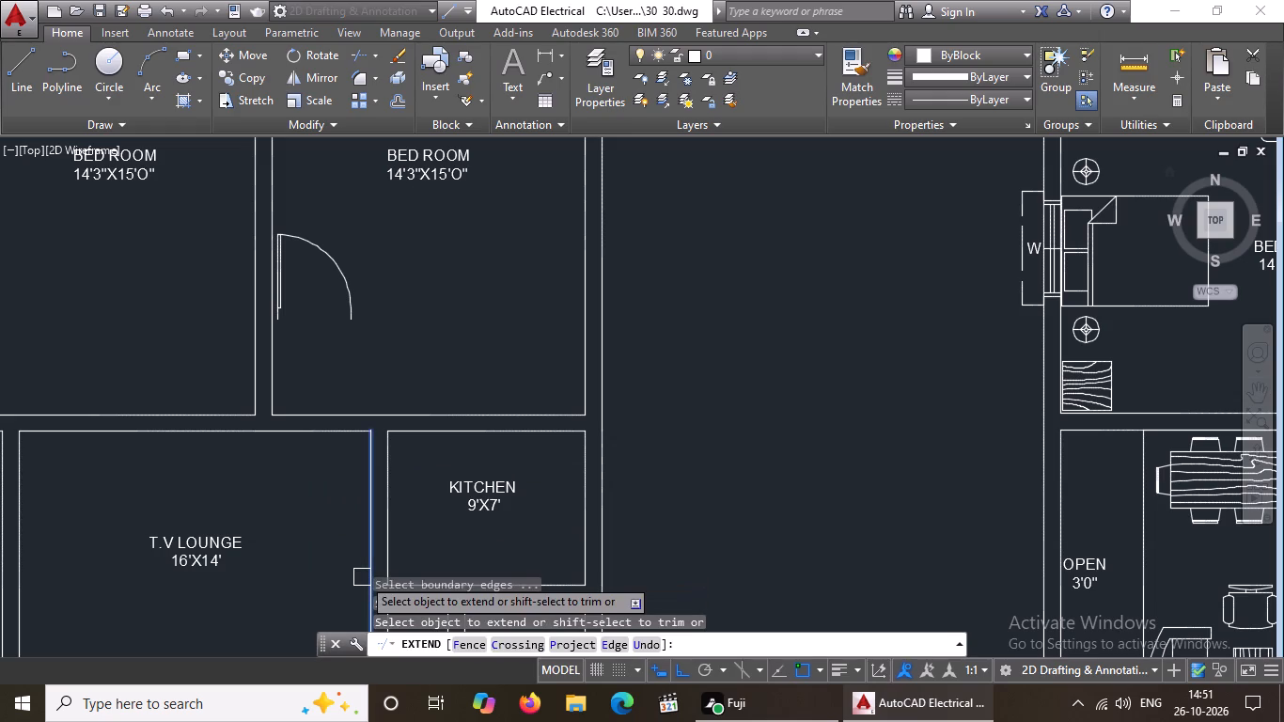
left_click(247, 384)
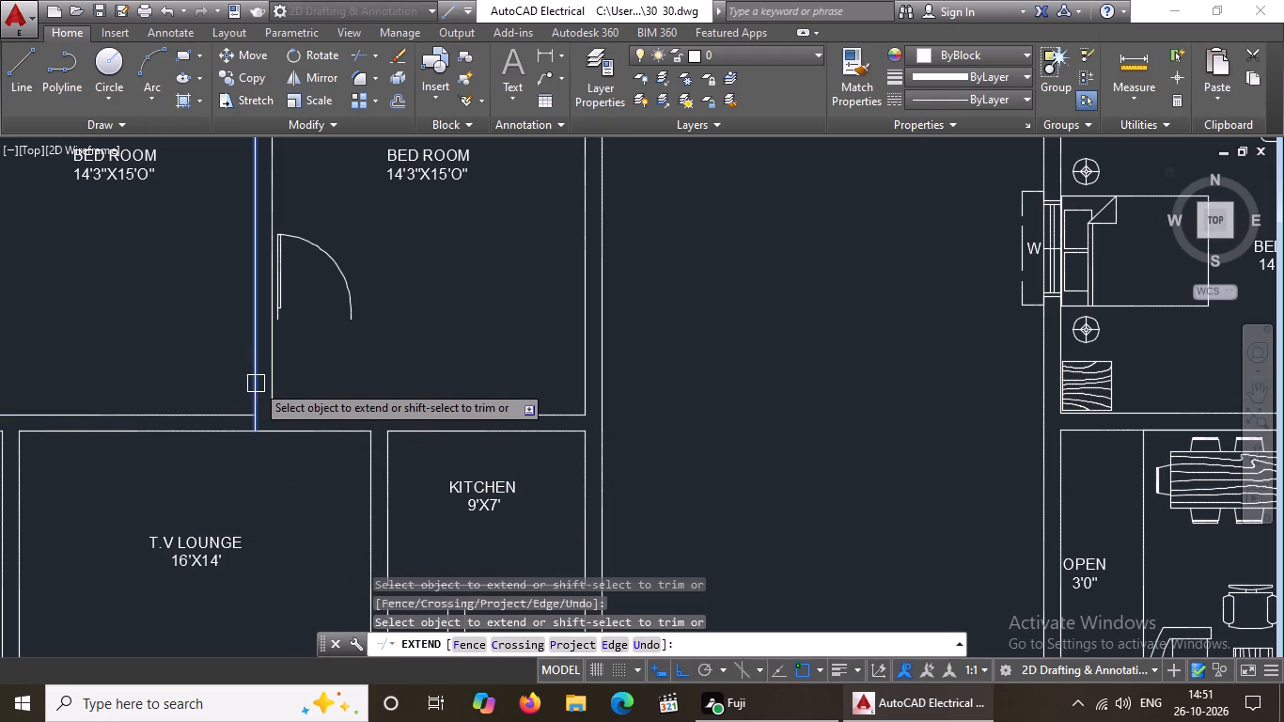
left_click(271, 385)
key("Escape")
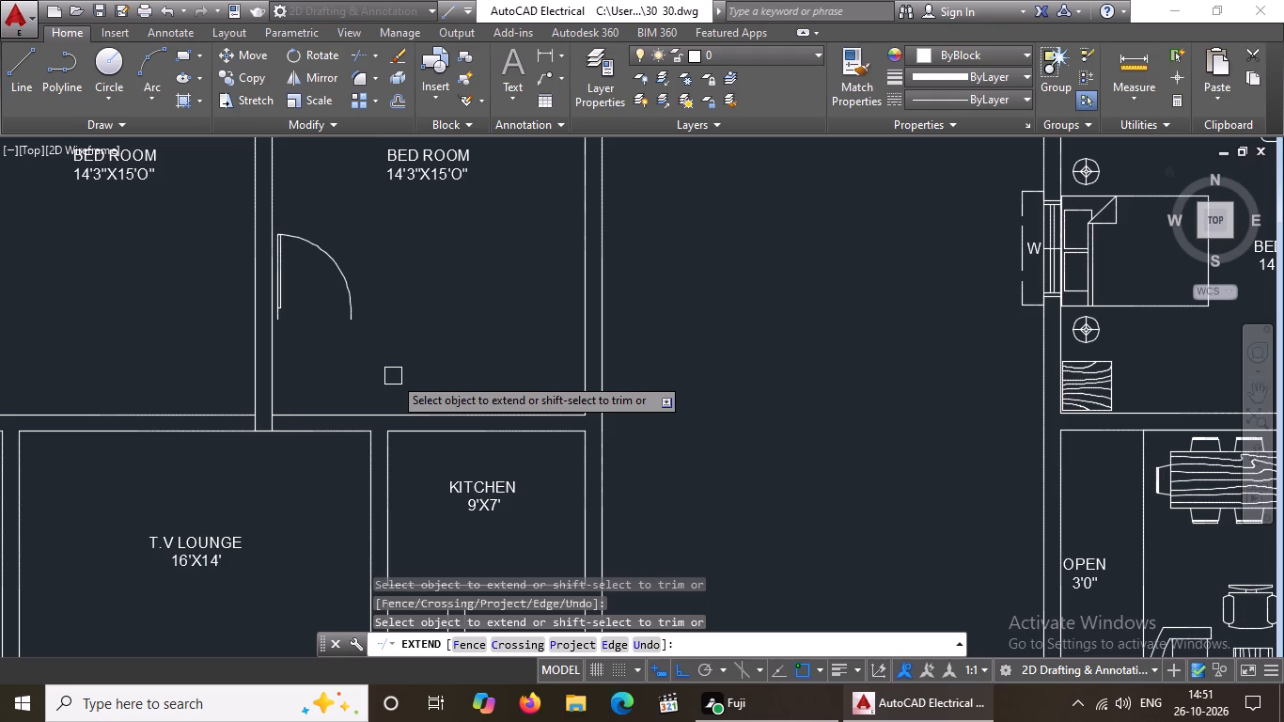
Move the east BED ROOM door by its lower hinge end to the bottom of the extended BED ROOM west wall line.
left_click(299, 238)
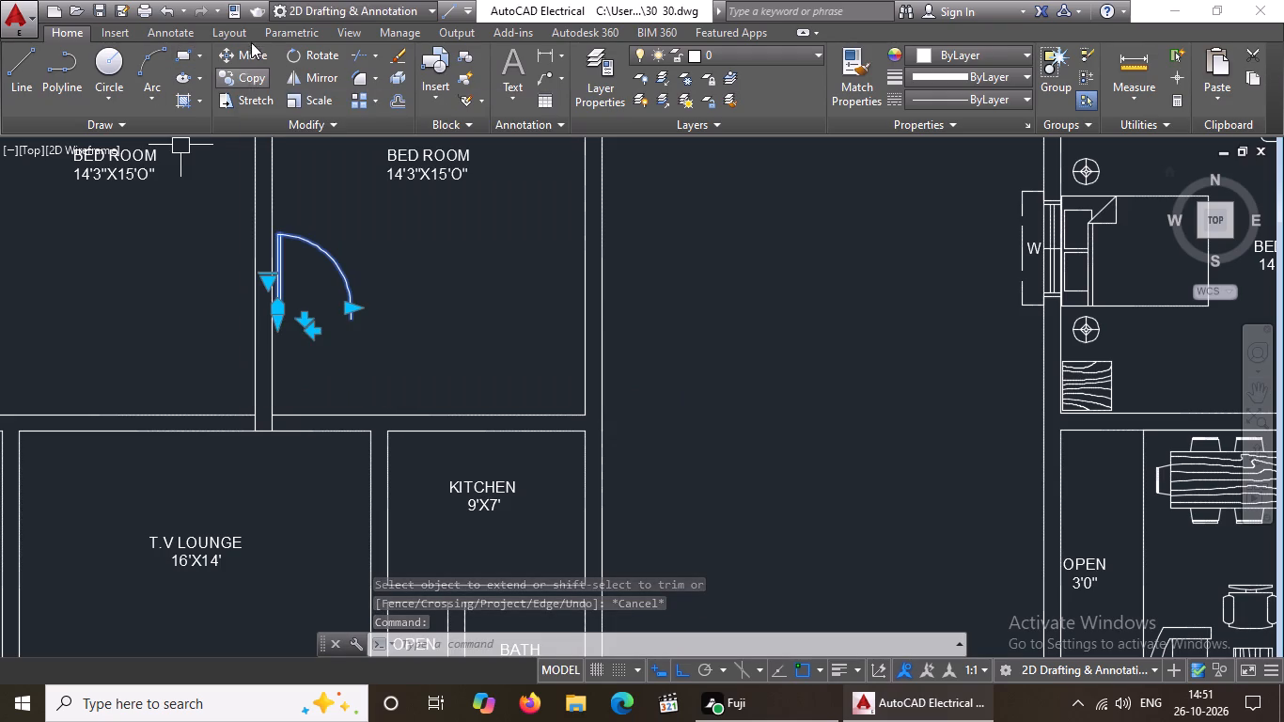
left_click(243, 56)
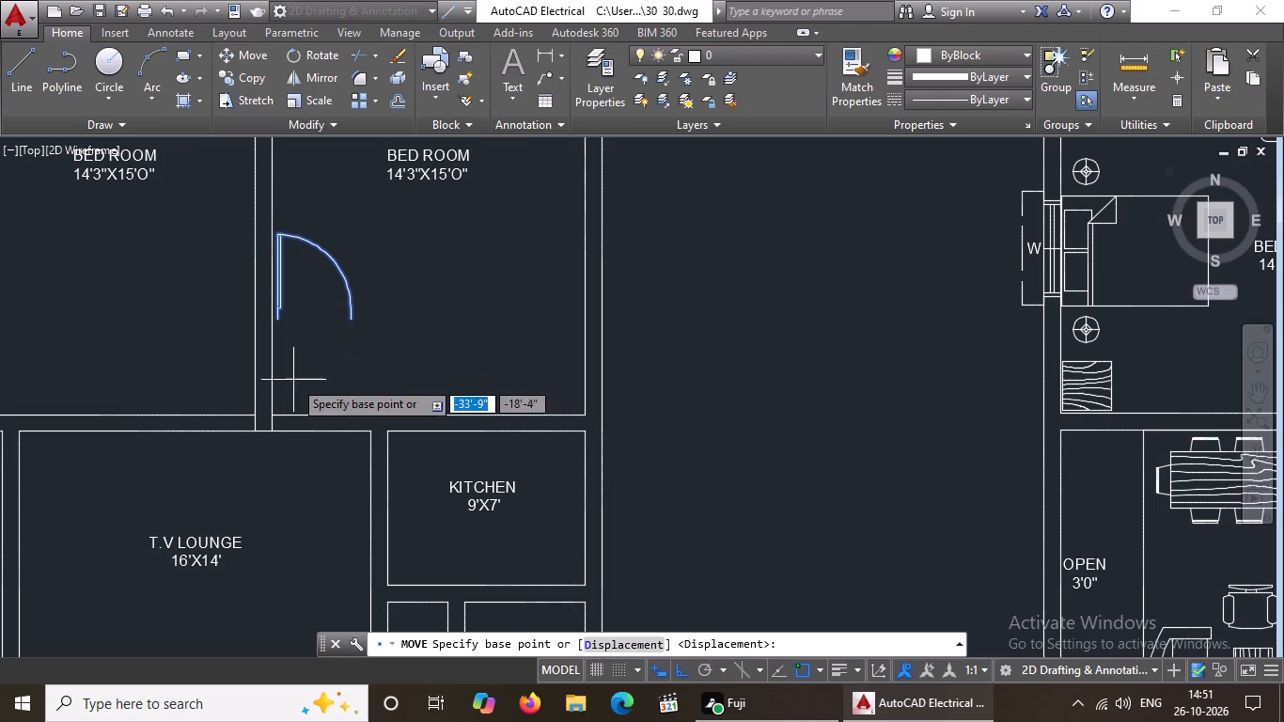
left_click(277, 317)
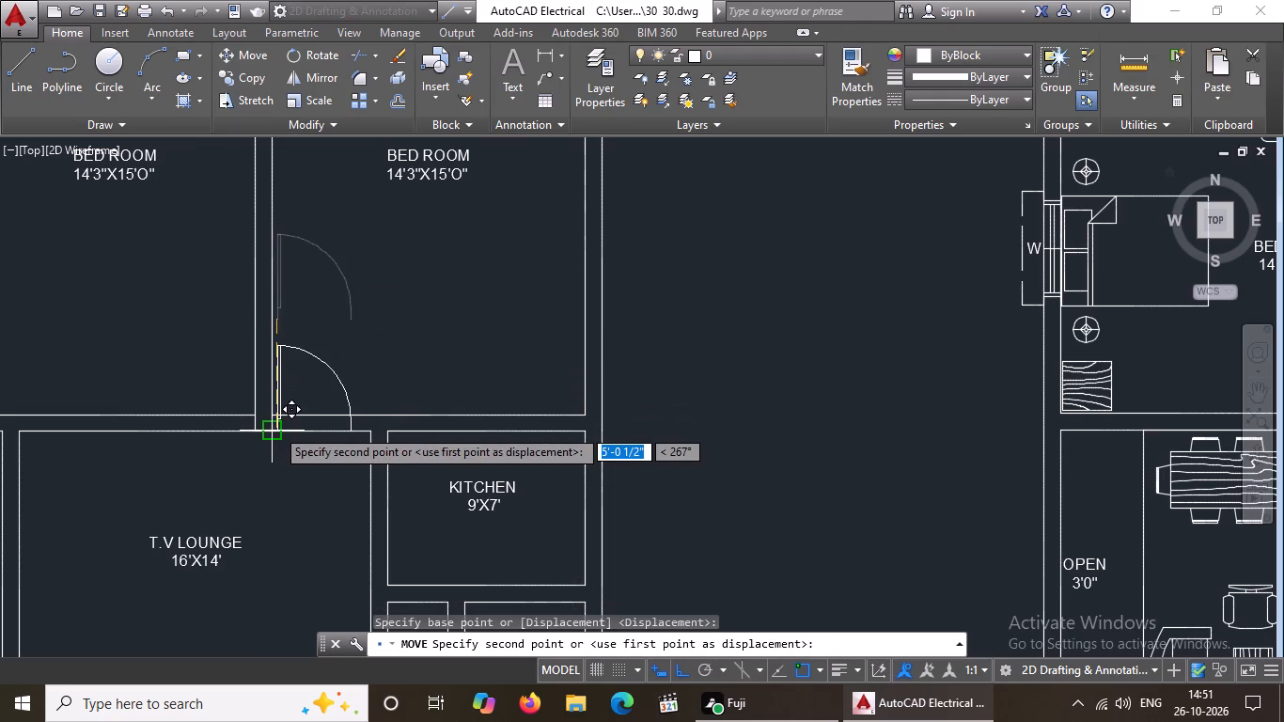
left_click(275, 428)
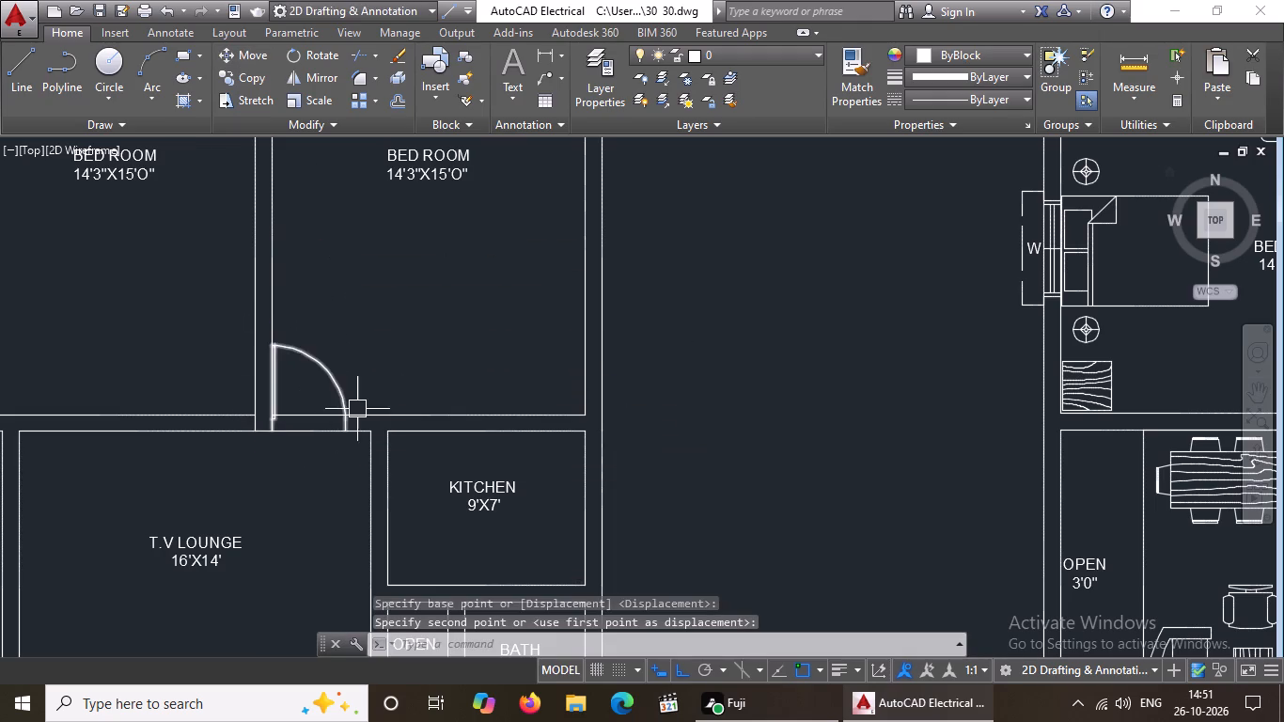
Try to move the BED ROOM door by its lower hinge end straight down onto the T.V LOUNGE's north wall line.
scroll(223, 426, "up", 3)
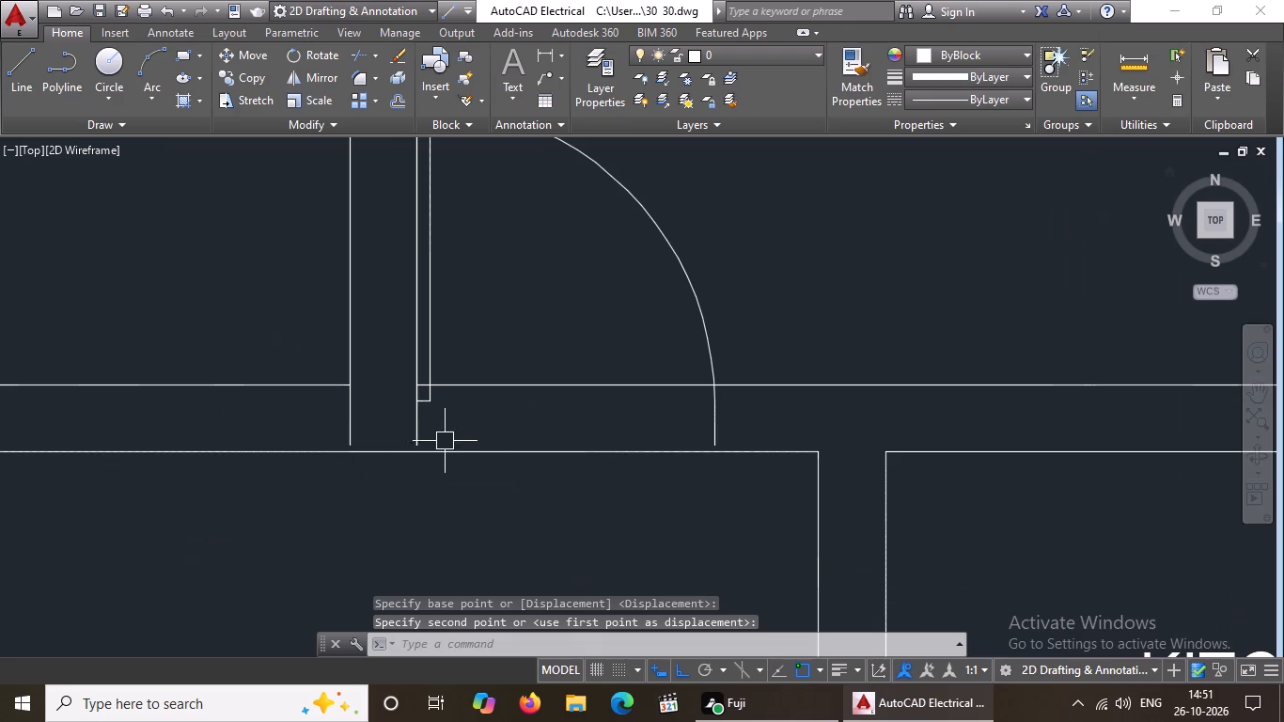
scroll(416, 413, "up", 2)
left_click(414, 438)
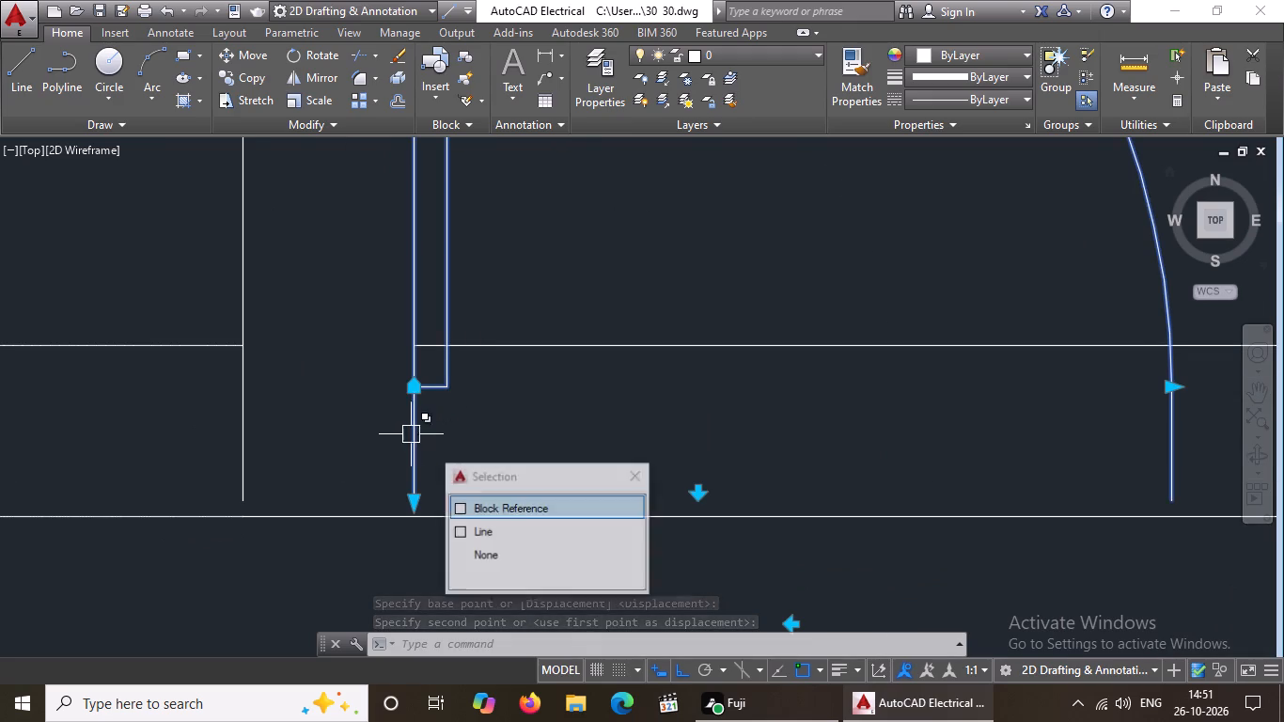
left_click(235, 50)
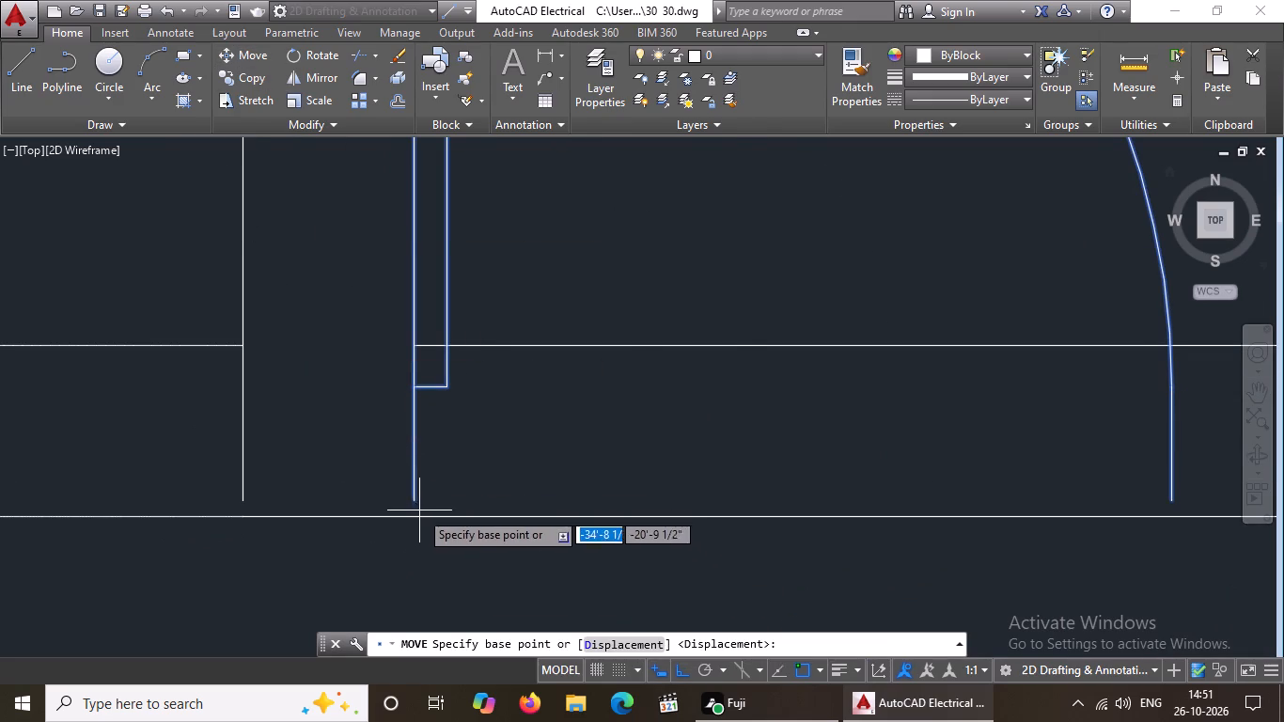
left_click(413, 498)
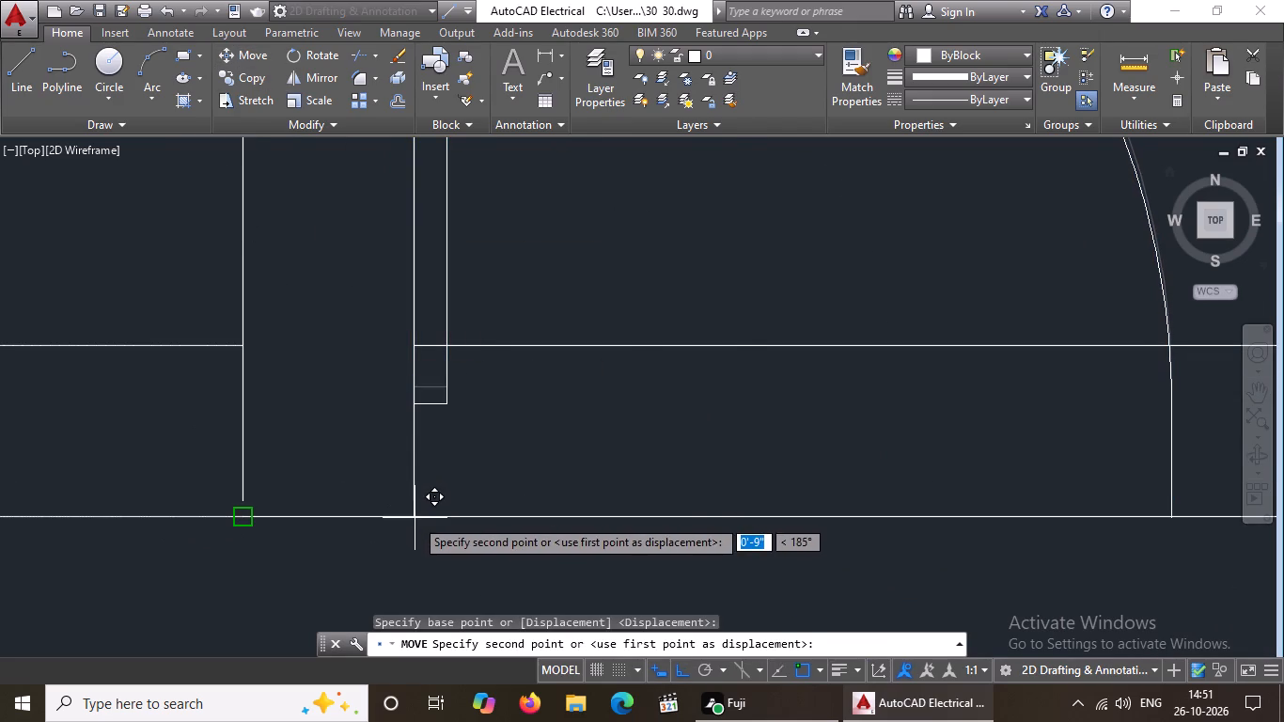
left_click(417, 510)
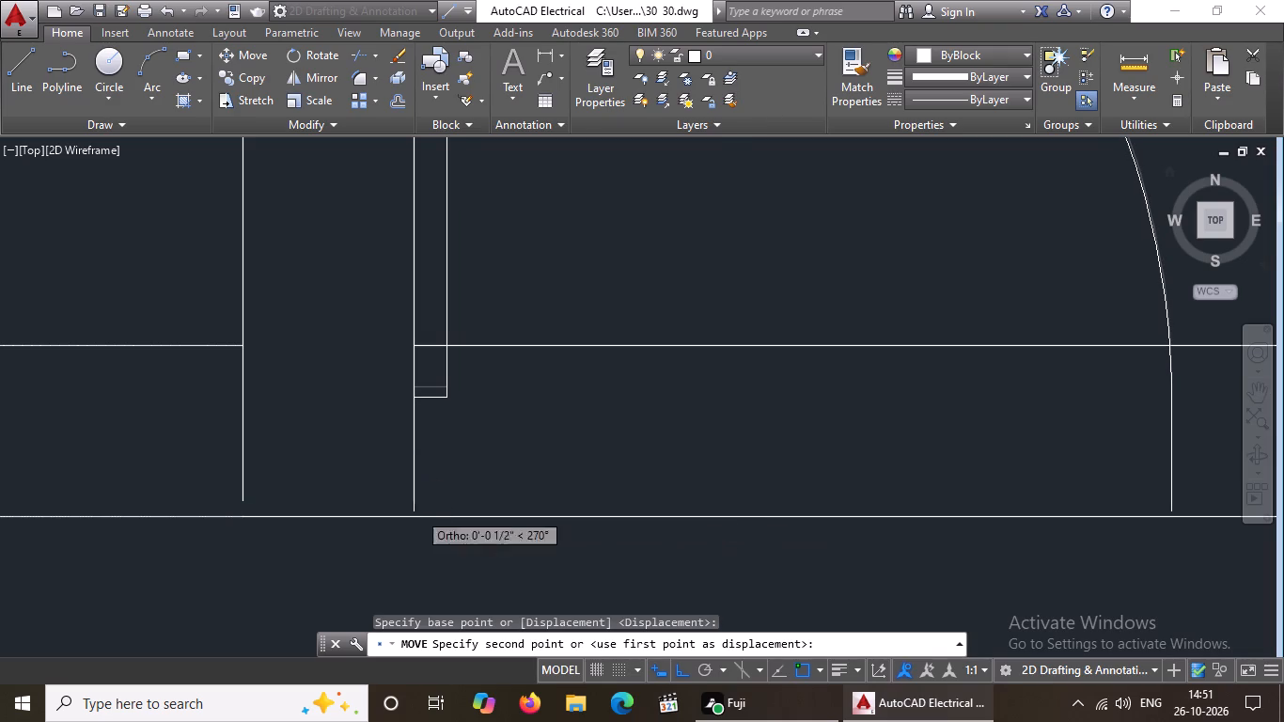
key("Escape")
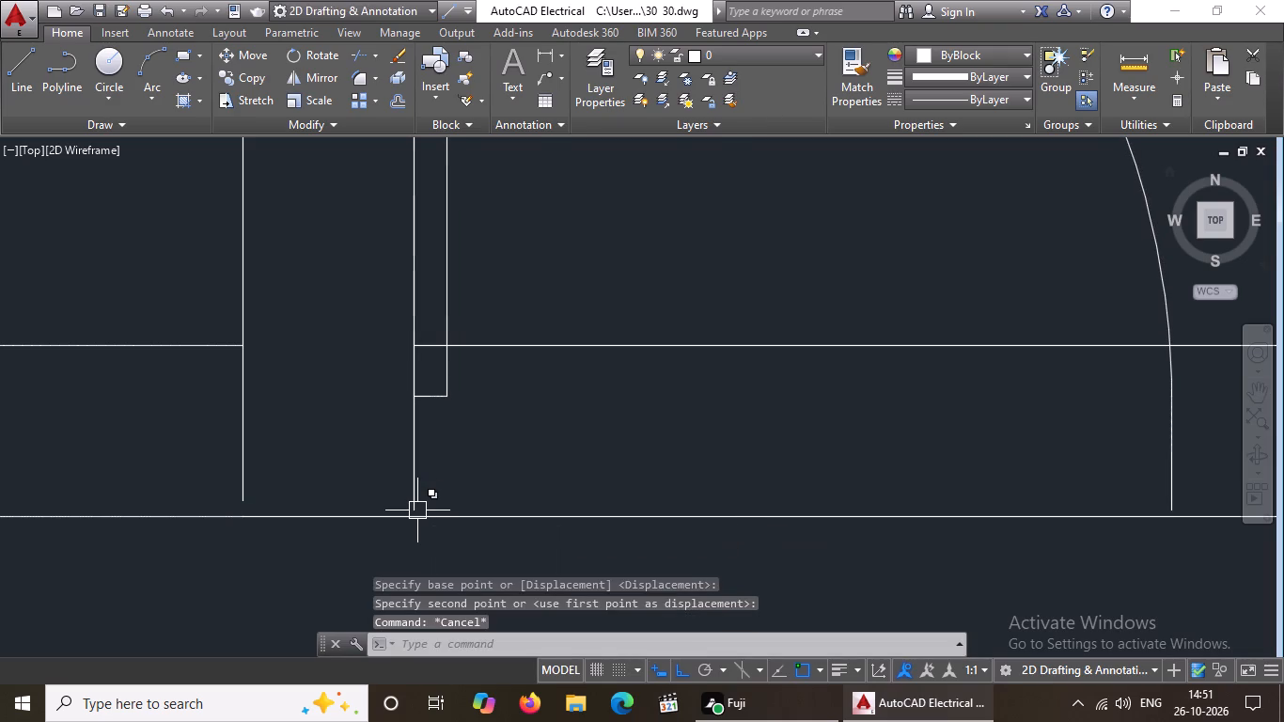
Turn on all object snap modes in the drafting settings.
type("OS")
key("space")
left_click(799, 236)
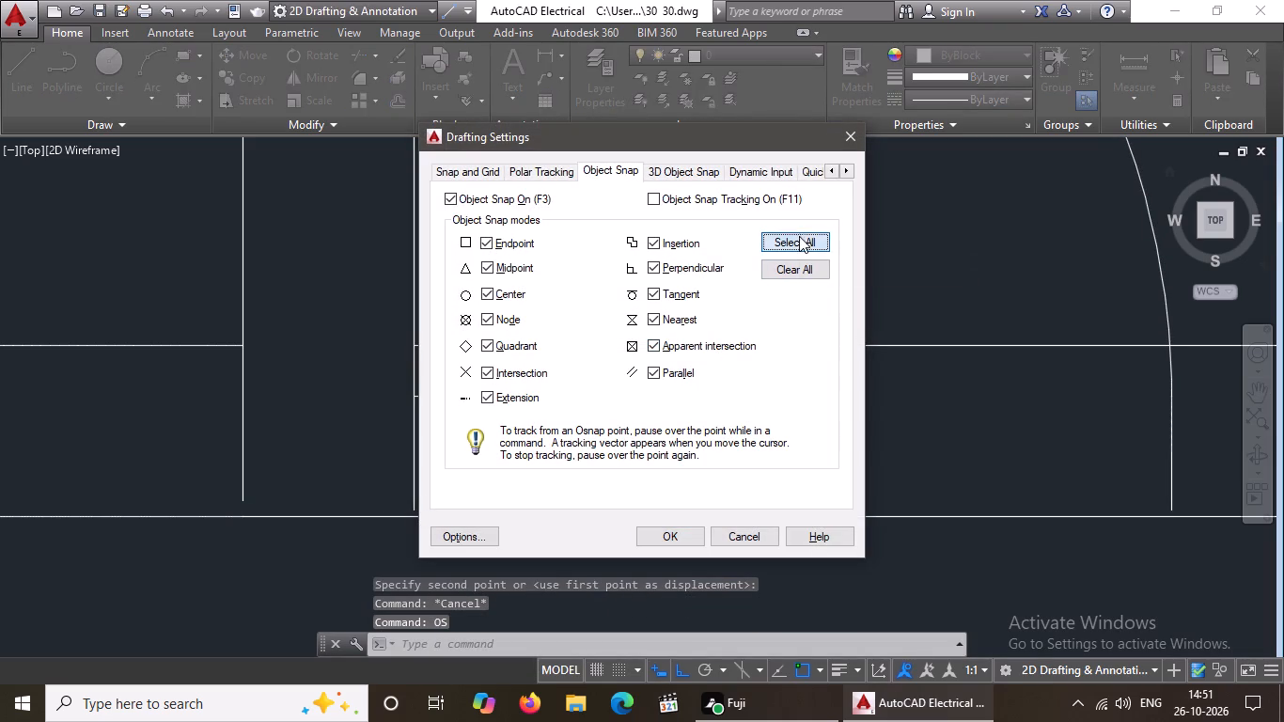
left_click(676, 538)
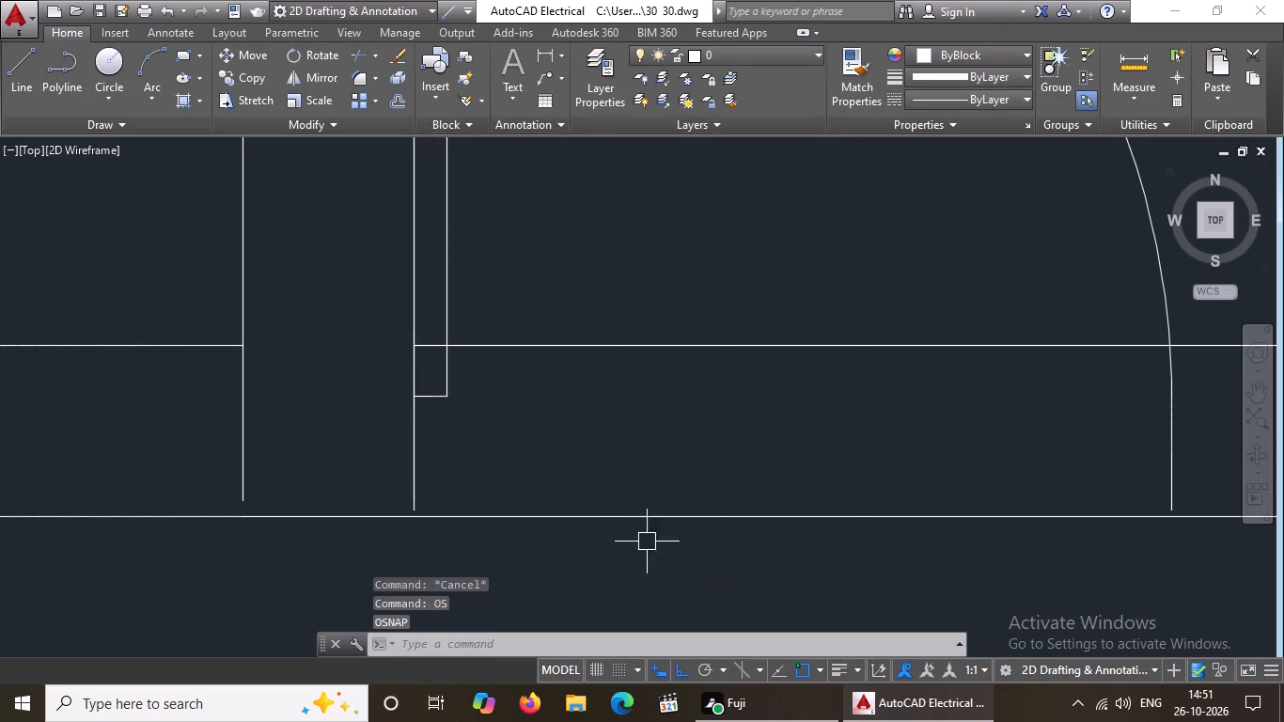
Move the BED ROOM door by its lower hinge end straight down so it meets the T.V LOUNGE's north wall line exactly.
left_click(416, 458)
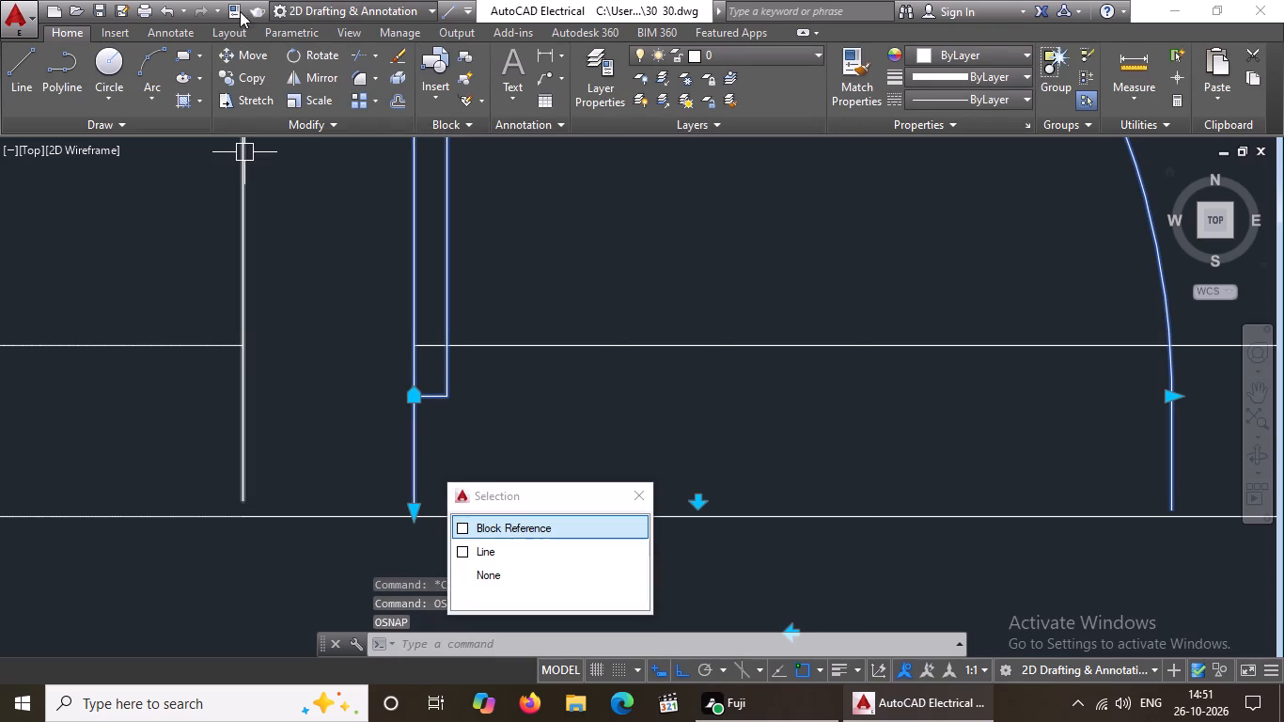
left_click(247, 53)
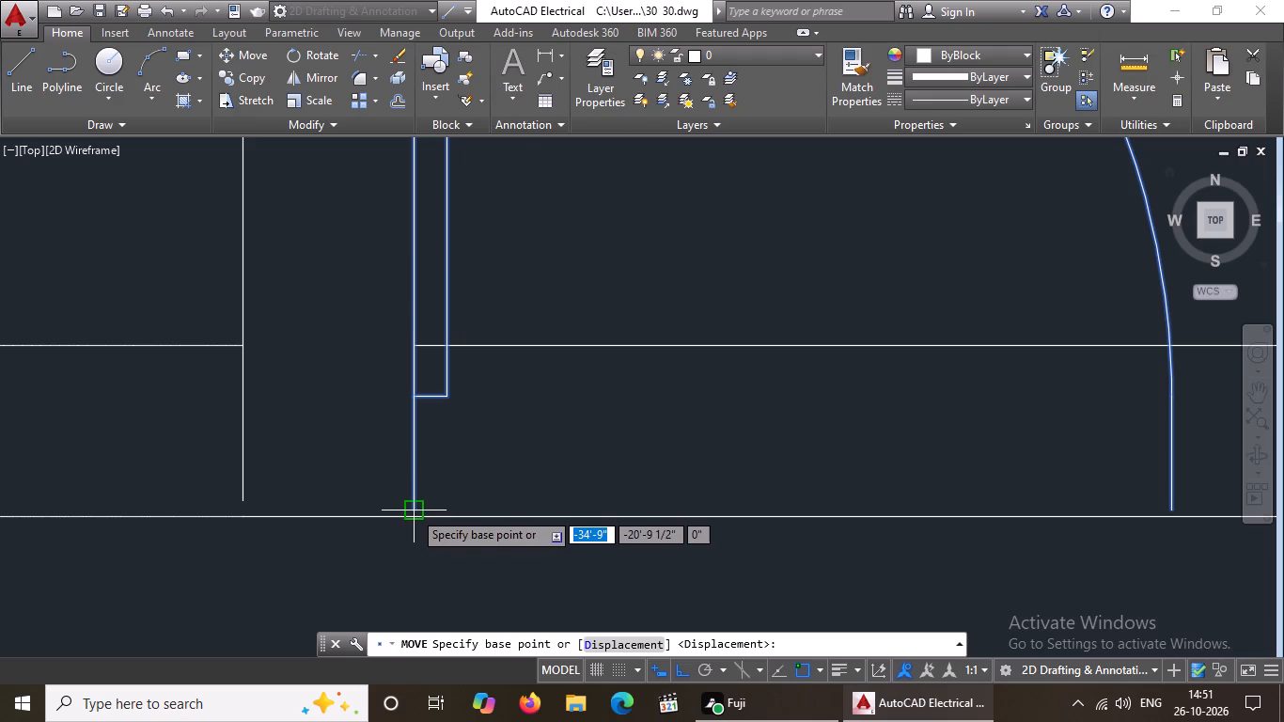
left_click(413, 510)
left_click(414, 517)
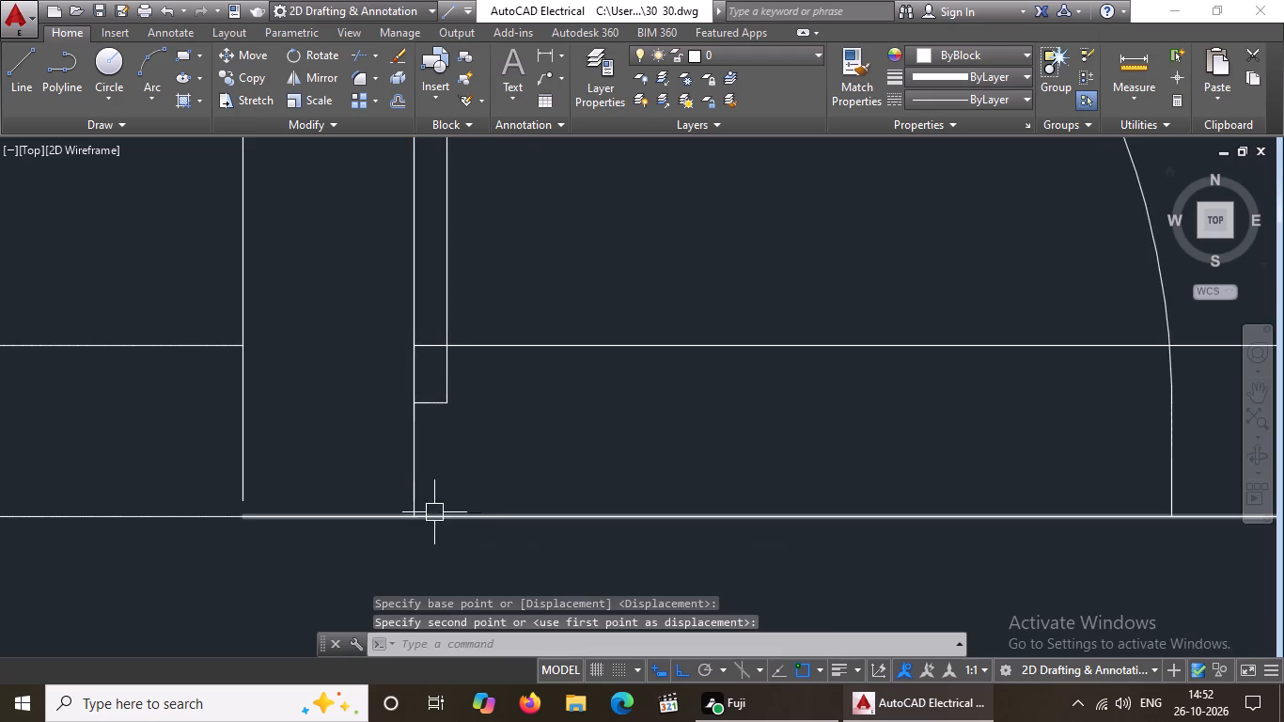
scroll(462, 508, "down", 5)
scroll(477, 507, "up", 4)
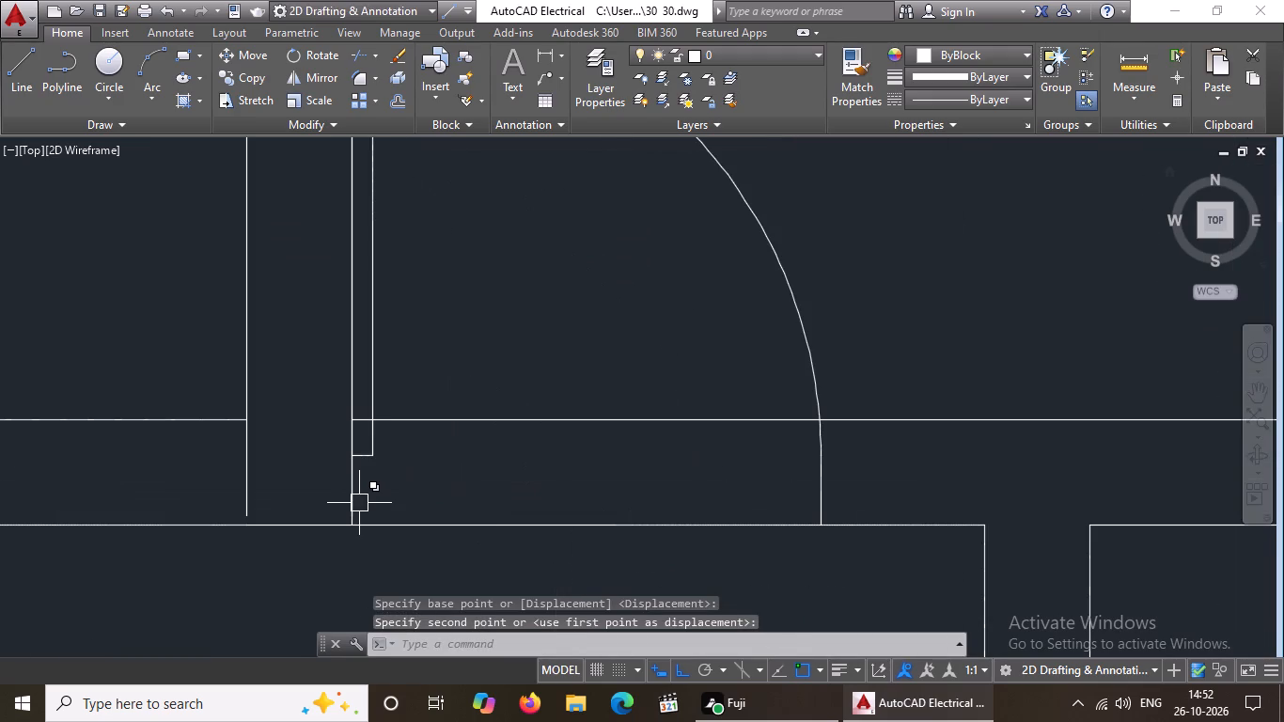
scroll(328, 558, "up", 1)
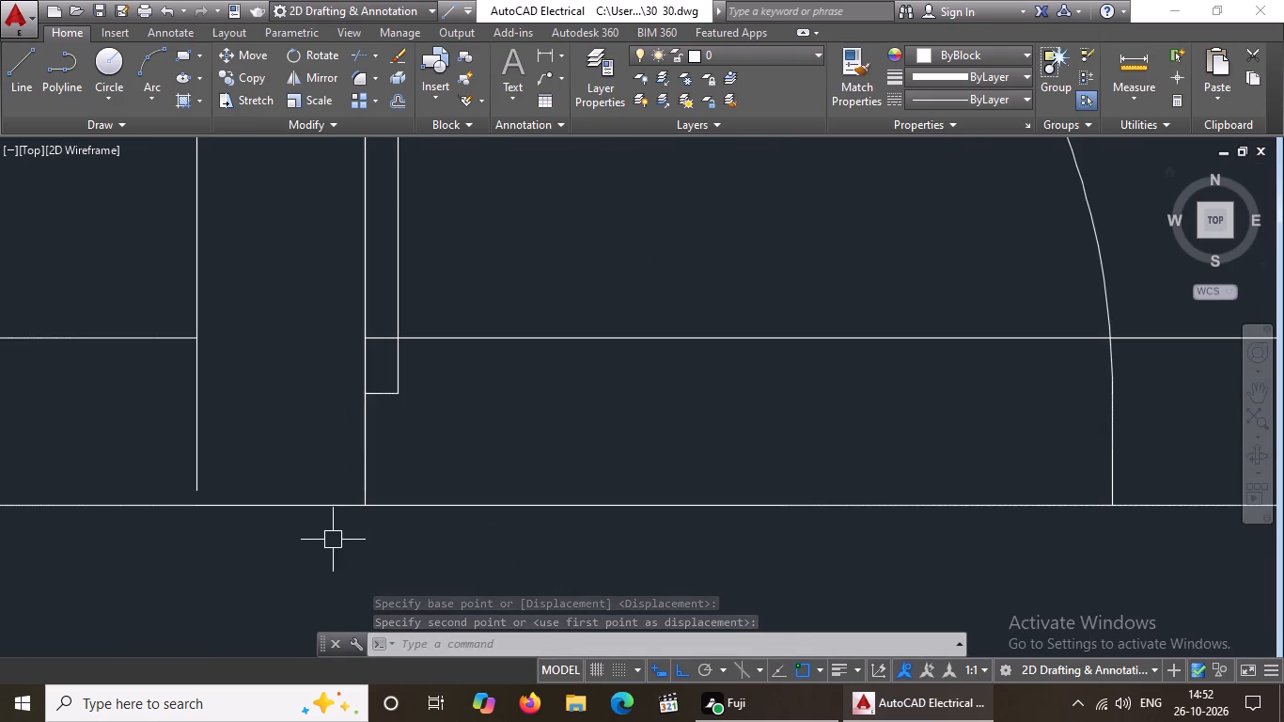
scroll(339, 494, "down", 3)
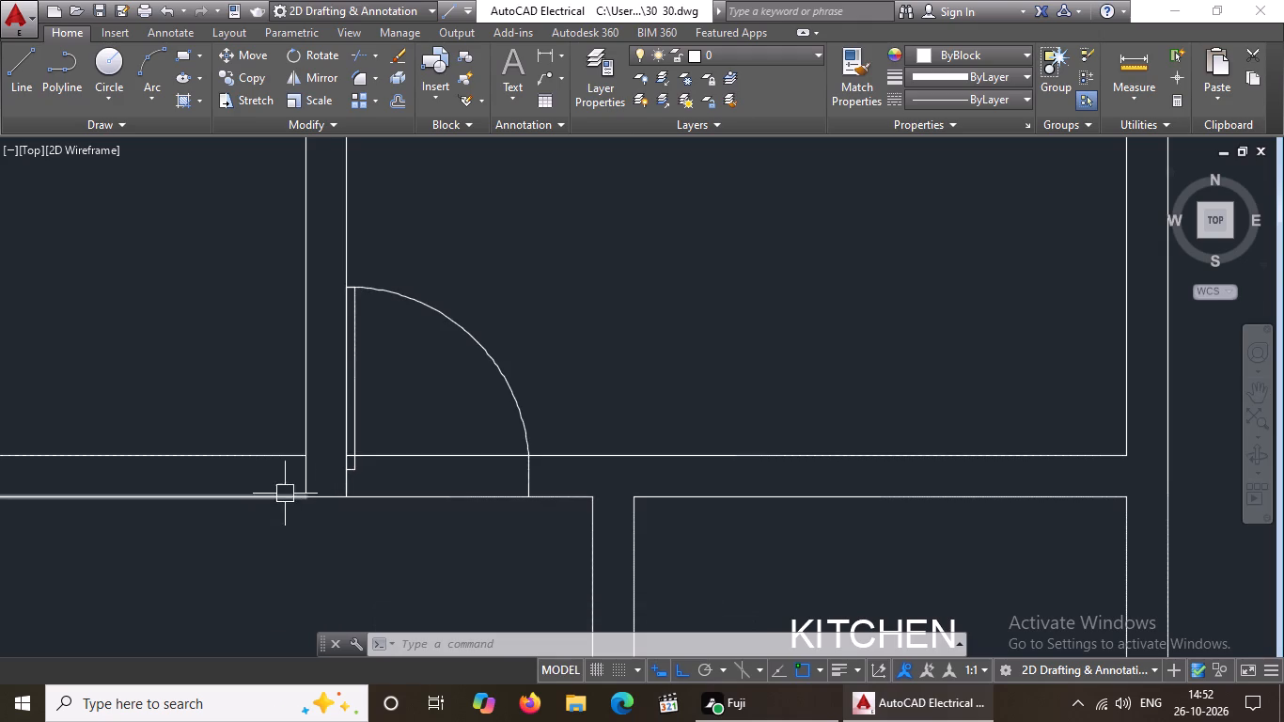
Extend the west line of the wall between the BED ROOMs down to the T.V LOUNGE's north wall line.
scroll(285, 494, "up", 1)
key("Escape")
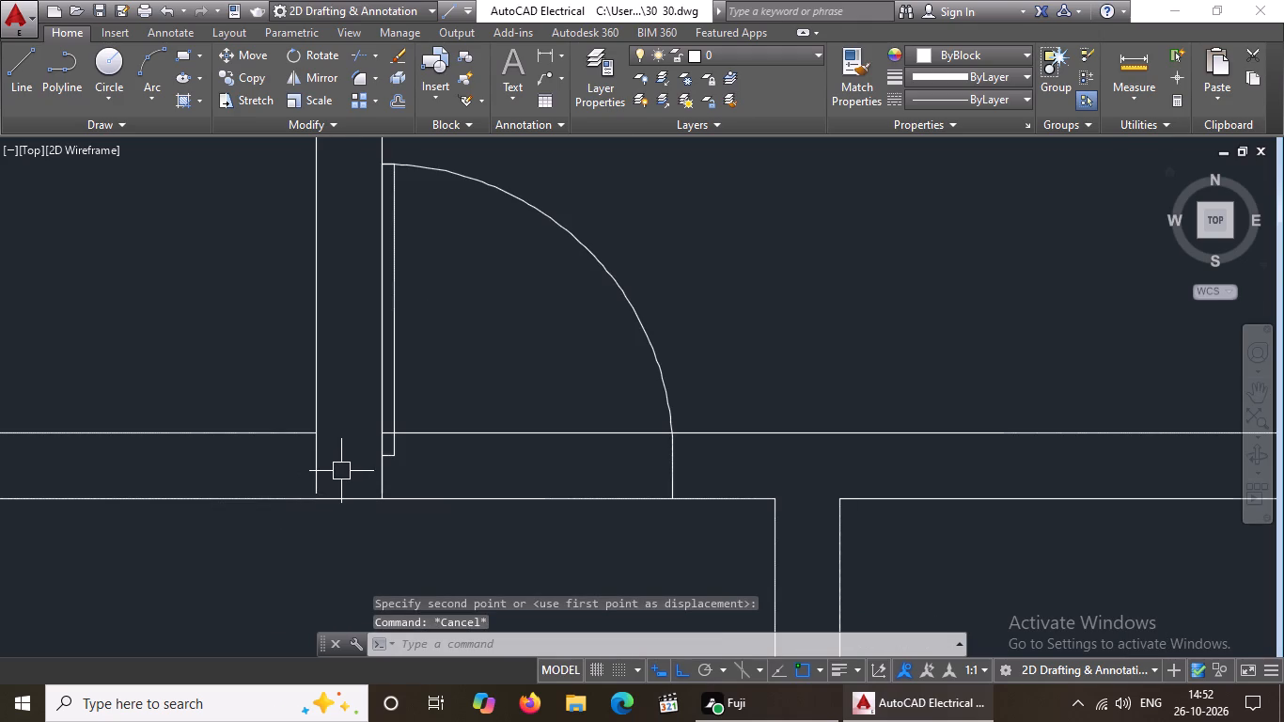
type("EX")
key("space")
key("space")
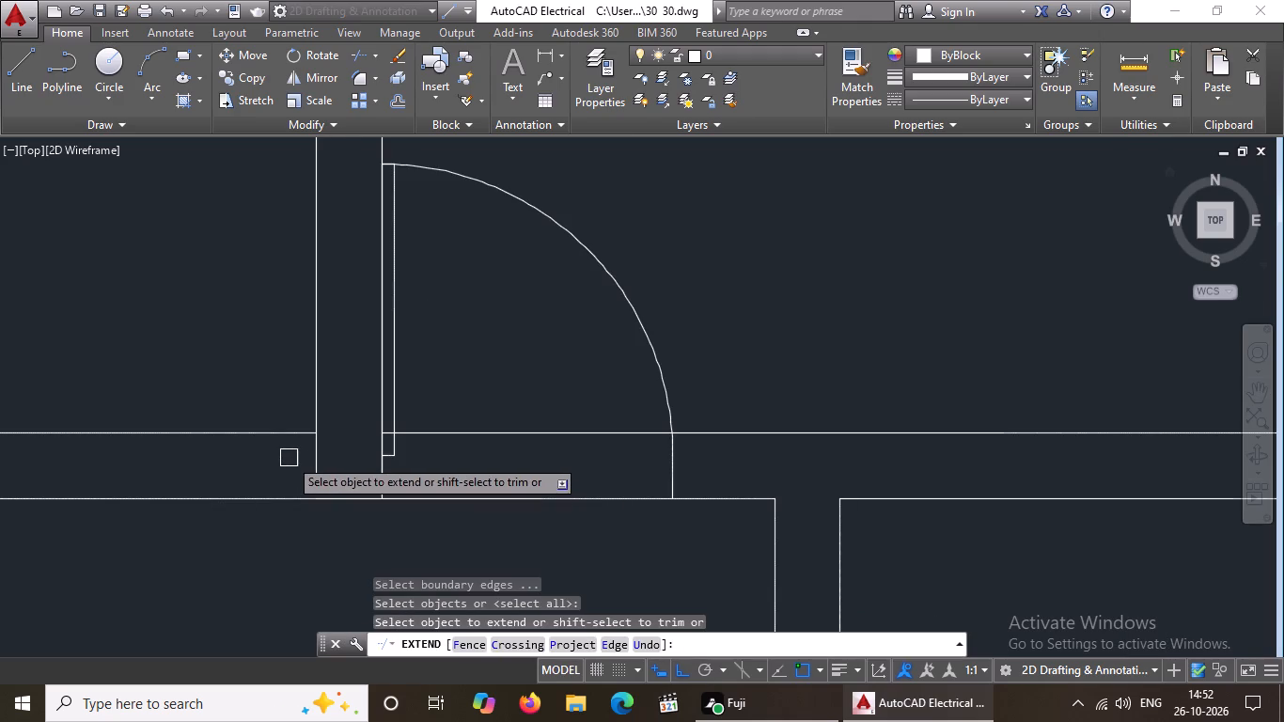
left_click(308, 476)
scroll(428, 513, "down", 3)
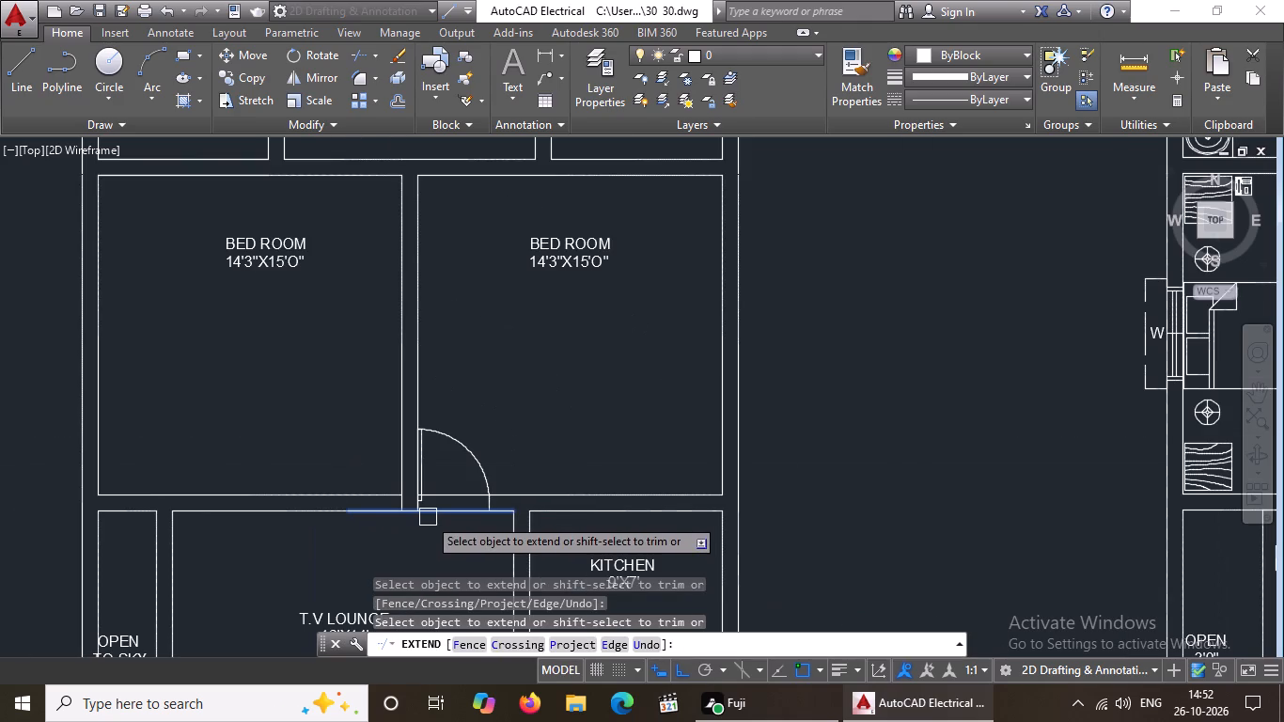
key("Escape")
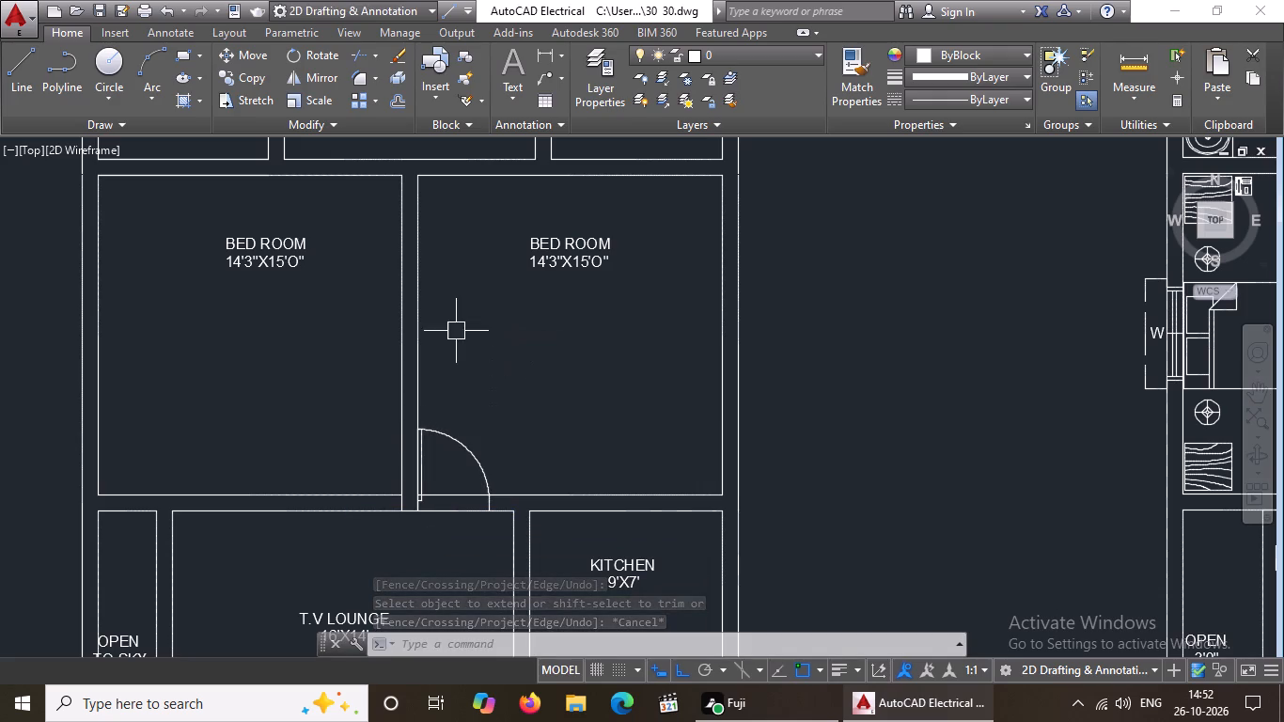
Mirror the east BED ROOM's door across a vertical line within the wall between the BED ROOMs, keeping the original door.
left_click(449, 447)
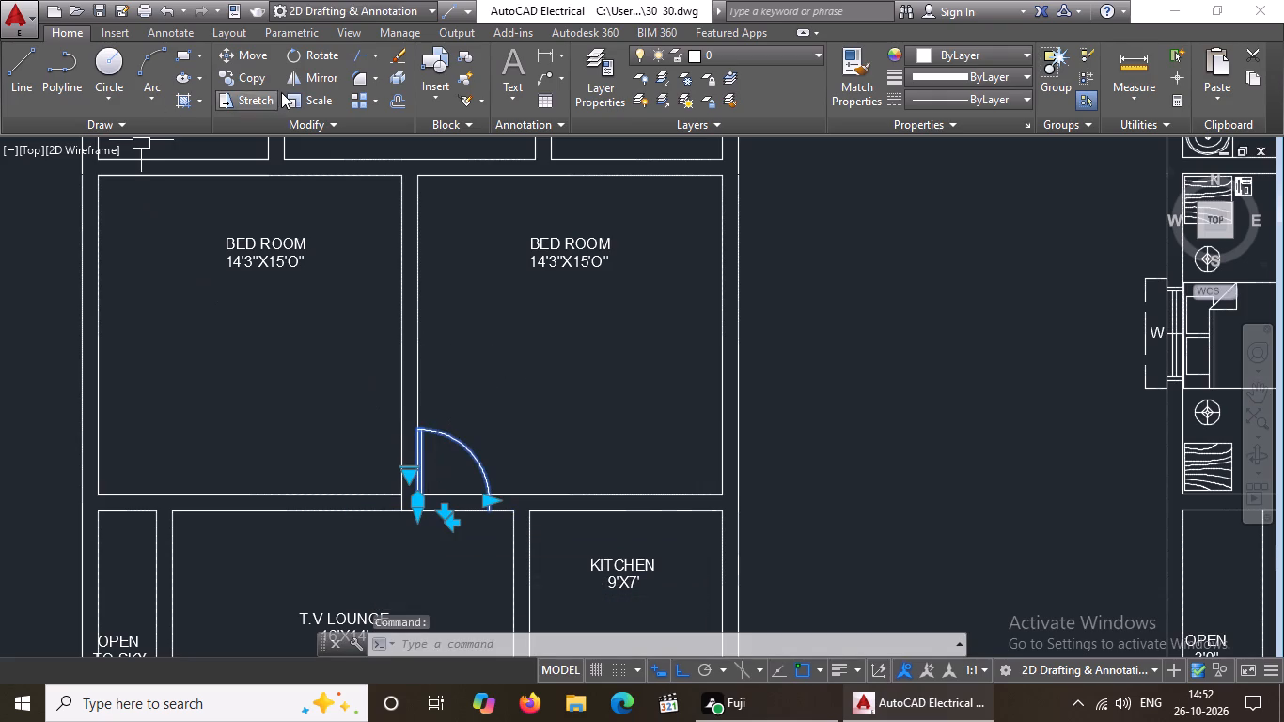
left_click(297, 71)
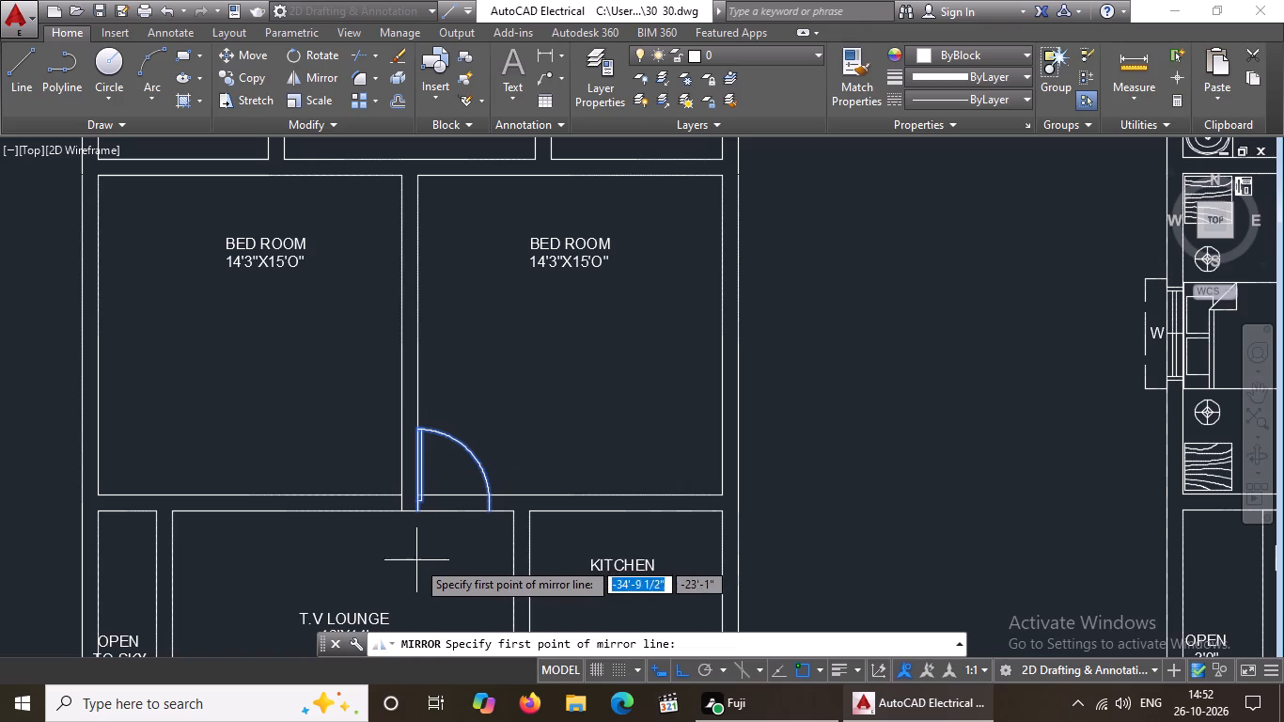
scroll(396, 530, "up", 1)
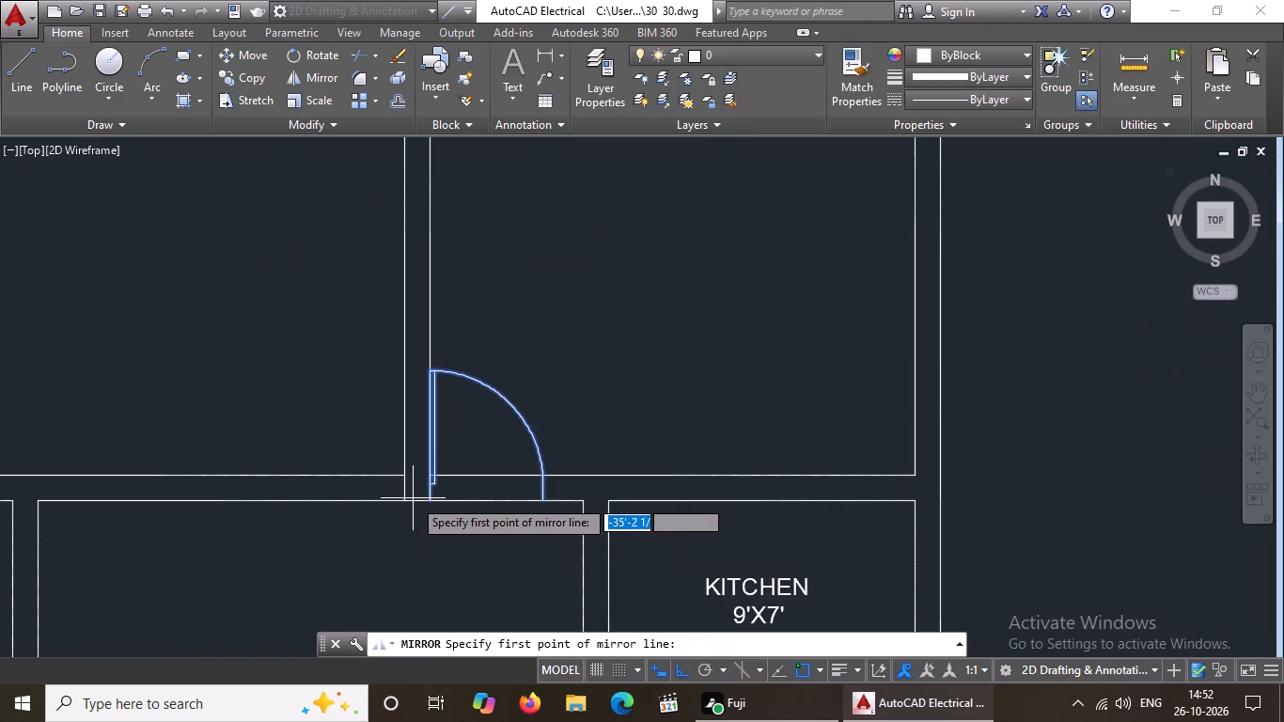
left_click(417, 514)
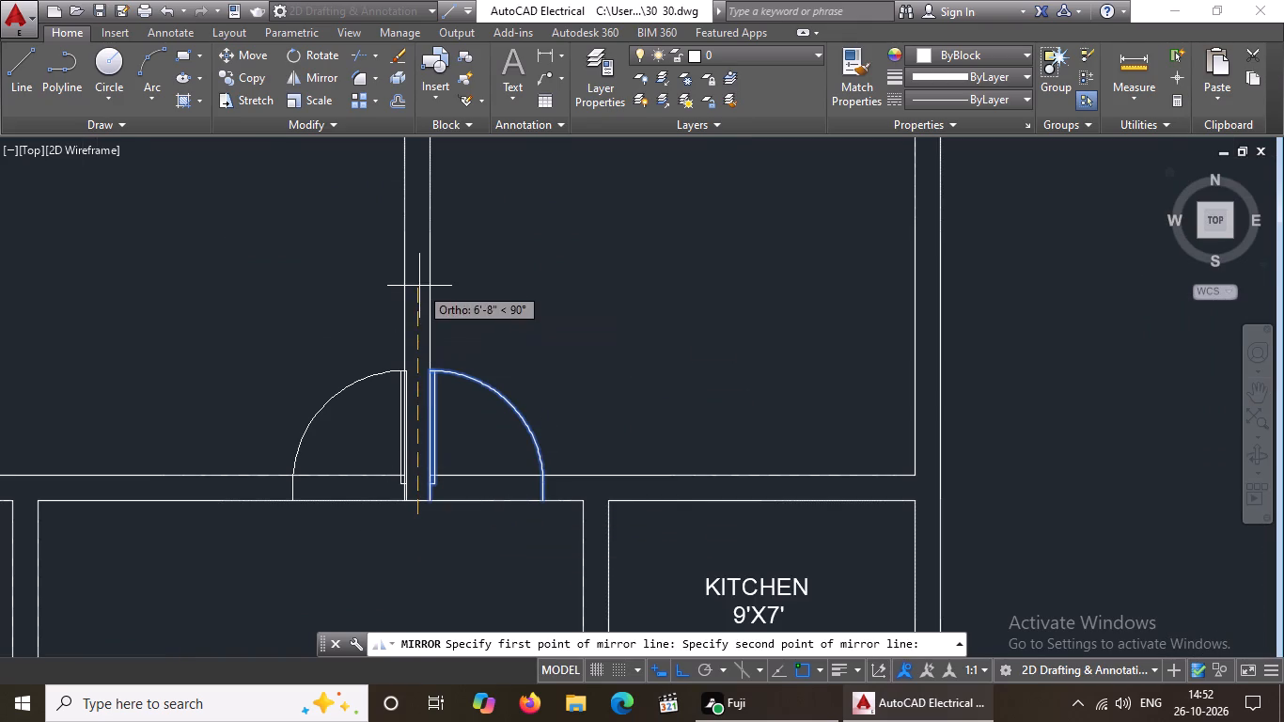
left_click(419, 285)
key("n")
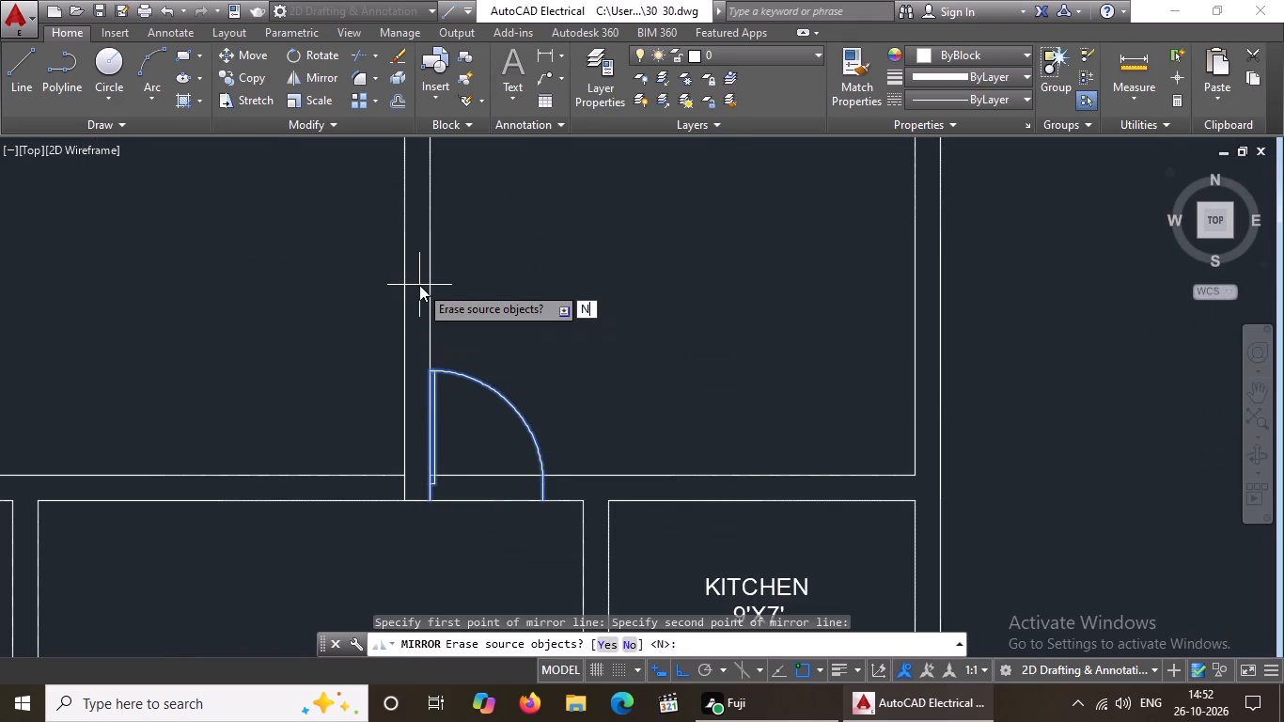
key("Return")
Move the mirrored door by its lower hinge end about 1/2" west onto the end of the dividing wall's west line.
scroll(416, 439, "up", 2)
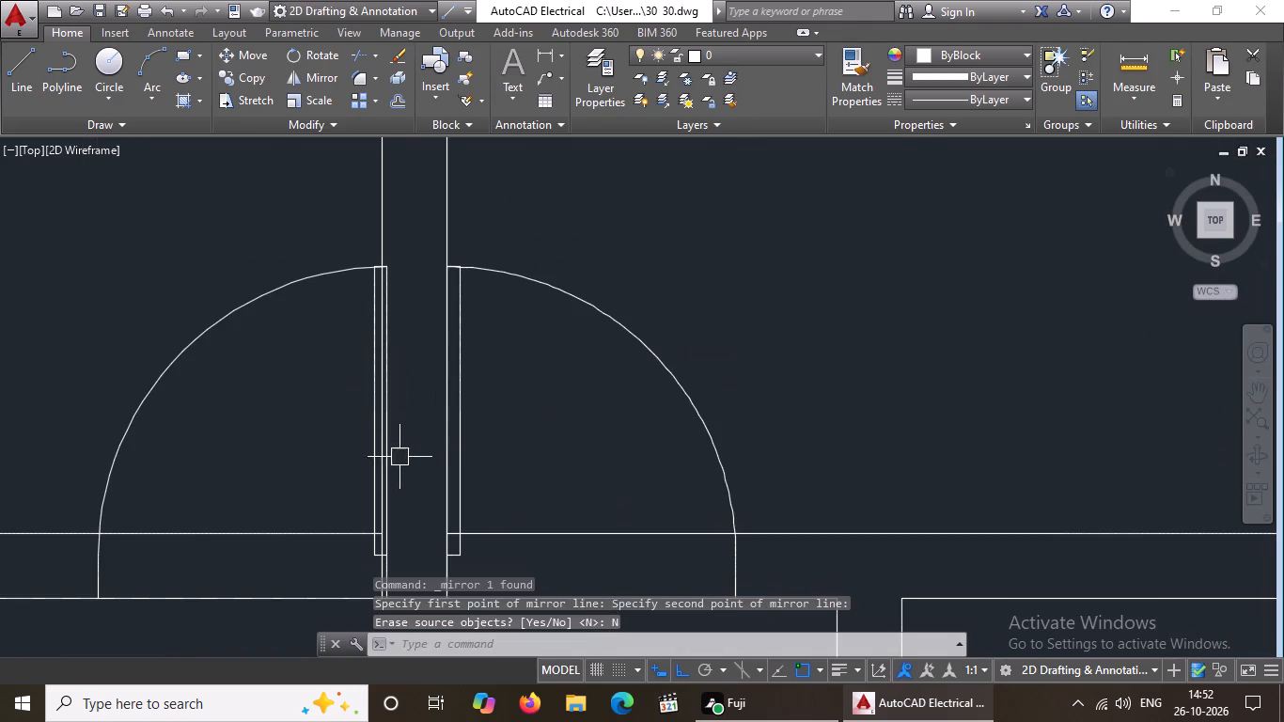
left_click(214, 324)
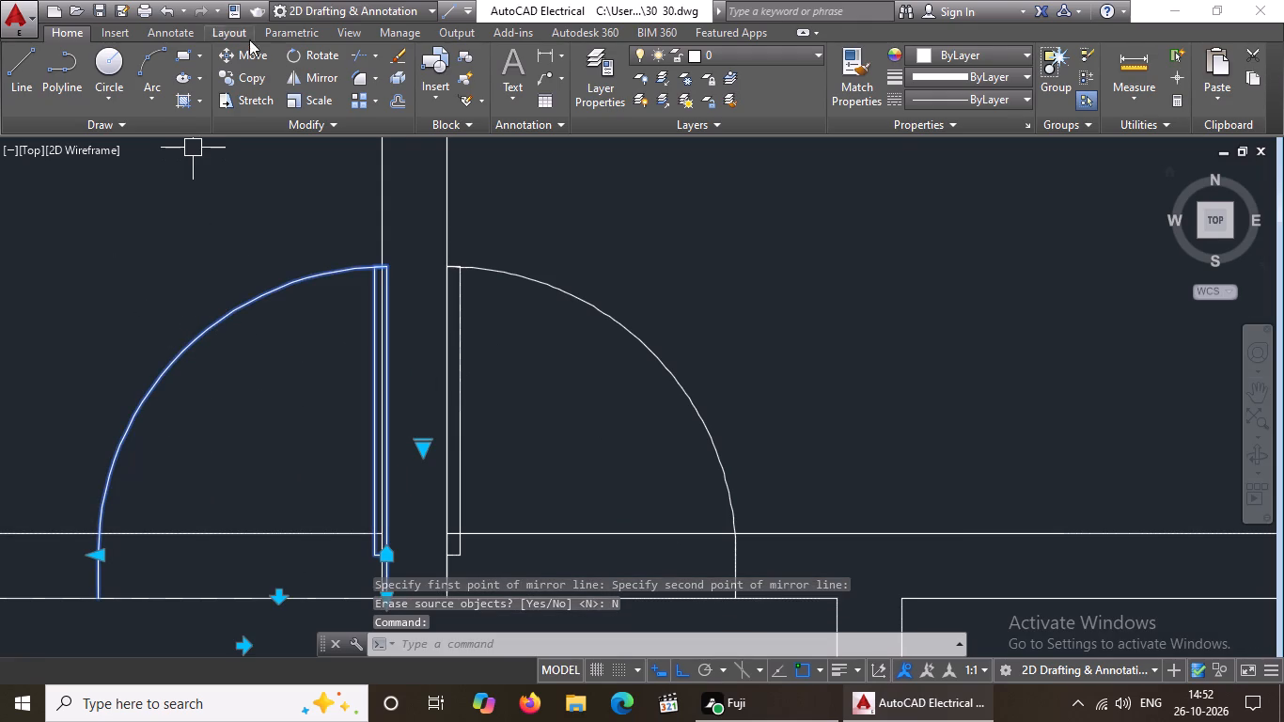
left_click(250, 55)
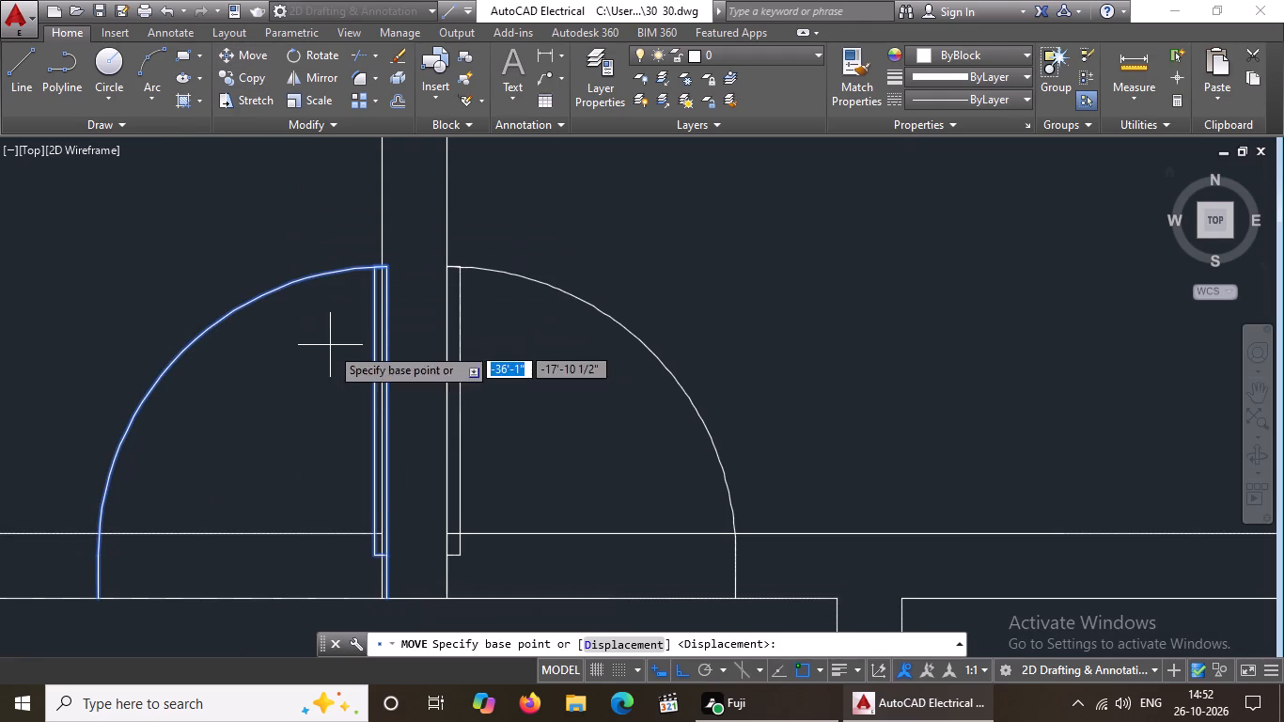
scroll(386, 622, "up", 1)
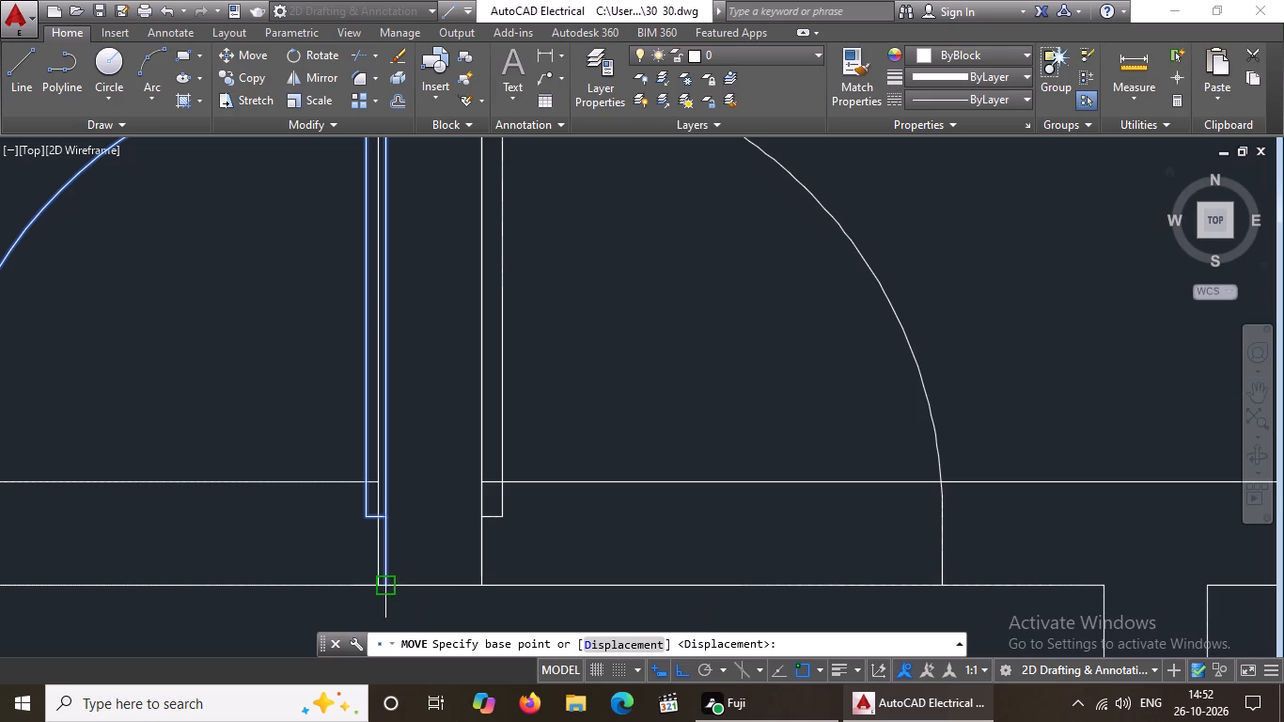
left_click(385, 585)
left_click(378, 587)
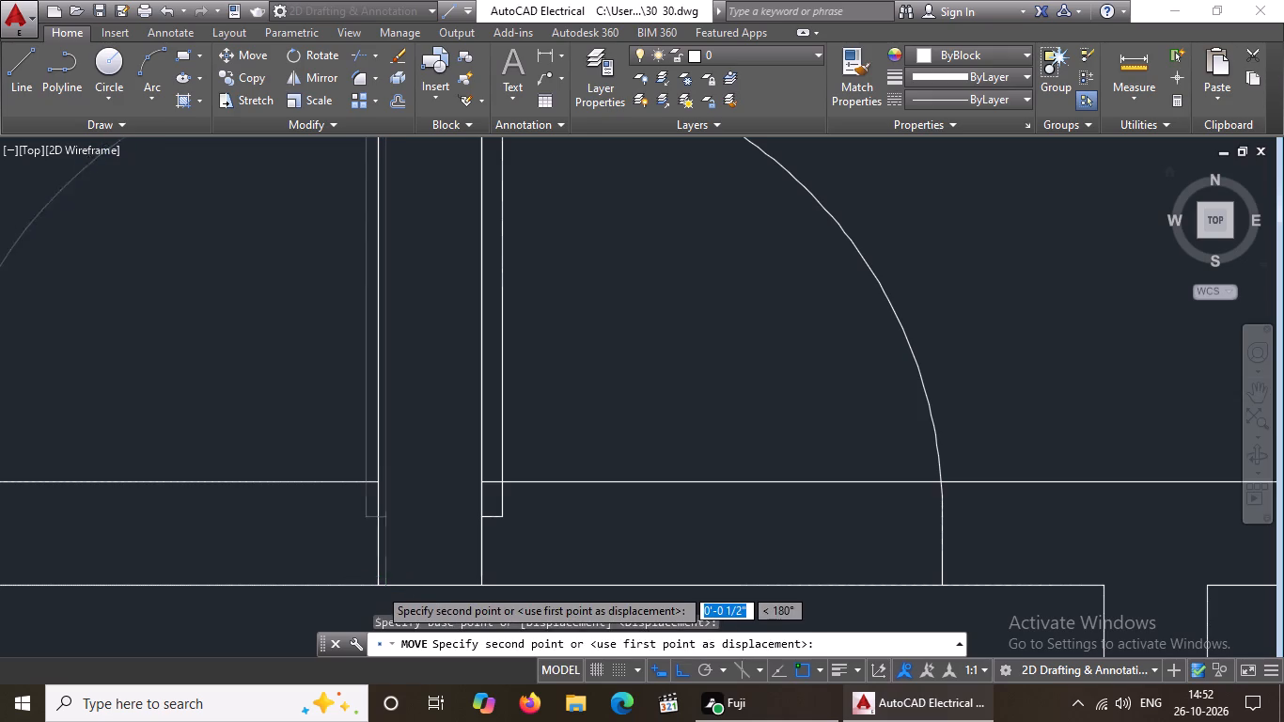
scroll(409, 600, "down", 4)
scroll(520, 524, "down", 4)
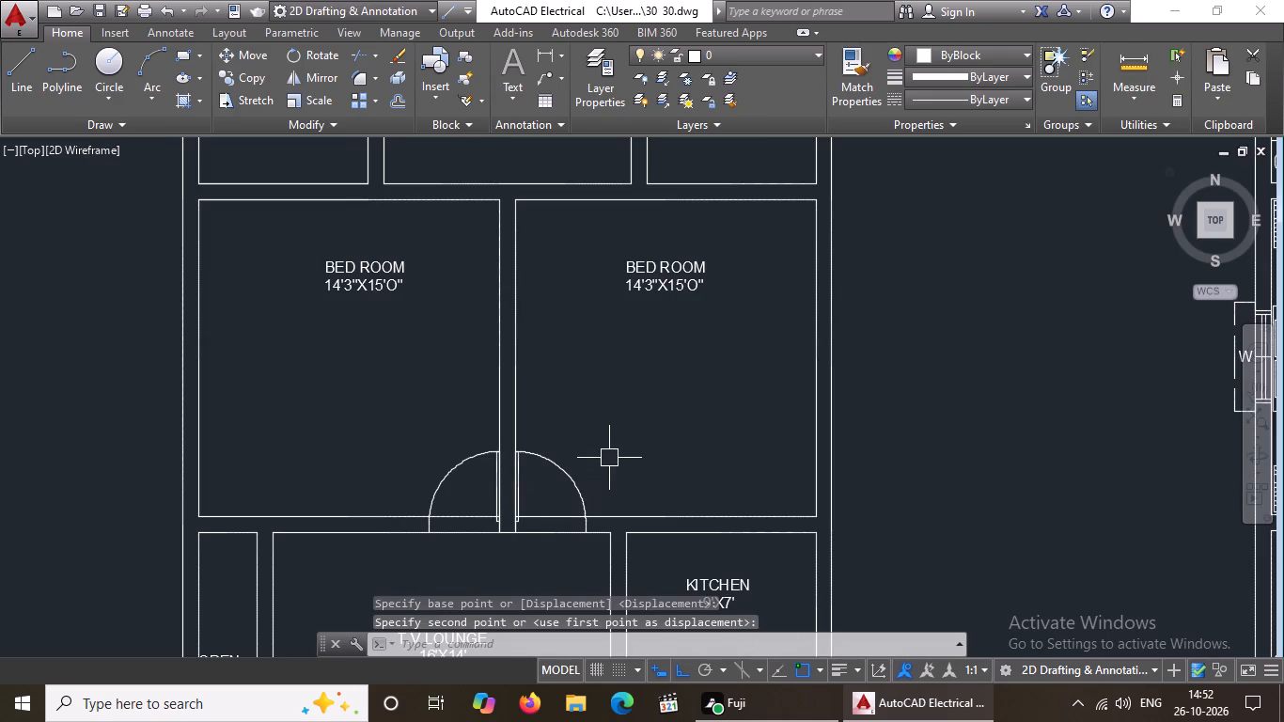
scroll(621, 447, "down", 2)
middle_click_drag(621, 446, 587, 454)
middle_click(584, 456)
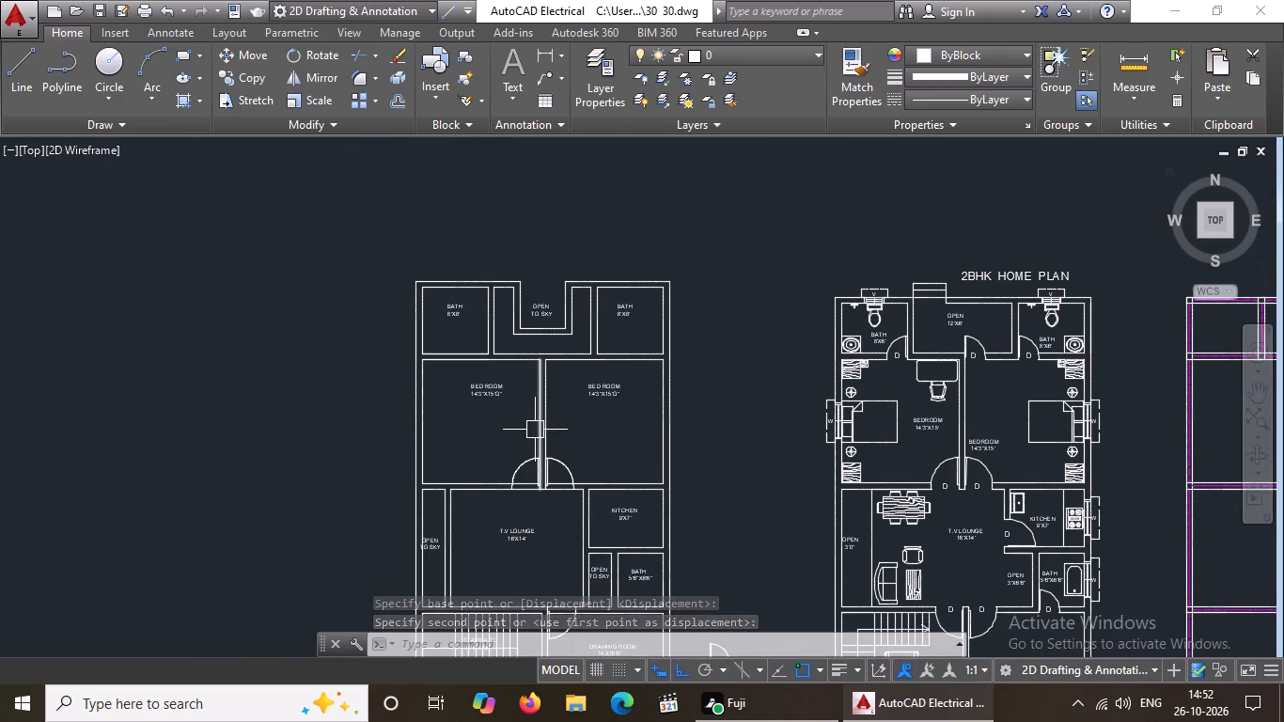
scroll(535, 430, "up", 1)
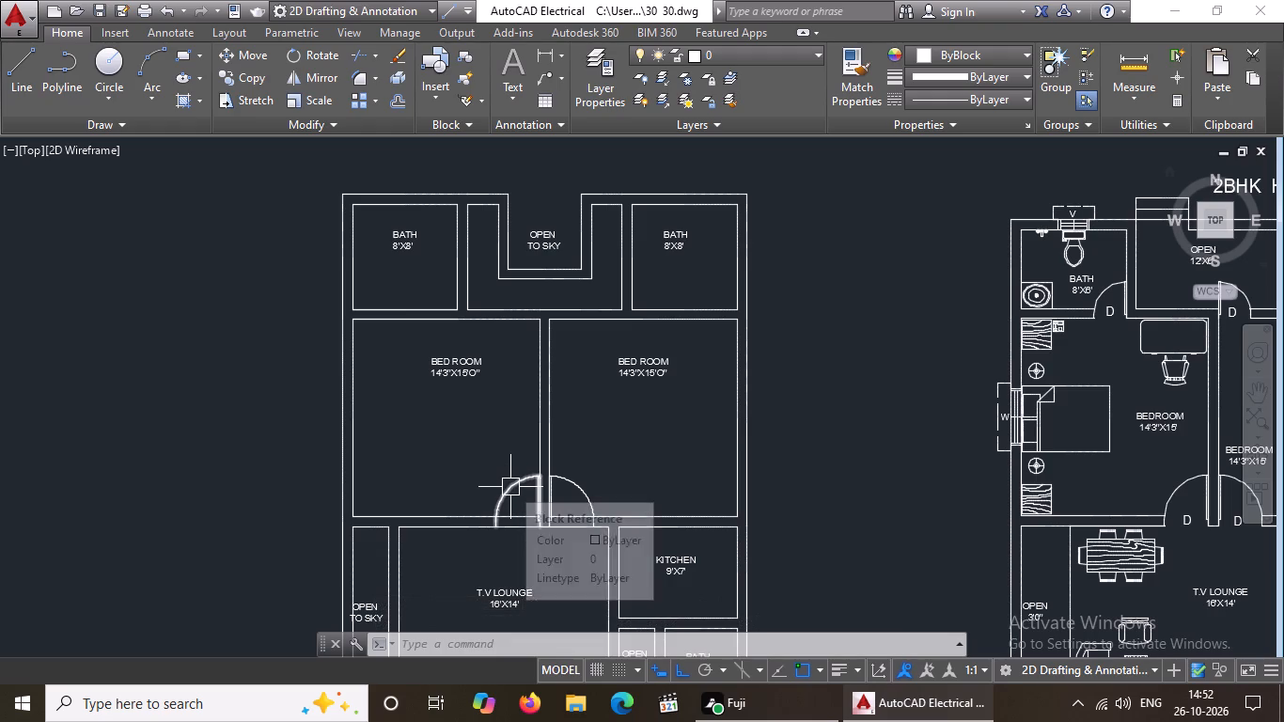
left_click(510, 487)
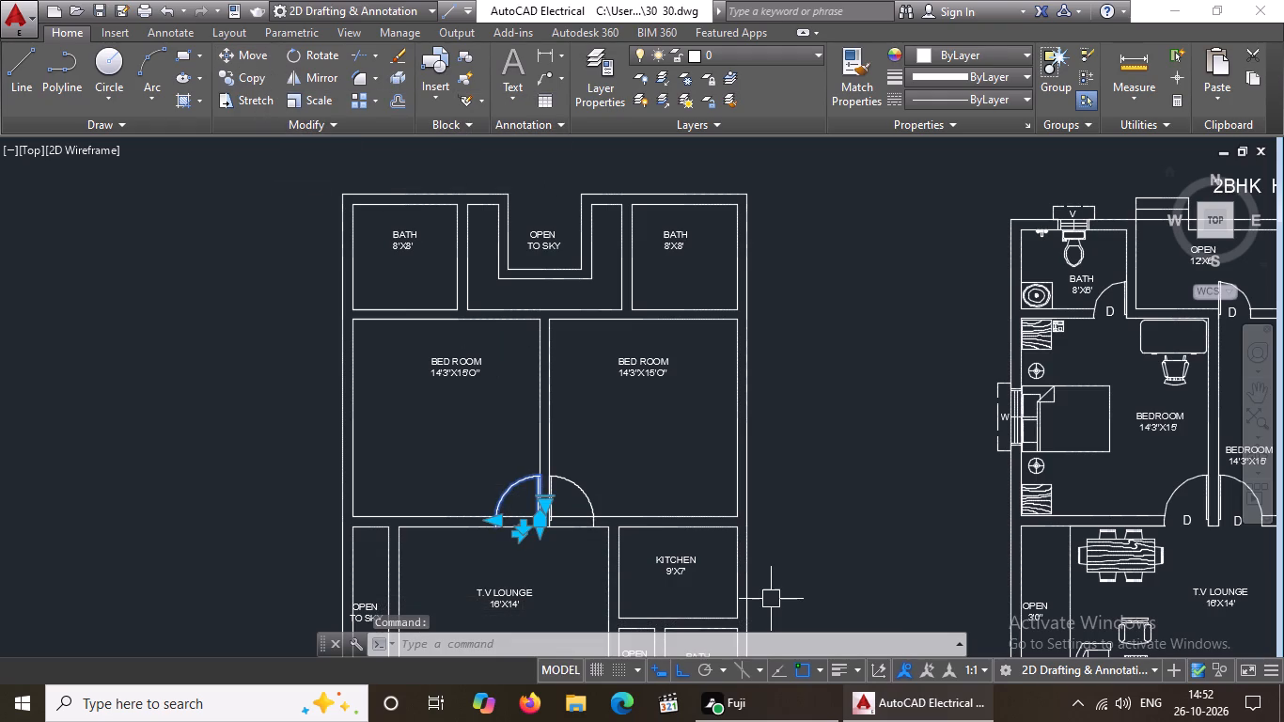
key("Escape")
Extend the west BATH's east wall line and the east BATH's west wall line down to the BED ROOMs' north wall lines.
type("EX")
key("Return")
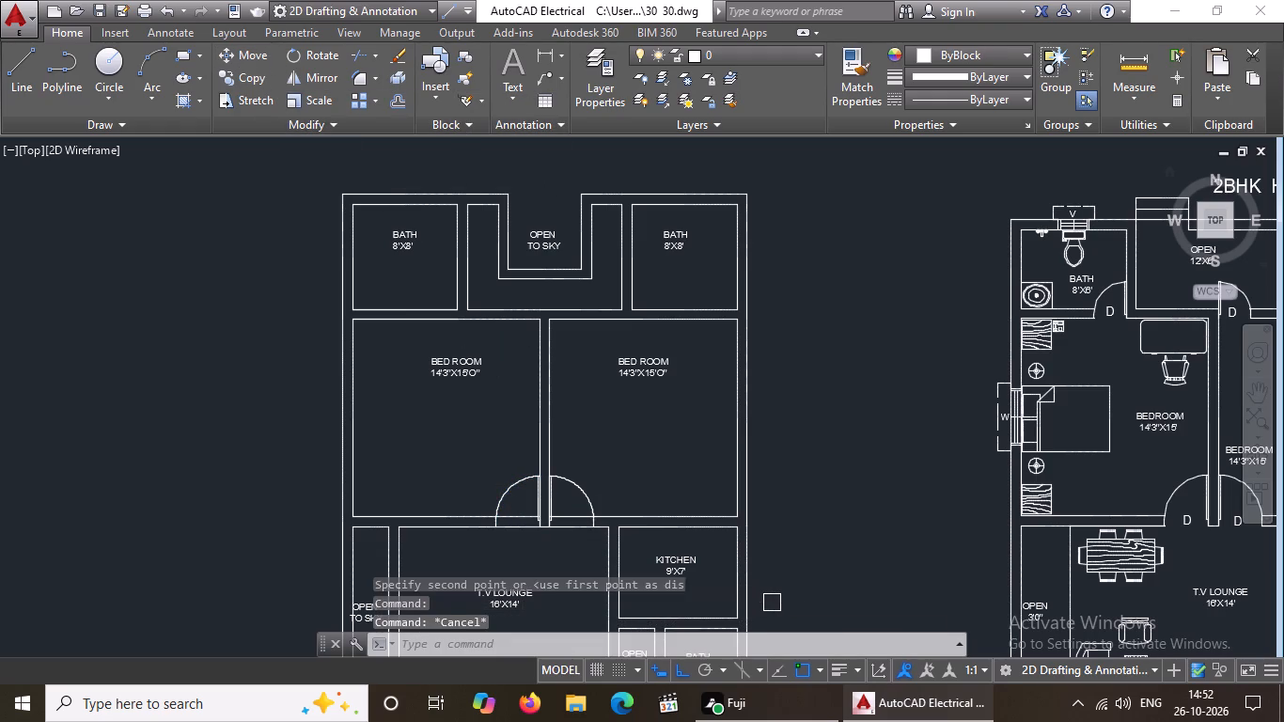
key("Return")
scroll(471, 308, "up", 3)
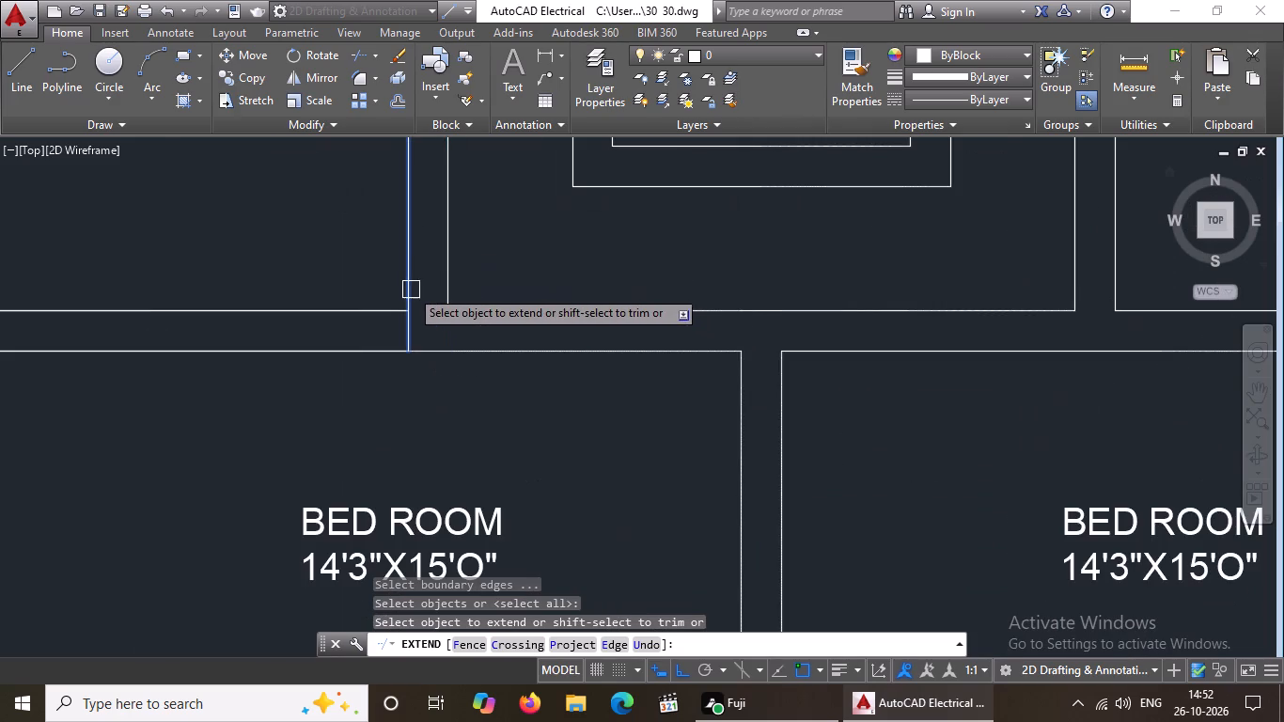
left_click(407, 279)
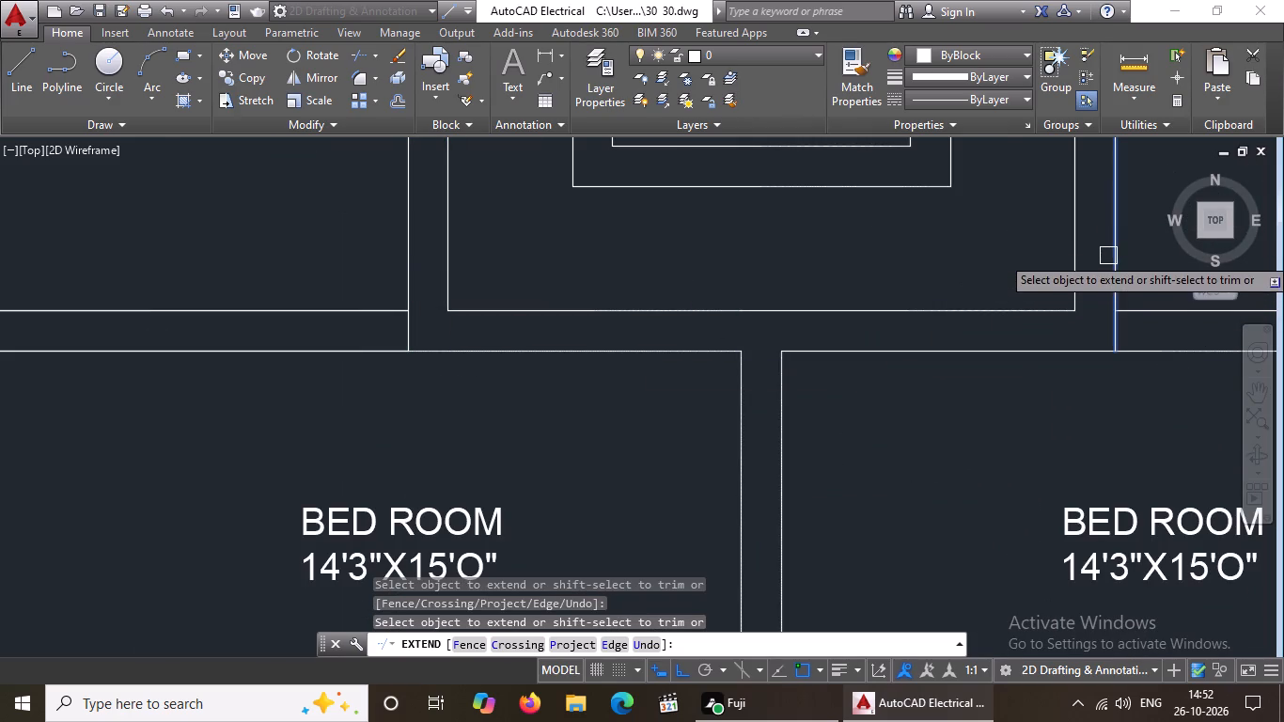
left_click(1110, 259)
scroll(1003, 360, "down", 3)
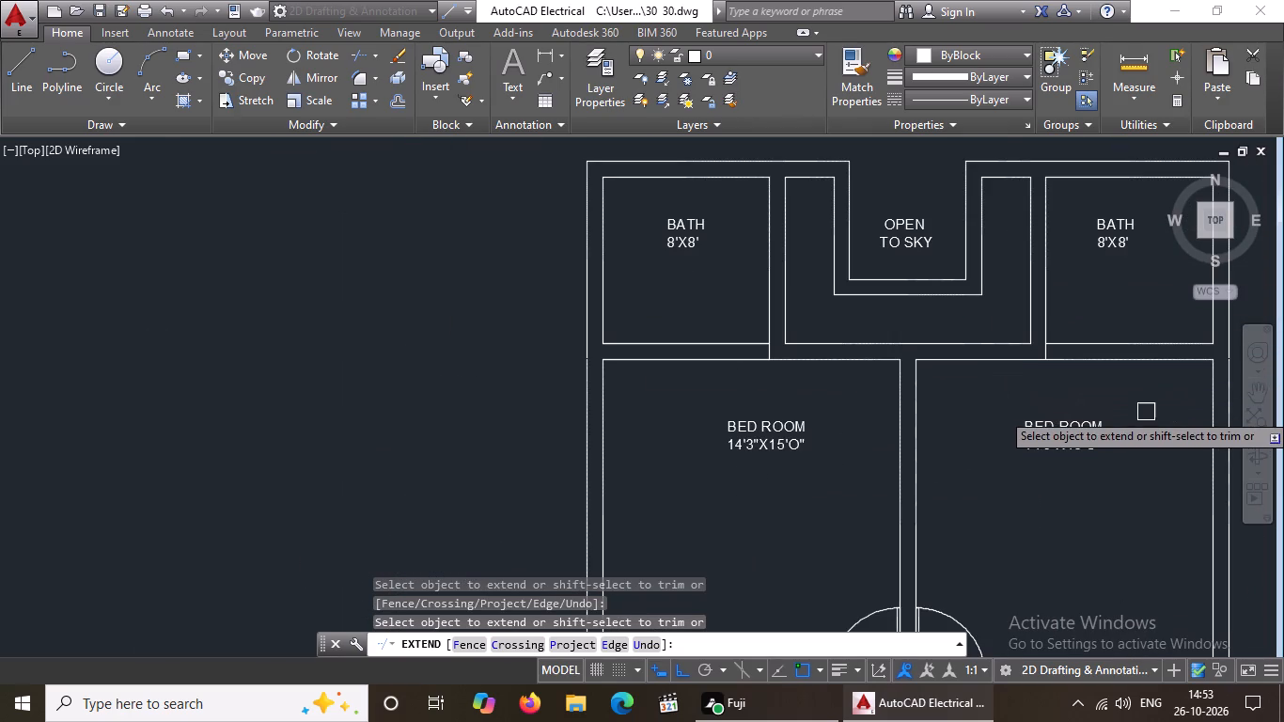
key("F1")
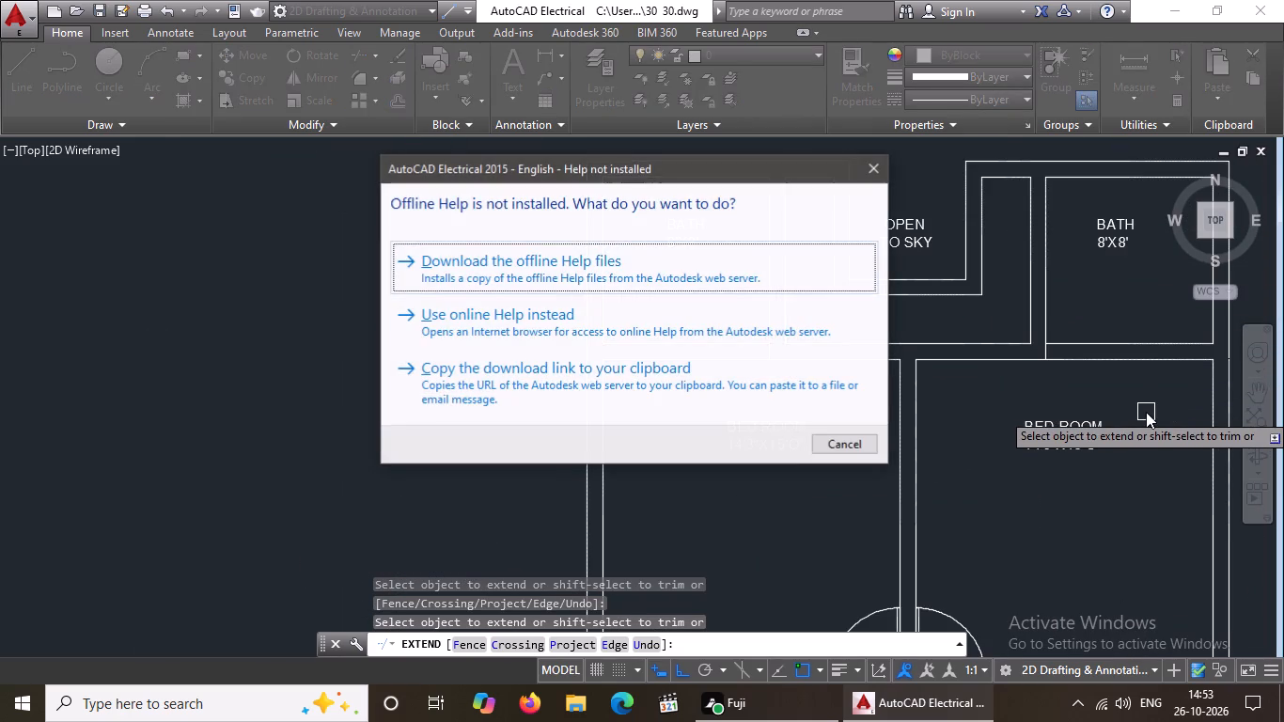
key("Escape")
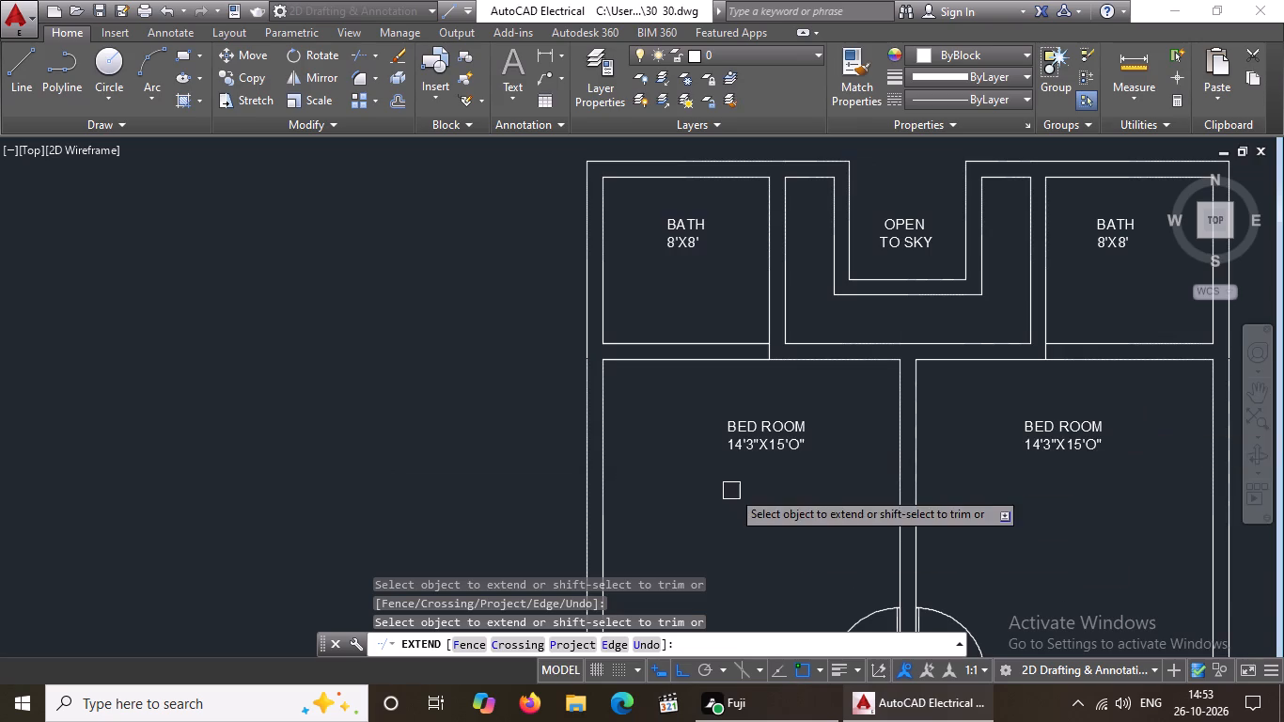
scroll(731, 489, "down", 3)
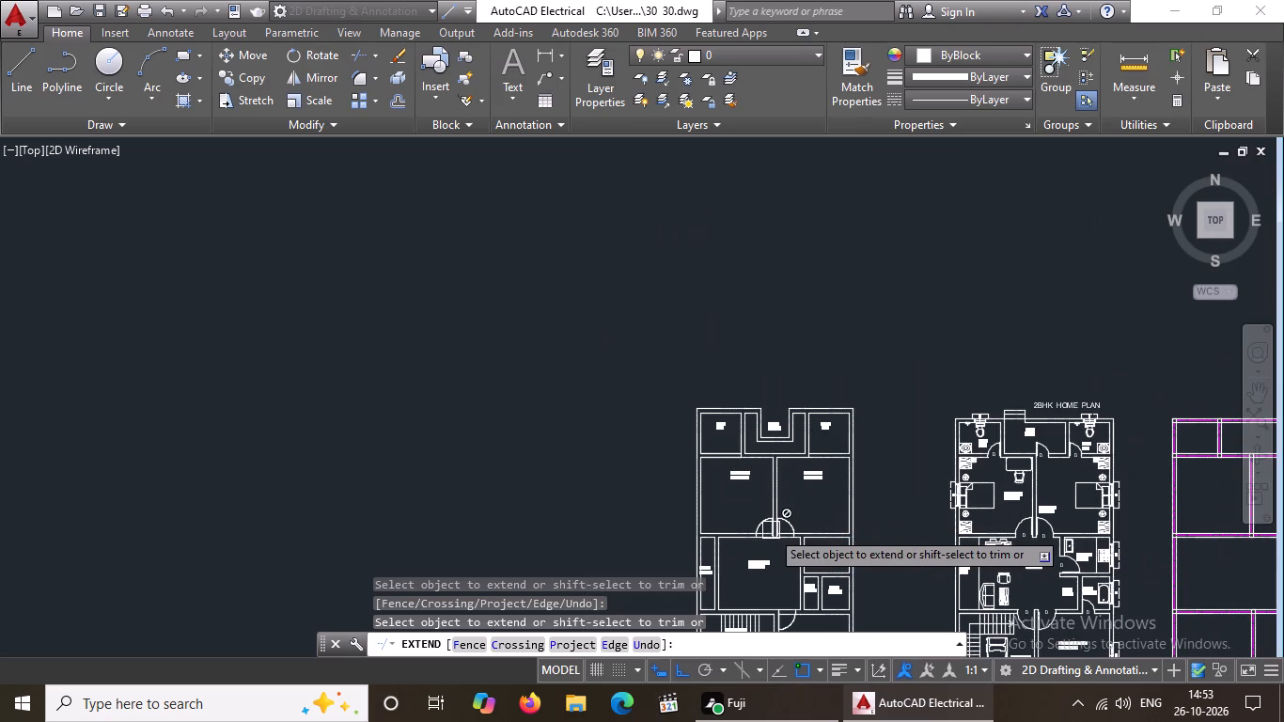
key("Escape")
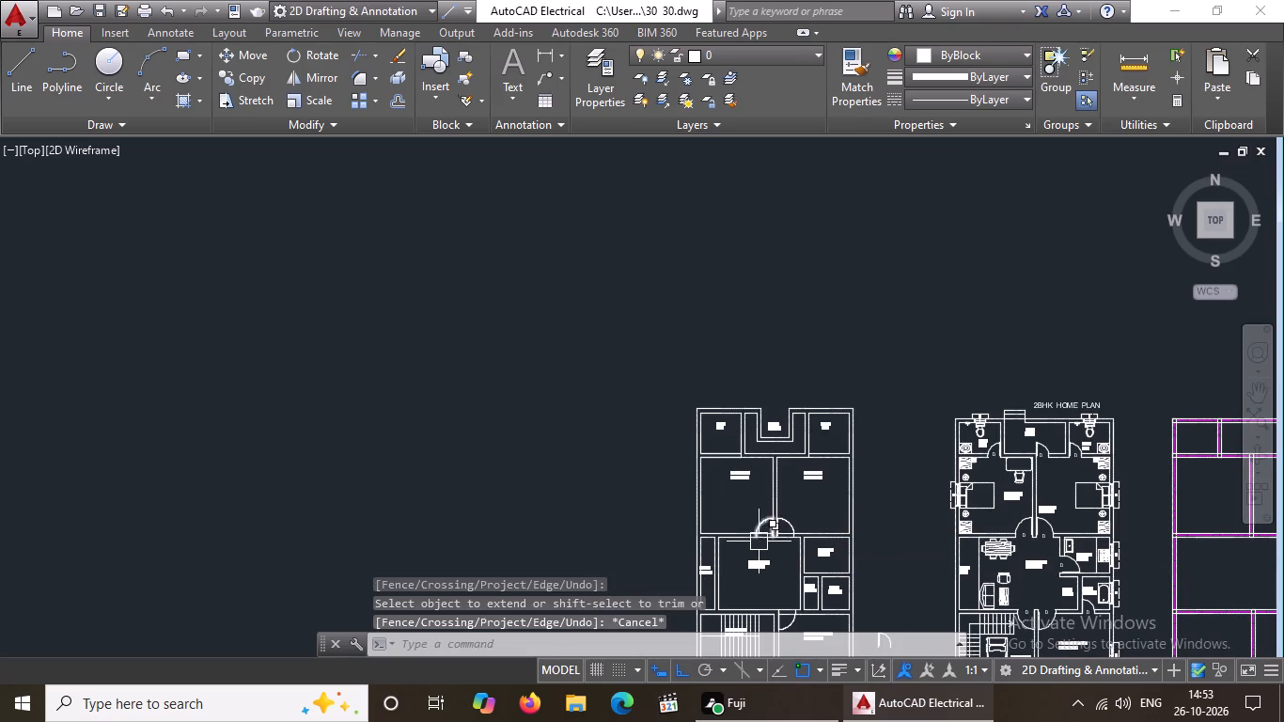
Copy the west BED ROOM's door by its lower hinge end, with ortho off, to the lower end of the west BATH's extended east wall line.
scroll(826, 583, "up", 2)
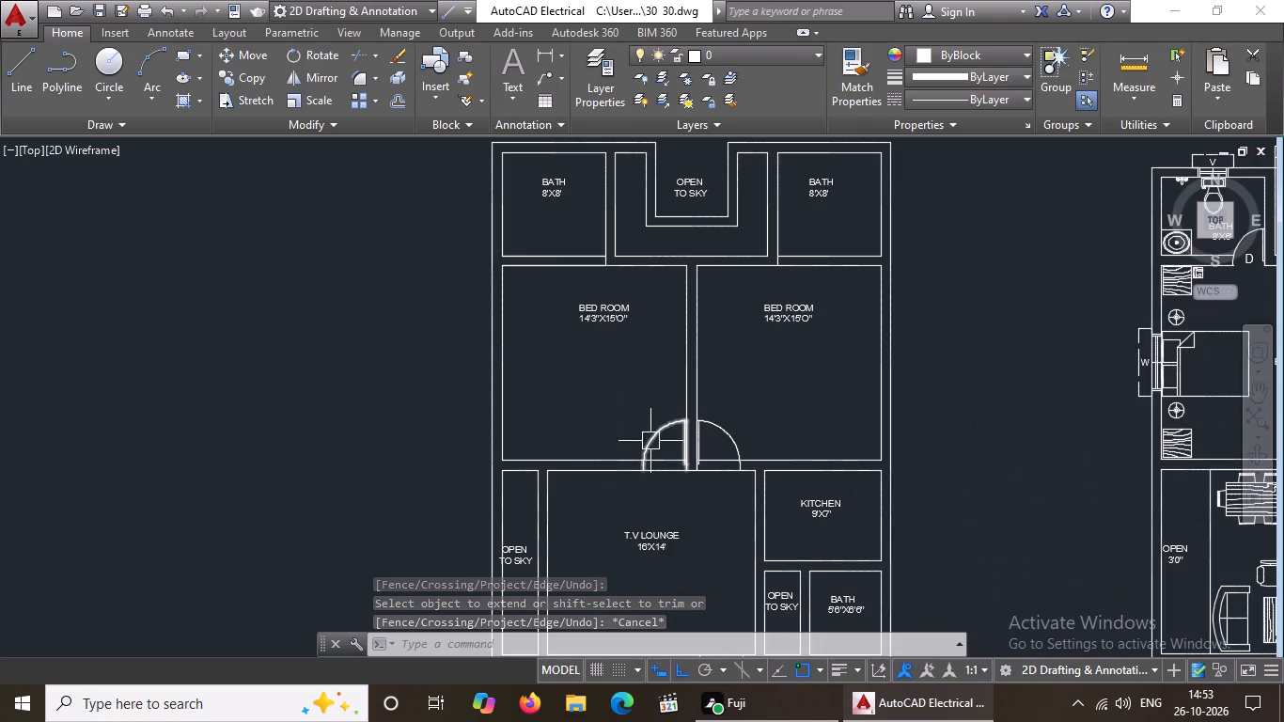
left_click(650, 432)
left_click(240, 76)
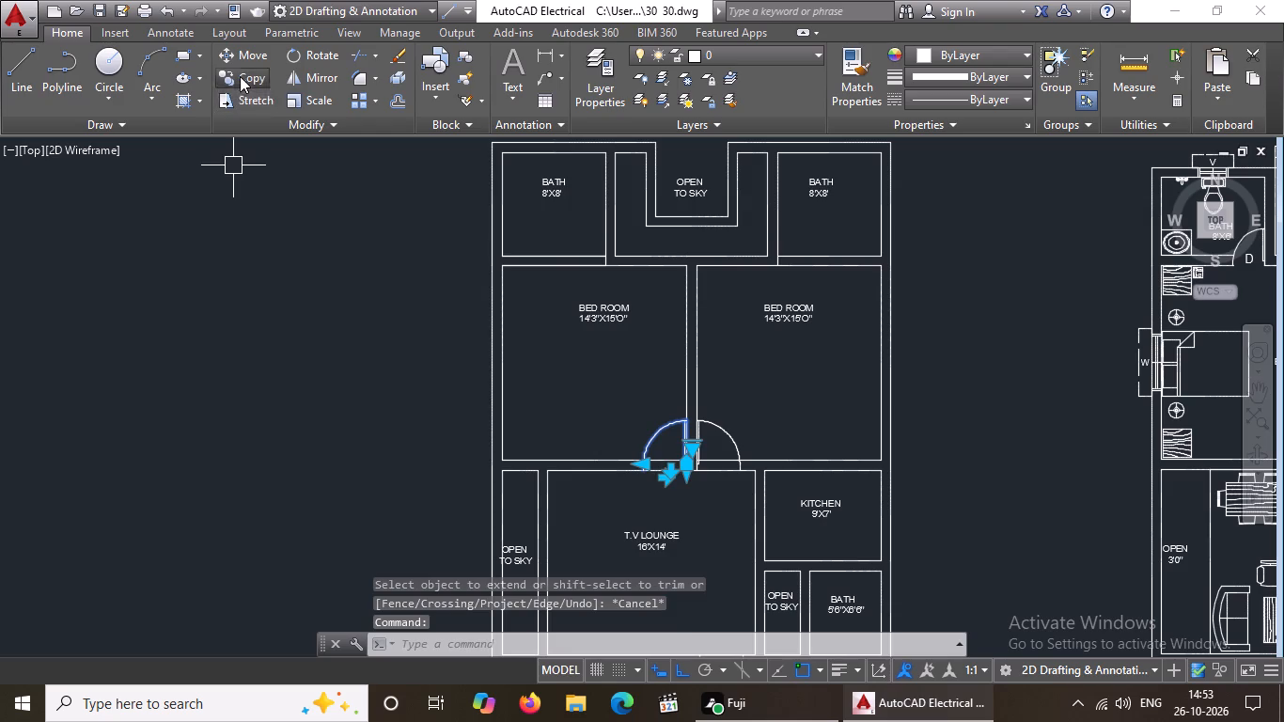
scroll(677, 486, "up", 1)
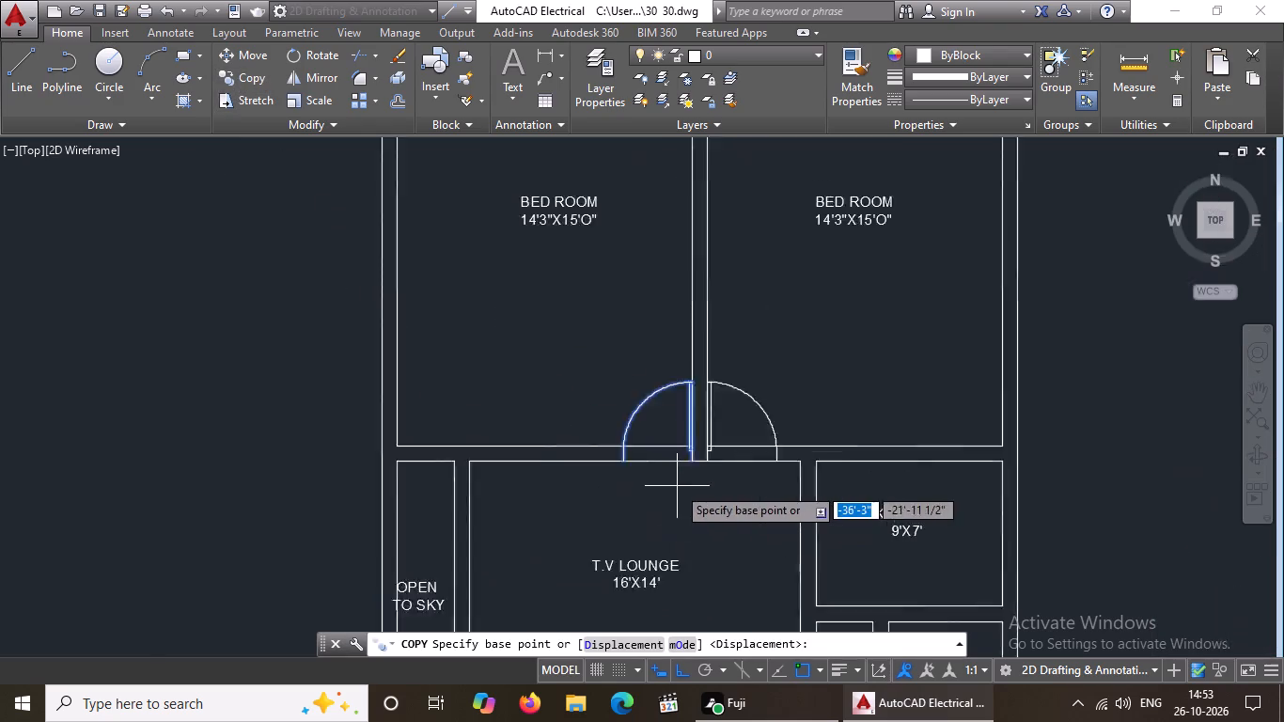
scroll(677, 486, "up", 2)
left_click(712, 423)
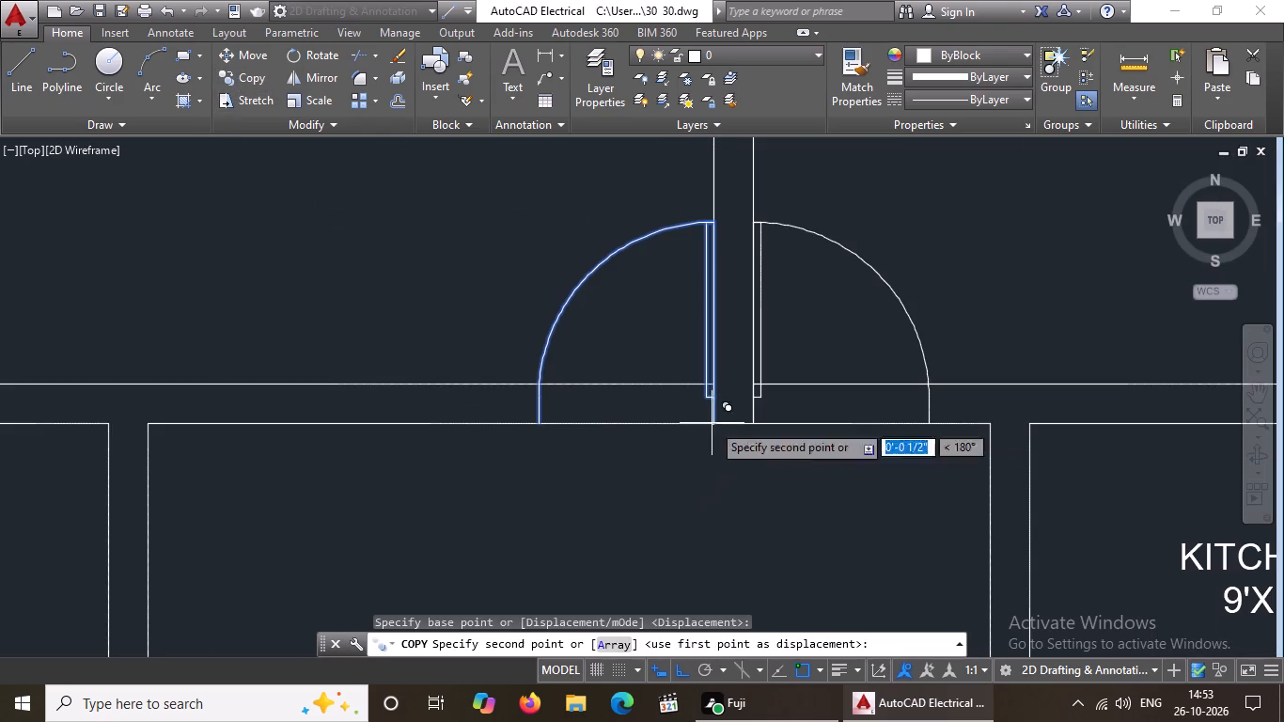
scroll(609, 431, "down", 4)
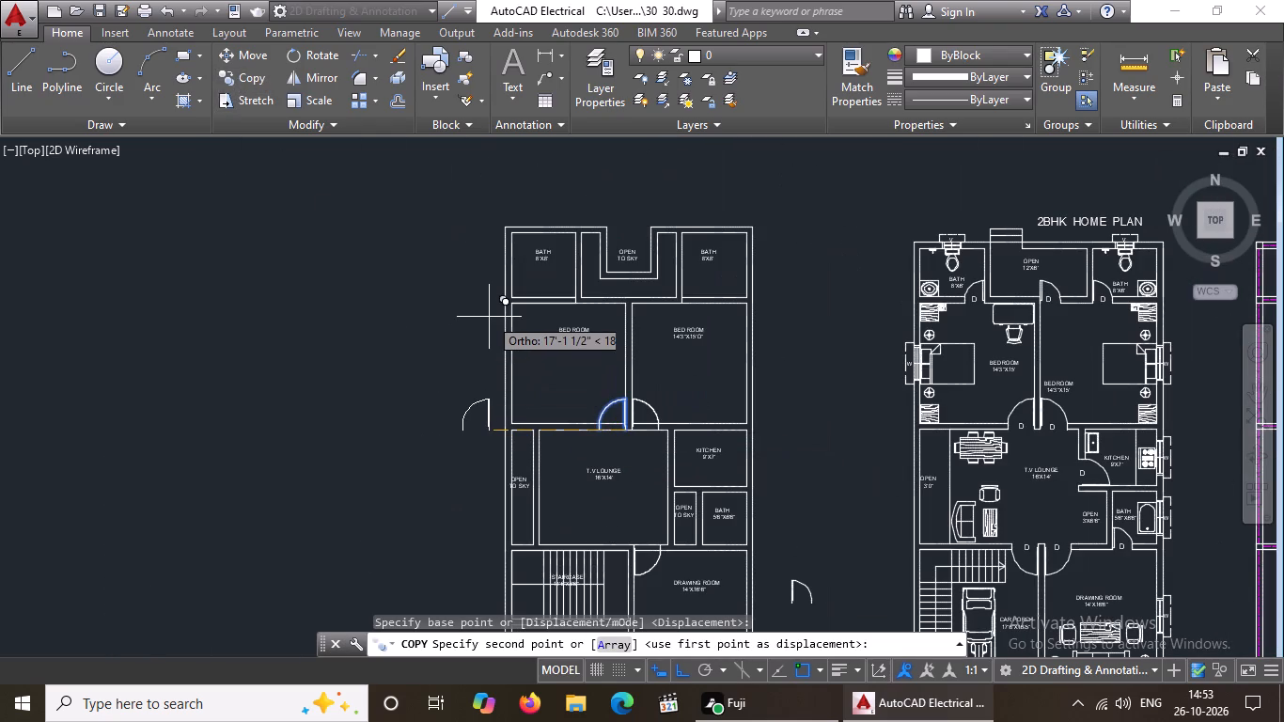
middle_click_drag(476, 307, 498, 446)
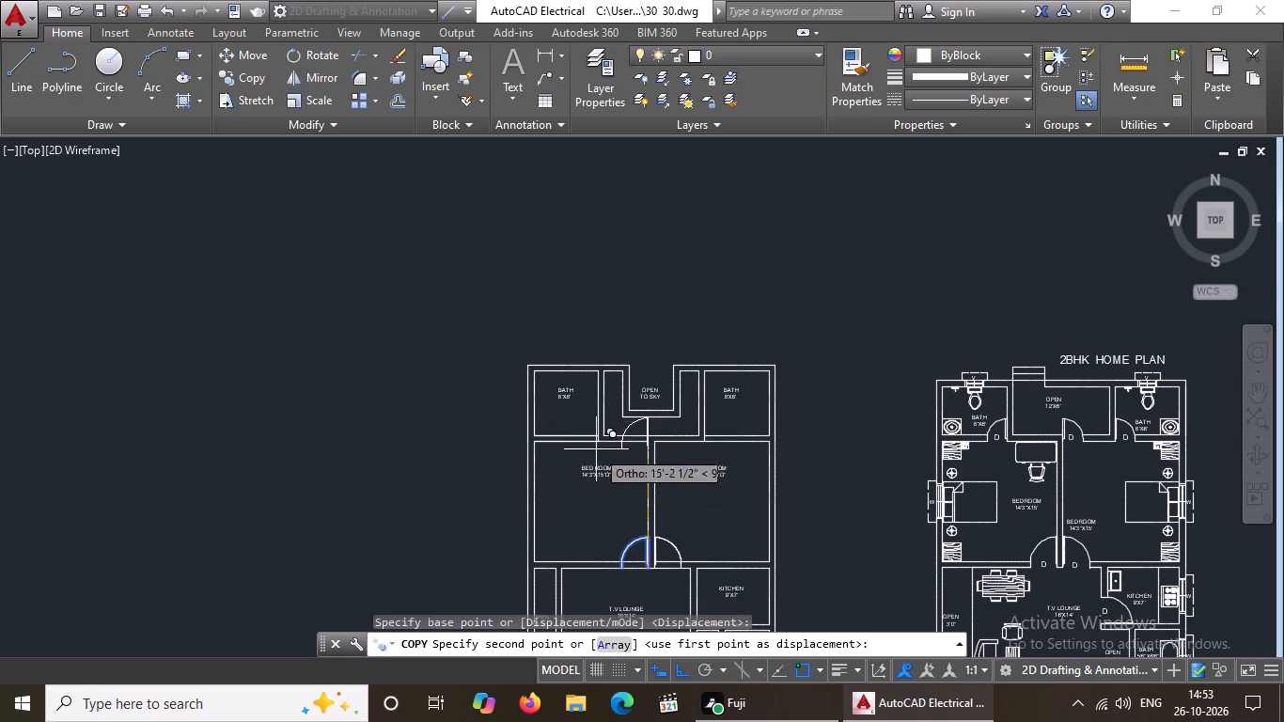
left_click(683, 669)
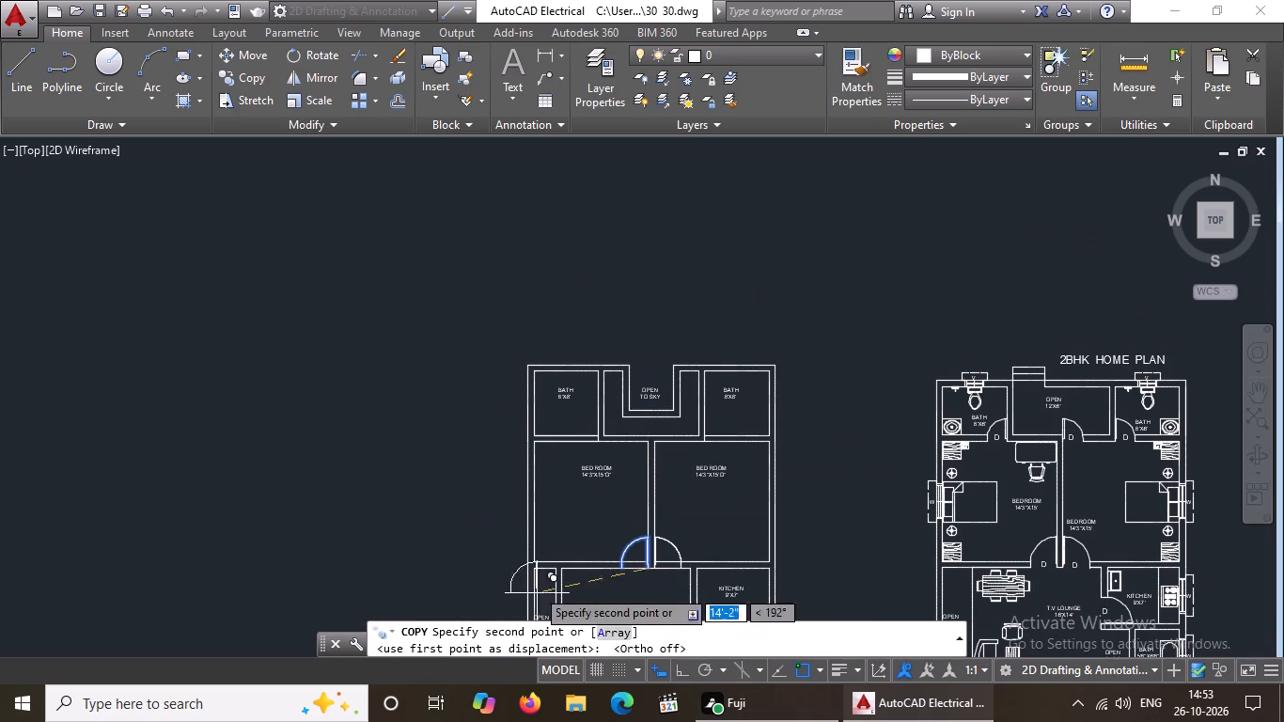
scroll(564, 543, "up", 2)
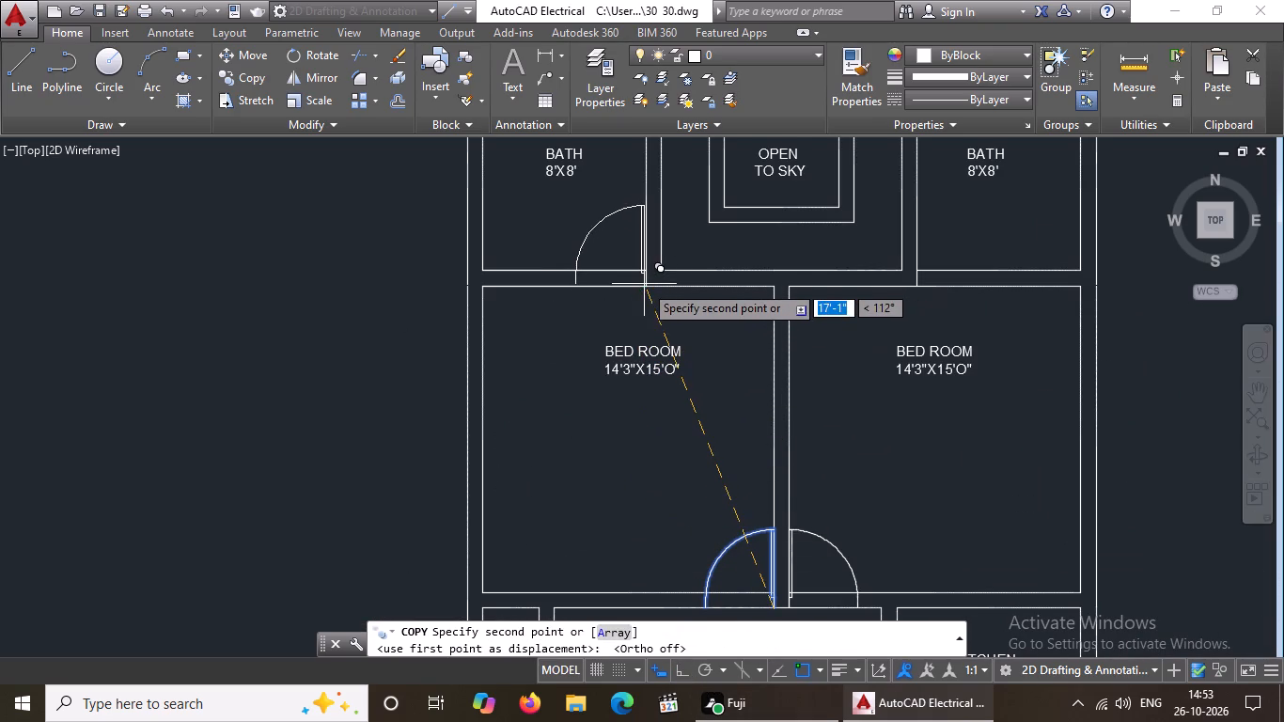
left_click(648, 285)
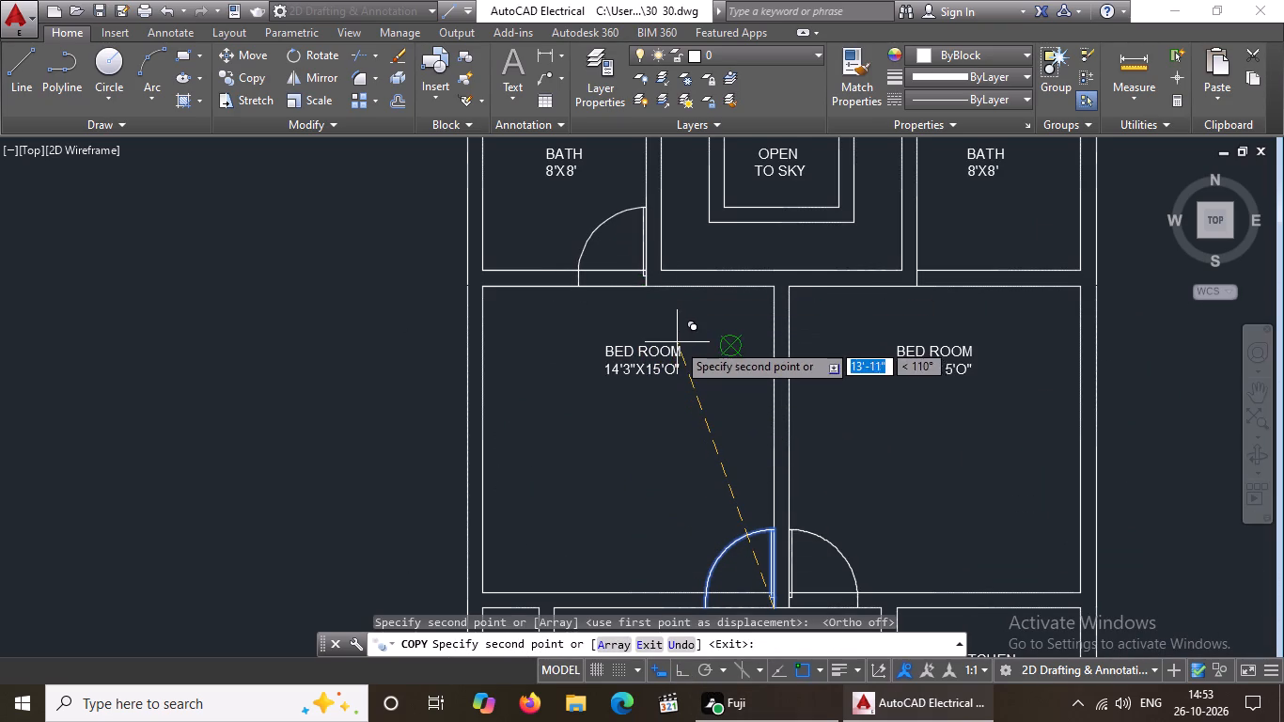
scroll(677, 342, "down", 2)
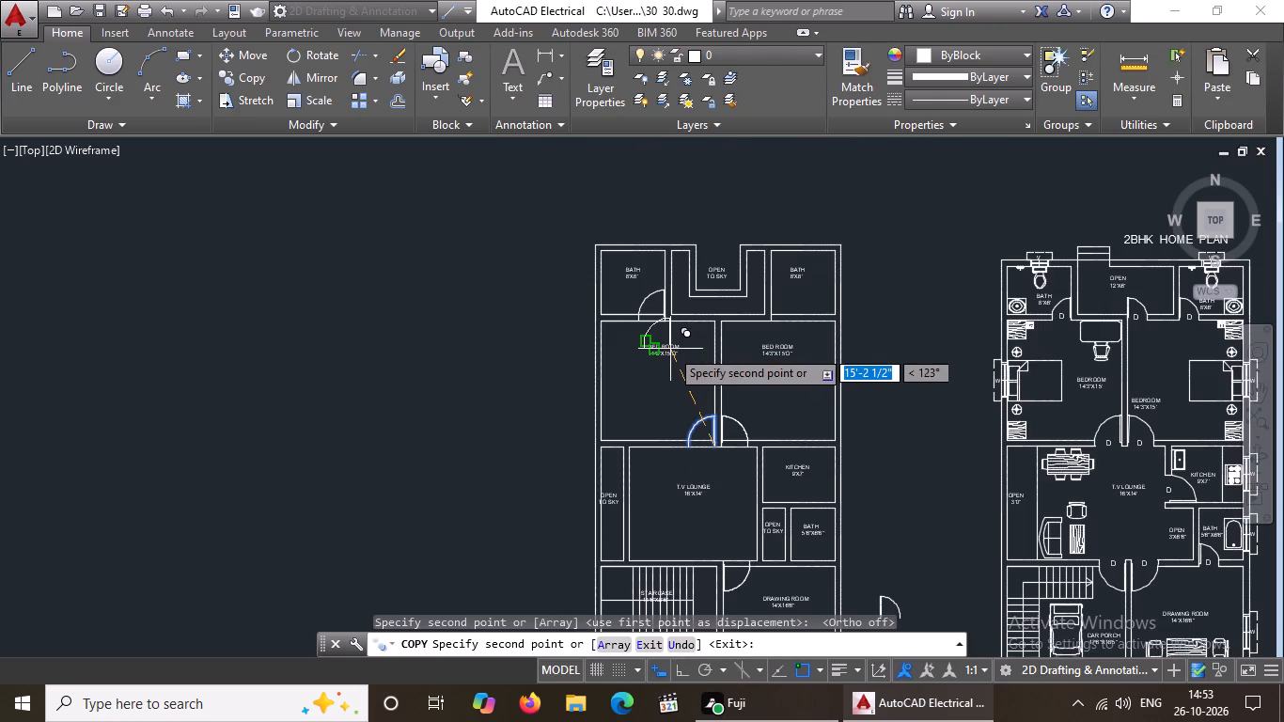
key("Escape")
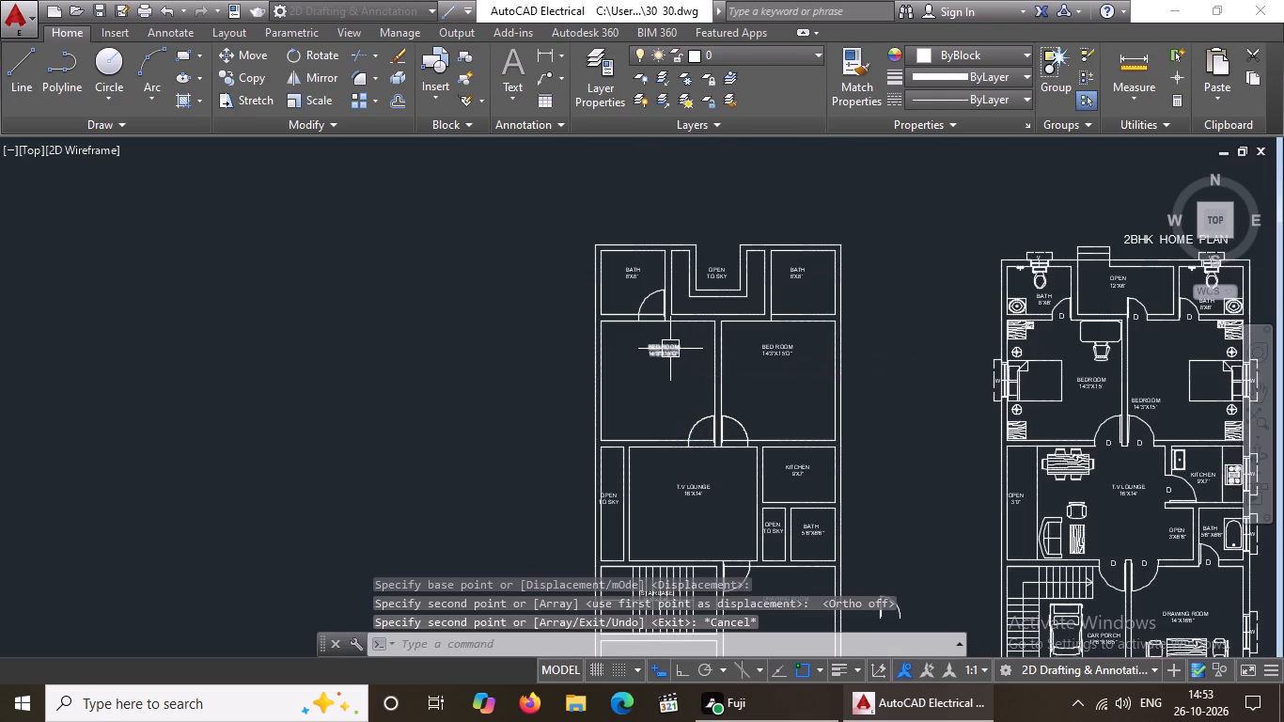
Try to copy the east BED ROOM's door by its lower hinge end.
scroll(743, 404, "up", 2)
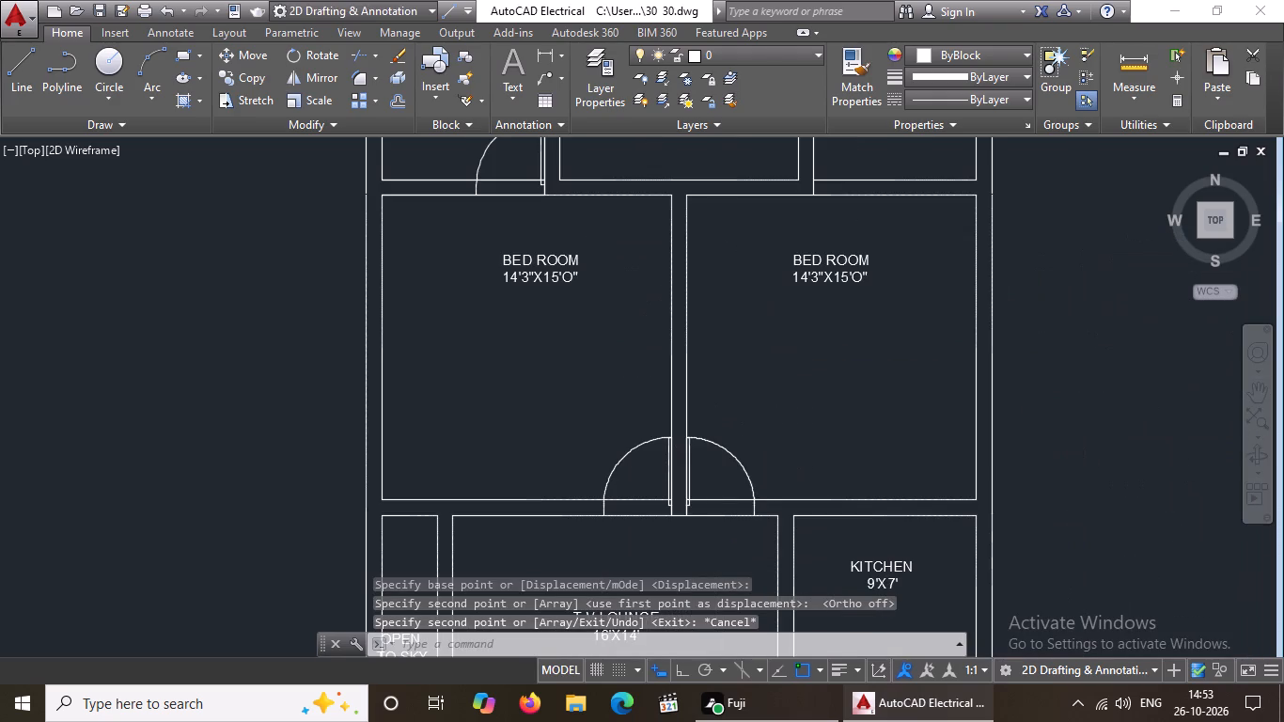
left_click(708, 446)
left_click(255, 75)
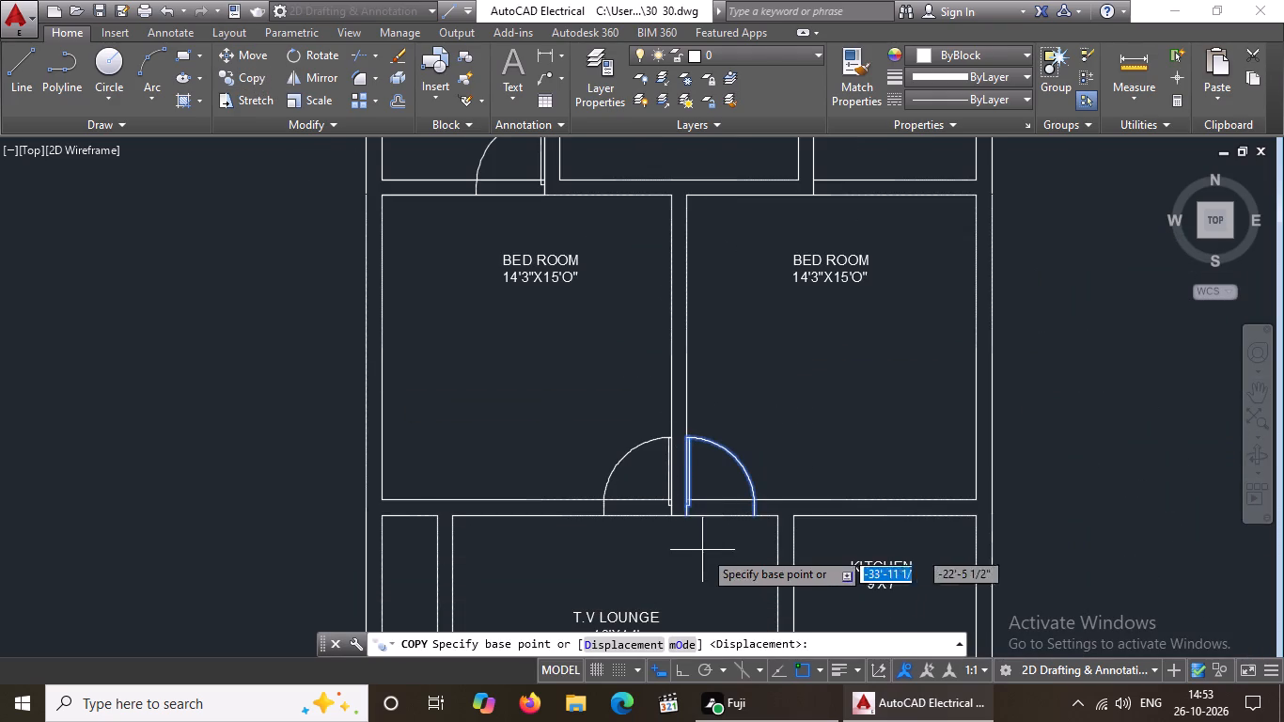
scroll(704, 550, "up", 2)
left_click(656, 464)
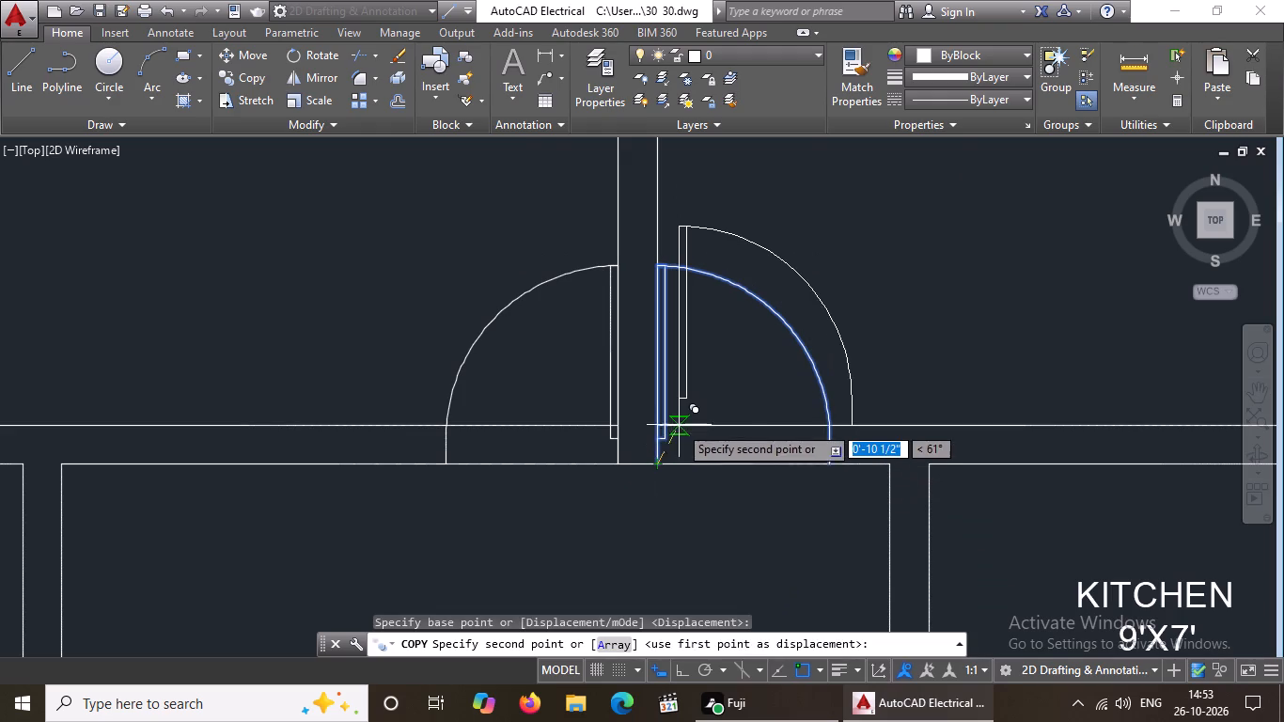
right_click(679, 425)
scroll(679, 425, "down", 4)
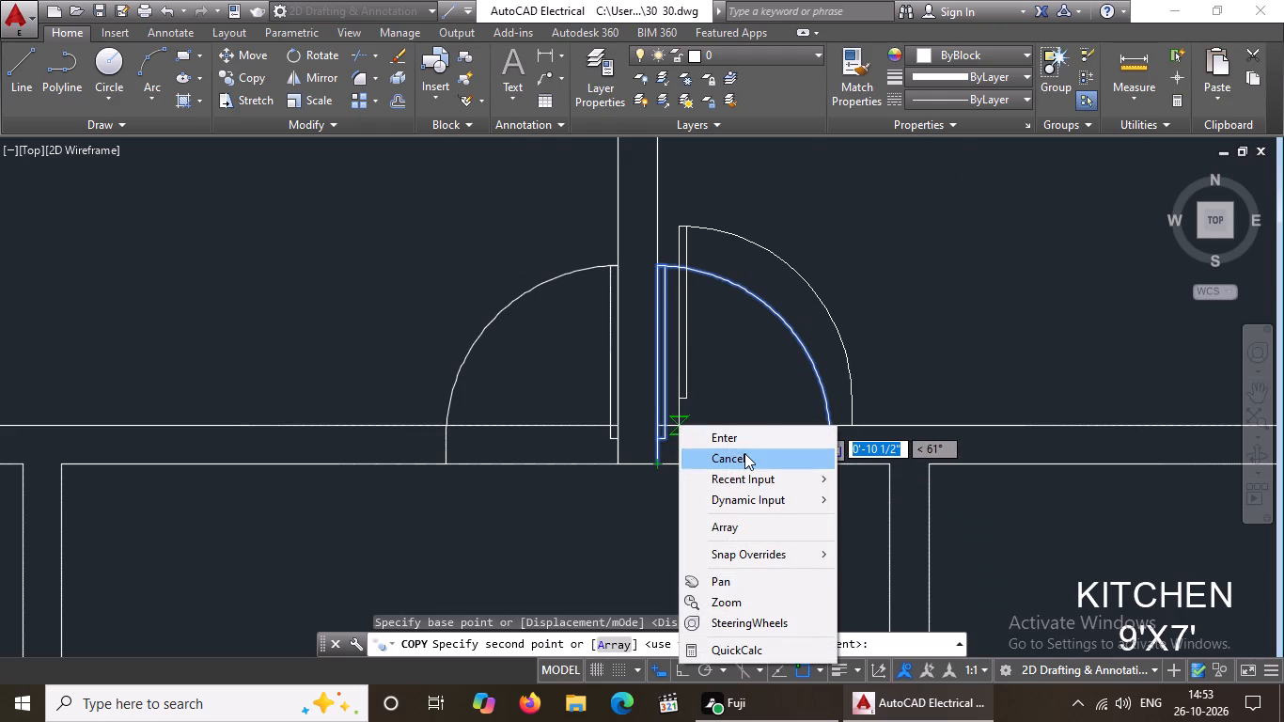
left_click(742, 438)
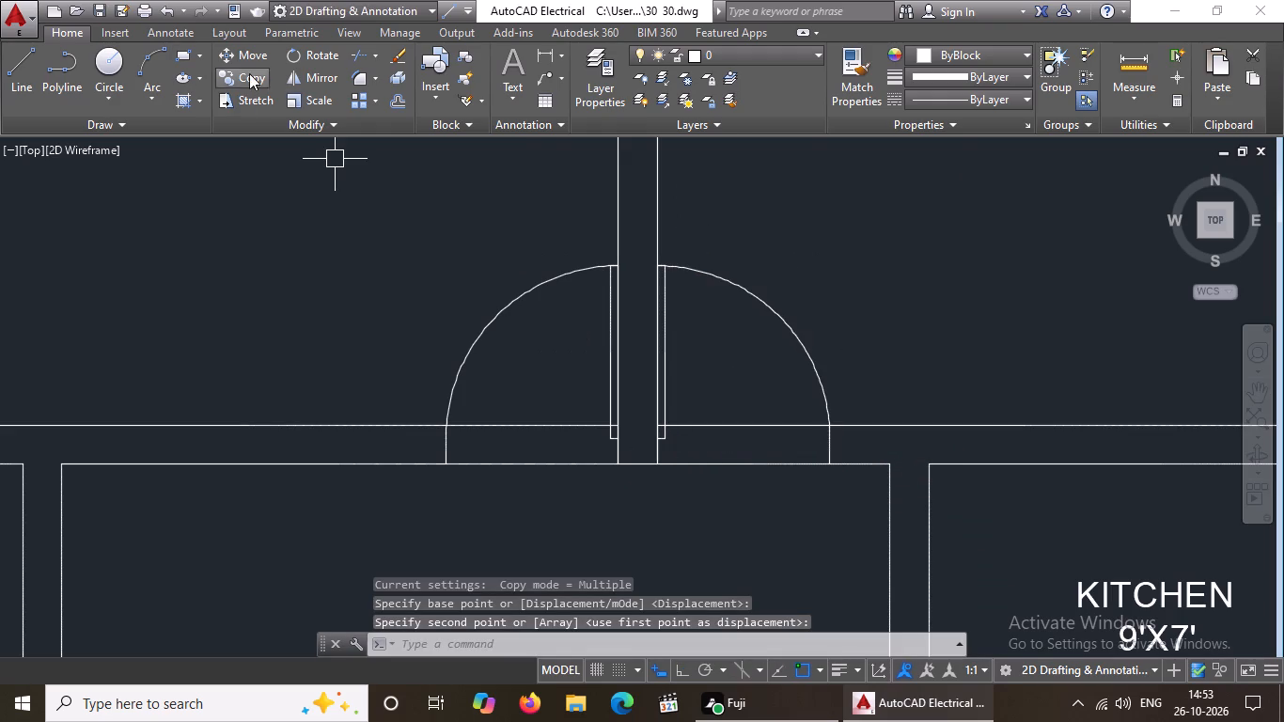
Copy the east BED ROOM's door by its lower hinge end to the lower end of the east BATH's extended west wall line.
left_click(708, 277)
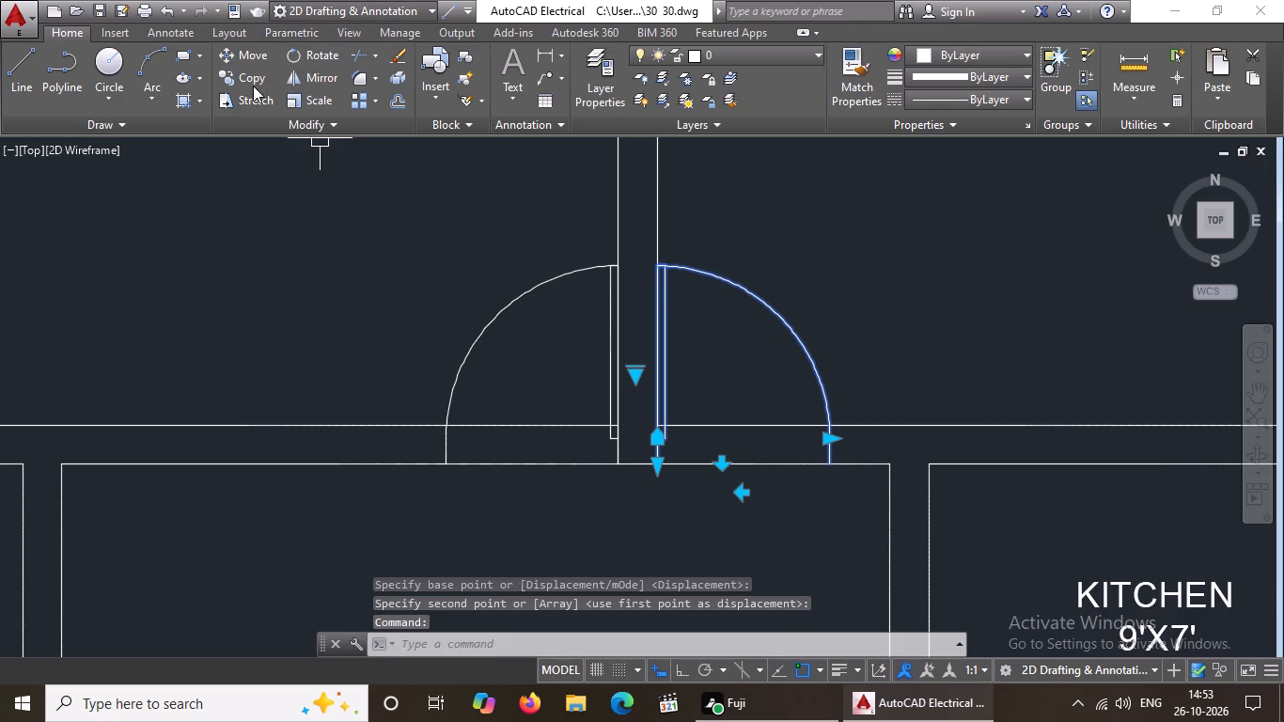
left_click(243, 76)
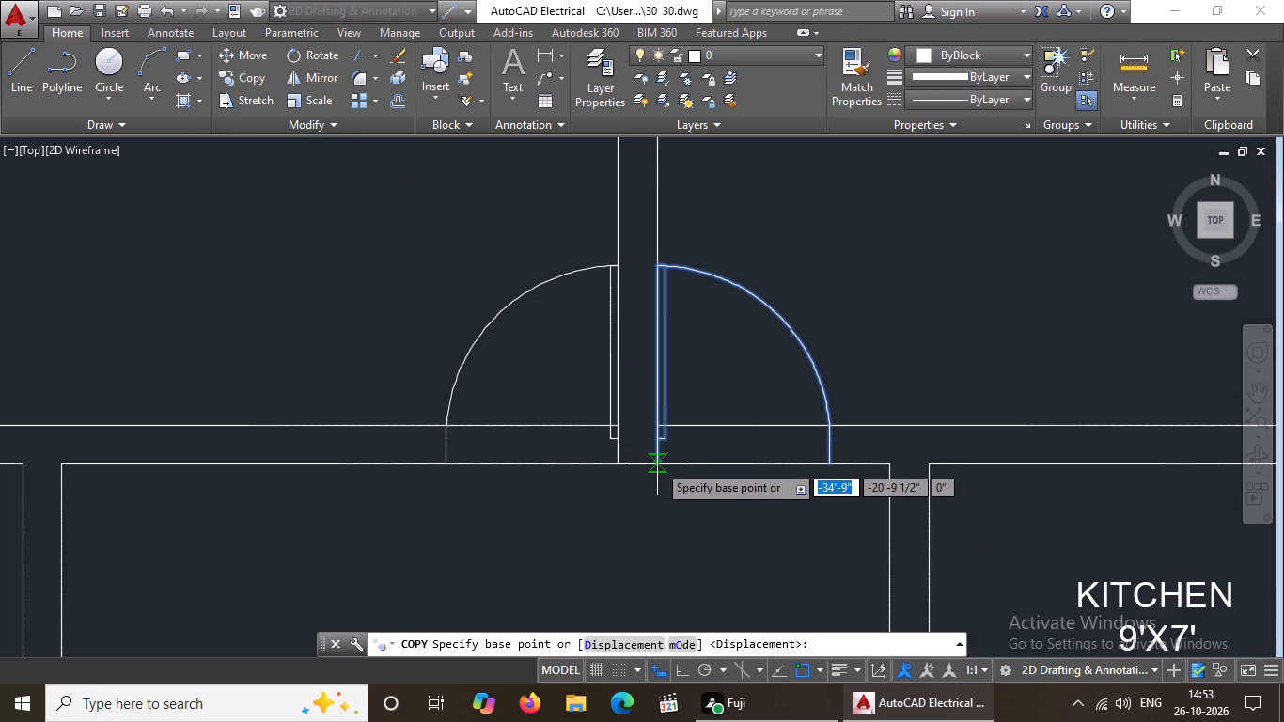
left_click(657, 465)
scroll(665, 451, "down", 4)
scroll(712, 304, "up", 3)
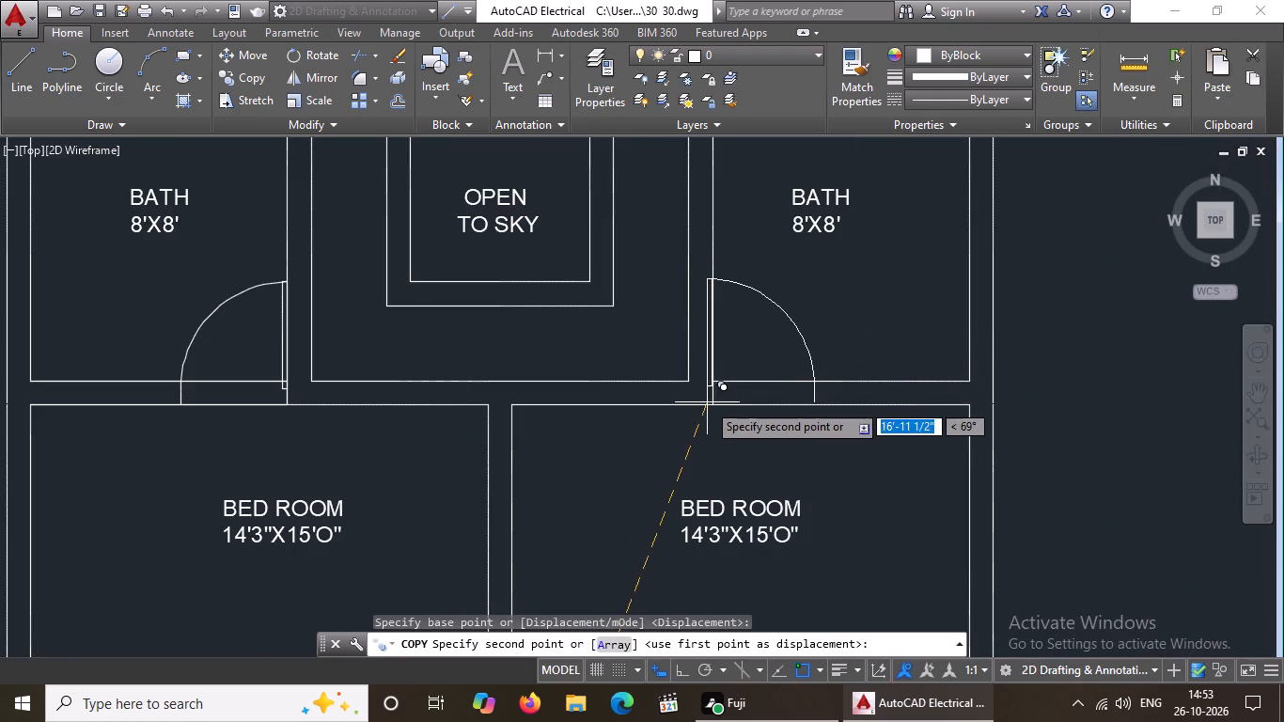
left_click(712, 408)
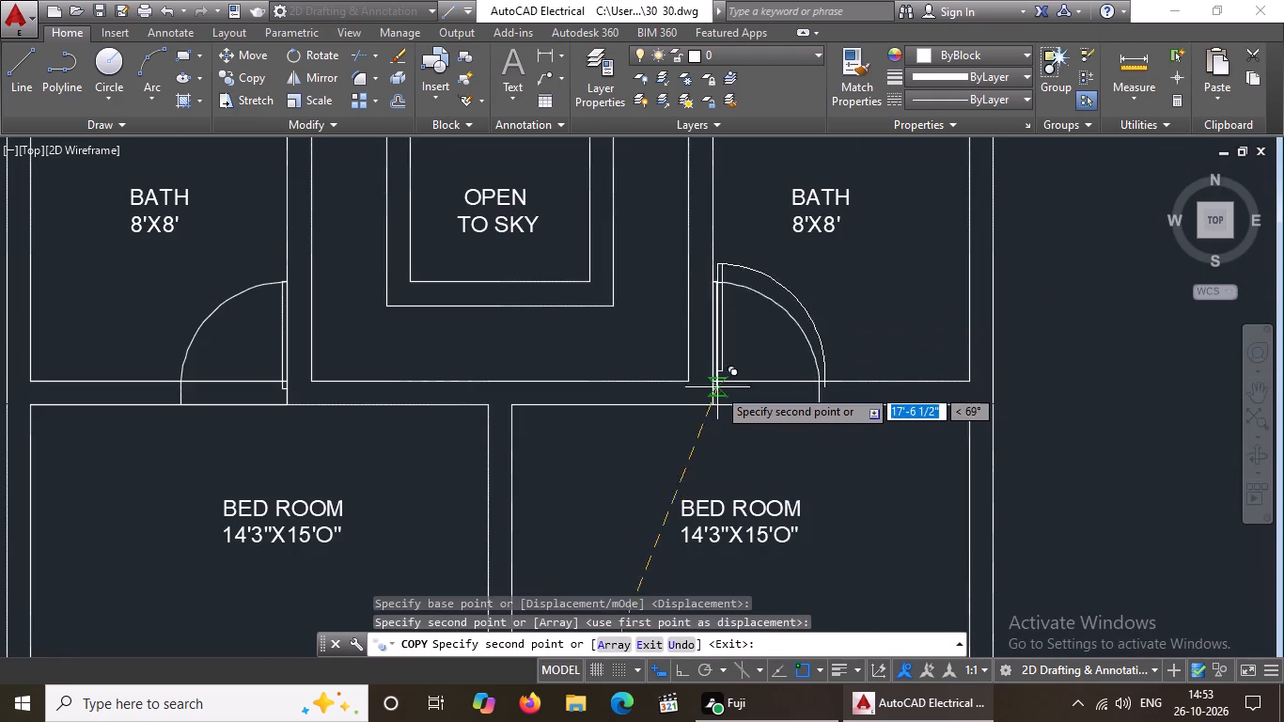
scroll(717, 387, "down", 5)
scroll(796, 400, "up", 2)
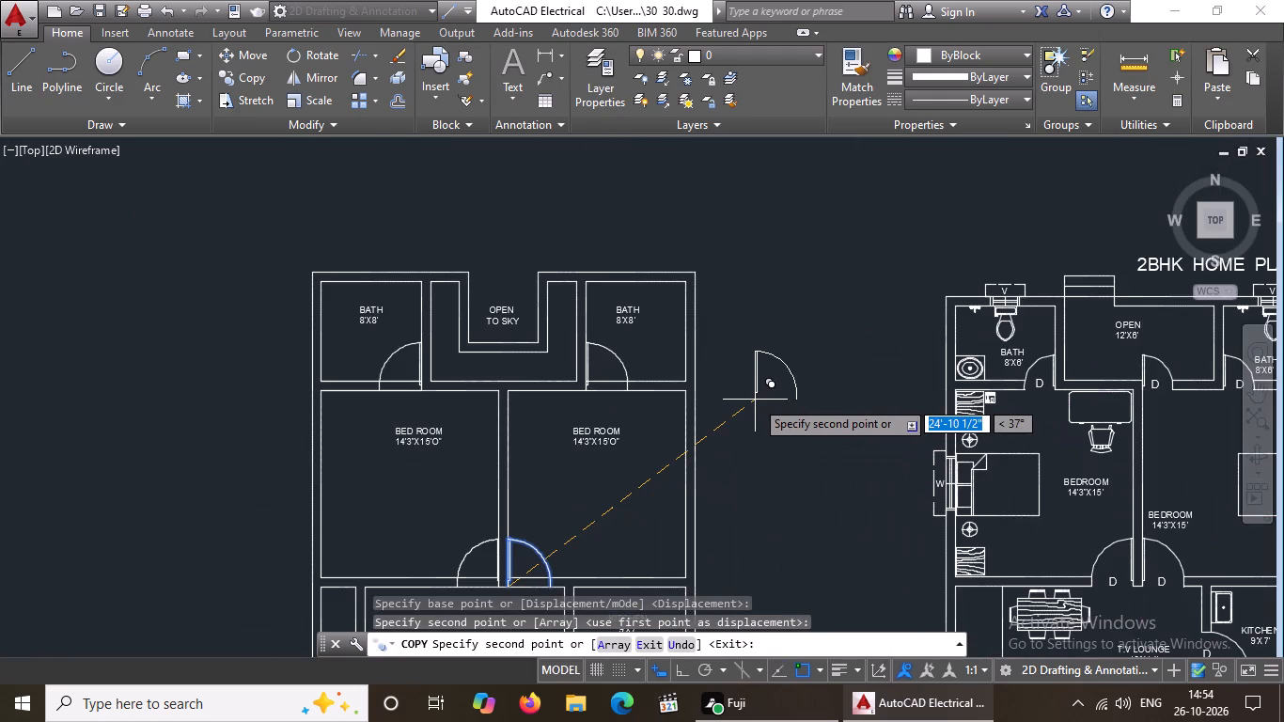
key("Escape")
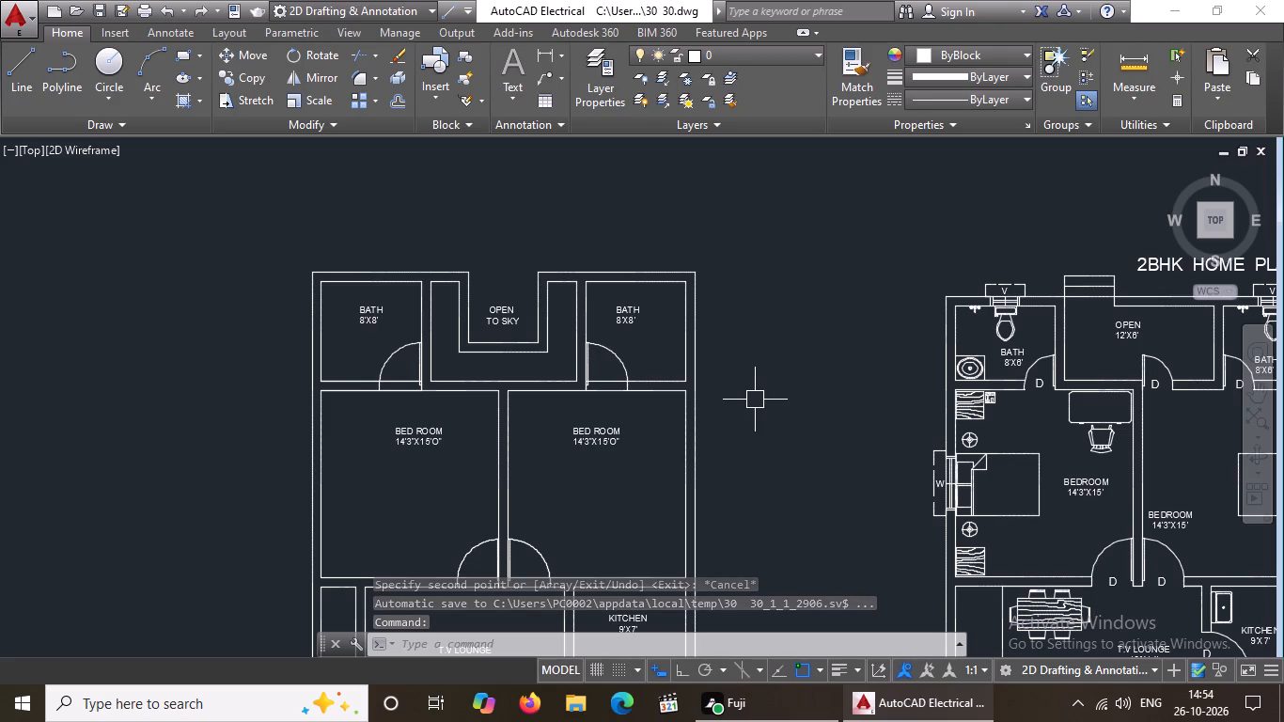
key("Escape")
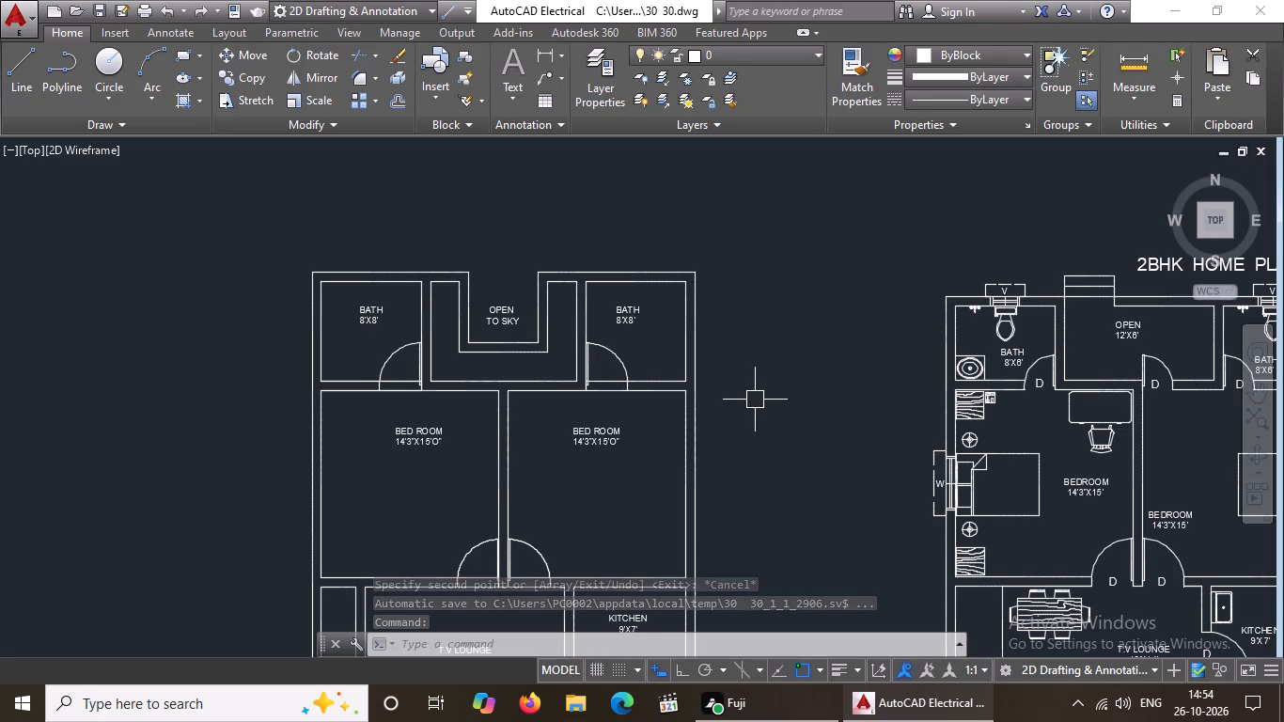
Trim both wall lines across the door opening between the west BATH and the west BED ROOM, including the piece inside the door leaf.
type("TR")
key("Return")
key("Return")
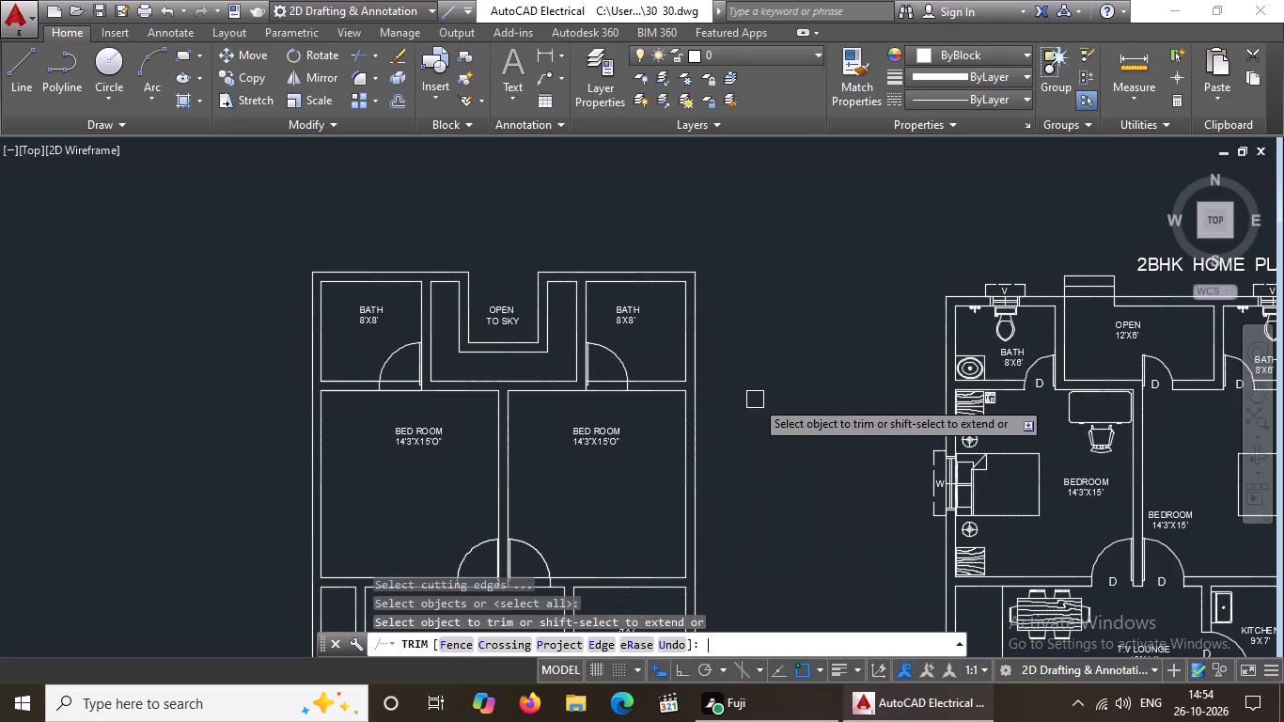
scroll(344, 335, "up", 2)
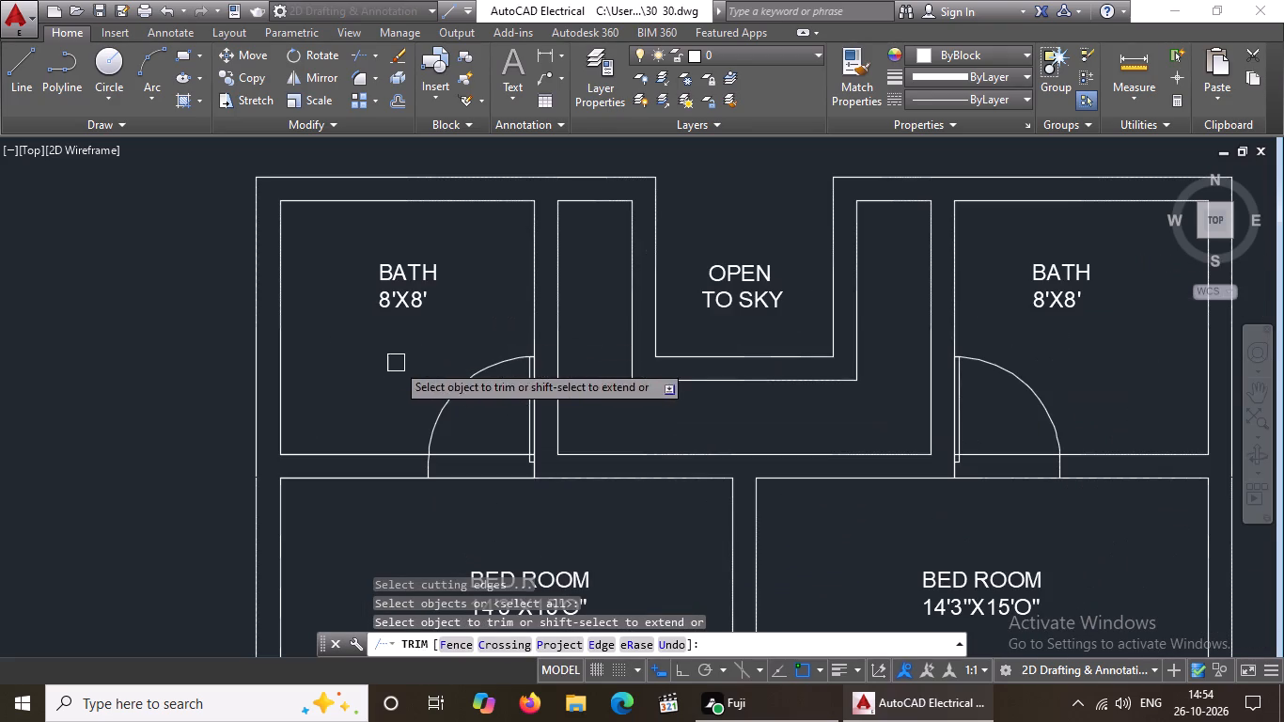
scroll(535, 449, "up", 5)
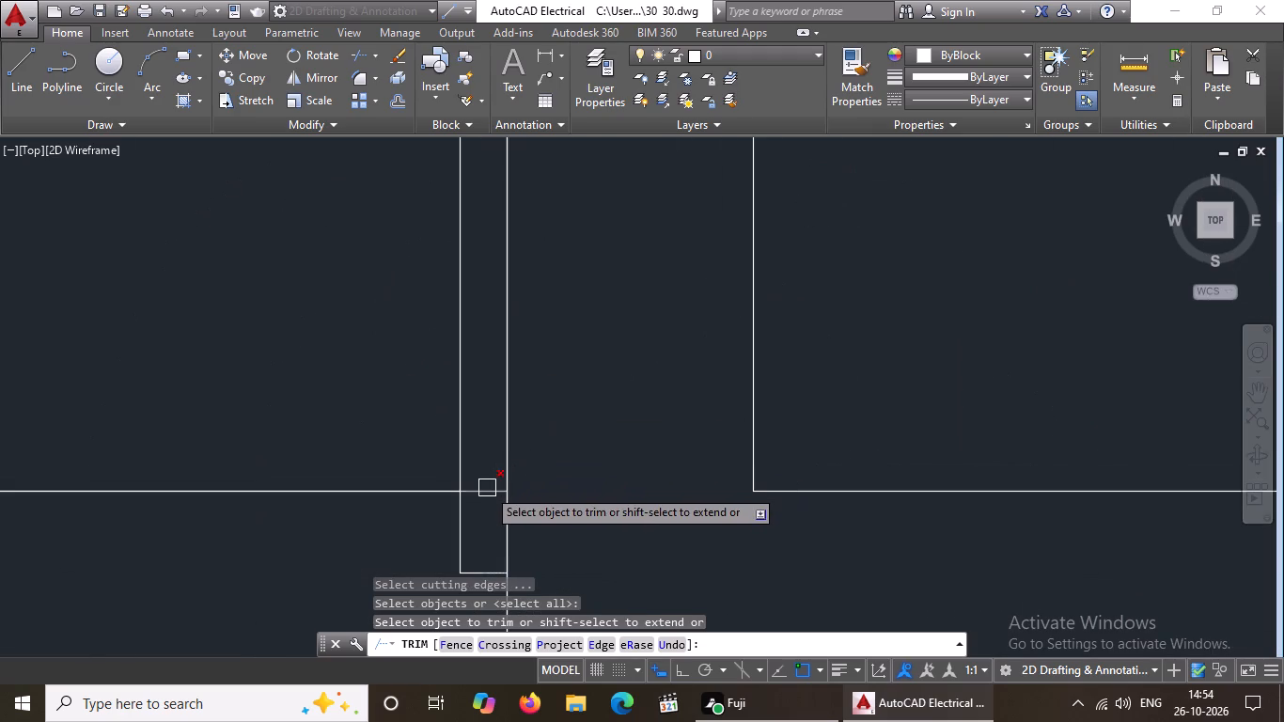
left_click(487, 488)
left_click(483, 492)
left_click(426, 494)
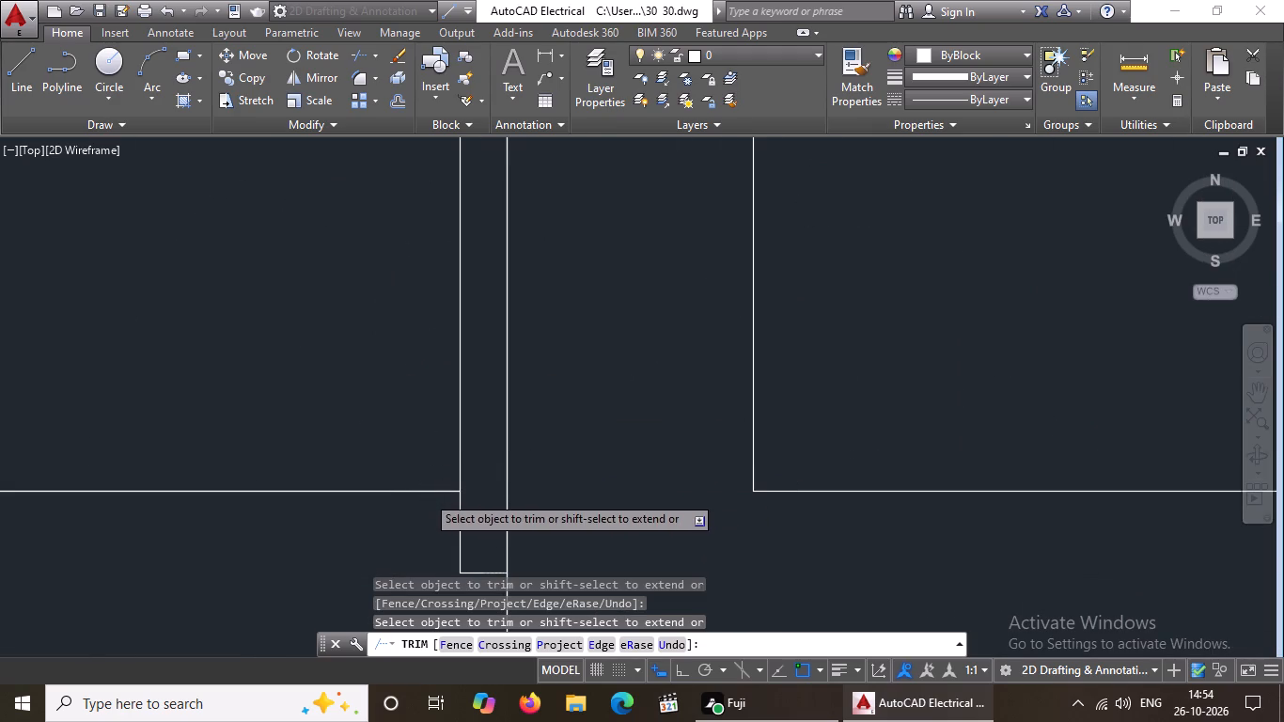
scroll(375, 483, "down", 3)
left_click(310, 483)
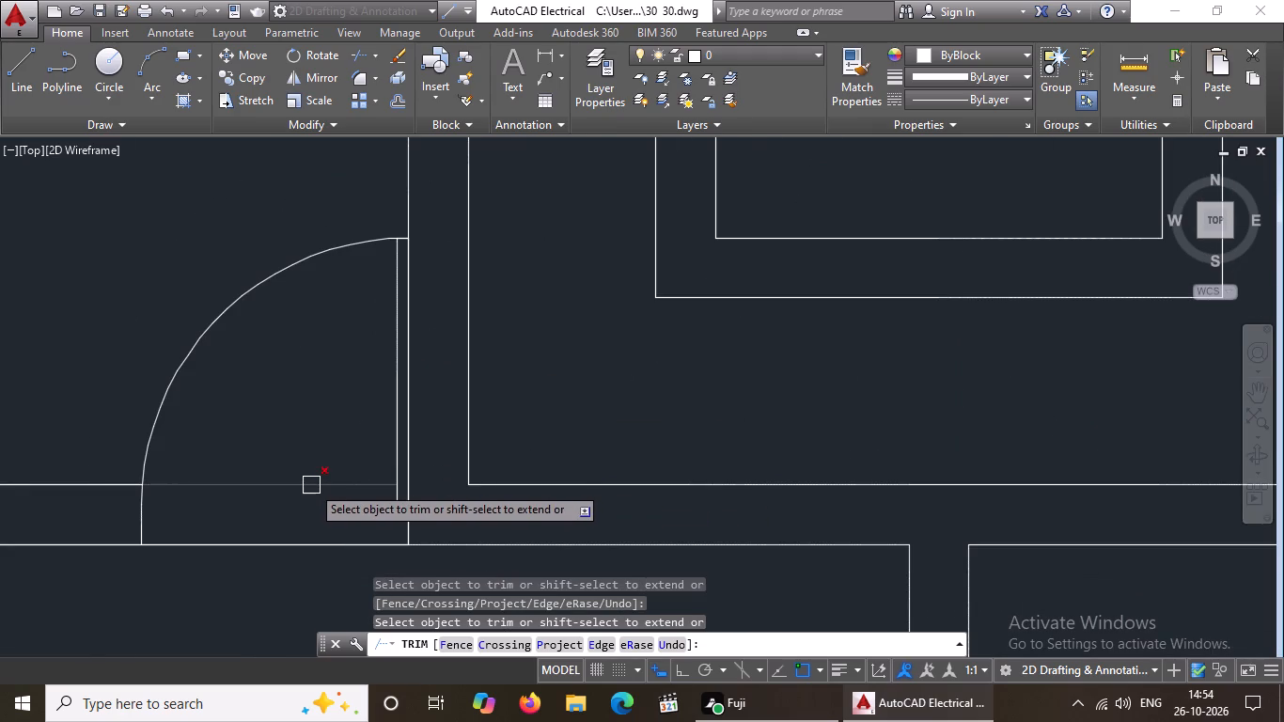
left_click(311, 485)
left_click(316, 544)
left_click(329, 541)
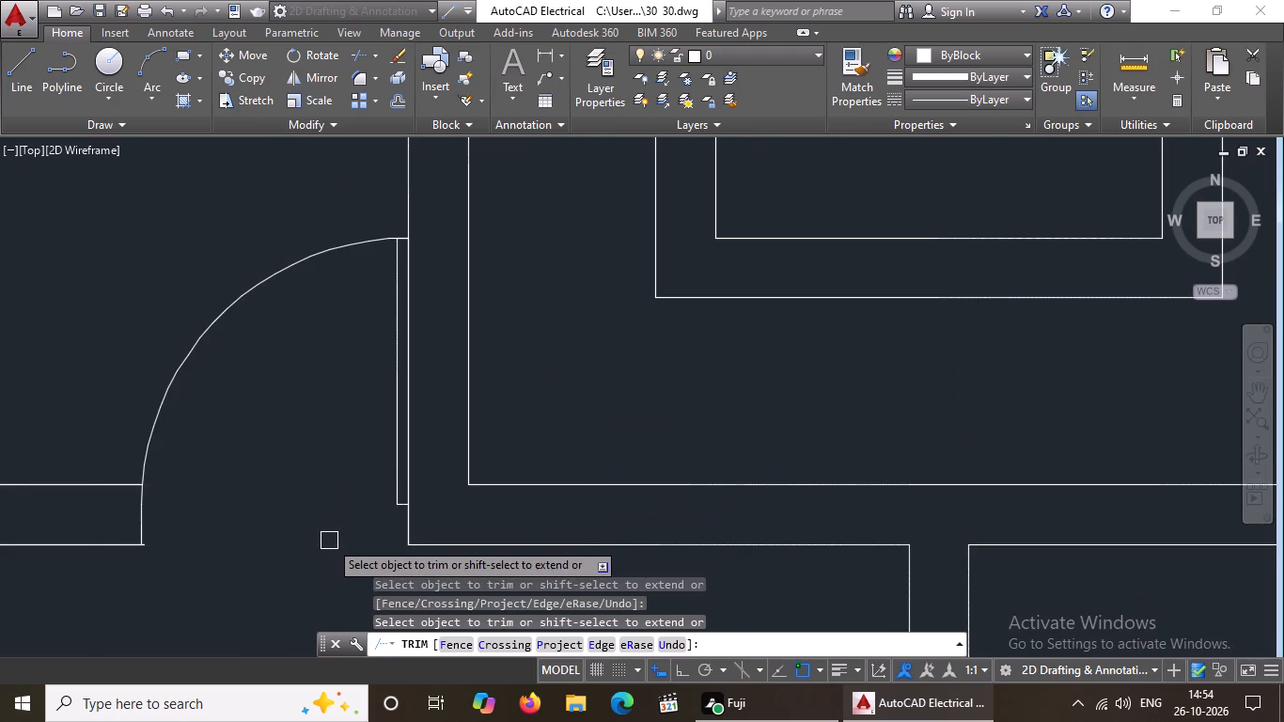
Trim both wall lines across the door opening between the east BATH and the east BED ROOM.
scroll(337, 487, "down", 3)
scroll(619, 479, "up", 5)
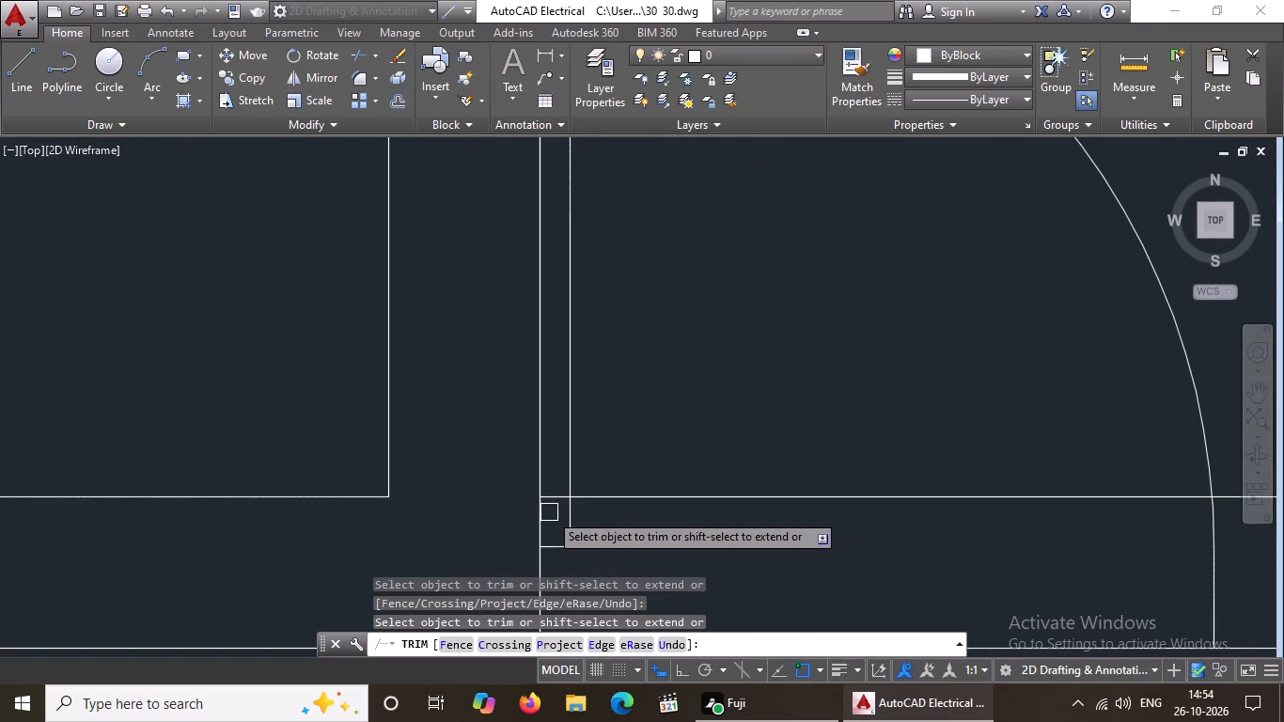
left_click(556, 494)
left_click(596, 497)
scroll(660, 461, "down", 4)
scroll(681, 482, "up", 2)
left_click(650, 487)
scroll(741, 337, "down", 4)
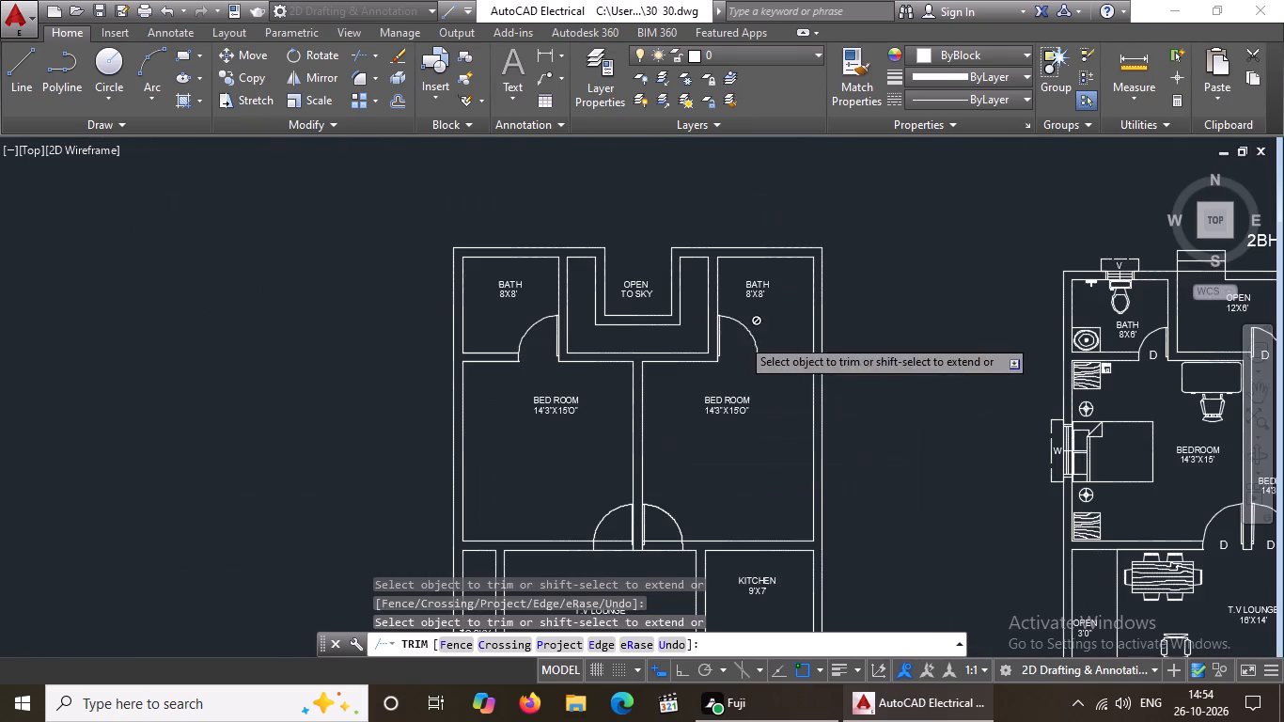
Trim both wall lines across the door opening between the west BED ROOM and the T.V LOUNGE.
scroll(662, 567, "up", 5)
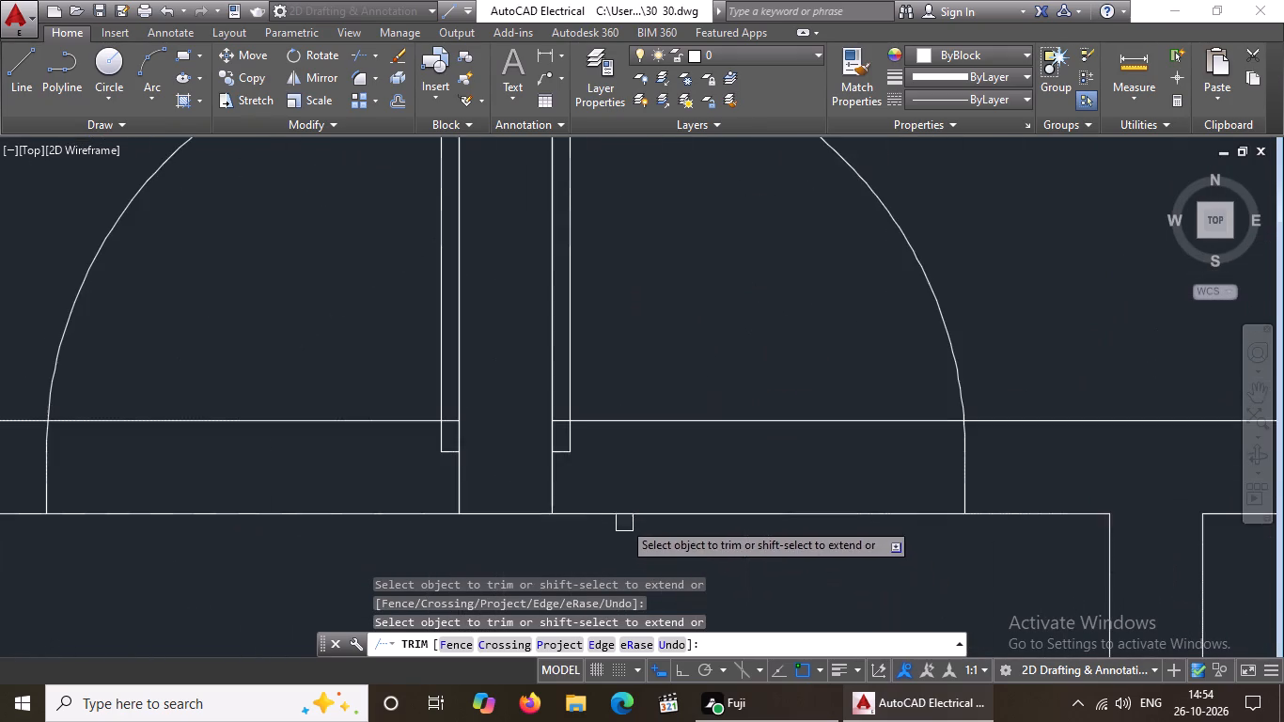
scroll(454, 437, "up", 3)
left_click(452, 379)
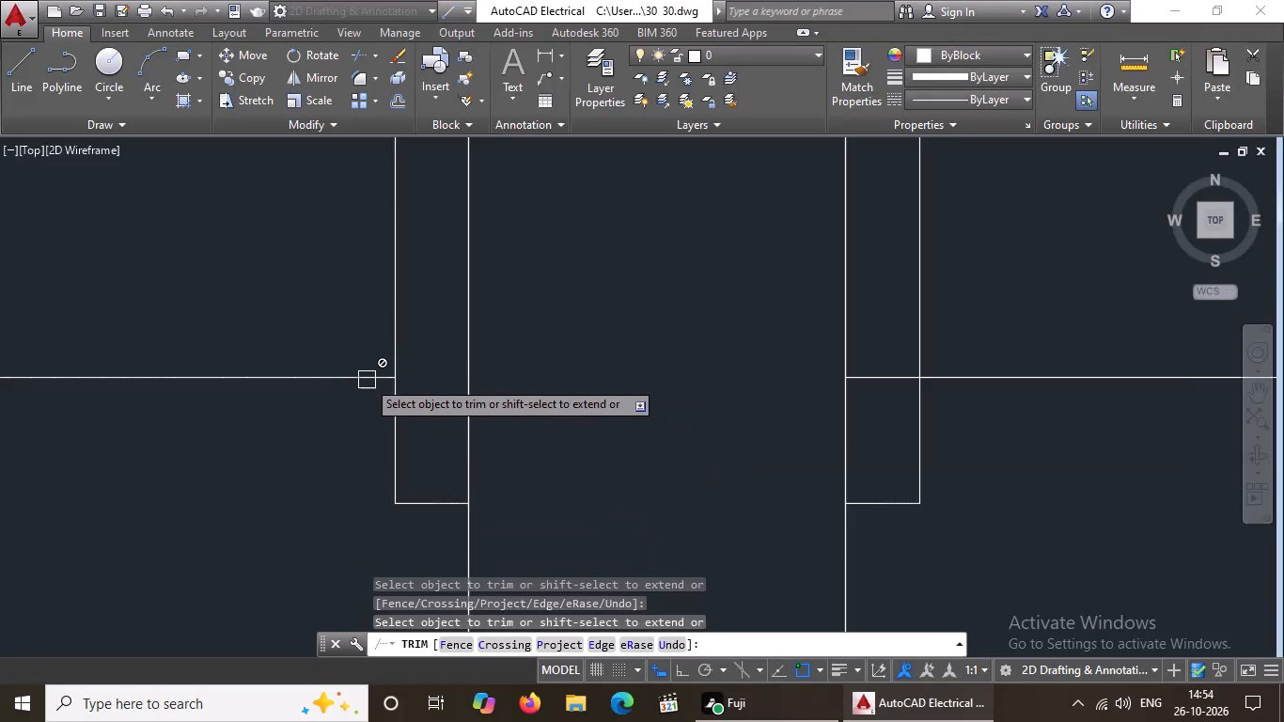
scroll(355, 378, "down", 3)
left_click(280, 382)
scroll(283, 379, "down", 5)
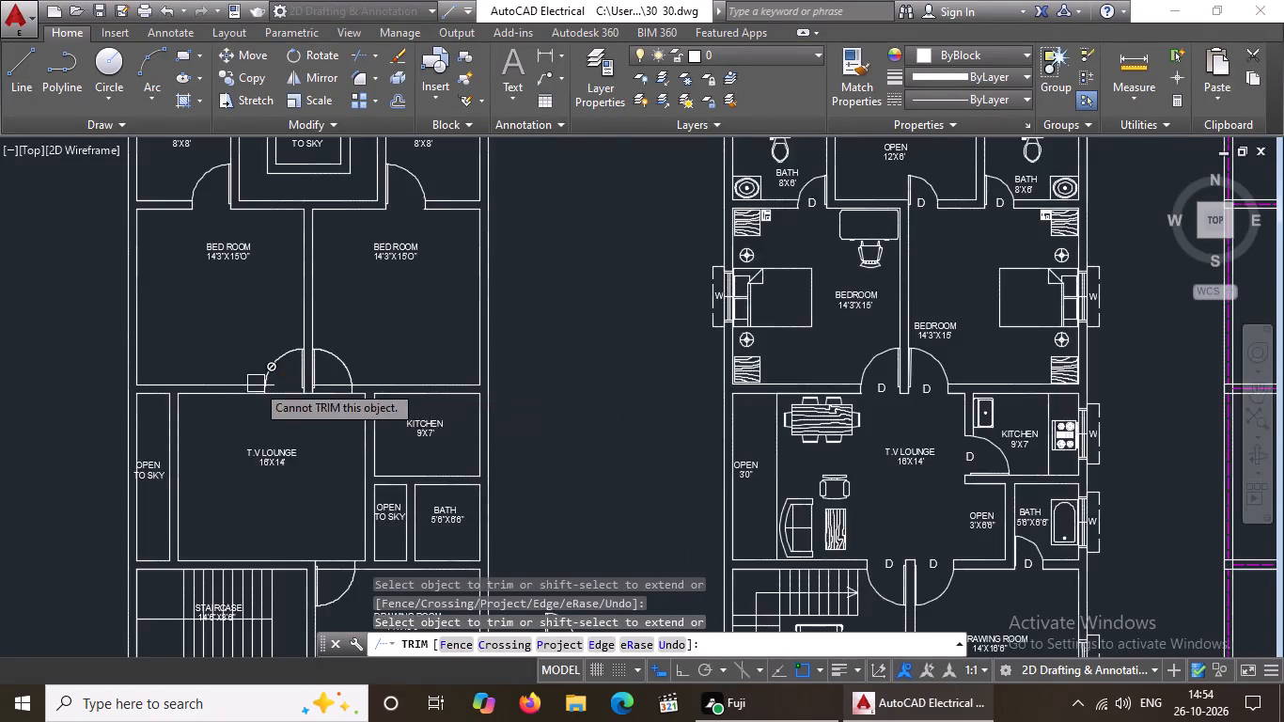
scroll(256, 384, "up", 3)
left_click(321, 391)
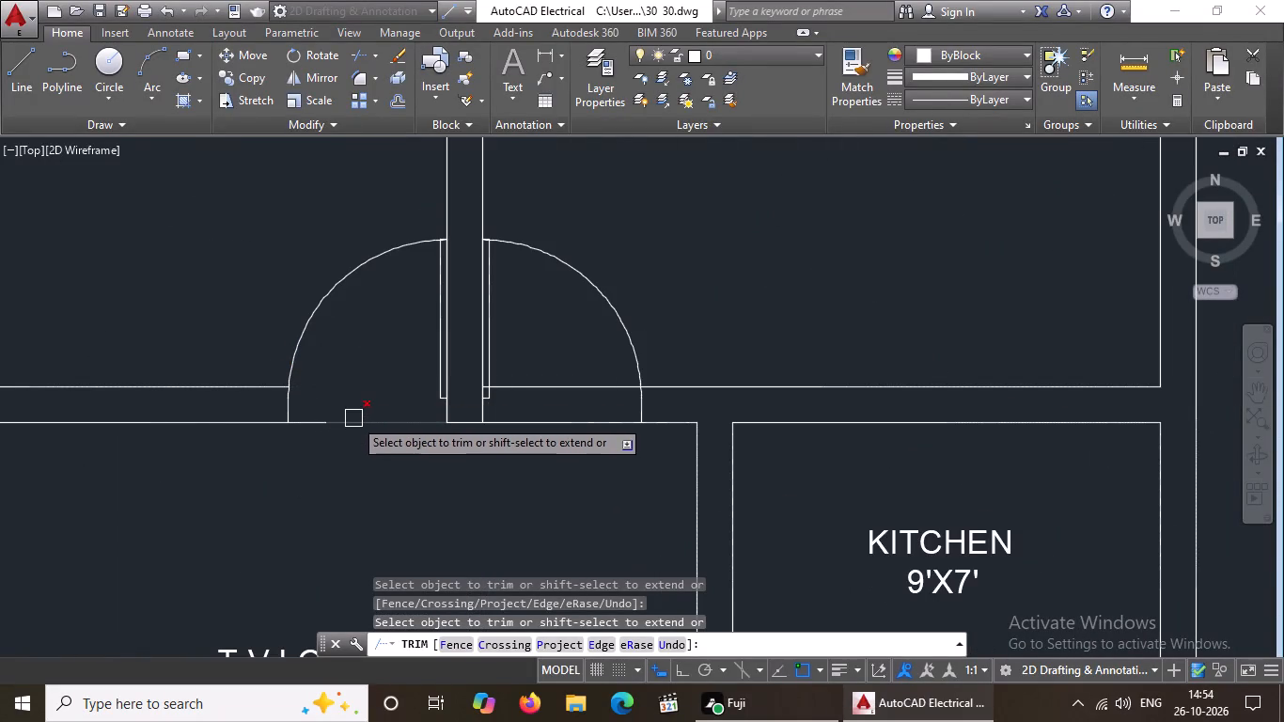
left_click(355, 417)
left_click(323, 420)
Trim both wall lines across the door opening between the east BED ROOM and the T.V LOUNGE, including the leftover stub at the jamb.
scroll(517, 411, "up", 3)
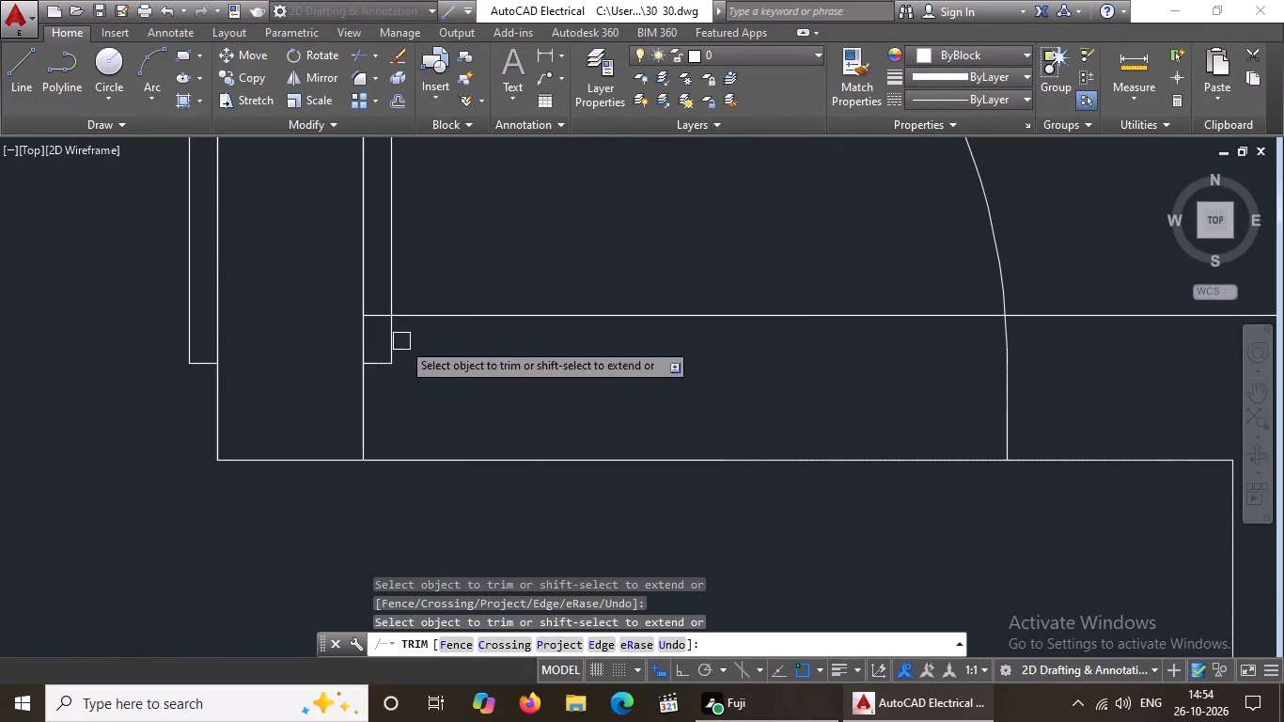
scroll(409, 326, "up", 2)
left_click(341, 299)
scroll(543, 284, "down", 3)
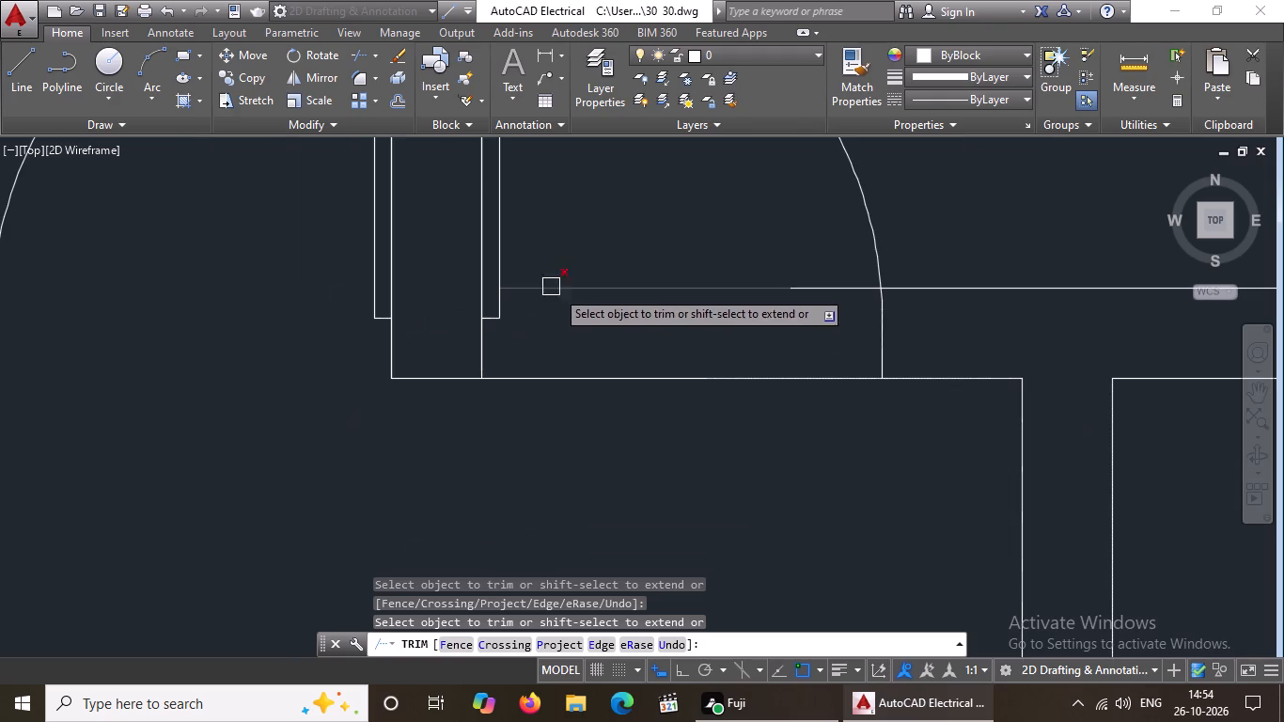
left_click(727, 295)
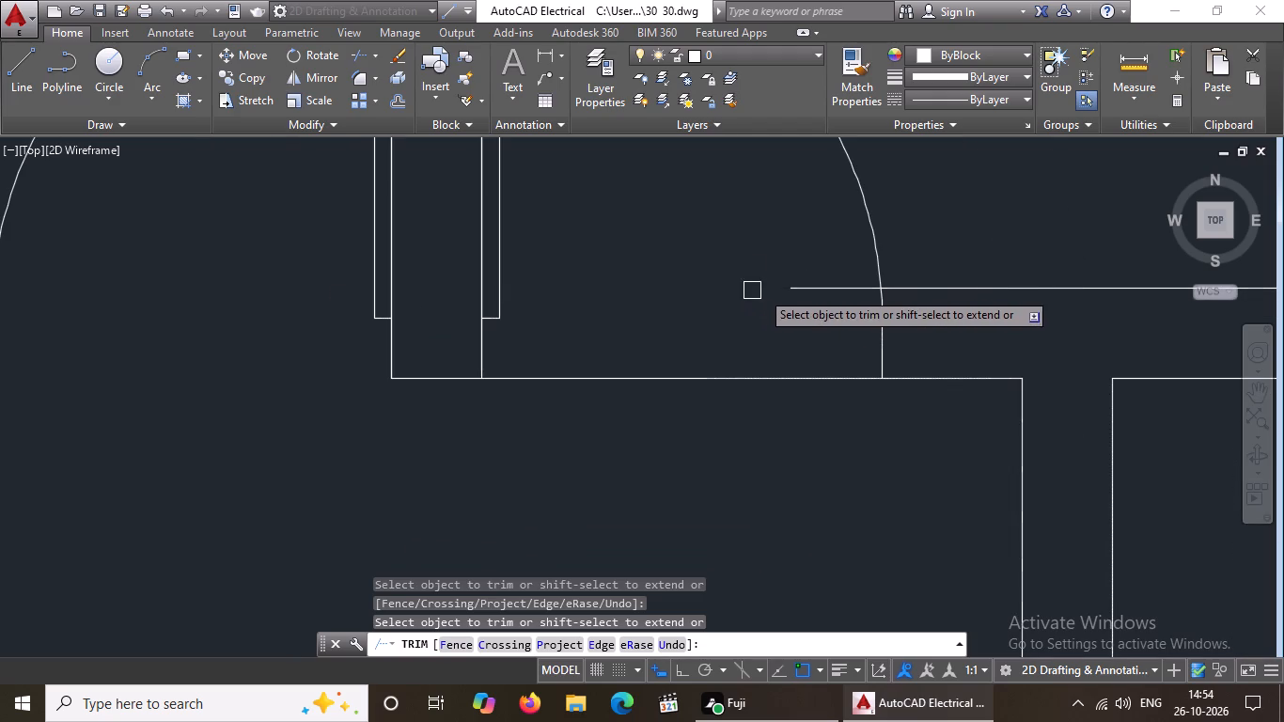
left_click(843, 290)
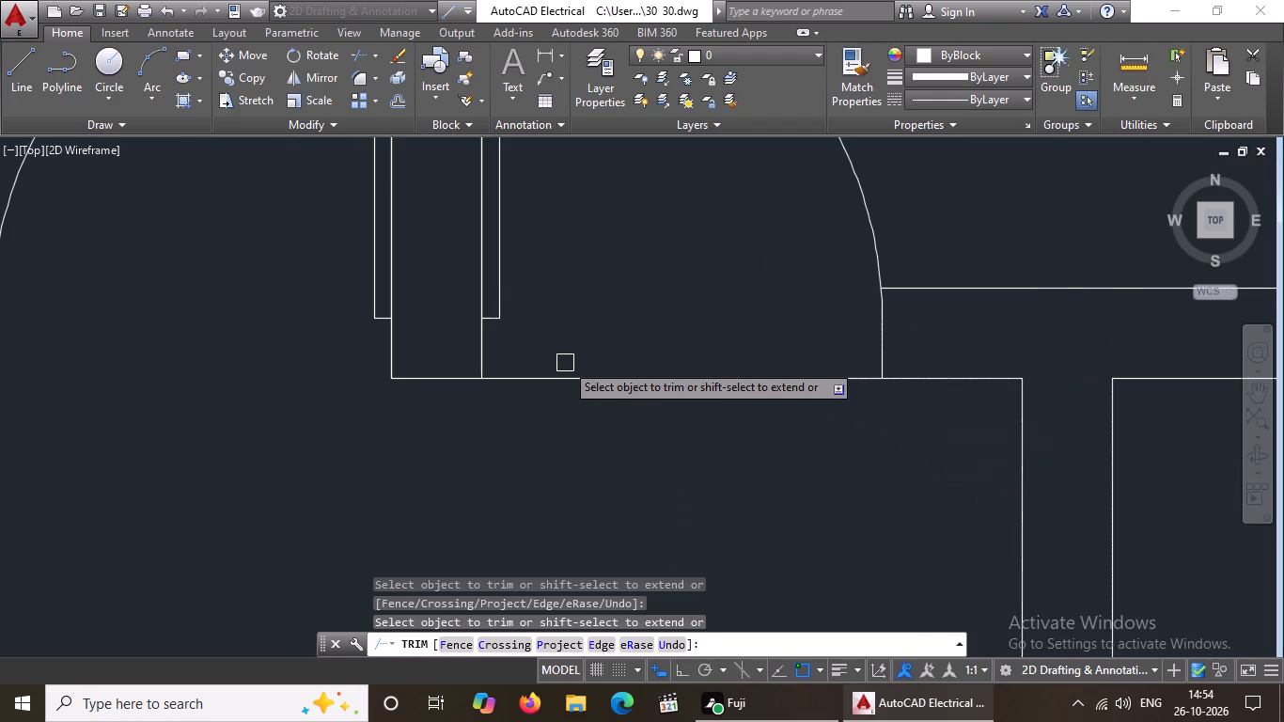
left_click_drag(572, 376, 589, 373)
left_click(826, 377)
scroll(725, 321, "down", 6)
scroll(727, 336, "up", 5)
scroll(892, 317, "up", 3)
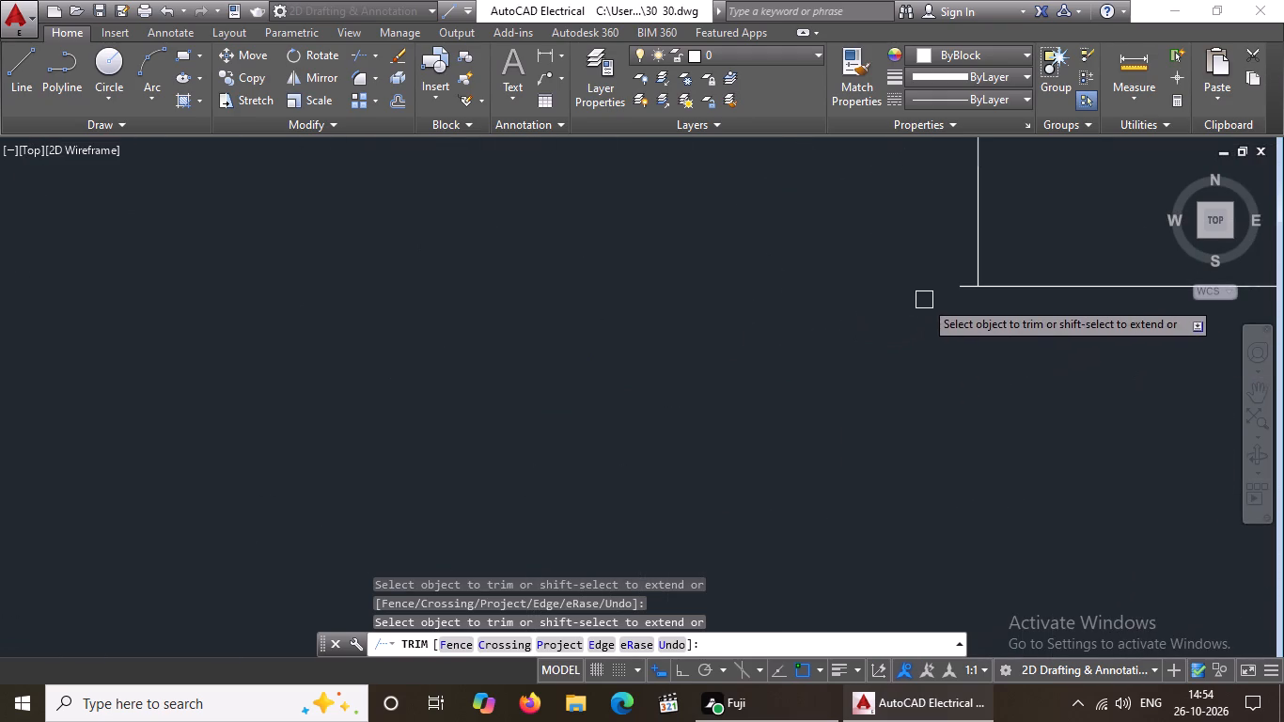
left_click_drag(959, 283, 953, 303)
scroll(811, 358, "down", 12)
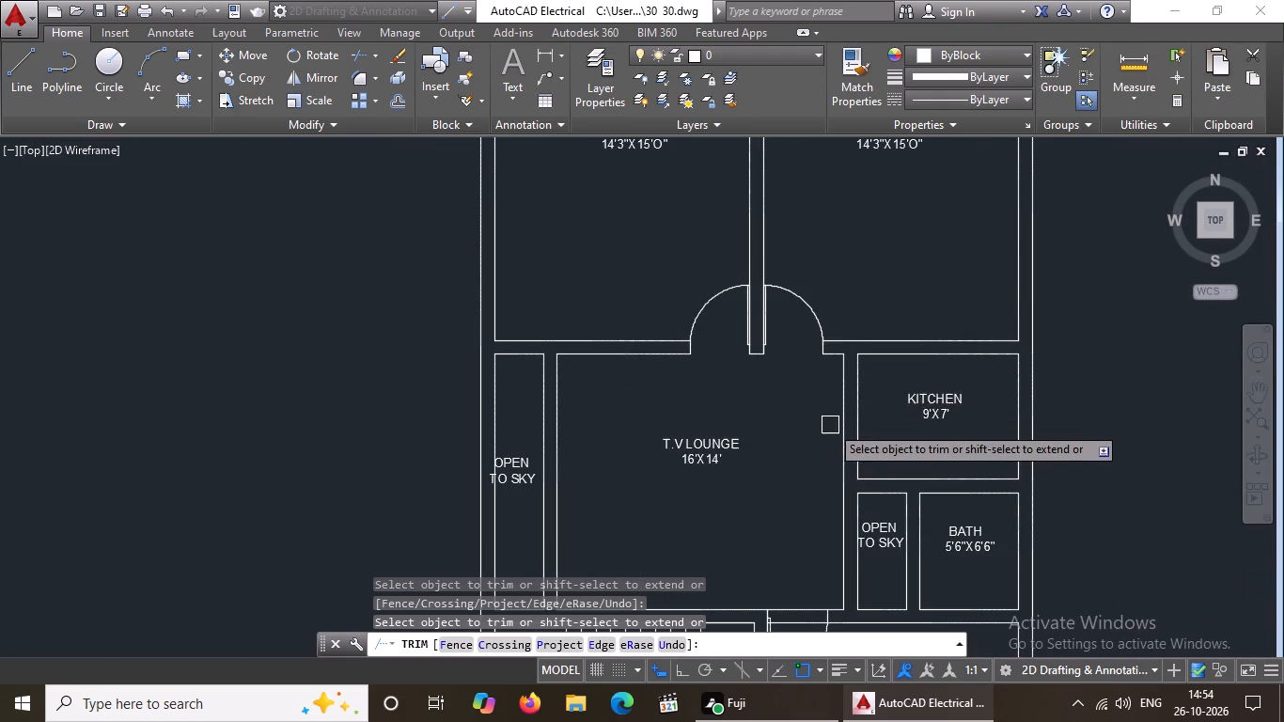
Trim the wall lines across the door opening between the T.V LOUNGE and the DRAWING ROOM, including the piece inside the door leaf.
scroll(835, 413, "down", 4)
scroll(823, 511, "up", 3)
scroll(814, 328, "up", 3)
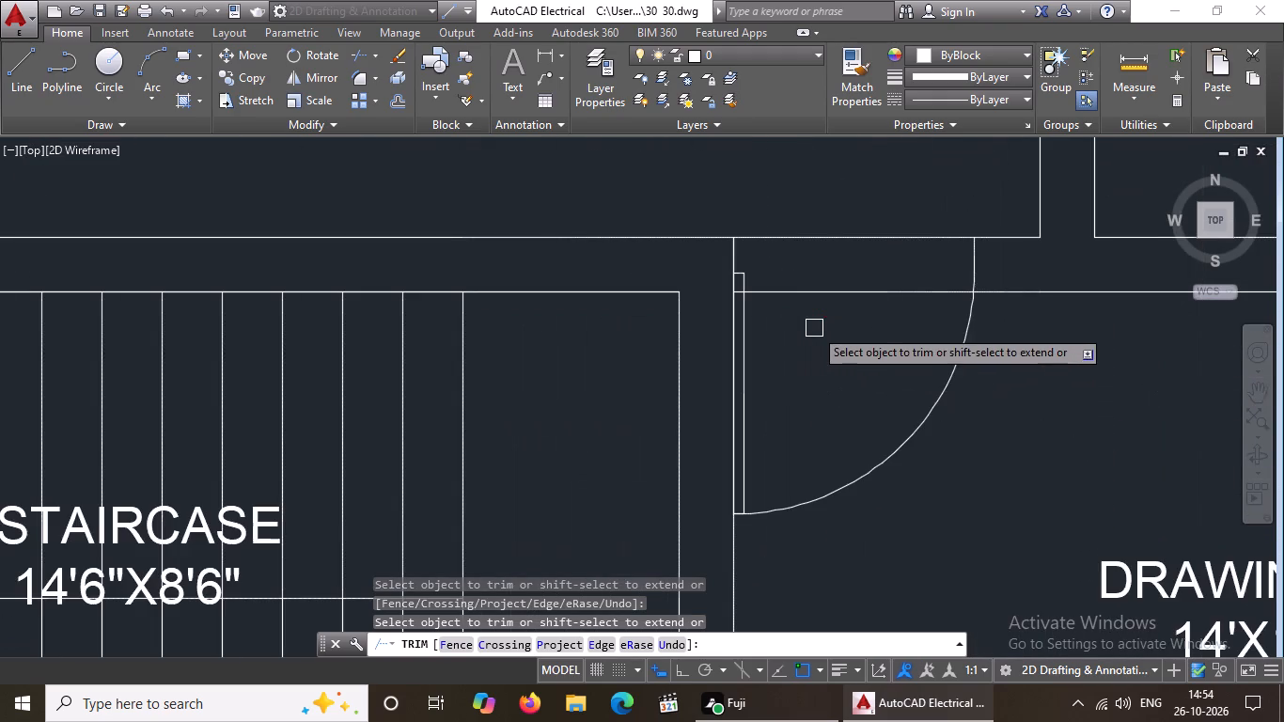
scroll(753, 290, "up", 4)
left_click(639, 311)
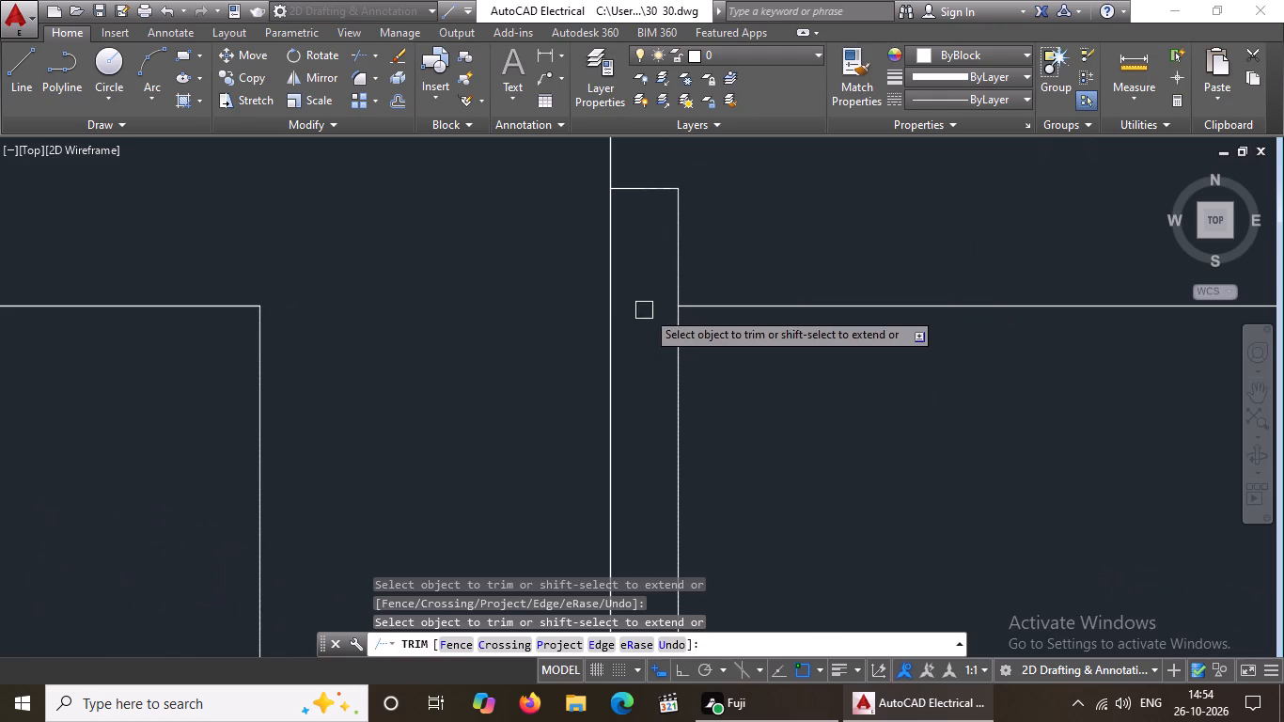
scroll(809, 299, "down", 2)
left_click(917, 304)
scroll(899, 306, "down", 5)
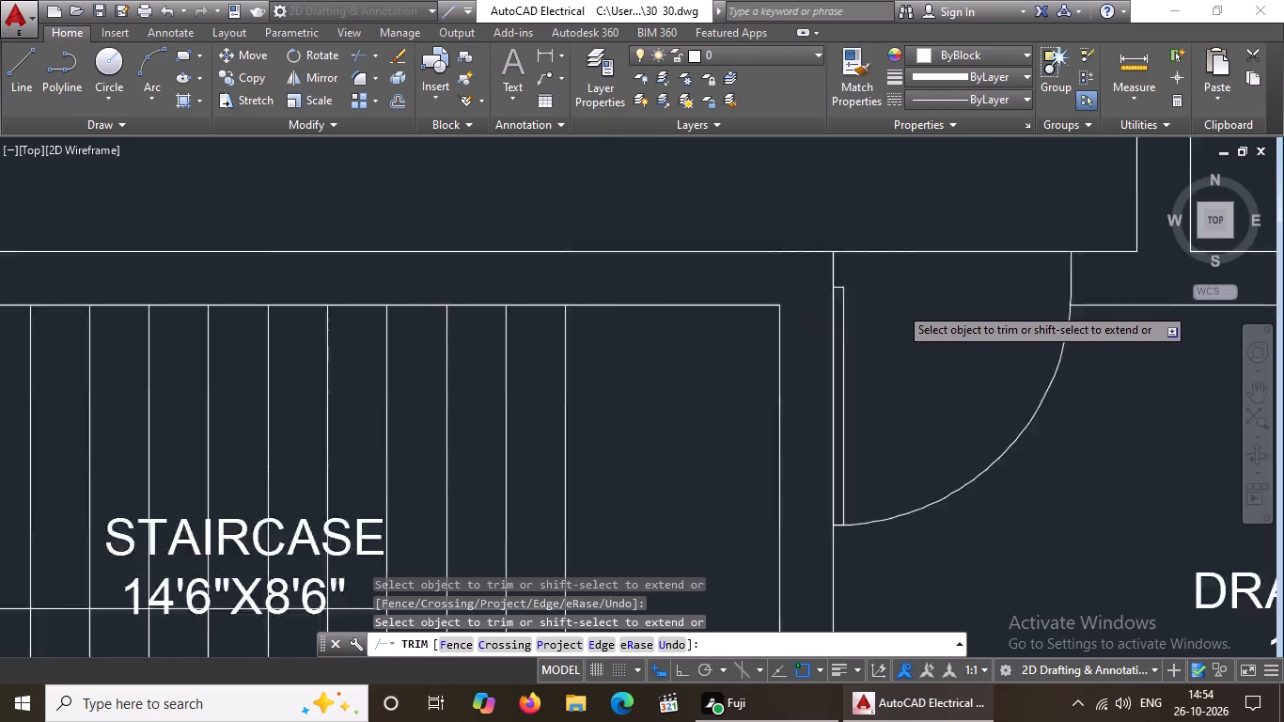
left_click(893, 289)
scroll(898, 280, "down", 5)
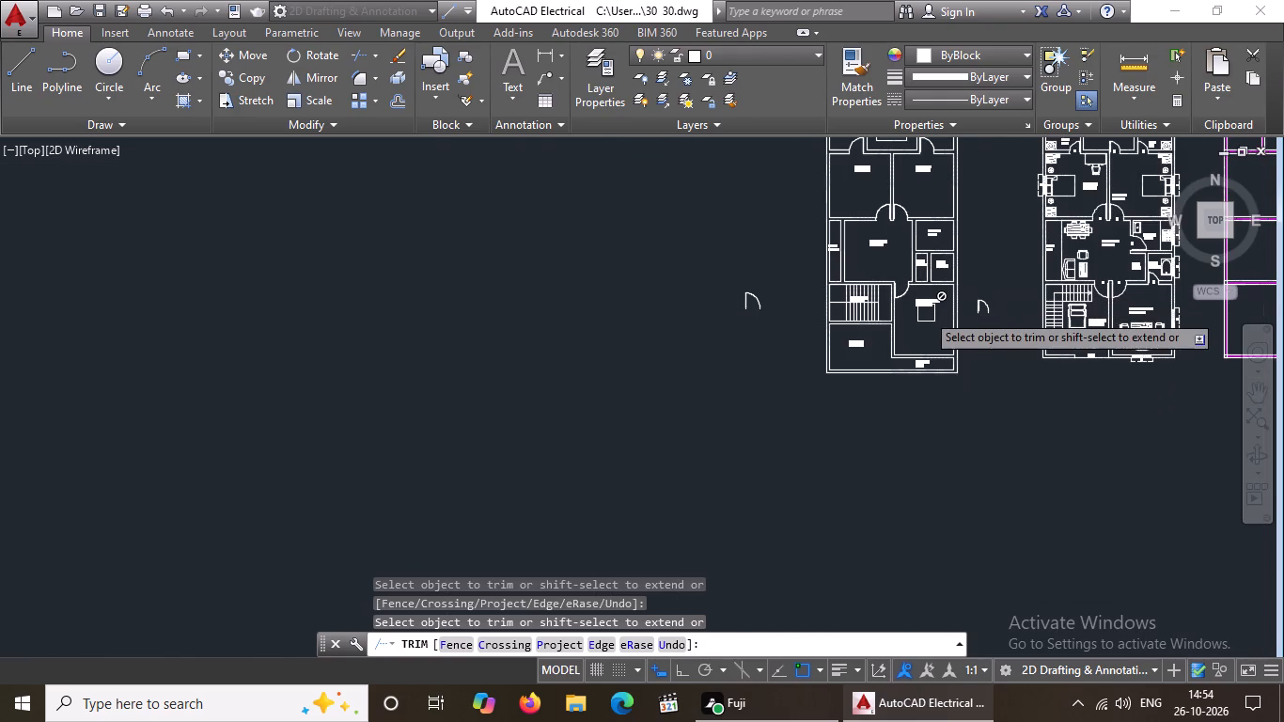
middle_click_drag(926, 313, 891, 437)
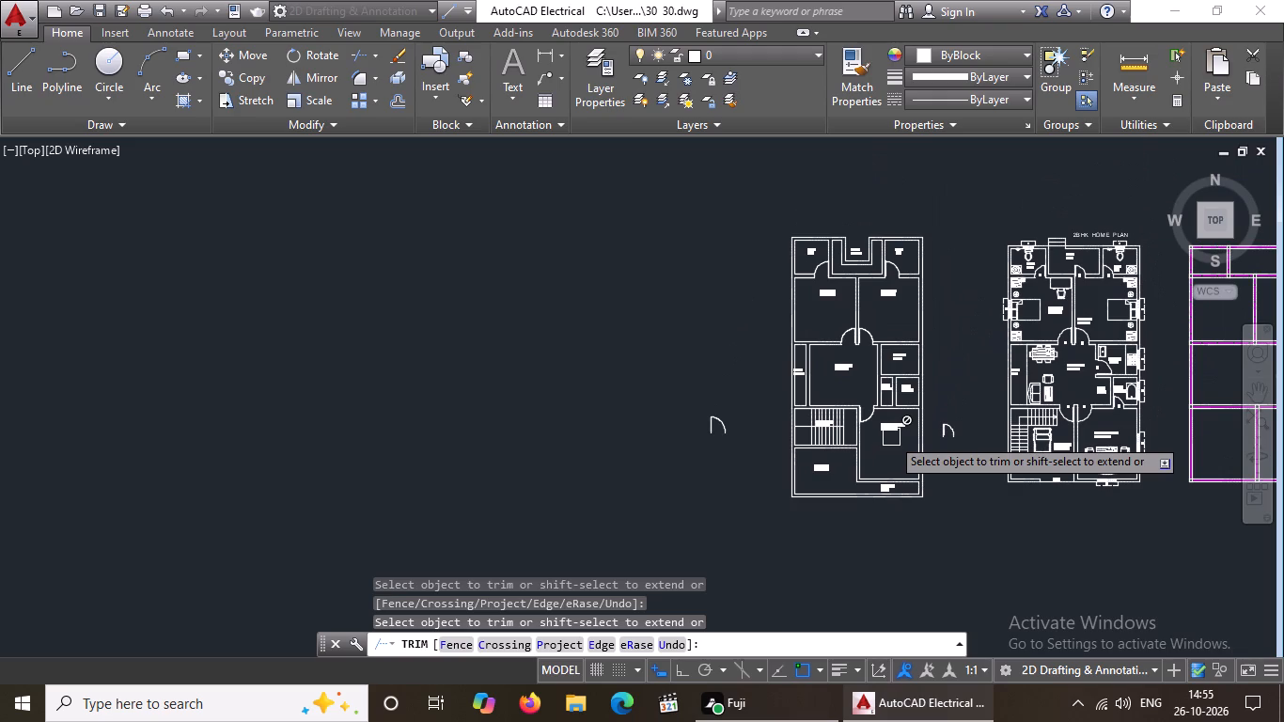
Extend the west wall line of the BATH beside the DRAWING ROOM down to the DRAWING ROOM's north wall line.
scroll(972, 453, "up", 3)
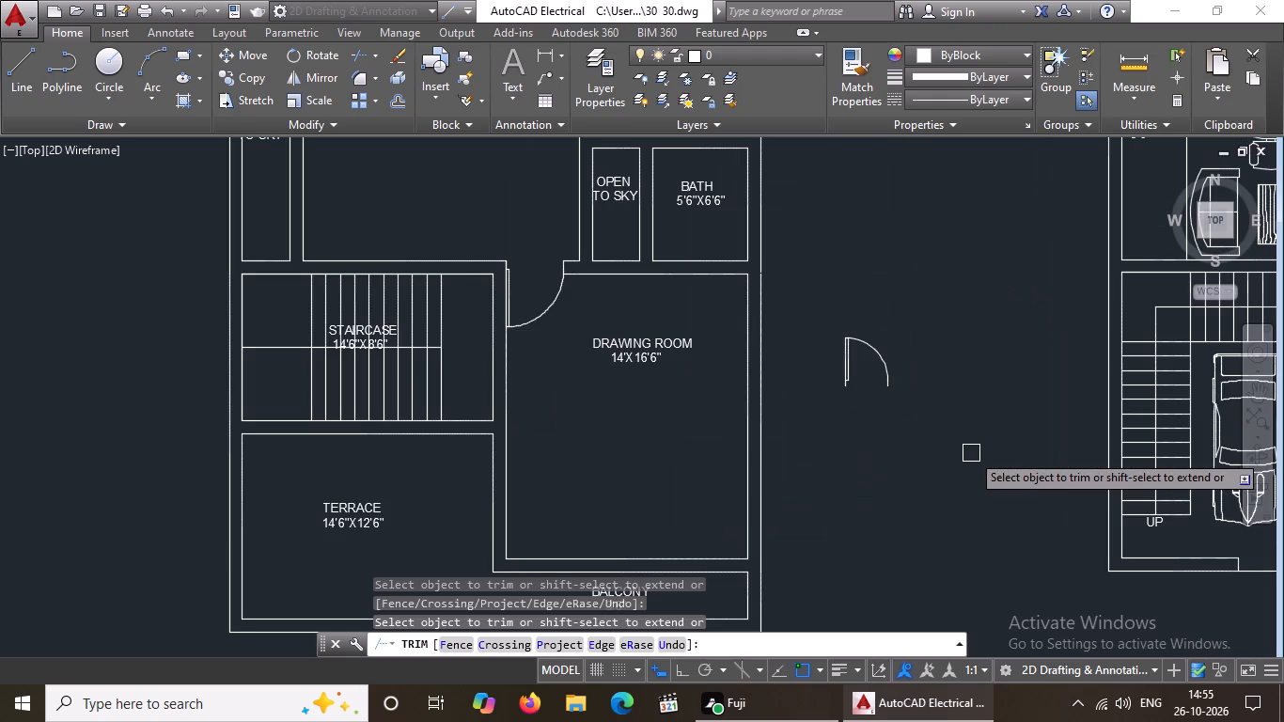
key("Escape")
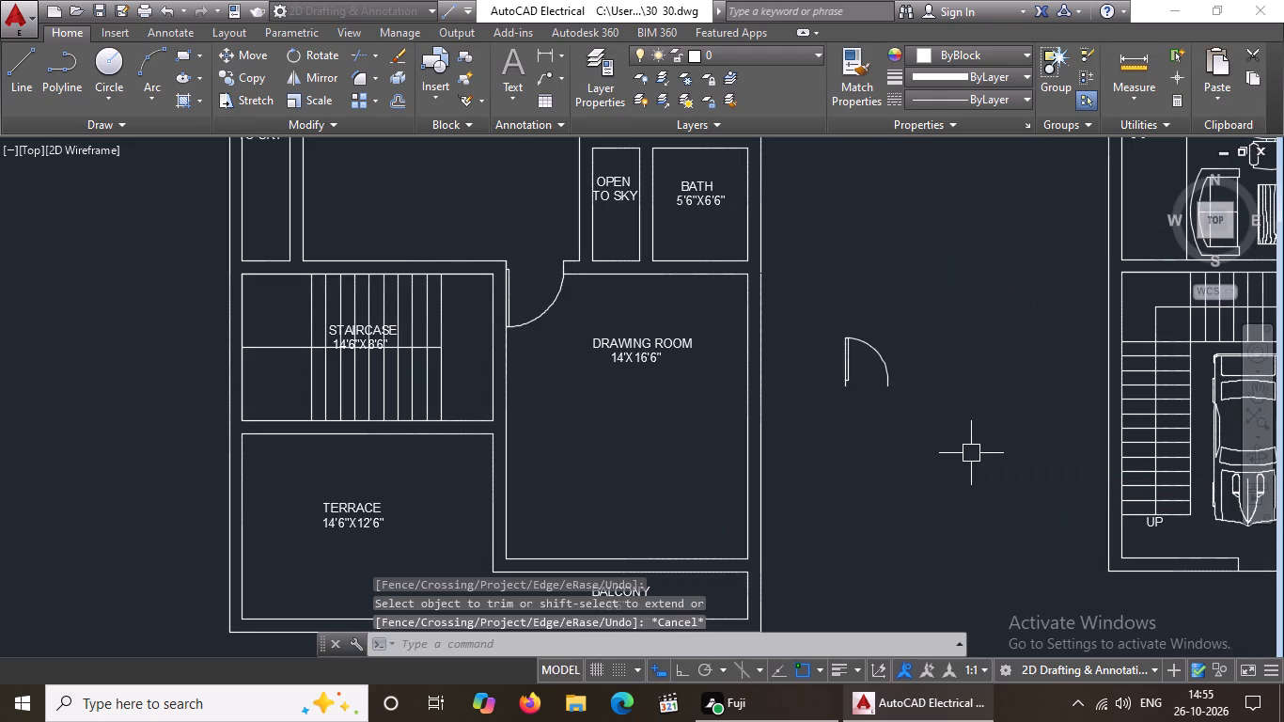
type("EX")
key("space")
key("space")
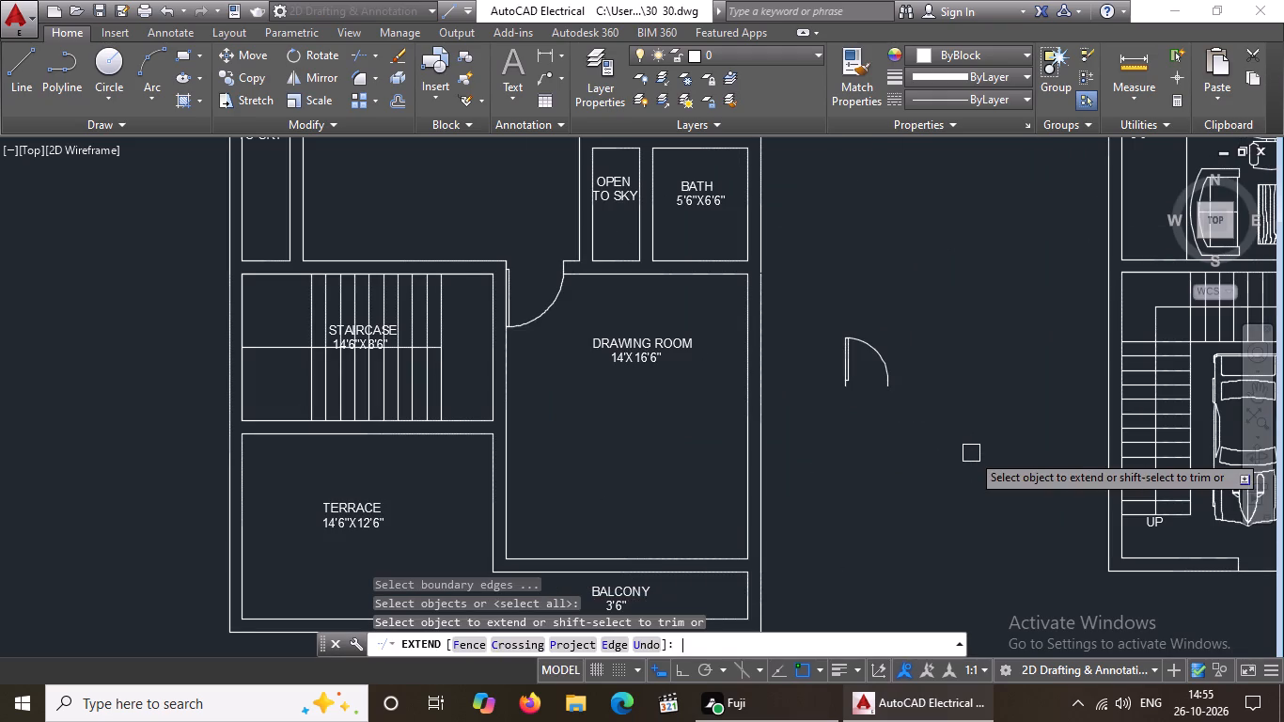
scroll(661, 238, "up", 2)
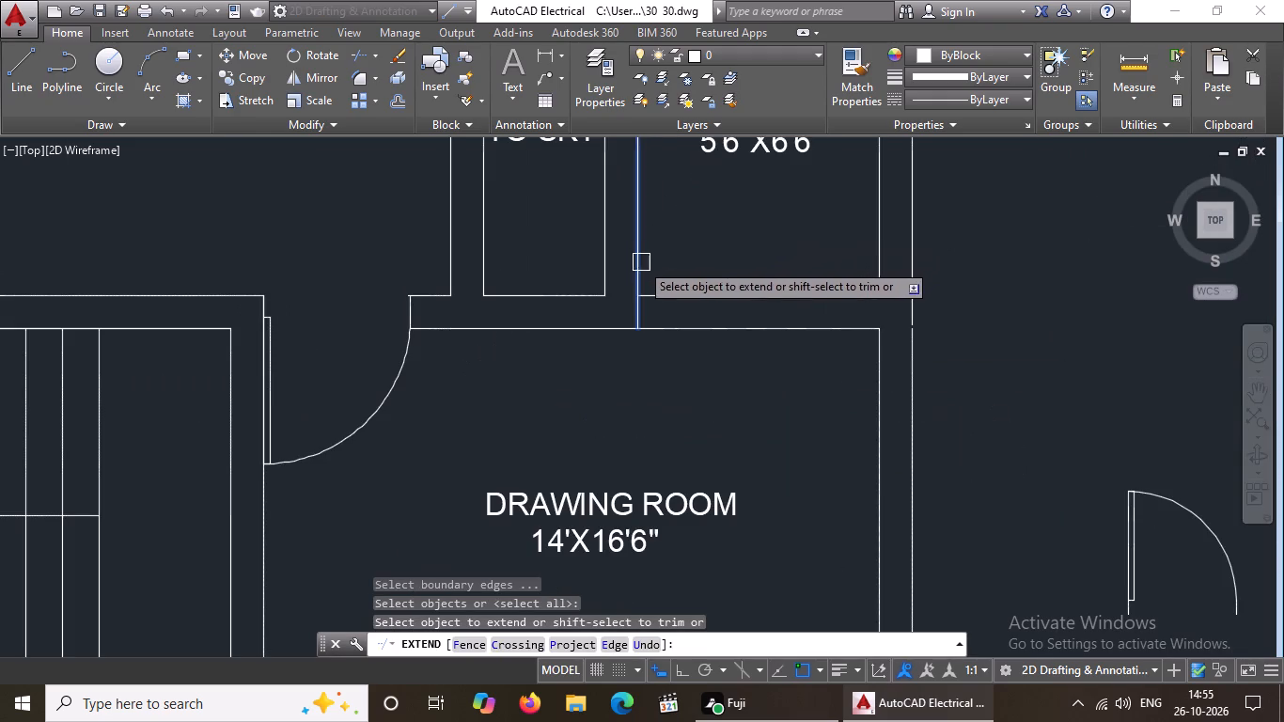
left_click_drag(636, 270, 645, 269)
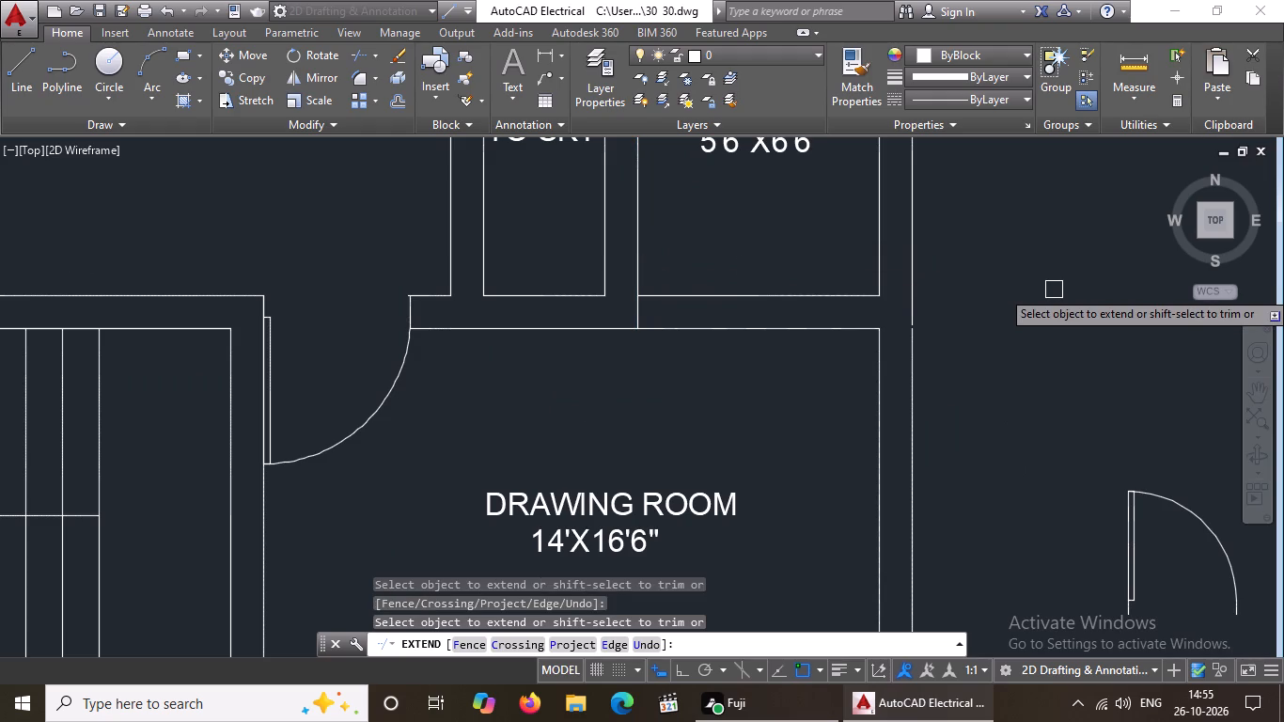
key("Escape")
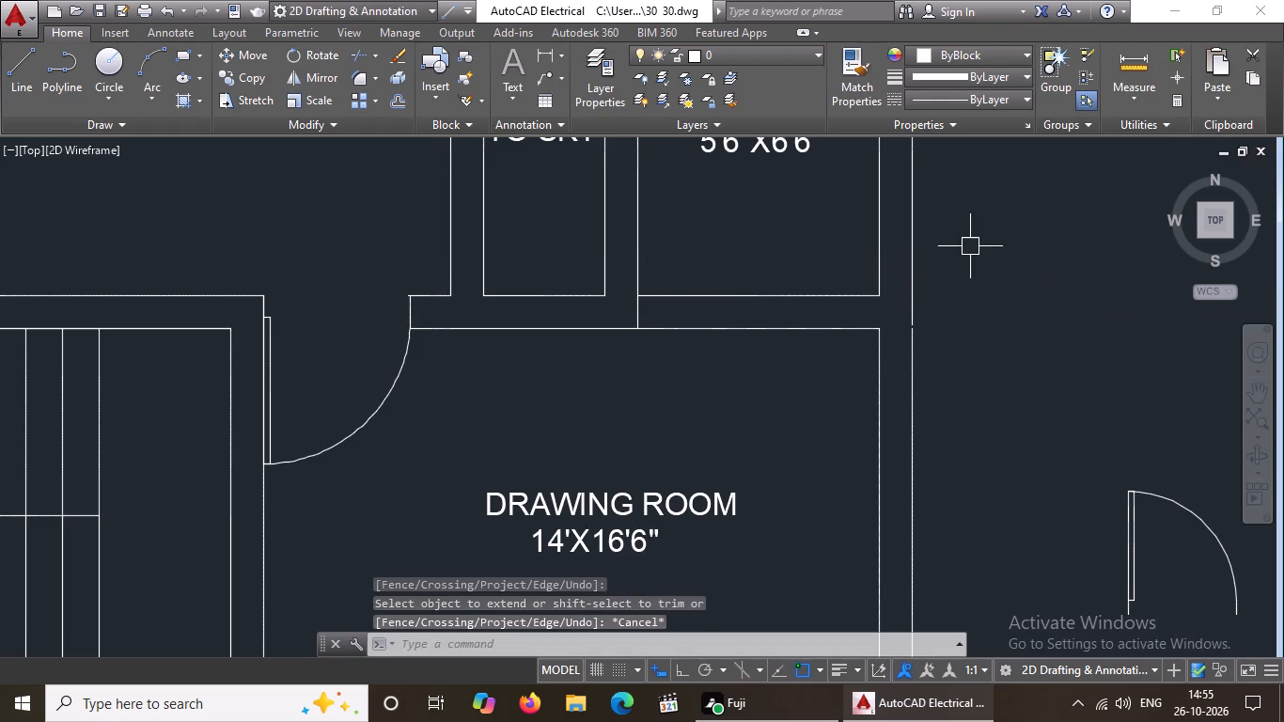
Move the spare door east of the plan into the wall between the BATH and the DRAWING ROOM, at the bath's southwest corner.
scroll(970, 246, "down", 3)
left_click(1014, 321)
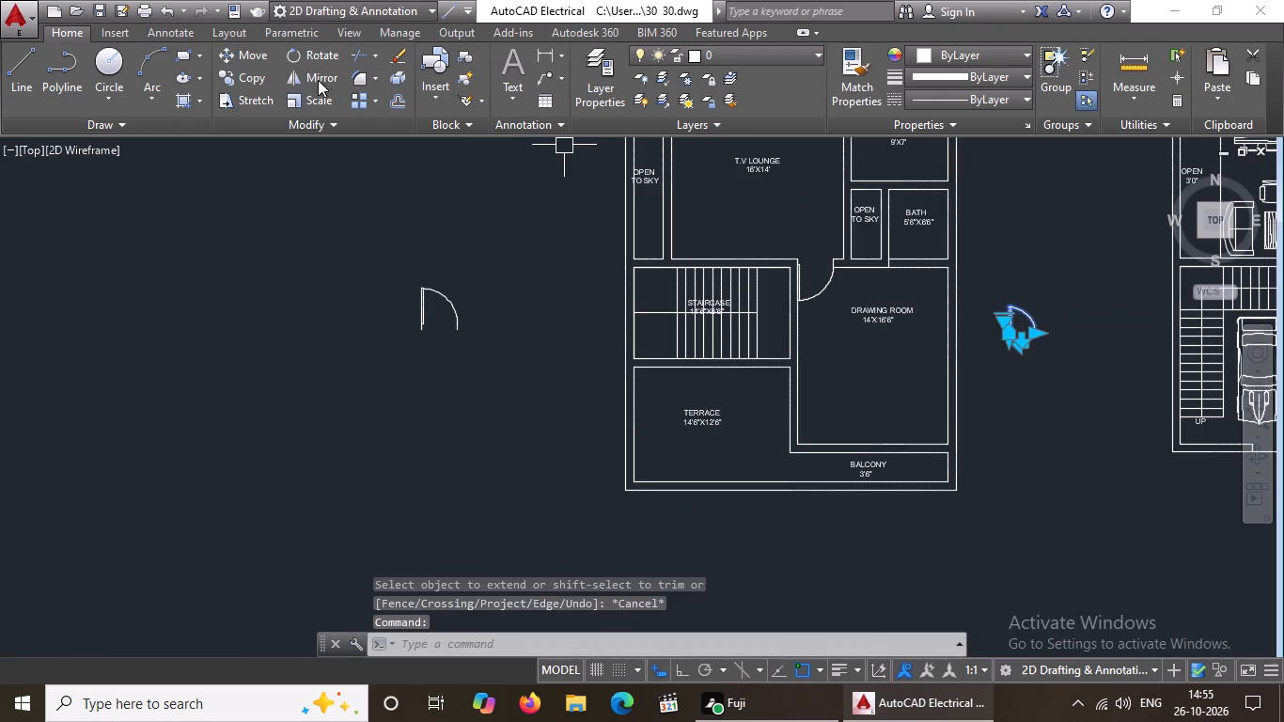
left_click_drag(243, 51, 258, 57)
scroll(929, 369, "up", 2)
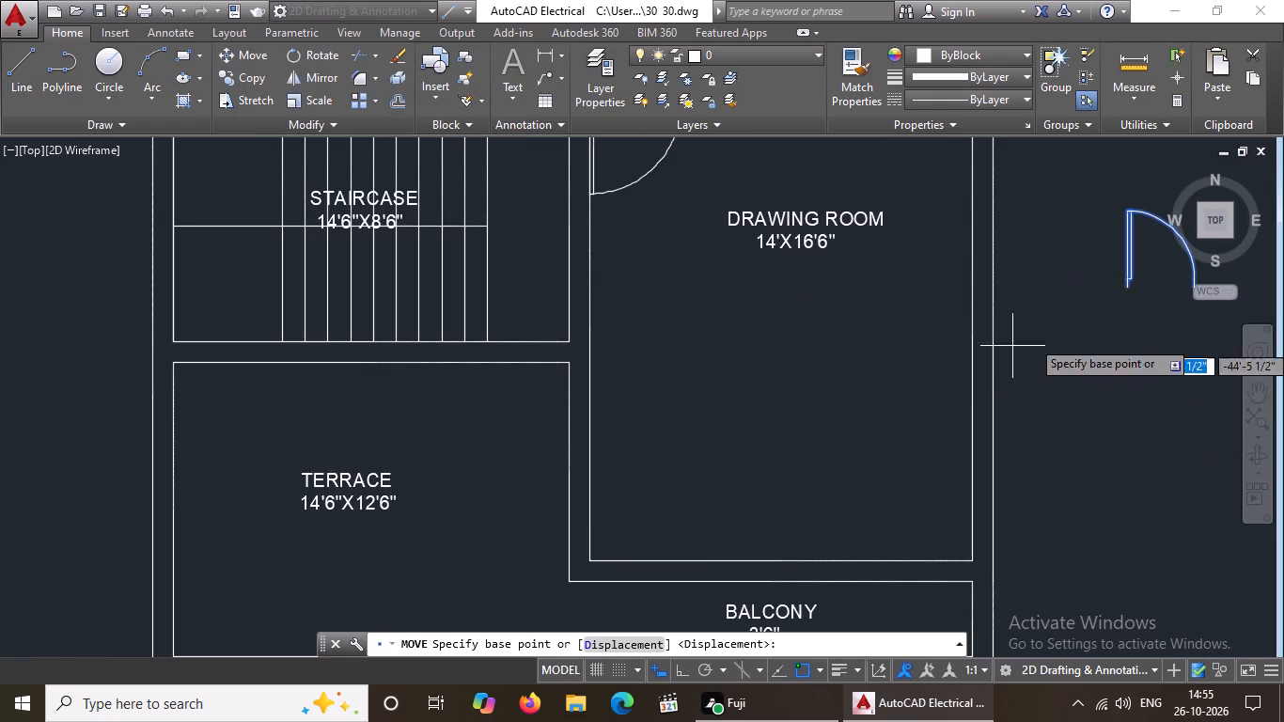
left_click(1126, 288)
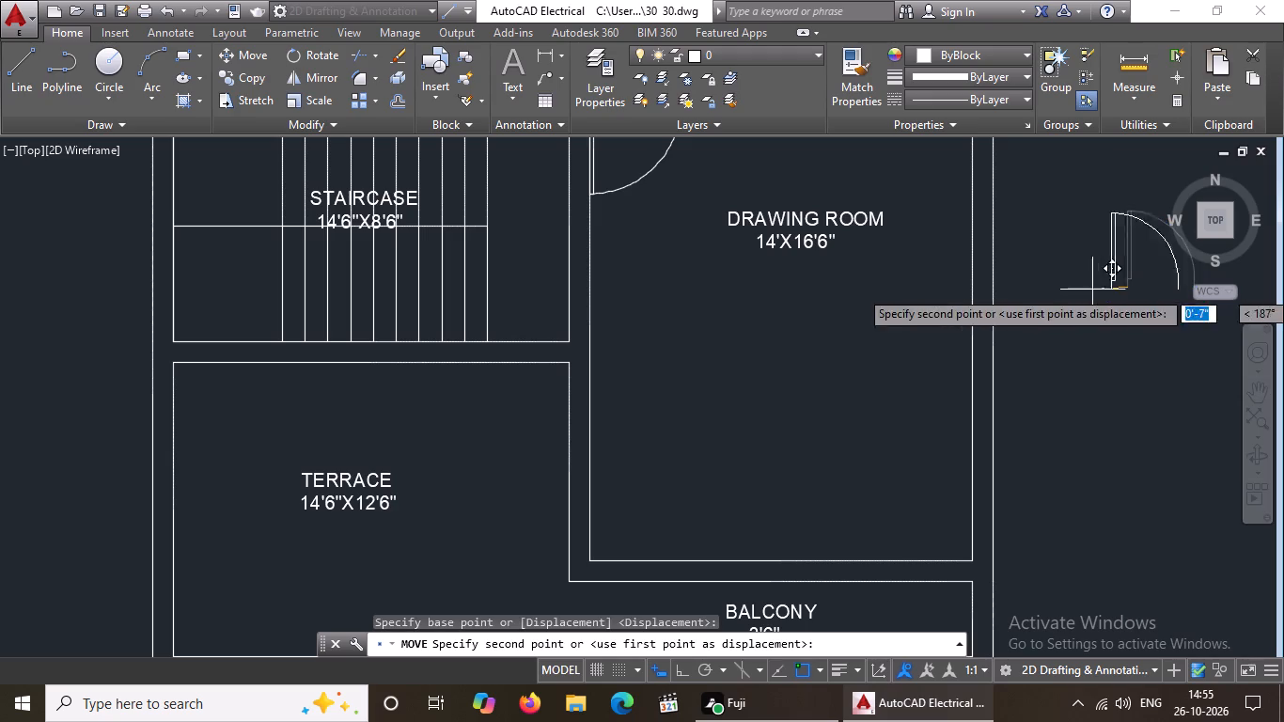
scroll(614, 355, "down", 2)
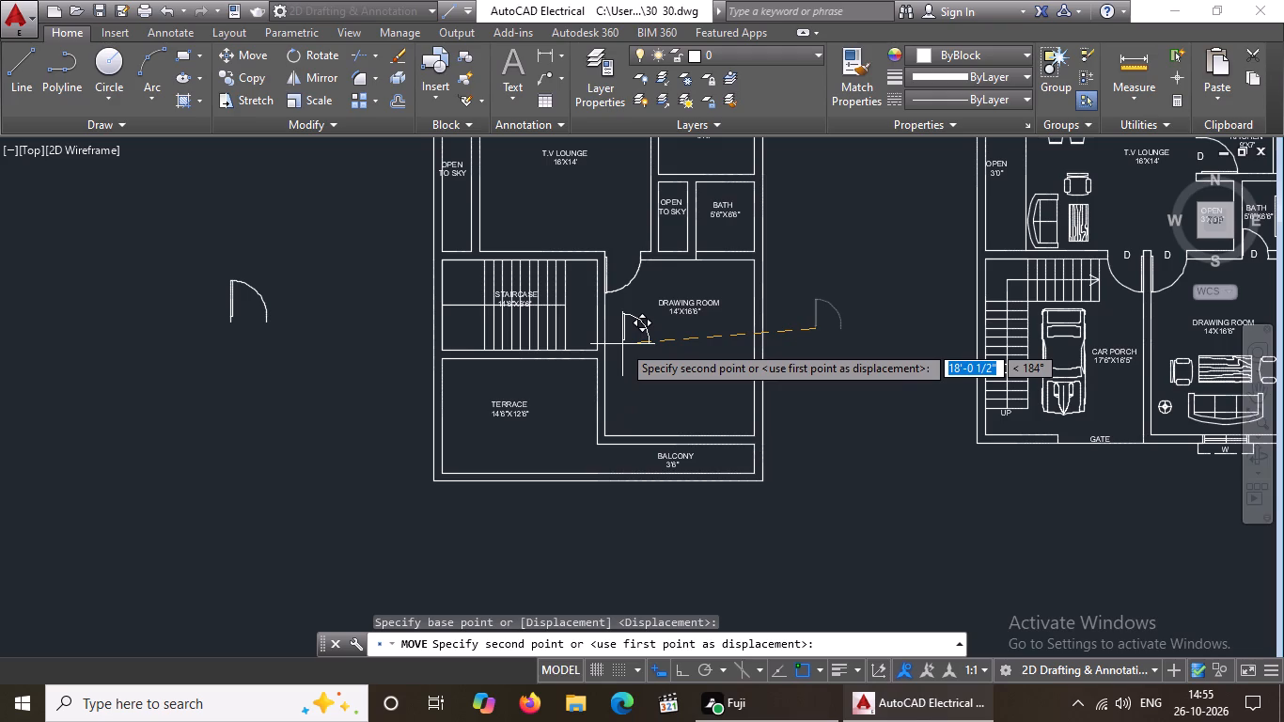
middle_click_drag(622, 344, 623, 485)
scroll(704, 398, "up", 2)
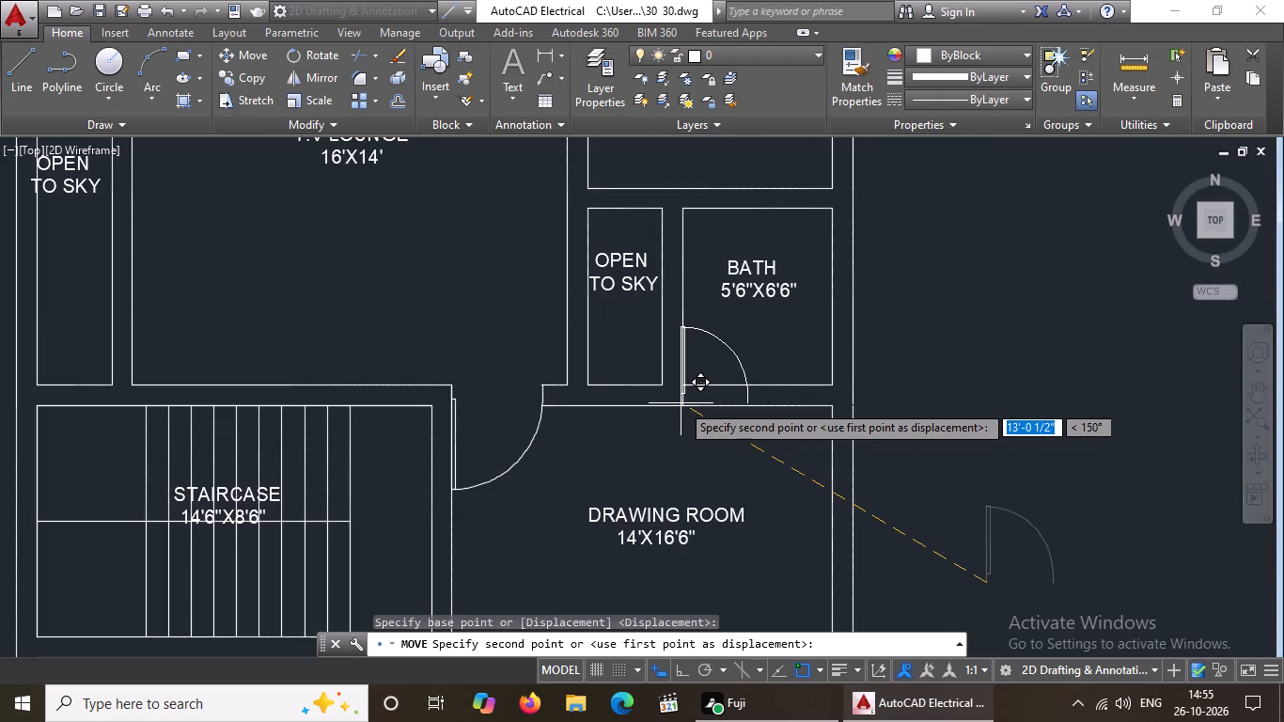
scroll(687, 400, "up", 2)
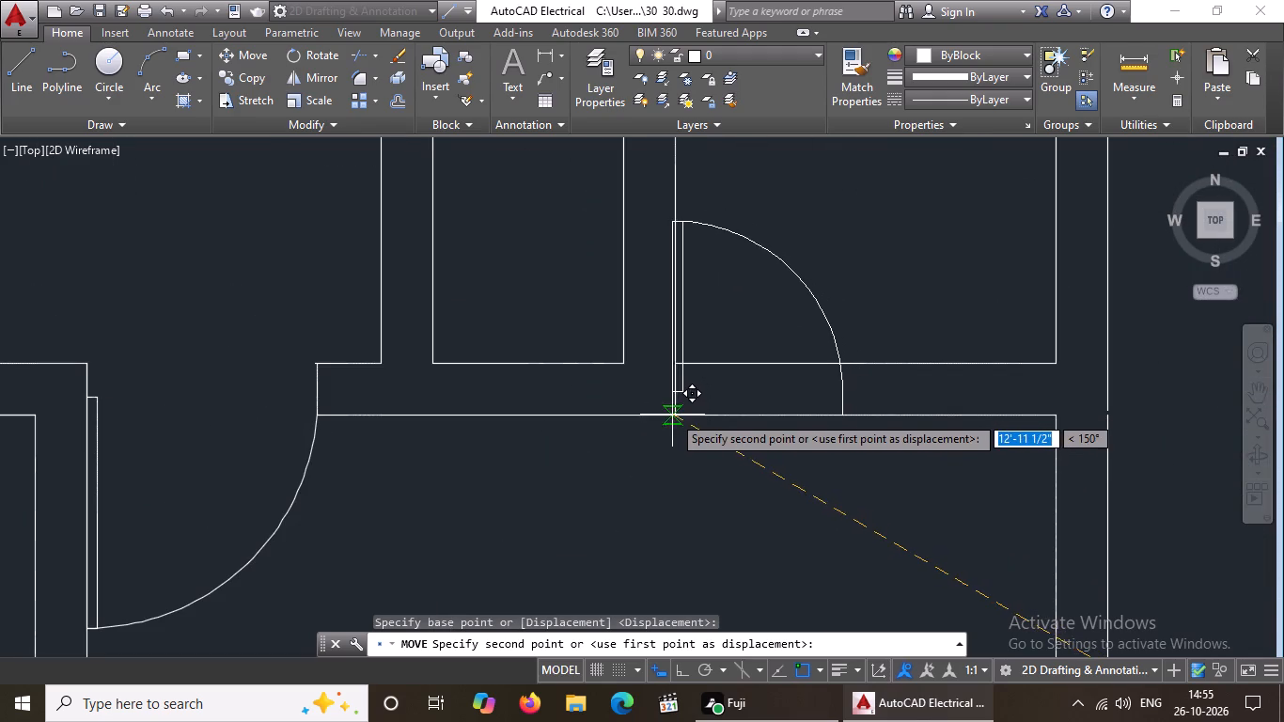
left_click(676, 415)
Trim both wall lines across the door opening between the BATH and the DRAWING ROOM, including the piece inside the door leaf.
scroll(711, 416, "down", 4)
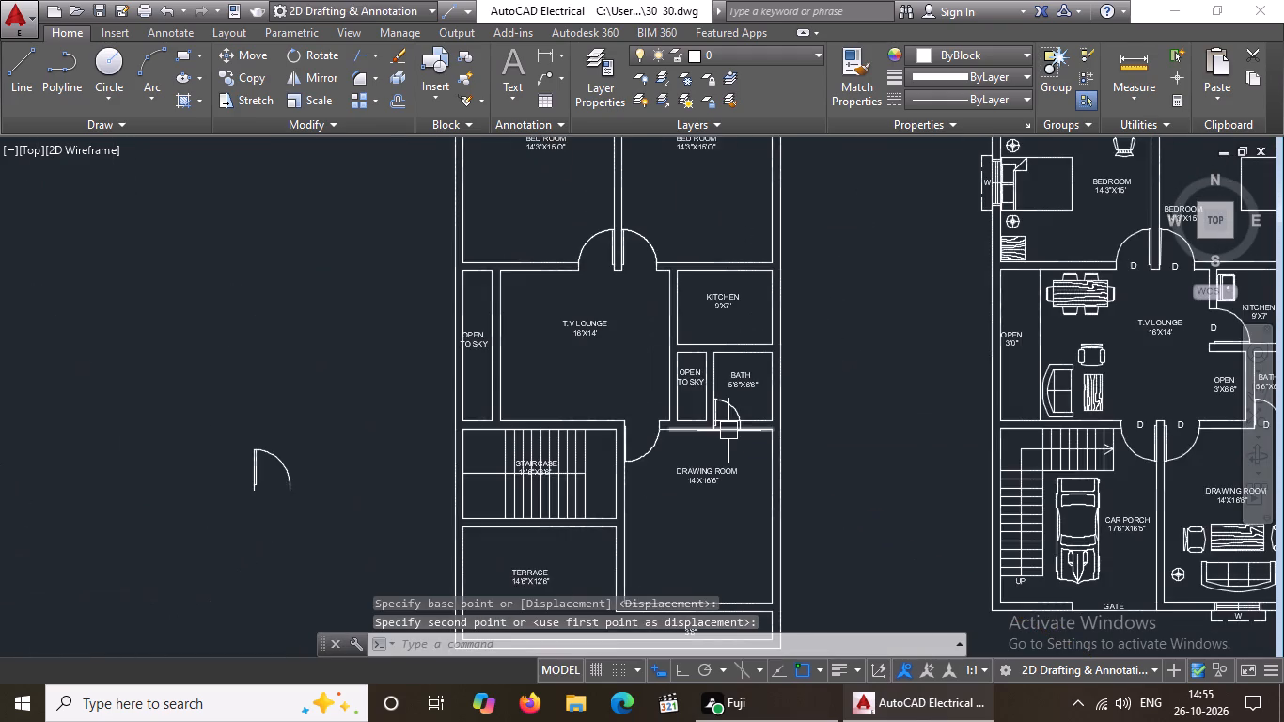
scroll(729, 429, "down", 1)
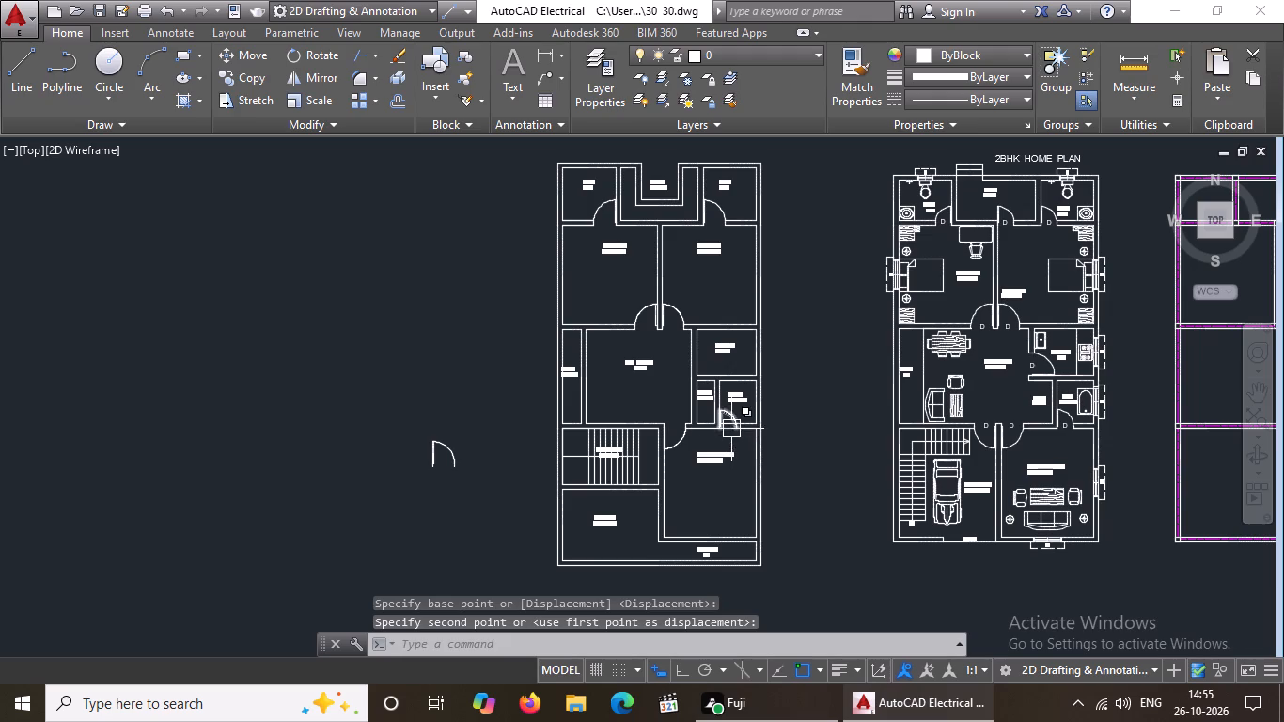
scroll(720, 431, "up", 4)
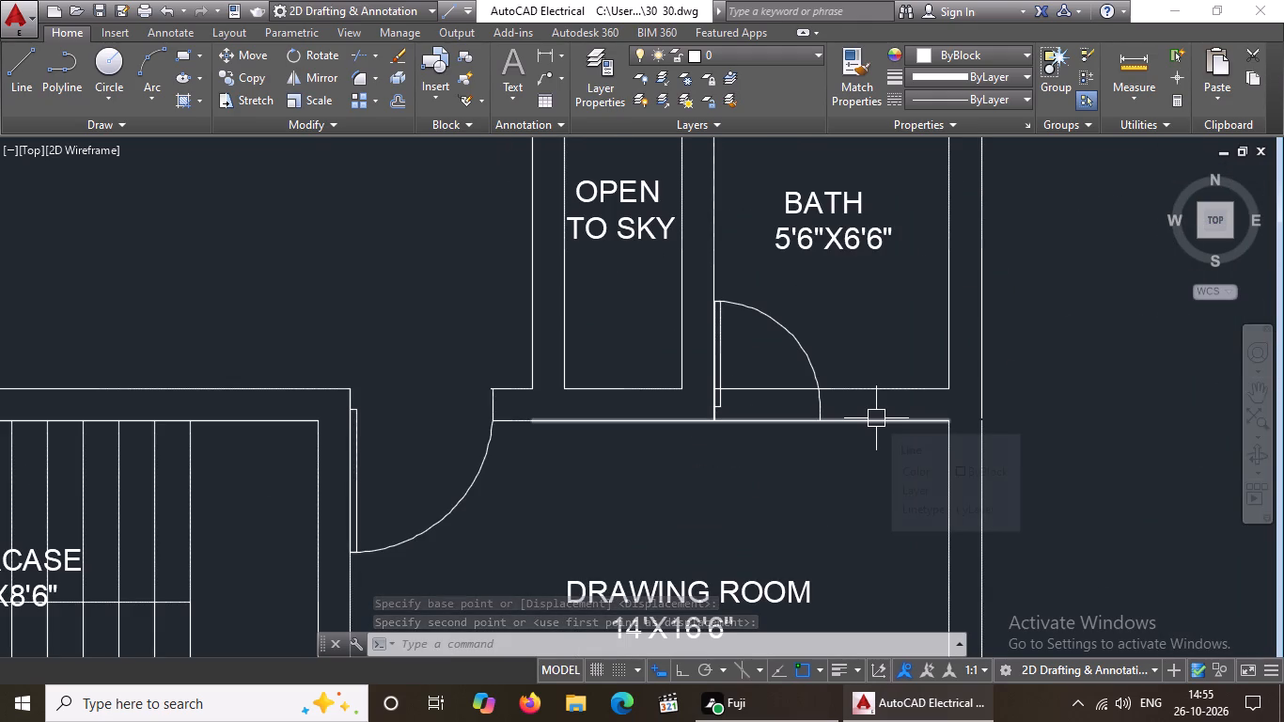
key("Escape")
type("TR")
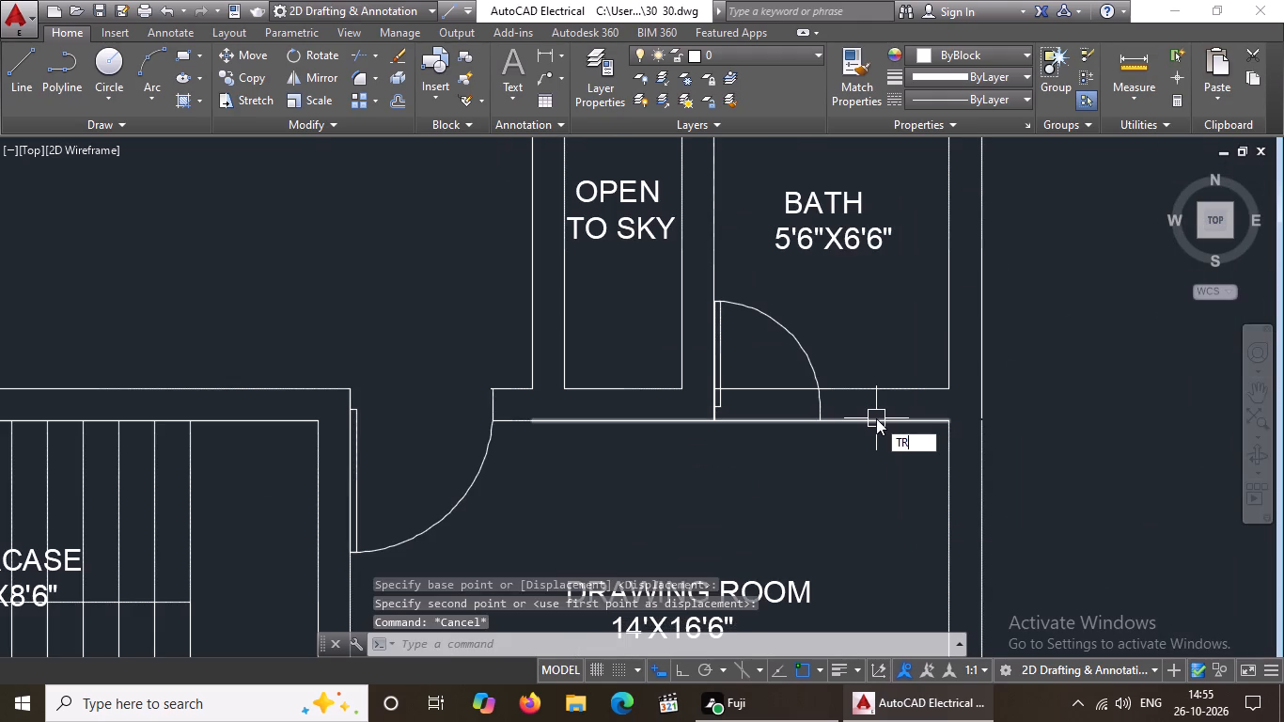
key("Return")
key("Return")
scroll(679, 389, "up", 2)
scroll(799, 412, "up", 2)
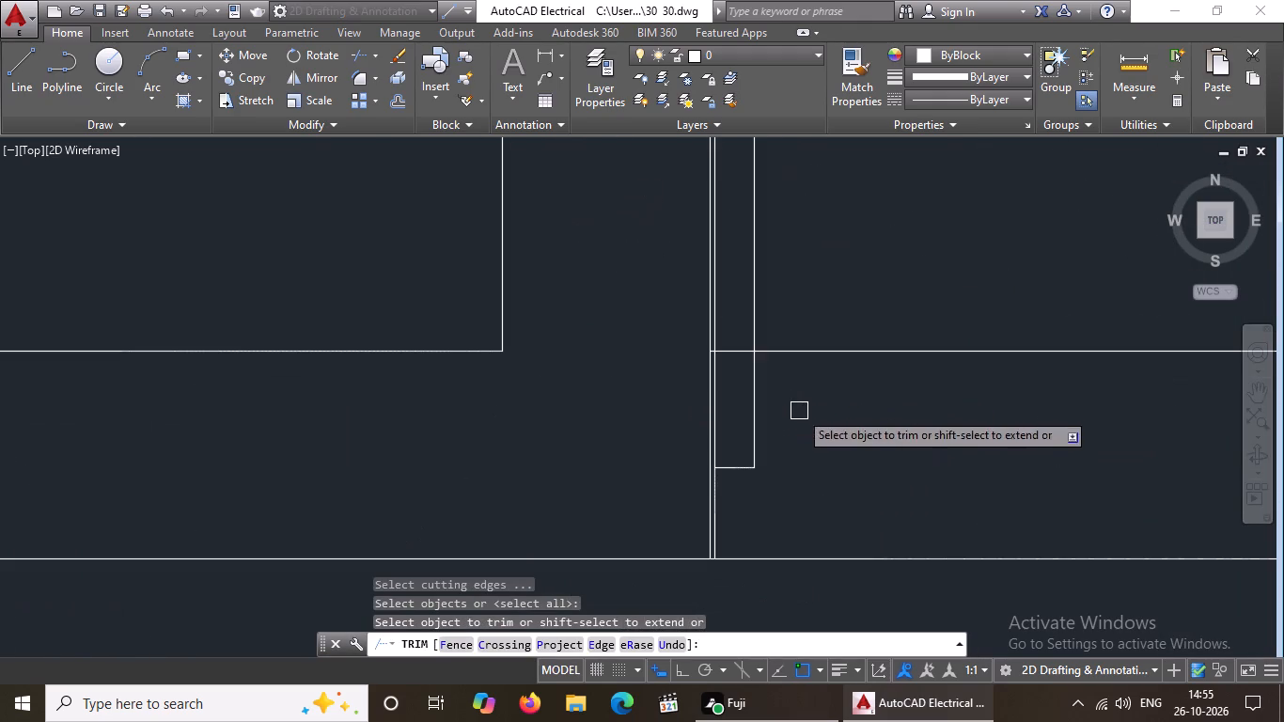
left_click(739, 355)
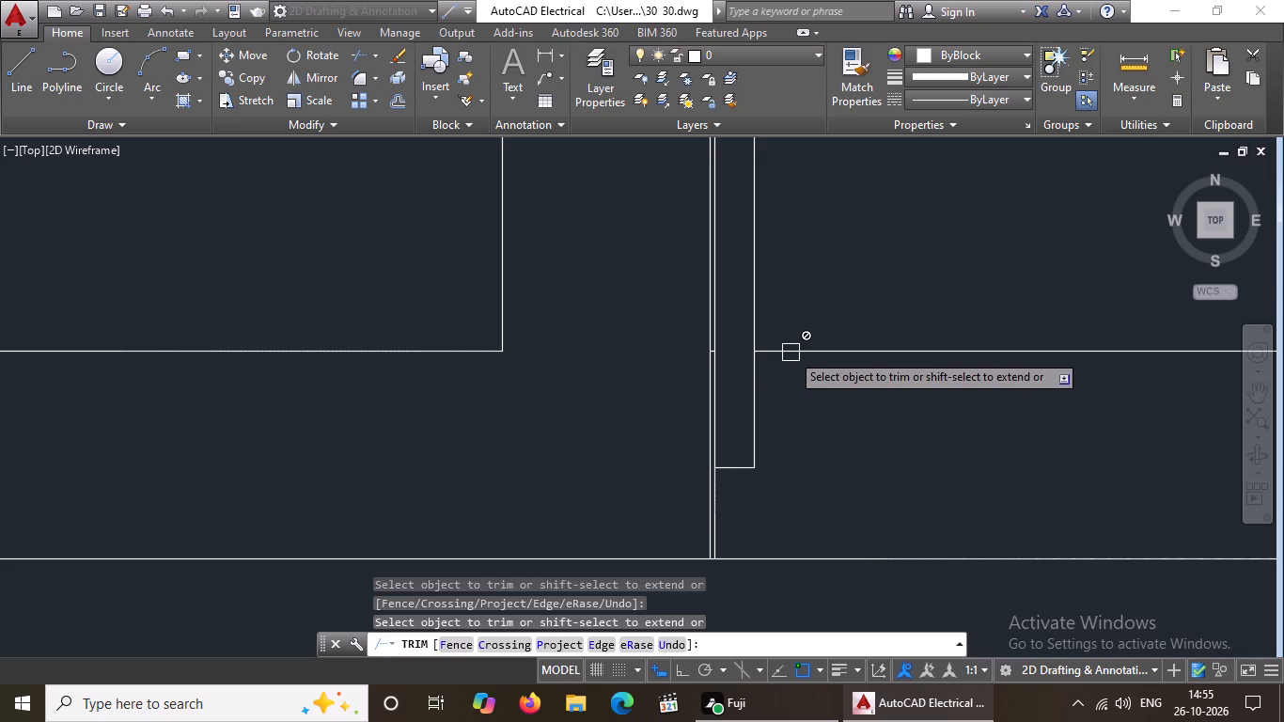
scroll(863, 338, "down", 3)
left_click(970, 345)
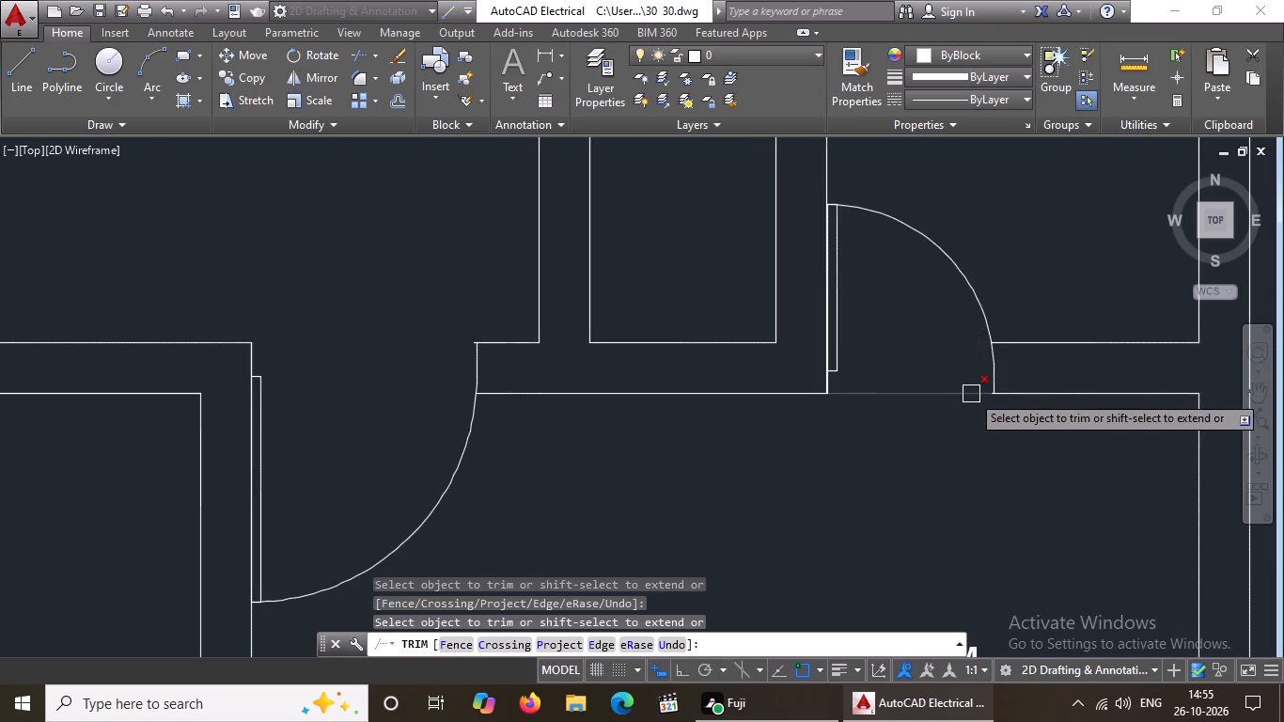
left_click(971, 394)
scroll(981, 392, "up", 5)
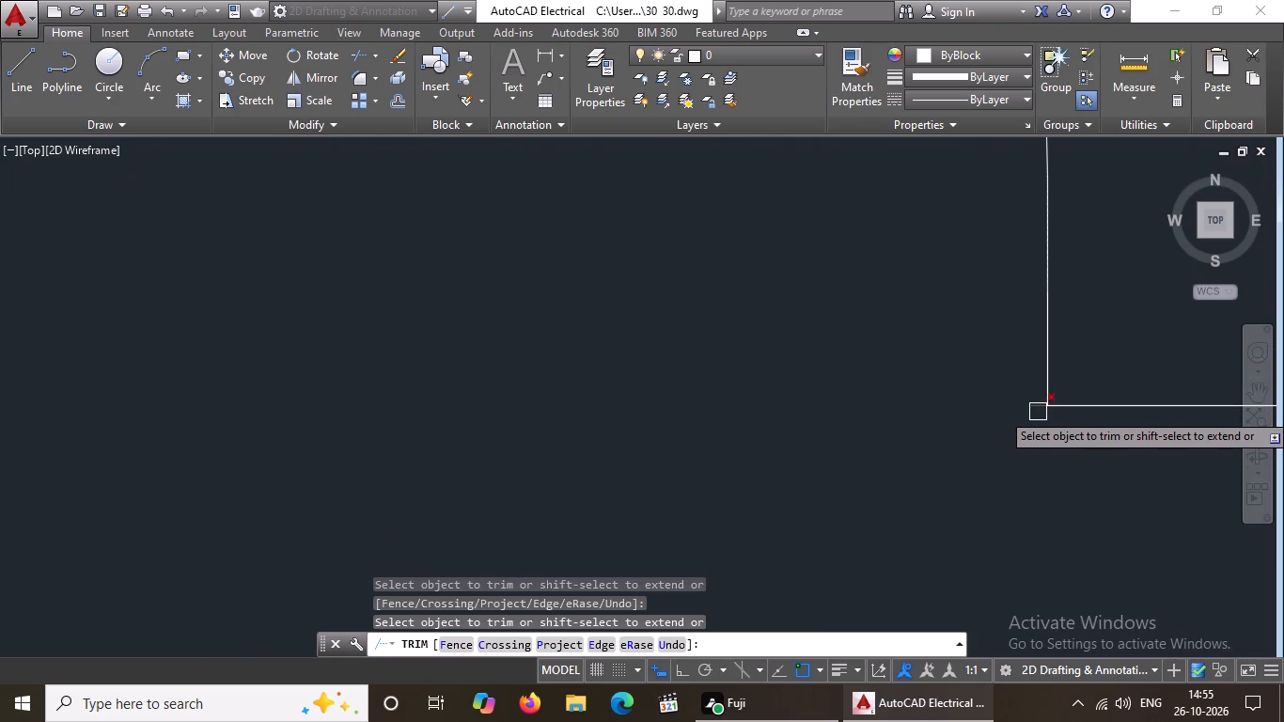
left_click(1028, 407)
scroll(736, 452, "down", 3)
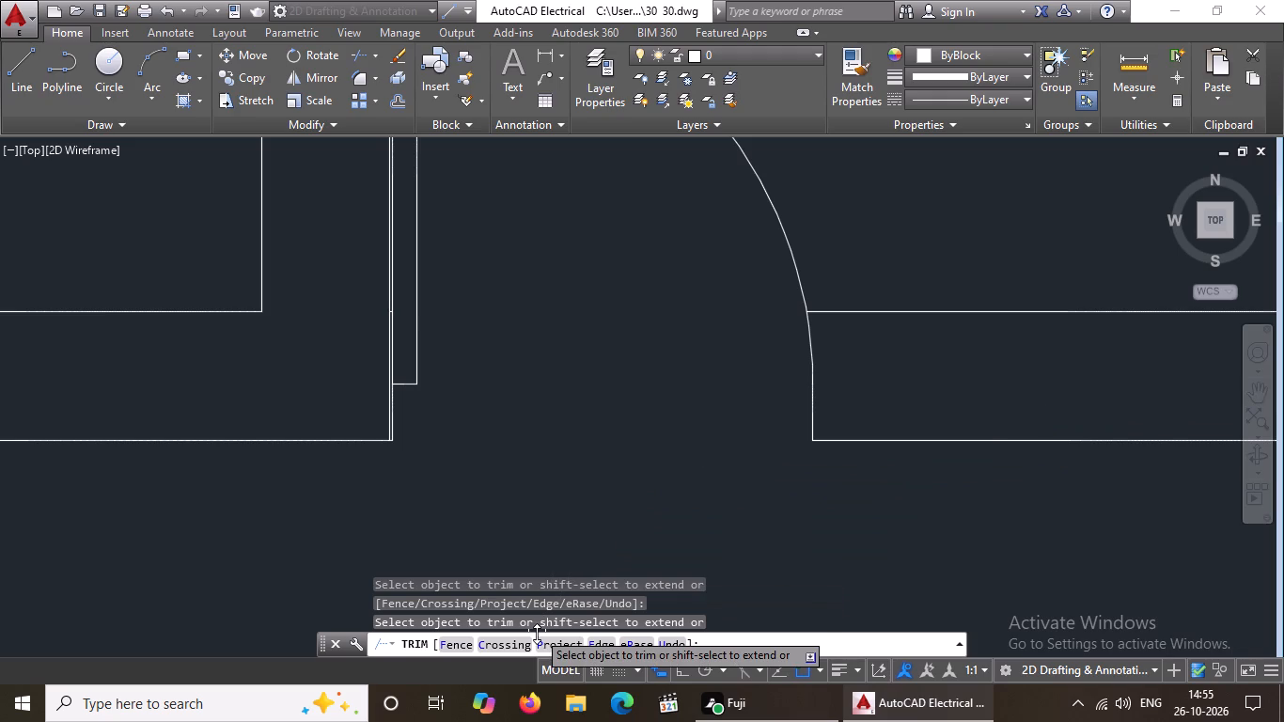
scroll(568, 509, "down", 1)
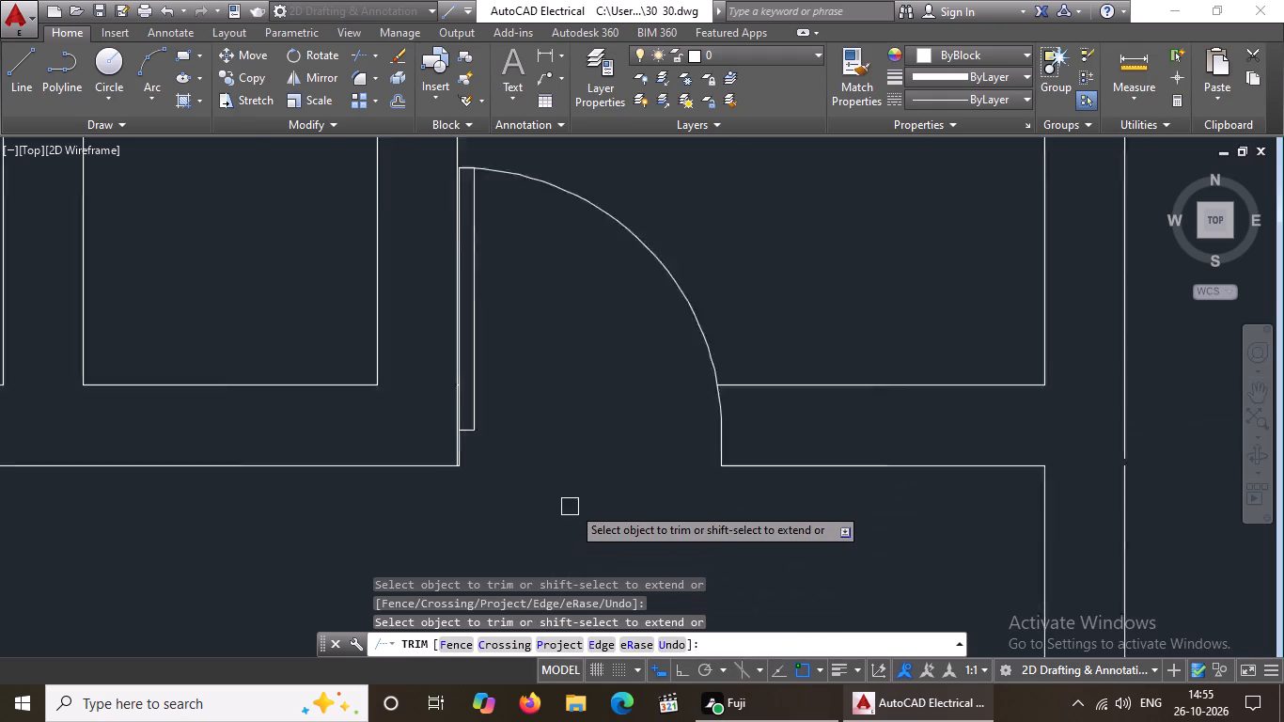
scroll(572, 506, "down", 2)
scroll(543, 464, "up", 3)
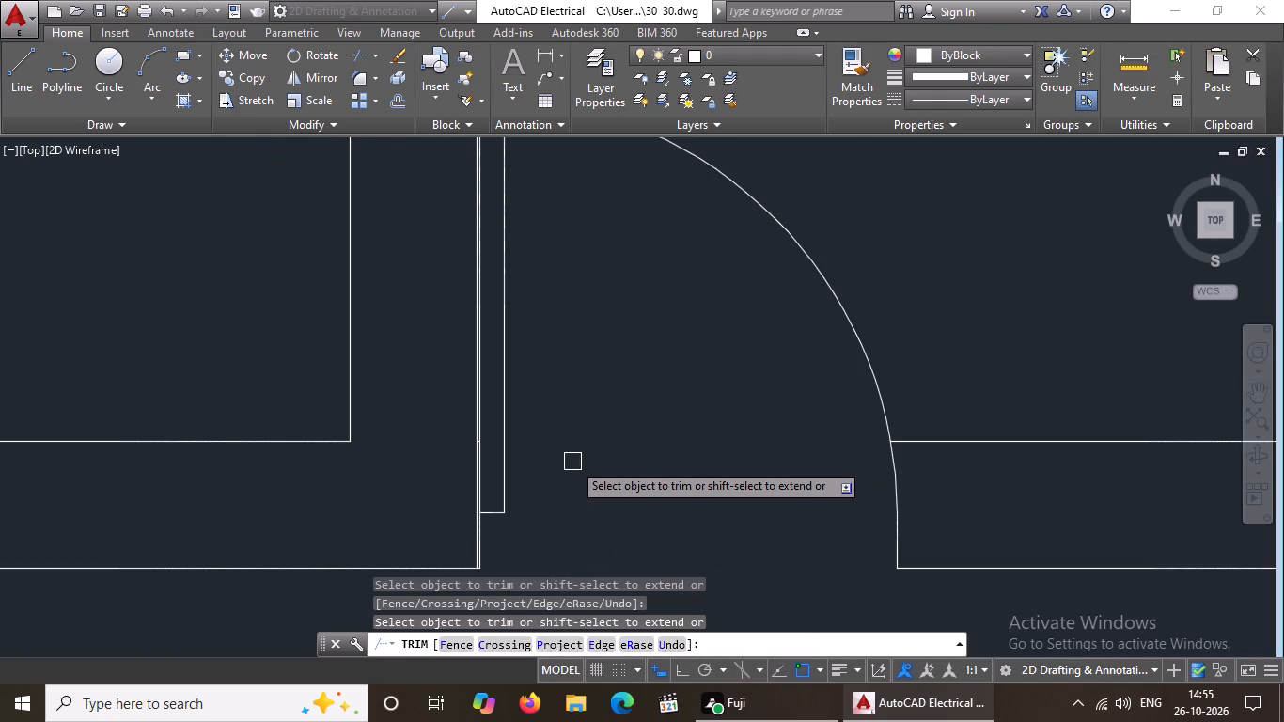
key("Escape")
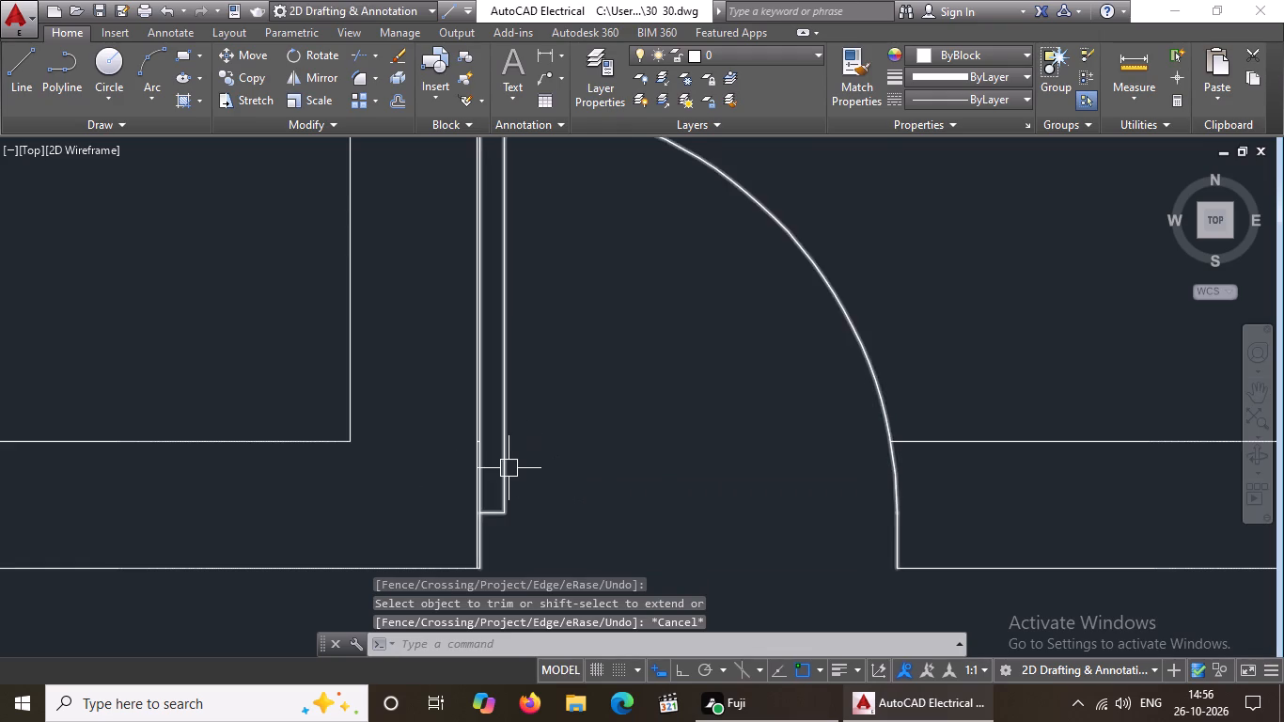
Move the BATH door slightly west so its hinge-side corner sits on the endpoint of the bath's west wall line.
left_click(508, 469)
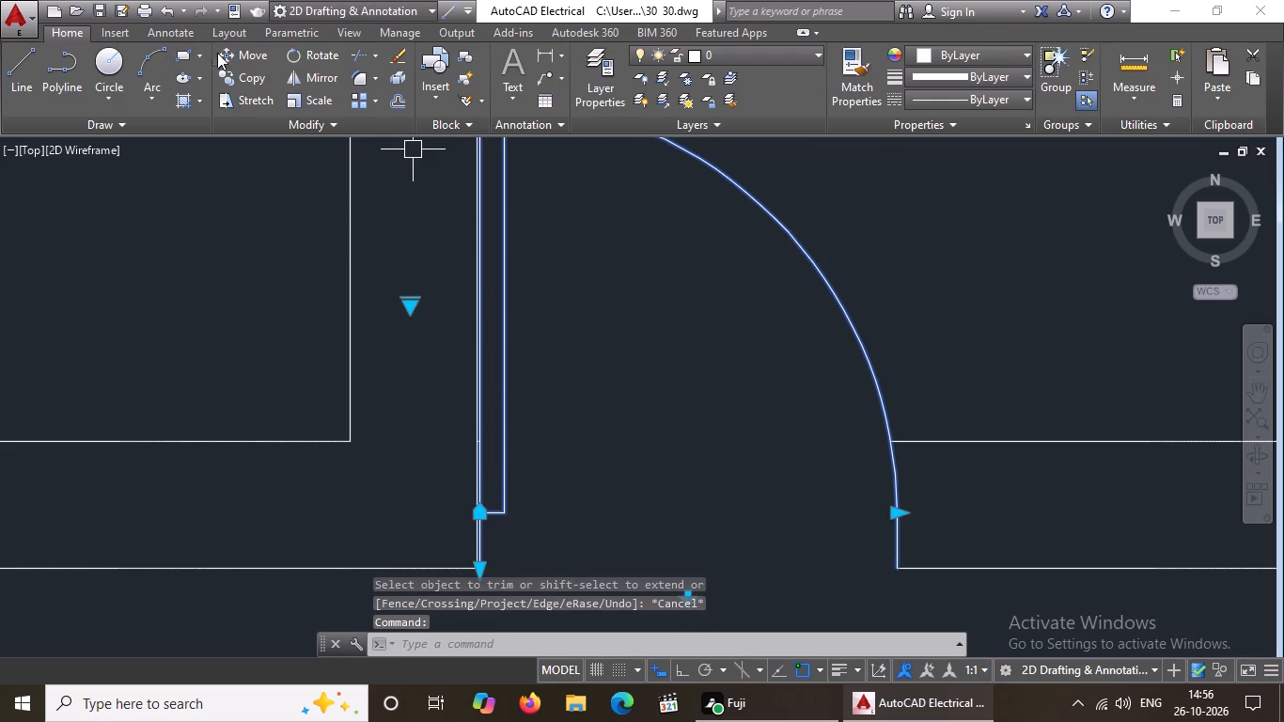
left_click(232, 52)
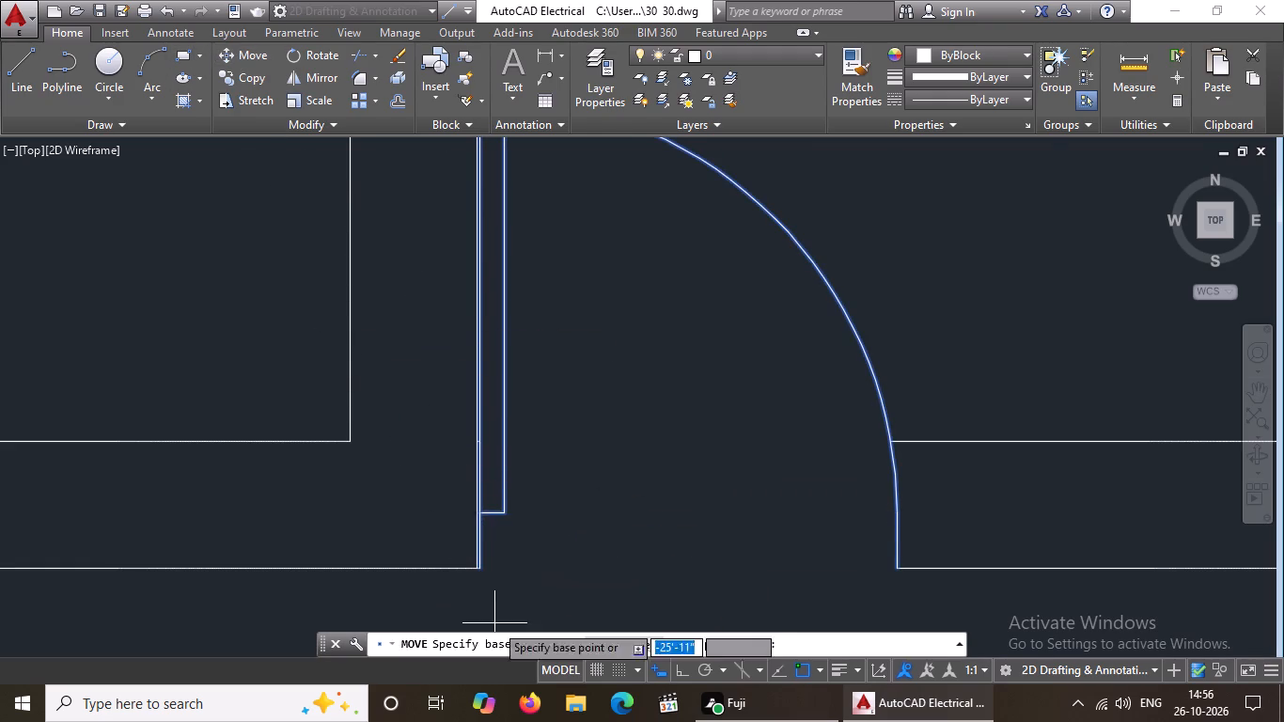
scroll(493, 585, "up", 3)
scroll(438, 529, "up", 1)
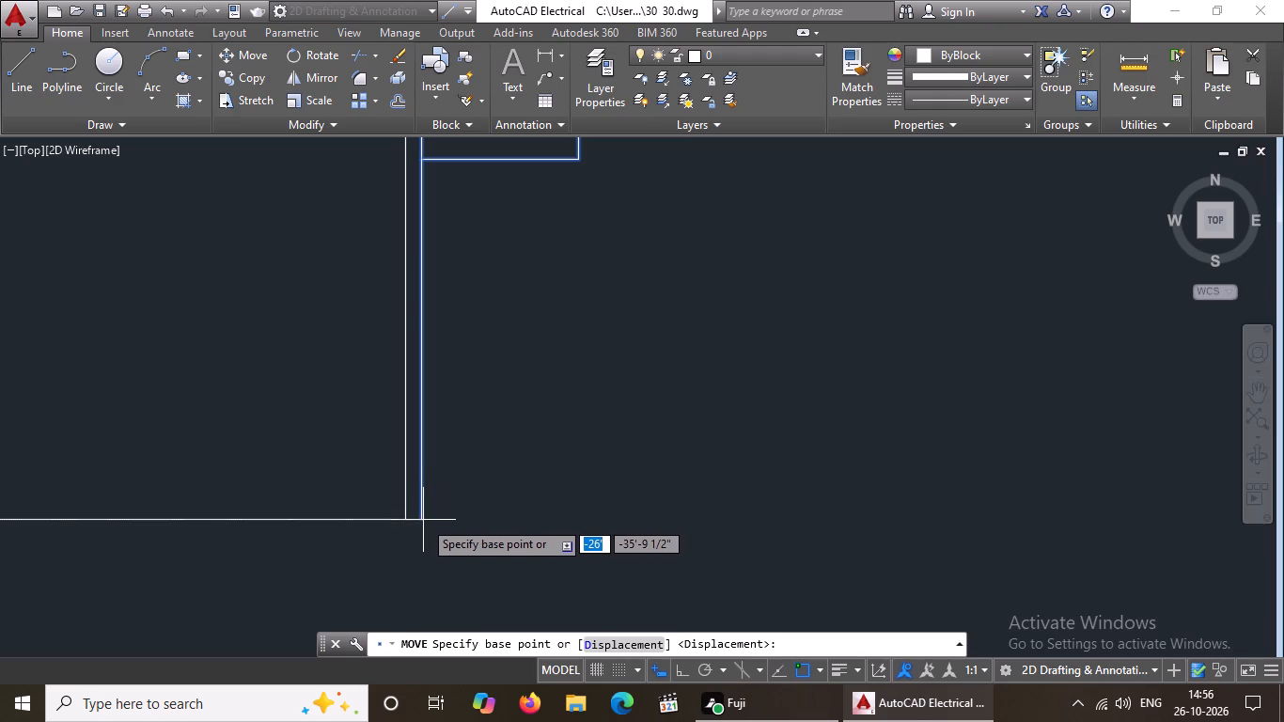
left_click(421, 520)
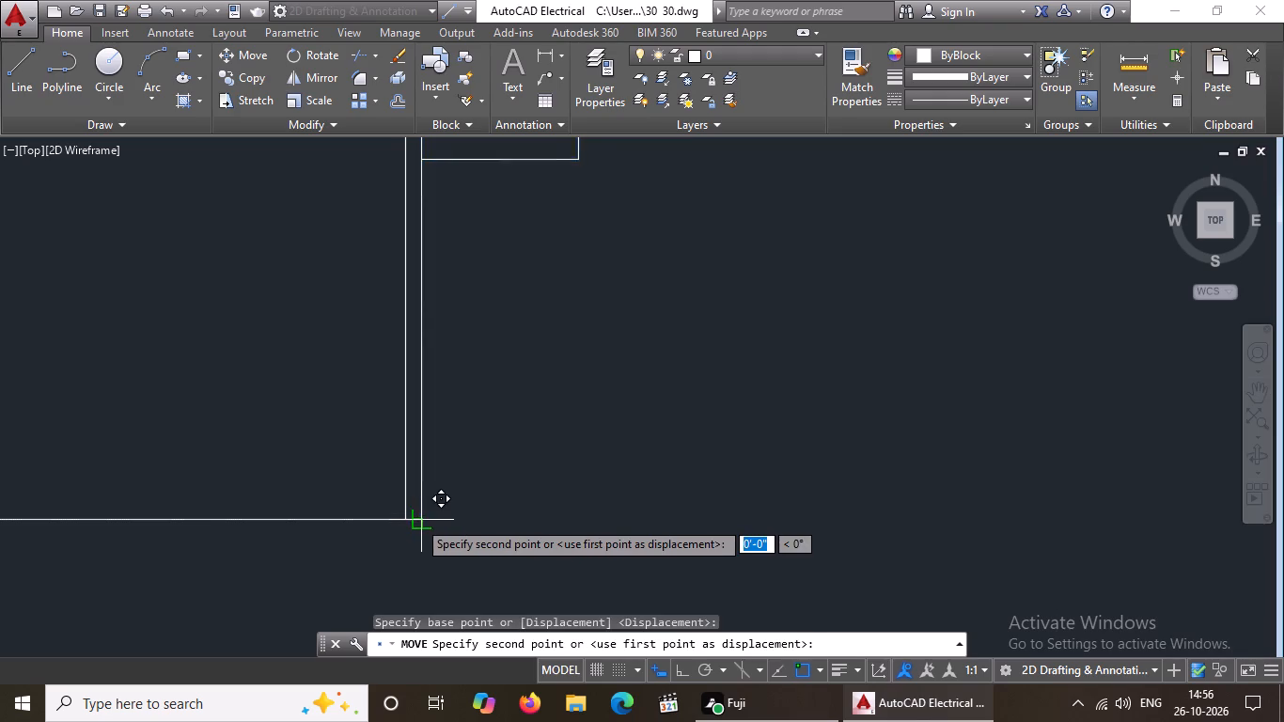
left_click(405, 519)
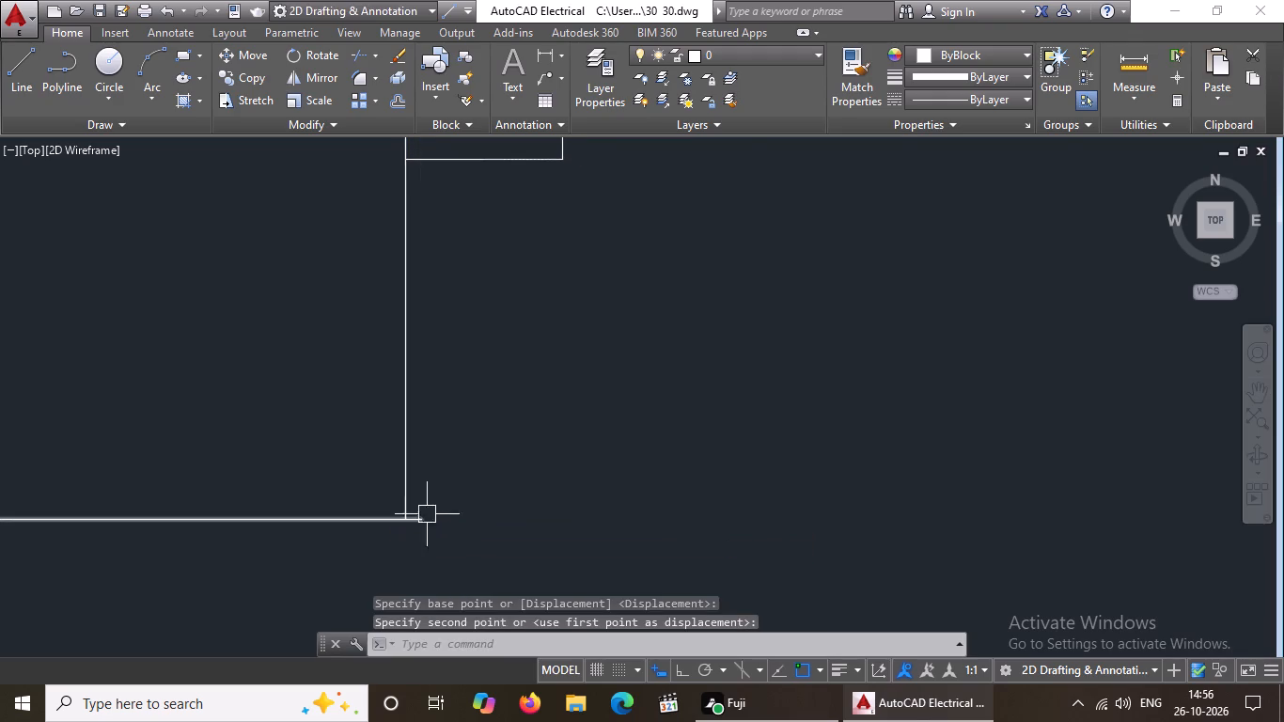
Trim the leftover DRAWING ROOM-side wall stub projecting past the hinge-side jamb of the BATH door.
scroll(481, 513, "down", 6)
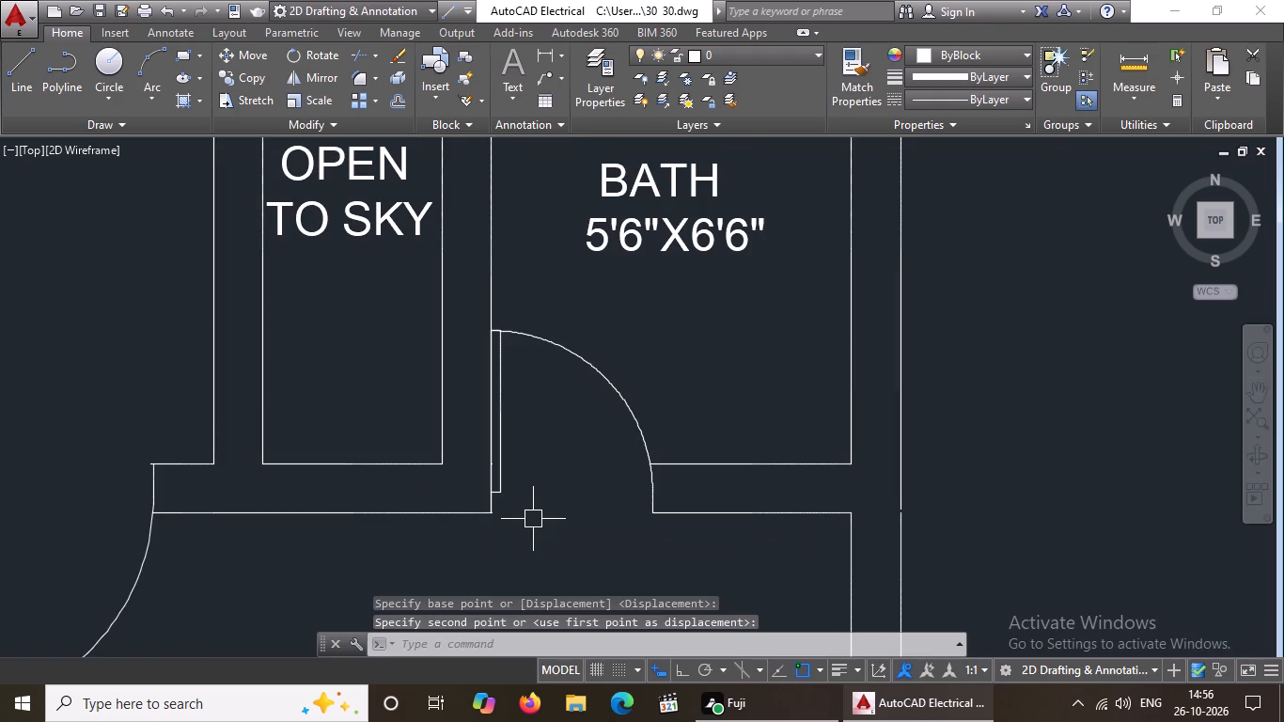
key("Escape")
type("TR")
key("Return")
key("Return")
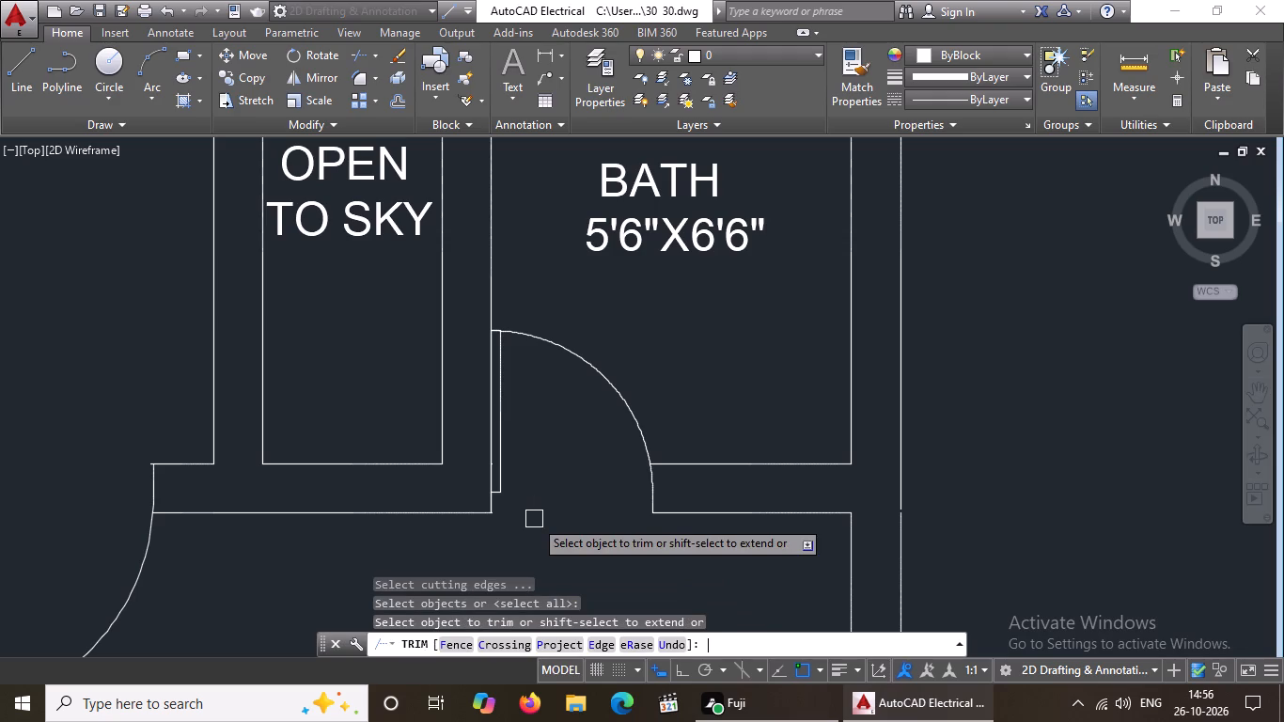
scroll(523, 520, "up", 2)
scroll(436, 507, "up", 2)
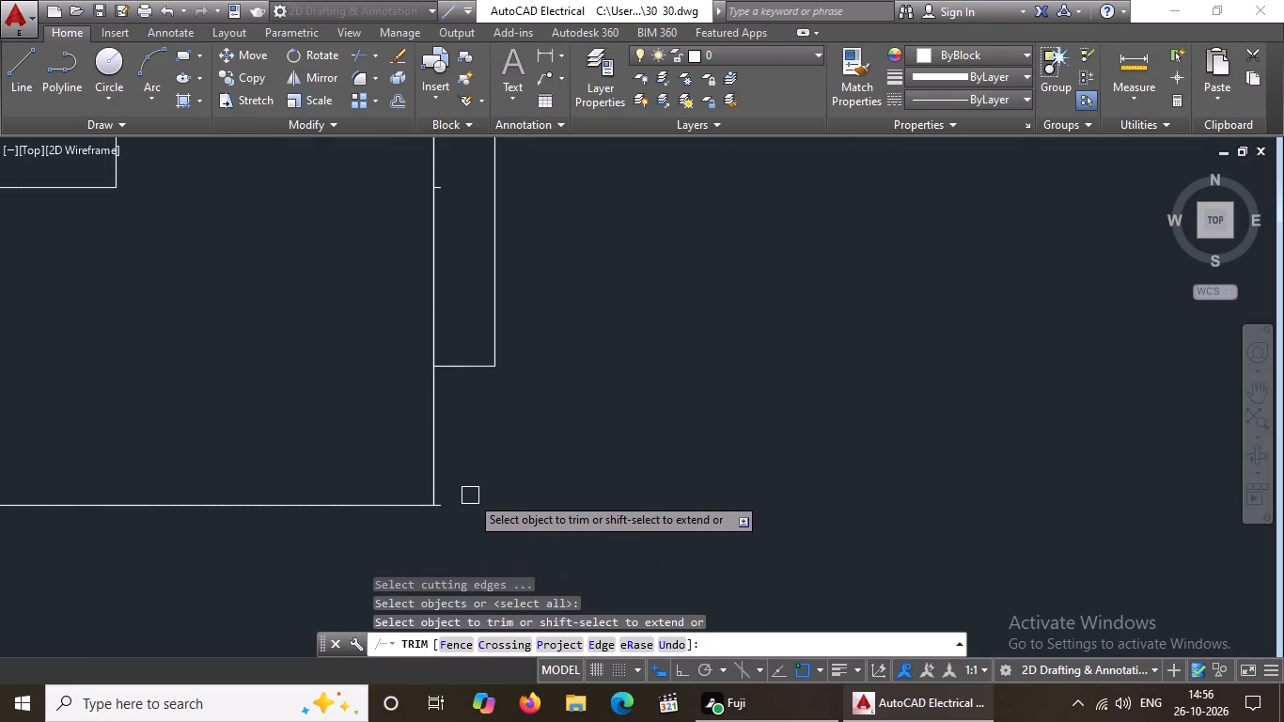
scroll(449, 504, "up", 2)
left_click(420, 510)
scroll(541, 494, "down", 3)
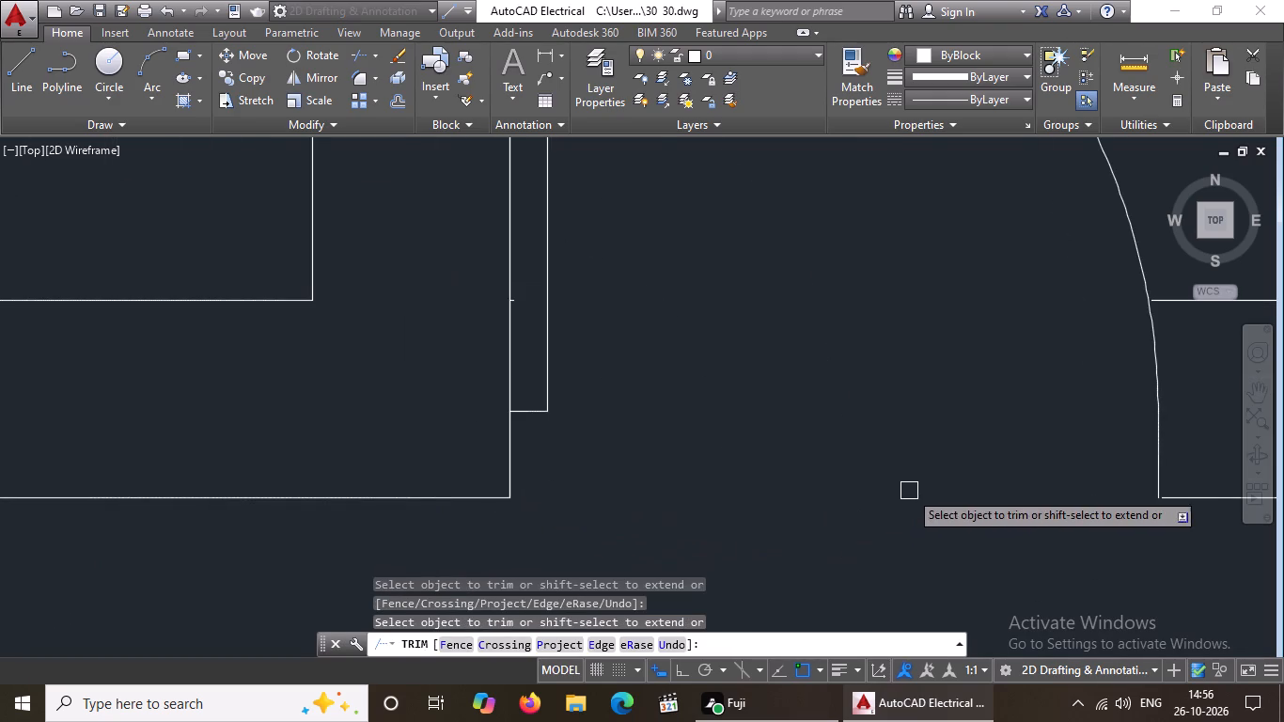
scroll(909, 491, "down", 2)
scroll(1048, 494, "up", 2)
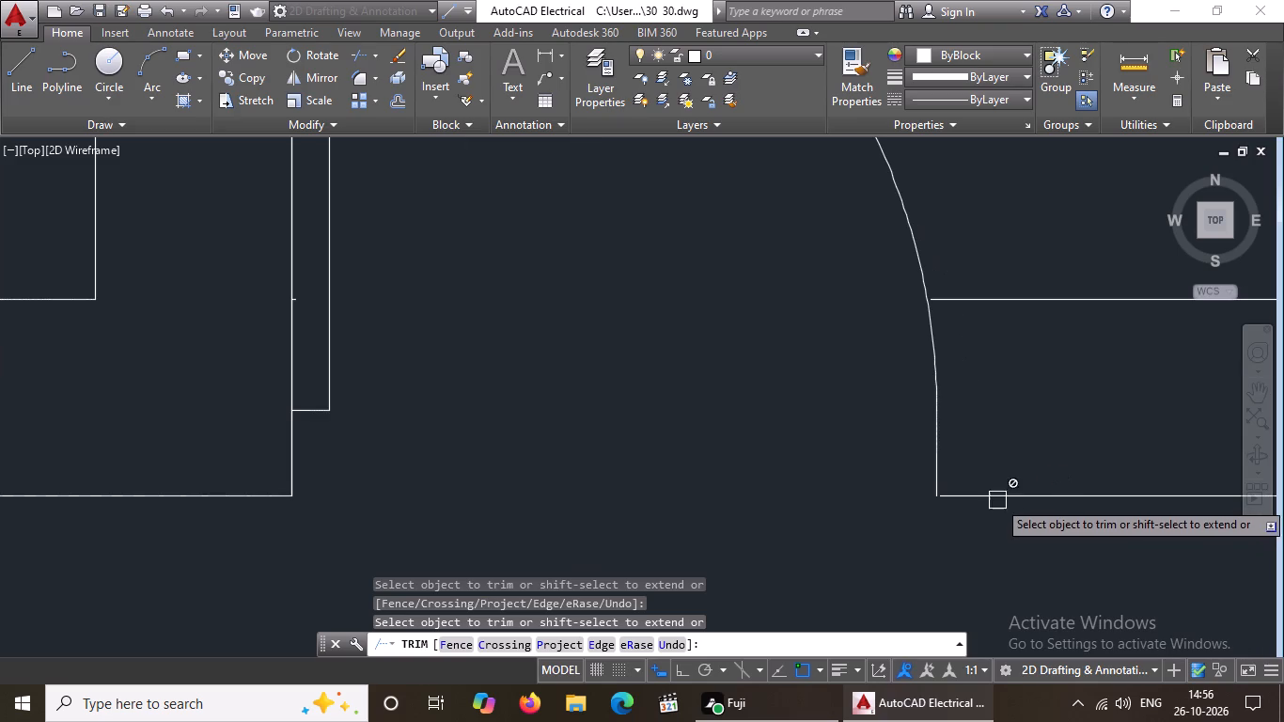
key("Escape")
Extend both wall lines east of the 5'6"X6'6" BATH door opening to meet the door swing's closing edge.
type("EX")
key("Return")
key("Return")
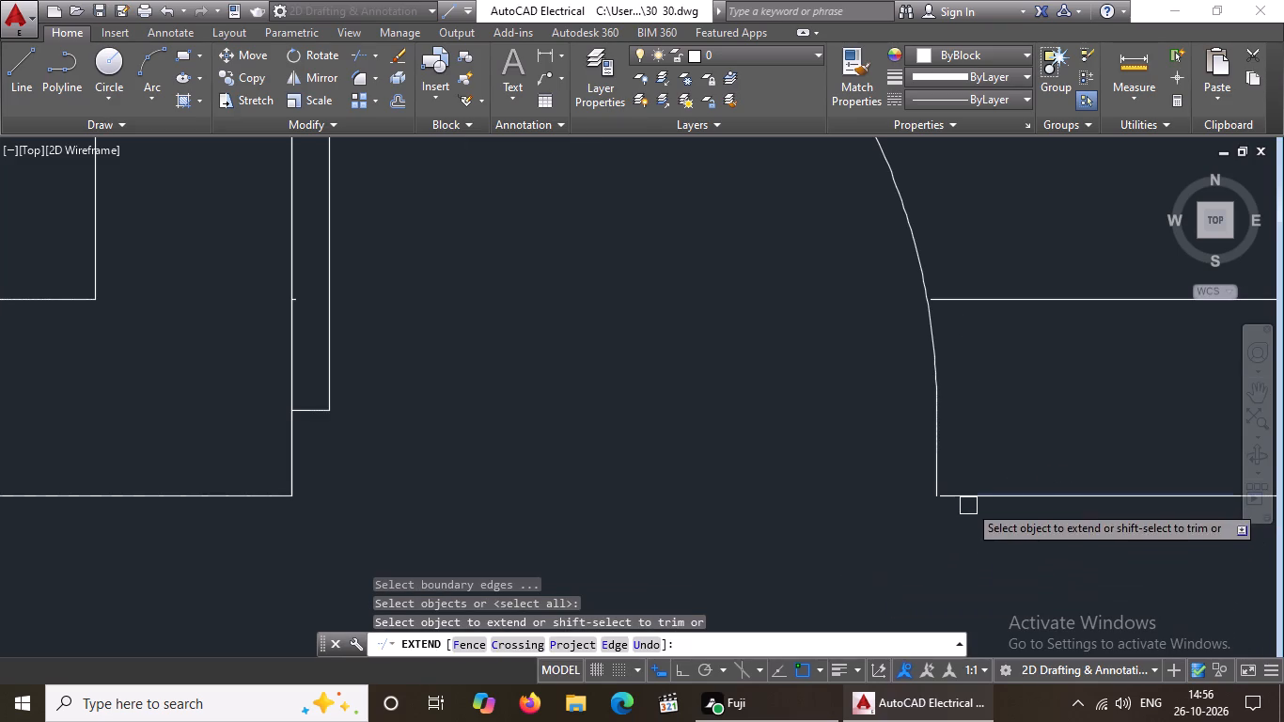
left_click(963, 494)
left_click(952, 297)
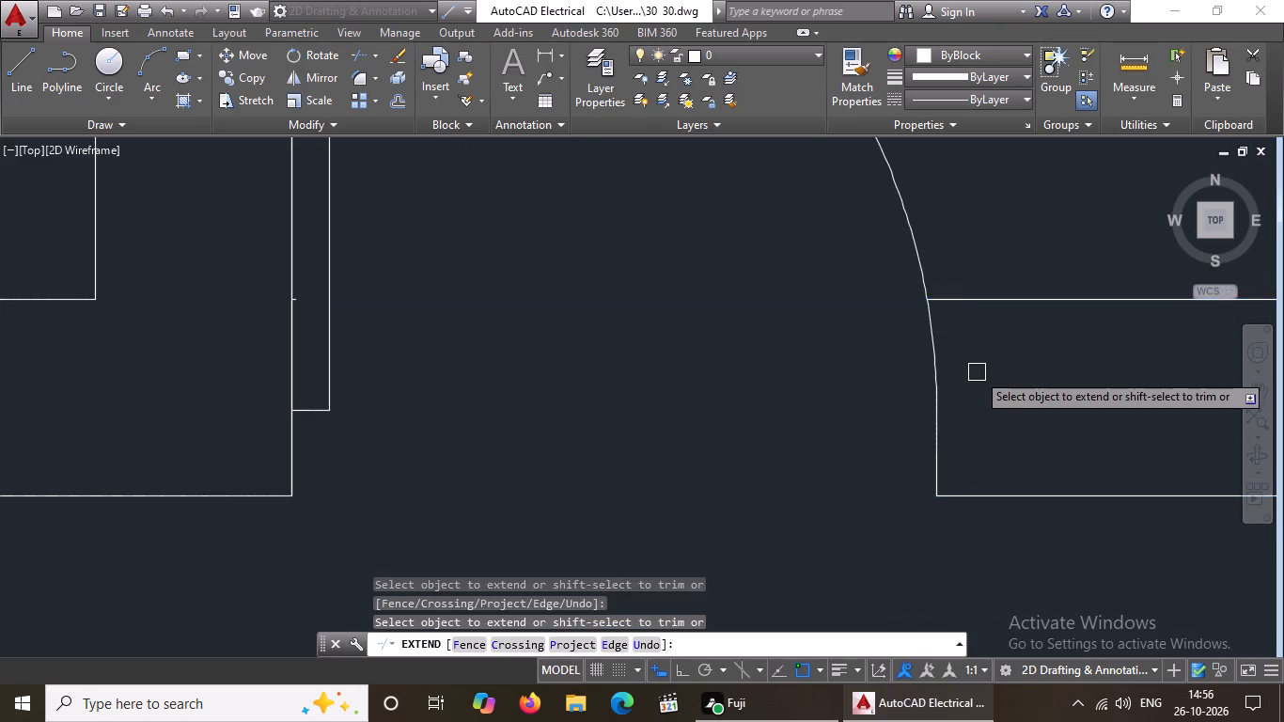
scroll(977, 372, "down", 4)
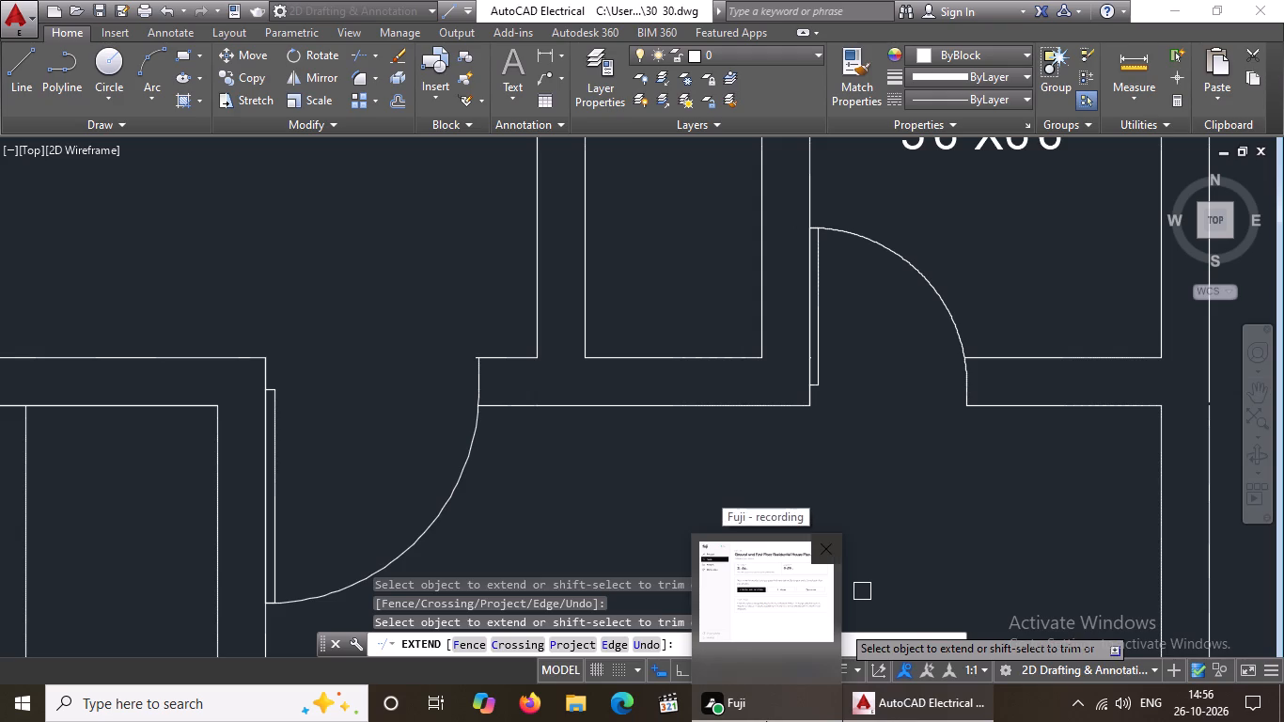
key("Escape")
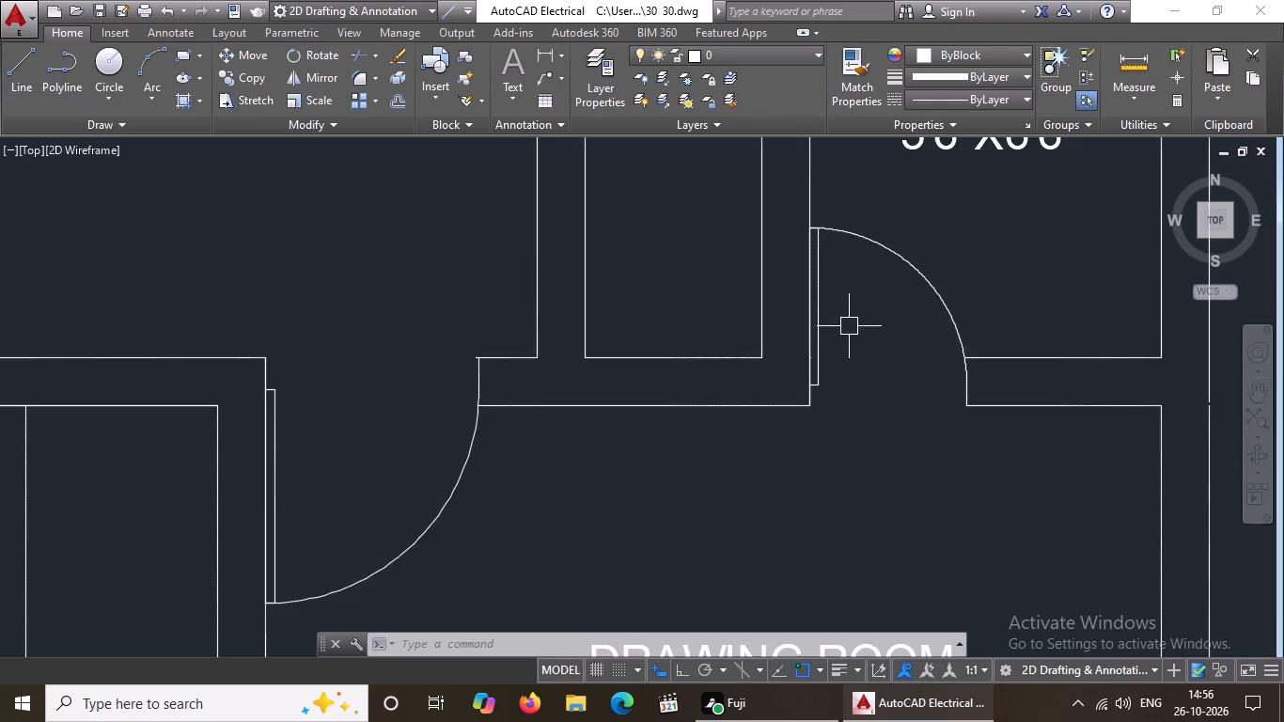
Delete the doors between the two 8'X8' BATHs and their adjoining BED ROOMs at the plan's north end.
scroll(849, 326, "up", 2)
scroll(849, 326, "down", 6)
middle_click_drag(843, 359, 822, 462)
middle_click_drag(692, 262, 686, 380)
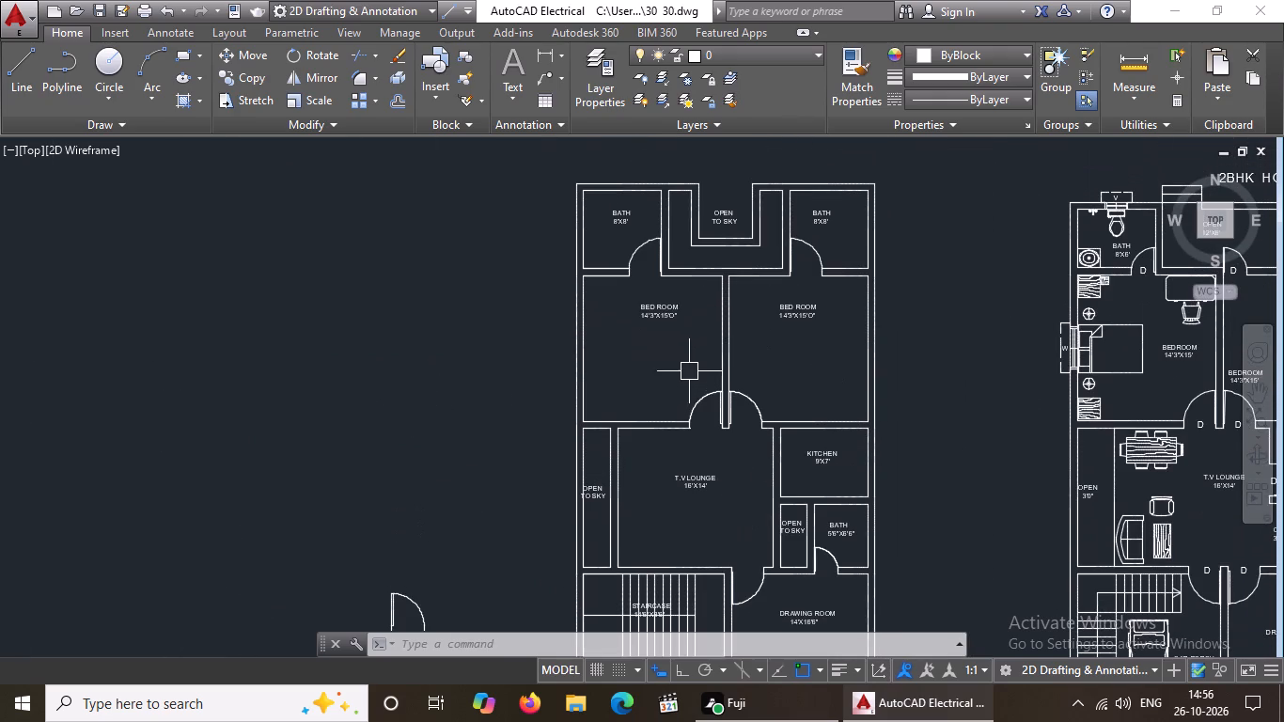
middle_click_drag(759, 238, 685, 357)
scroll(518, 360, "up", 1)
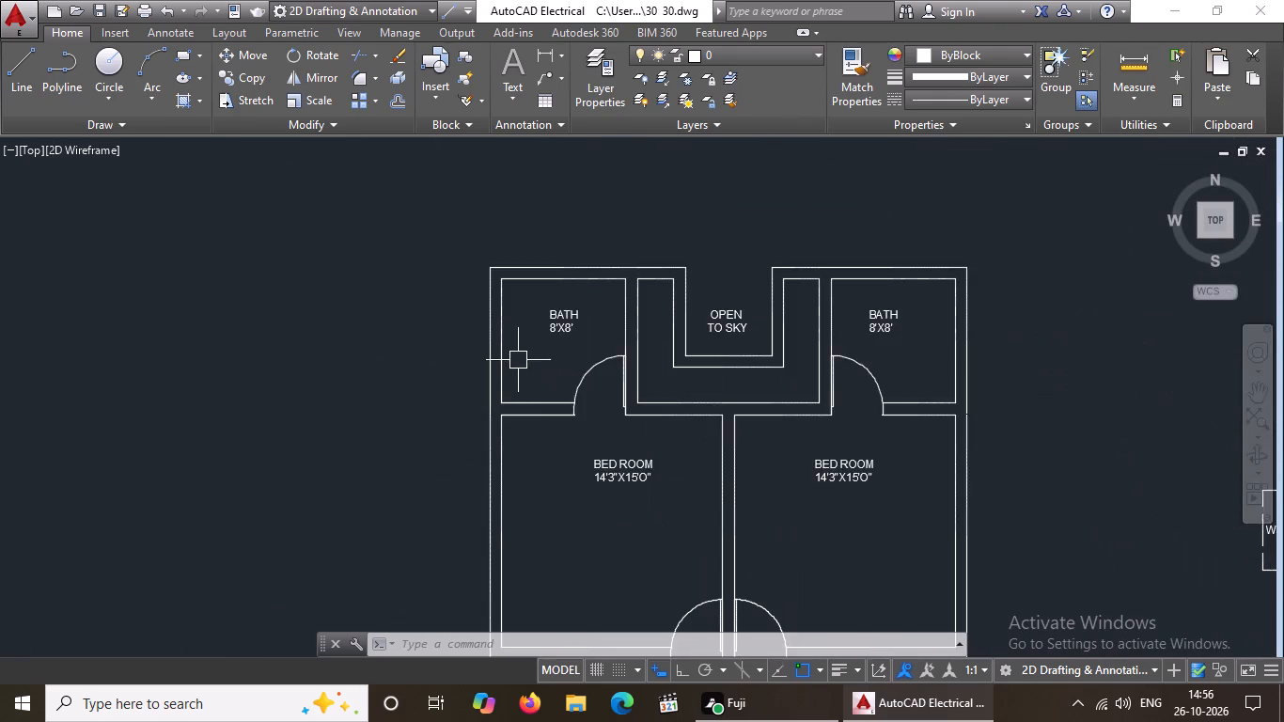
scroll(544, 323, "up", 2)
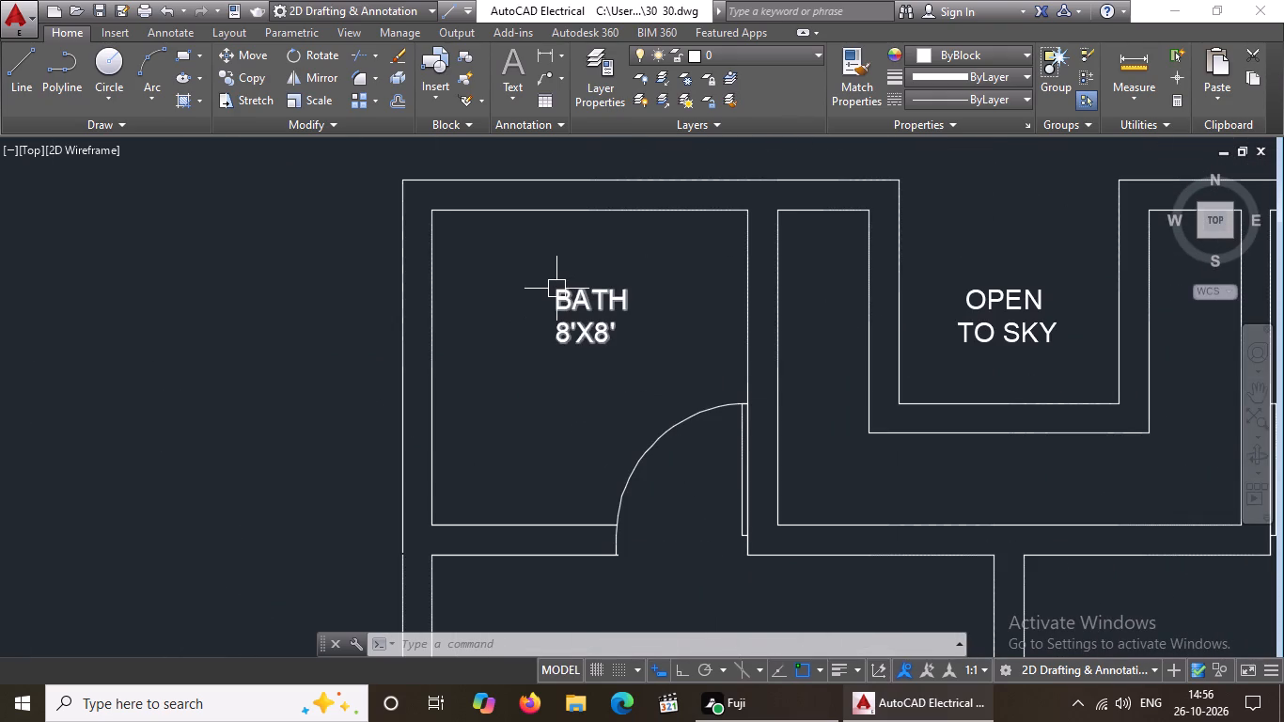
key("Escape")
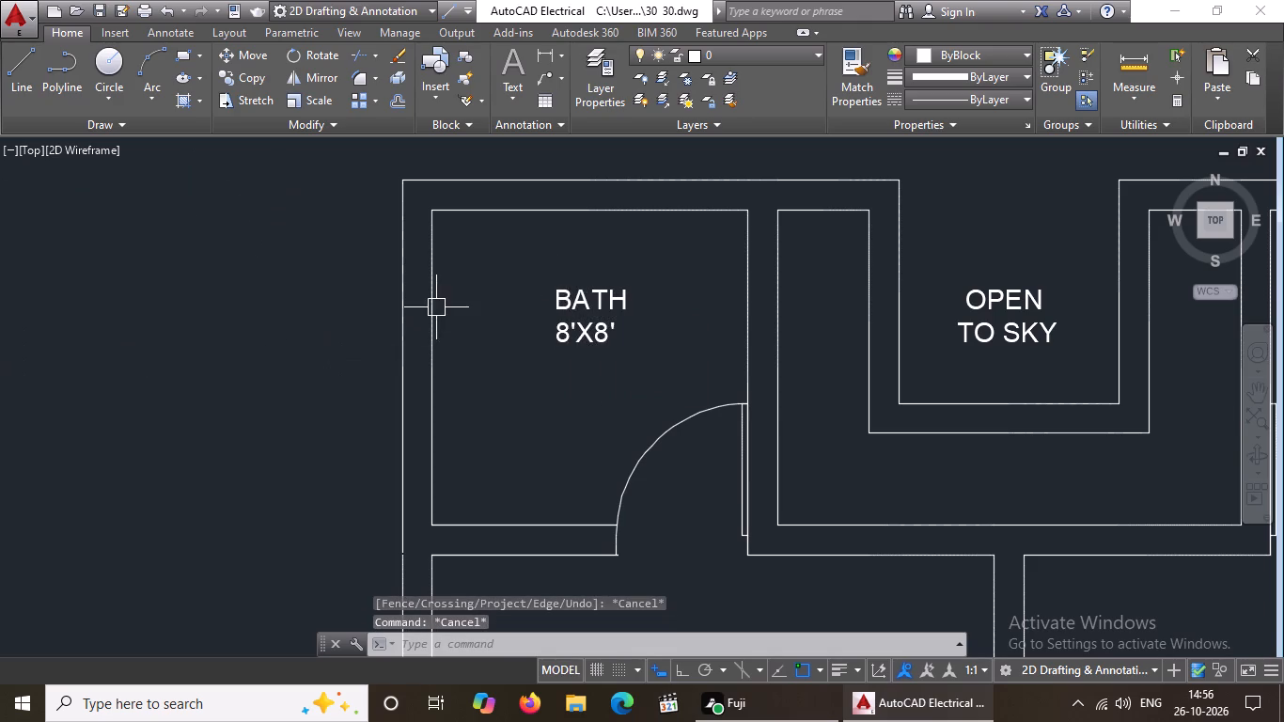
scroll(448, 301, "down", 2)
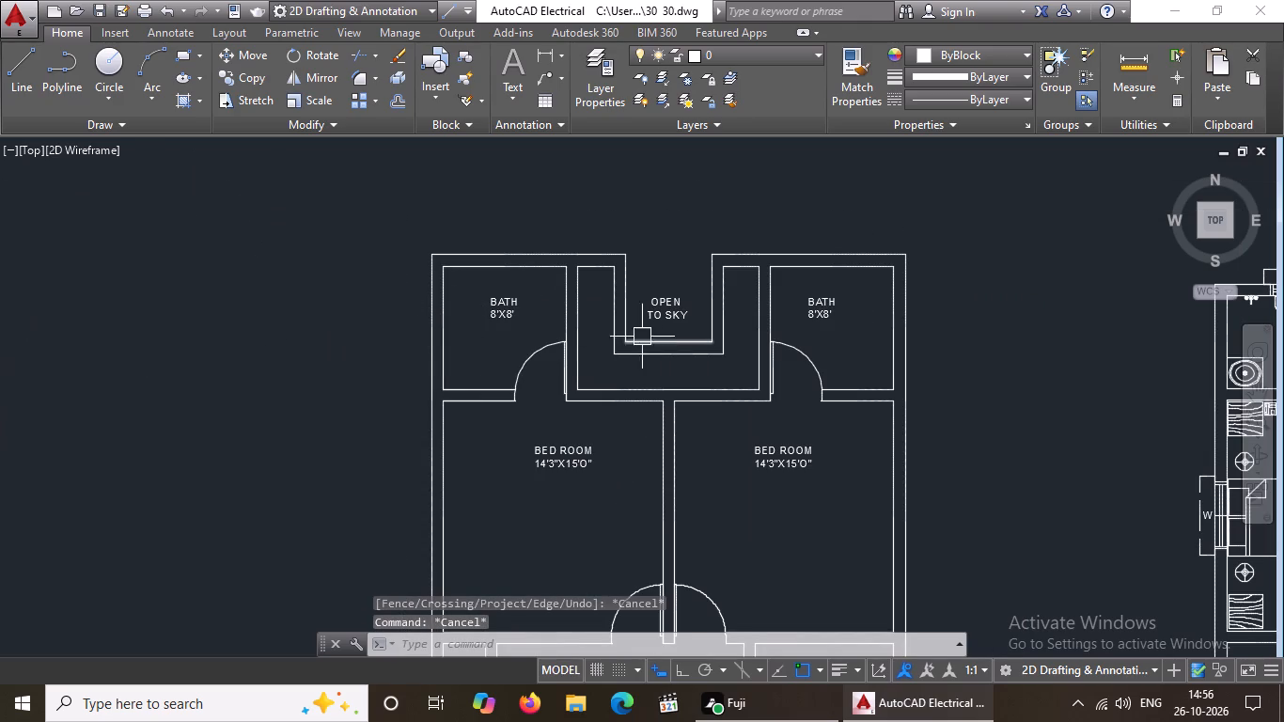
scroll(622, 353, "down", 2)
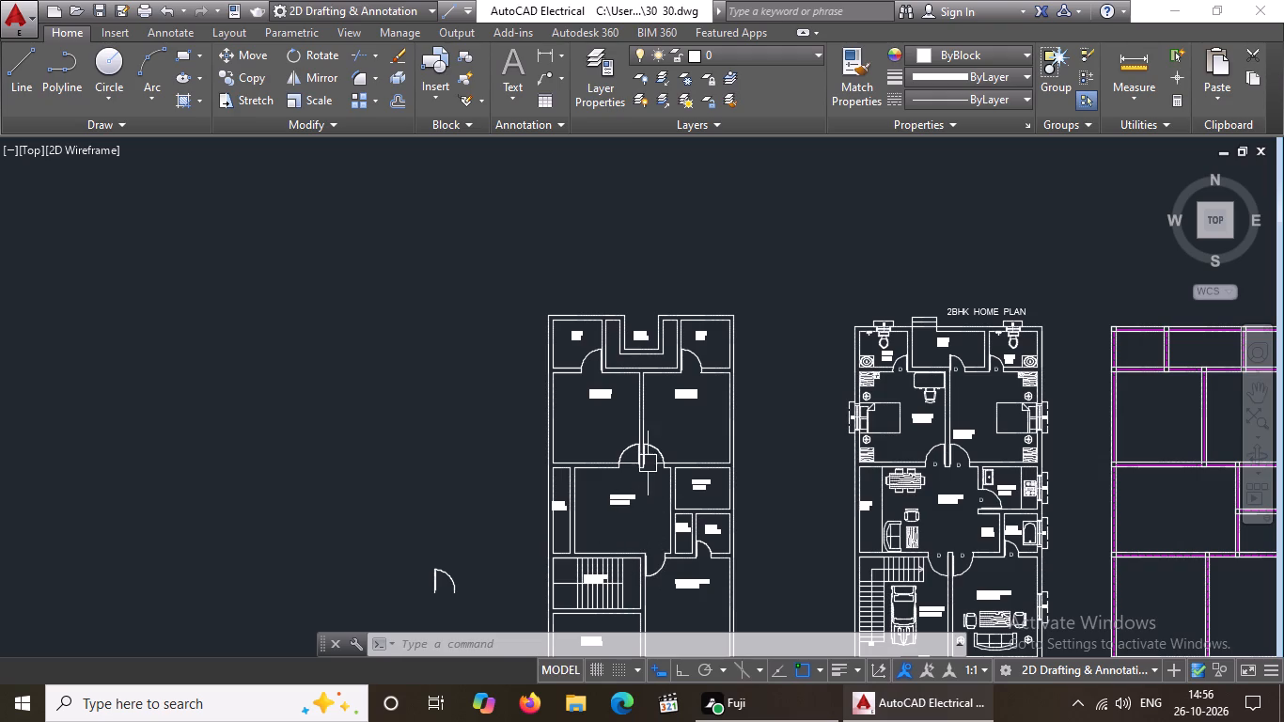
scroll(604, 364, "up", 3)
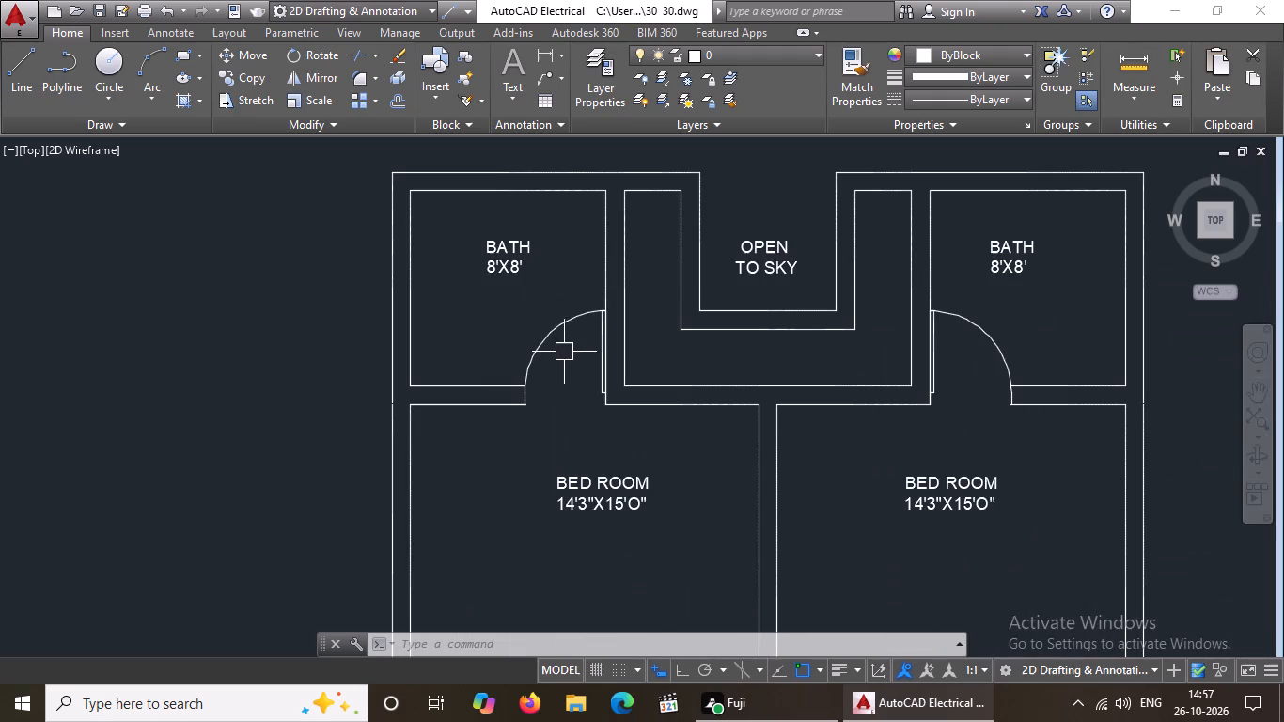
left_click(540, 337)
key("Delete")
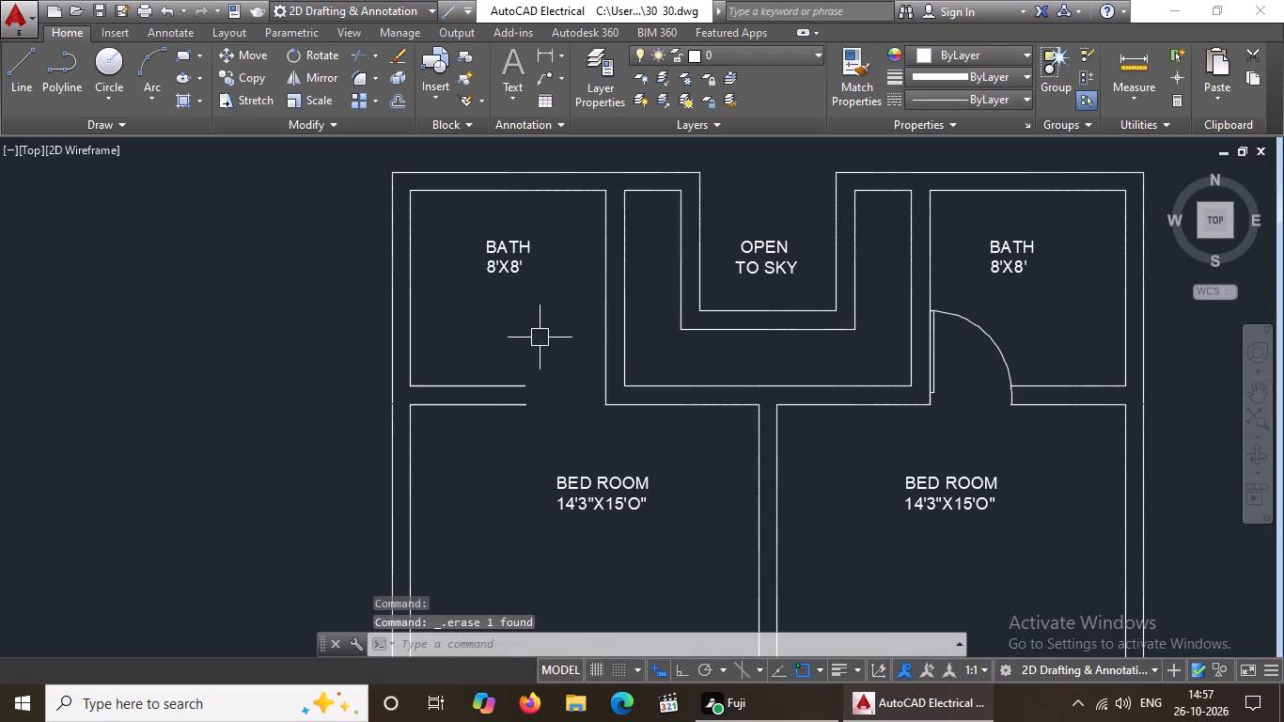
left_click(994, 342)
key("Delete")
Copy the 5'6"X6'6" BATH door to near the empty door openings of both 8'X8' BATHs.
scroll(889, 295, "down", 5)
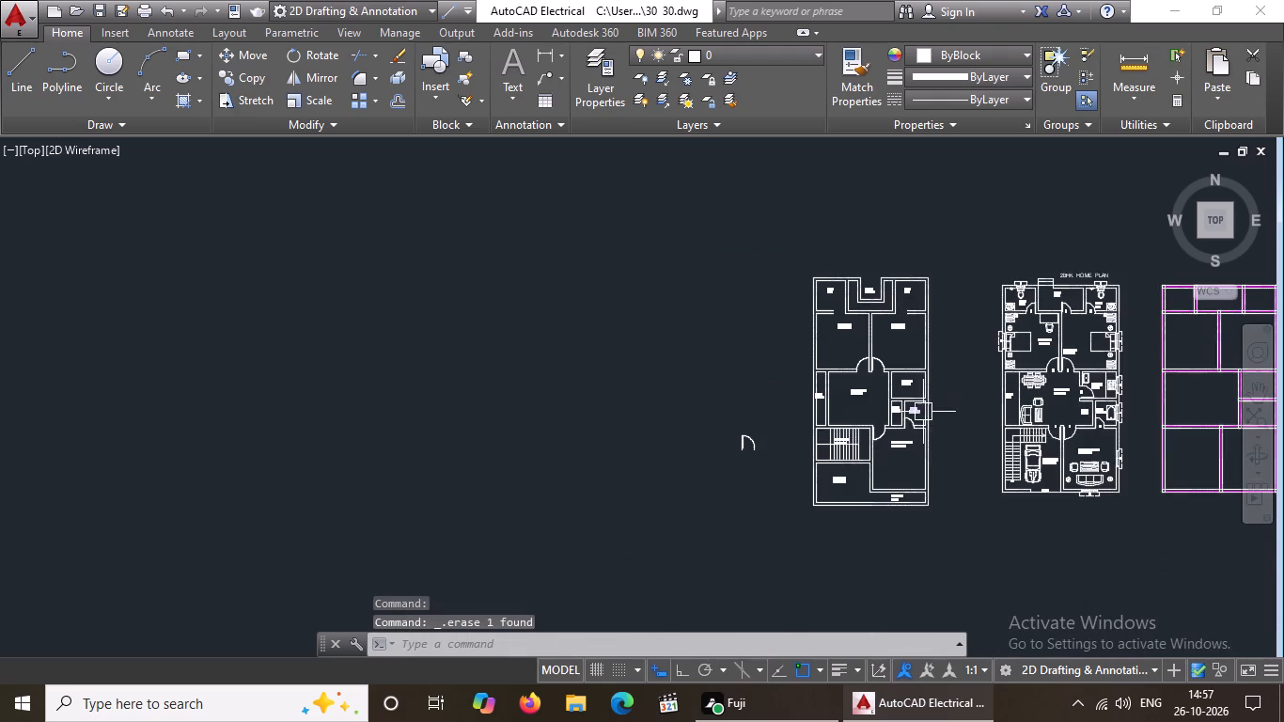
scroll(913, 427, "up", 3)
left_click(903, 411)
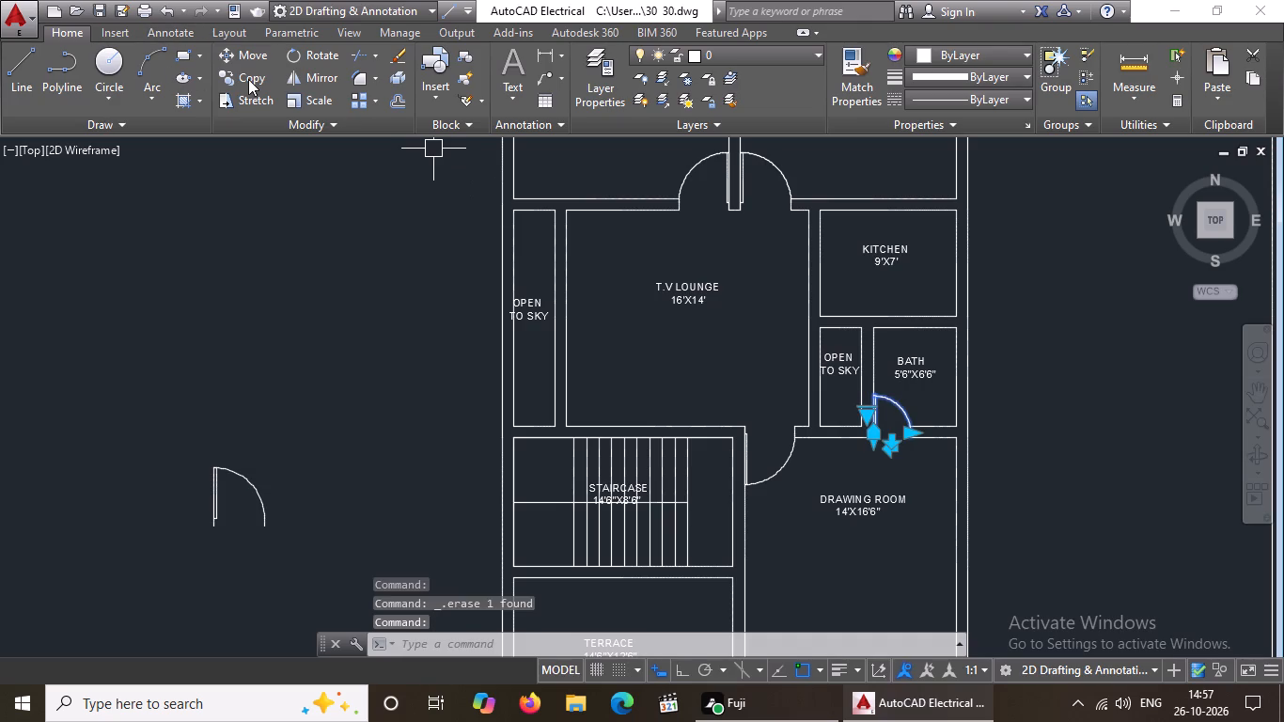
left_click(250, 78)
left_click(891, 419)
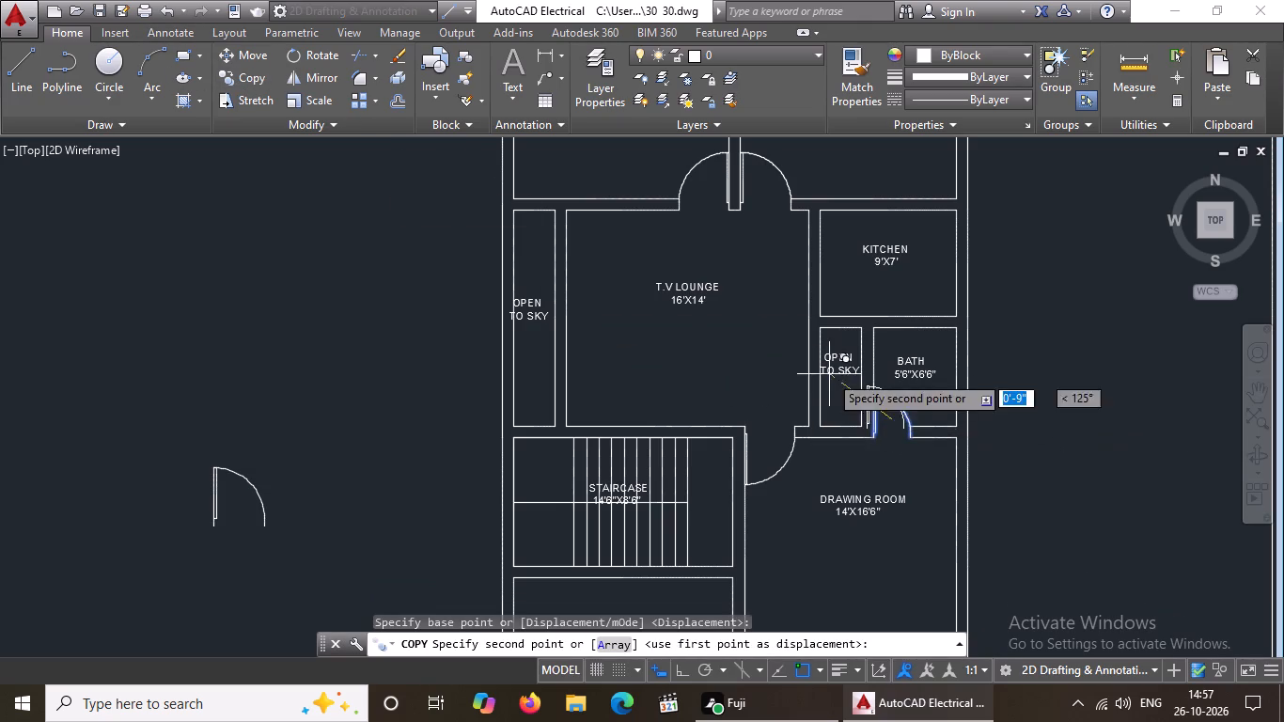
scroll(806, 354, "down", 4)
scroll(773, 304, "up", 5)
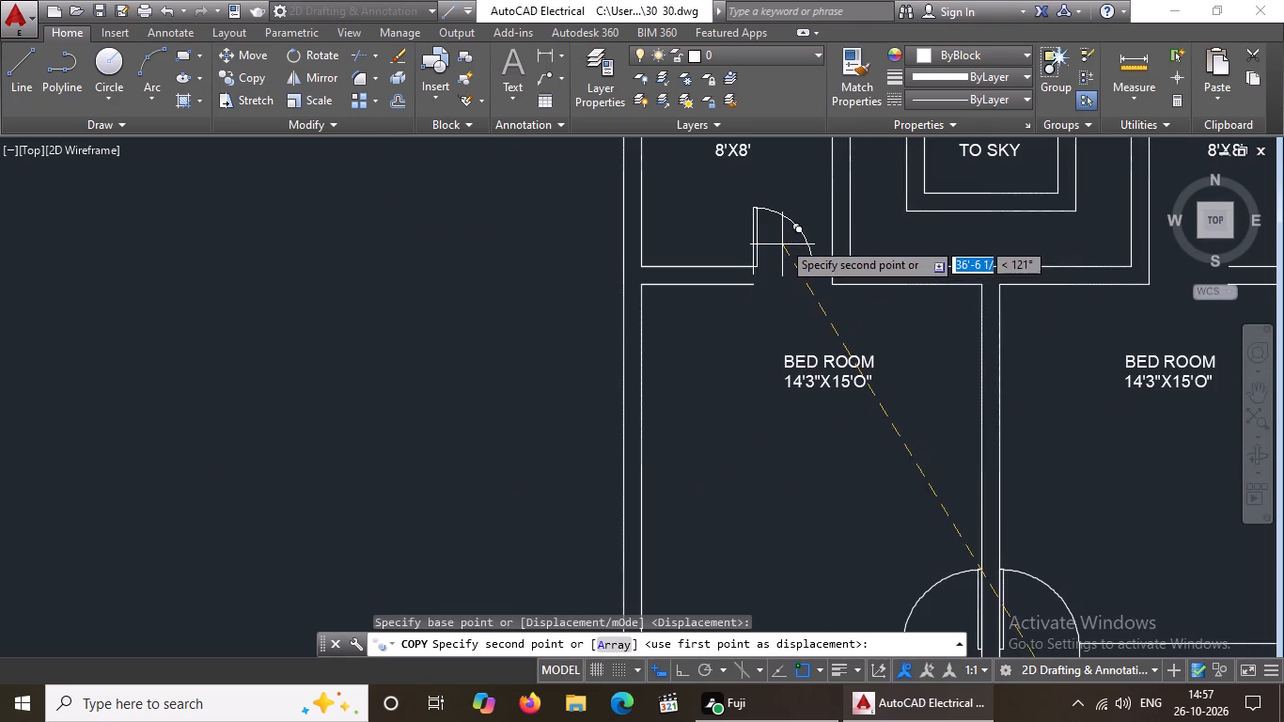
left_click(782, 223)
scroll(797, 244, "down", 1)
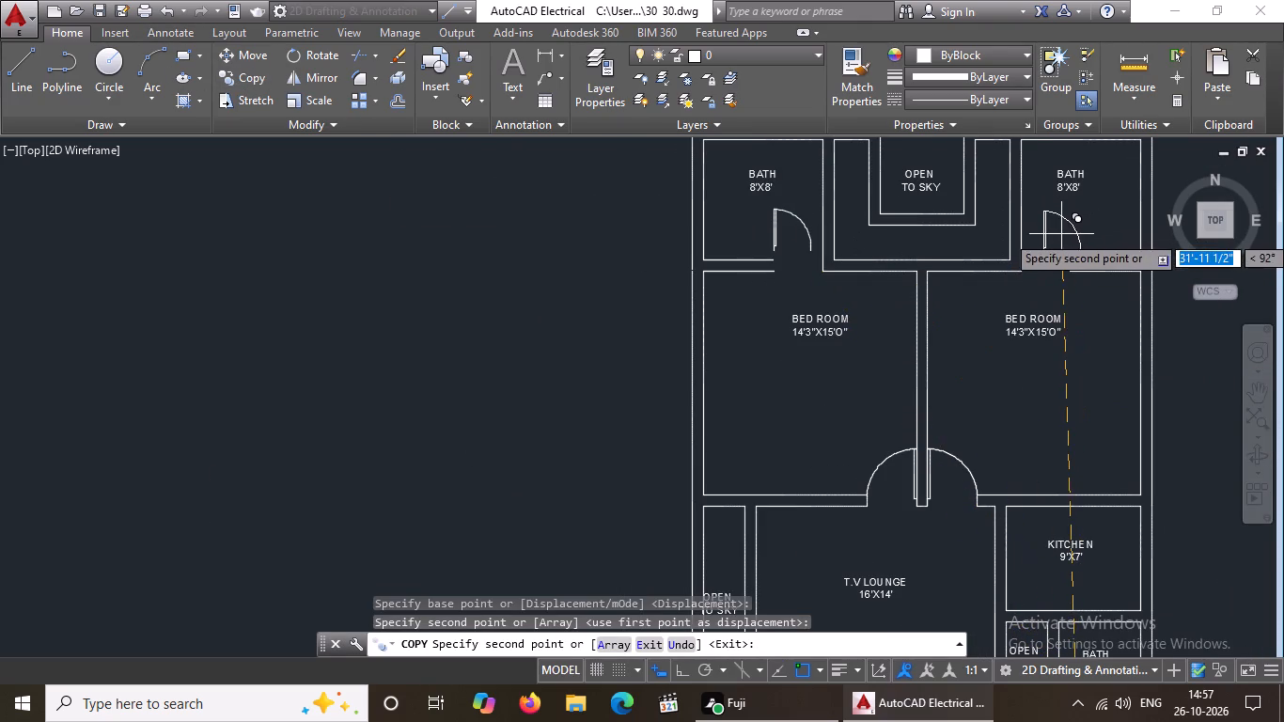
left_click(1061, 234)
key("Escape")
Flip the west 8'X8' BATH door to hinge on its east side and move its hinge-side end to the opening's east wall corner.
scroll(863, 257, "up", 1)
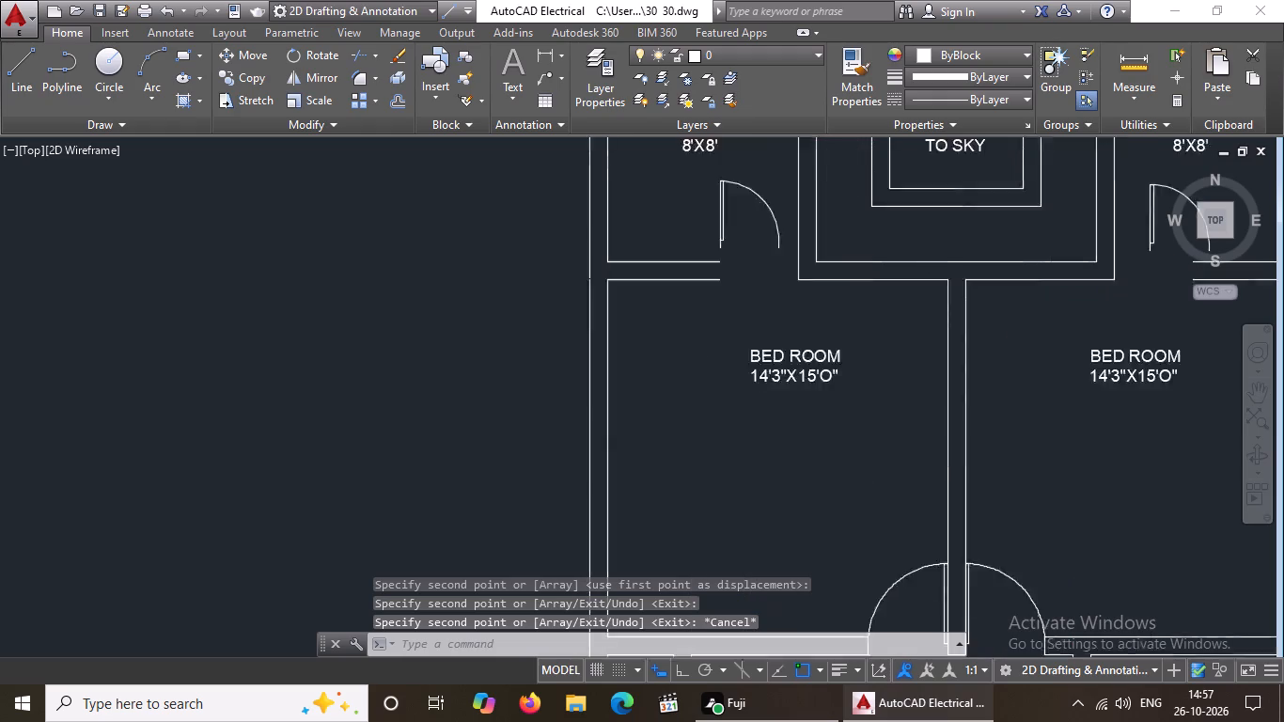
scroll(863, 257, "up", 1)
left_click(706, 184)
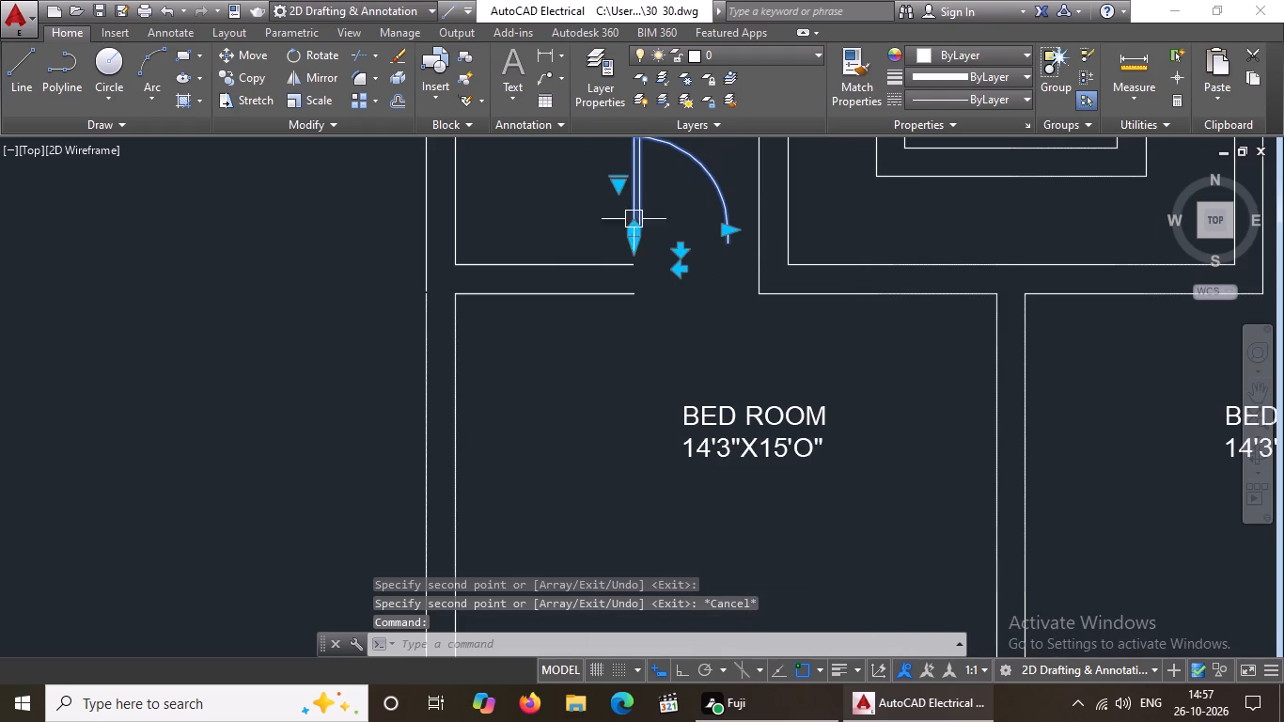
left_click(683, 272)
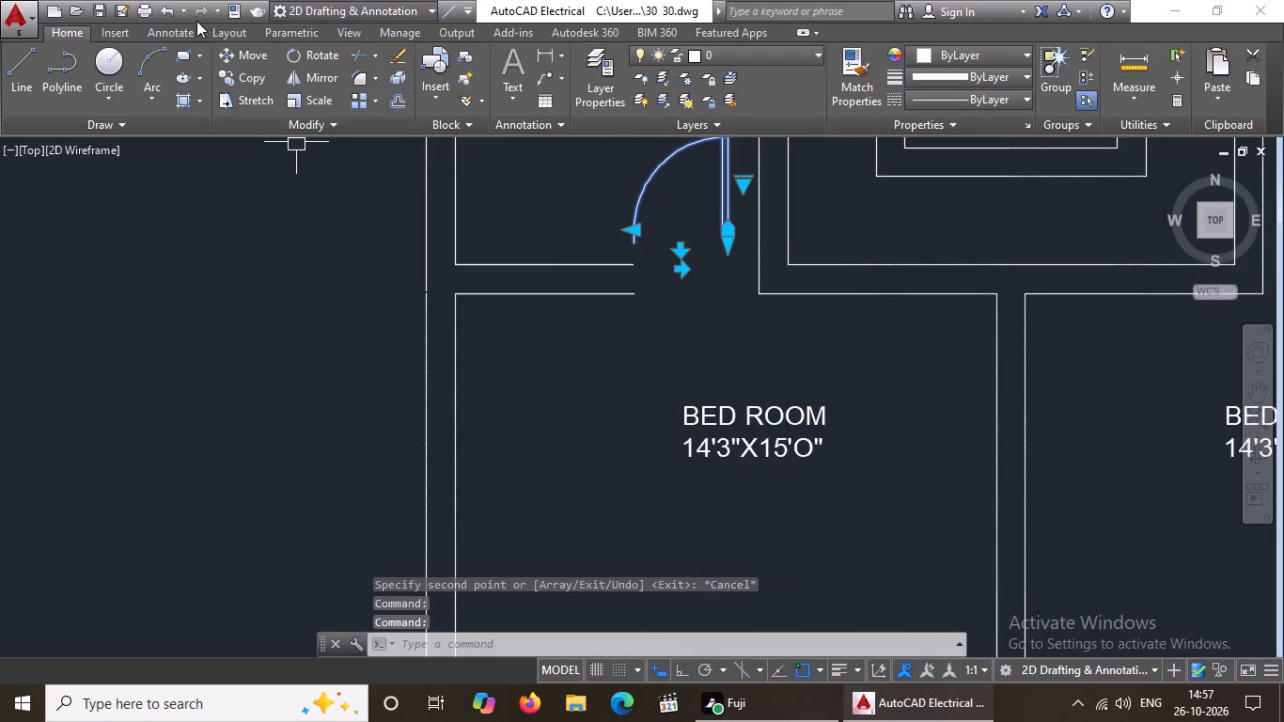
left_click(243, 55)
left_click(727, 243)
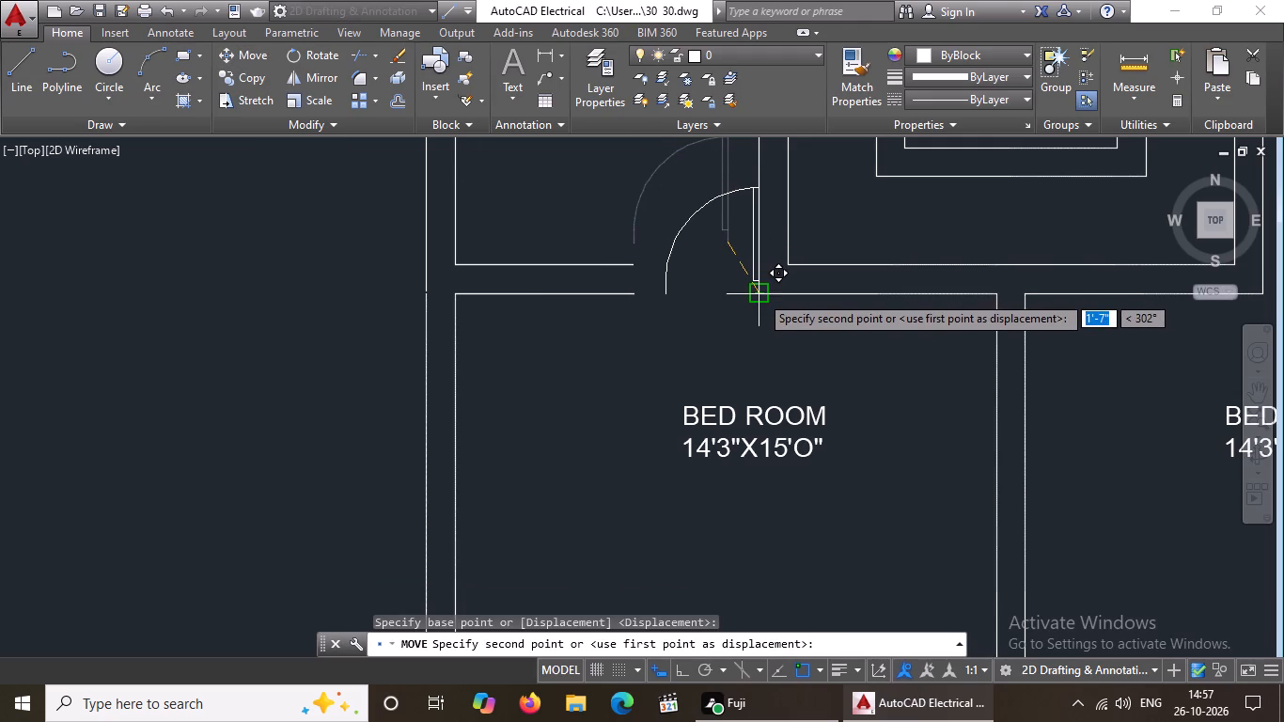
left_click(759, 294)
Move the east 8'X8' BATH door so its hinge-side end sits on the wall corner at the opening's west side.
scroll(748, 281, "down", 4)
scroll(887, 264, "up", 2)
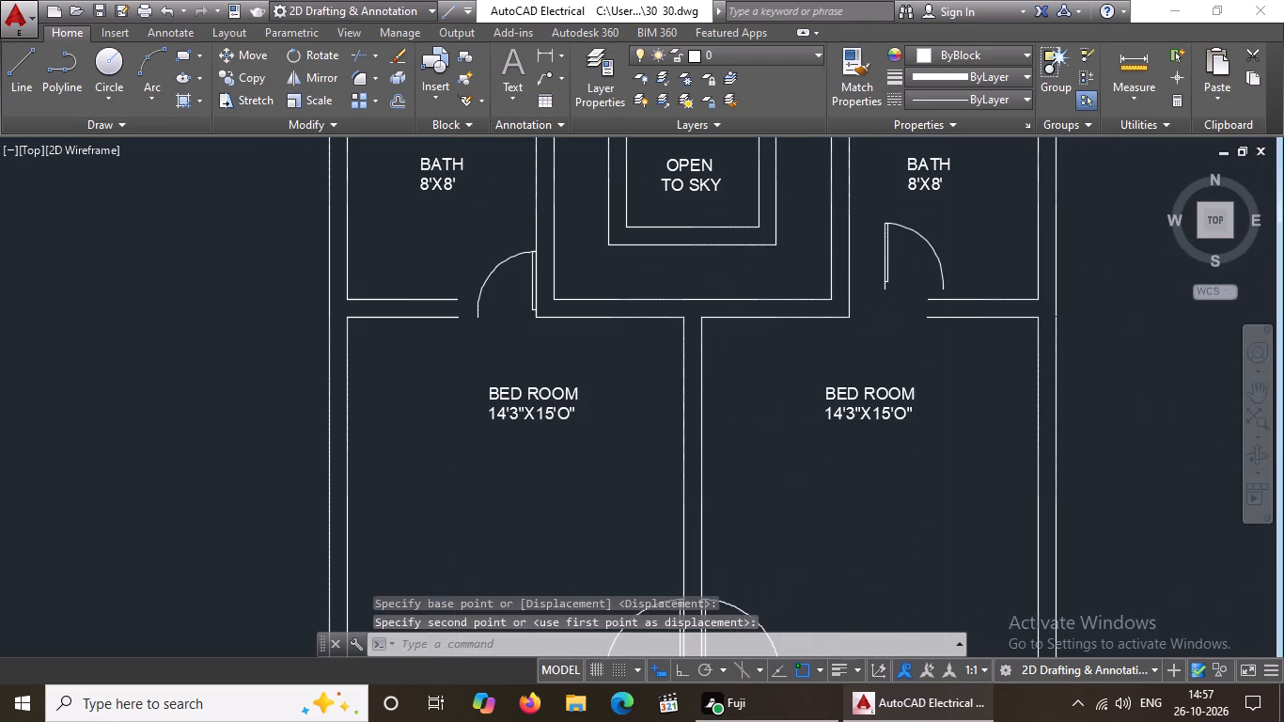
left_click(887, 263)
left_click(258, 55)
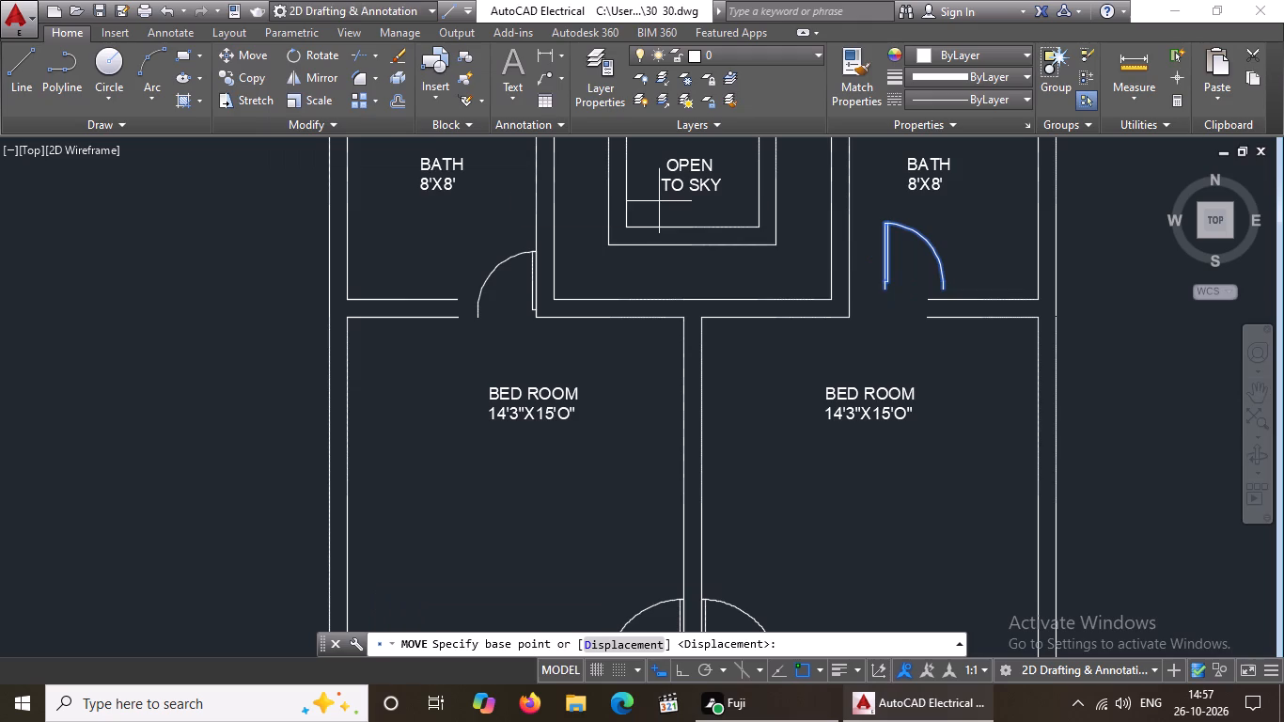
scroll(886, 286, "up", 2)
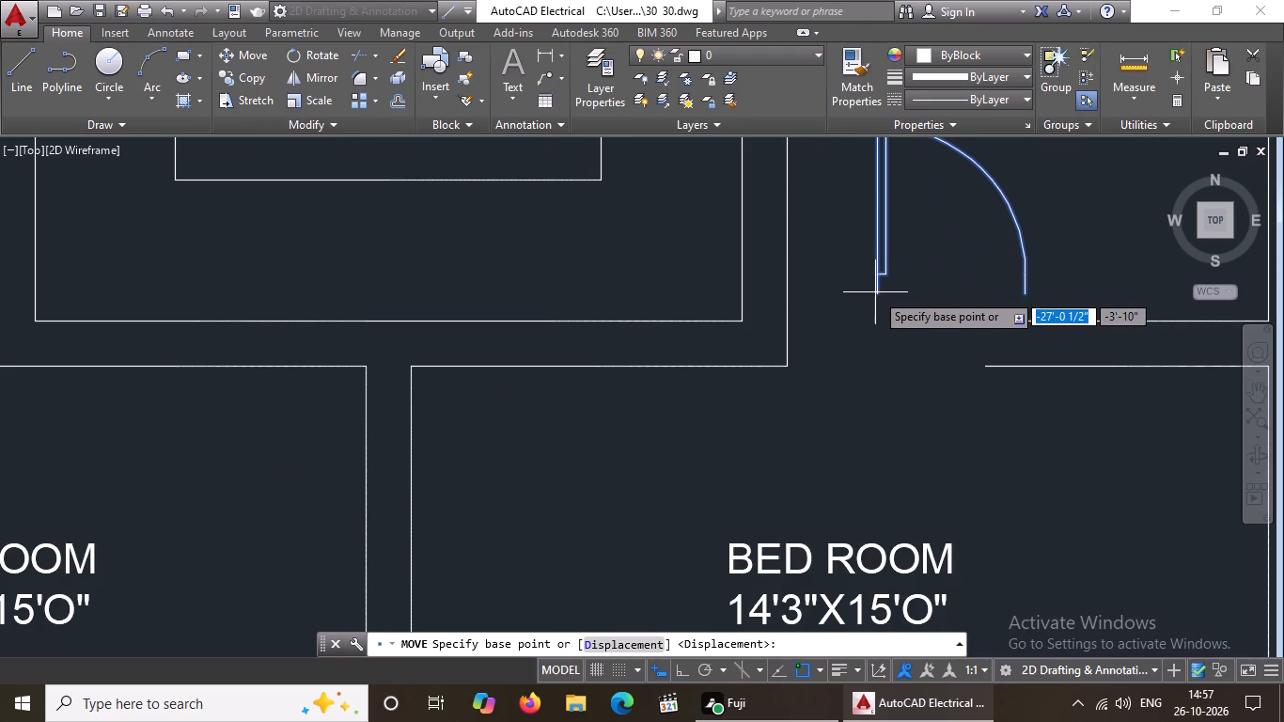
left_click_drag(878, 293, 869, 305)
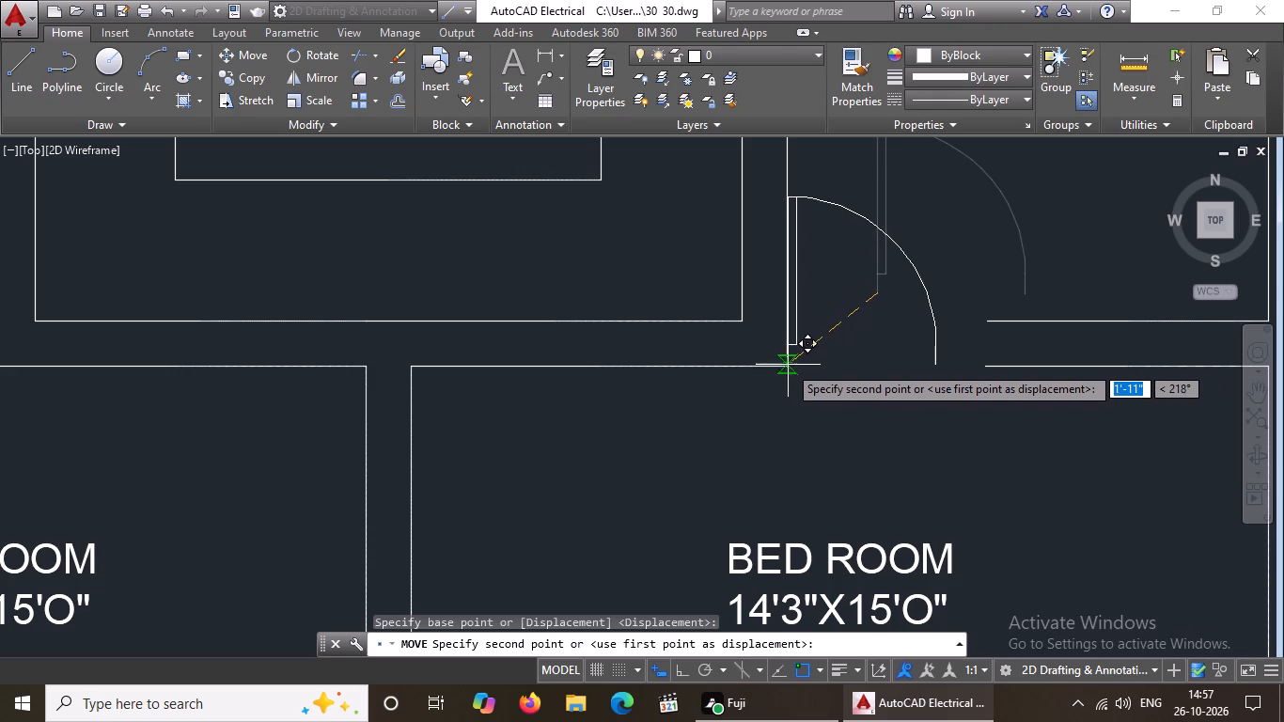
scroll(800, 363, "up", 2)
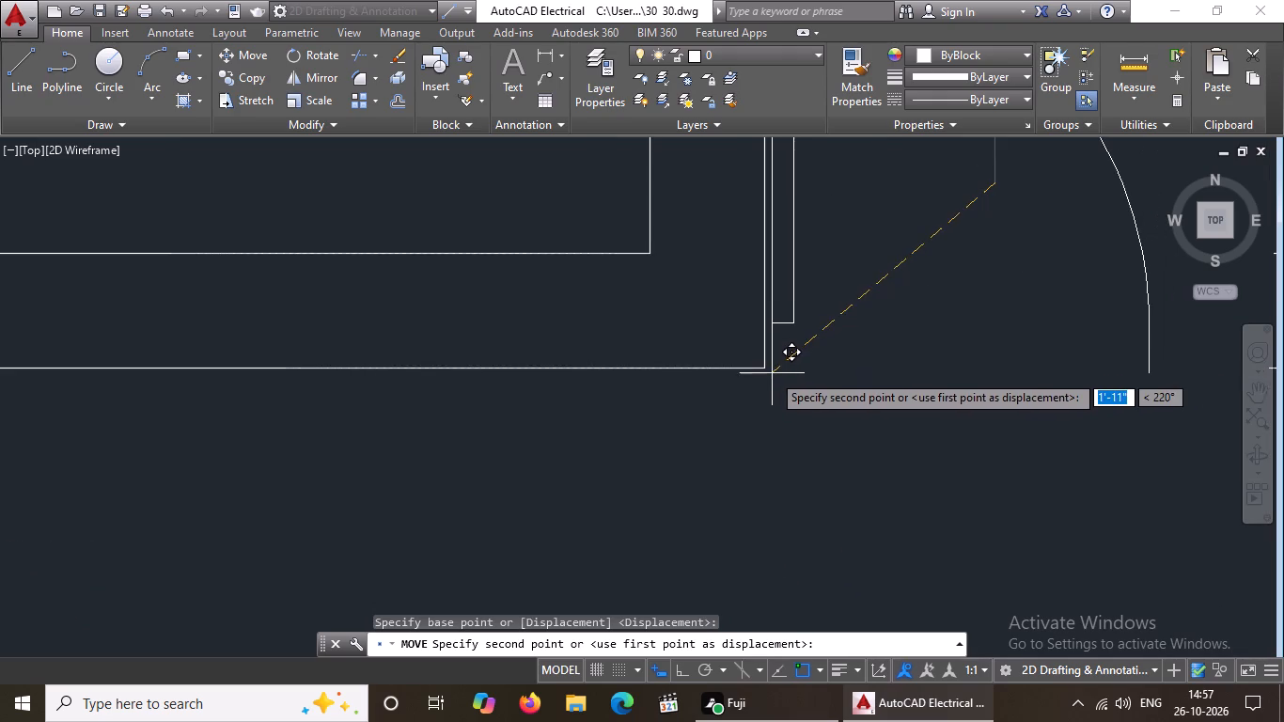
left_click(765, 367)
scroll(774, 364, "down", 4)
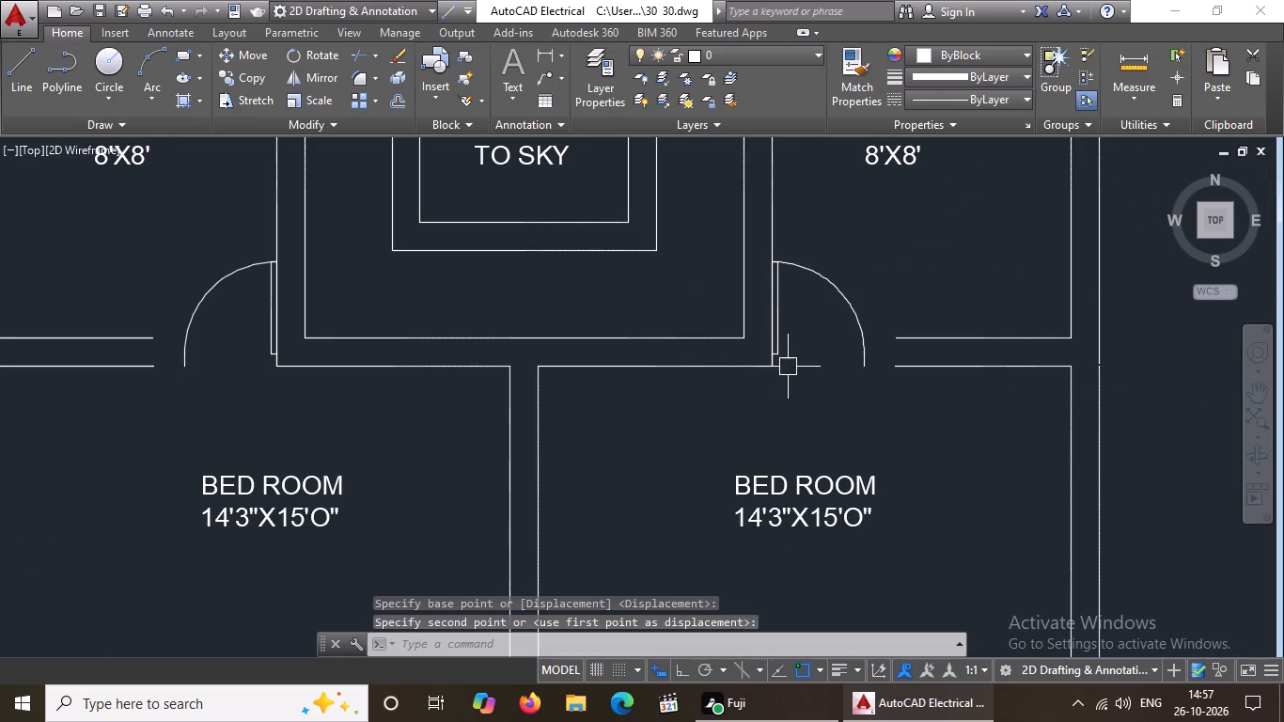
Extend the bath and bedroom wall lines at both 8'X8' BATH openings to meet the door swings.
key("Escape")
type("EX")
key("Return")
key("Return")
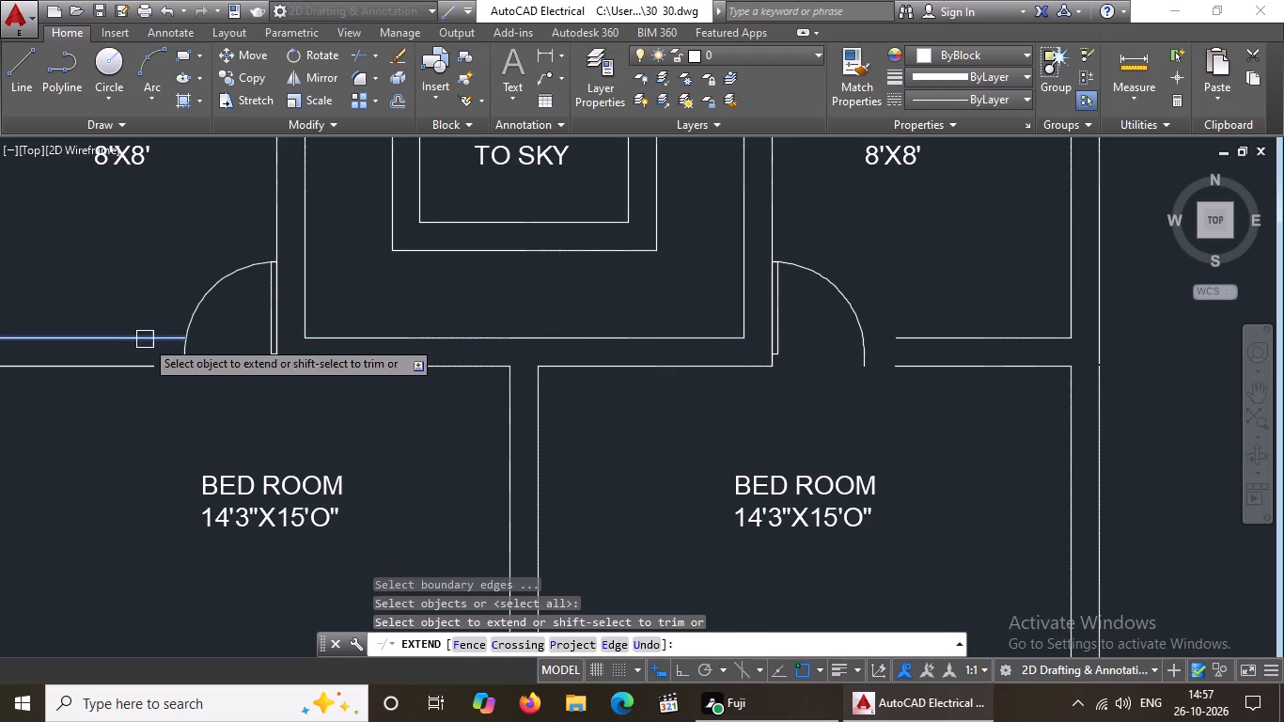
left_click(132, 339)
left_click(145, 371)
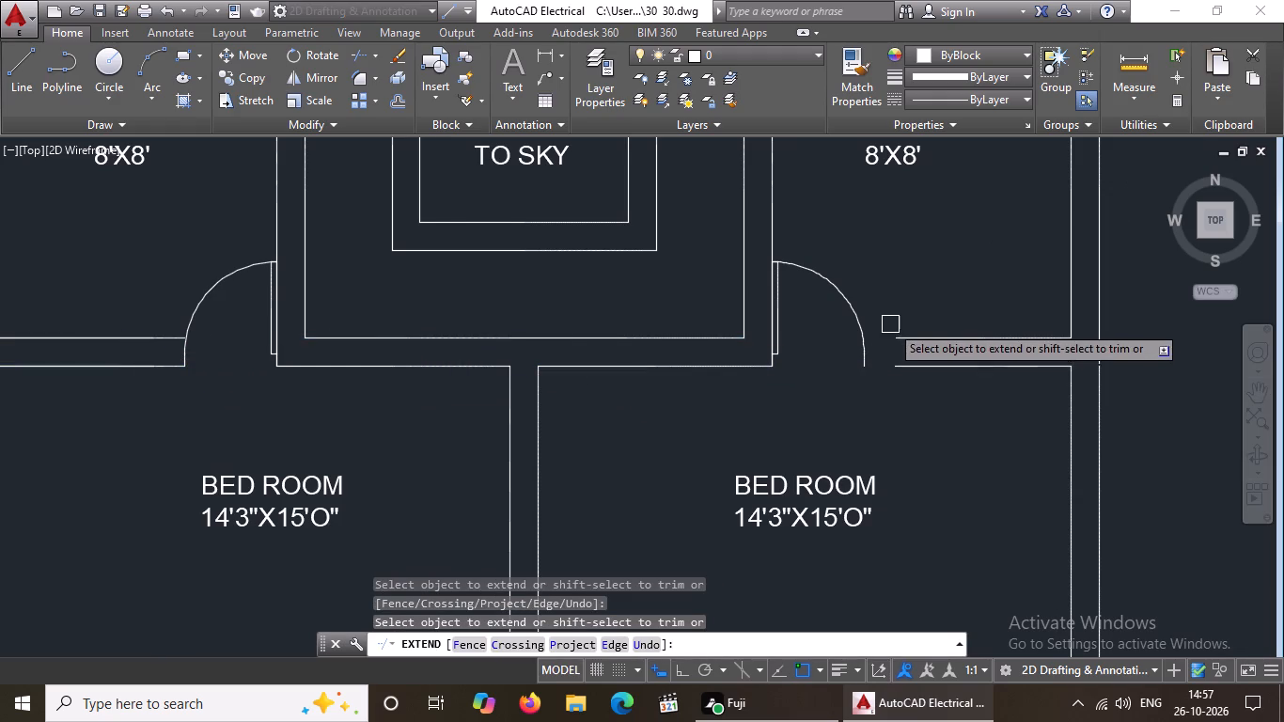
left_click(913, 334)
left_click(920, 364)
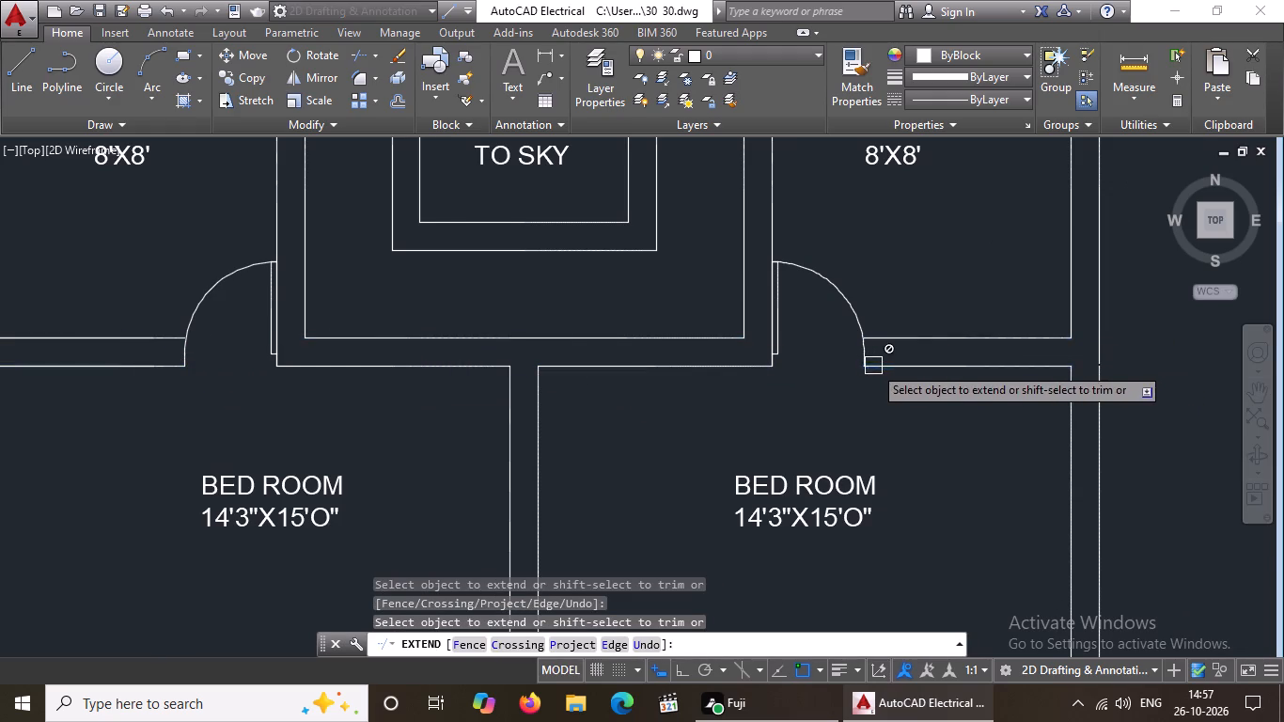
scroll(877, 365, "down", 3)
key("Escape")
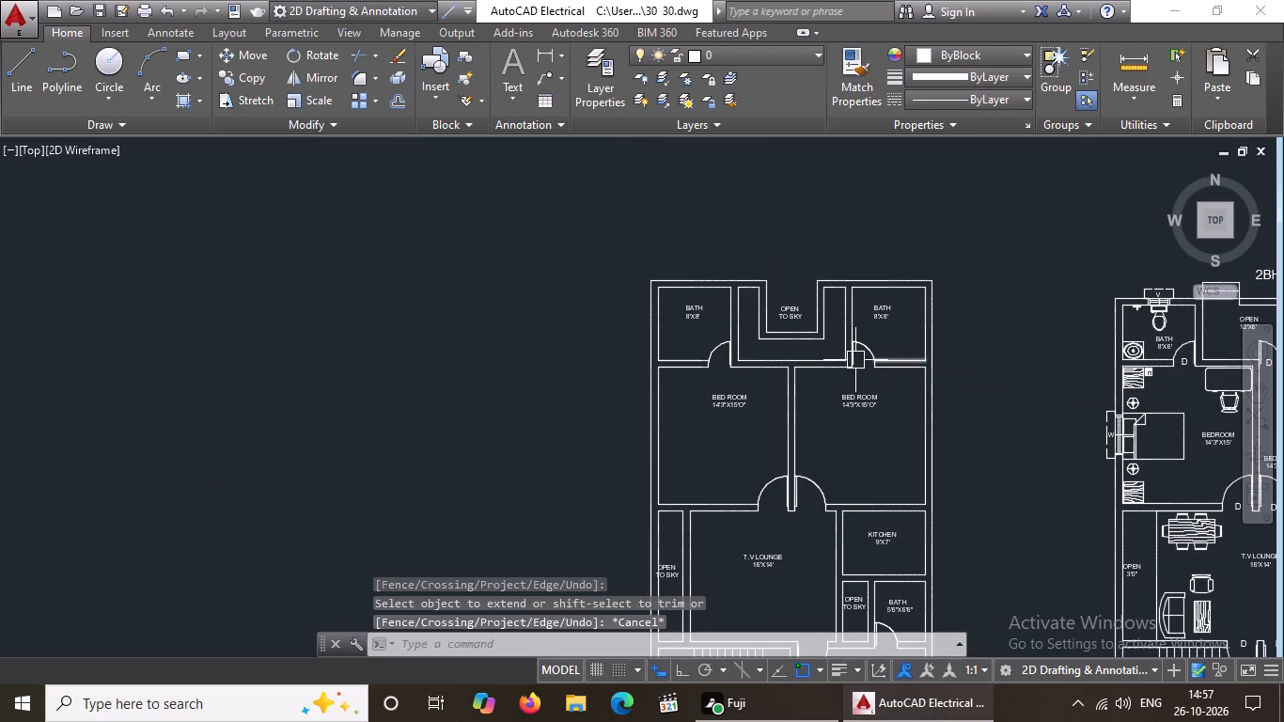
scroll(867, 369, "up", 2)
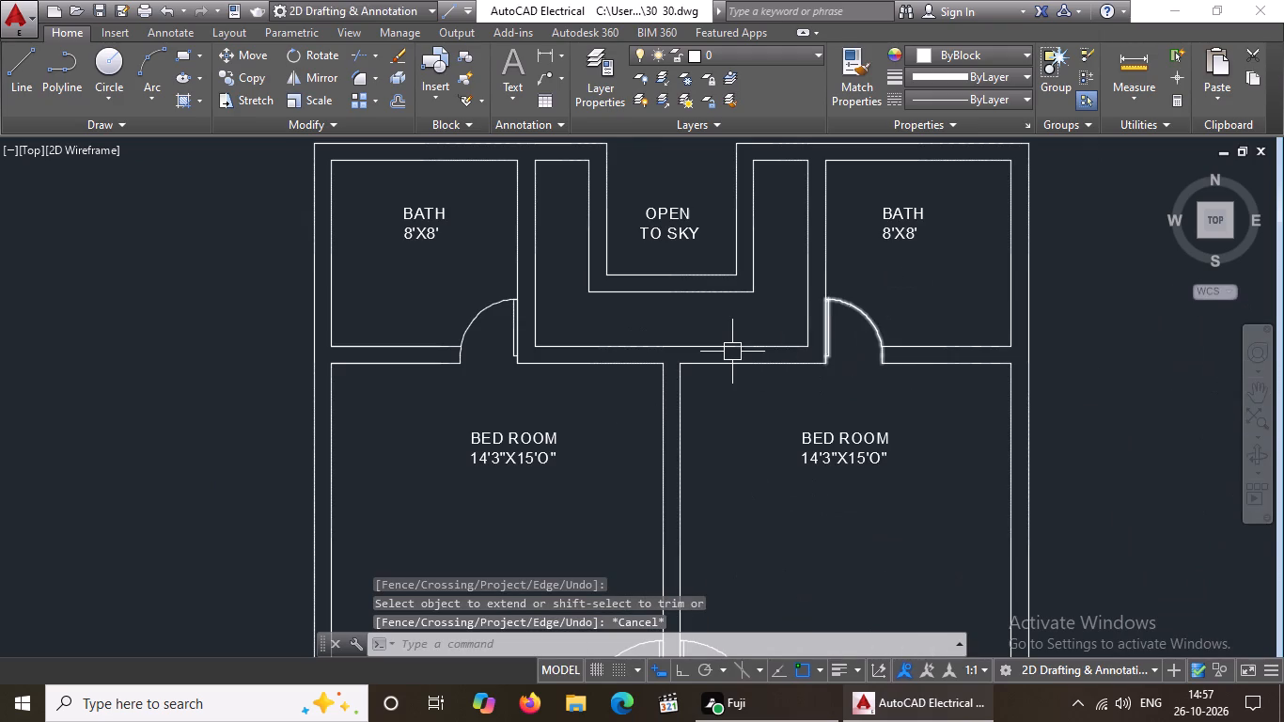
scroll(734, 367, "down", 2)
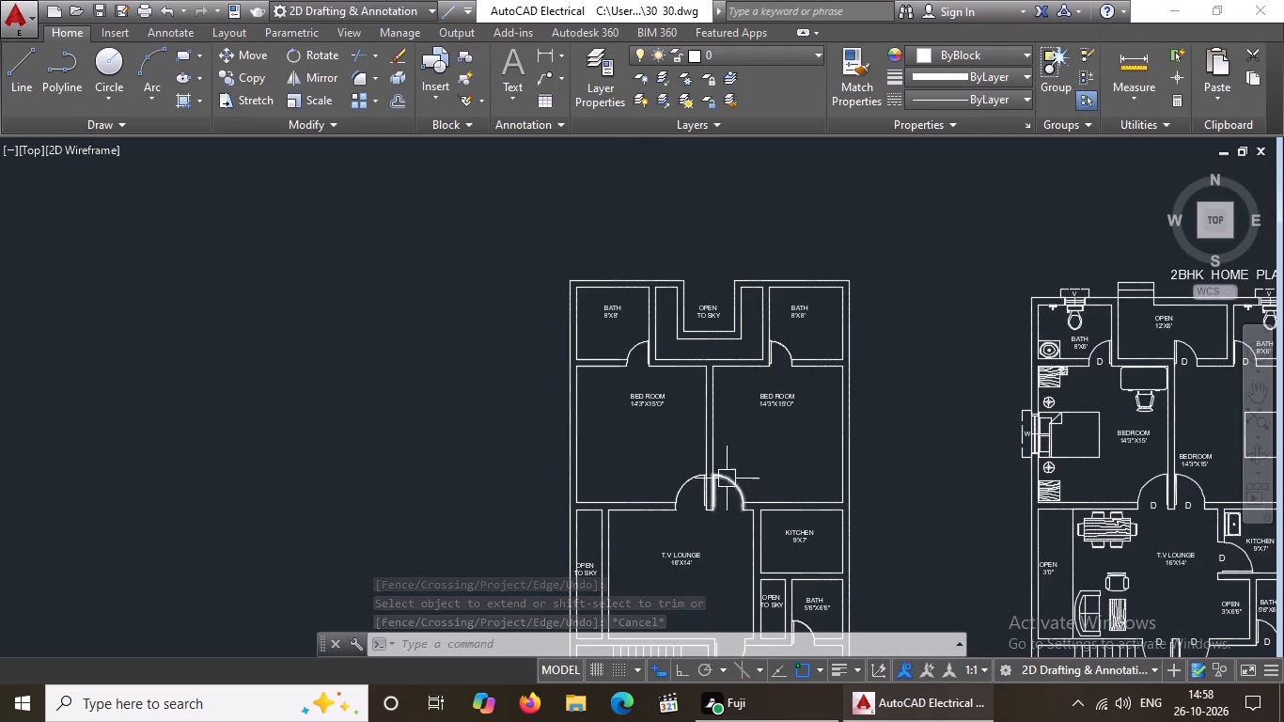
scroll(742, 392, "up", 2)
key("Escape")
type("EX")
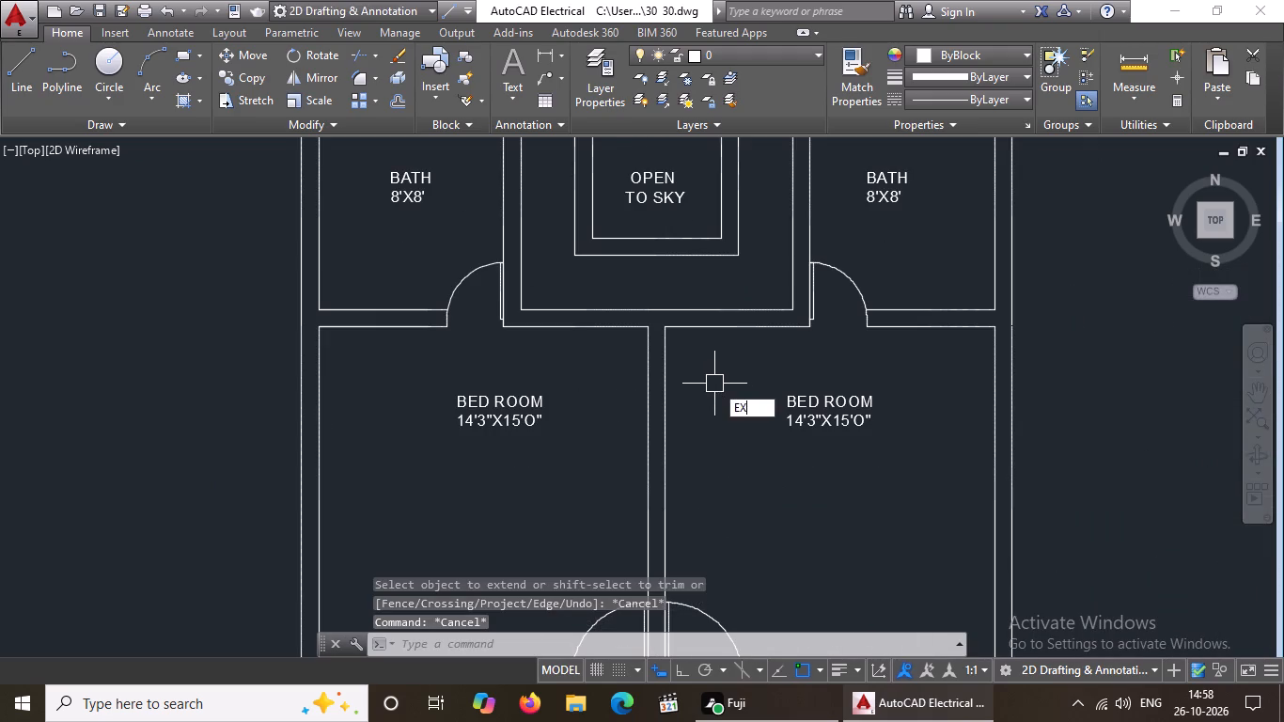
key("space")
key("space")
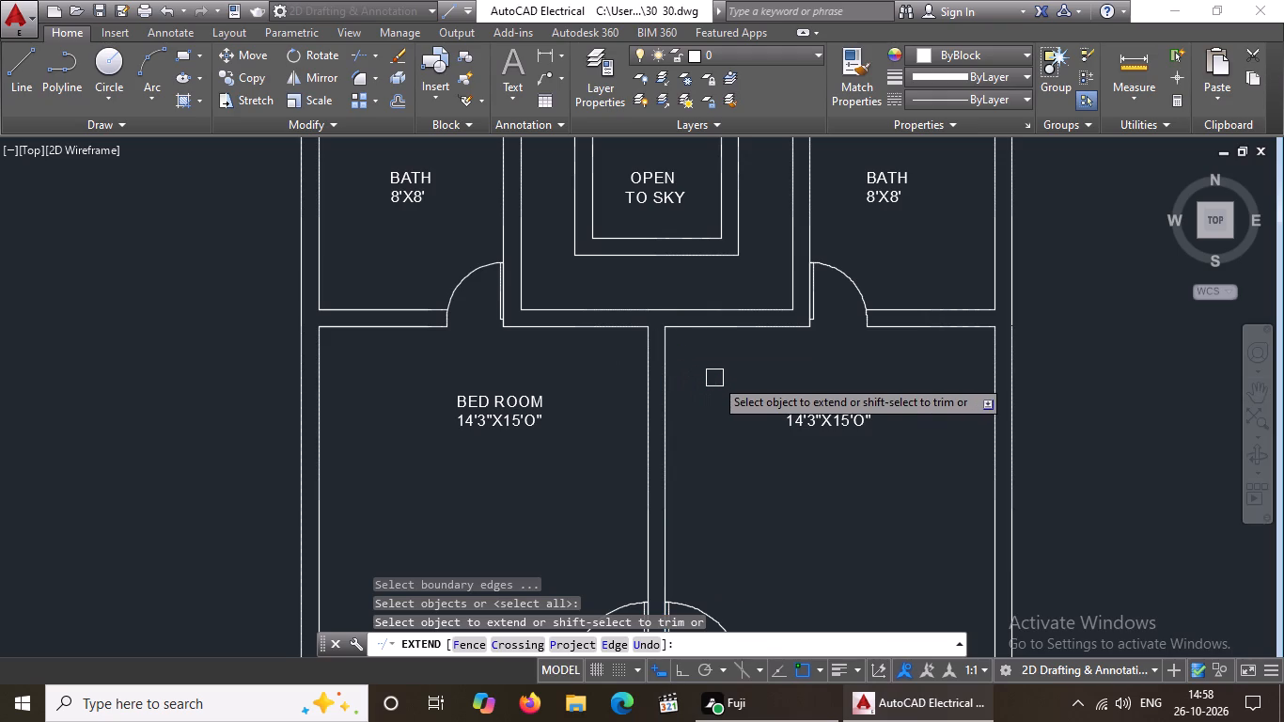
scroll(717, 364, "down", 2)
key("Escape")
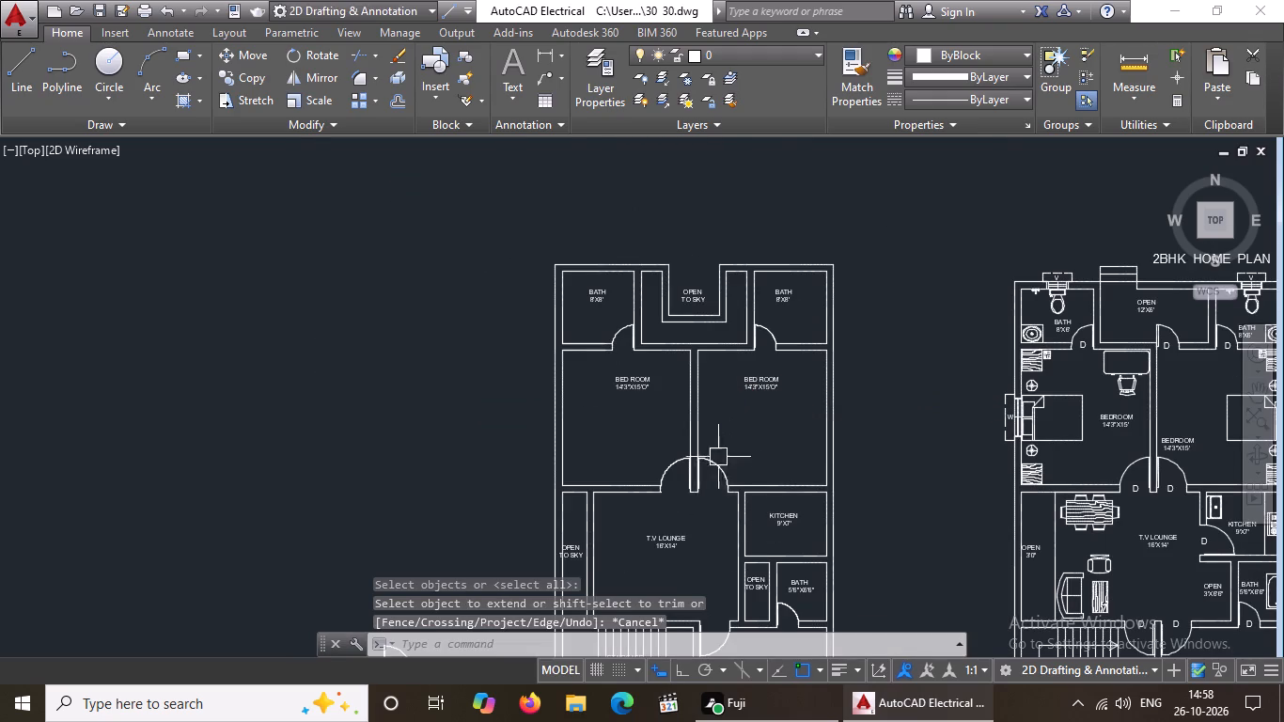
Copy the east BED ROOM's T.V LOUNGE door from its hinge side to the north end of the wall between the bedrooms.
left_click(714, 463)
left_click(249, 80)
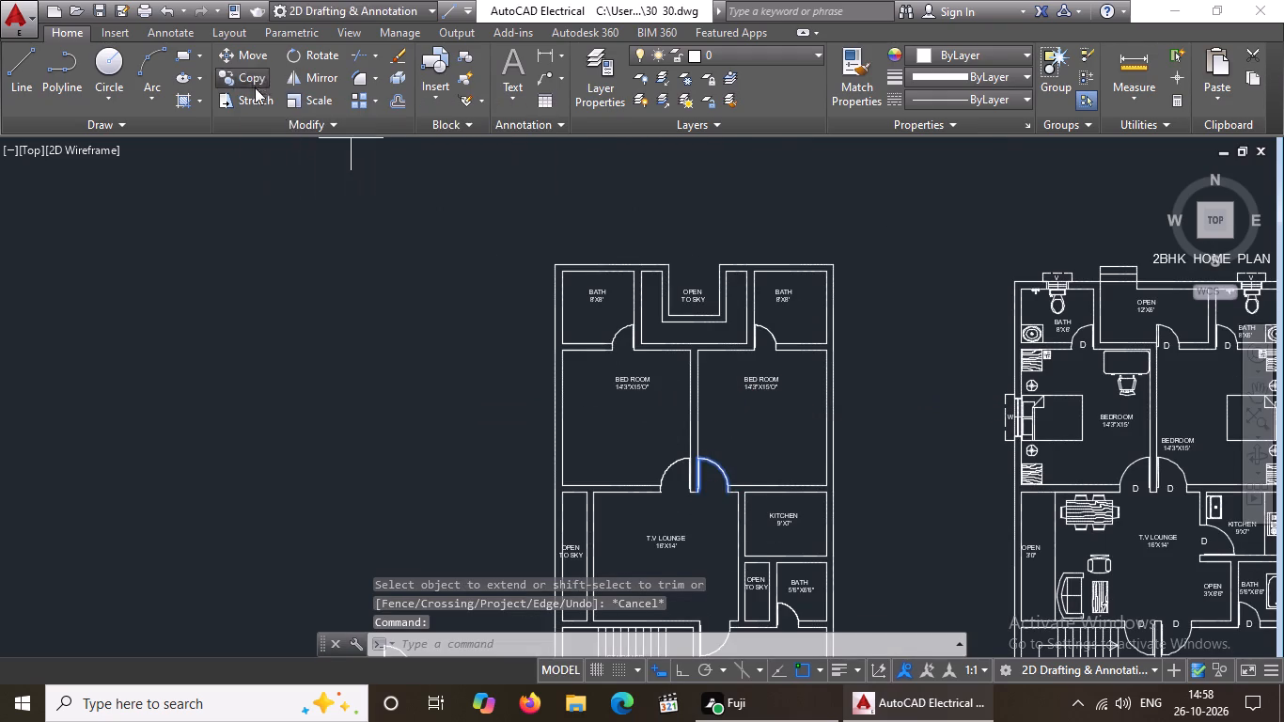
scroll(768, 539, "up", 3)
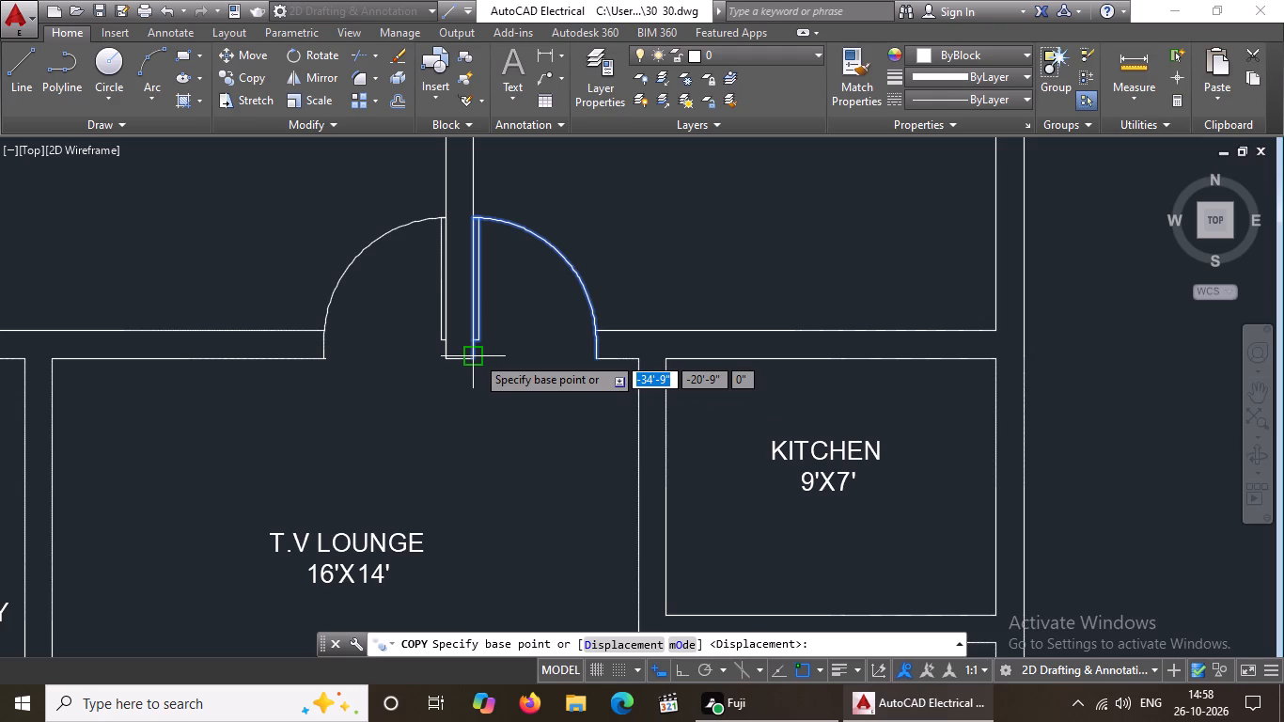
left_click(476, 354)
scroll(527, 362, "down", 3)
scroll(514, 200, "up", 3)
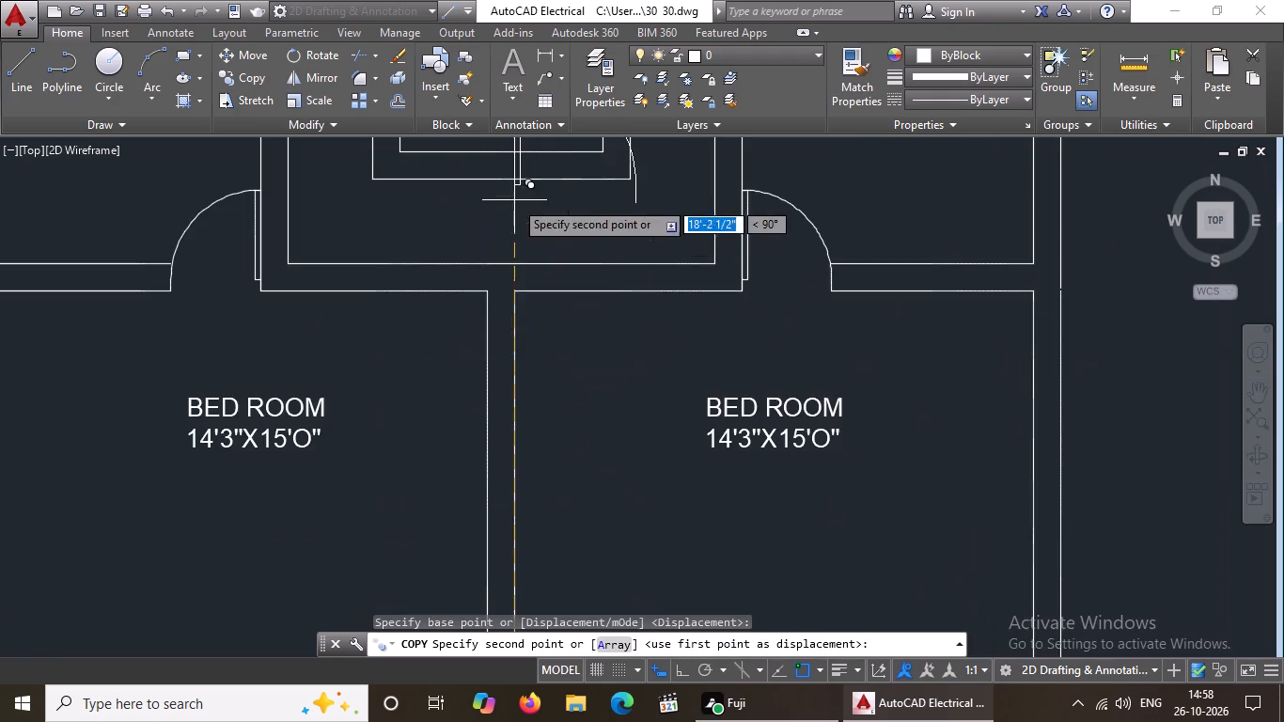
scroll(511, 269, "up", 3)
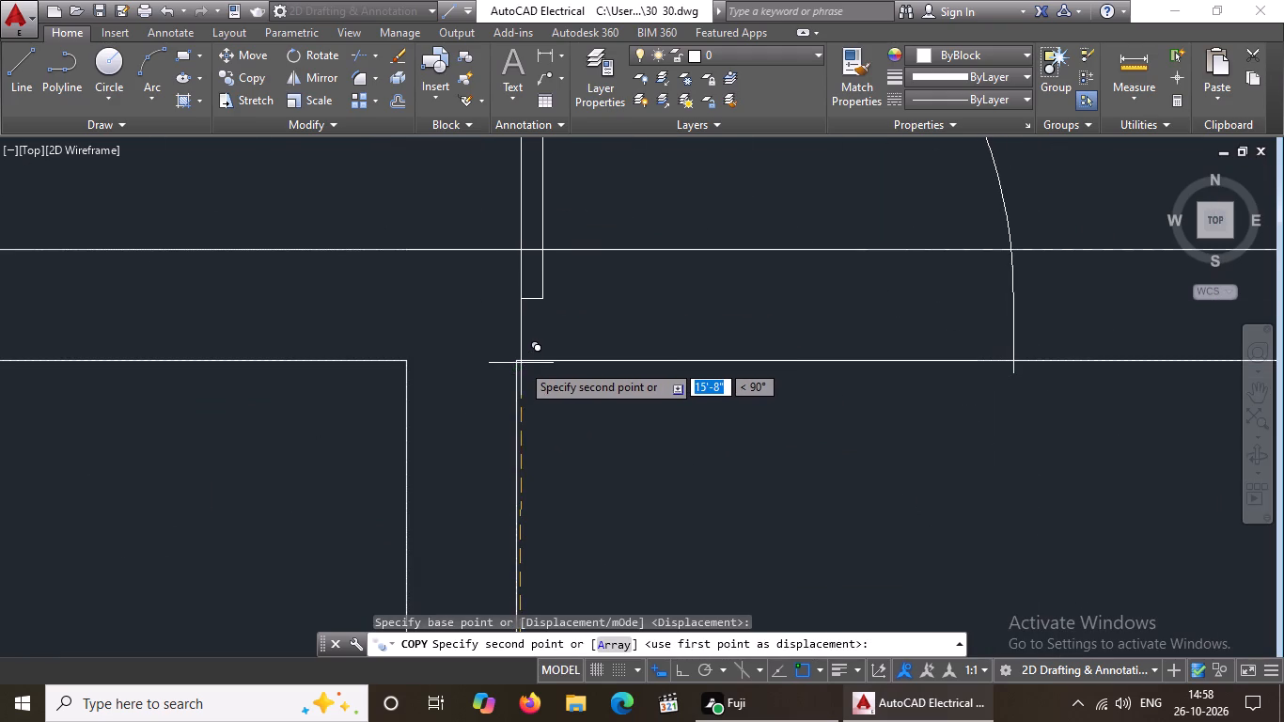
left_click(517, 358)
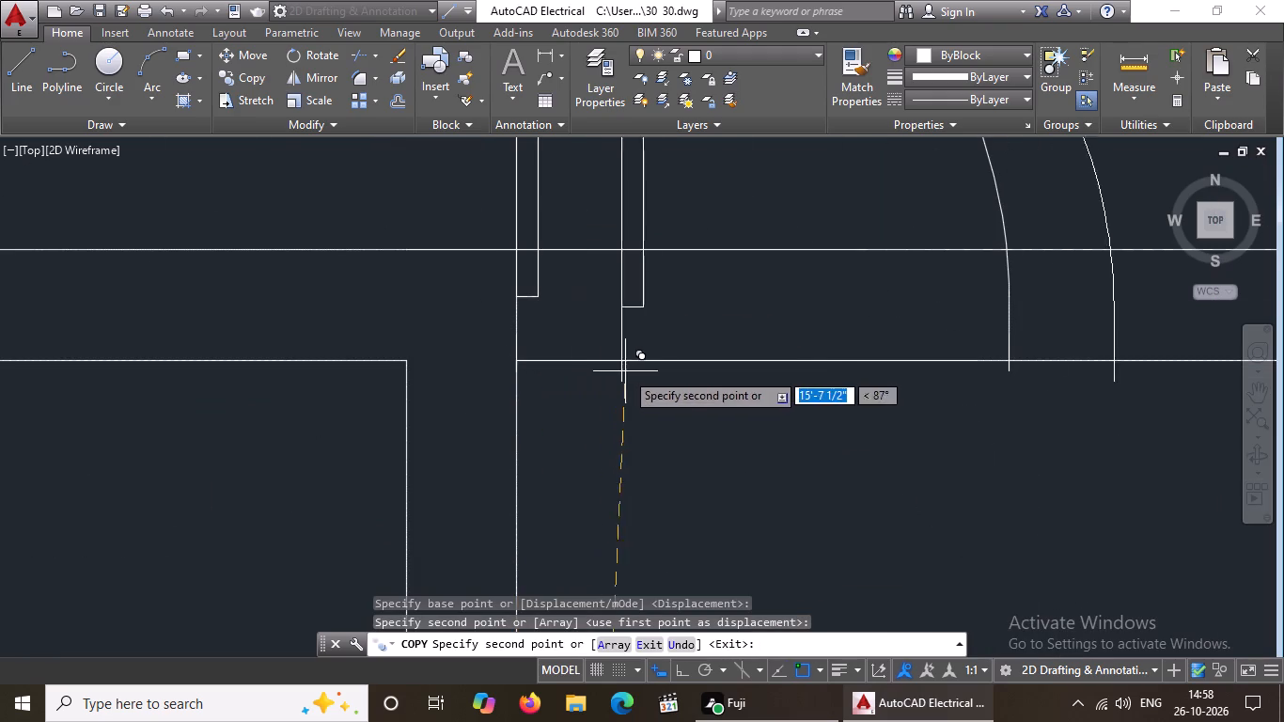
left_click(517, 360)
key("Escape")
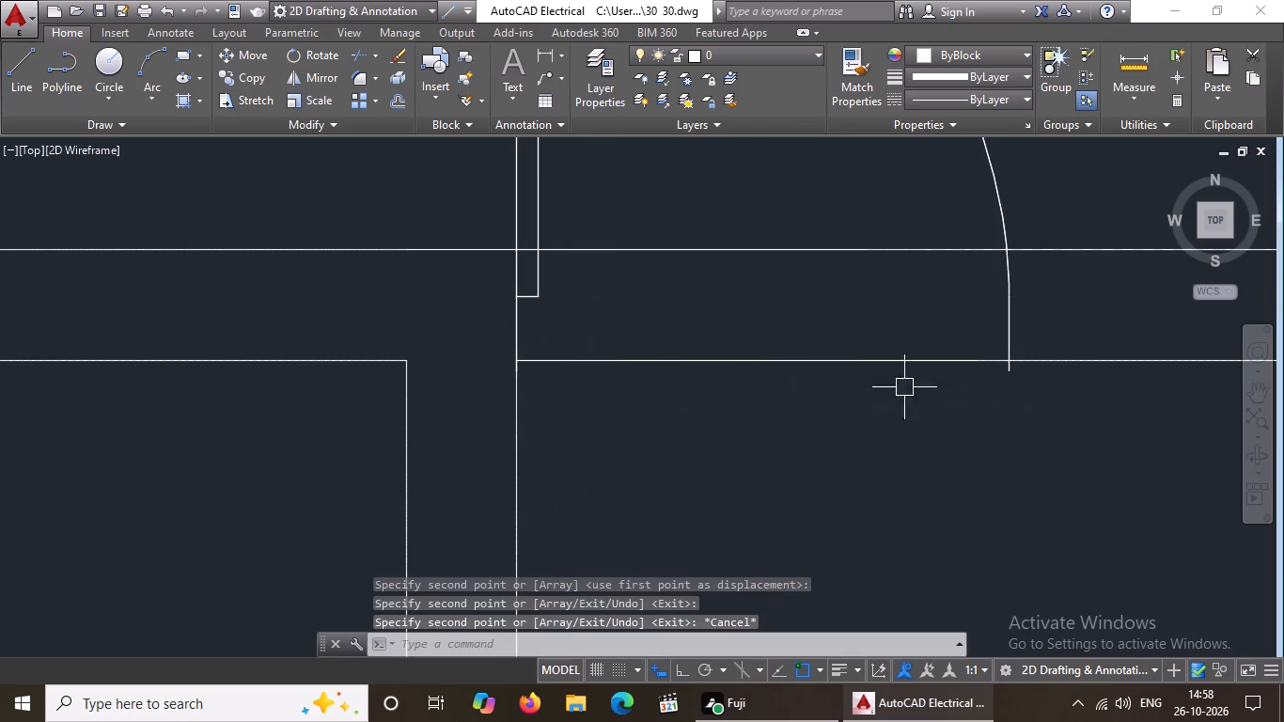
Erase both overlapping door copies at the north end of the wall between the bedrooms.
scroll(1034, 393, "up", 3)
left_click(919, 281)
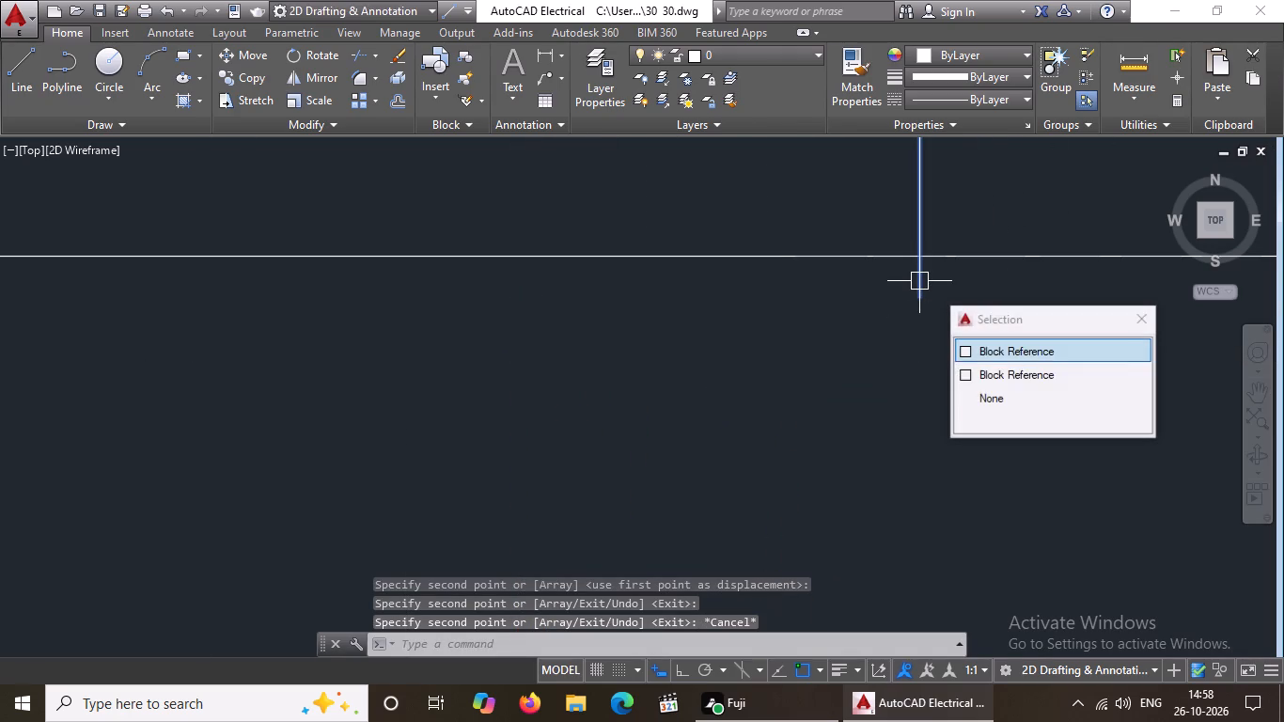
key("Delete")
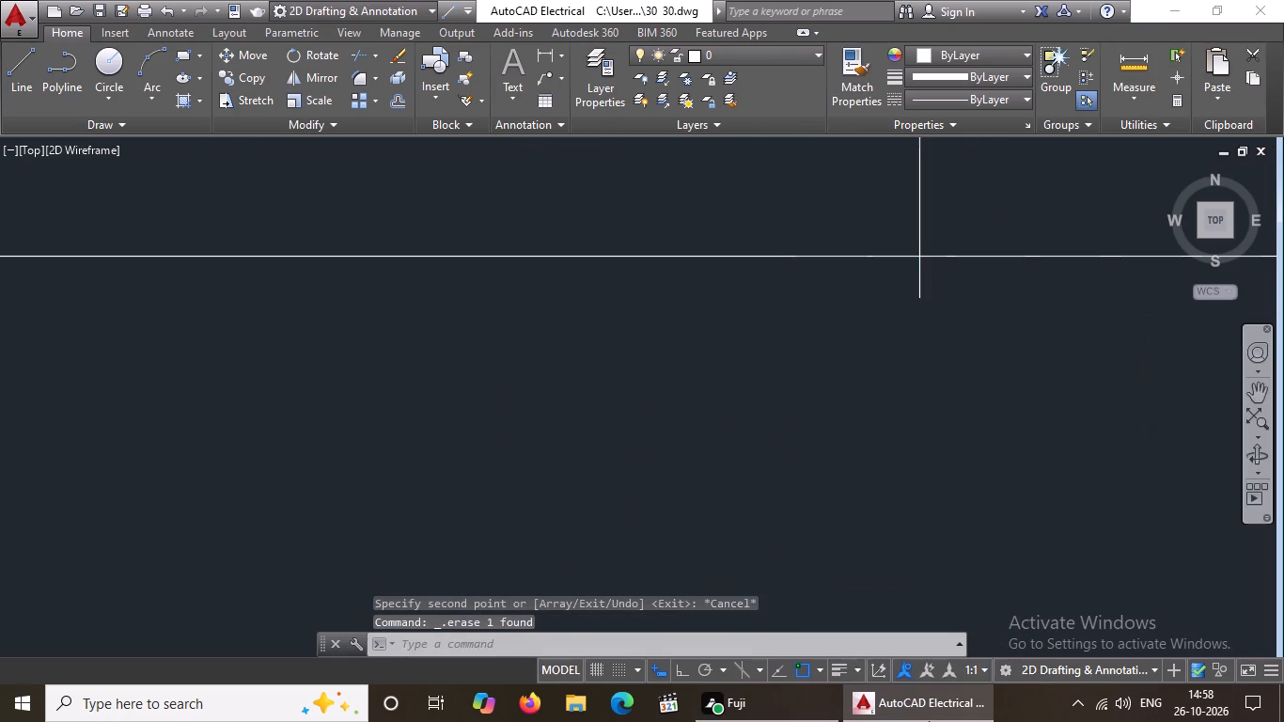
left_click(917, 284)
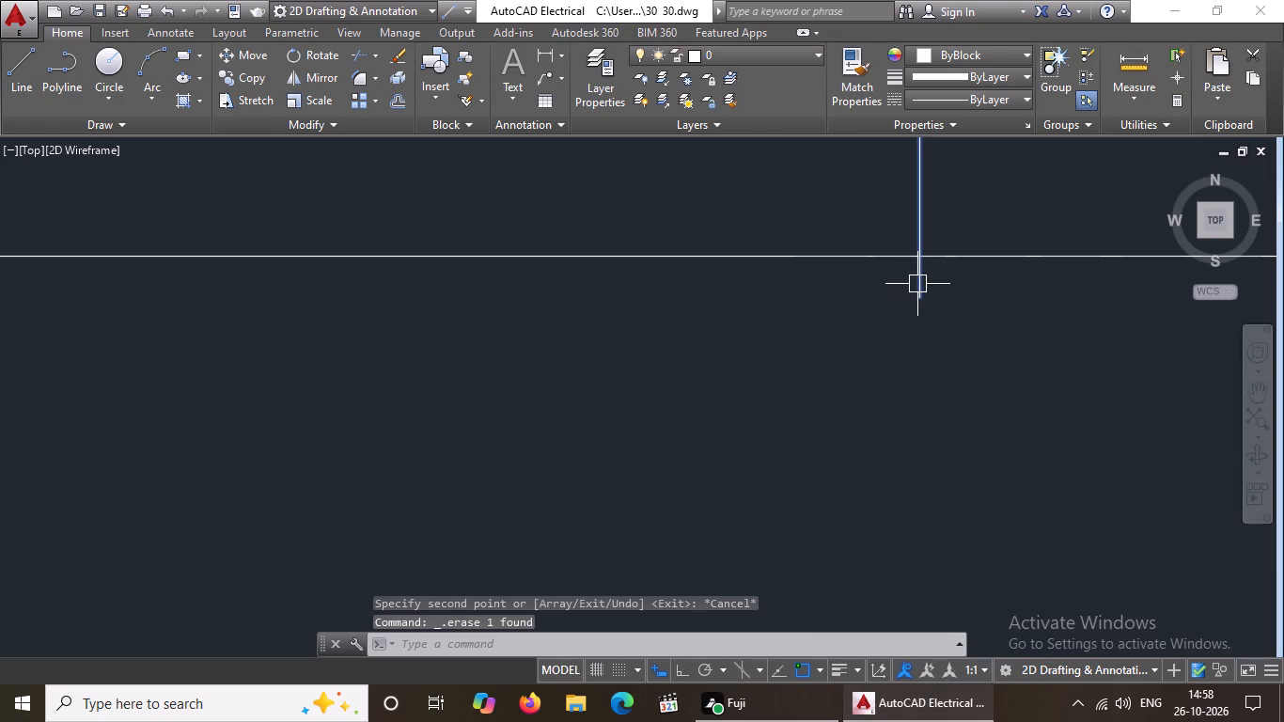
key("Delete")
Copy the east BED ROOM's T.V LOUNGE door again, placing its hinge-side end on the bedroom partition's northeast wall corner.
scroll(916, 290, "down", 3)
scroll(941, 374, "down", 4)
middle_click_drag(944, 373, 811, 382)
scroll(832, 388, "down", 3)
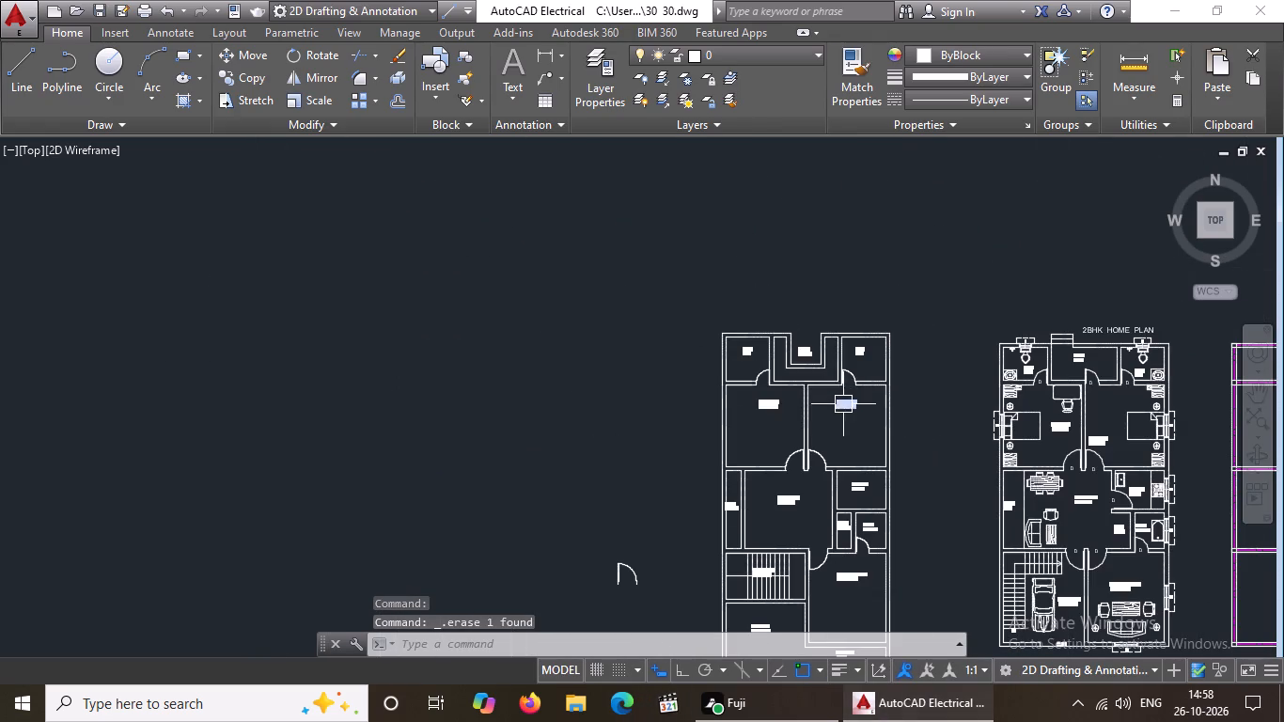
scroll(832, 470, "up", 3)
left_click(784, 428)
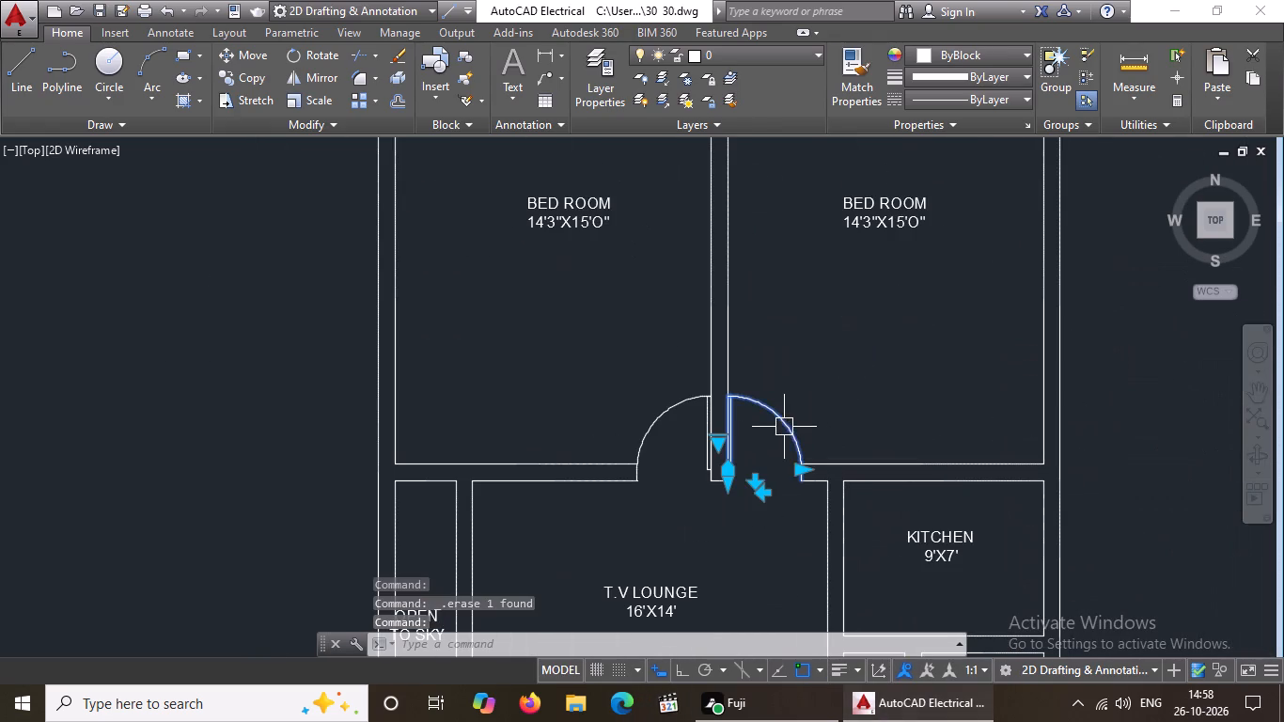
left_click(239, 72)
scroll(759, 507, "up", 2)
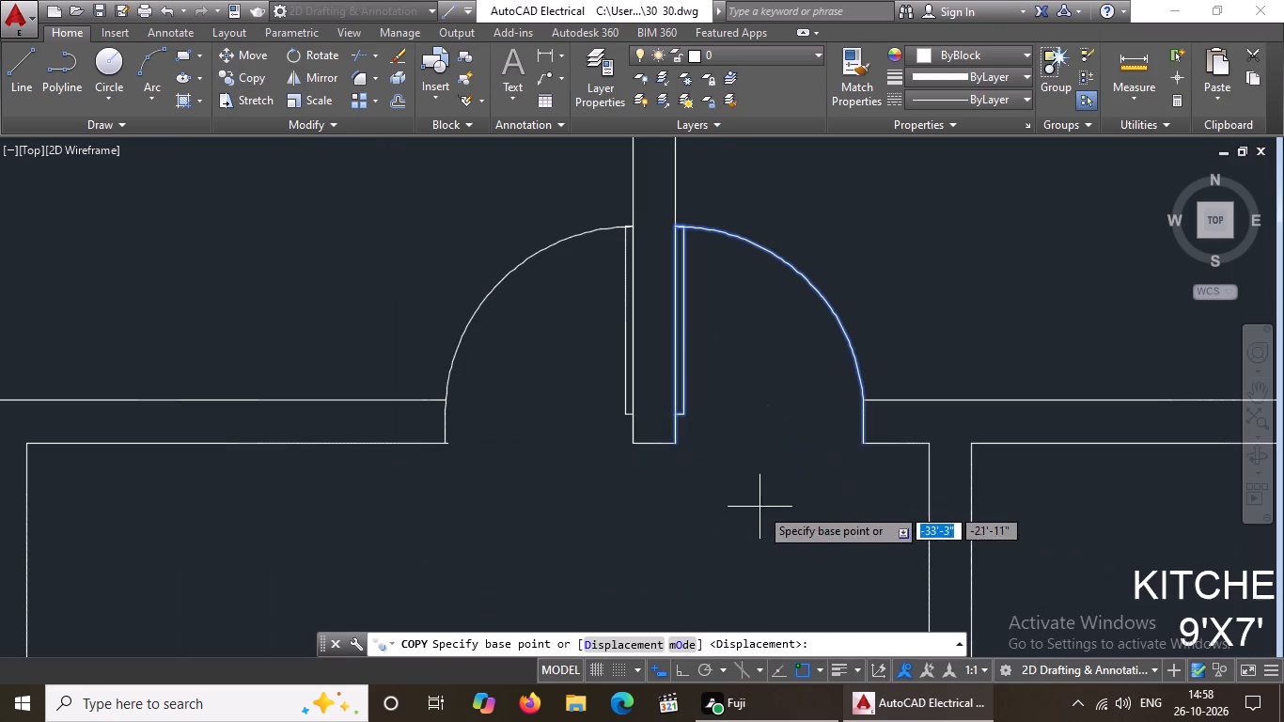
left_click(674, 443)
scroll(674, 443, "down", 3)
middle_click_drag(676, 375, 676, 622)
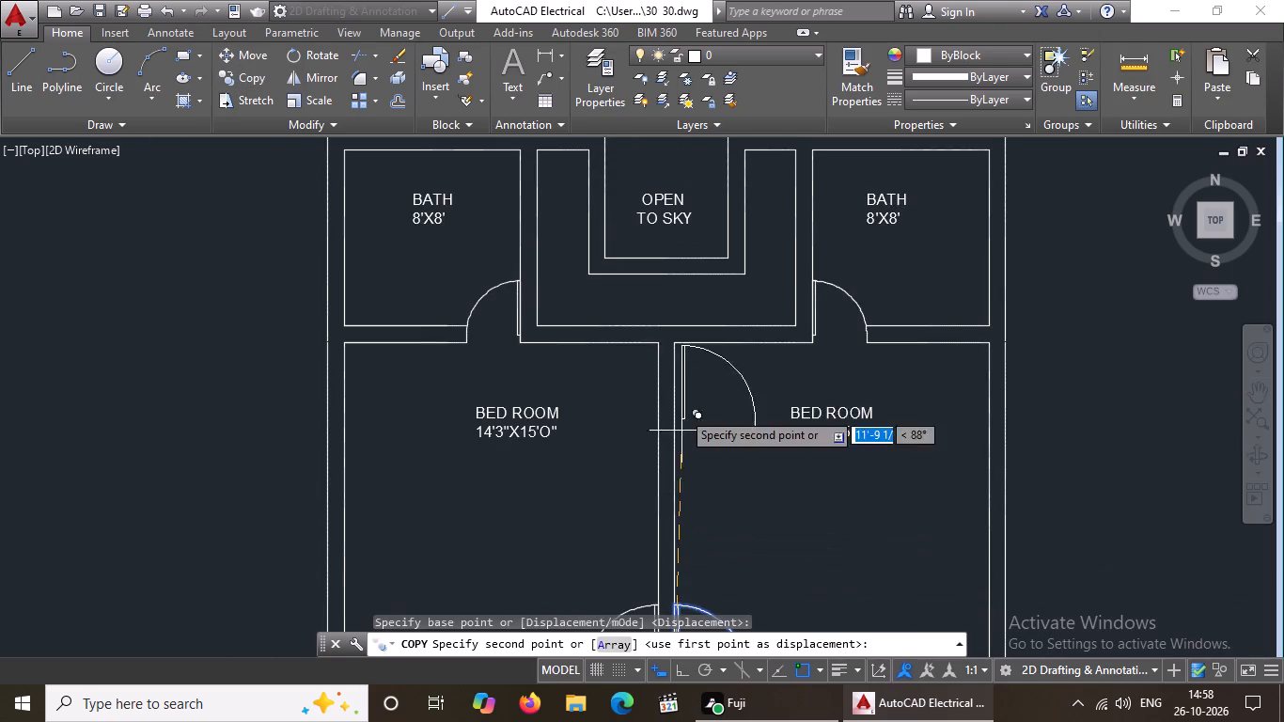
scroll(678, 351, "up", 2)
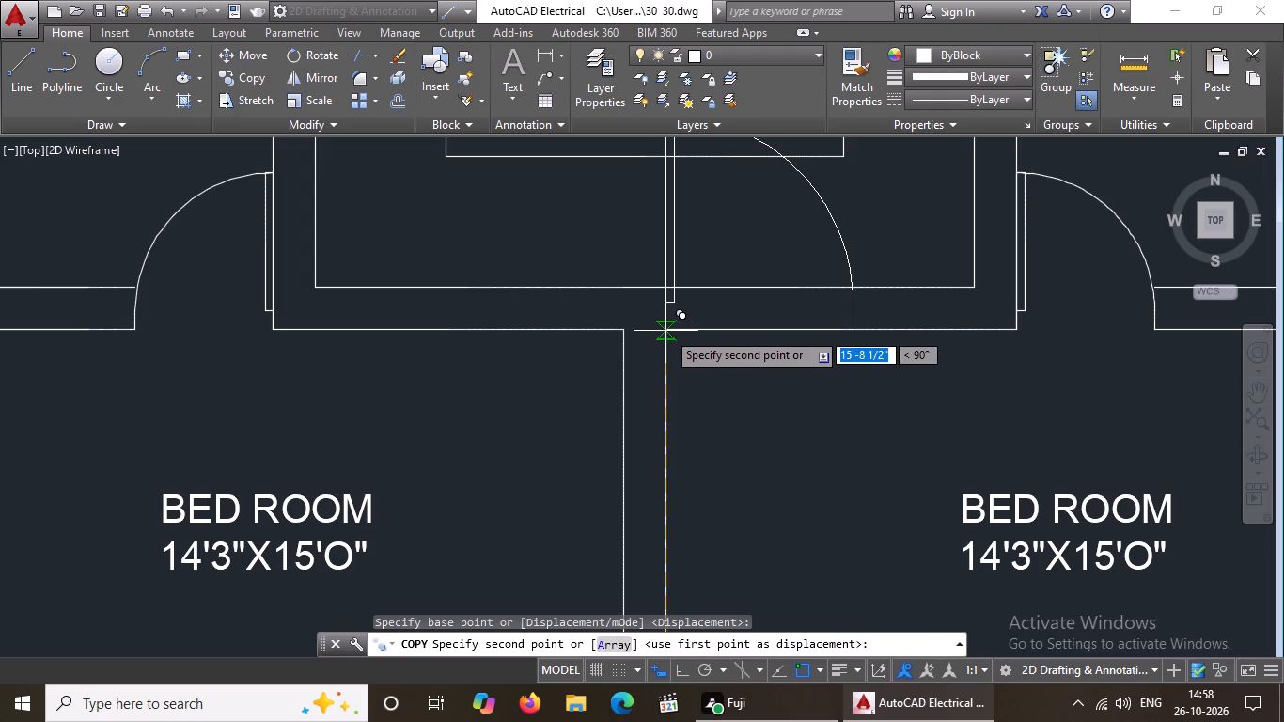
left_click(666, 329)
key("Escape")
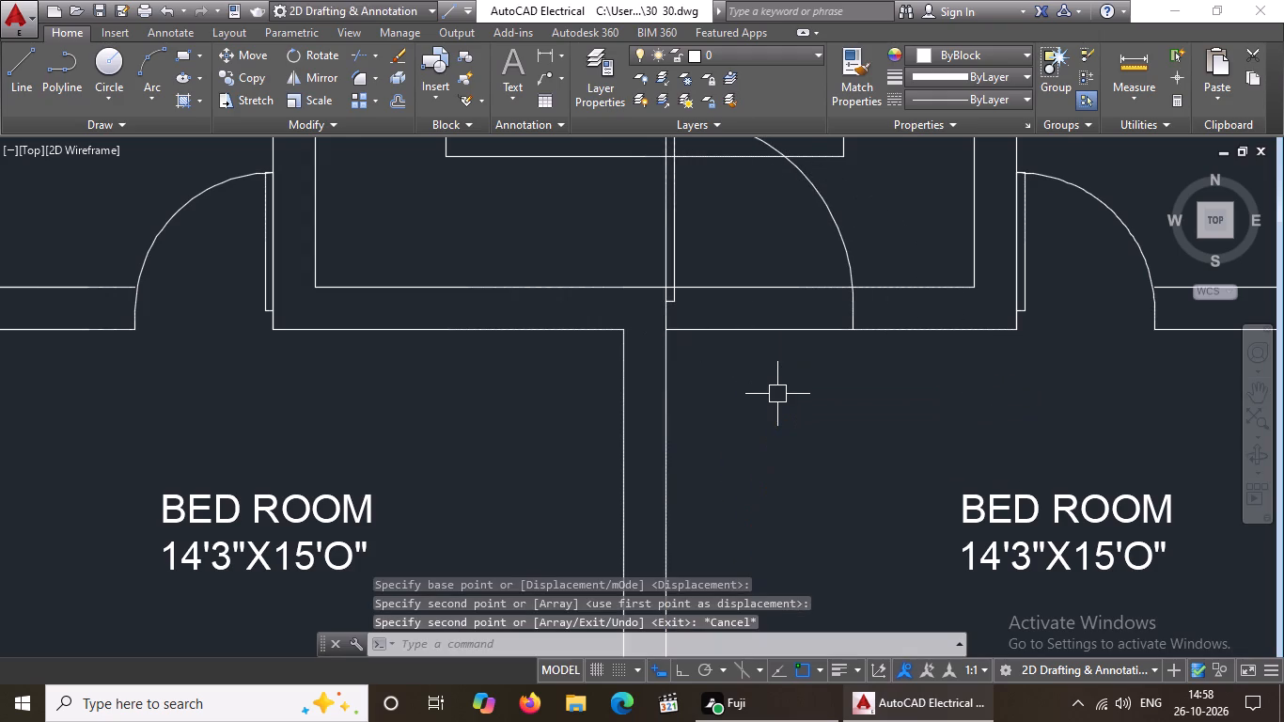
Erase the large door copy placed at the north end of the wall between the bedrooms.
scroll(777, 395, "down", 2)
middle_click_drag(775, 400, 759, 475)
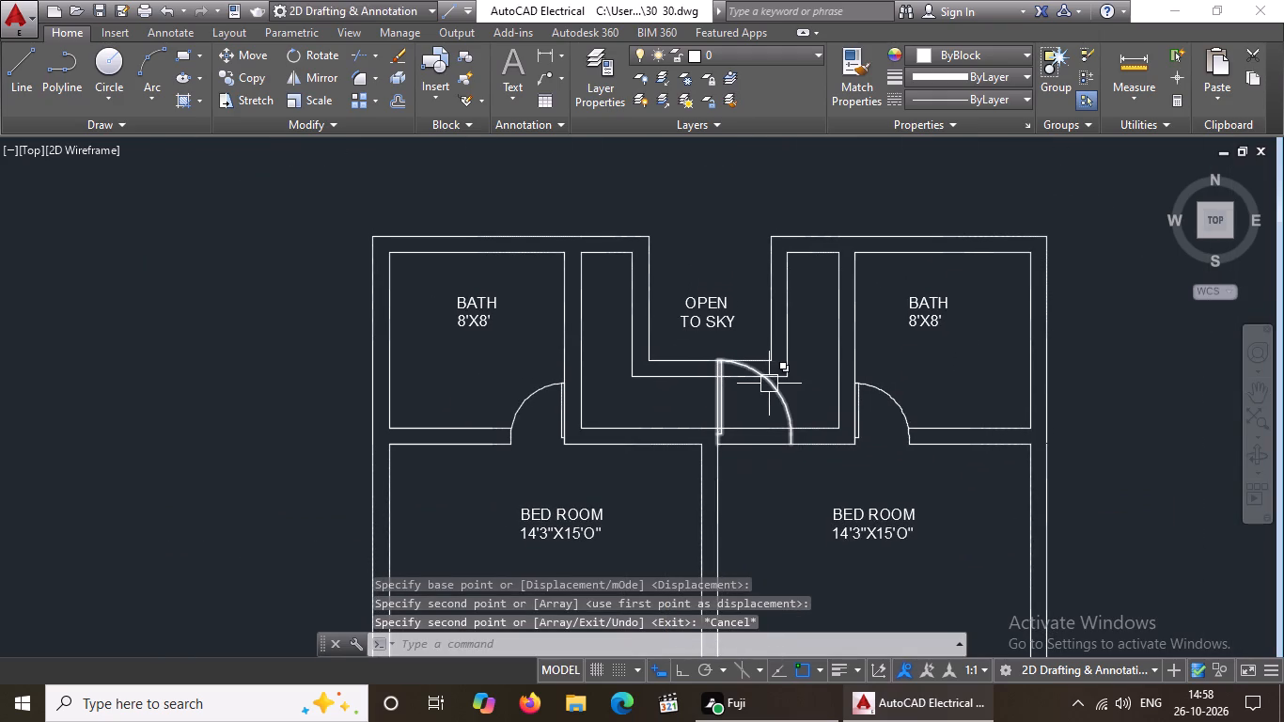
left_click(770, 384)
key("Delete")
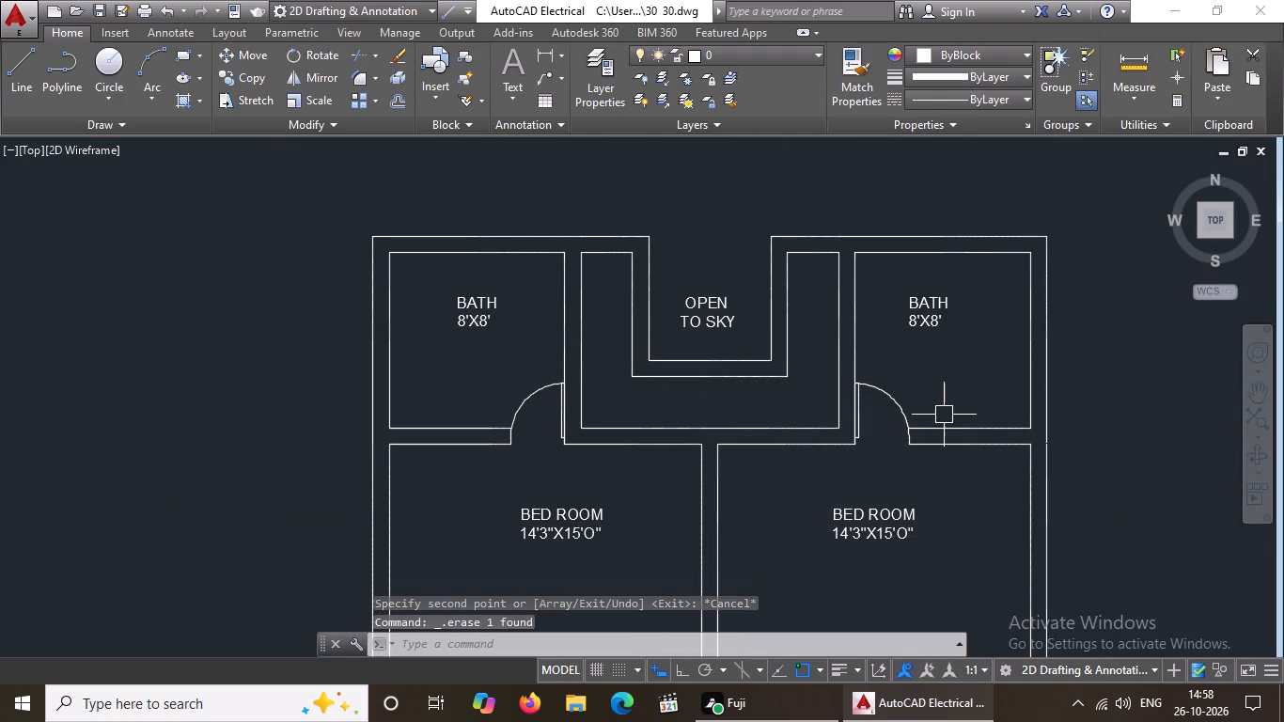
Copy the east 8'X8' BATH door by its hinge-side end to the east BED ROOM's northwest corner, beside the bedroom partition.
scroll(928, 404, "up", 2)
left_click(836, 410)
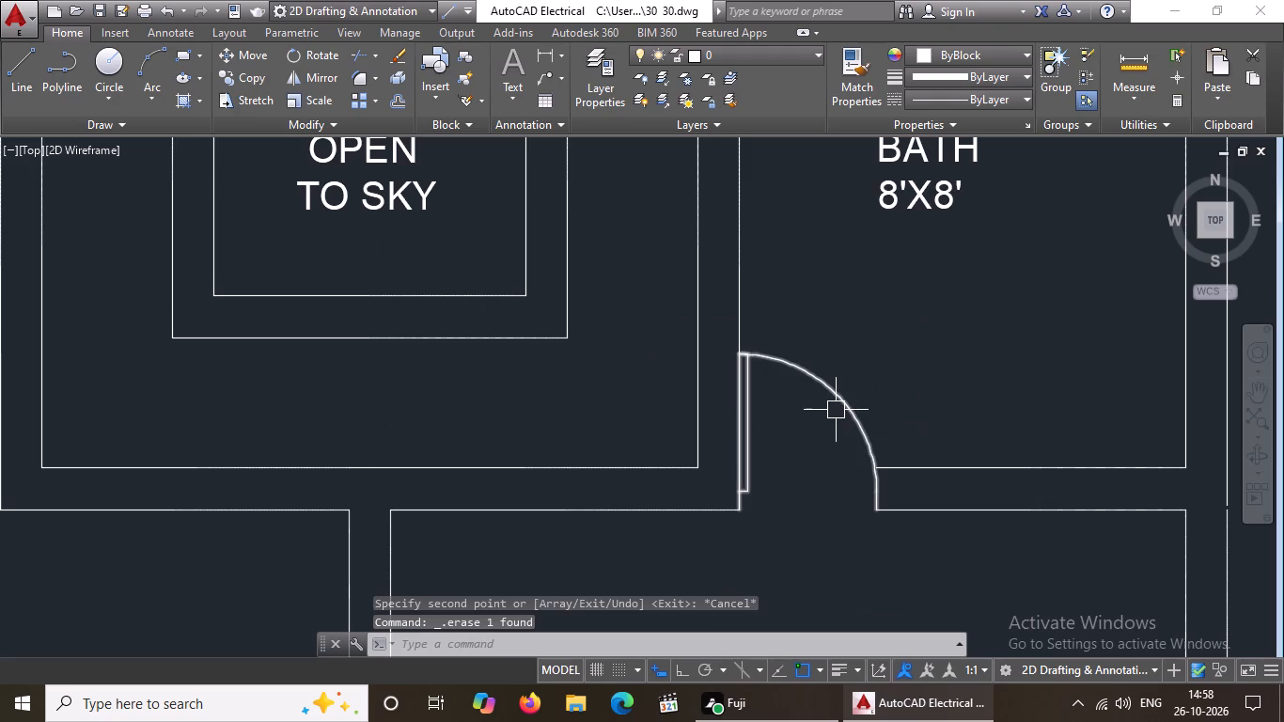
left_click(250, 75)
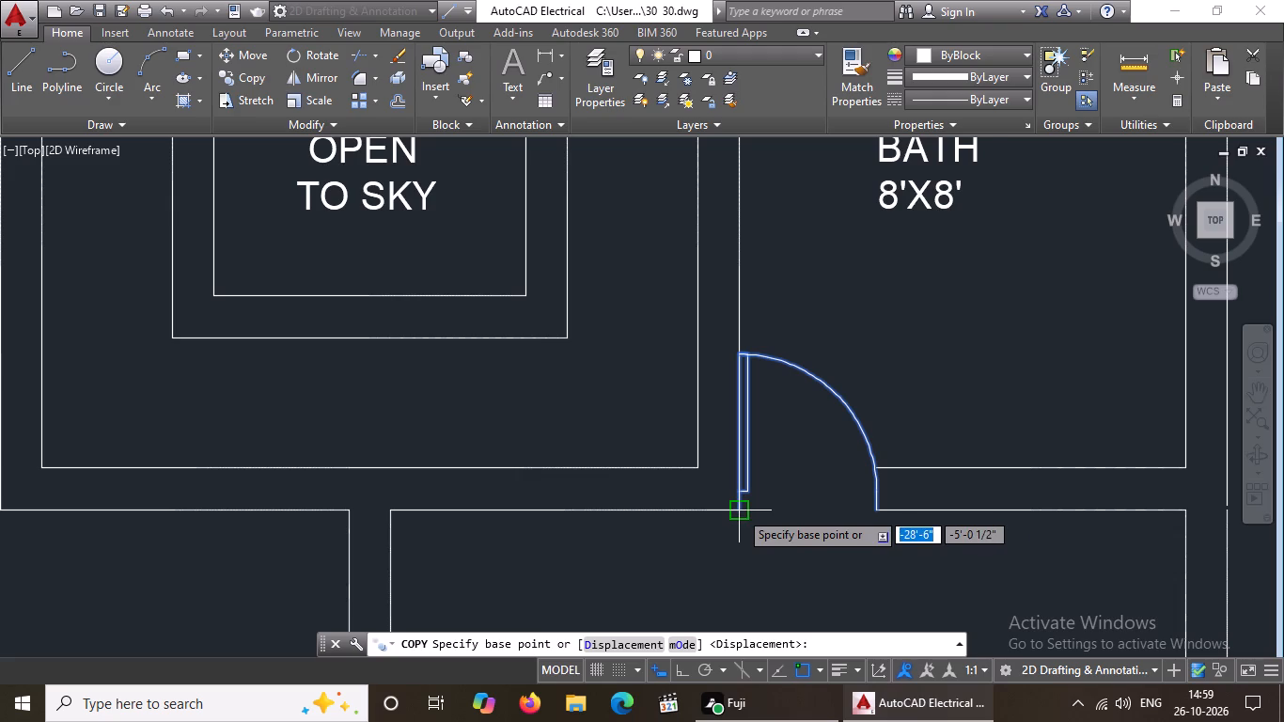
left_click(740, 509)
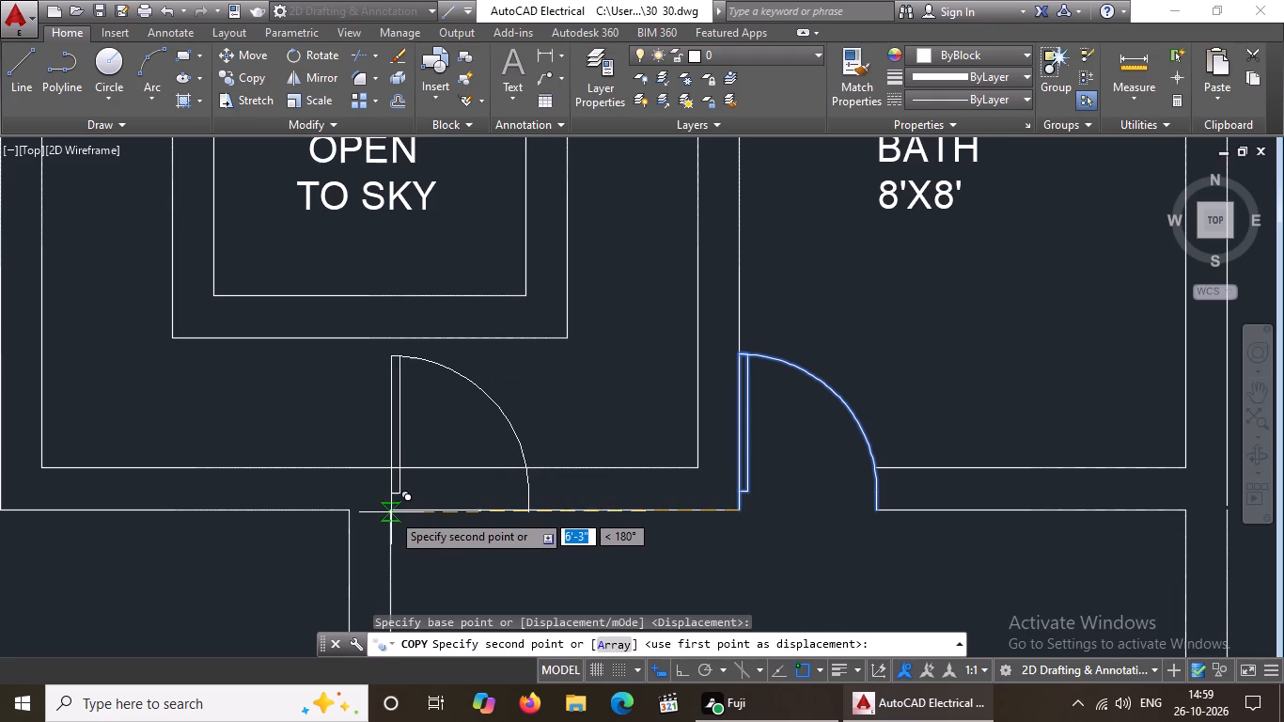
left_click(390, 506)
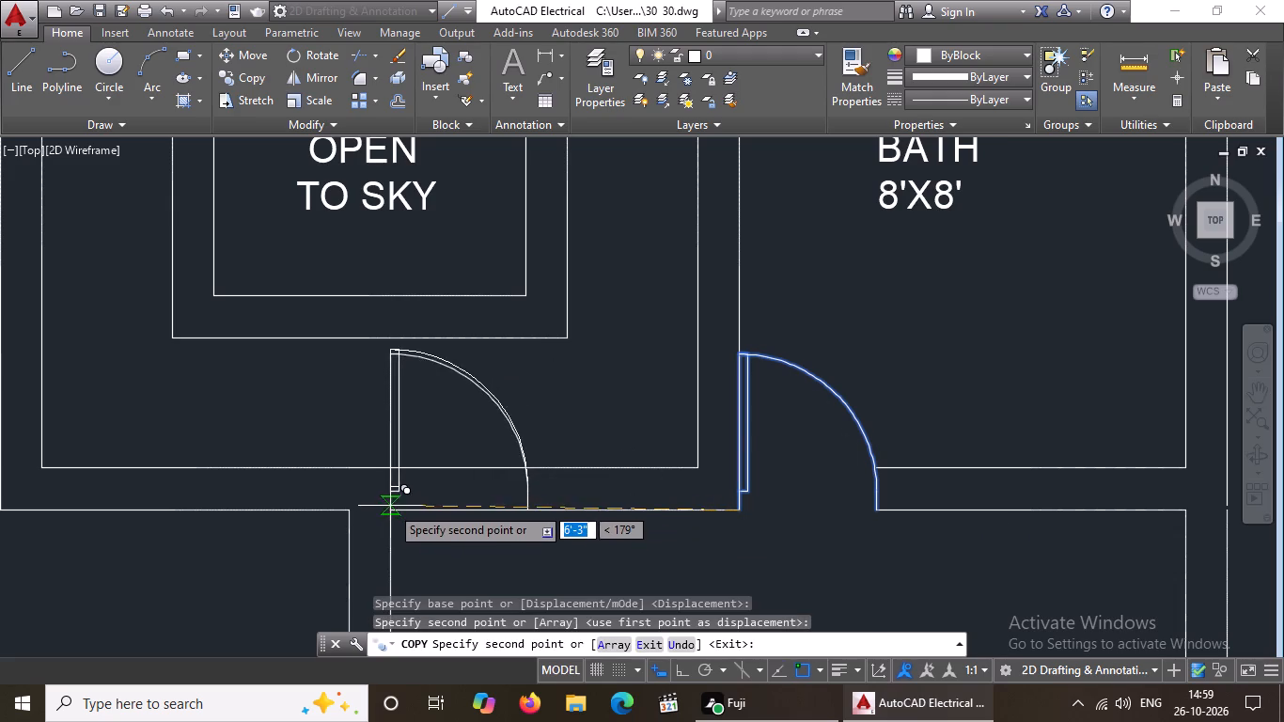
scroll(462, 505, "down", 2)
key("Escape")
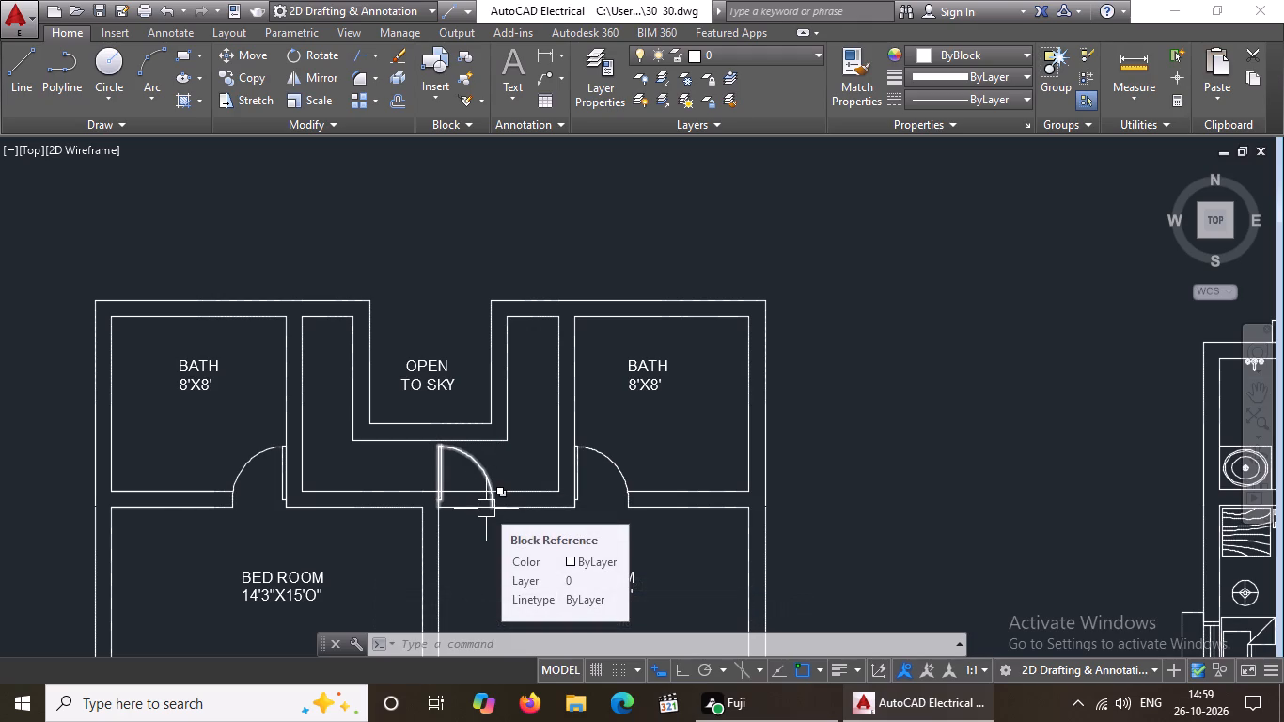
key("Escape")
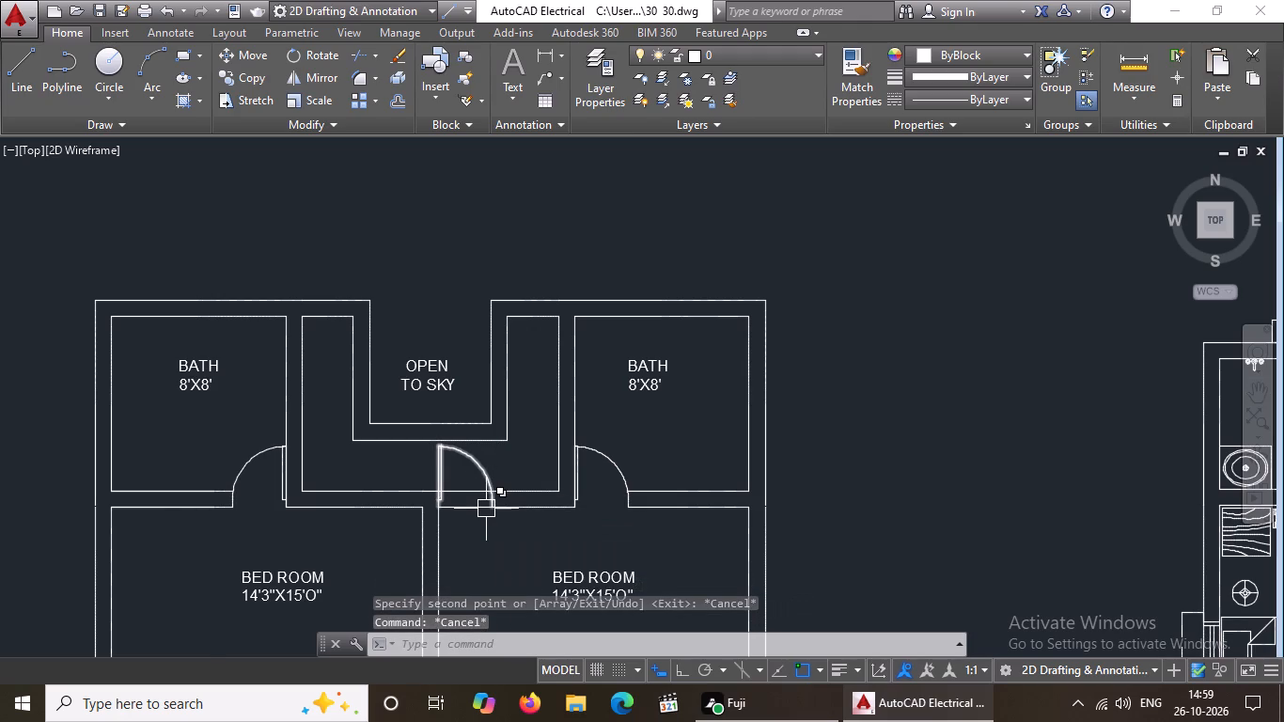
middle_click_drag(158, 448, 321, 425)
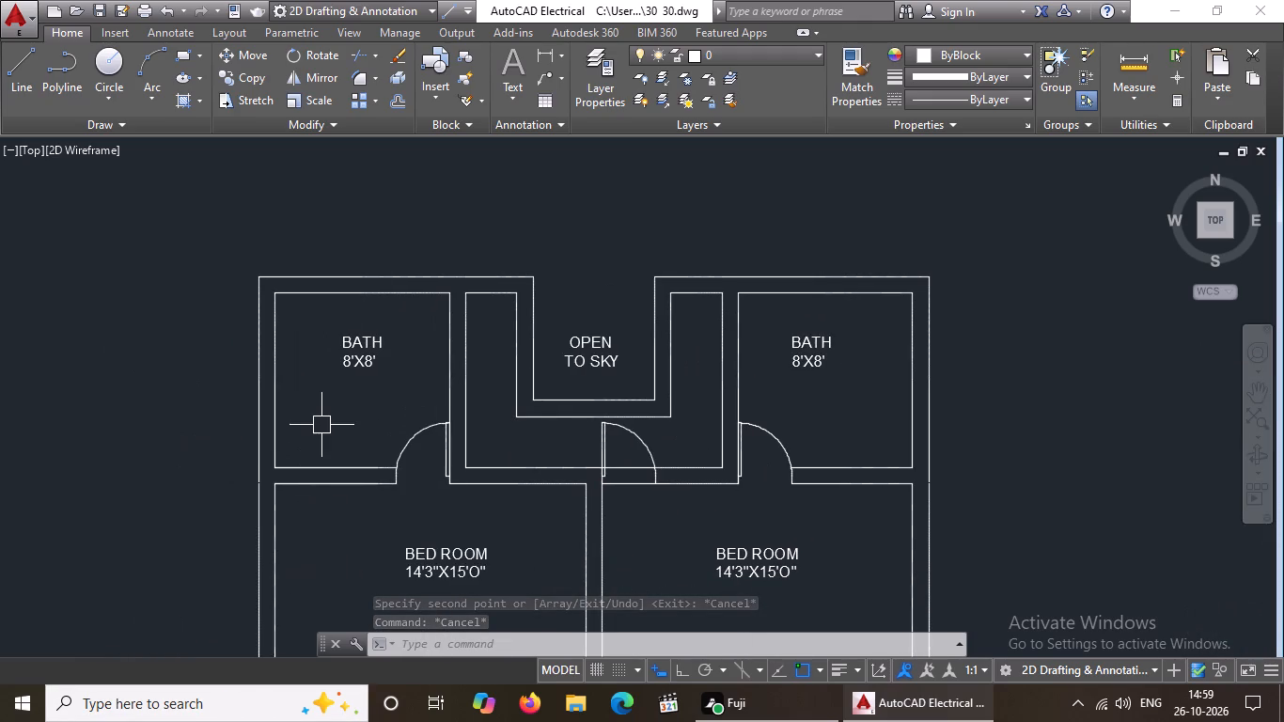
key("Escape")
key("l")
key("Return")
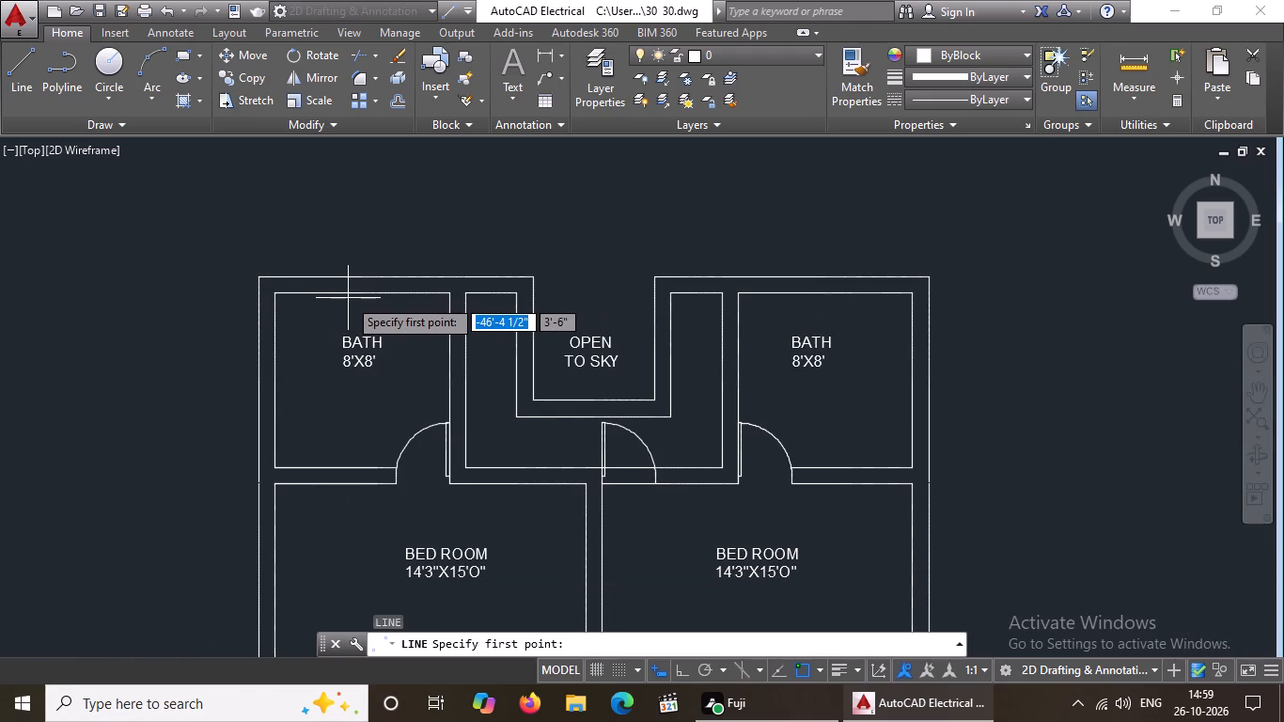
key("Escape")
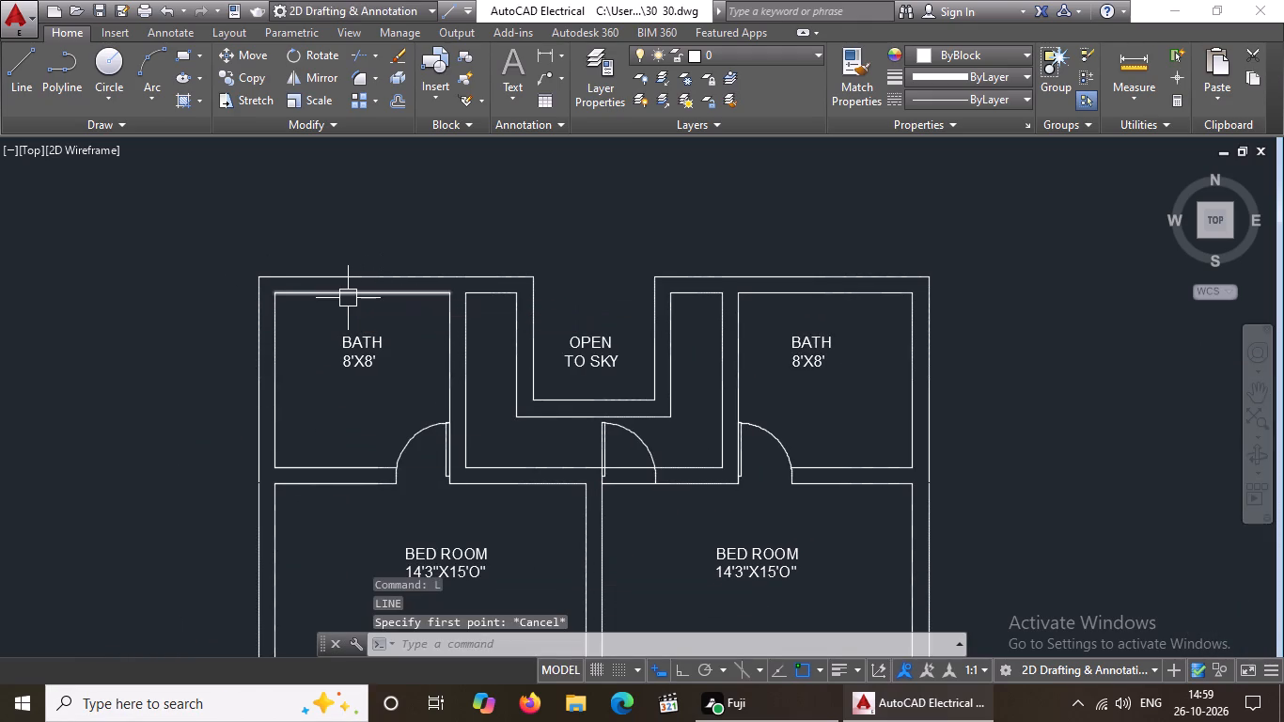
Limit the running object snaps to Endpoint, Midpoint and Center.
type("OS")
key("Return")
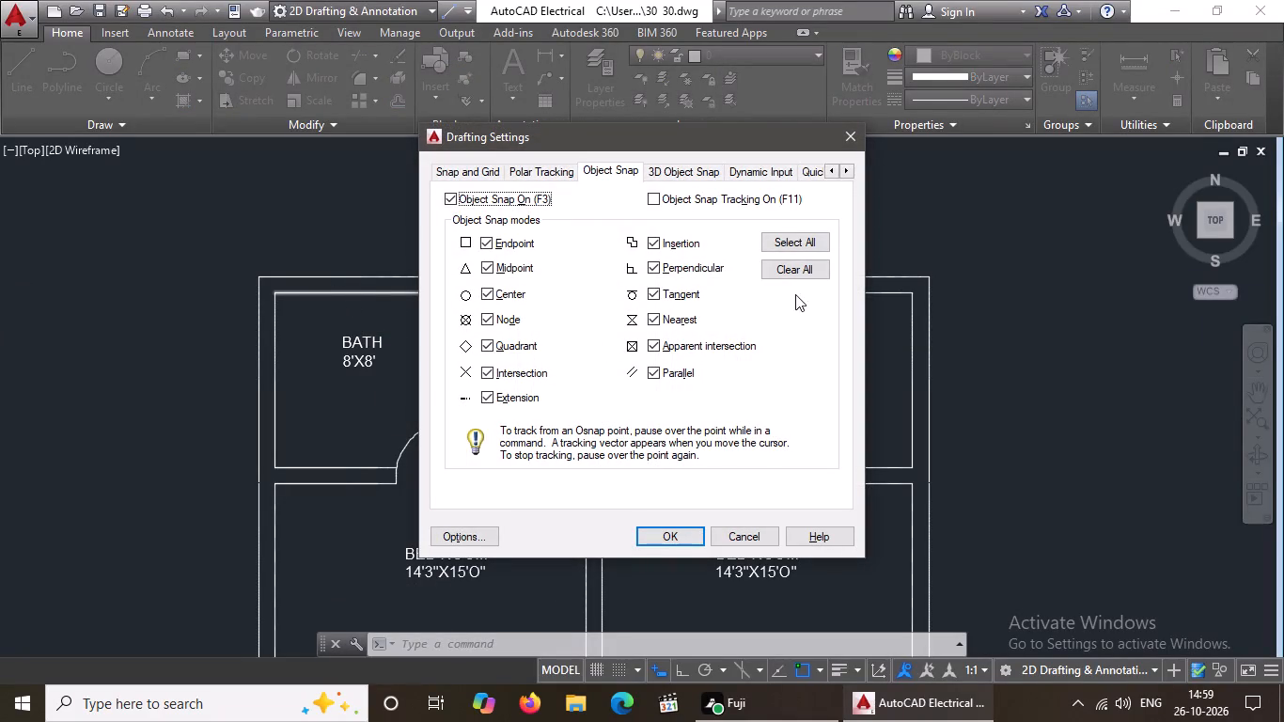
left_click(802, 268)
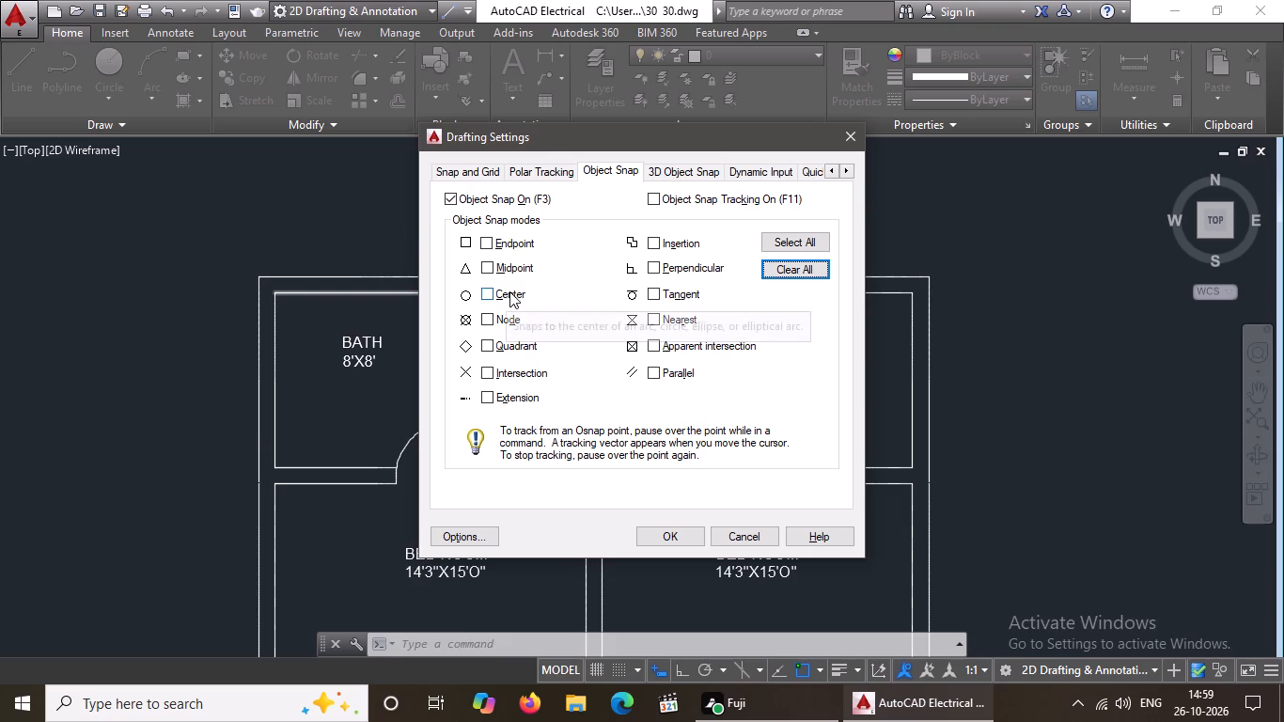
left_click(509, 291)
left_click(510, 268)
left_click(516, 241)
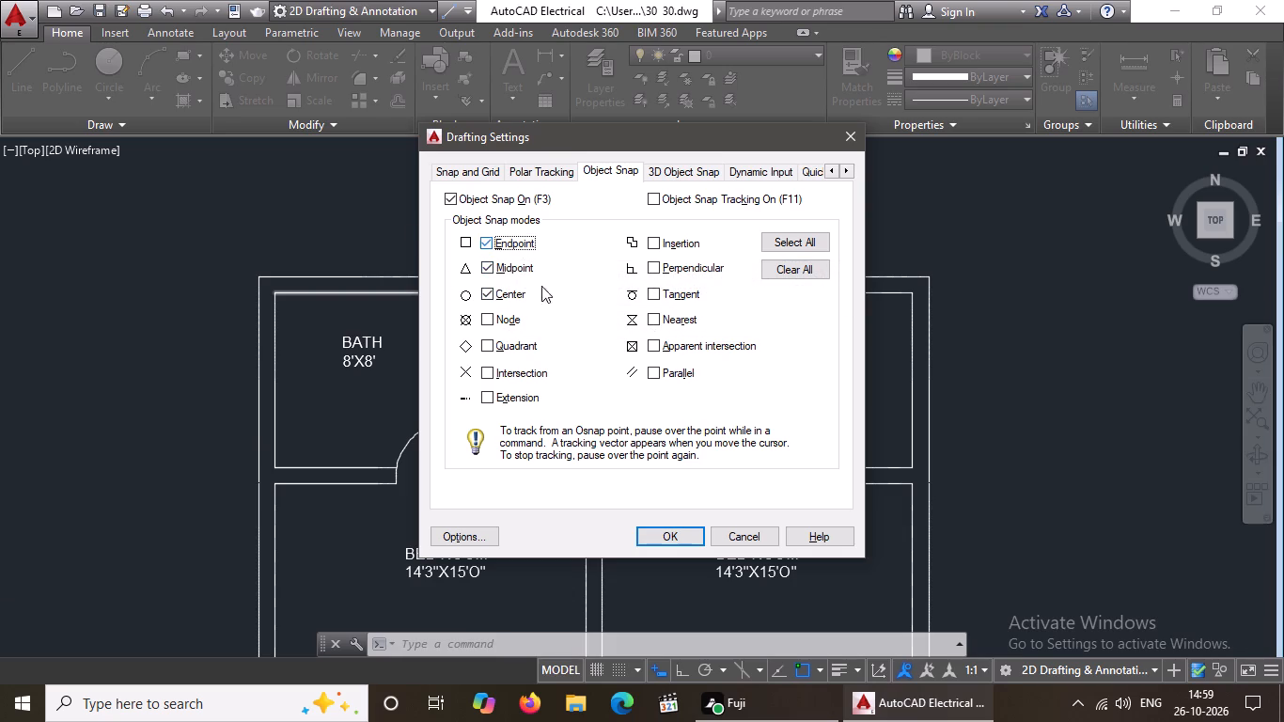
left_click(658, 529)
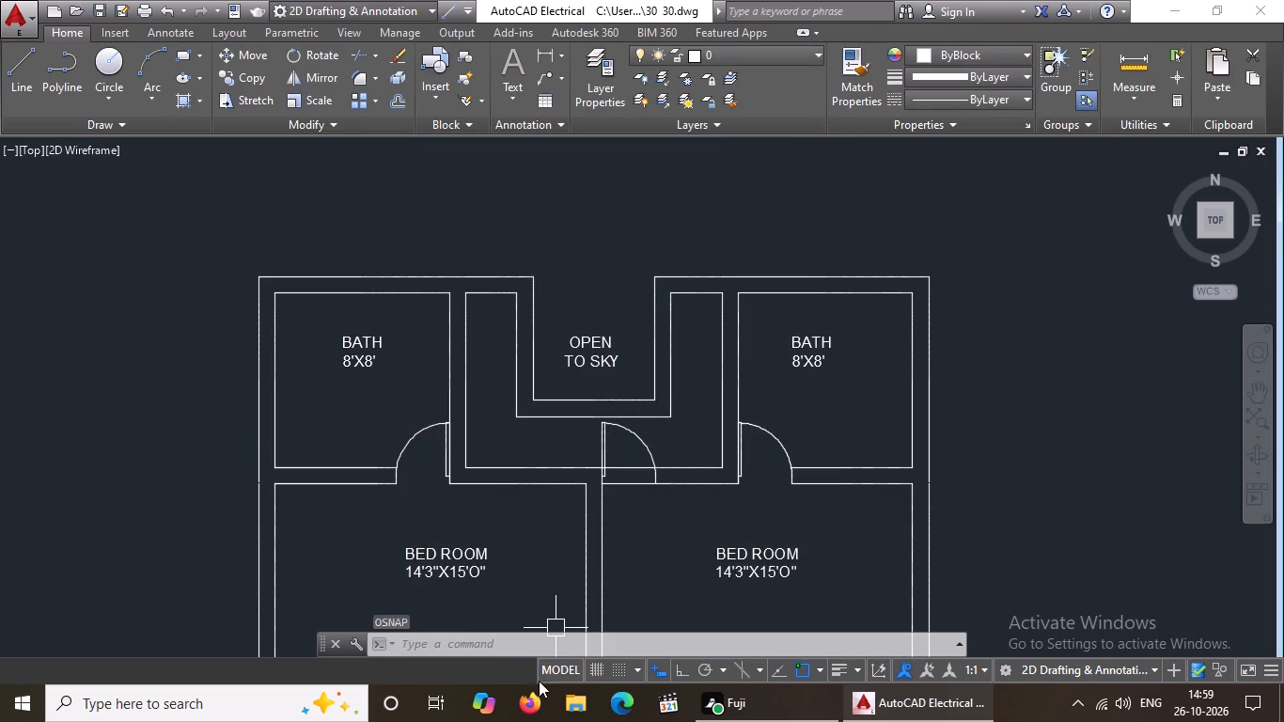
With Ortho on, draw a 9" line north across the wall from the midpoint of the west BATH's north inner wall line.
key("l")
key("Return")
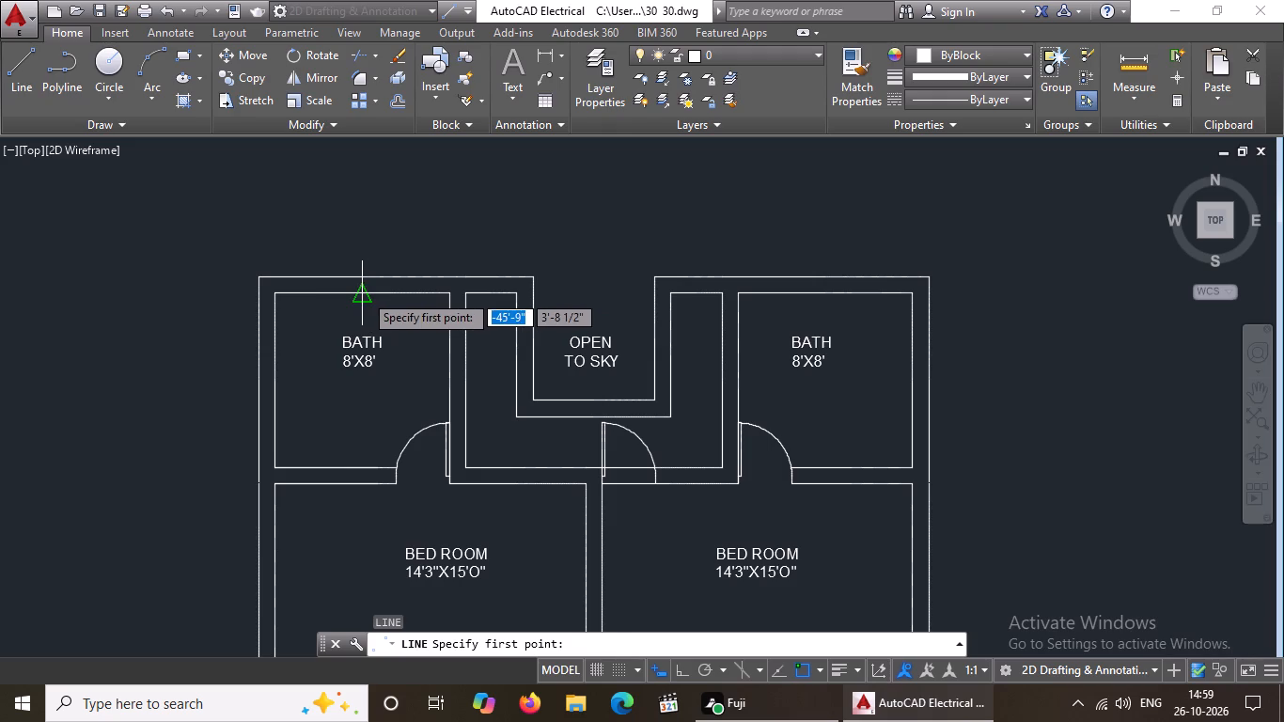
left_click(365, 293)
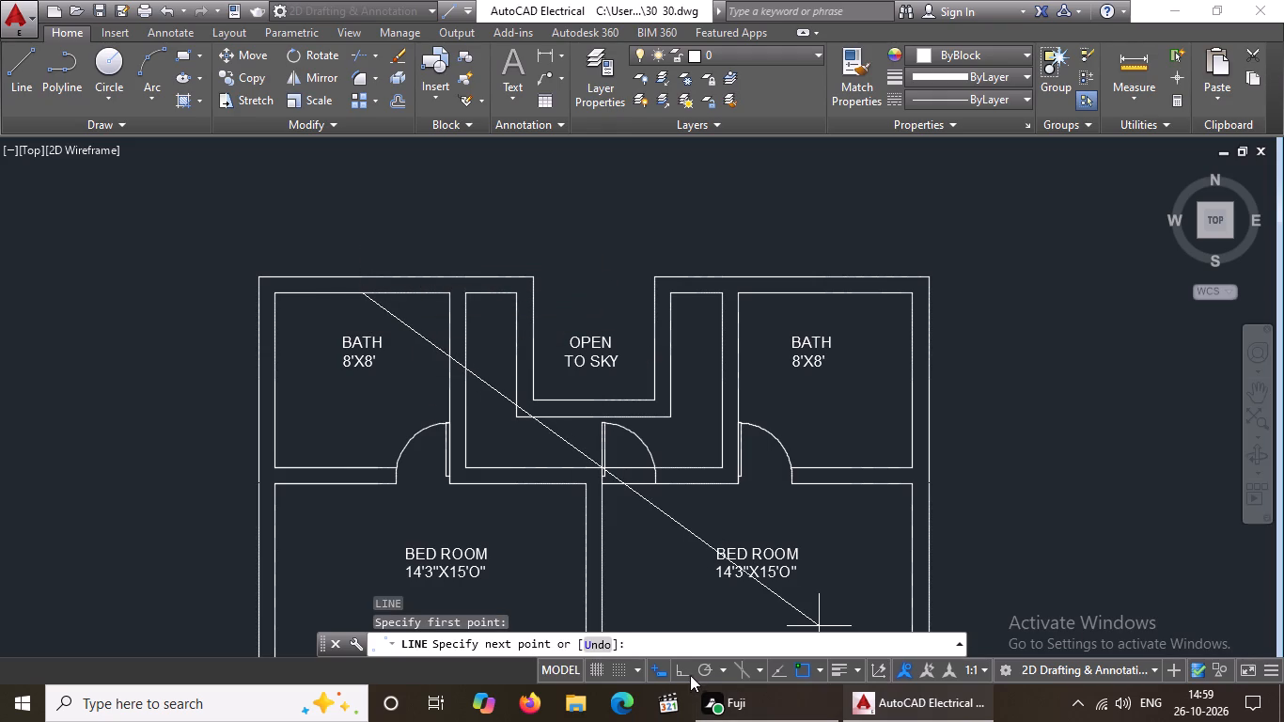
left_click(690, 672)
key("9")
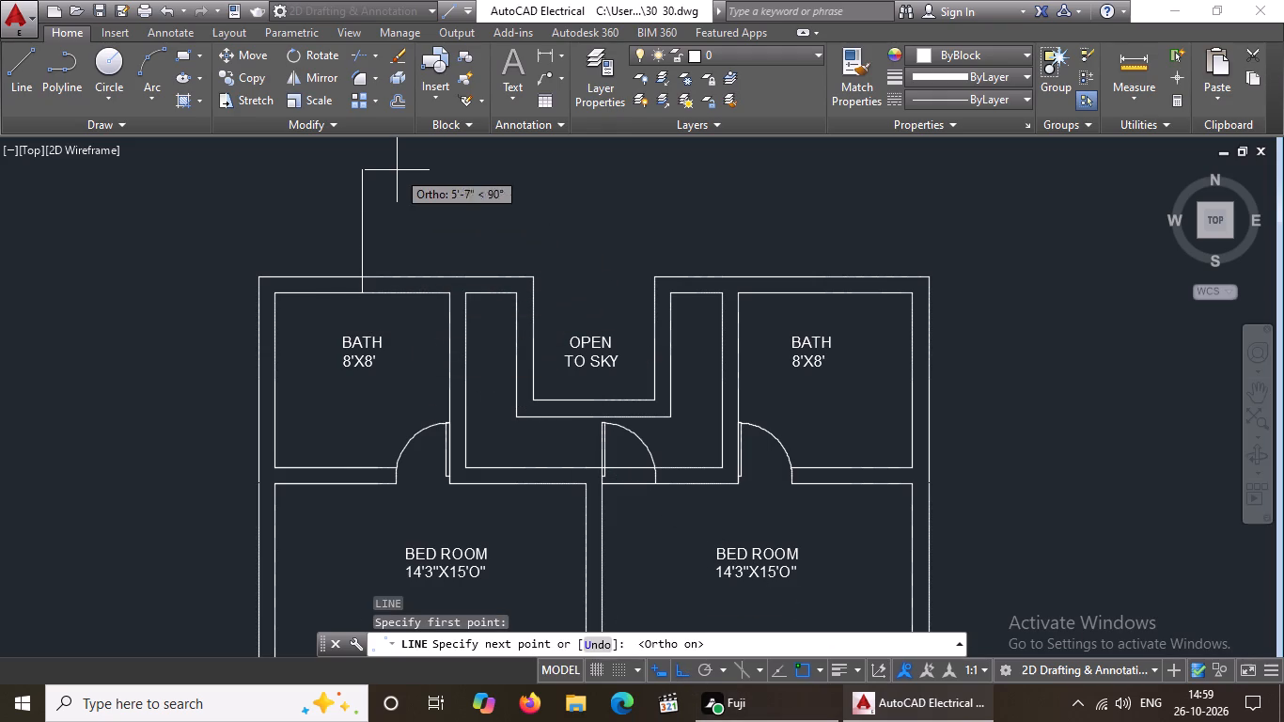
key("shift+quotedbl")
key("Return")
key("Return")
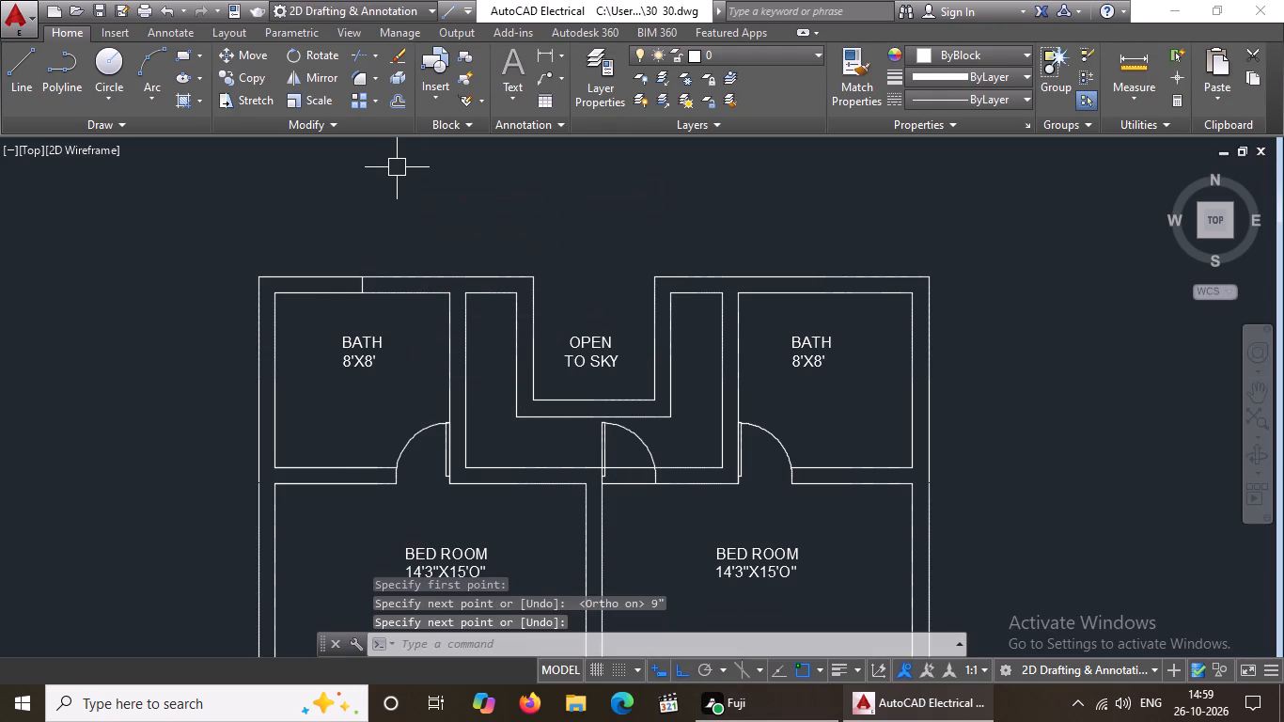
Draw a 9" line north across the wall from the midpoint of the east BATH's north inner wall line.
key("l")
key("Return")
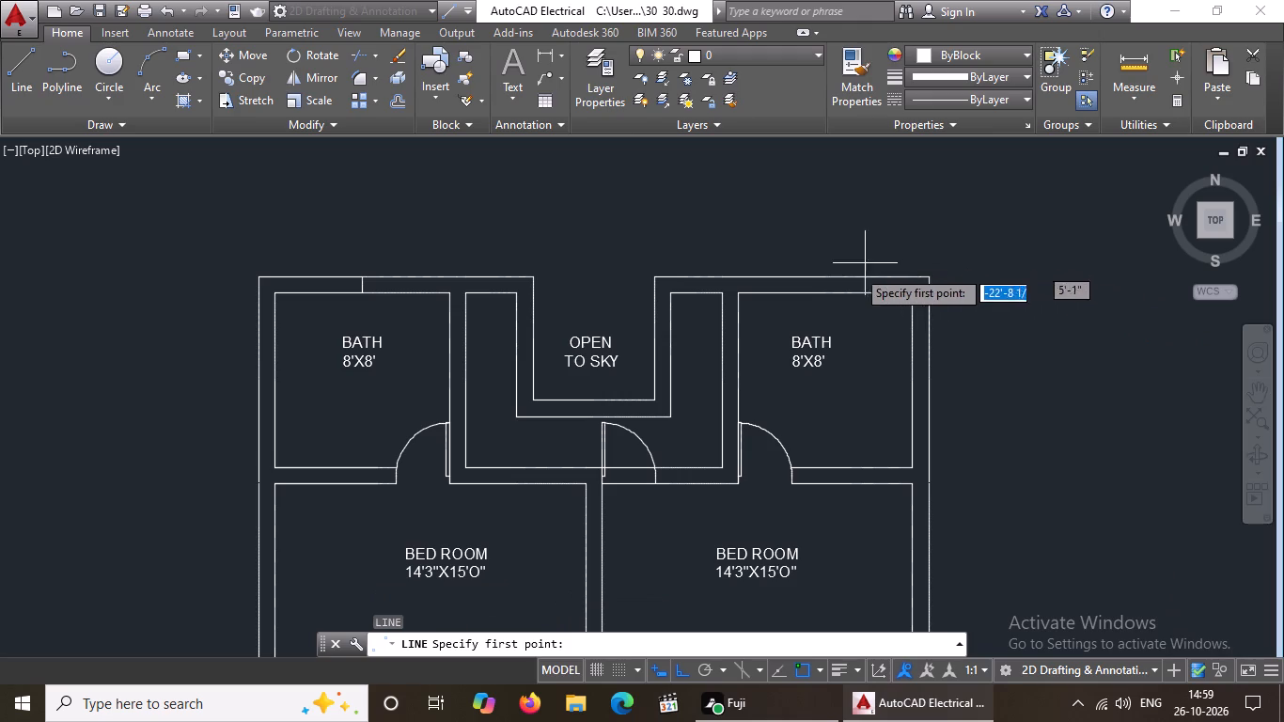
left_click(822, 294)
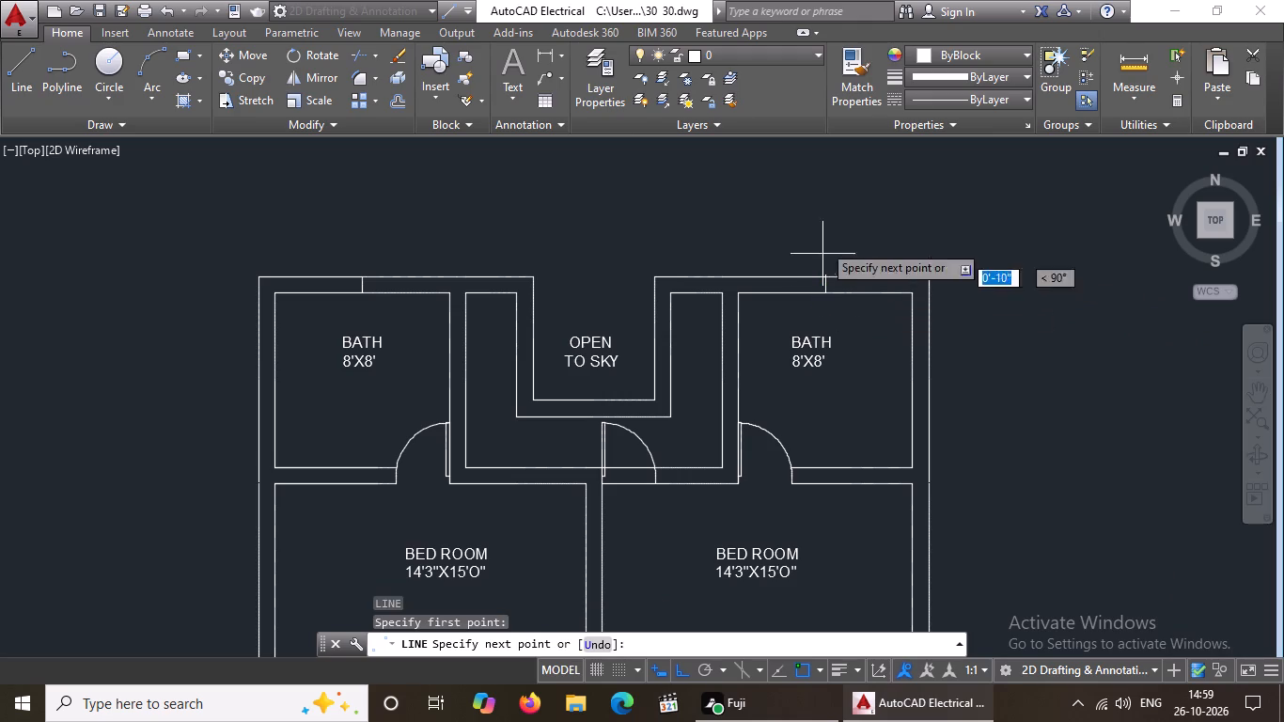
type("9\"")
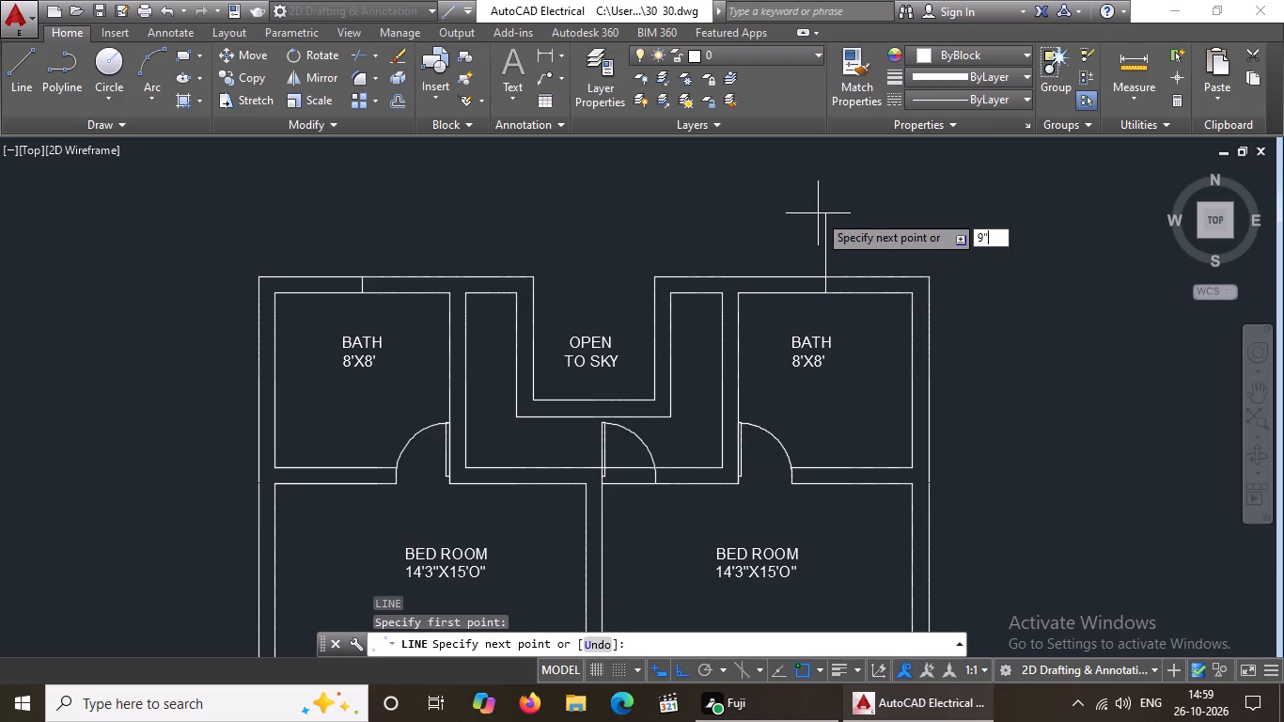
key("Return")
key("Return")
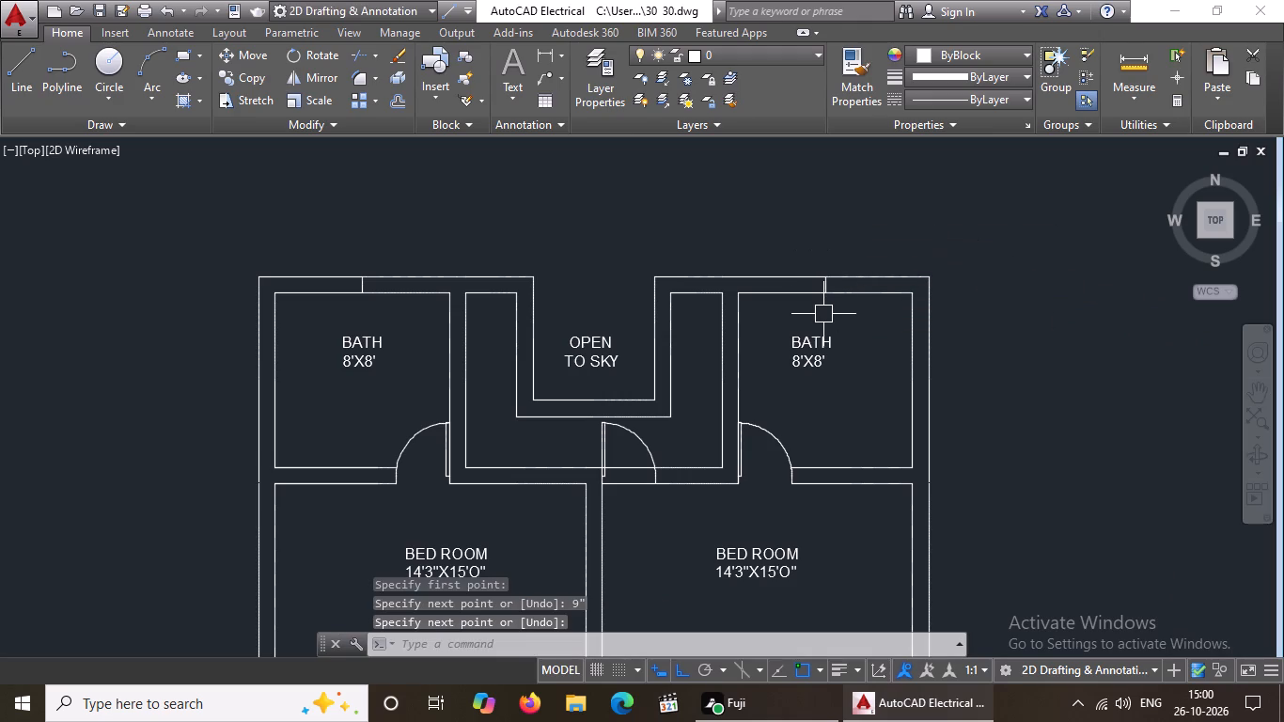
Offset the west BATH's 9" centre line by 1' to both the west and east sides within the north wall.
key("o")
key("Return")
type("1'")
key("Return")
scroll(374, 287, "up", 2)
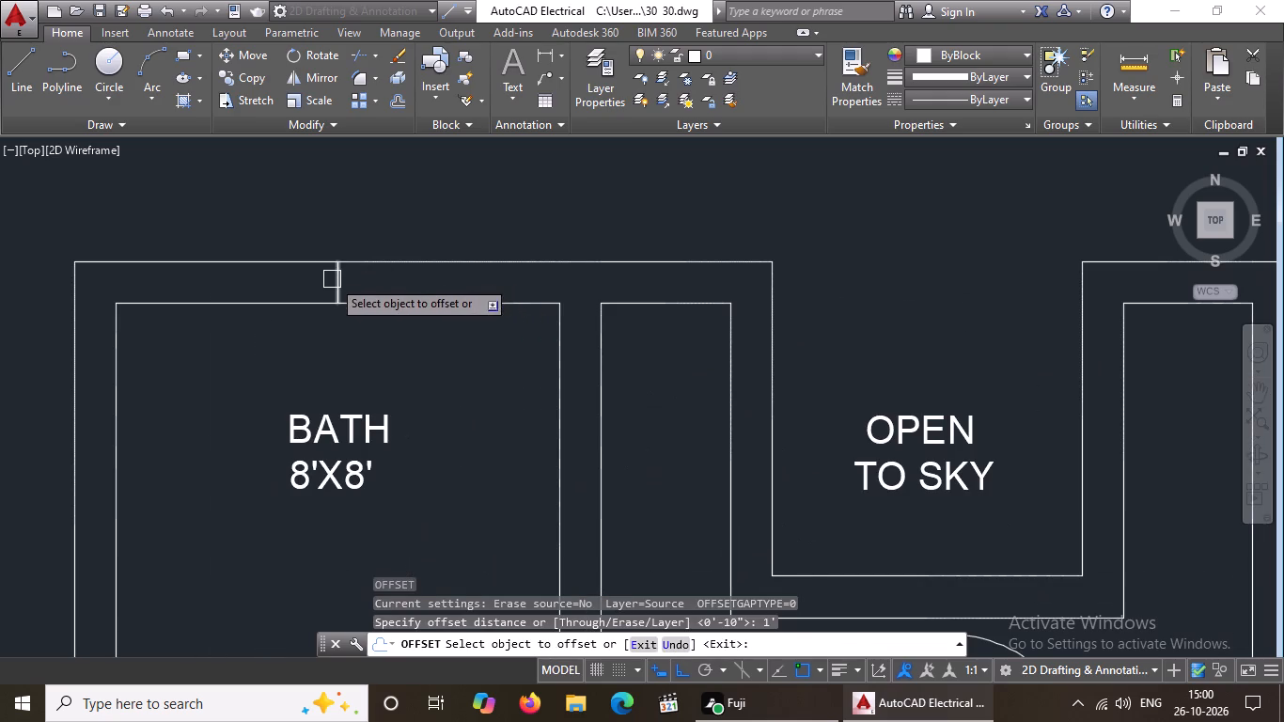
left_click_drag(337, 280, 328, 281)
left_click(151, 280)
left_click_drag(337, 279, 391, 277)
left_click(458, 287)
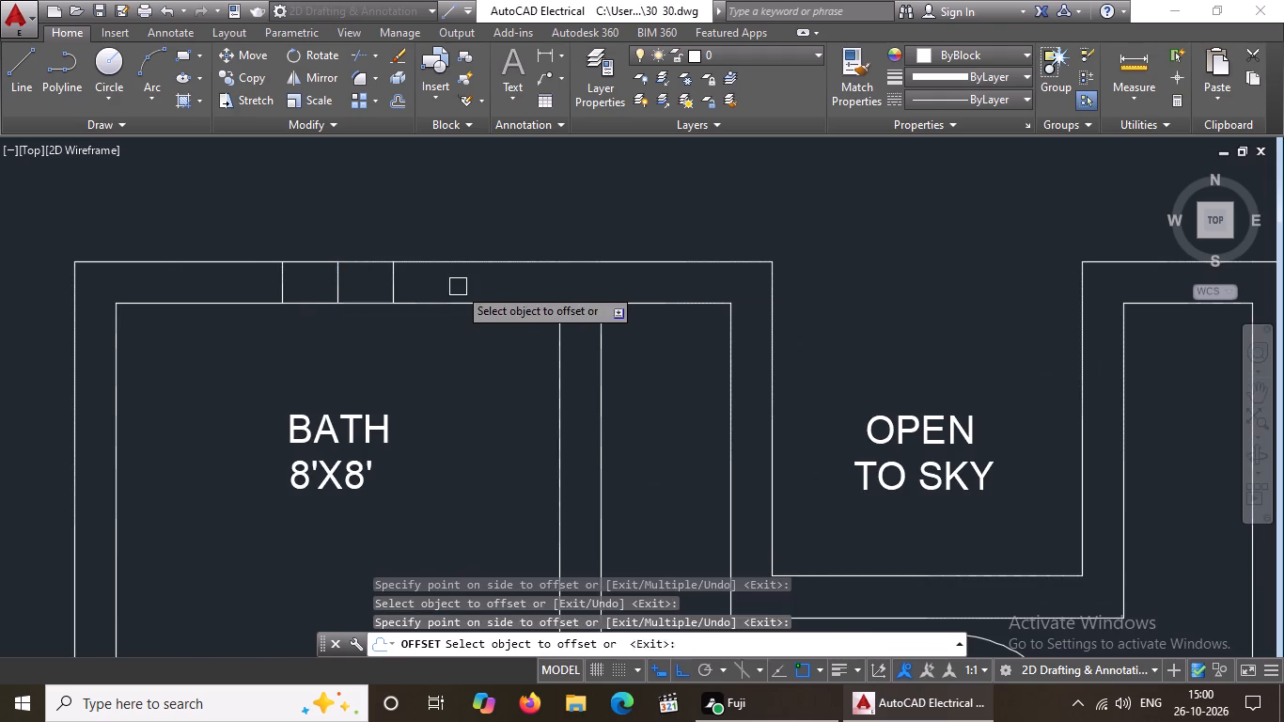
Offset the east BATH's 9" centre line by 1' to both the west and east sides within the north wall.
scroll(458, 287, "down", 1)
scroll(1216, 289, "up", 1)
scroll(1100, 320, "down", 1)
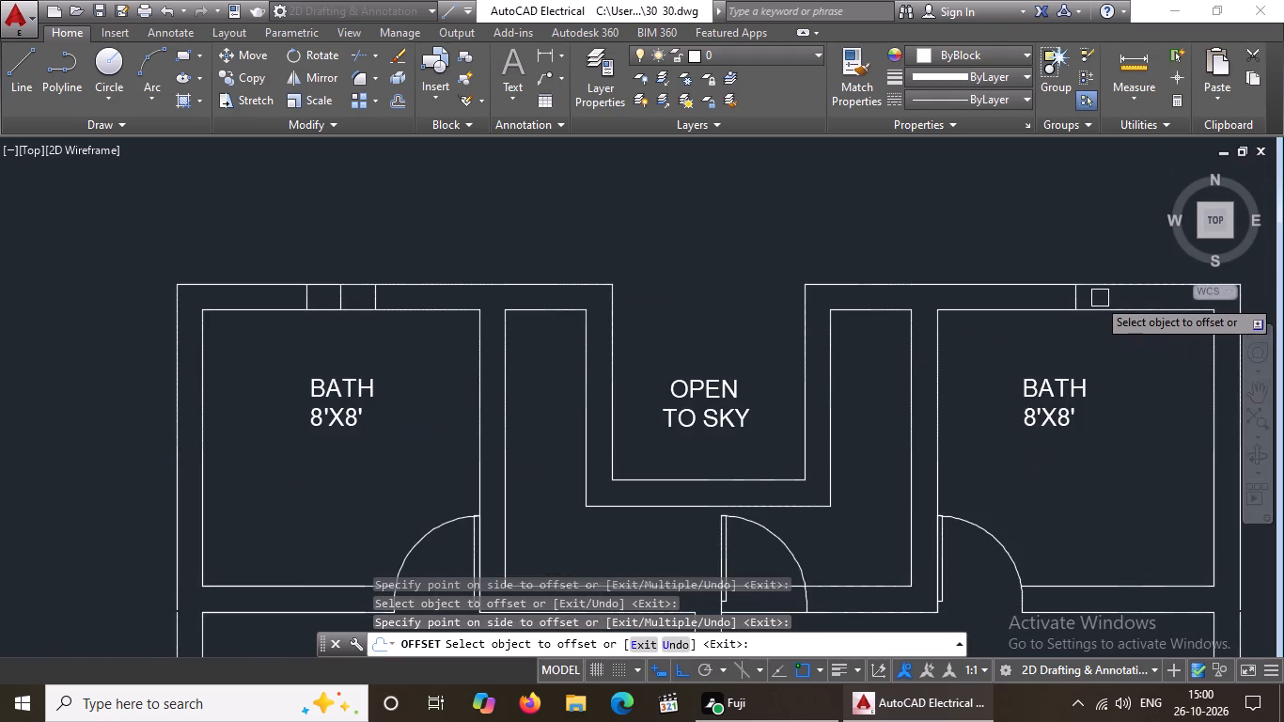
scroll(1093, 298, "up", 2)
left_click(1048, 301)
left_click(801, 291)
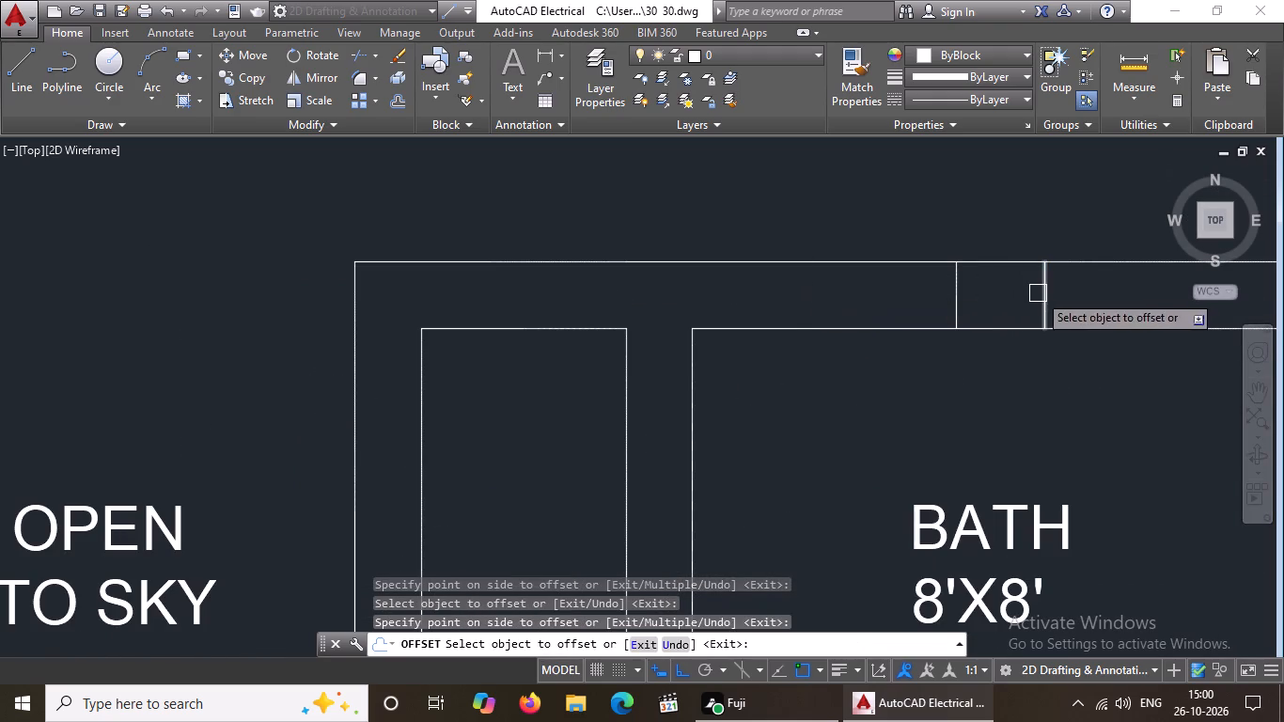
left_click_drag(1038, 293, 1086, 297)
left_click(1096, 298)
scroll(1081, 303, "down", 3)
key("Escape")
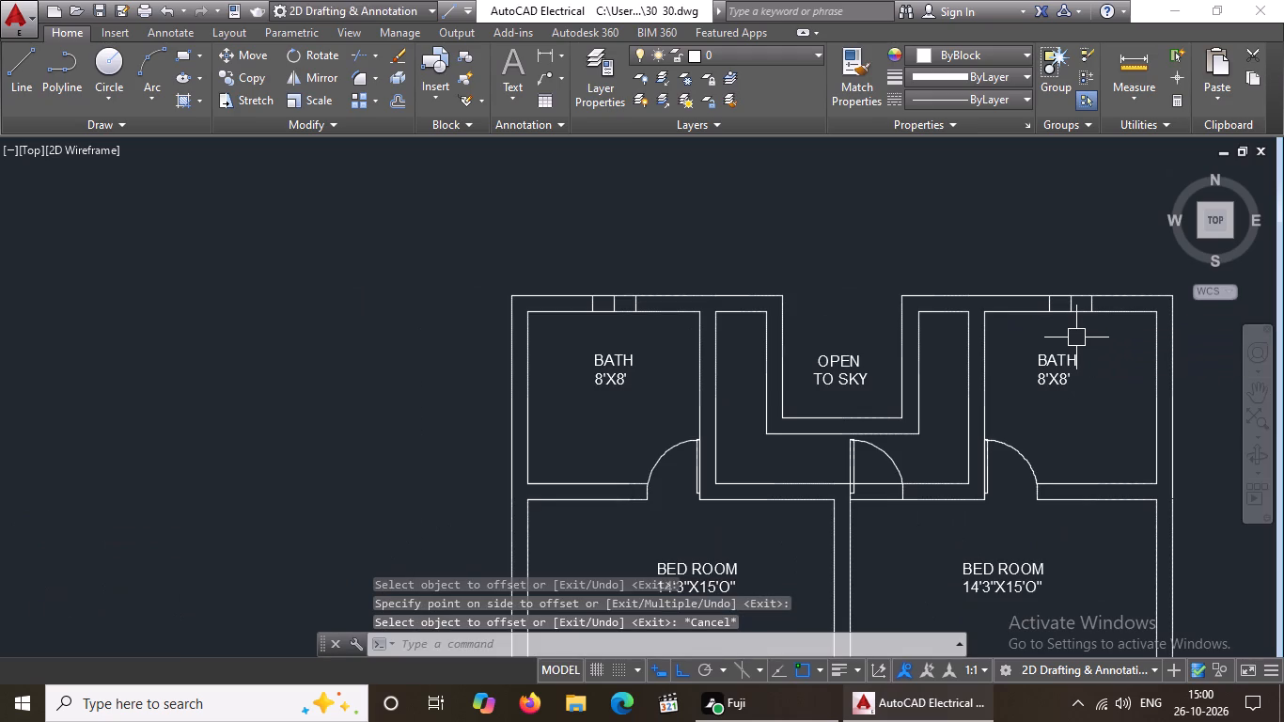
Offset the two side lines of the west BATH window outward by 2" to form its frame.
key("o")
key("Return")
key("2")
key("shift+quotedbl")
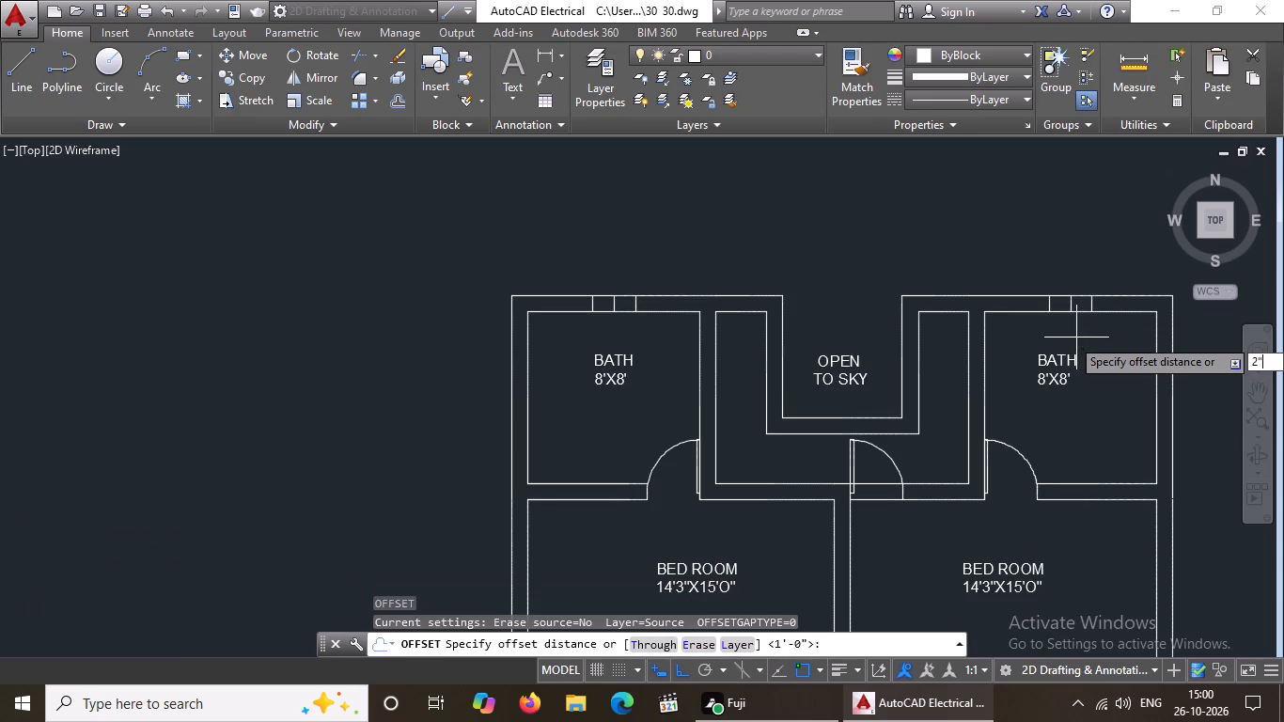
key("Return")
scroll(610, 258, "up", 2)
left_click(551, 369)
left_click_drag(481, 383, 493, 379)
left_click_drag(662, 373, 689, 368)
left_click(775, 375)
Offset the two side lines of the east BATH window outward by 2" to form its frame.
scroll(706, 358, "down", 3)
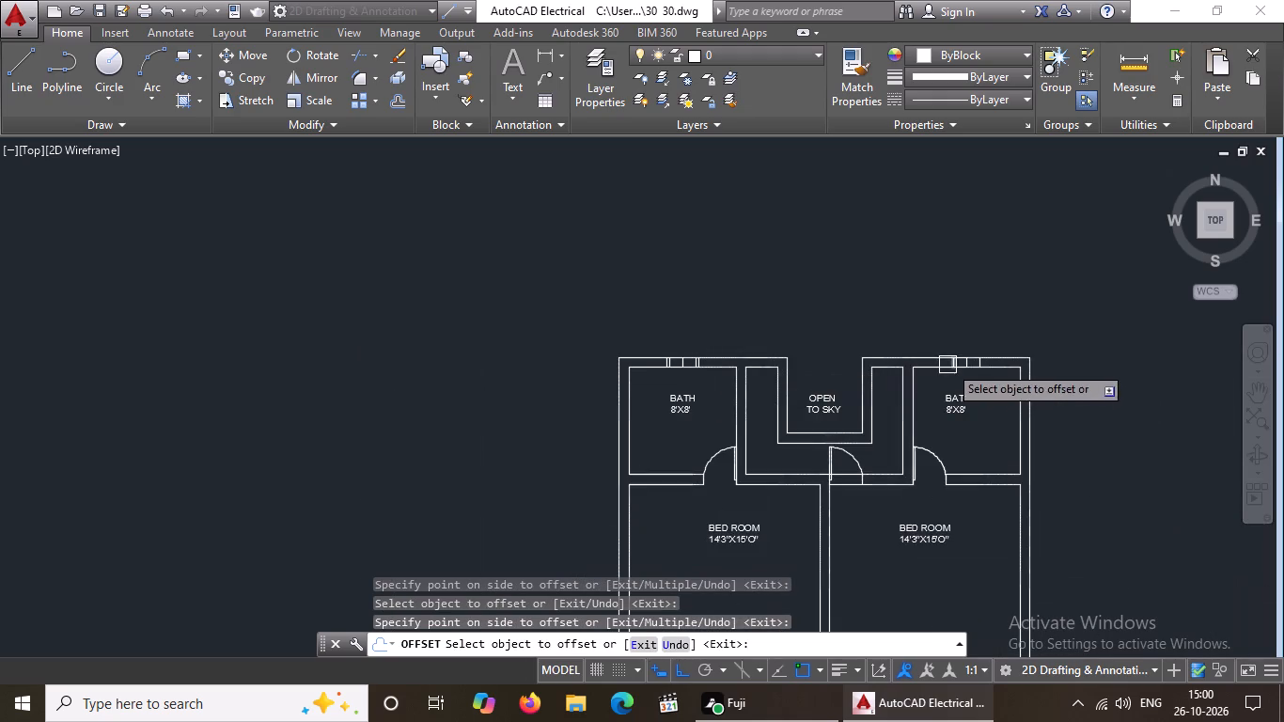
scroll(948, 365, "up", 3)
left_click(958, 353)
left_click_drag(844, 362, 936, 348)
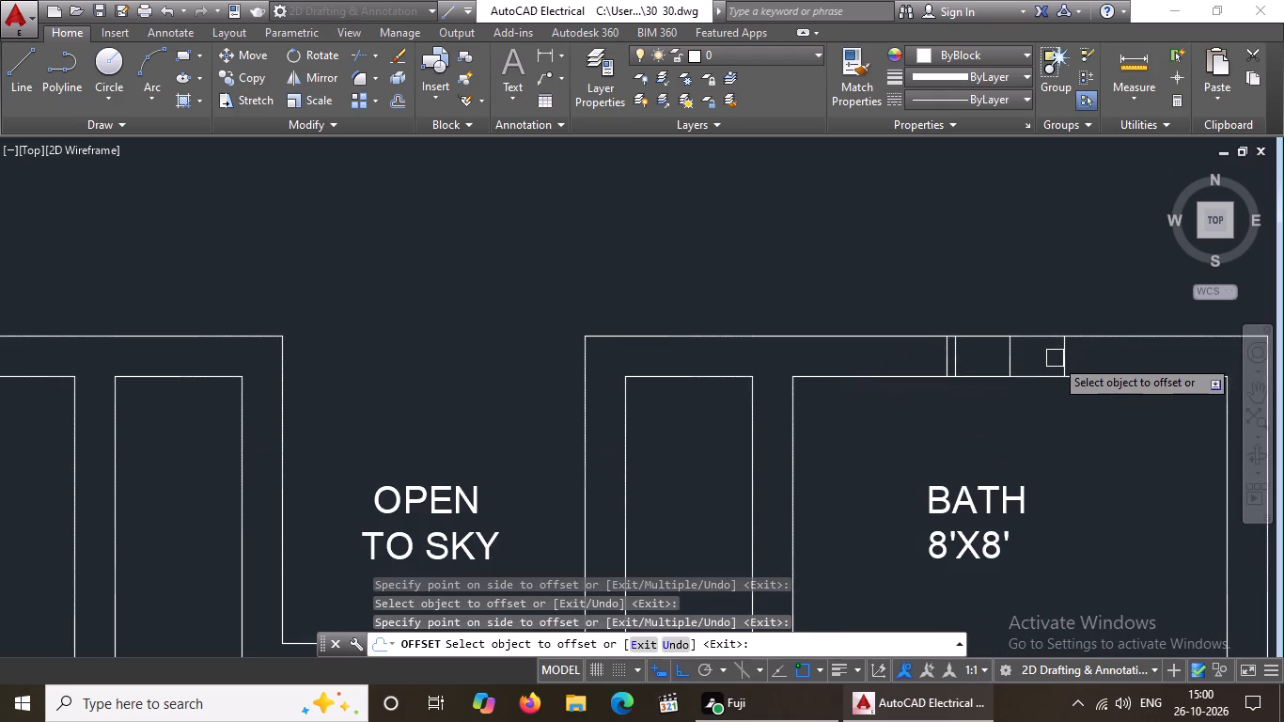
left_click(1066, 353)
left_click(1106, 354)
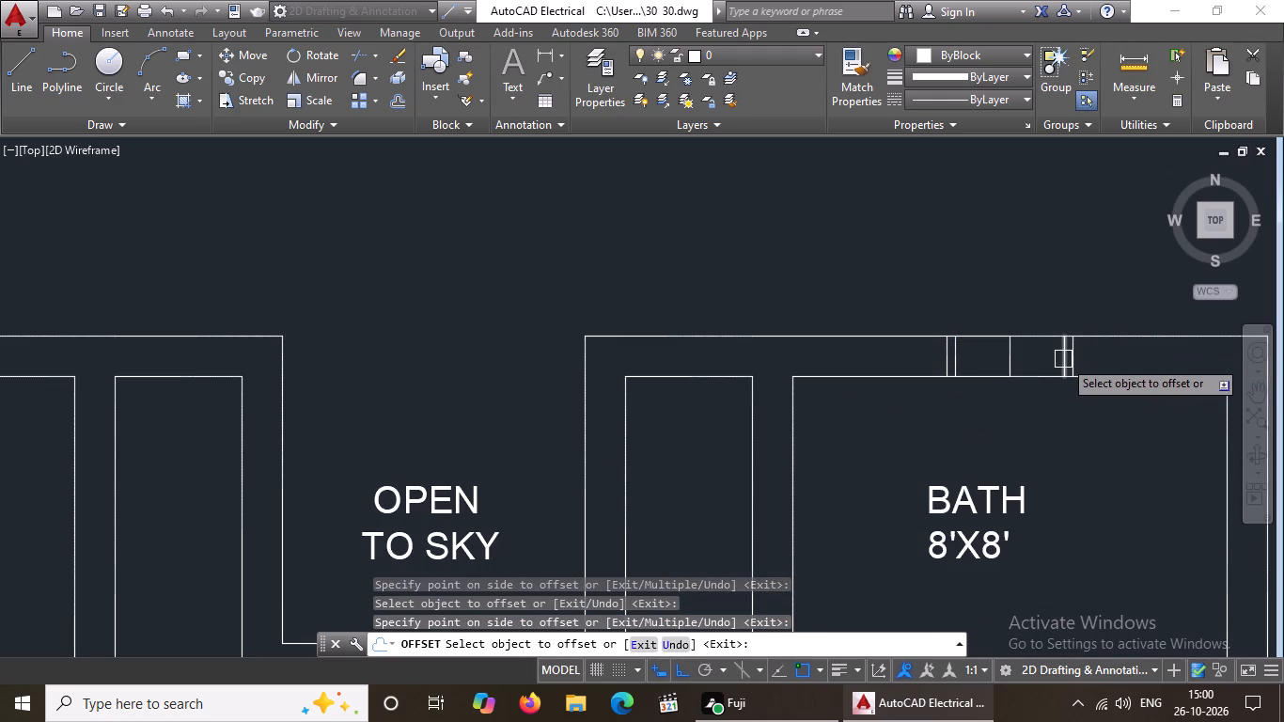
scroll(1024, 366, "down", 2)
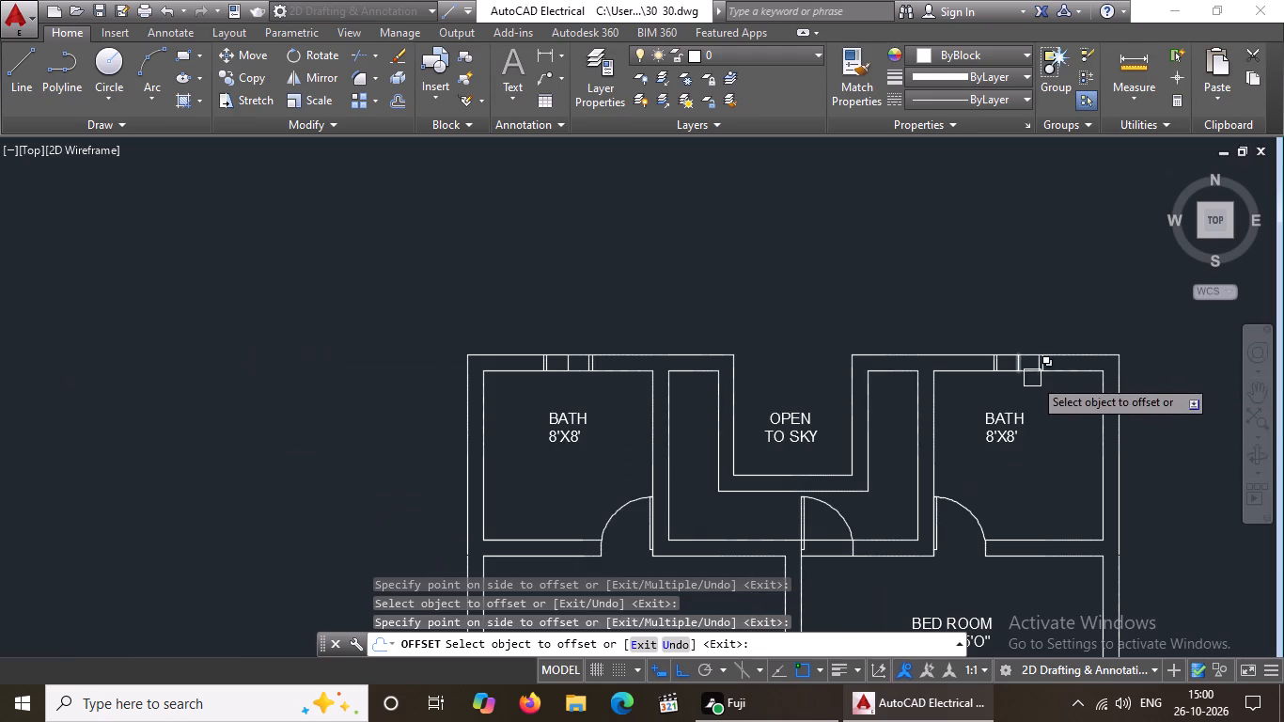
scroll(1100, 353, "up", 2)
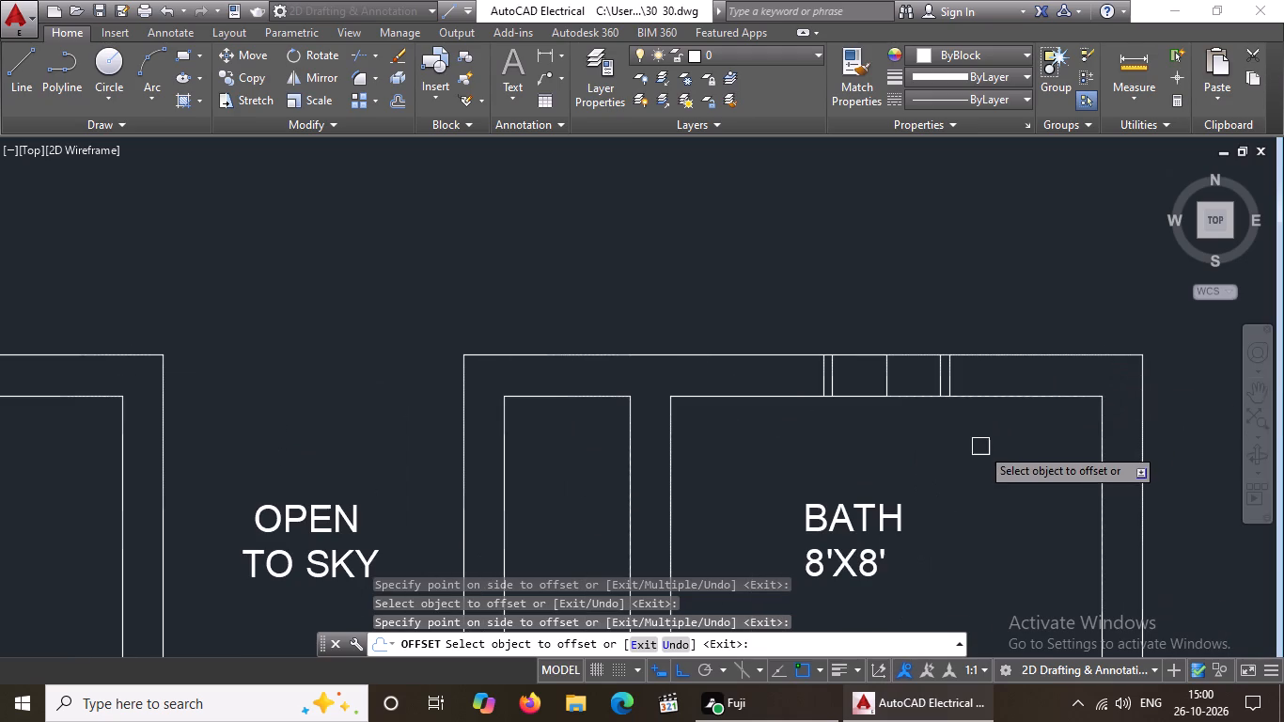
key("Escape")
Draw a horizontal line across the east BATH window between the midpoints of its two inner frame lines.
key("l")
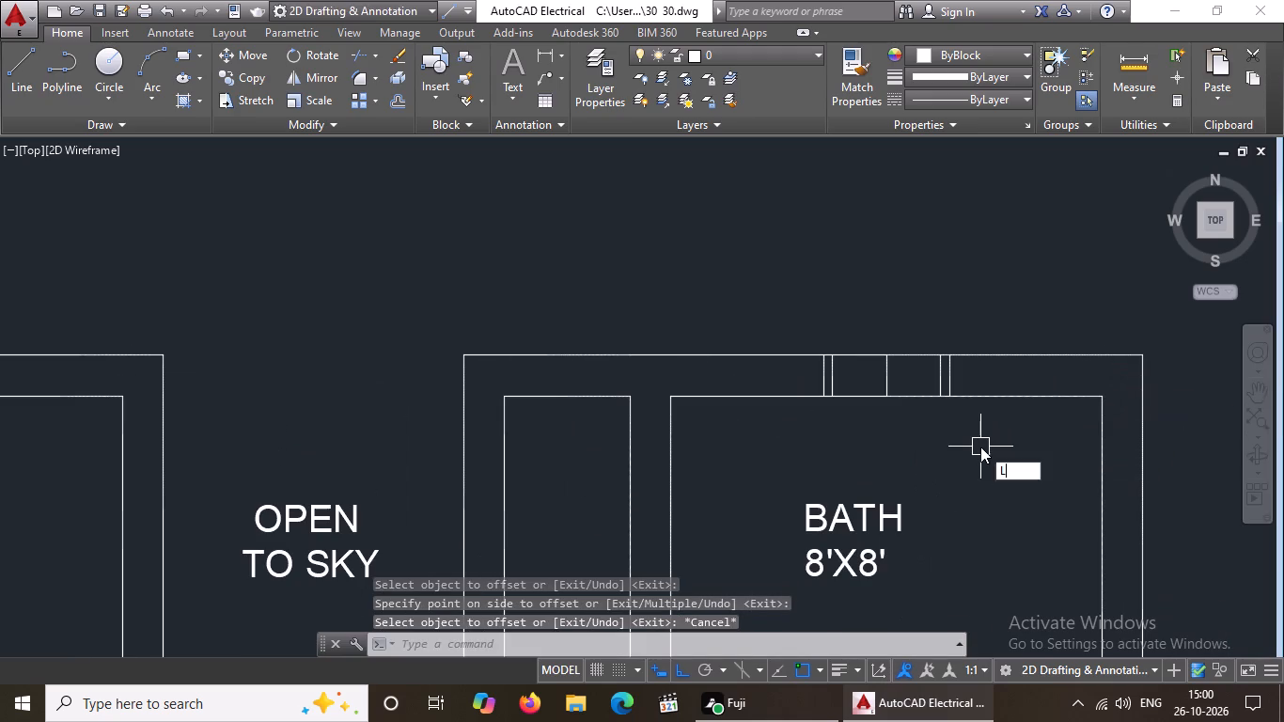
key("Return")
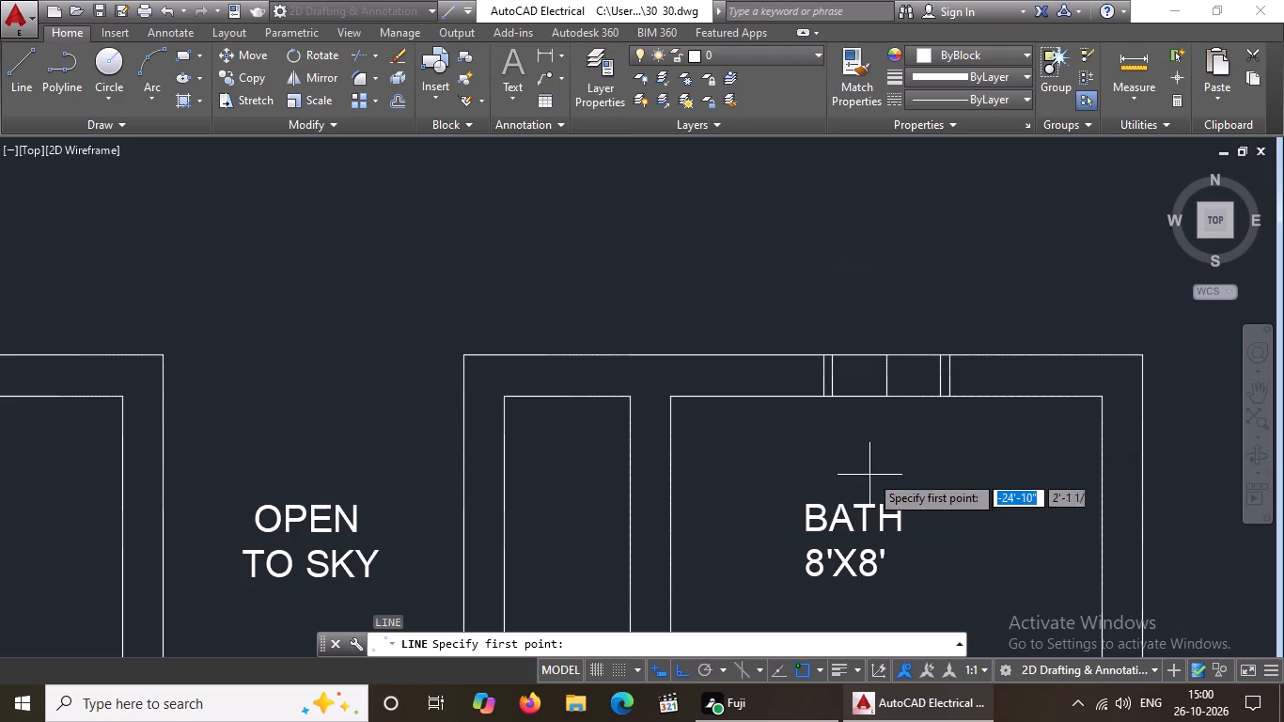
left_click(832, 379)
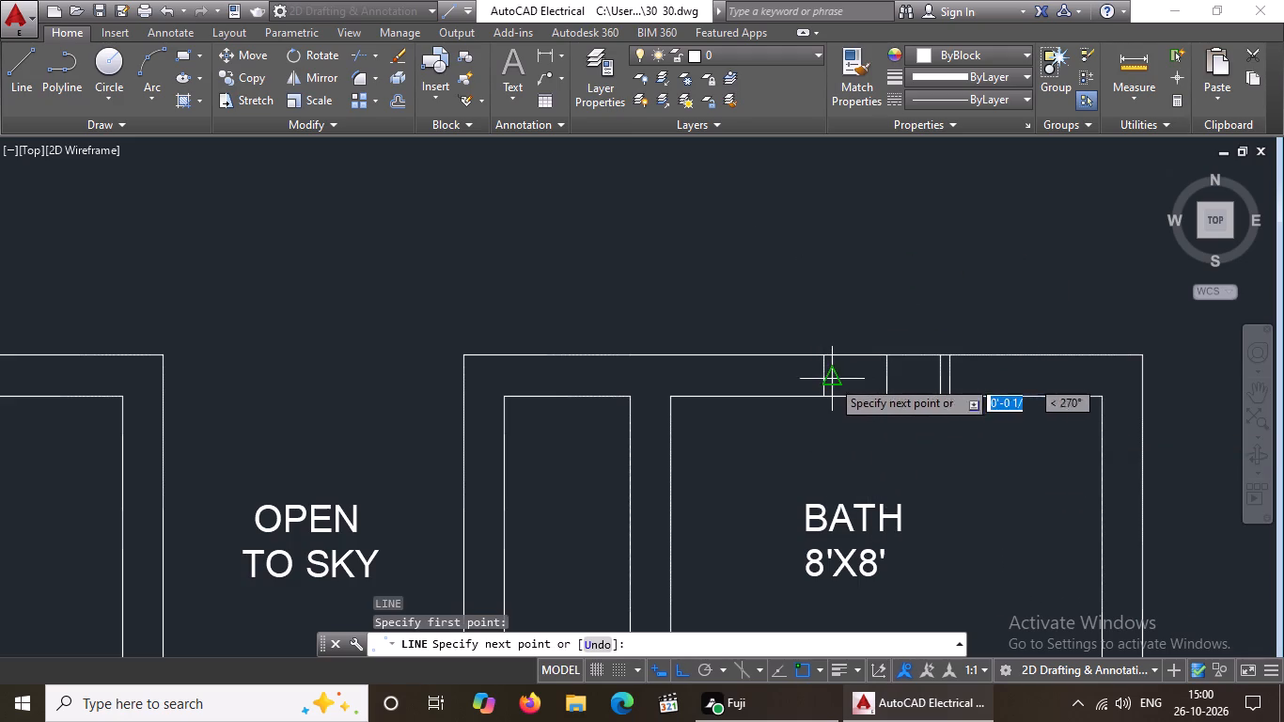
left_click(938, 377)
key("Escape")
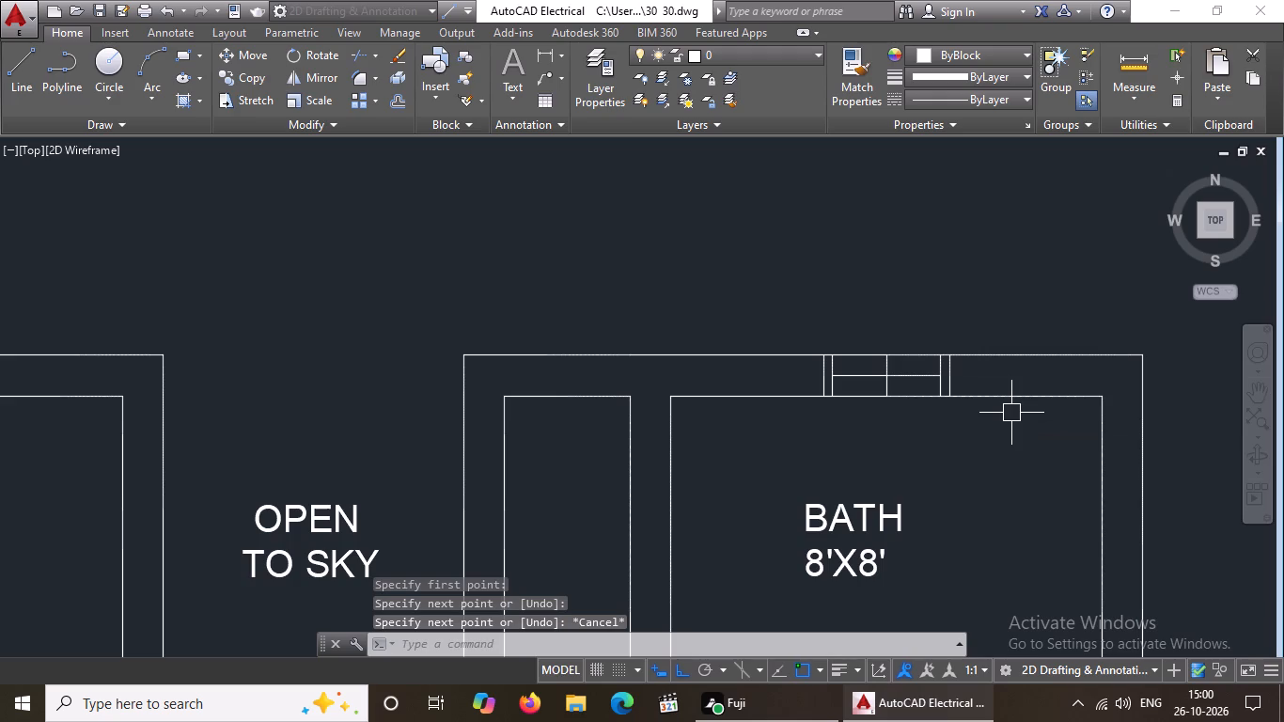
Draw a horizontal line across the west BATH window between the midpoints of its two inner frame lines.
key("l")
key("Return")
scroll(1011, 413, "up", 1)
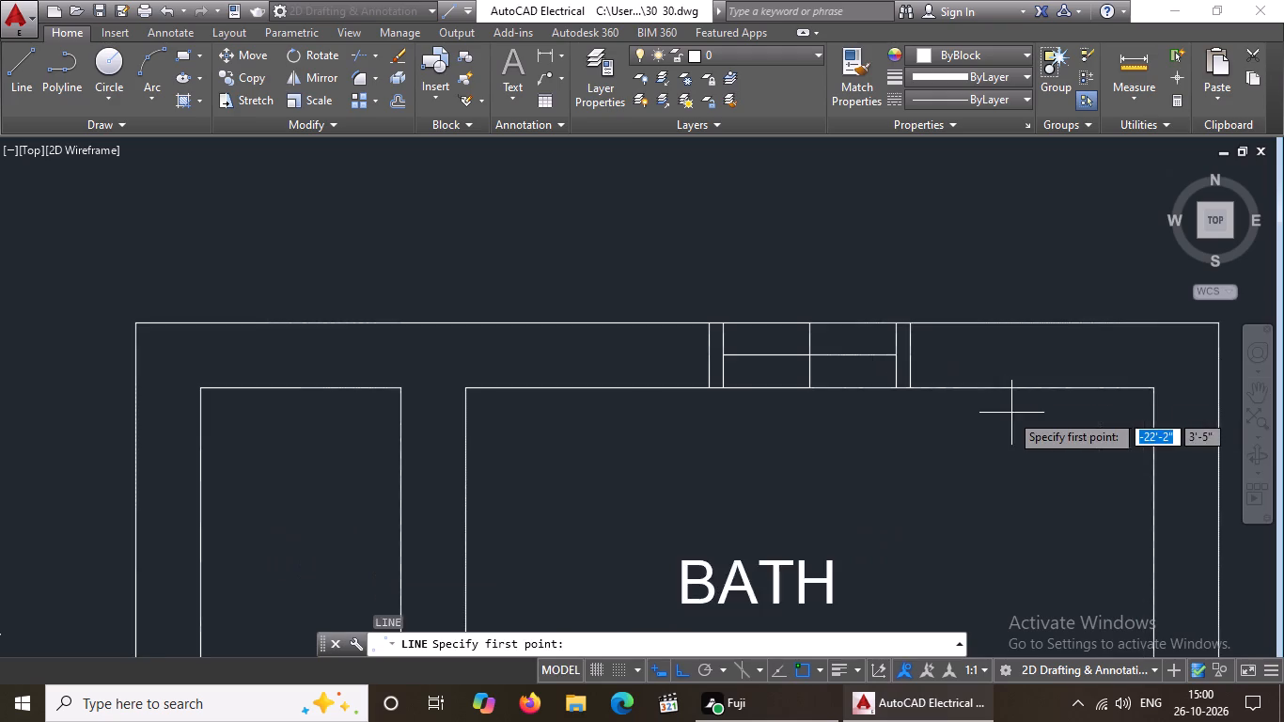
scroll(836, 343, "down", 3)
scroll(345, 333, "up", 2)
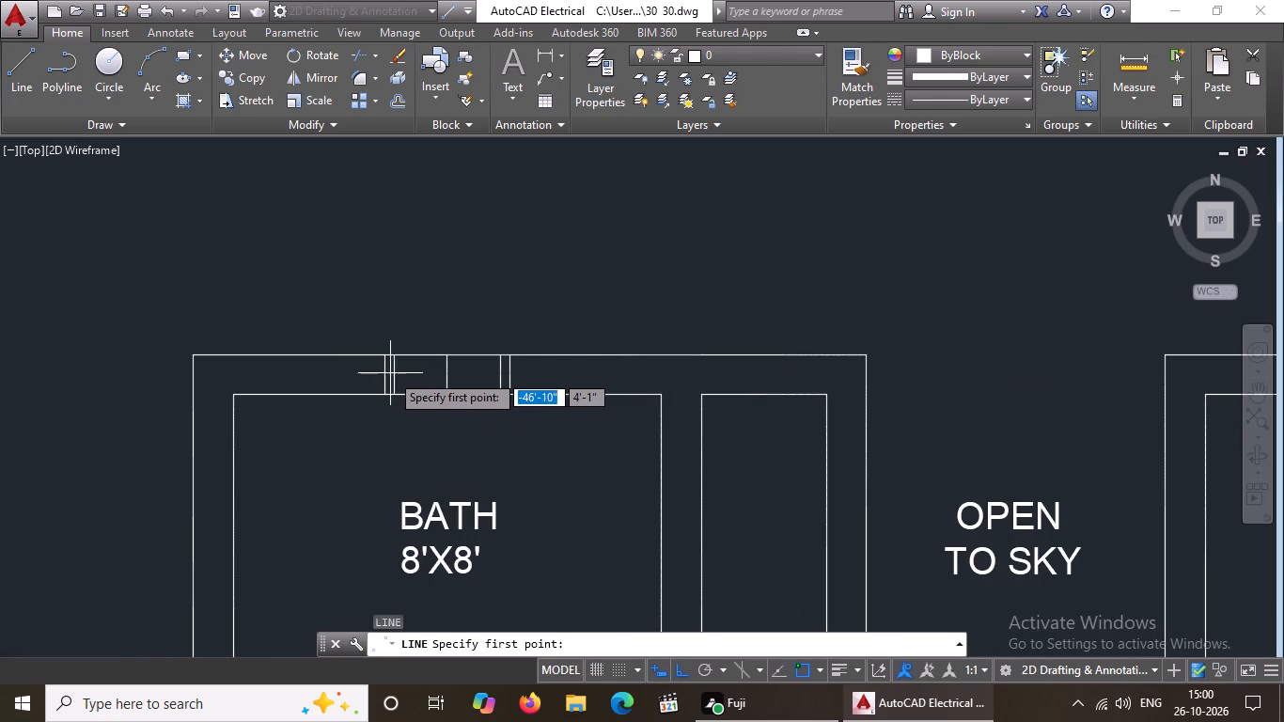
left_click(390, 381)
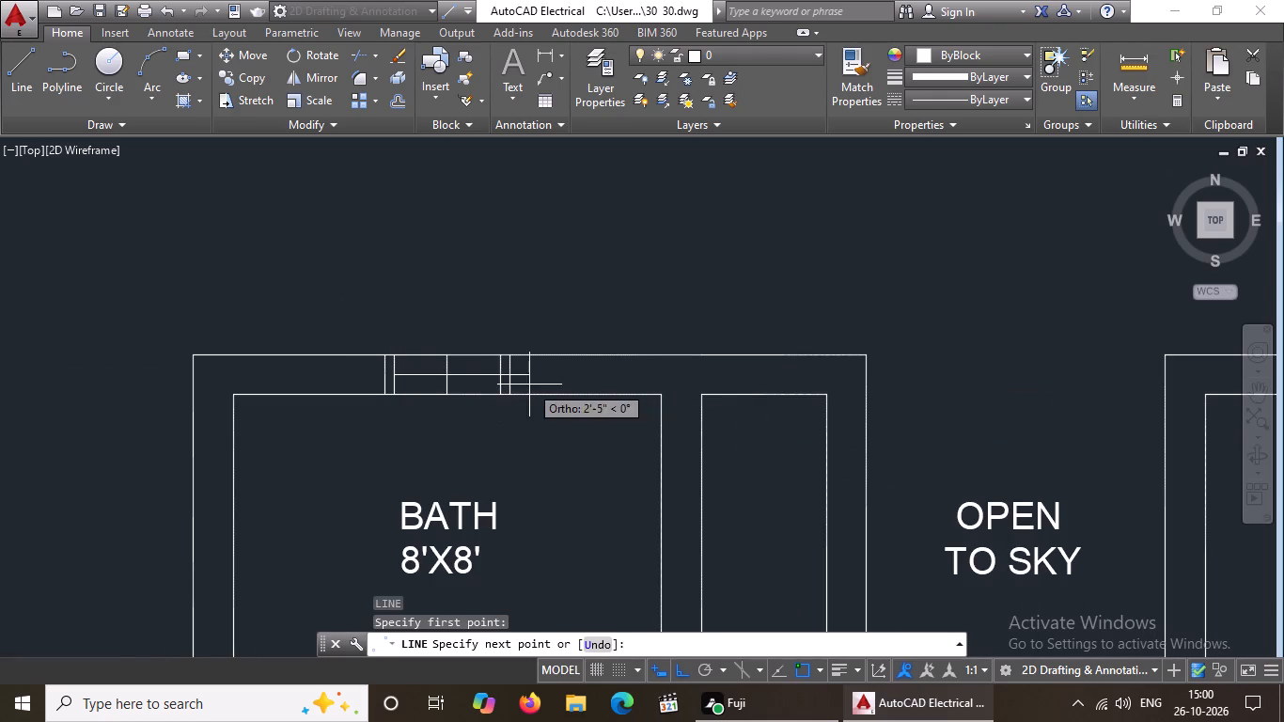
scroll(499, 379, "up", 2)
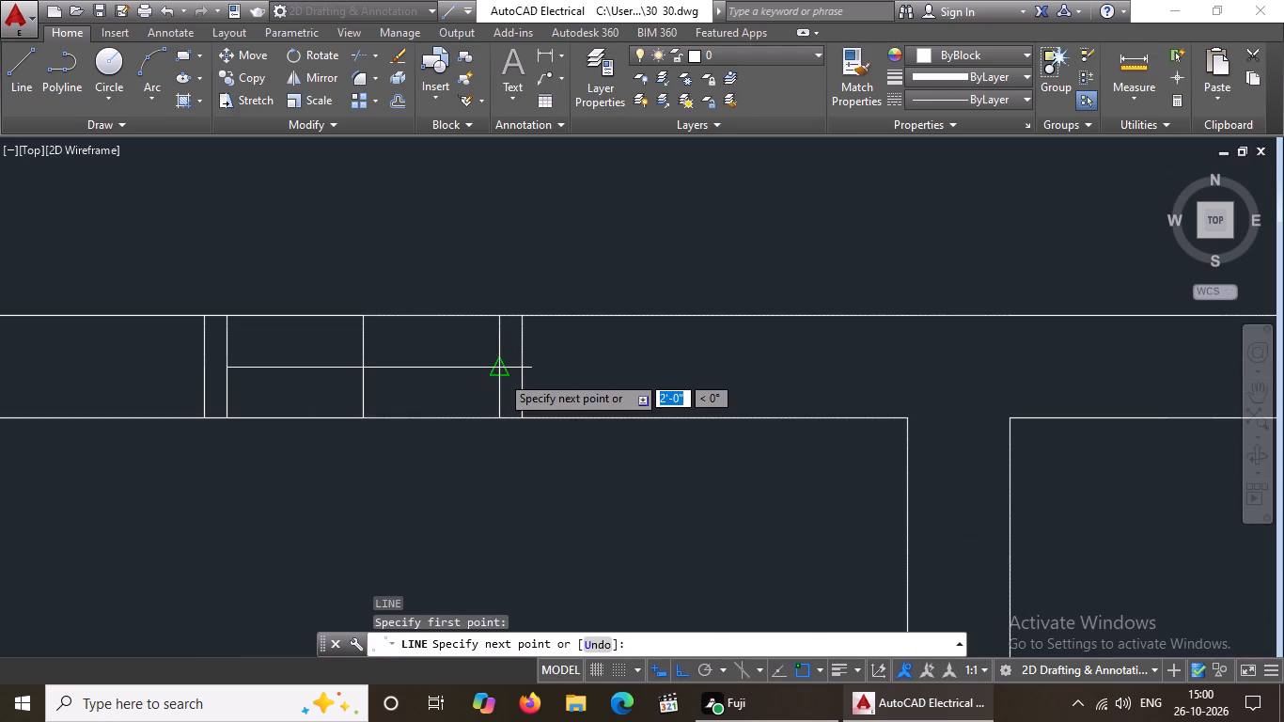
left_click(500, 374)
key("Escape")
Offset the west BATH window's horizontal centre line by 1" to both the north and south sides.
key("o")
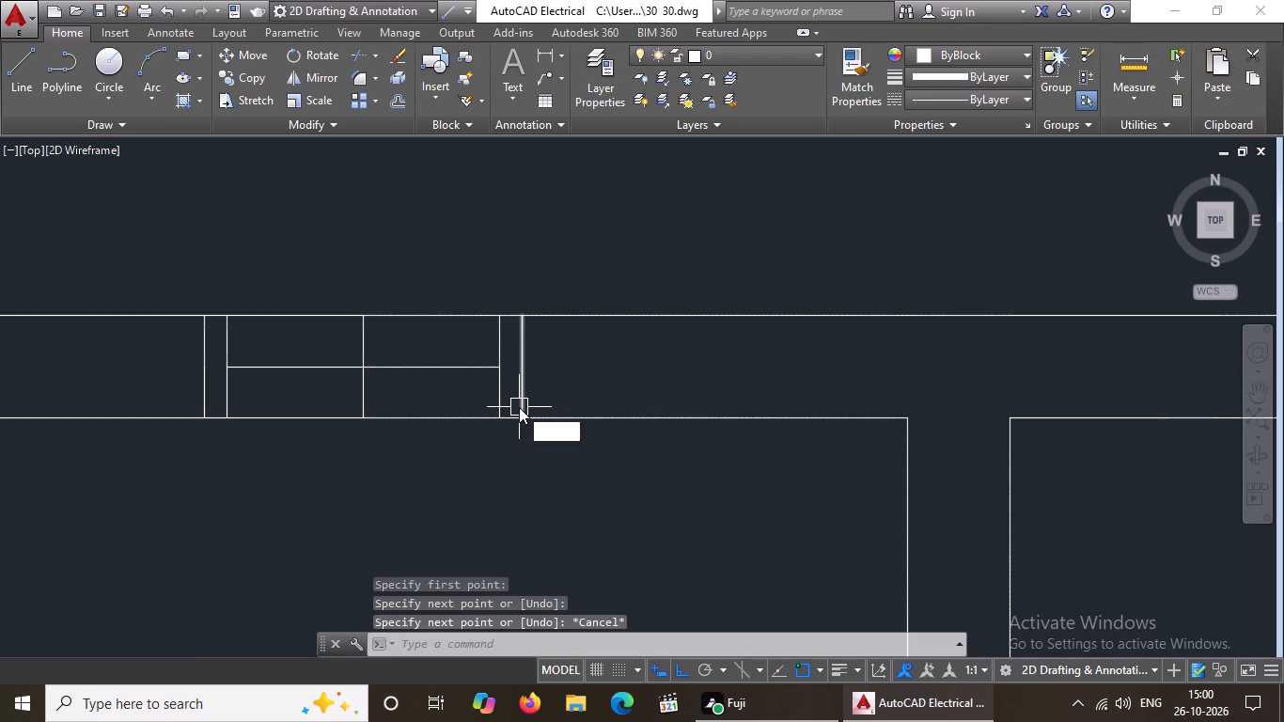
key("Return")
key("1")
key("shift+quotedbl")
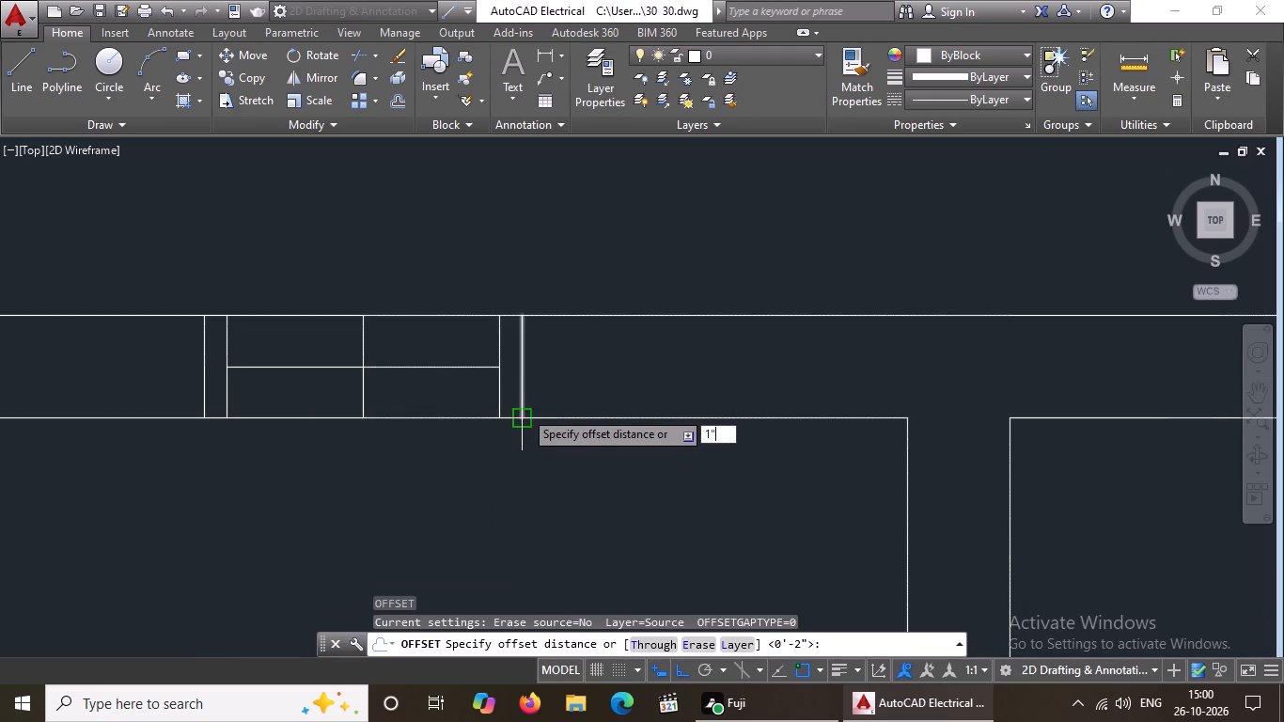
key("Return")
left_click(437, 368)
left_click(446, 331)
left_click(437, 370)
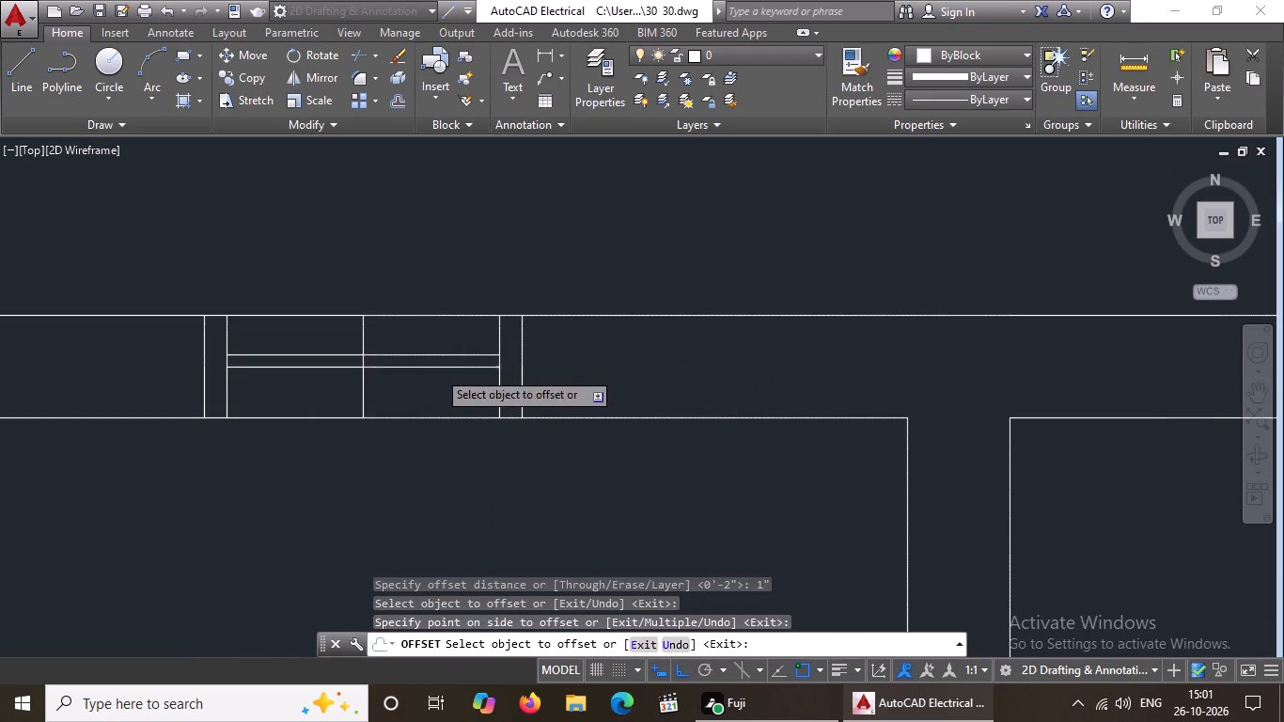
left_click(431, 390)
Offset the east BATH window's horizontal centre line by 1" to both the north and south sides.
scroll(446, 377, "down", 3)
scroll(1030, 393, "down", 1)
scroll(1118, 377, "up", 5)
left_click_drag(1079, 382, 1080, 372)
left_click(1092, 307)
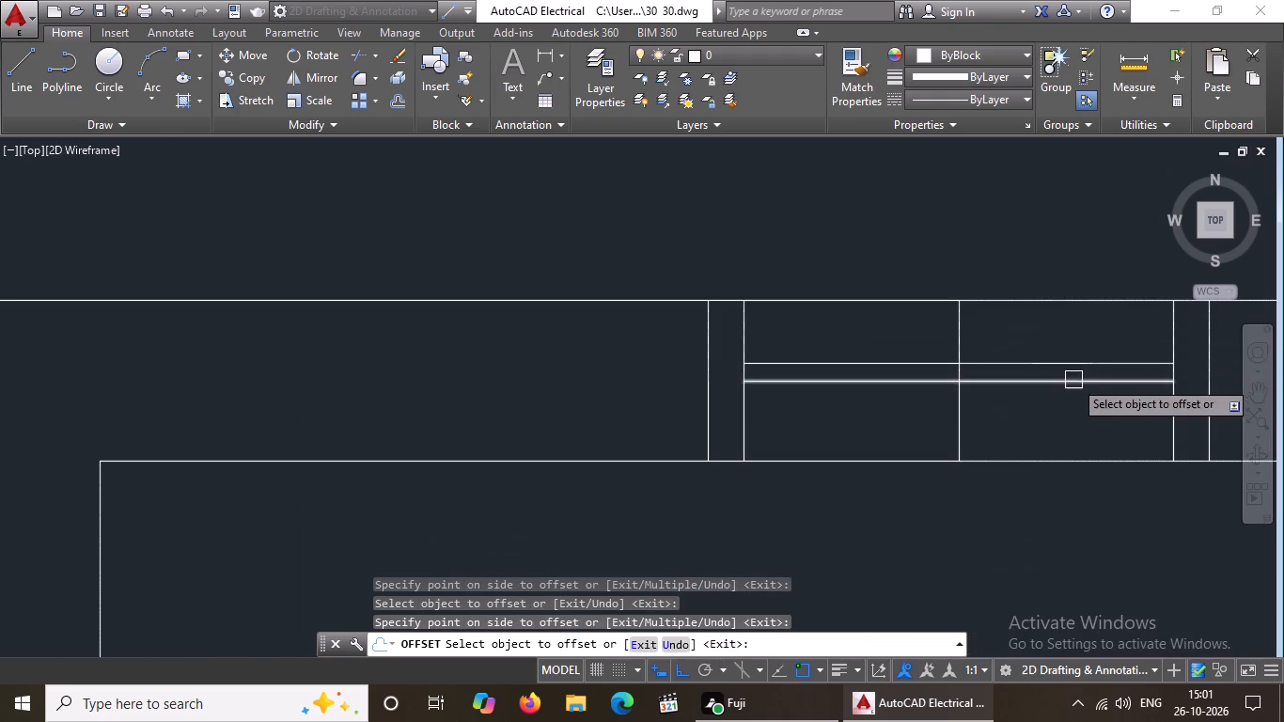
left_click(1073, 380)
left_click(1070, 438)
key("Escape")
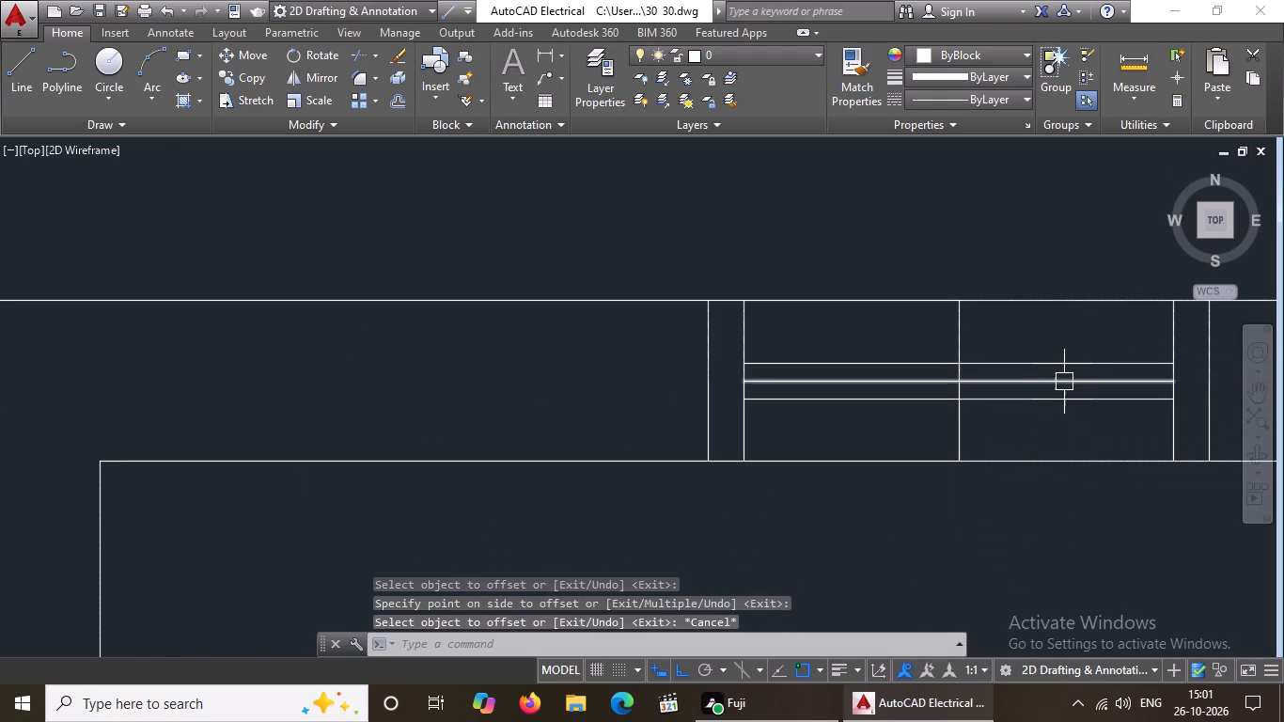
Erase the original horizontal centre line between the two offset lines in both the east and west BATH windows.
left_click(1064, 381)
key("Delete")
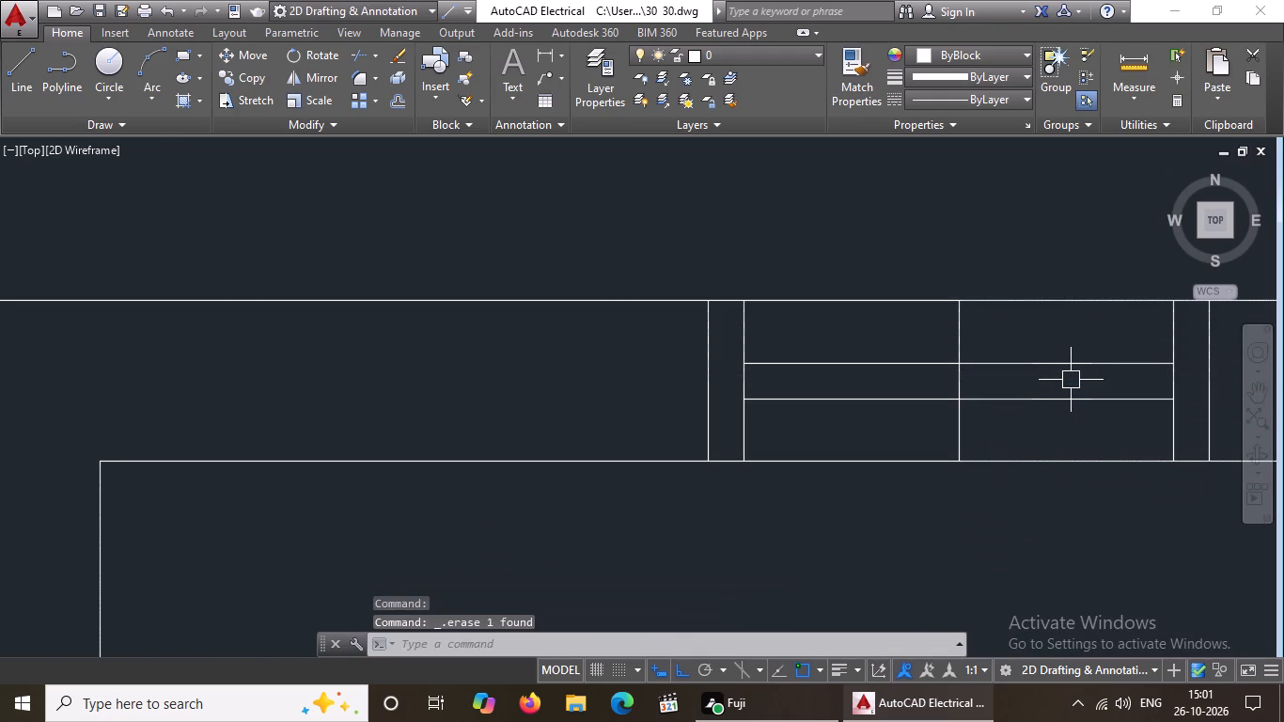
scroll(1076, 376, "down", 4)
scroll(337, 385, "up", 4)
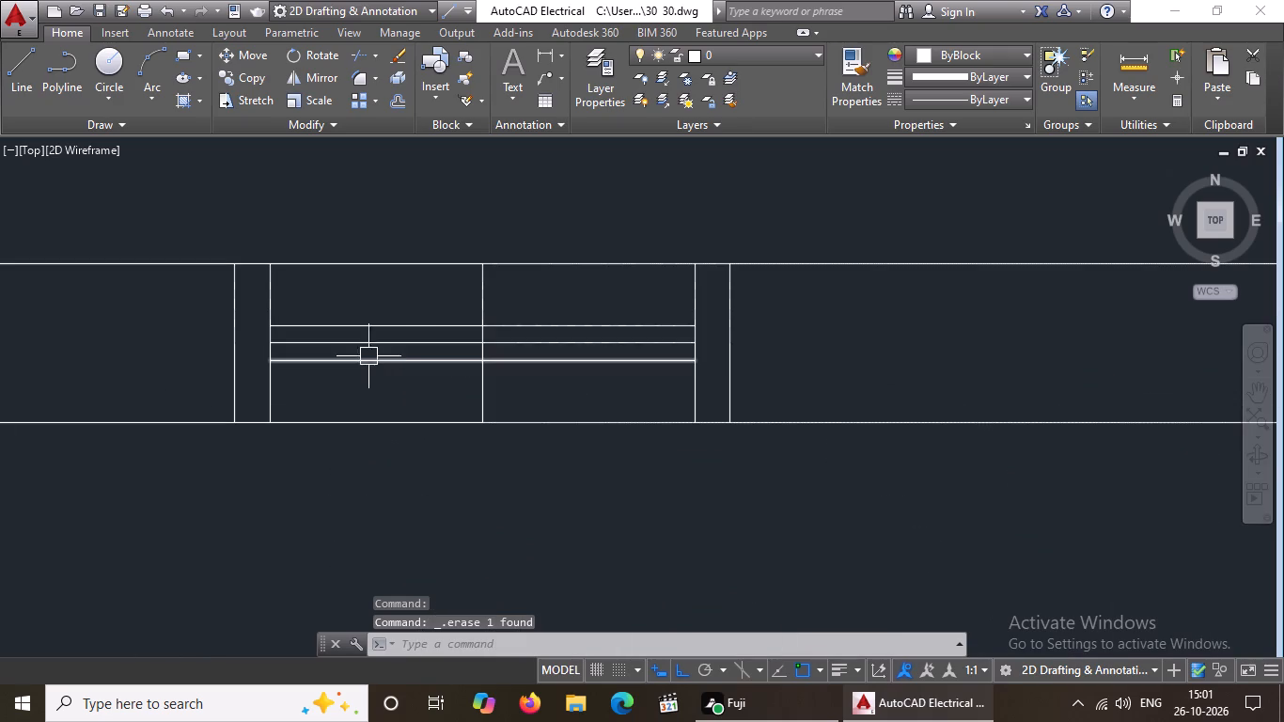
left_click(375, 347)
key("Delete")
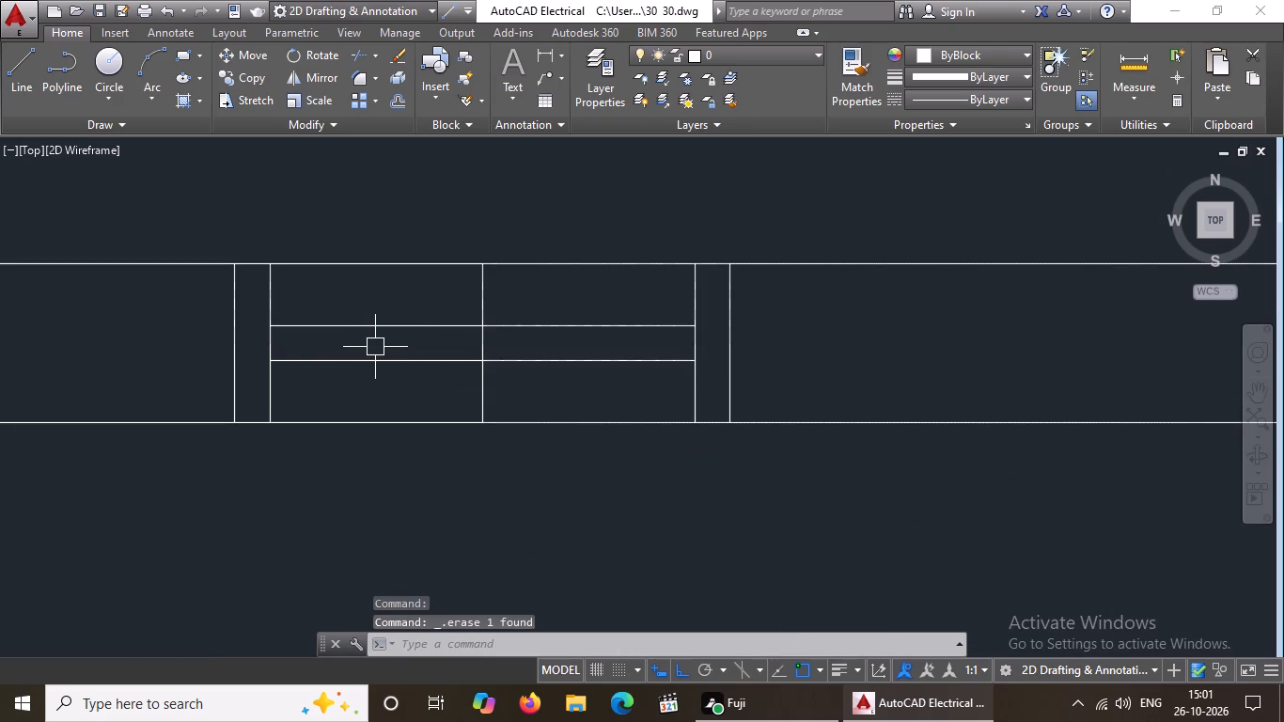
Draw lines from the west BATH window's outer northeast corner, 5" east along the wall and 1' north.
key("l")
key("Return")
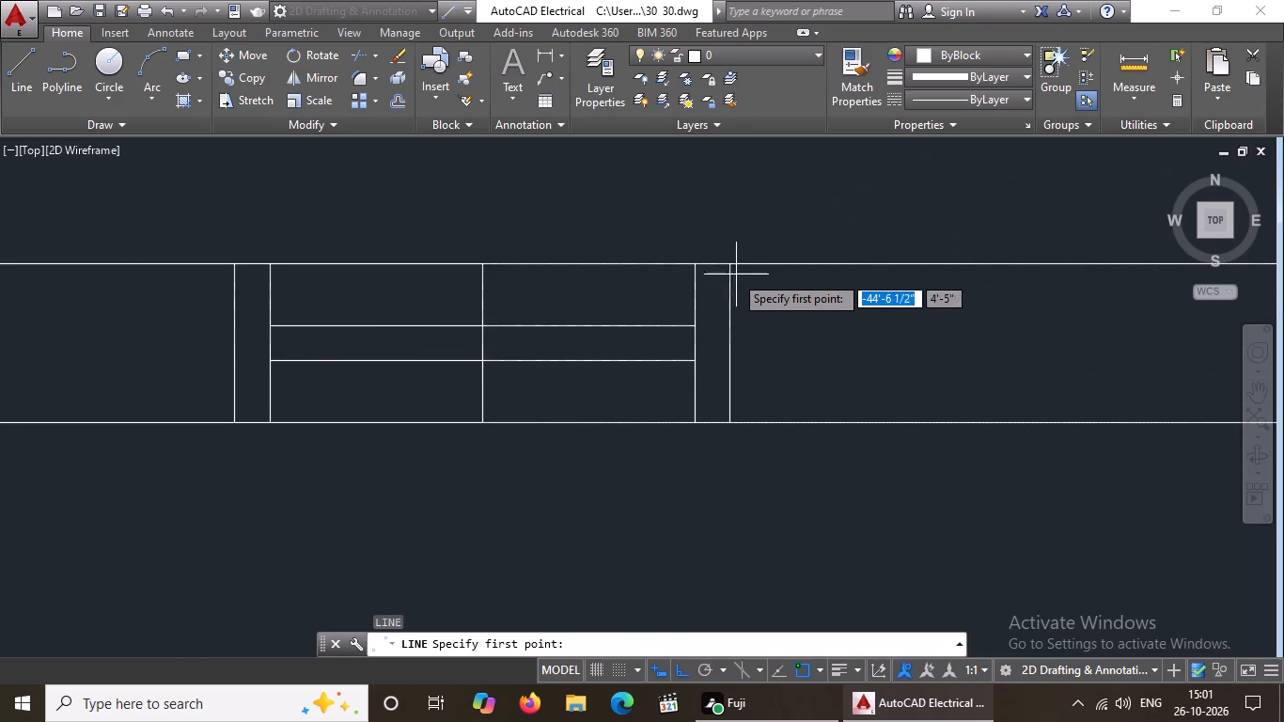
left_click_drag(727, 266, 741, 262)
key("5")
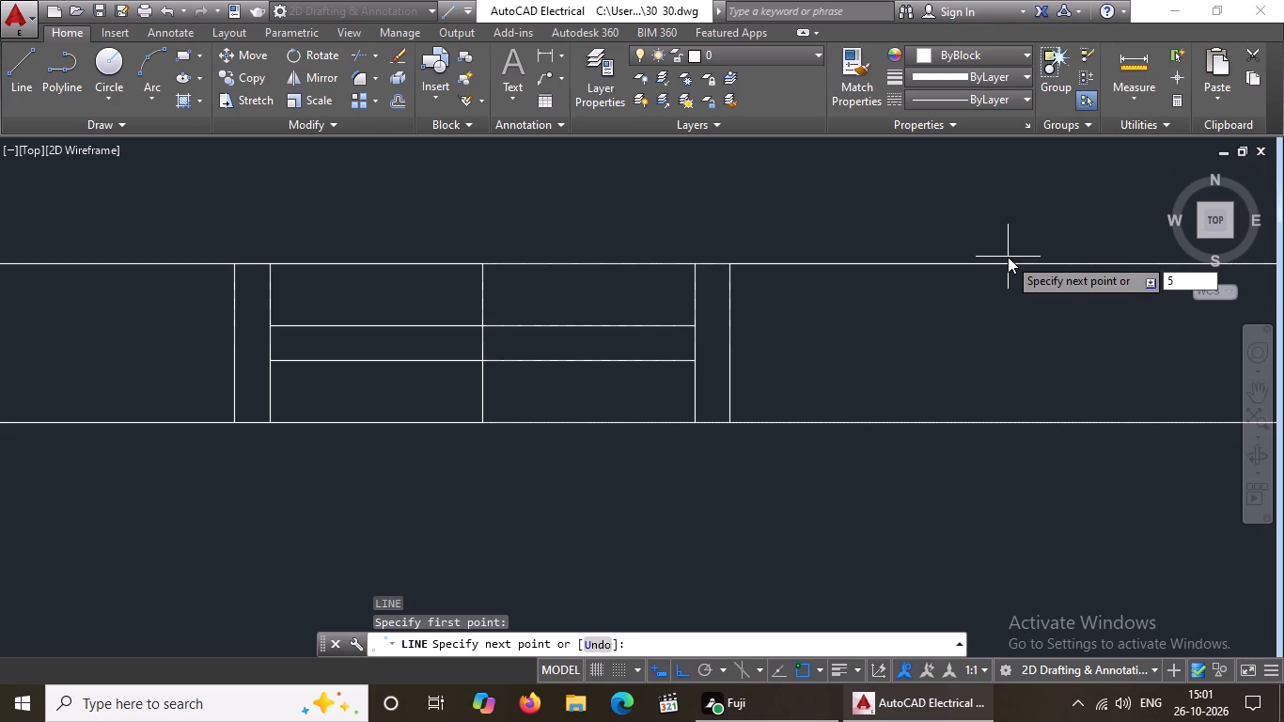
key("shift+quotedbl")
key("Return")
scroll(952, 301, "down", 2)
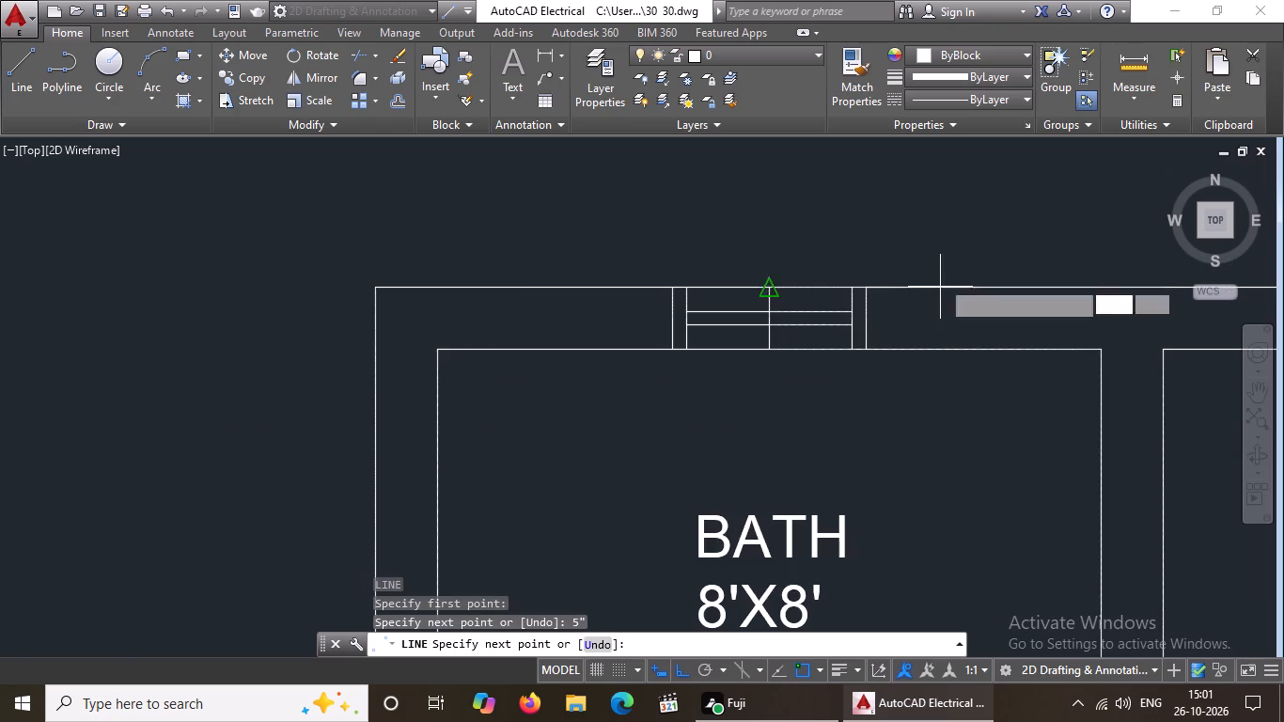
type("1'")
key("Return")
key("Return")
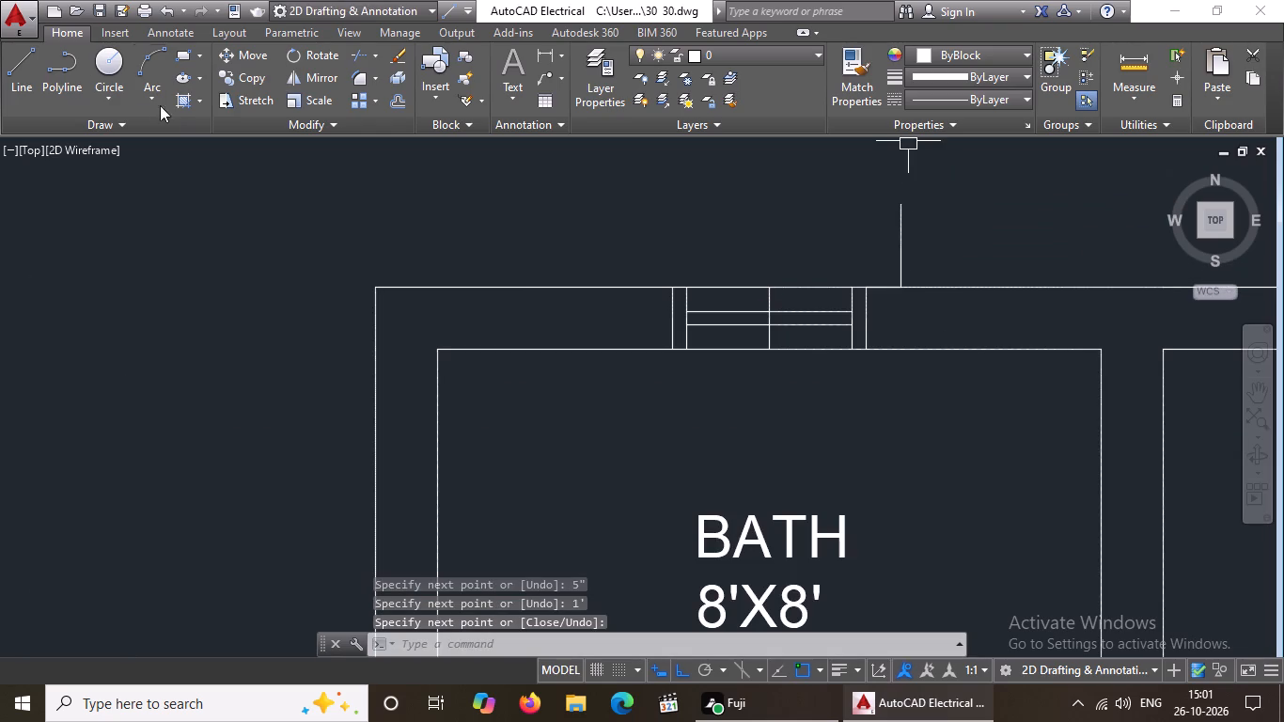
Draw lines from the window's outer northwest corner, 5" west and 1' north, closing across to the east projection line's end.
left_click(3, 77)
left_click(30, 74)
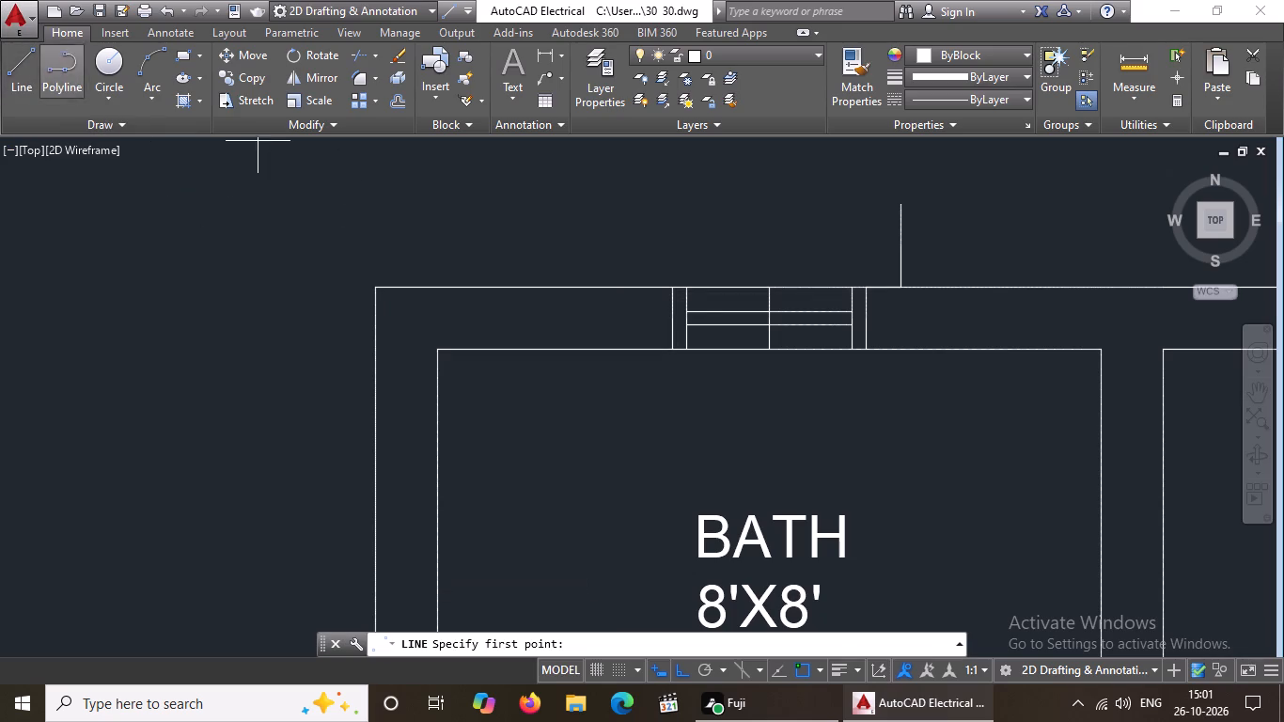
left_click(673, 290)
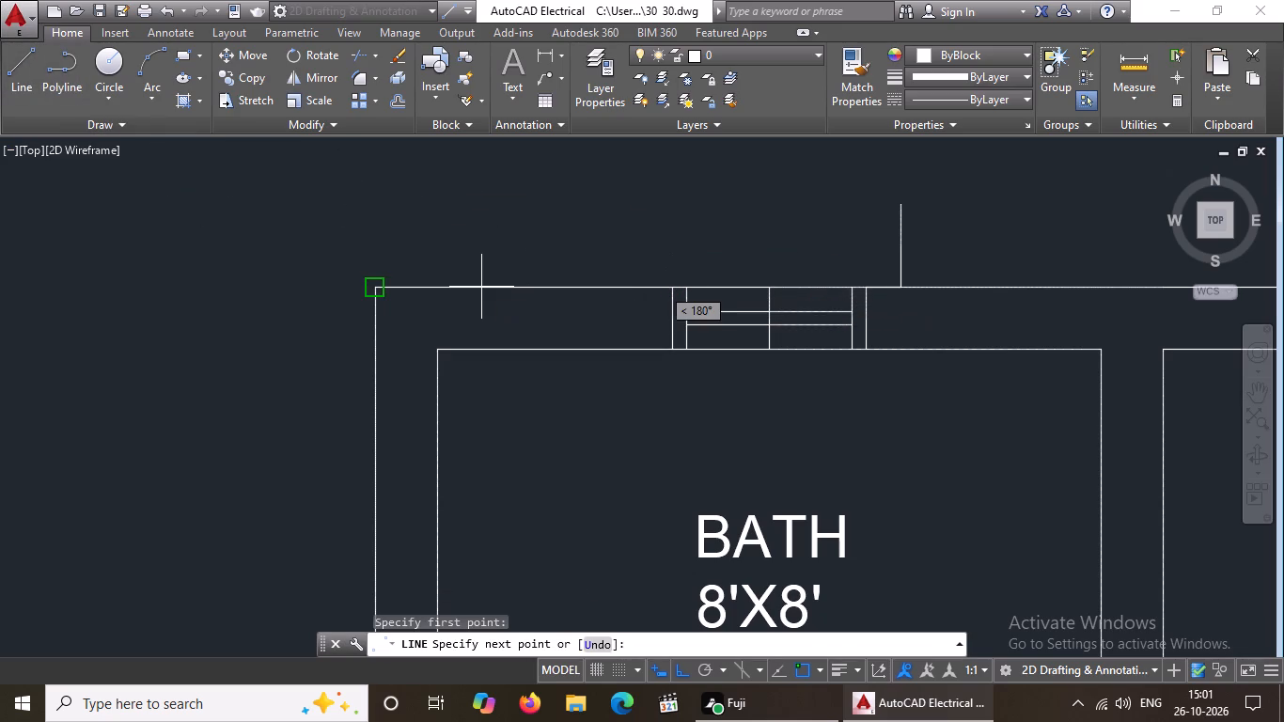
key("5")
key("shift+quotedbl")
key("Return")
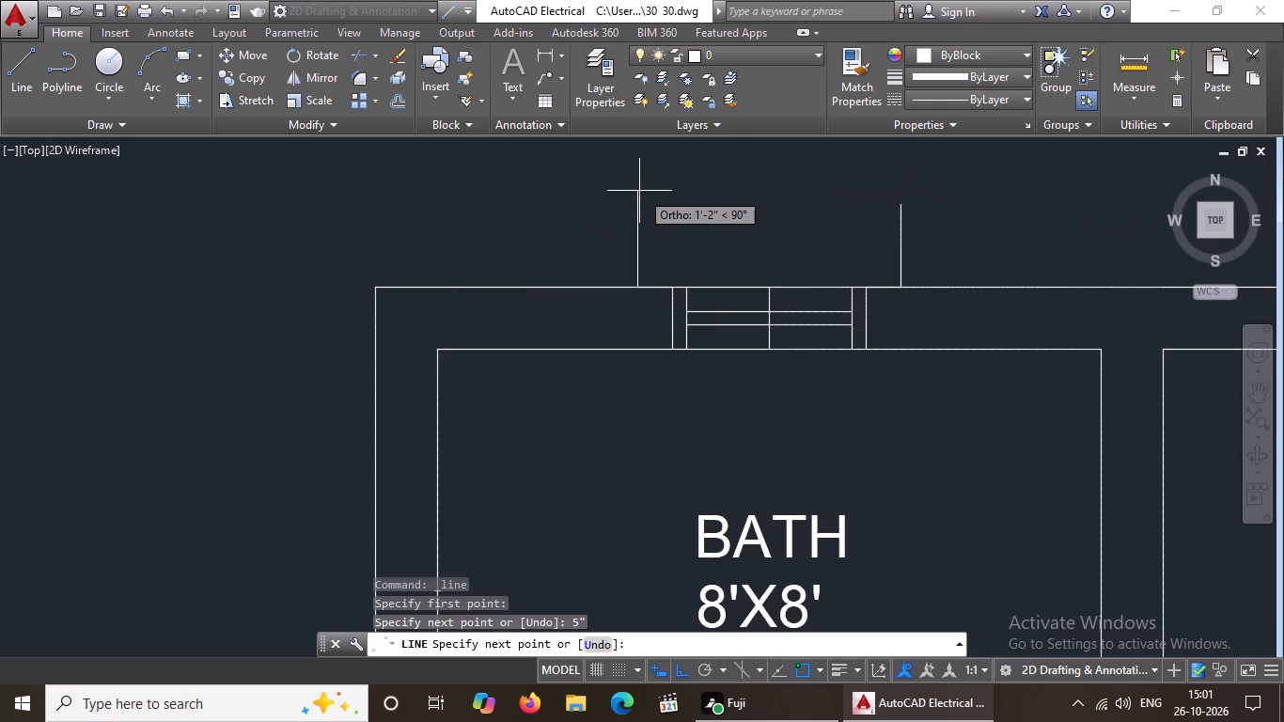
type("1'")
key("Return")
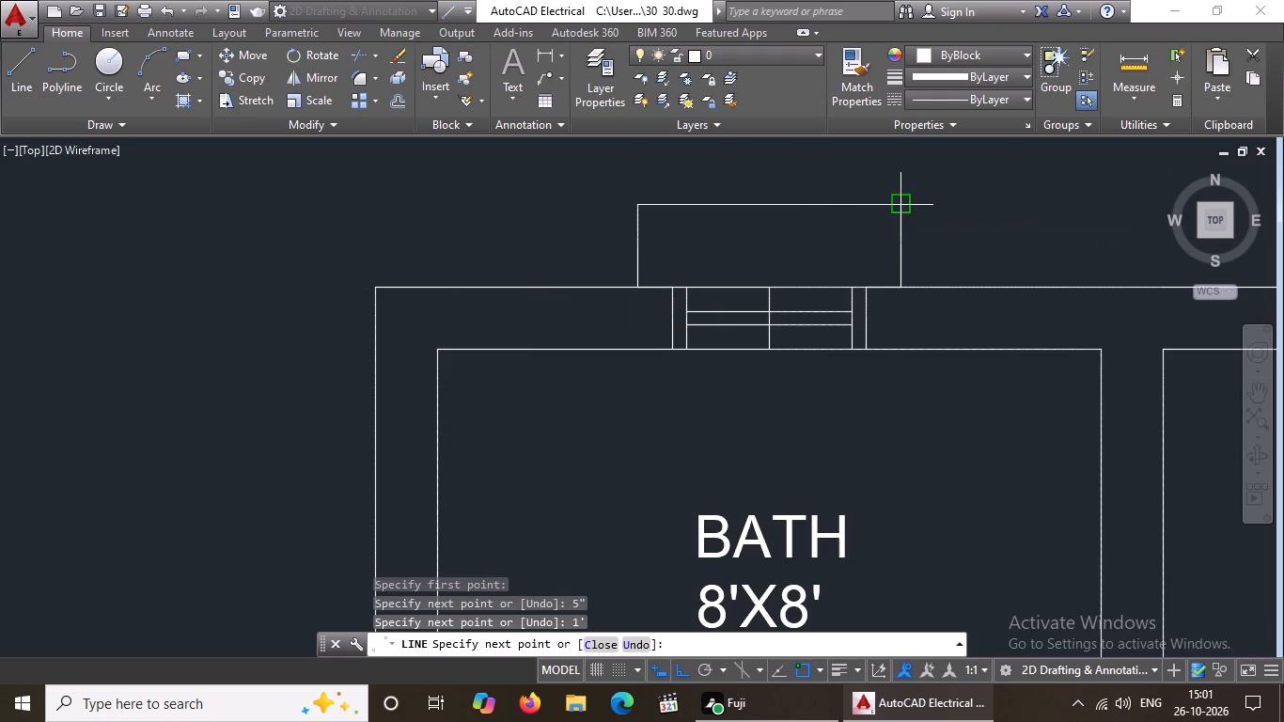
left_click_drag(904, 205, 978, 196)
key("Escape")
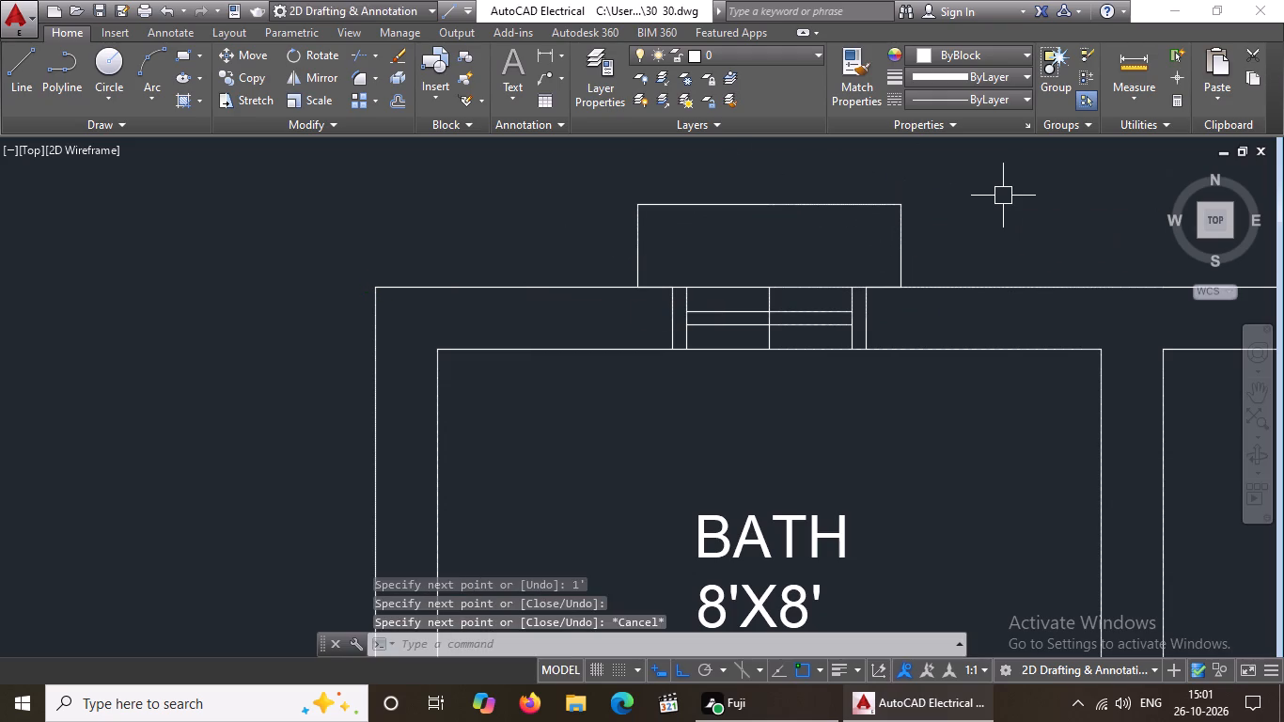
Set the linetype of the projection outline above the west BATH window to ACAD_ISO02W100.
left_click(574, 176)
left_click(940, 302)
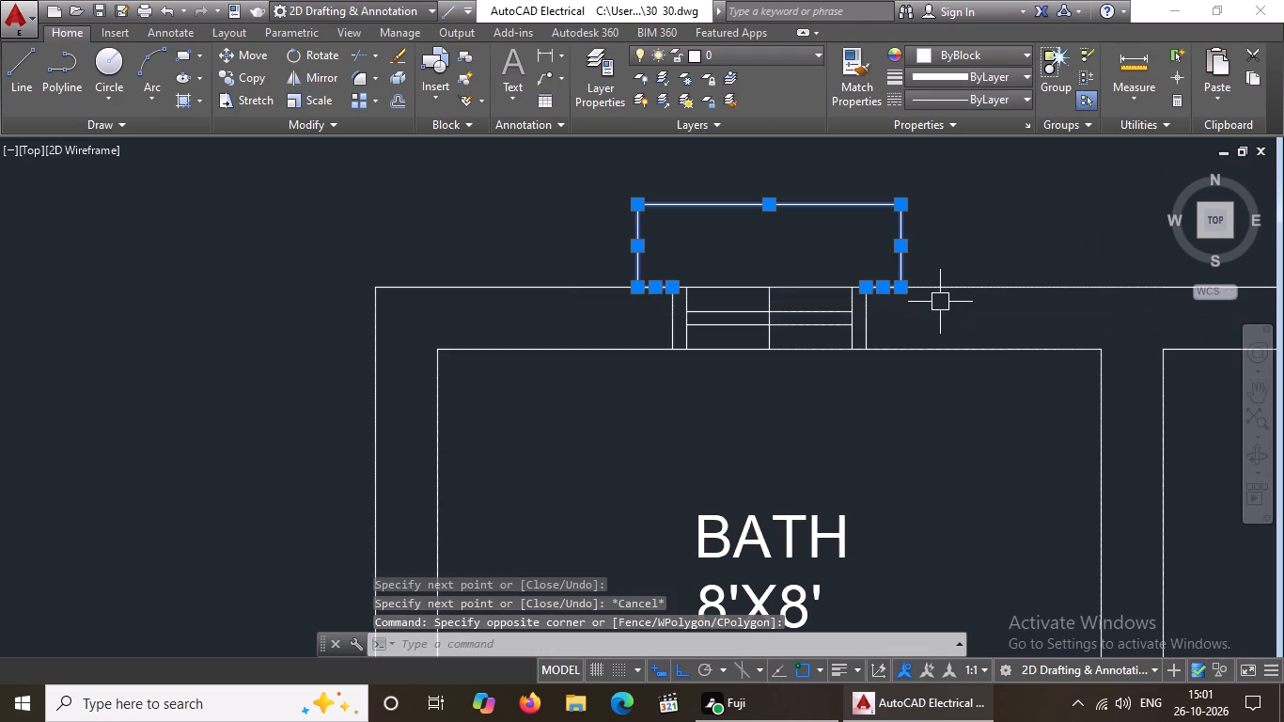
left_click(994, 91)
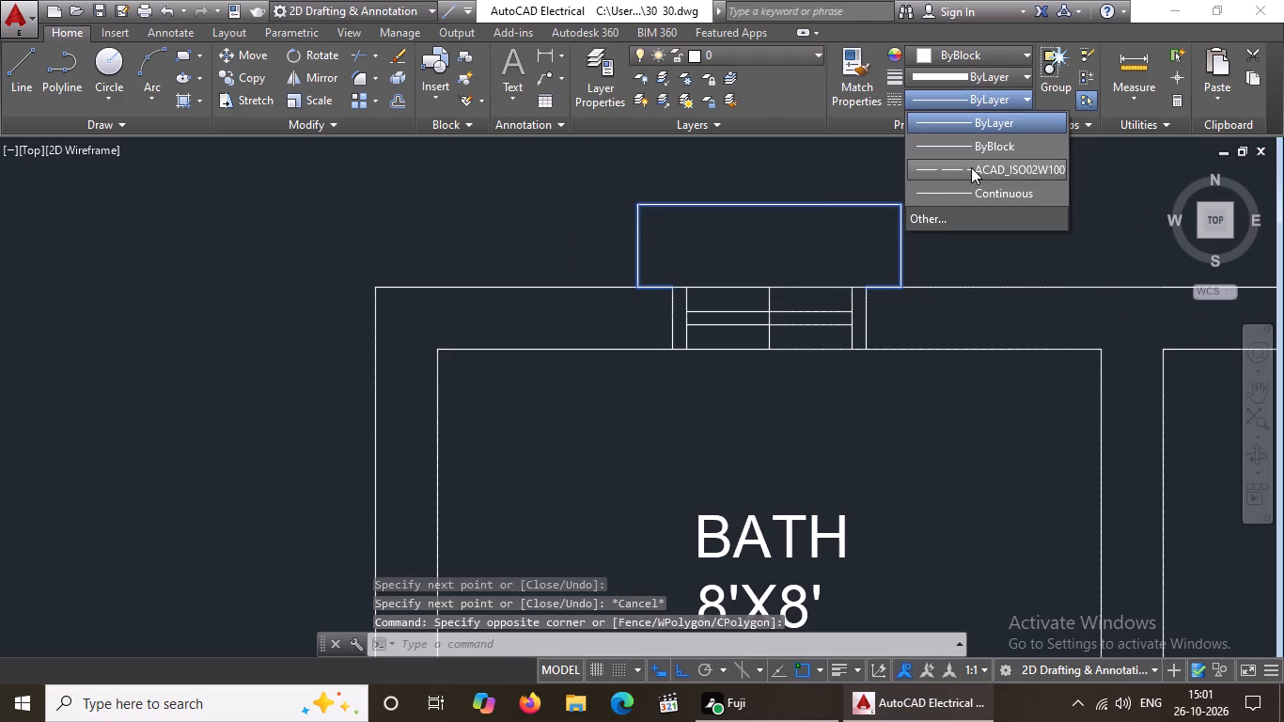
left_click(972, 167)
key("Escape")
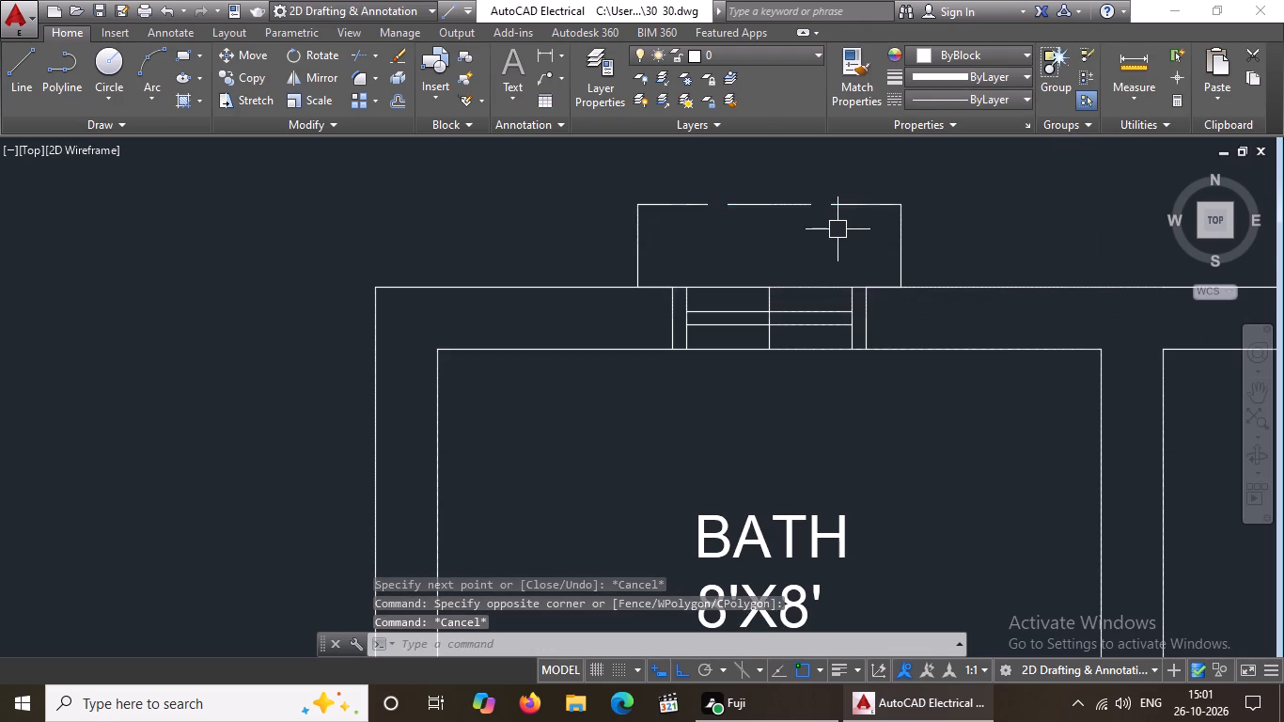
Copy the dashed projection outline from the west BATH window's outer northwest corner to the matching corner of the east BATH window.
scroll(838, 229, "down", 3)
middle_click_drag(881, 232, 519, 299)
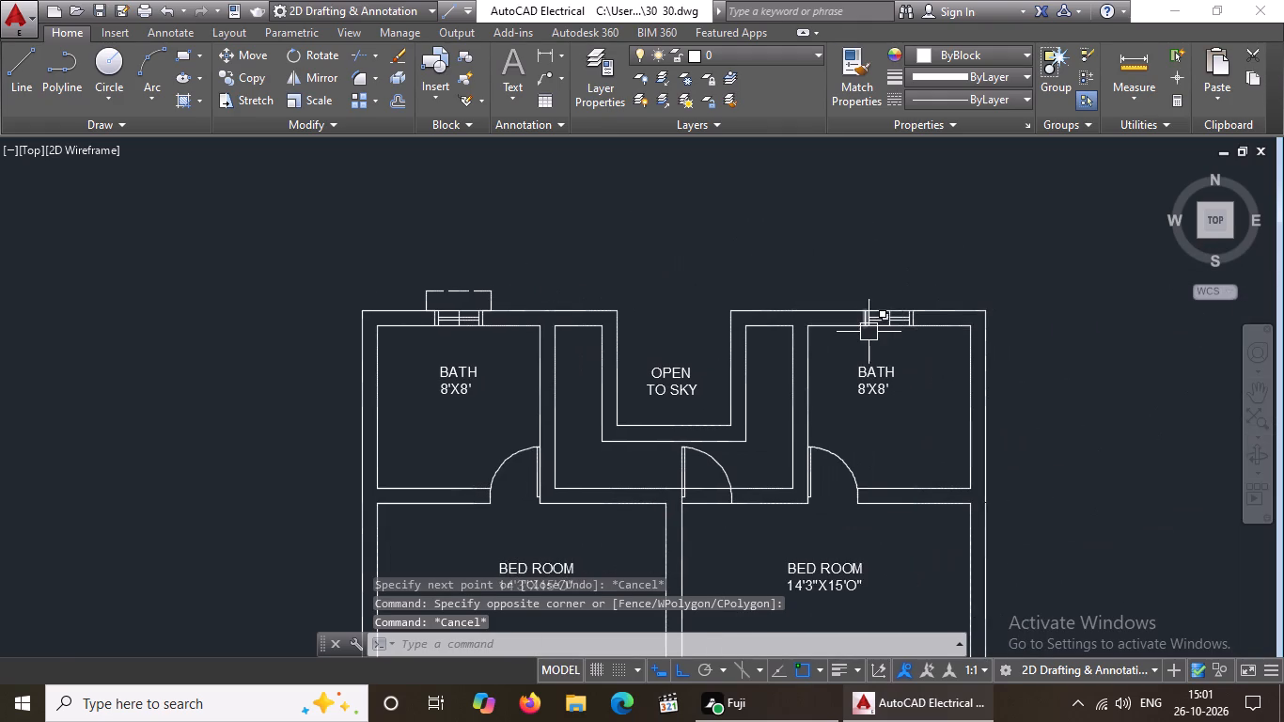
scroll(869, 332, "up", 1)
left_click(113, 214)
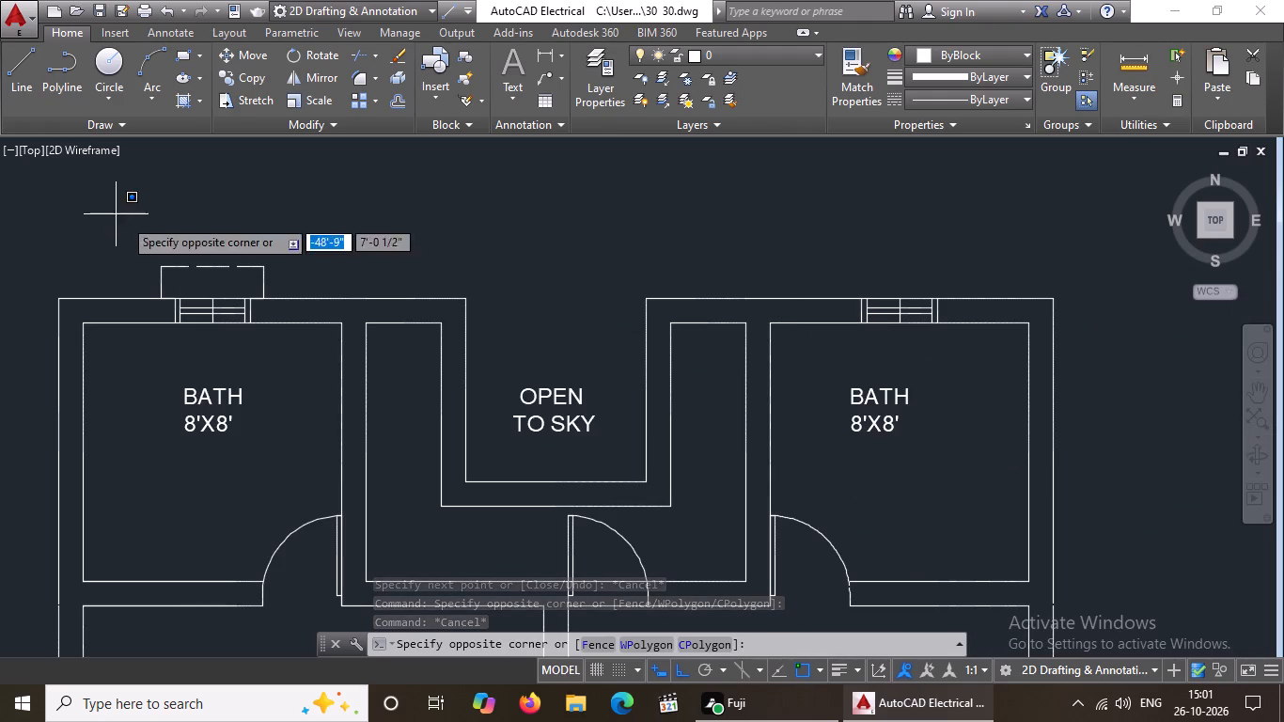
left_click(293, 304)
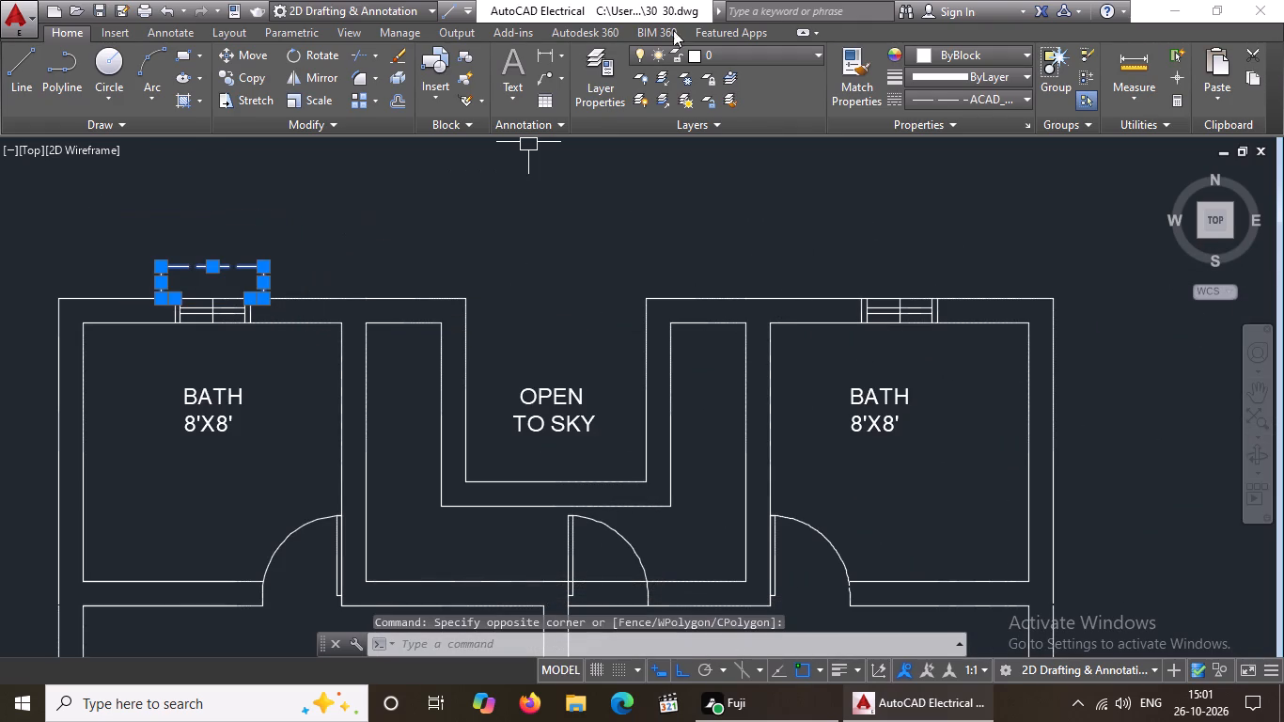
left_click(250, 73)
scroll(168, 299, "up", 3)
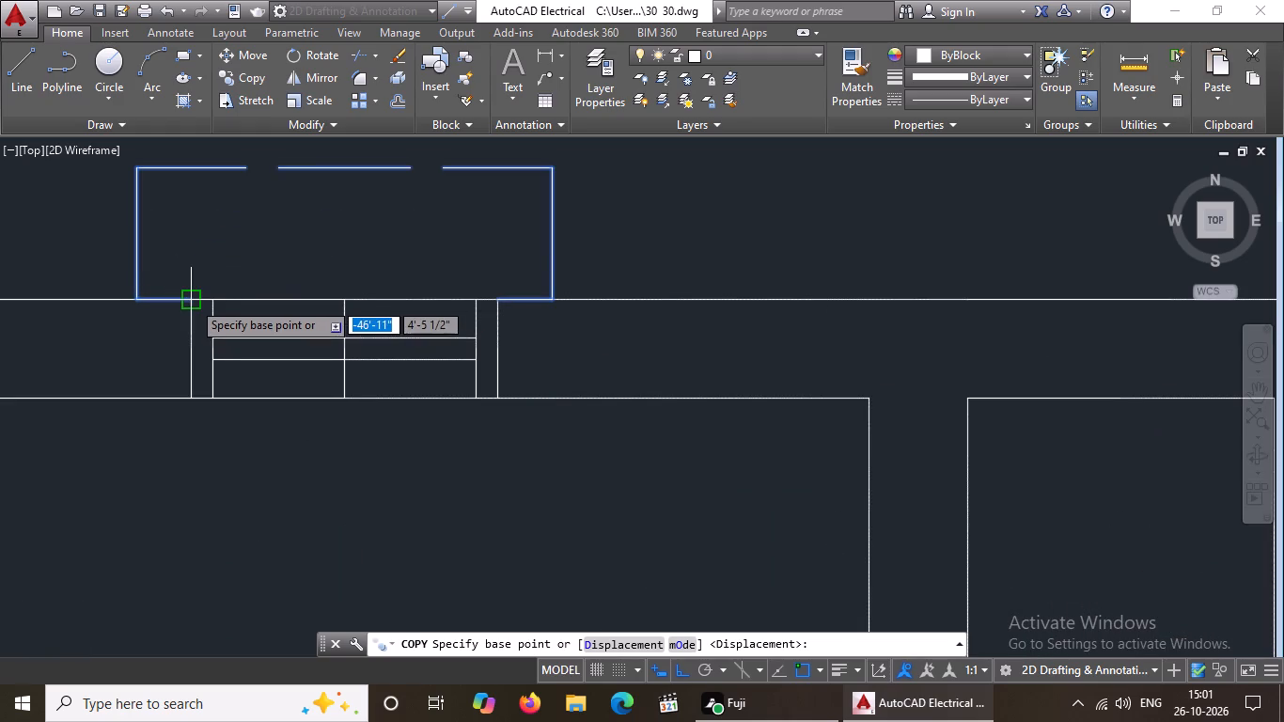
left_click(192, 300)
scroll(329, 299, "down", 3)
scroll(948, 295, "up", 3)
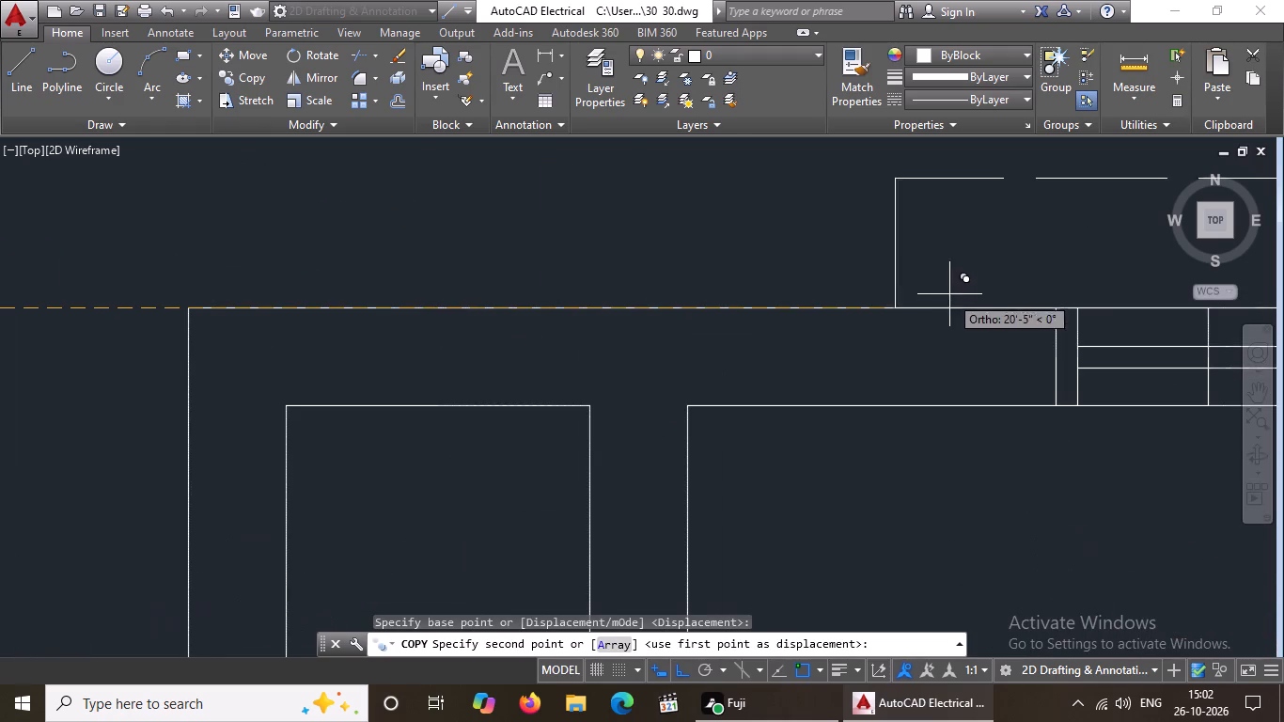
left_click(1057, 314)
scroll(872, 290, "down", 4)
key("Escape")
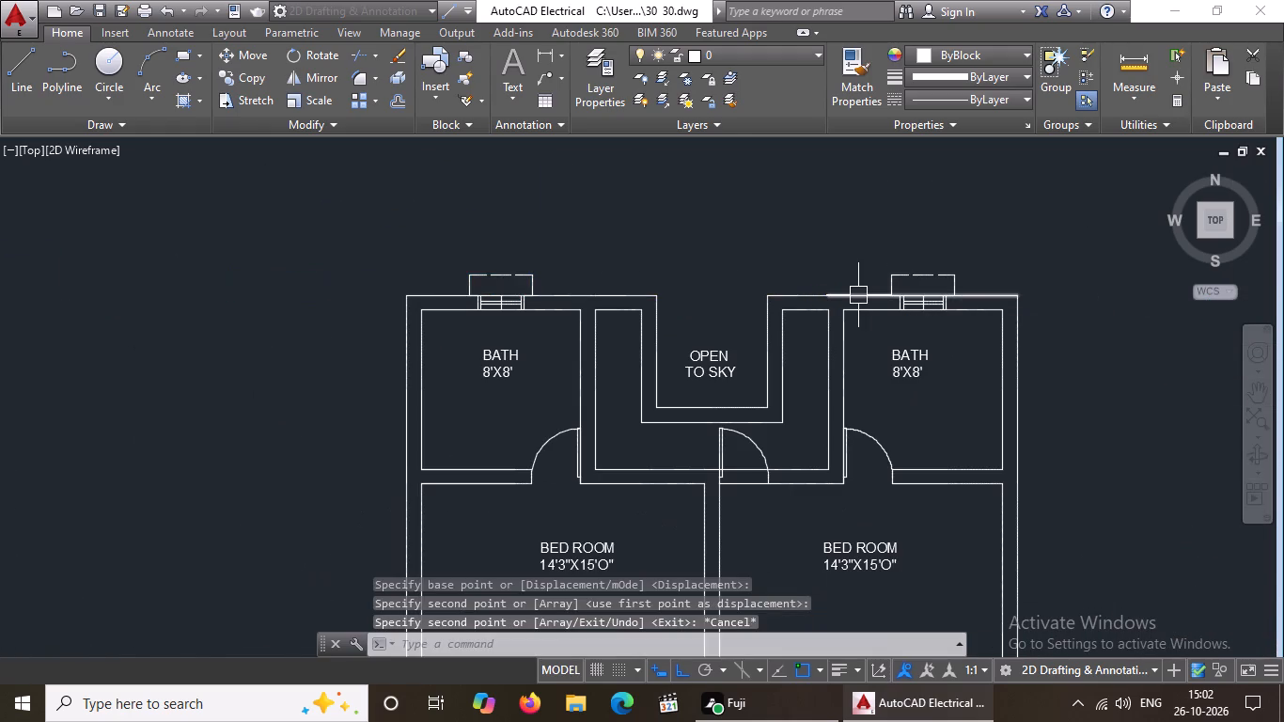
Draw a 9" horizontal line across the east BED ROOM's outer wall, starting at the inner wall line's midpoint.
scroll(858, 295, "down", 3)
scroll(864, 346, "up", 3)
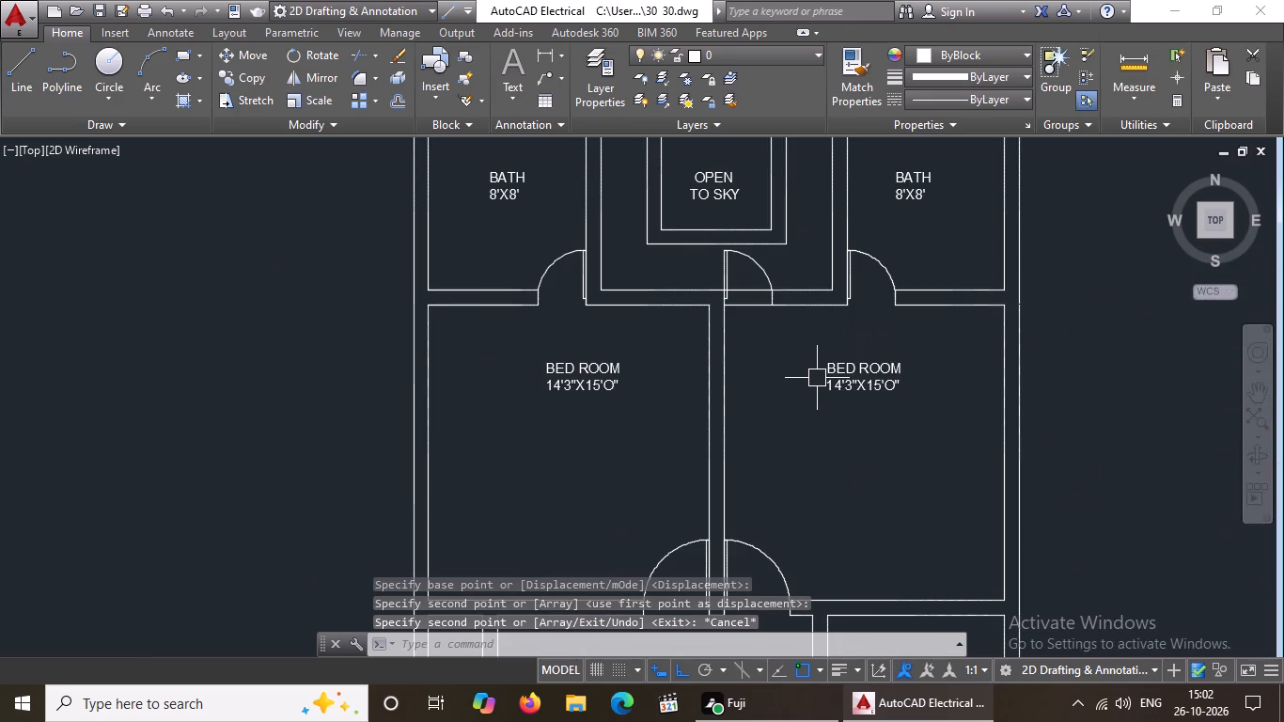
scroll(822, 323, "down", 2)
scroll(798, 340, "up", 1)
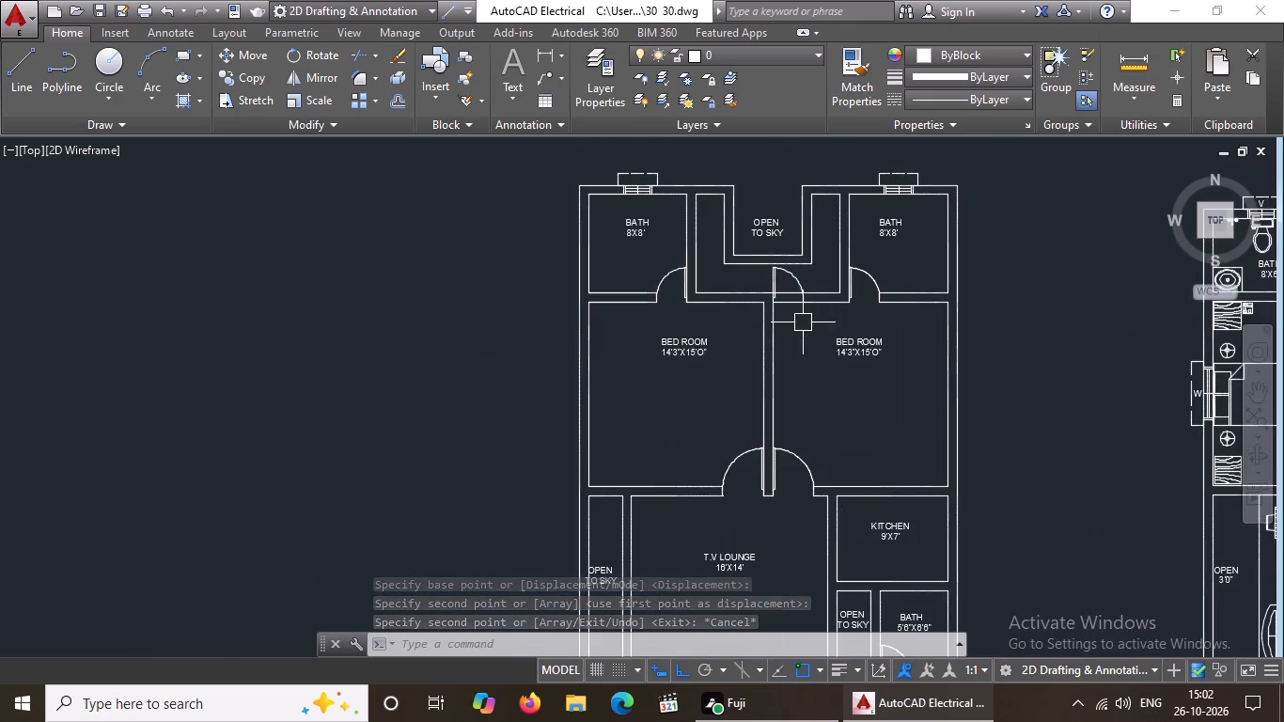
scroll(806, 314, "up", 2)
scroll(762, 288, "down", 2)
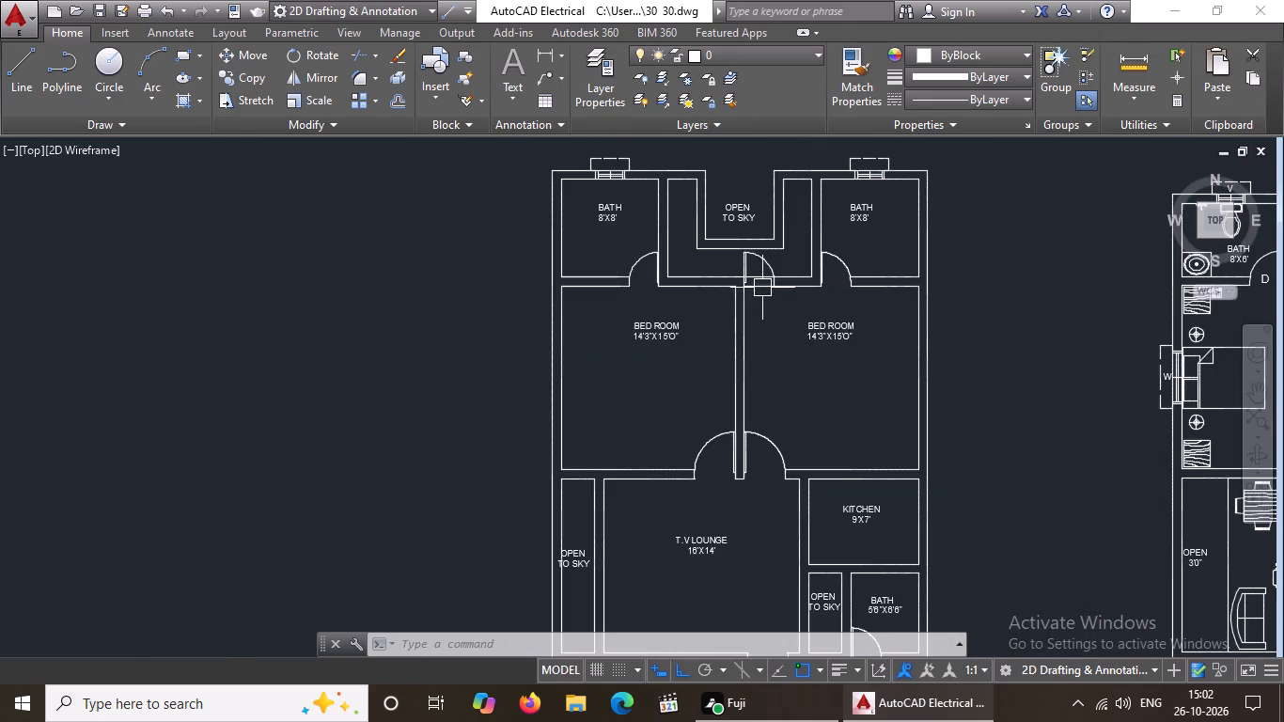
middle_click_drag(777, 308, 777, 273)
scroll(911, 375, "up", 1)
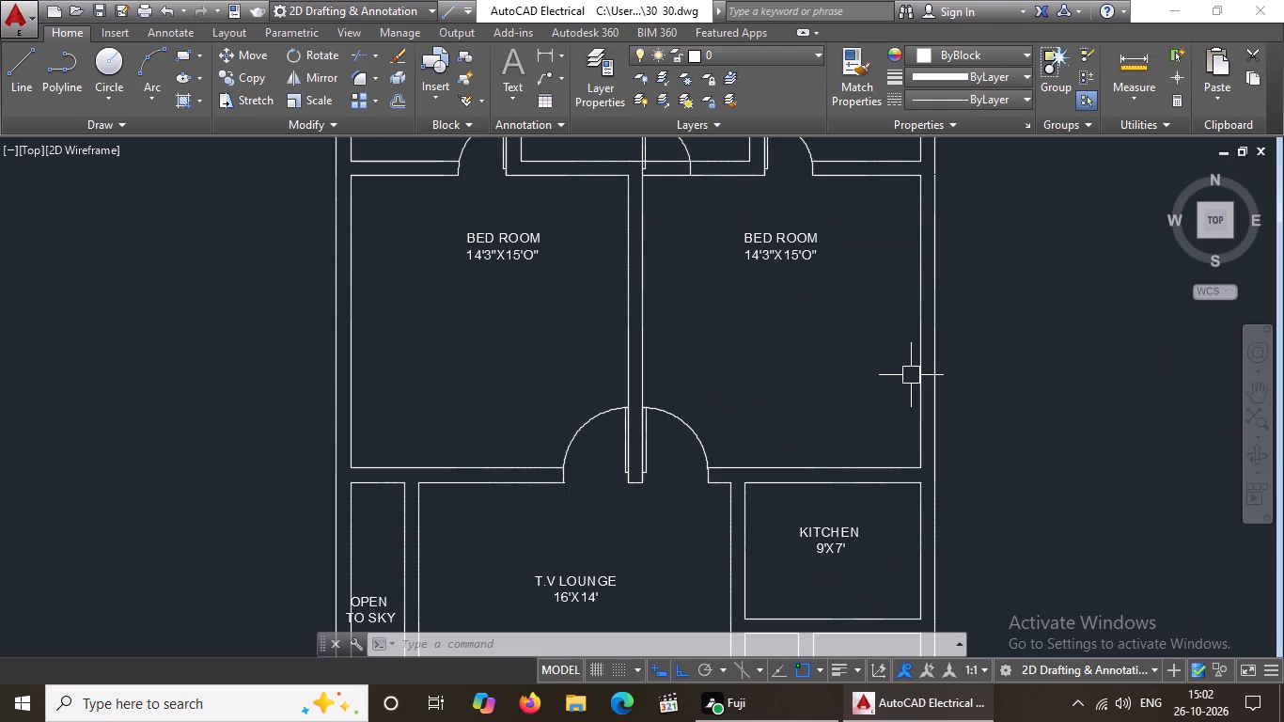
key("l")
key("Return")
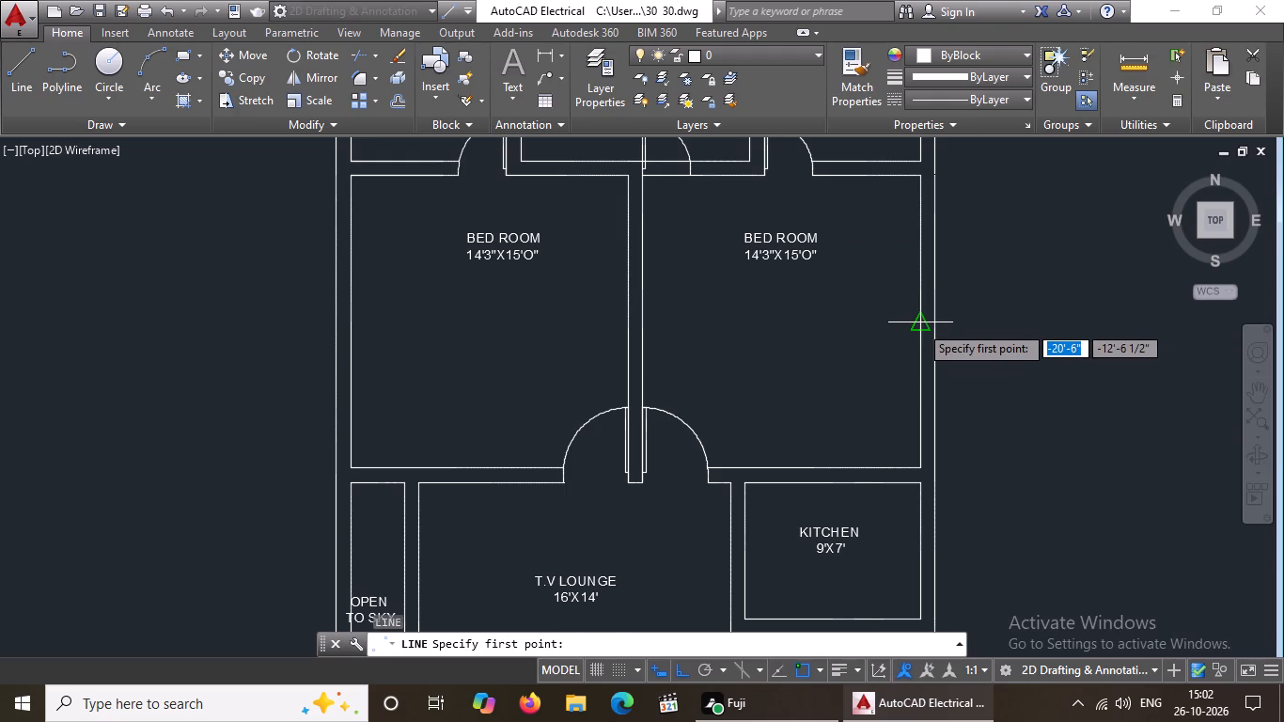
left_click_drag(920, 324, 1030, 306)
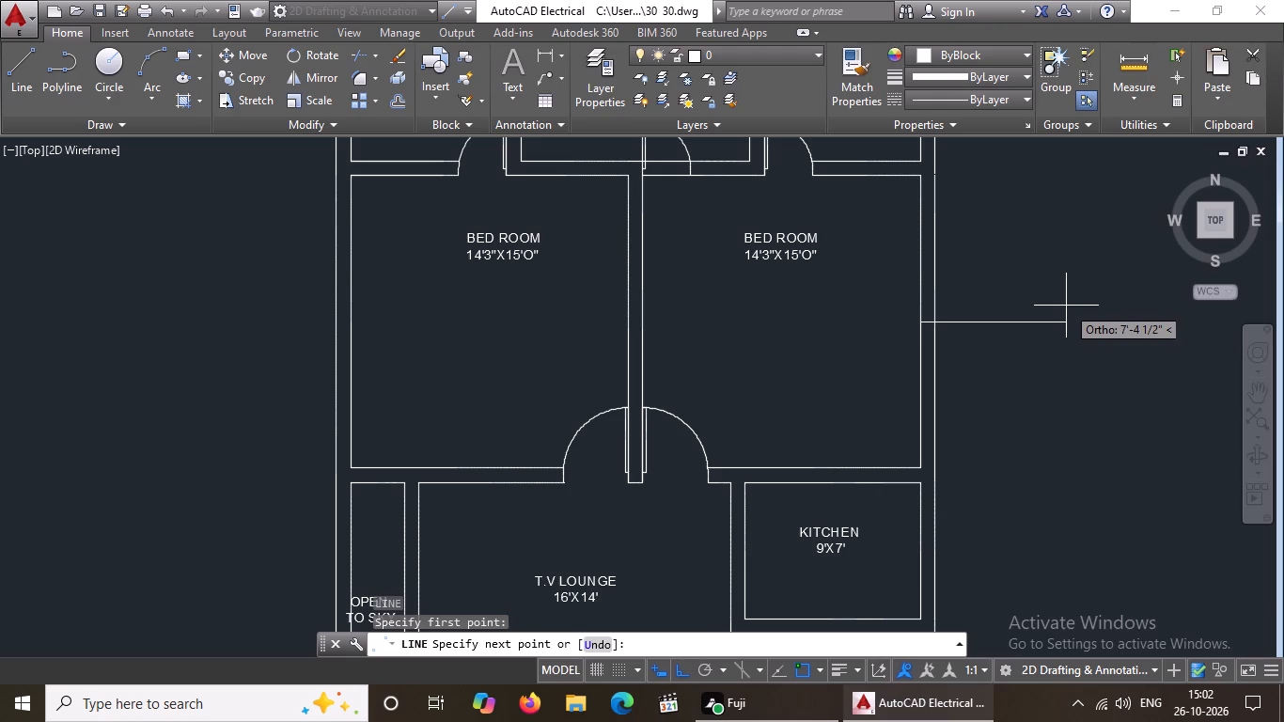
type("9\"")
key("Return")
key("Return")
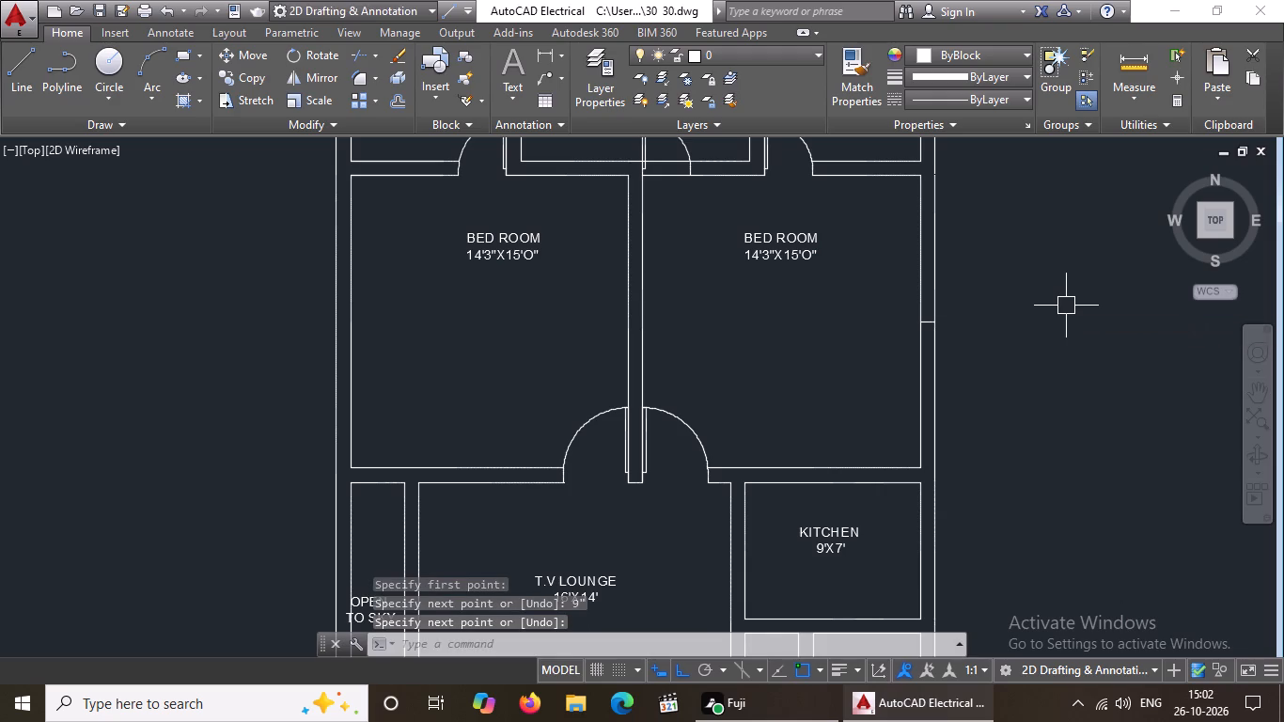
Draw a 9" horizontal line across the west BED ROOM's outer wall, starting at the inner wall line's midpoint.
key("l")
key("Return")
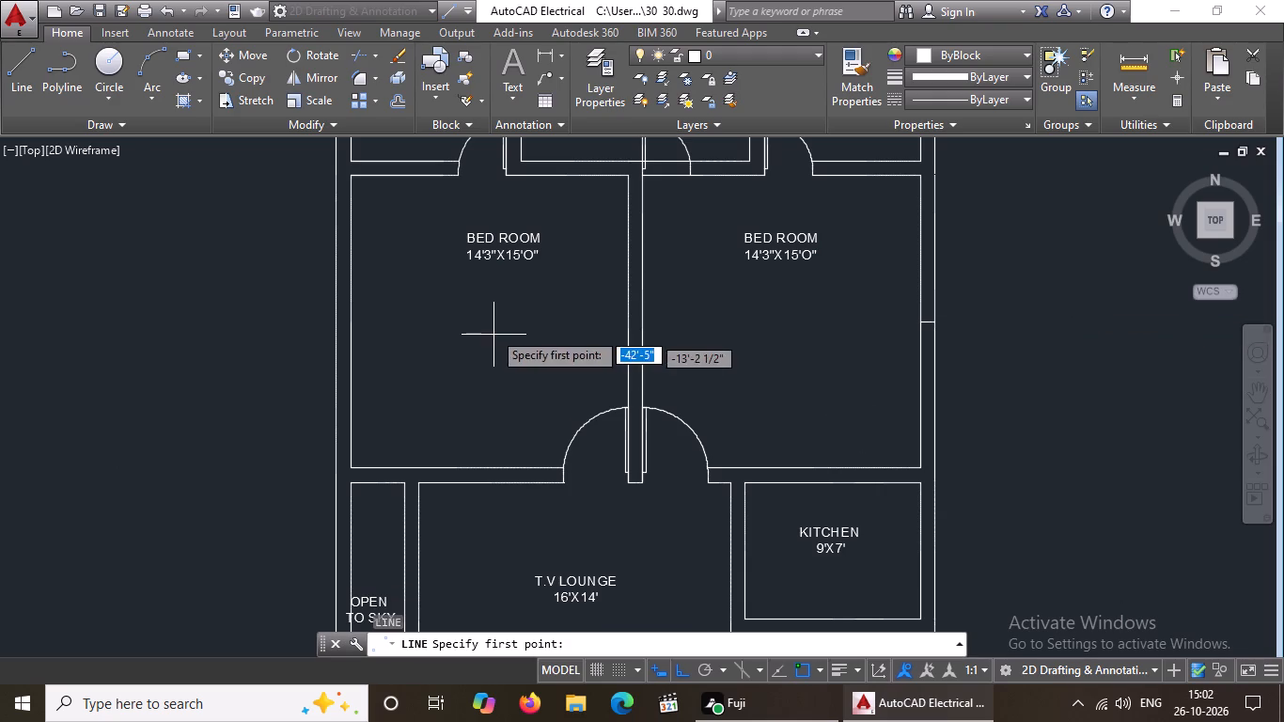
left_click(350, 321)
key("9")
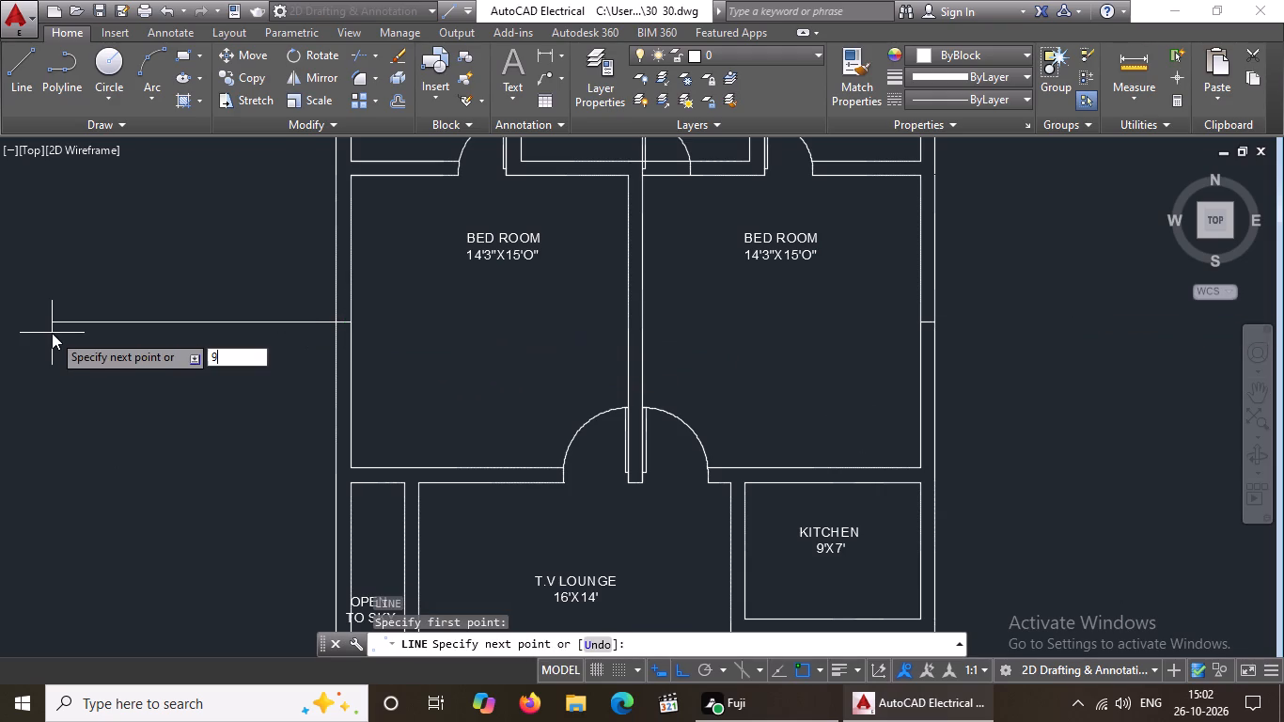
key("shift+quotedbl")
key("Return")
key("Return")
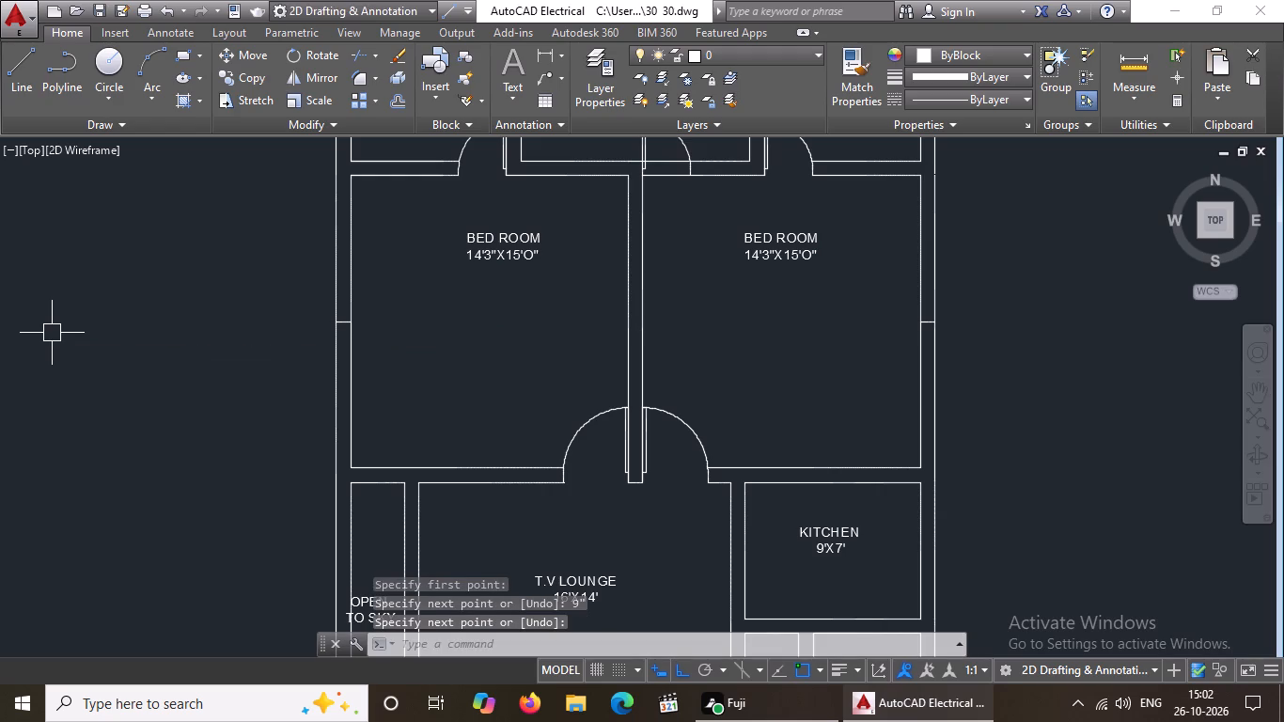
key("Escape")
Offset the horizontal line across the west BED ROOM's outer wall 2' to the north and south.
key("o")
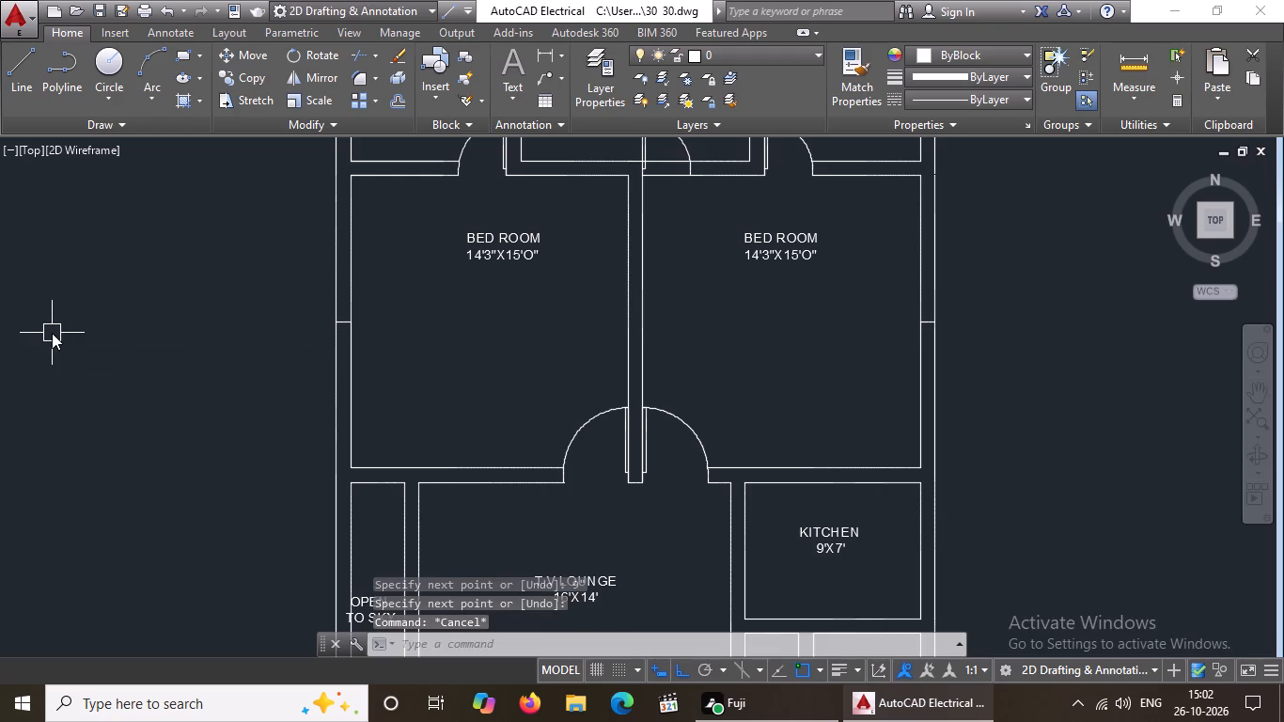
key("Return")
type("2'")
key("Return")
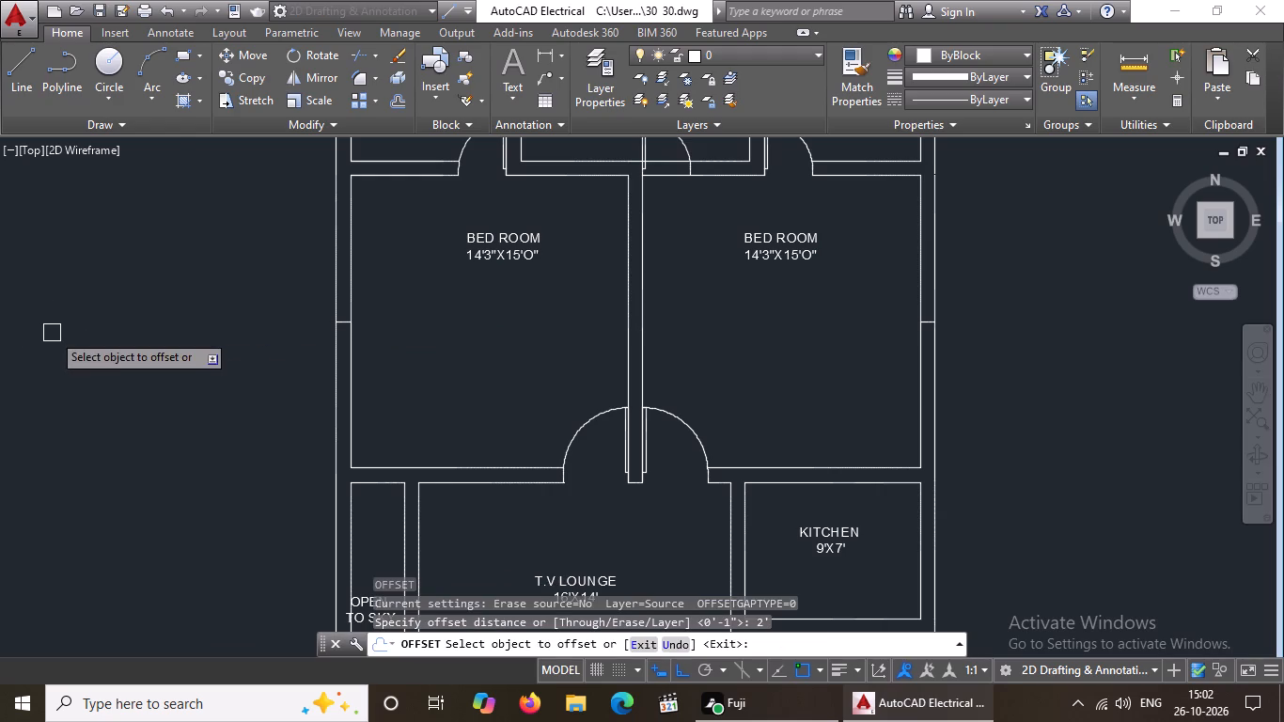
scroll(527, 433, "down", 1)
scroll(392, 360, "up", 2)
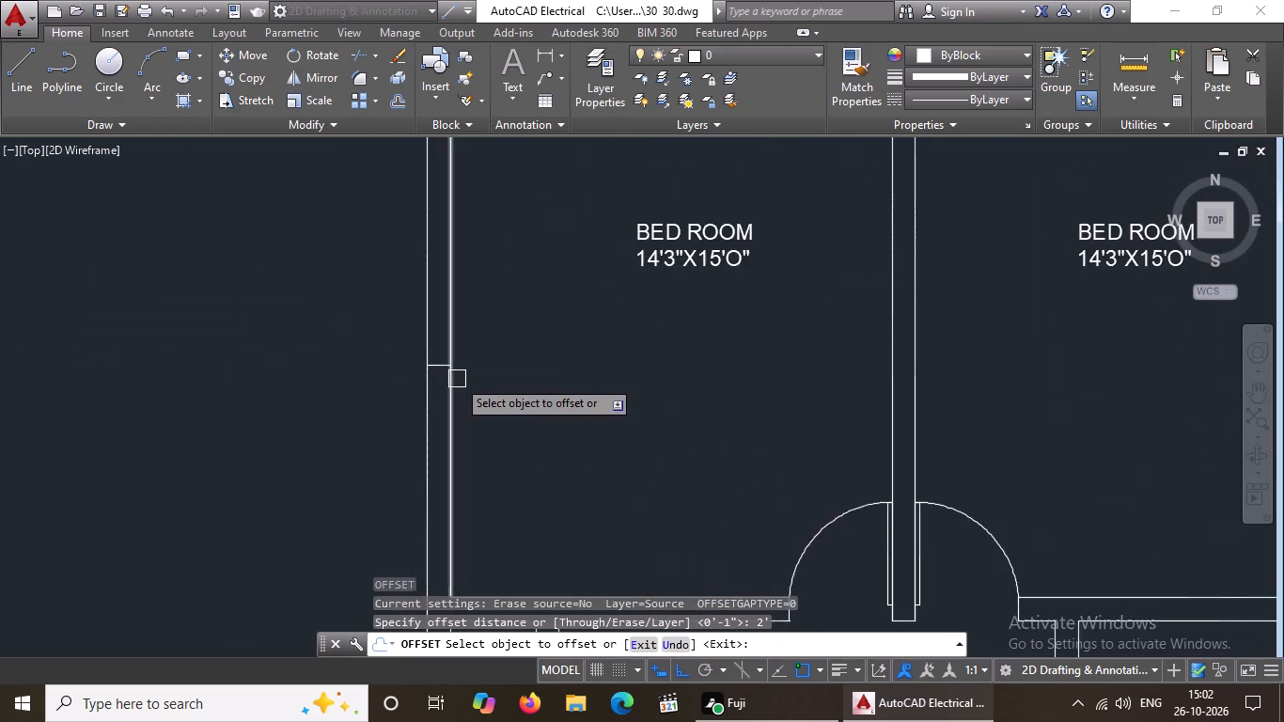
scroll(457, 379, "up", 2)
left_click_drag(400, 338, 407, 318)
left_click(416, 275)
left_click_drag(409, 341, 388, 439)
left_click(388, 439)
Offset the horizontal line across the east BED ROOM's outer wall 2' to the north and south.
scroll(439, 421, "down", 3)
scroll(1030, 401, "up", 3)
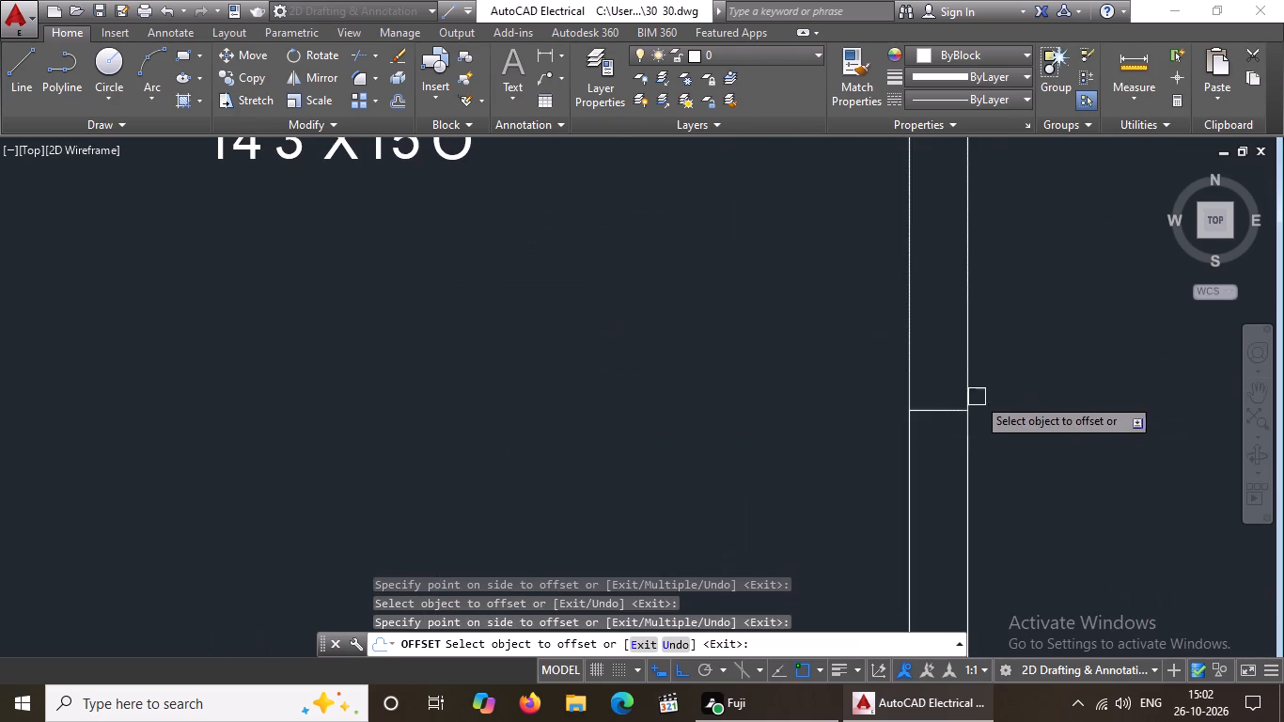
left_click_drag(948, 415, 949, 377)
left_click(953, 296)
left_click(935, 409)
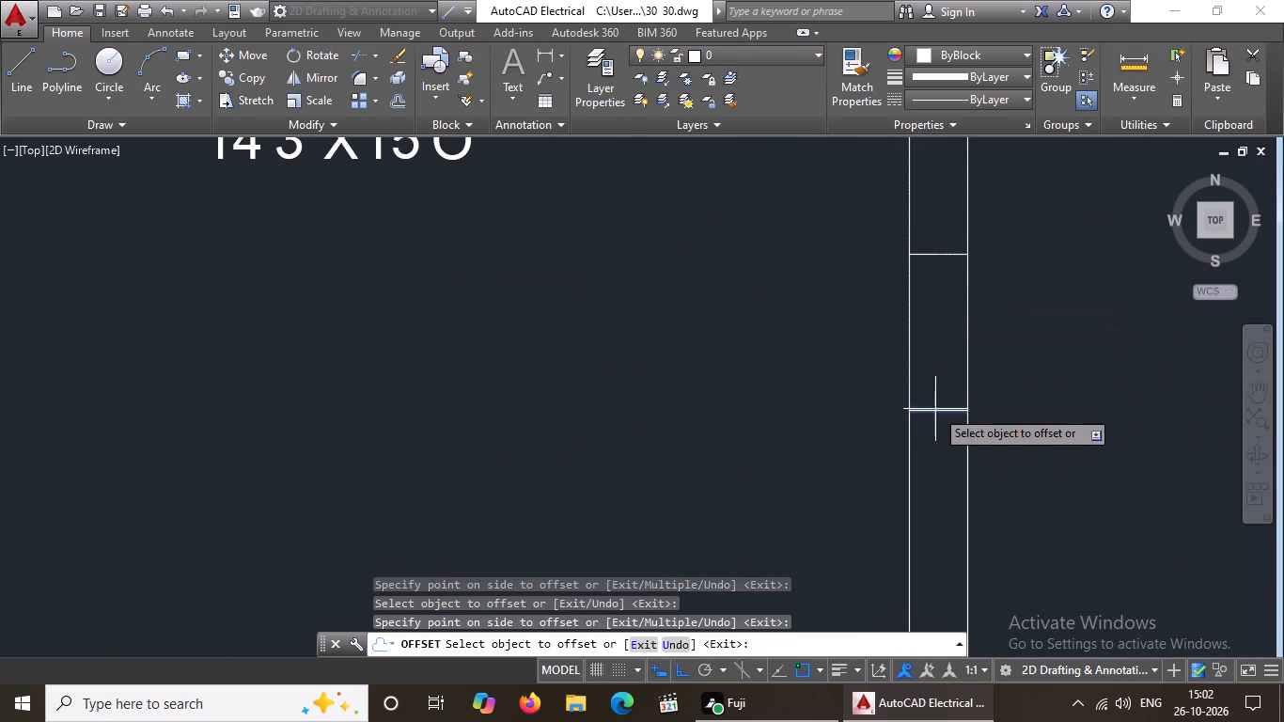
left_click(932, 500)
scroll(949, 468, "down", 4)
key("Escape")
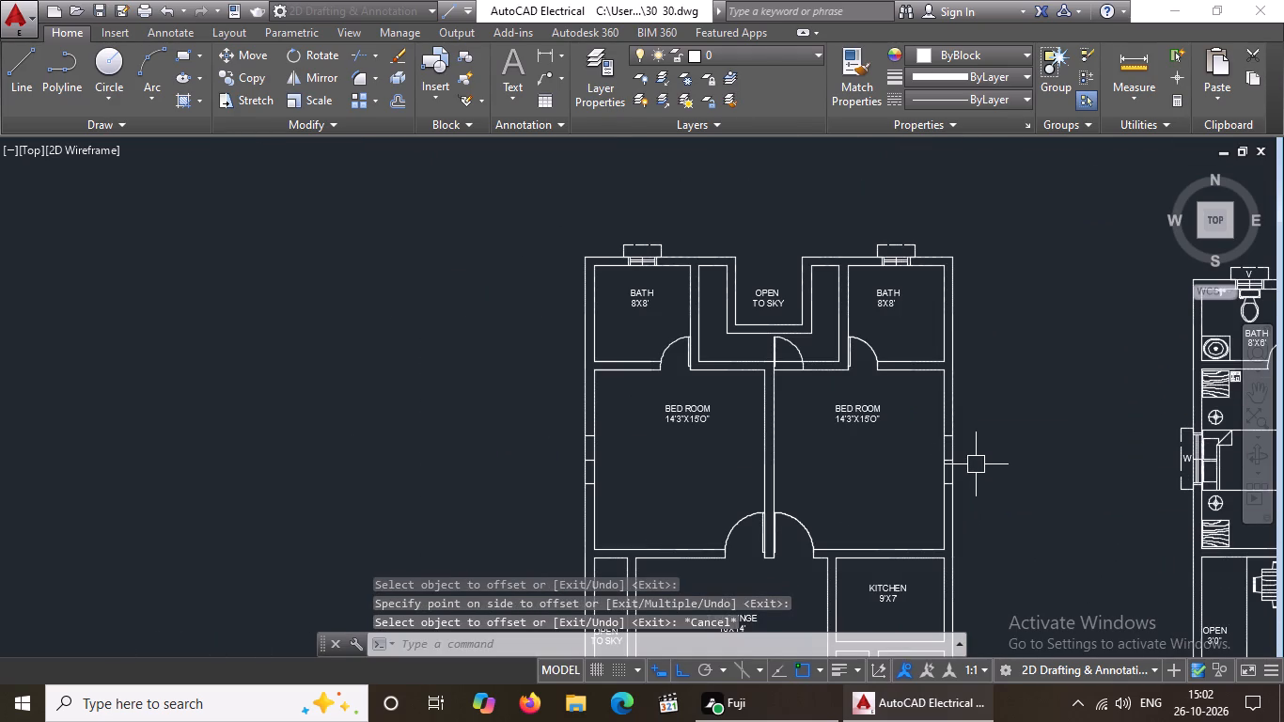
Offset the two end lines of the east BED ROOM window opening 2" outward, away from the opening's centre.
key("o")
key("Return")
type("2\"")
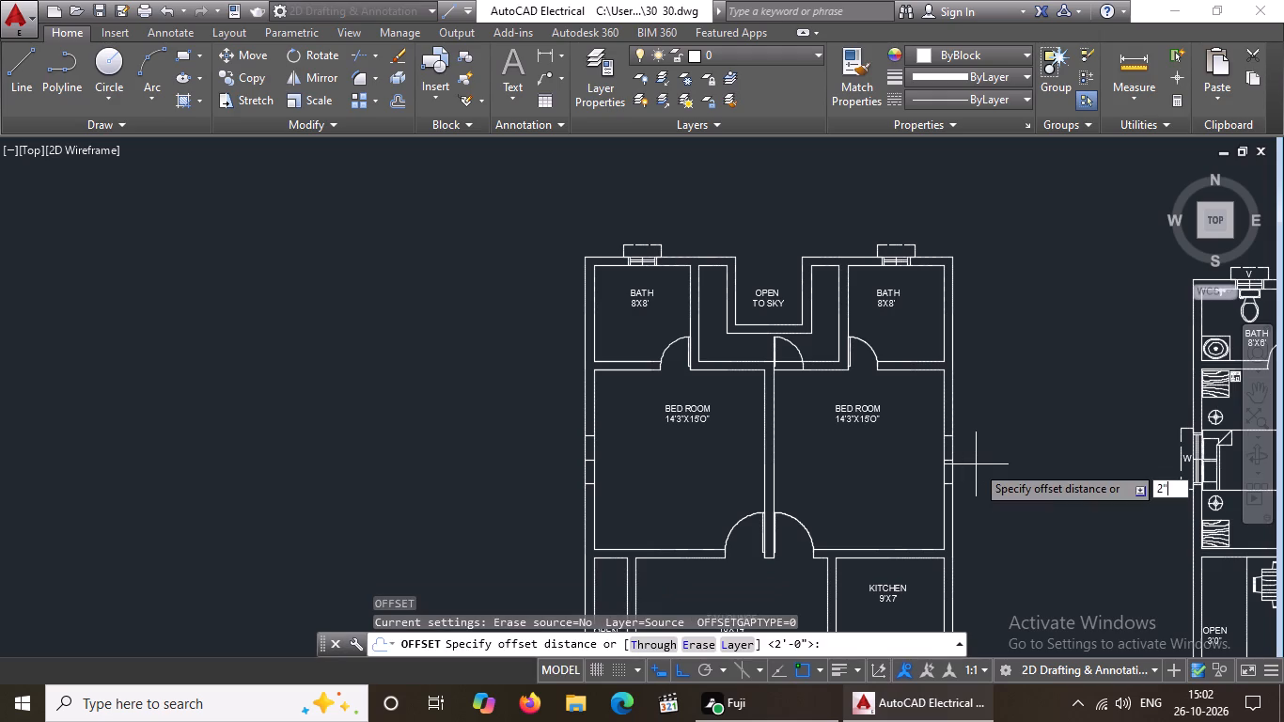
key("Return")
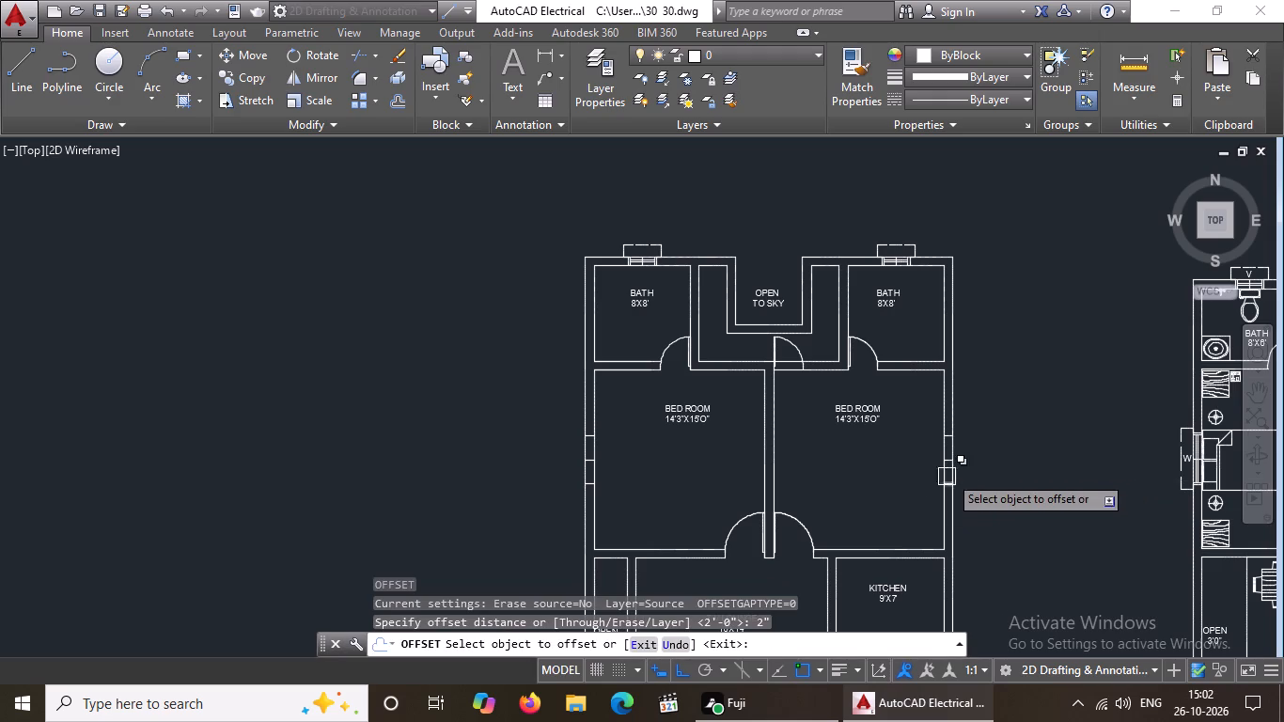
scroll(956, 440, "up", 5)
left_click_drag(864, 422, 871, 380)
left_click(875, 364)
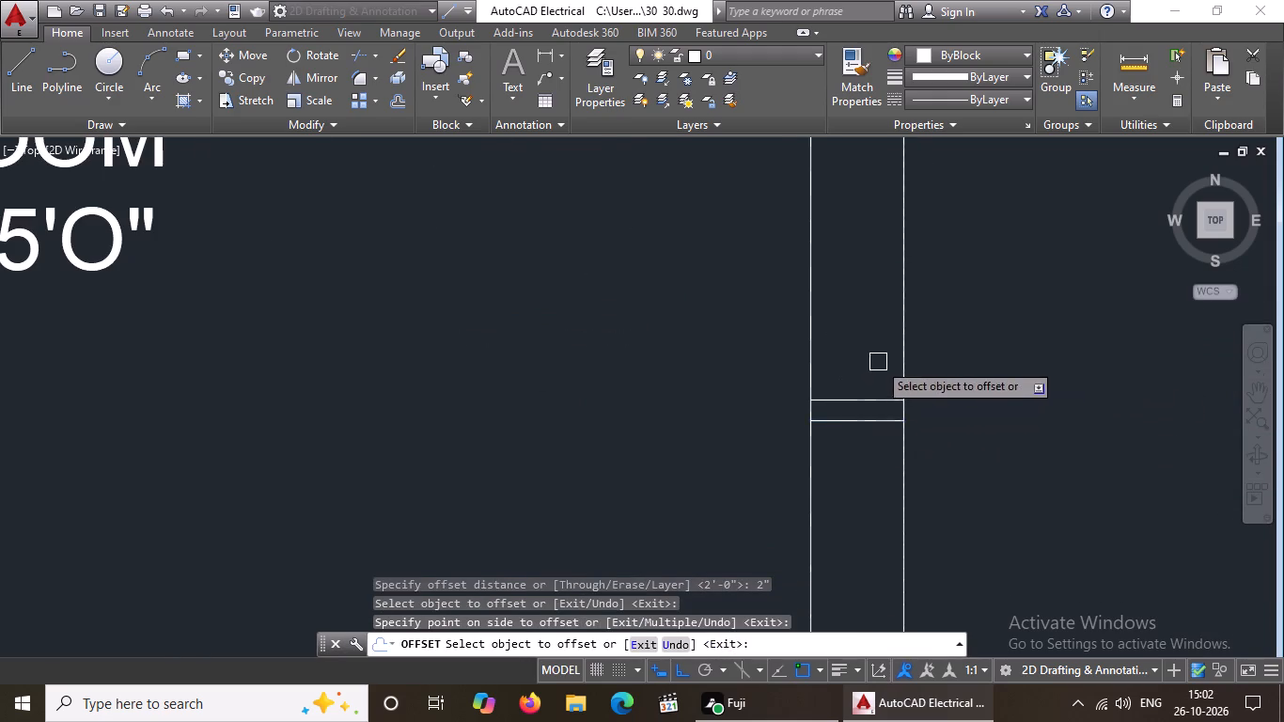
scroll(878, 362, "down", 4)
scroll(876, 460, "up", 4)
left_click(867, 391)
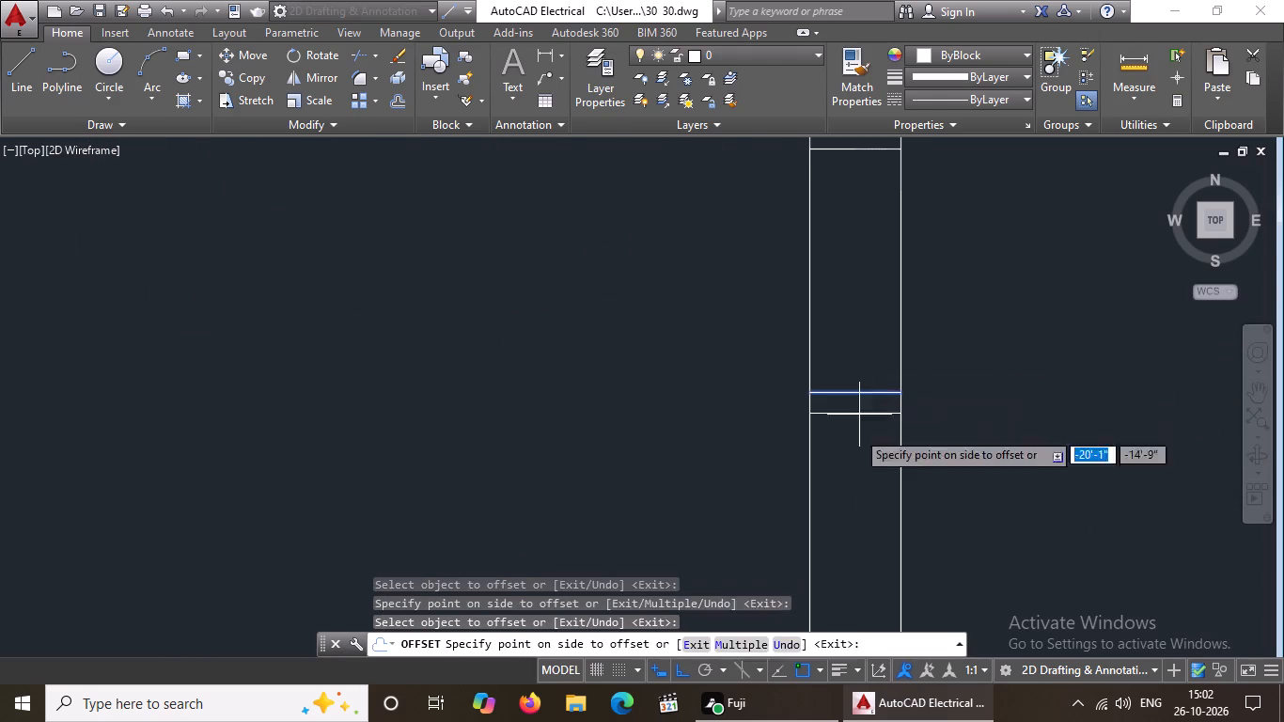
left_click(848, 478)
Offset the two end lines of the west BED ROOM window opening 2" outward, away from the opening's centre.
scroll(867, 463, "down", 4)
scroll(307, 358, "up", 2)
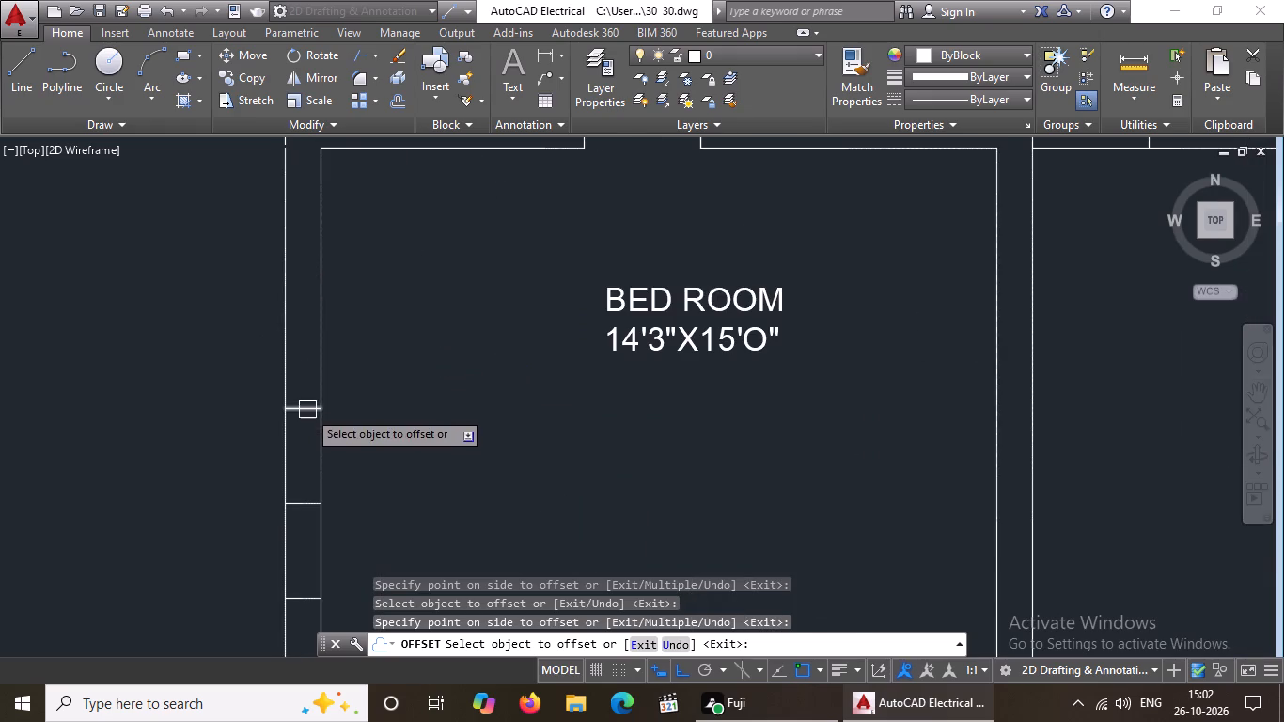
left_click(307, 409)
left_click(314, 355)
scroll(330, 337, "down", 2)
scroll(314, 465, "up", 3)
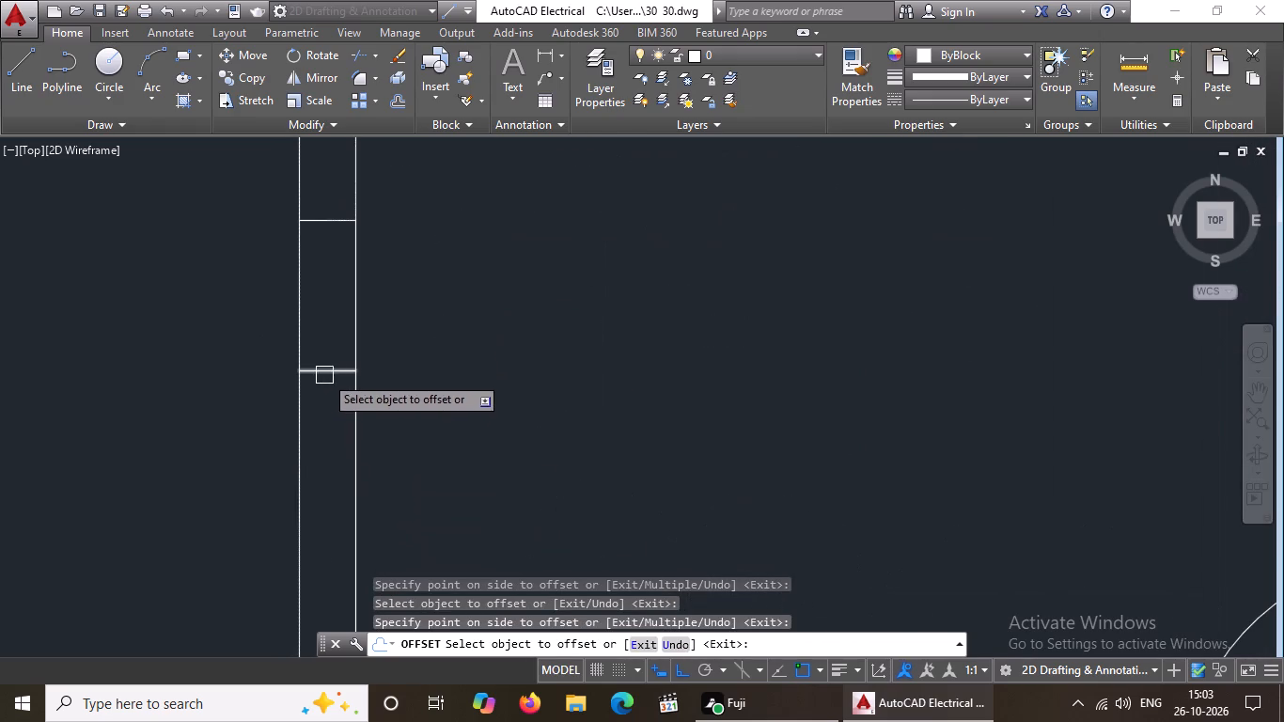
left_click(325, 373)
left_click(311, 460)
key("Escape")
Draw a vertical centre line in the west BED ROOM window, joining the midpoints of its two inner end lines.
type("L;")
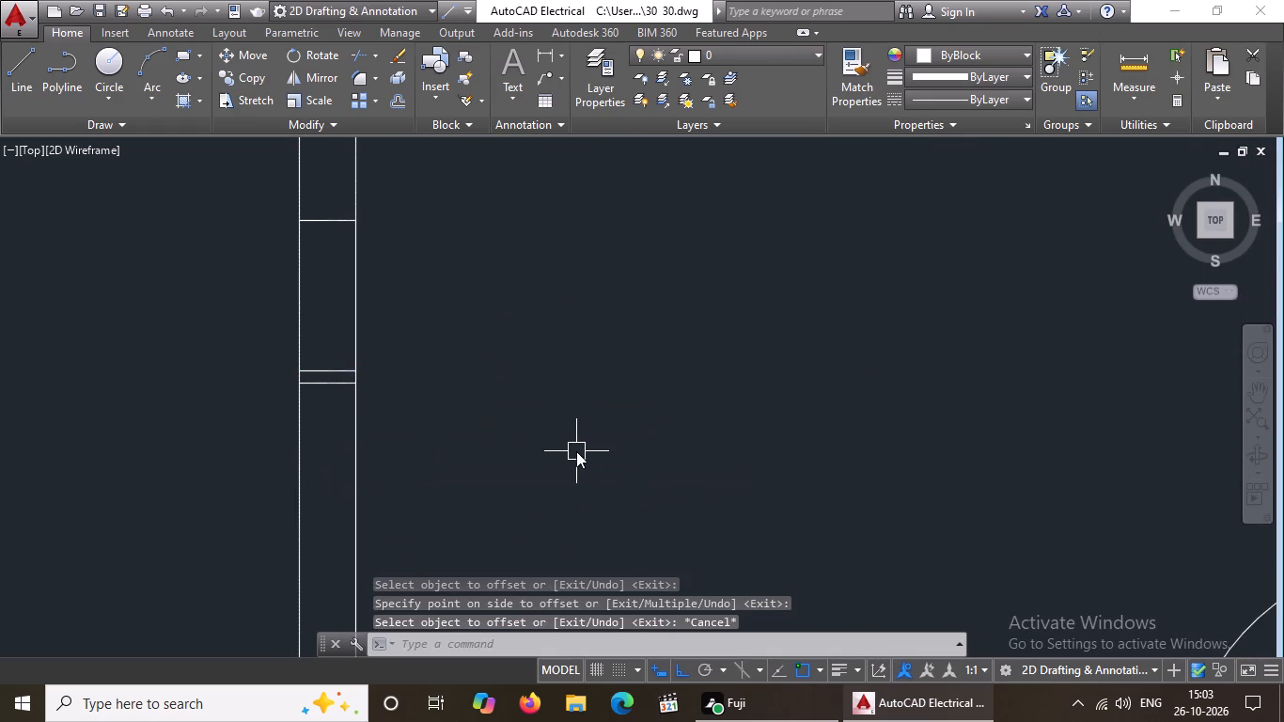
key("Return")
key("Escape")
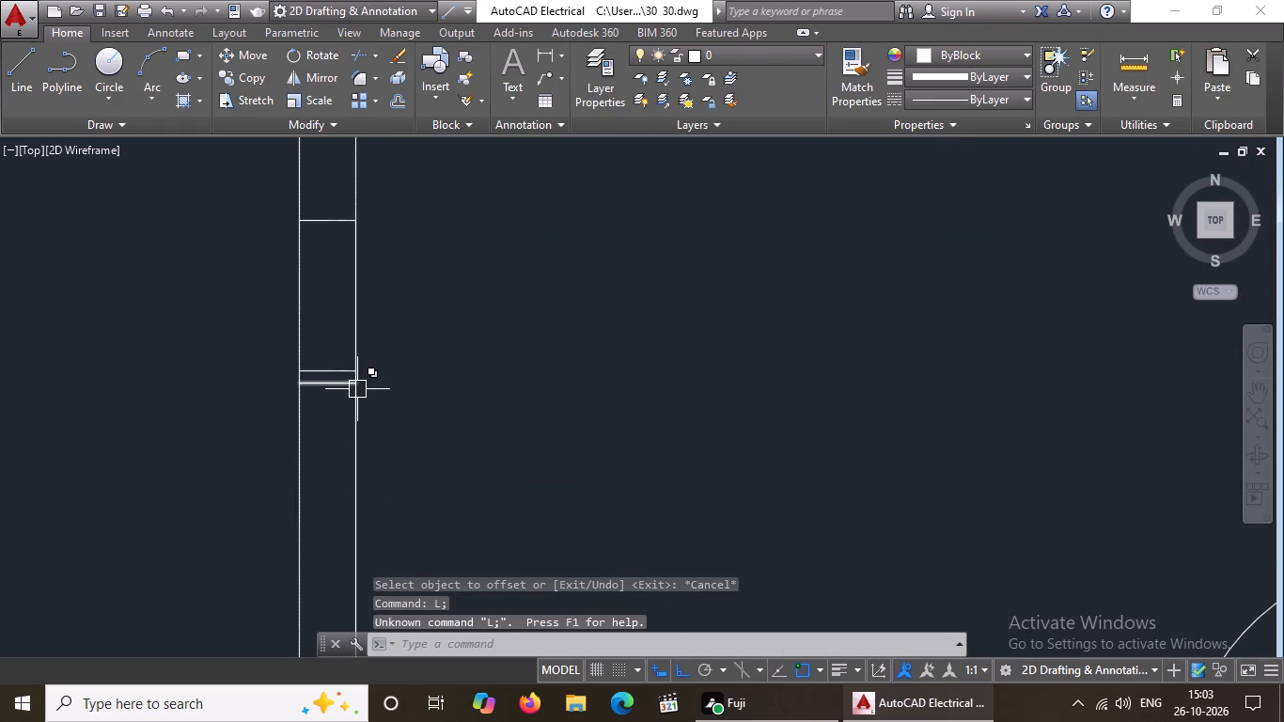
key("l")
key("Return")
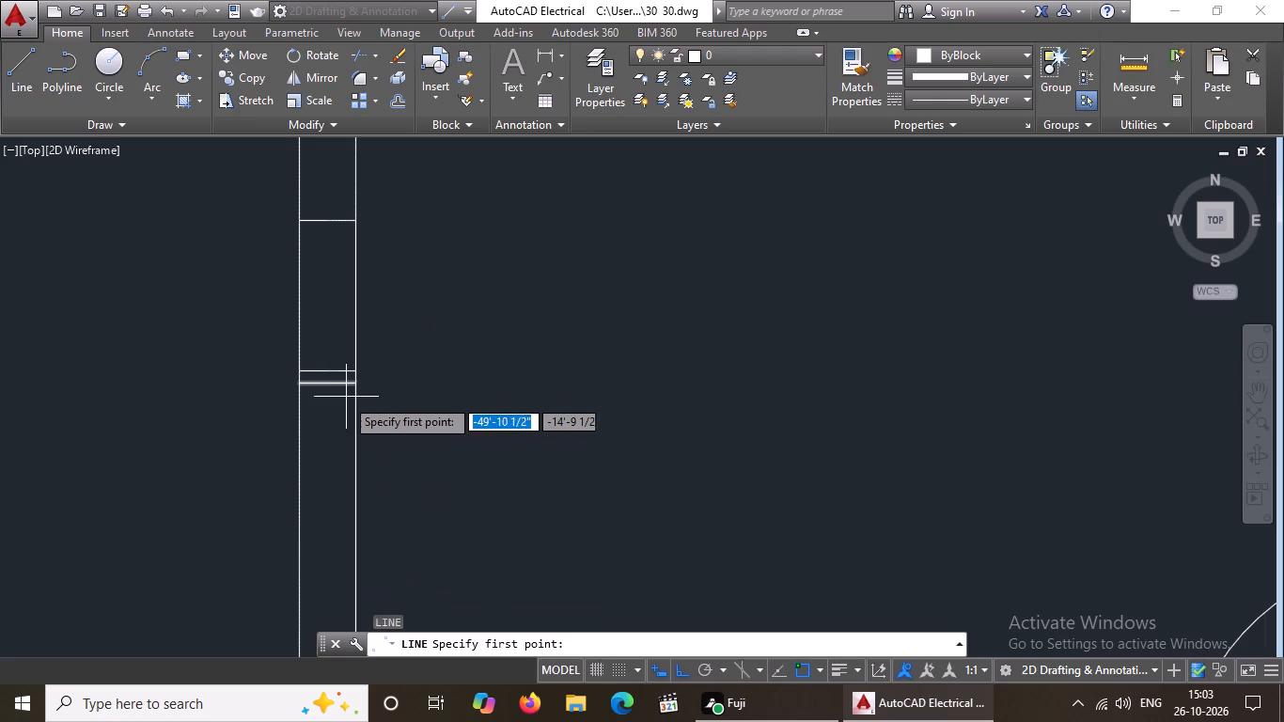
scroll(405, 378, "down", 2)
scroll(357, 246, "up", 3)
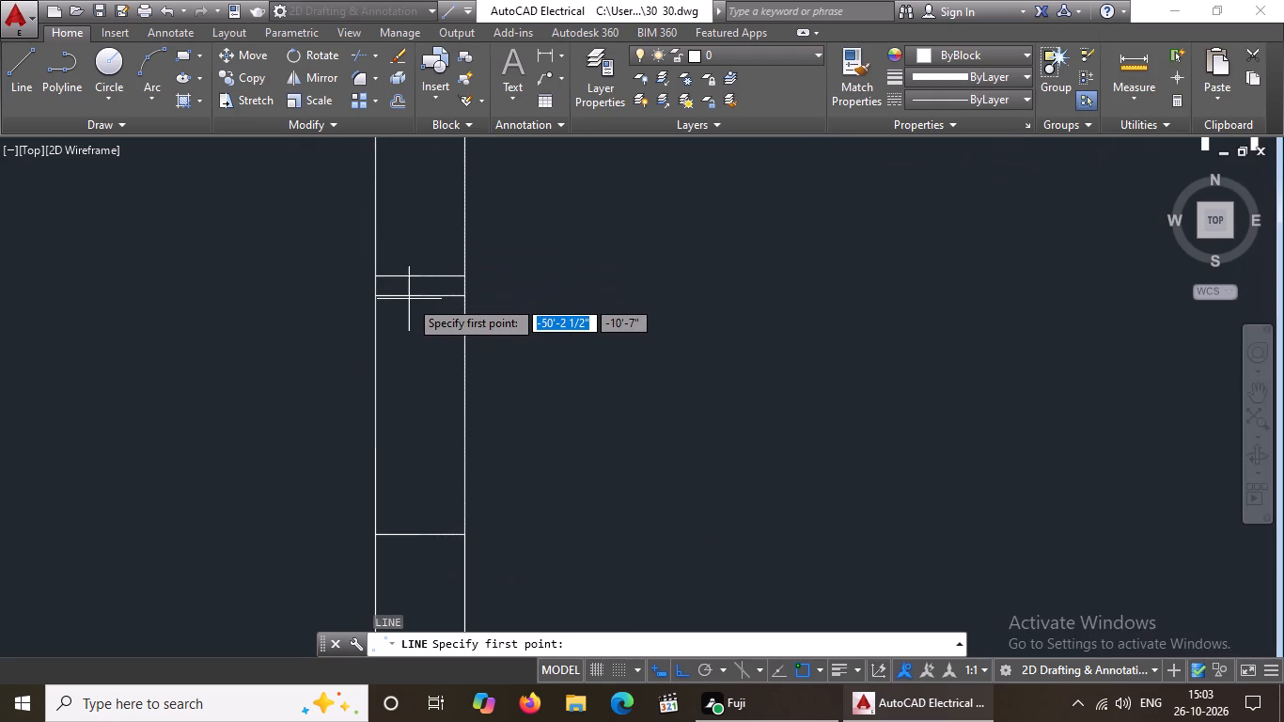
left_click(422, 296)
scroll(414, 353, "down", 2)
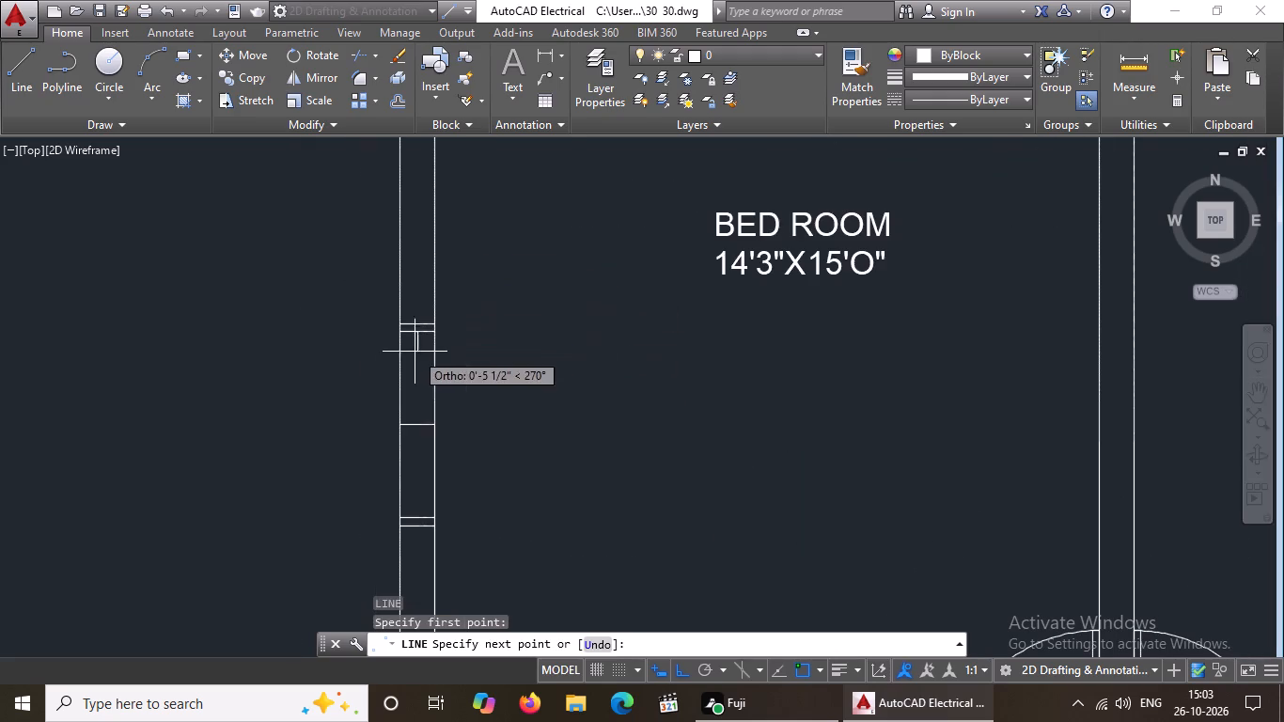
scroll(415, 522, "up", 2)
left_click(418, 510)
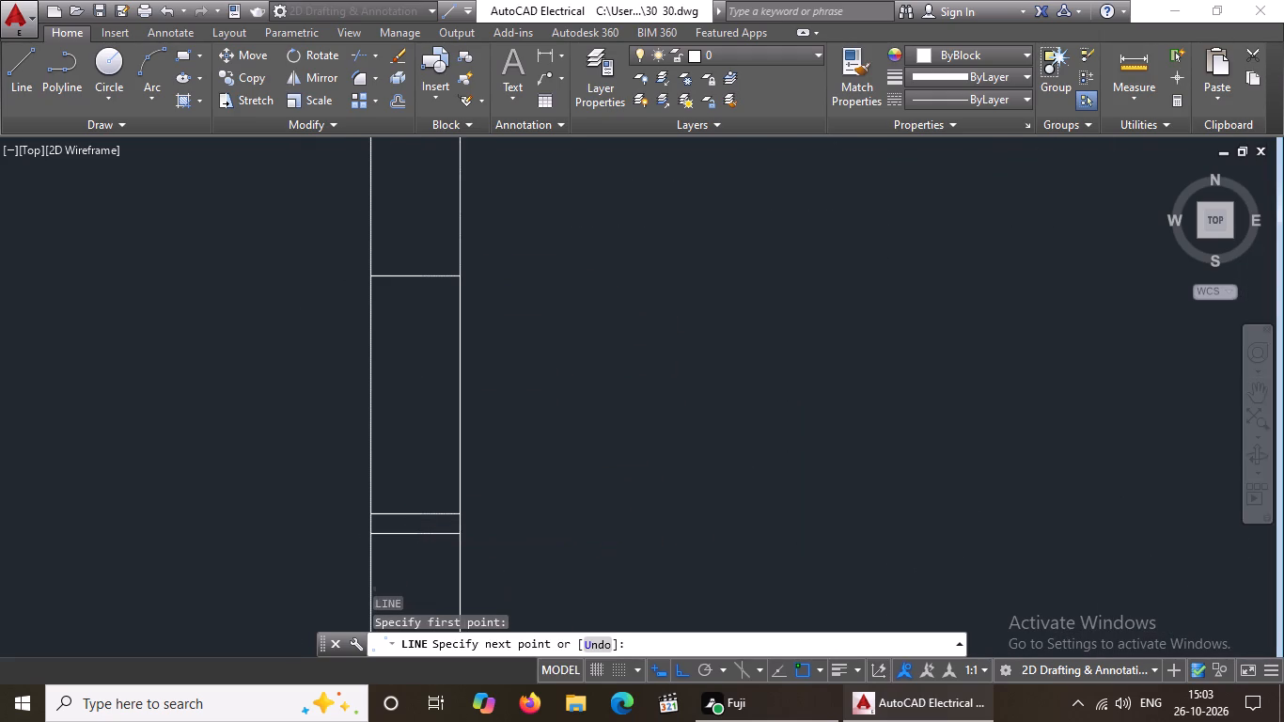
key("Return")
Draw a vertical centre line in the east BED ROOM window, joining the midpoints of its two inner end lines.
key("l")
key("Return")
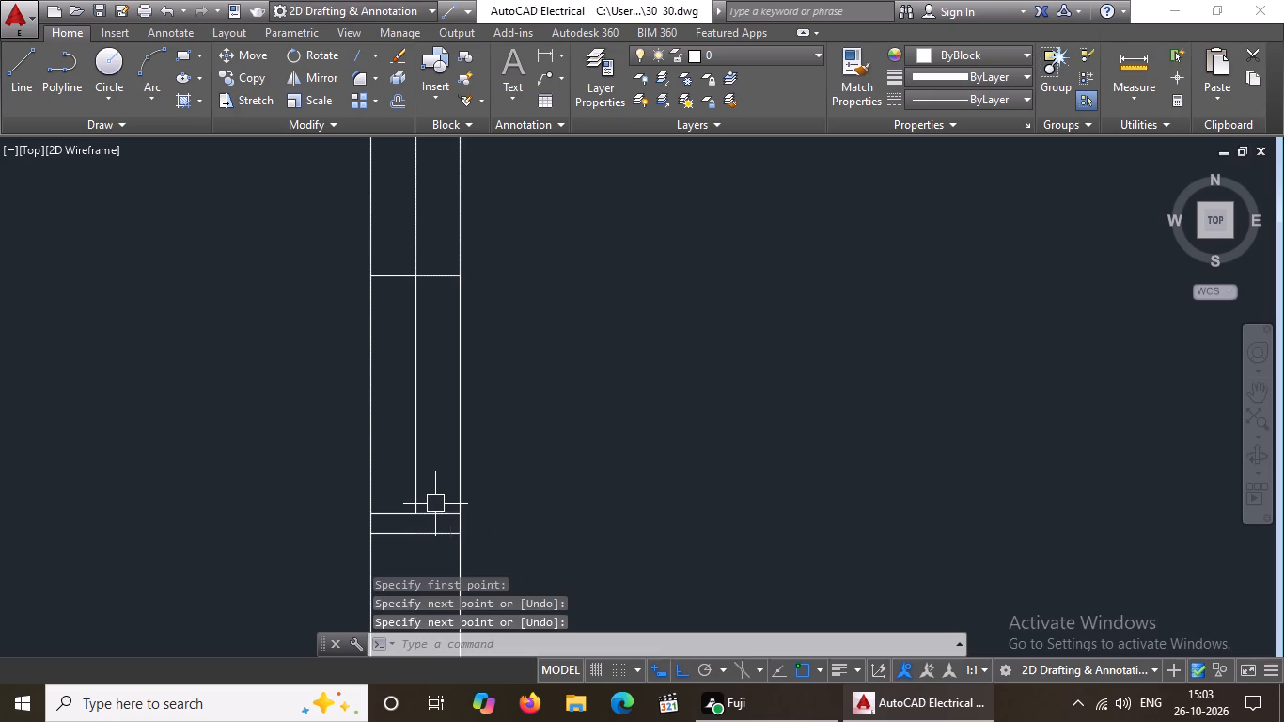
scroll(678, 423, "down", 3)
scroll(854, 413, "down", 2)
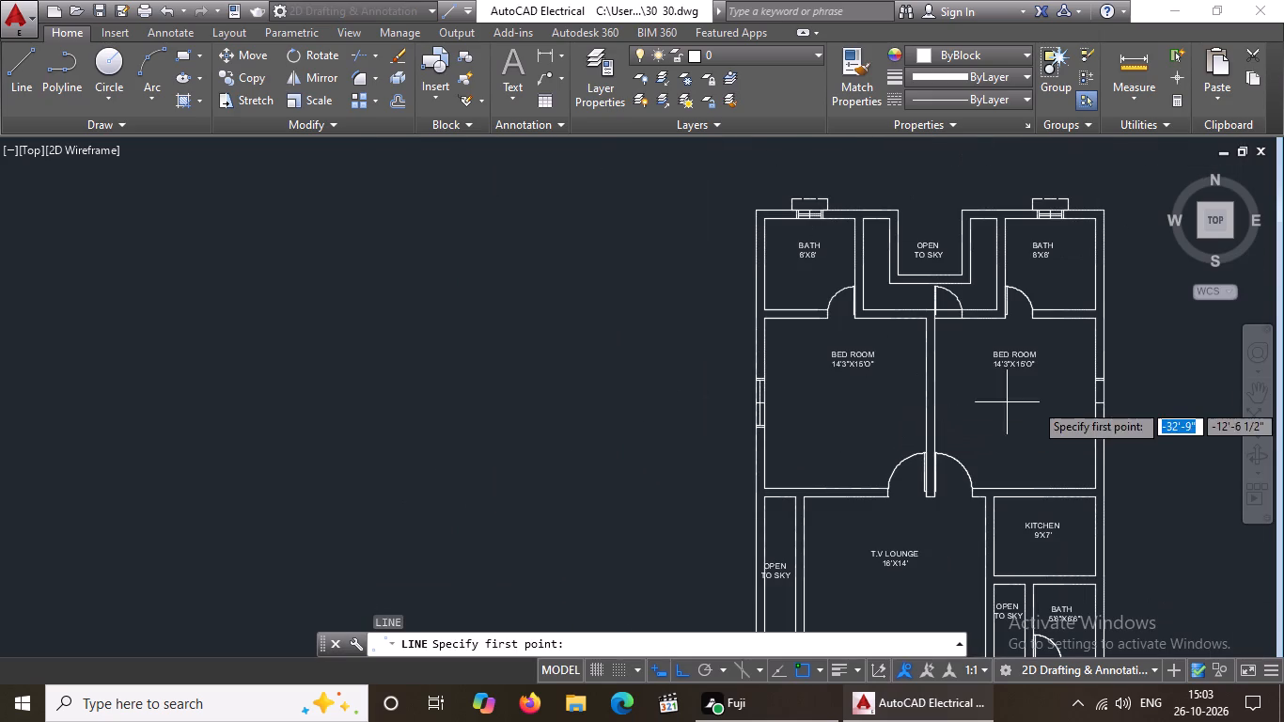
scroll(1165, 396, "up", 2)
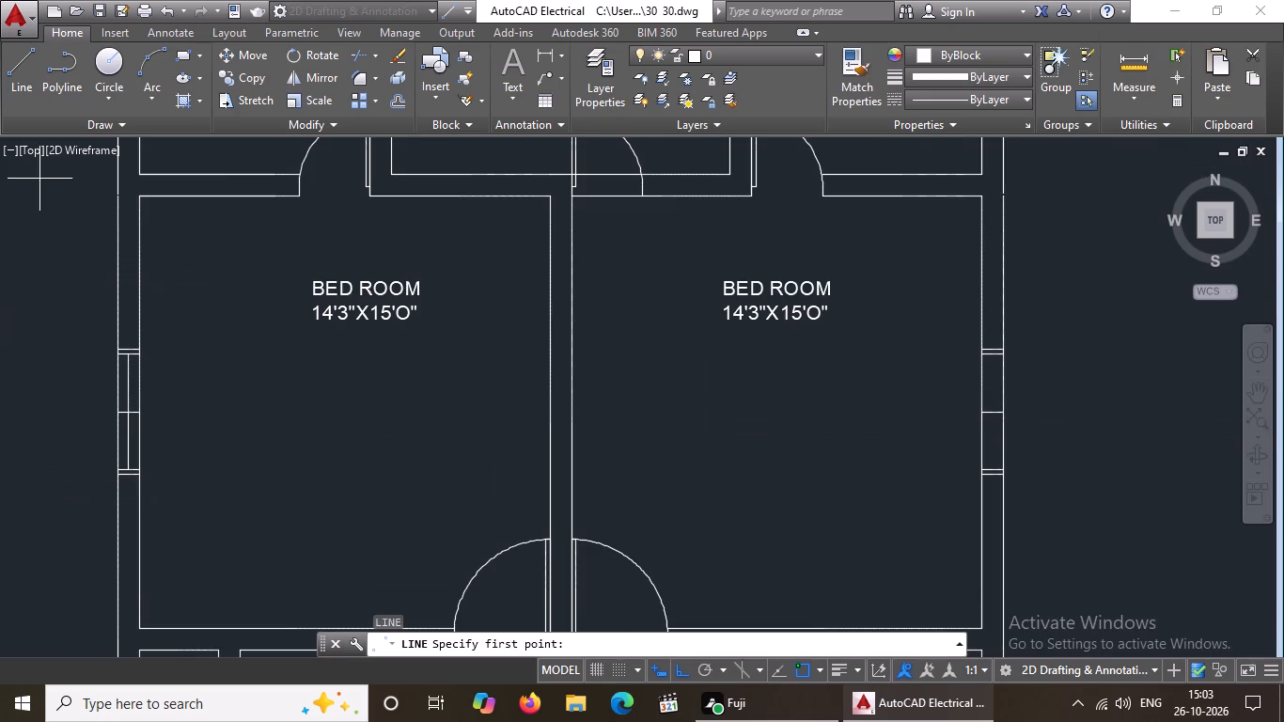
scroll(1114, 400, "up", 3)
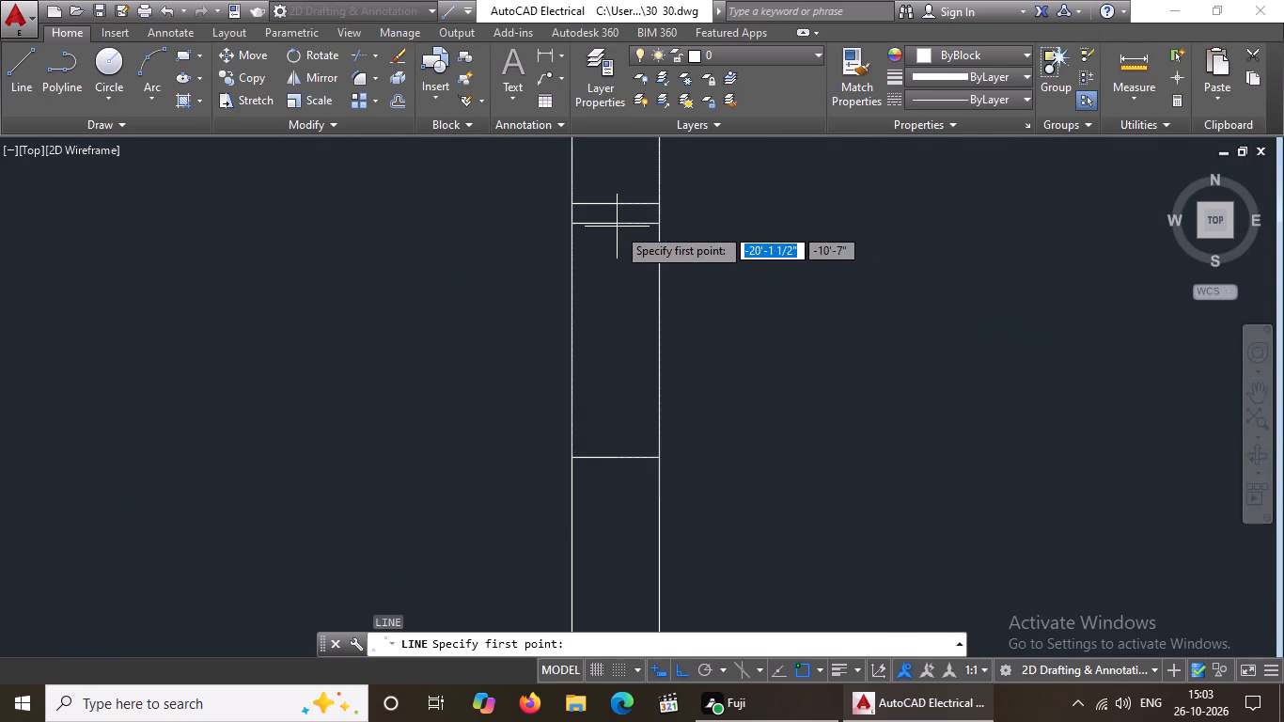
left_click(617, 226)
scroll(616, 236, "down", 3)
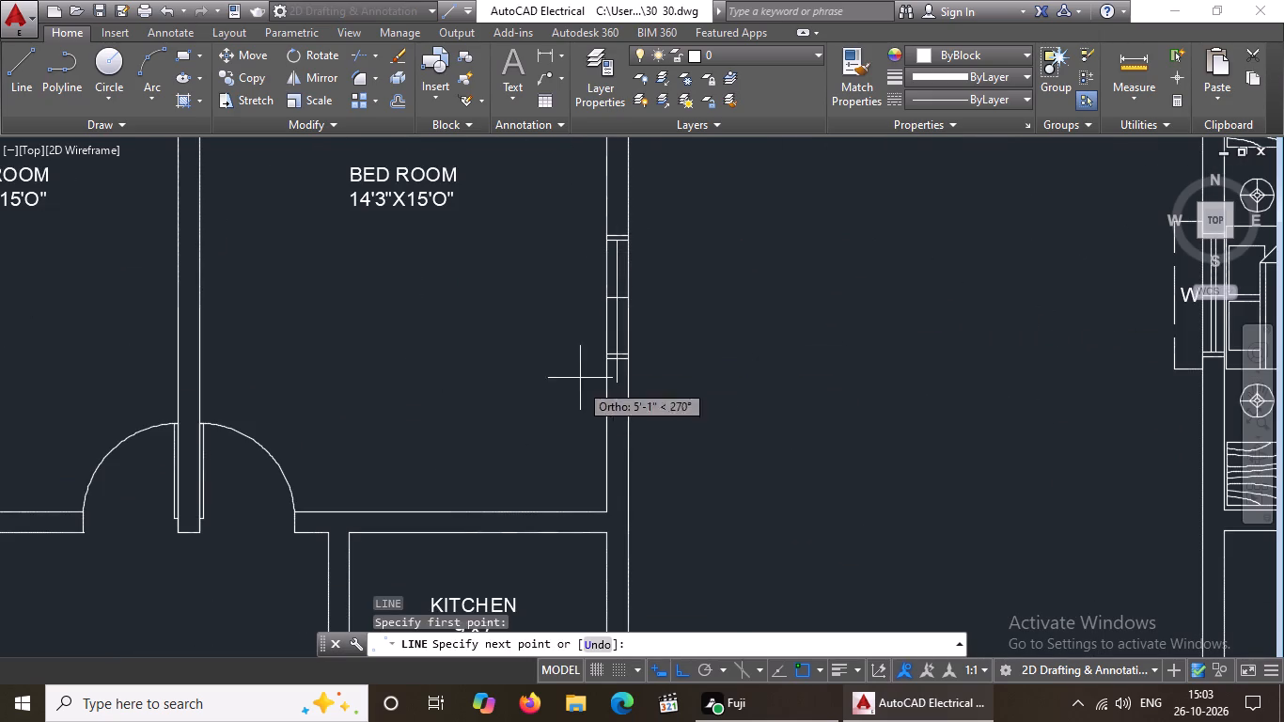
scroll(602, 341, "up", 3)
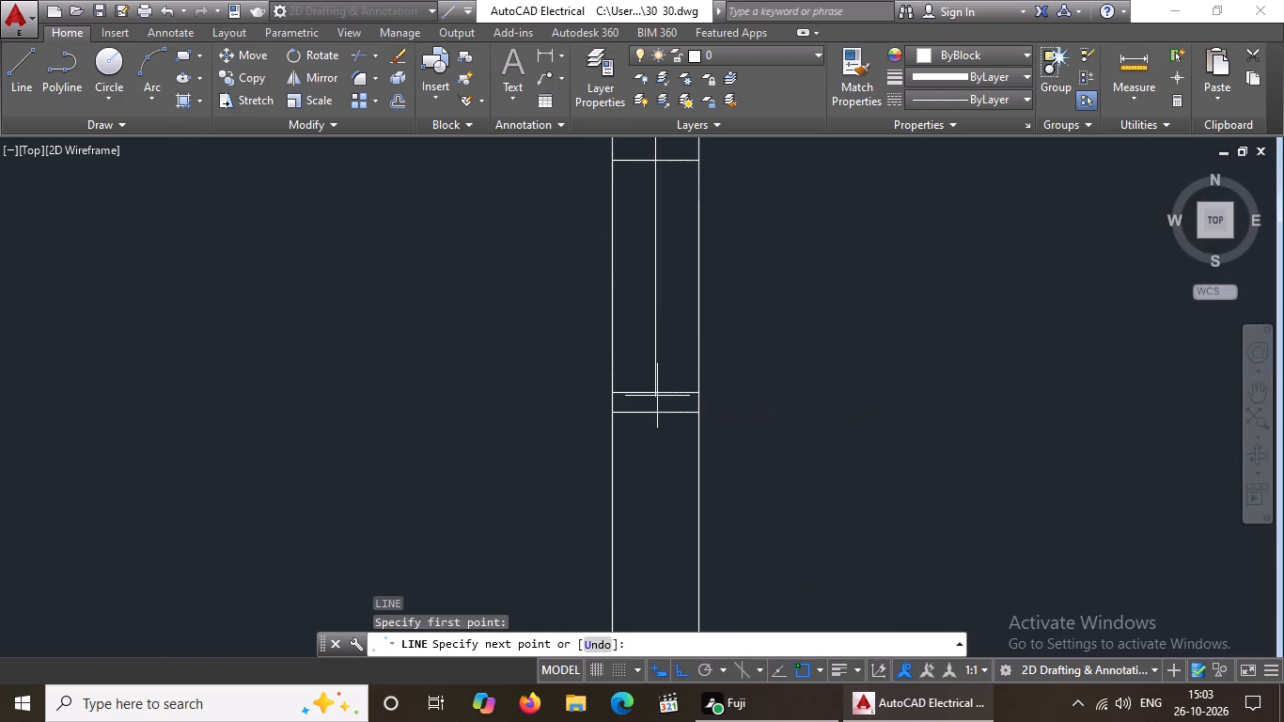
left_click(655, 392)
key("Return")
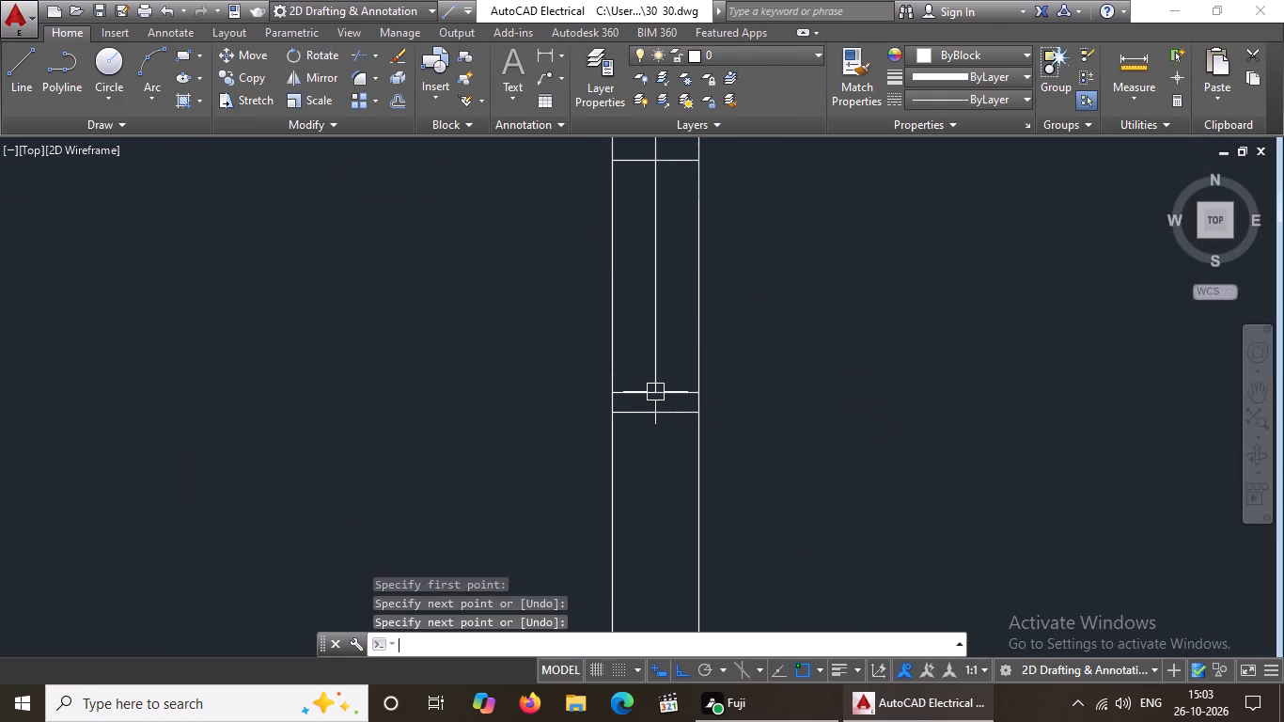
Offset the east BED ROOM window's vertical centre line 1" to both sides.
key("o")
key("Return")
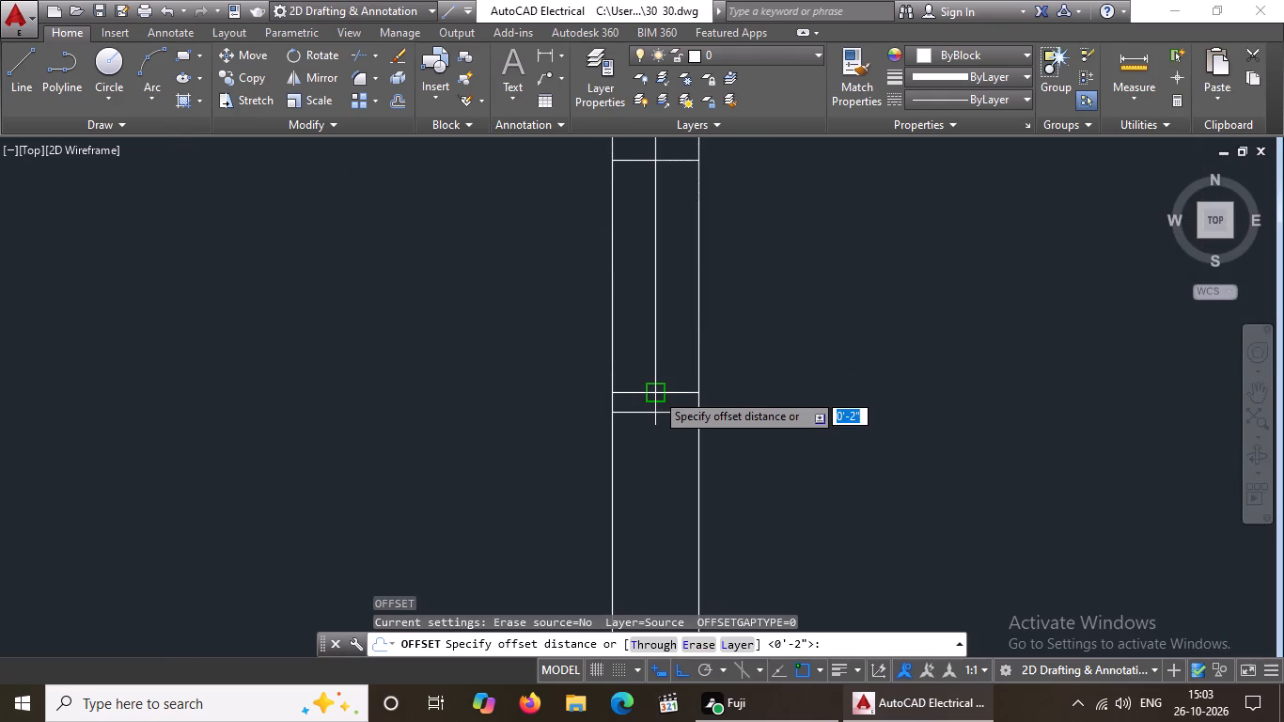
key("1")
key("shift+quotedbl")
key("Return")
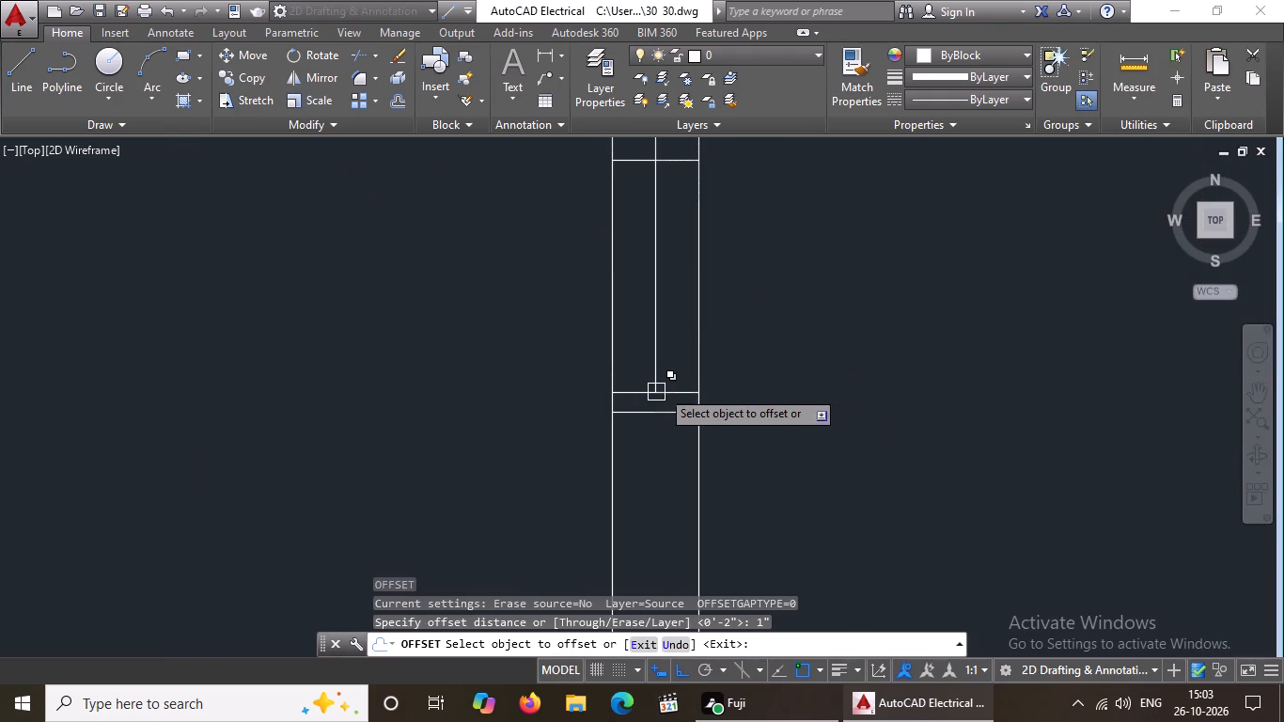
left_click(660, 358)
left_click(681, 347)
left_click(652, 353)
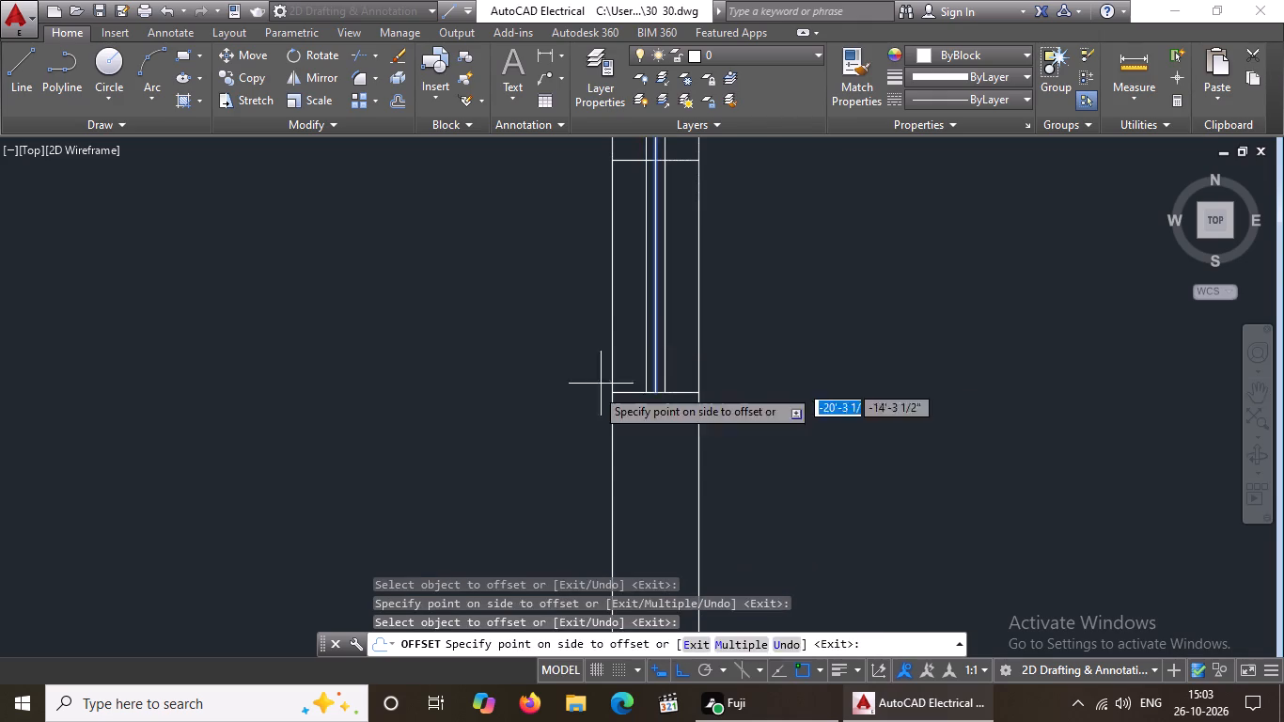
left_click(594, 388)
Offset the west BED ROOM window's vertical centre line 1" to both sides.
scroll(608, 365, "down", 3)
middle_click_drag(123, 294, 502, 385)
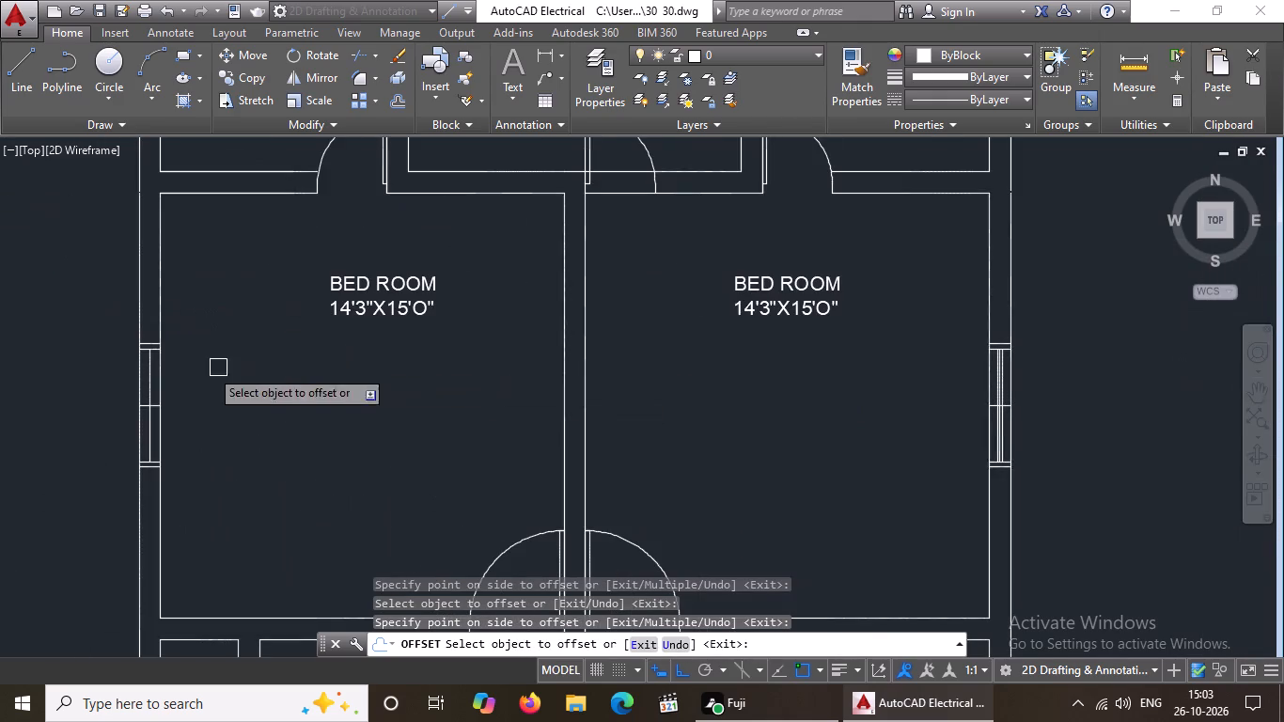
scroll(152, 384, "up", 2)
left_click(140, 383)
left_click(112, 398)
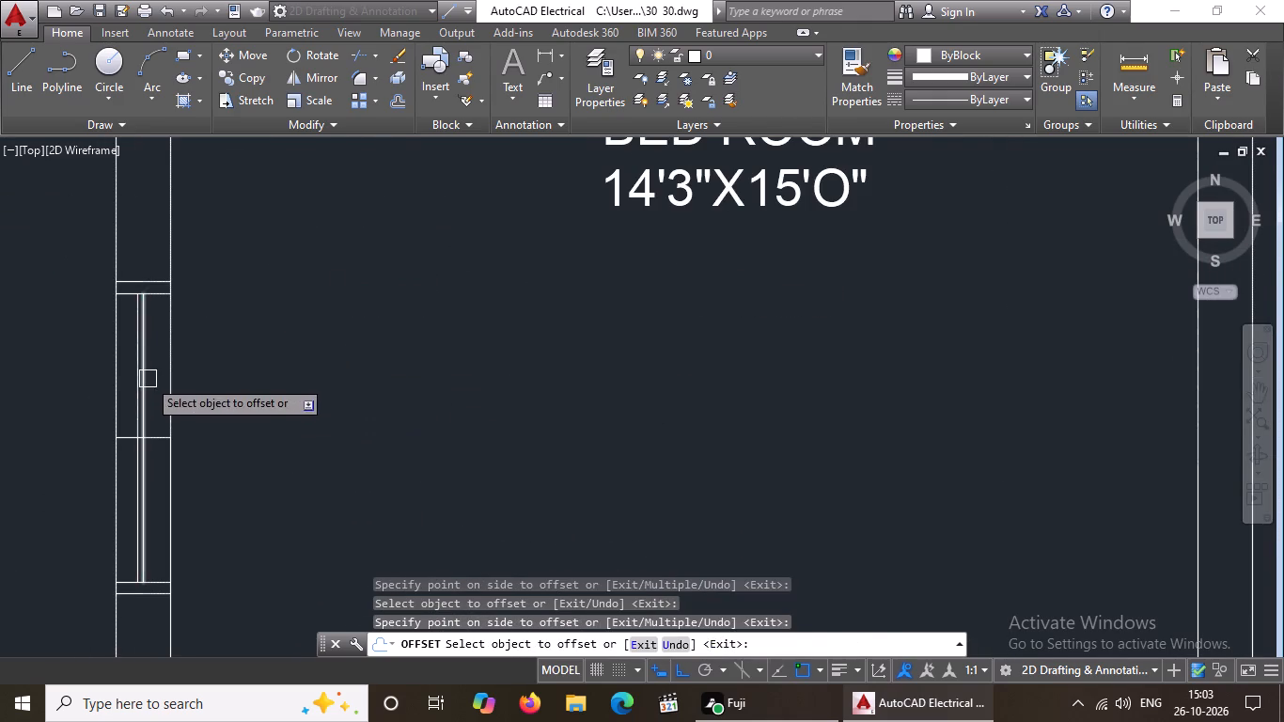
left_click_drag(148, 378, 163, 373)
left_click(180, 367)
key("Escape")
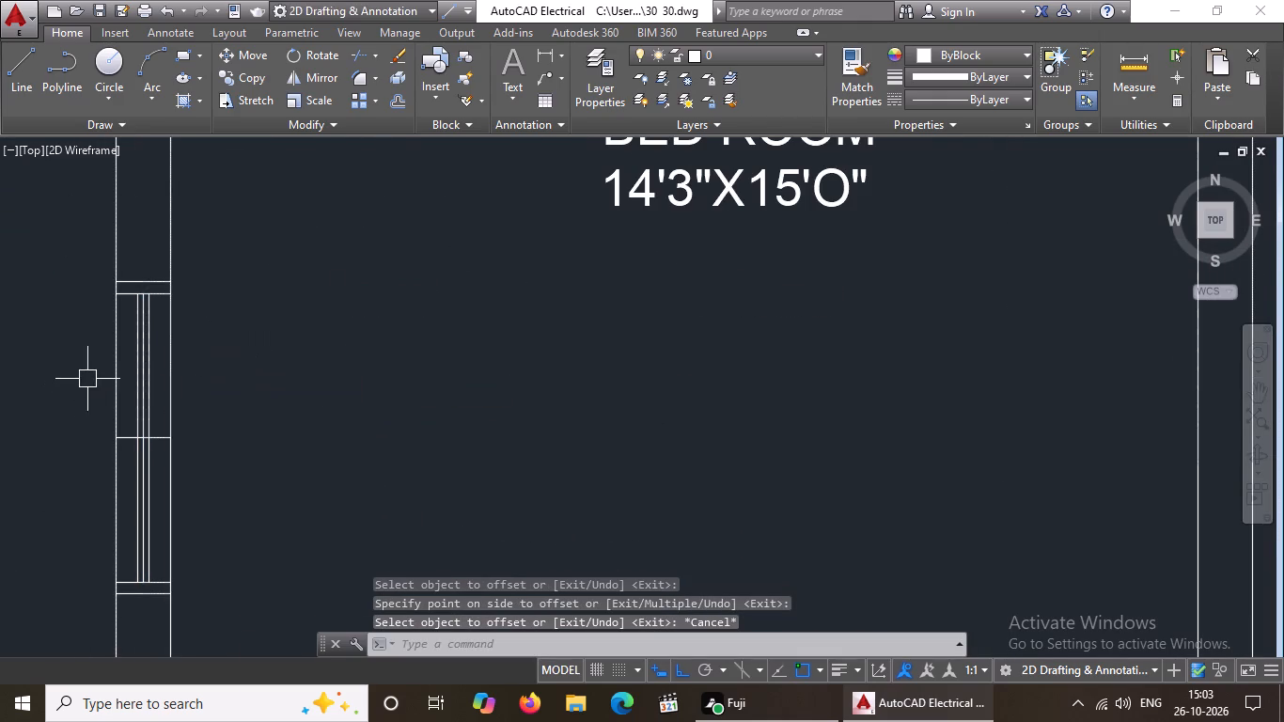
Delete the vertical centre line between the two offset lines in the west BED ROOM window.
scroll(145, 378, "up", 2)
left_click(137, 376)
key("Delete")
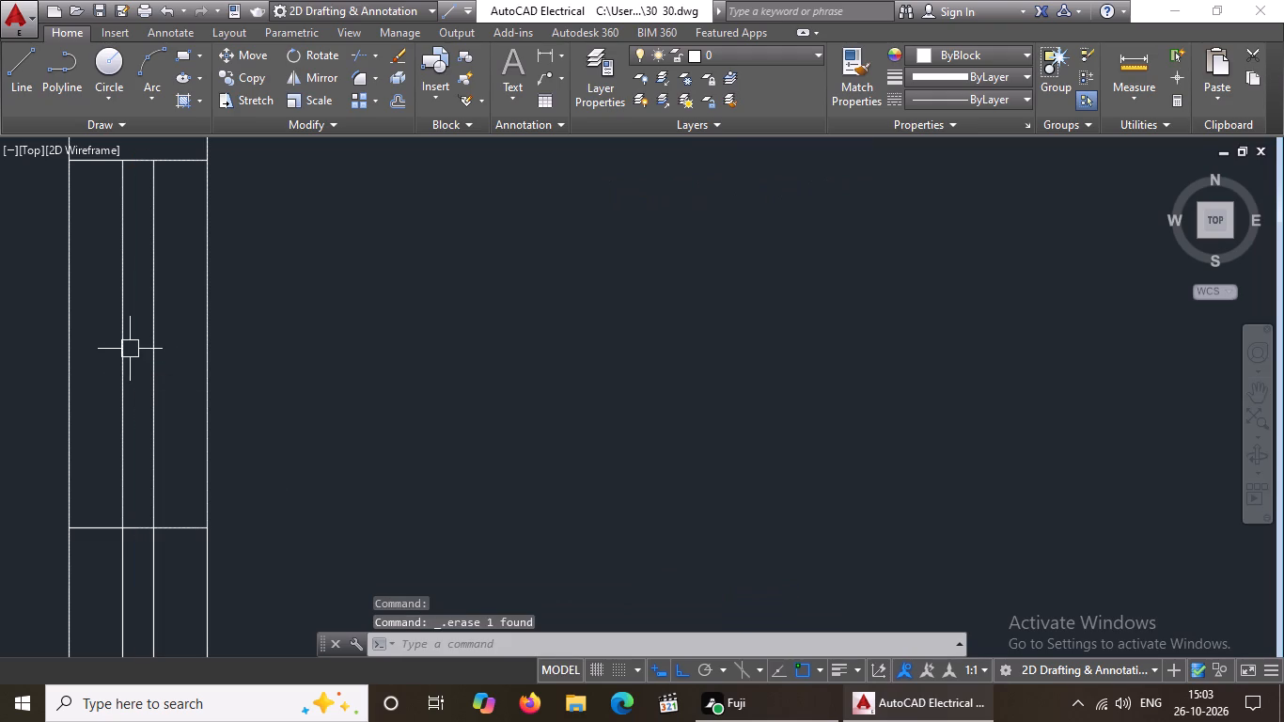
Delete the vertical centre line between the two offset lines in the east BED ROOM window.
scroll(143, 344, "down", 1)
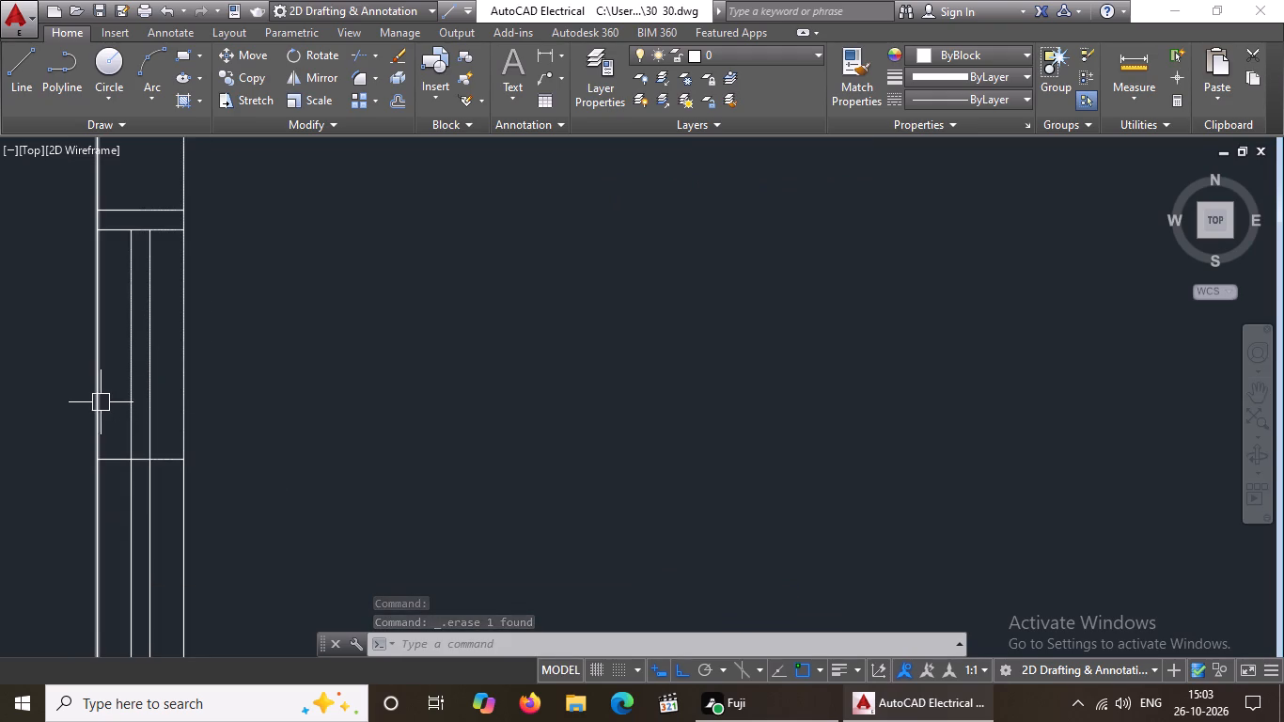
scroll(202, 378, "down", 3)
scroll(1077, 440, "up", 3)
scroll(871, 405, "up", 3)
left_click(862, 409)
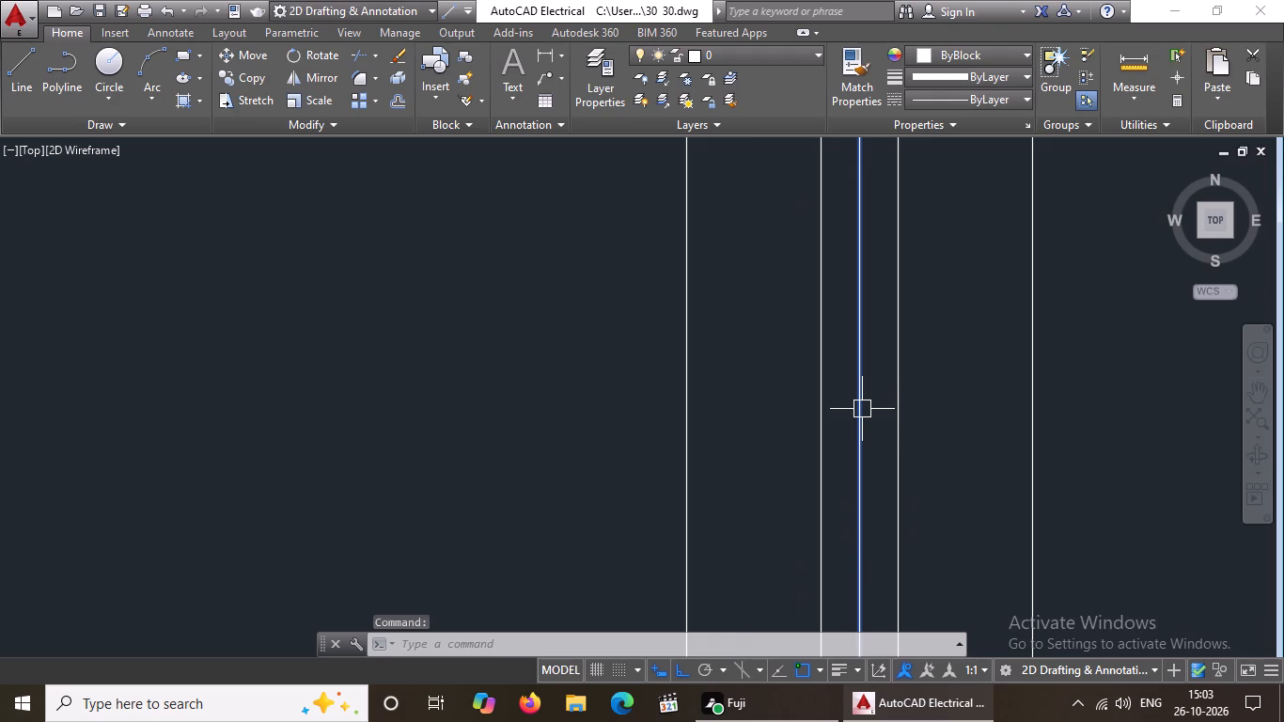
key("Delete")
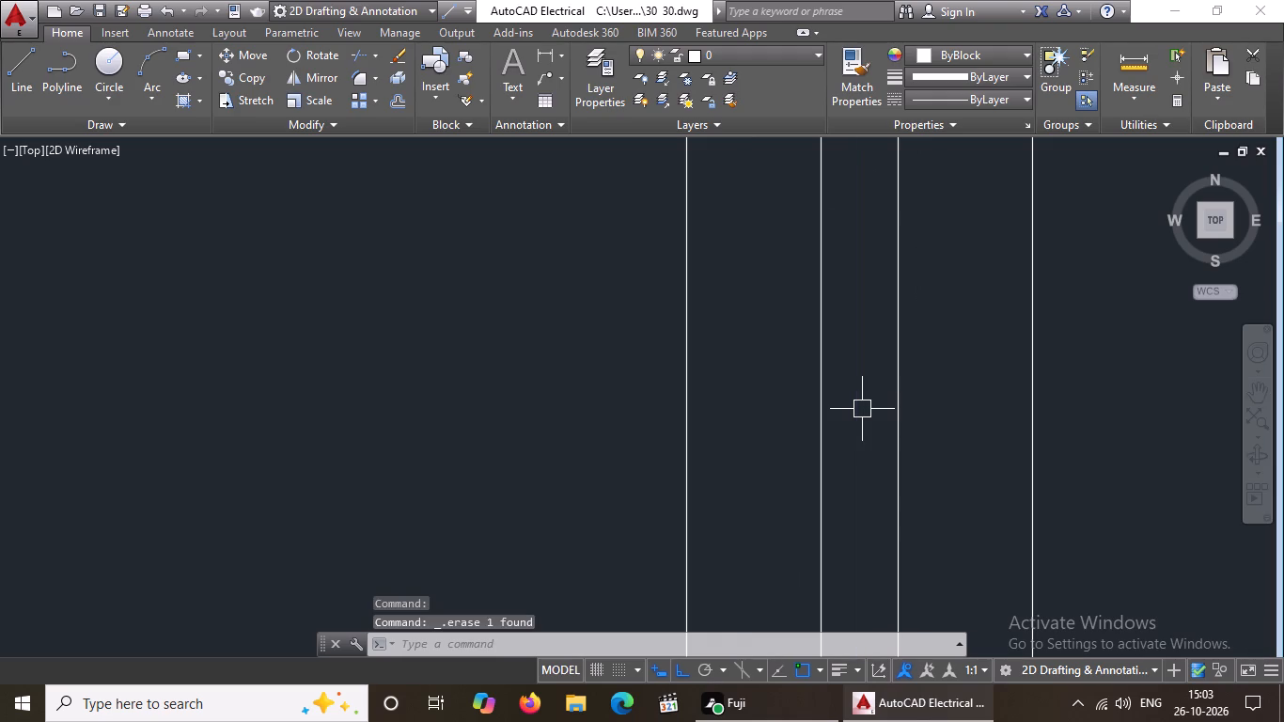
Draw a 9" horizontal line across the east KITCHEN wall at its mid-height.
scroll(870, 411, "down", 5)
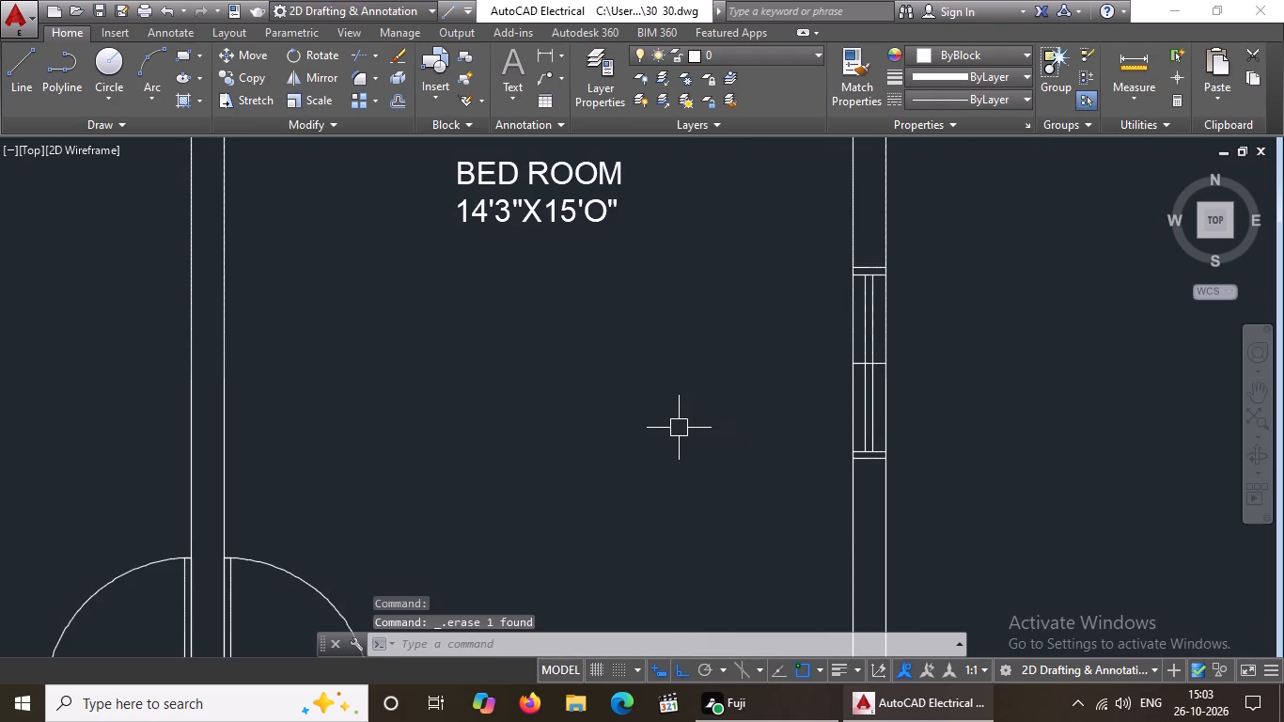
scroll(679, 422, "up", 1)
scroll(778, 463, "down", 2)
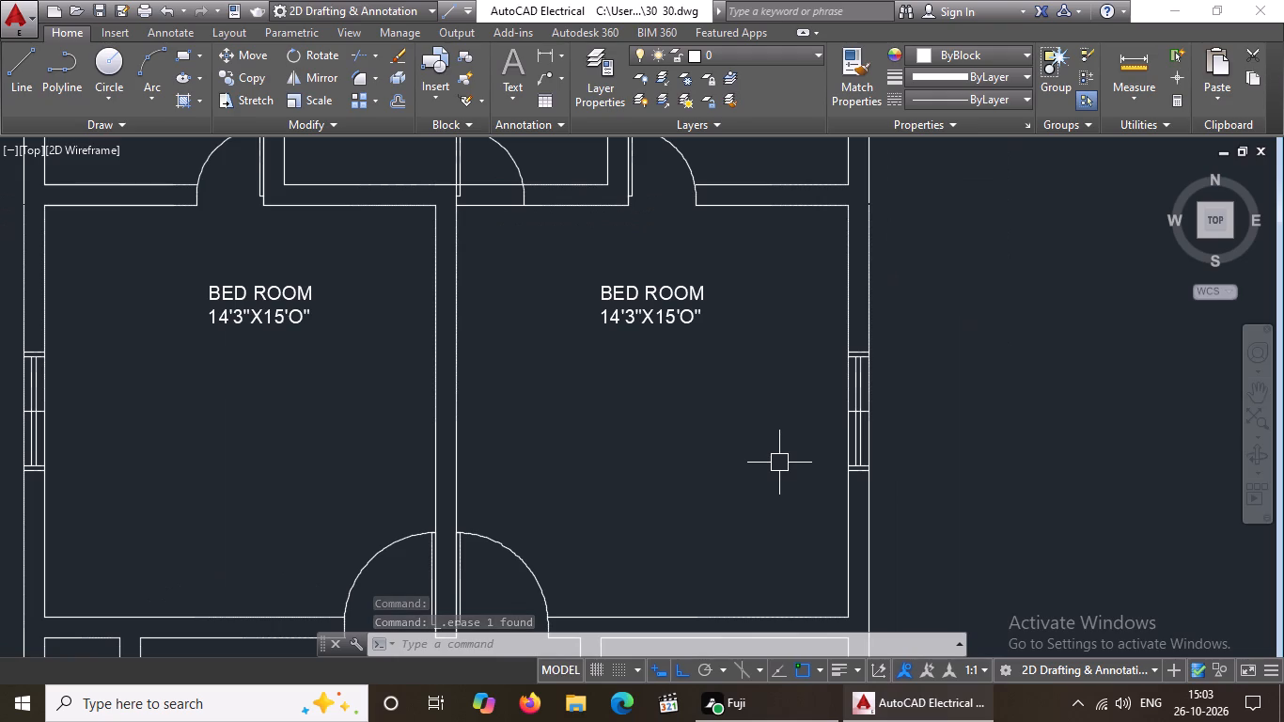
scroll(709, 431, "down", 3)
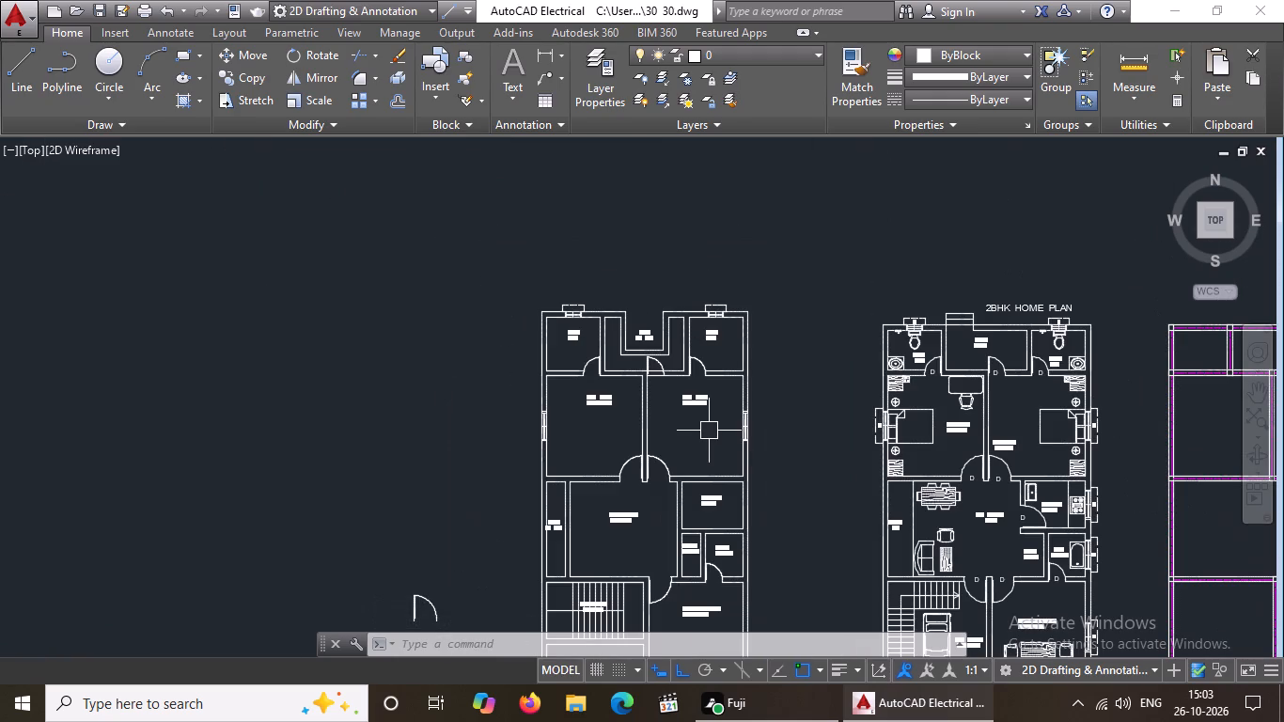
middle_click(700, 385)
scroll(751, 545, "up", 2)
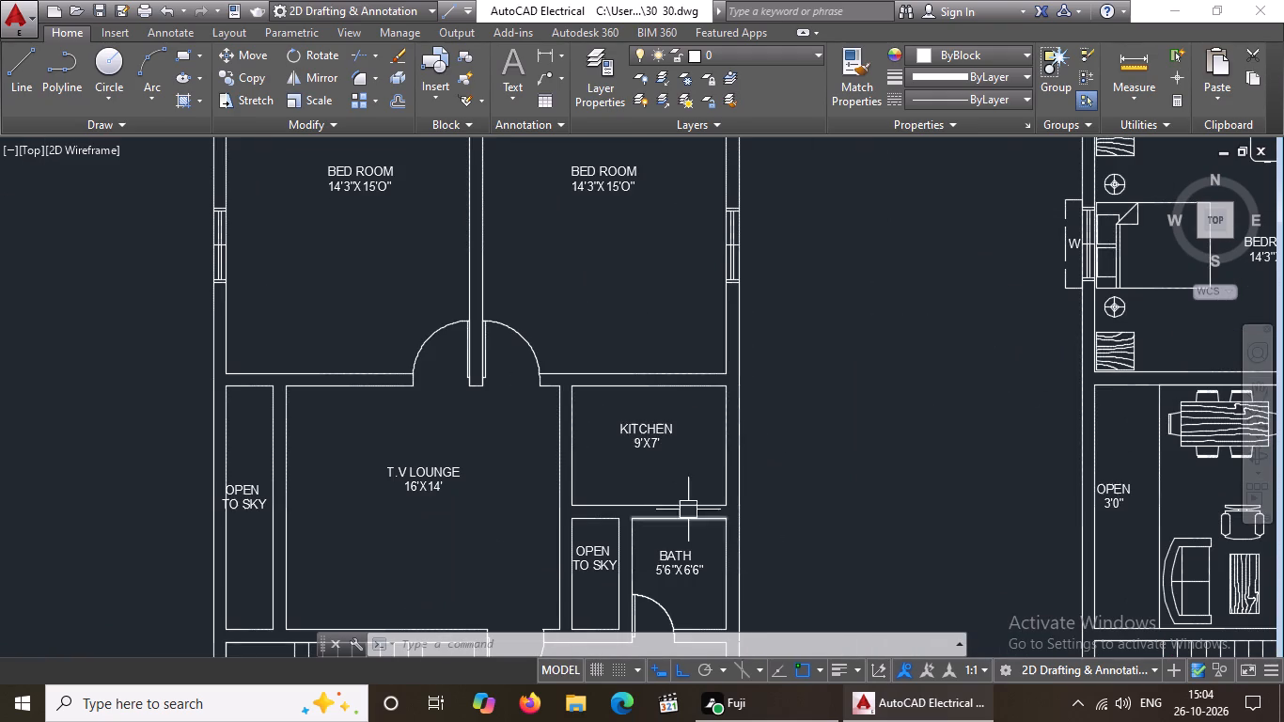
scroll(719, 440, "up", 1)
key("Escape")
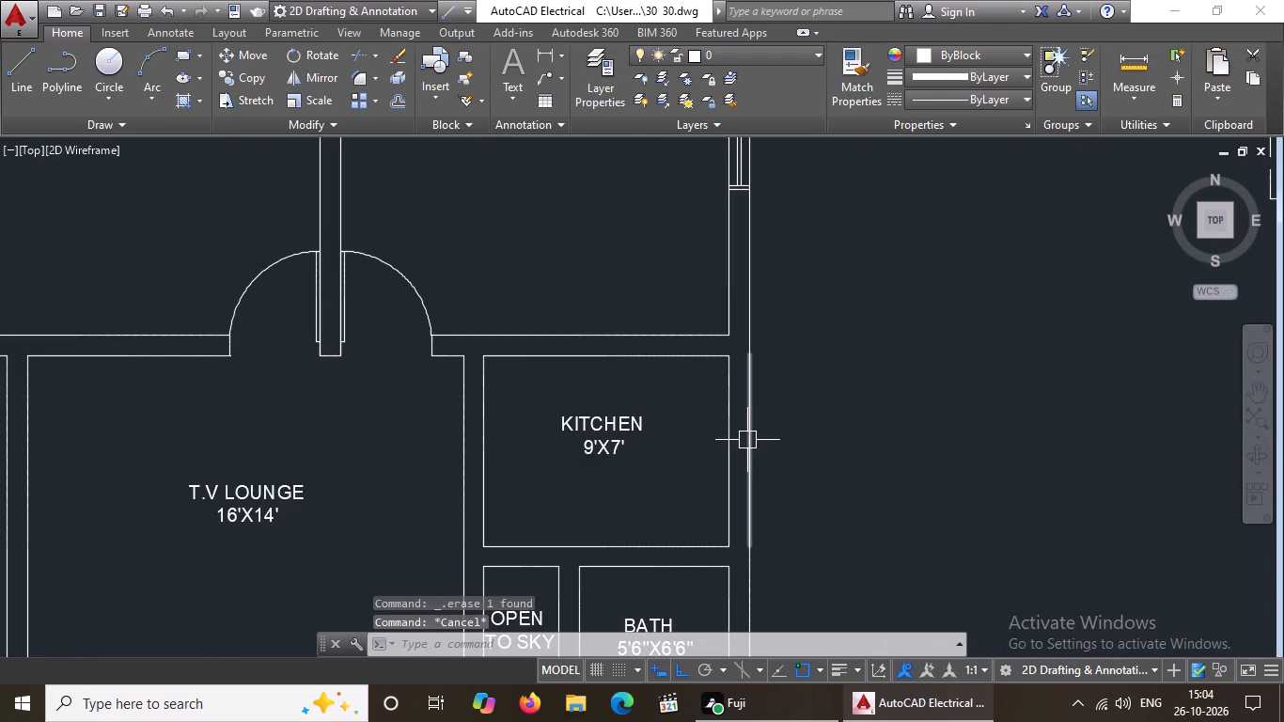
key("l")
key("Return")
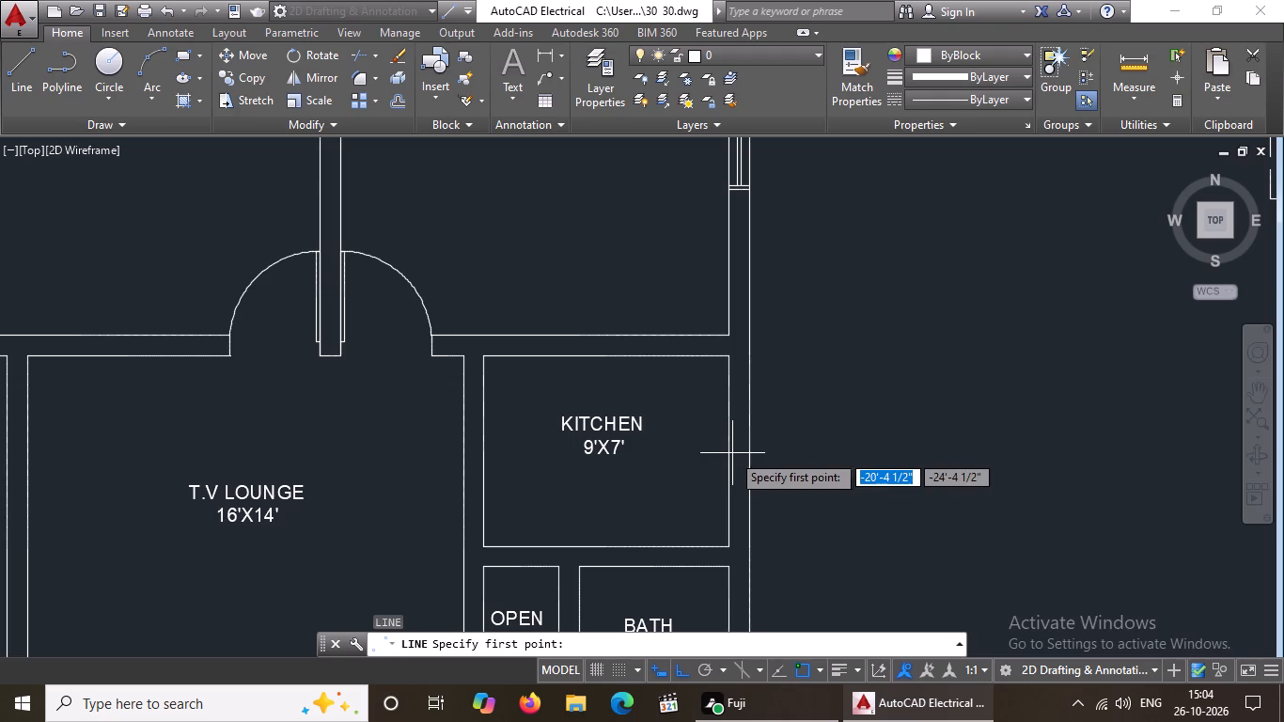
left_click_drag(728, 457, 754, 449)
key("9")
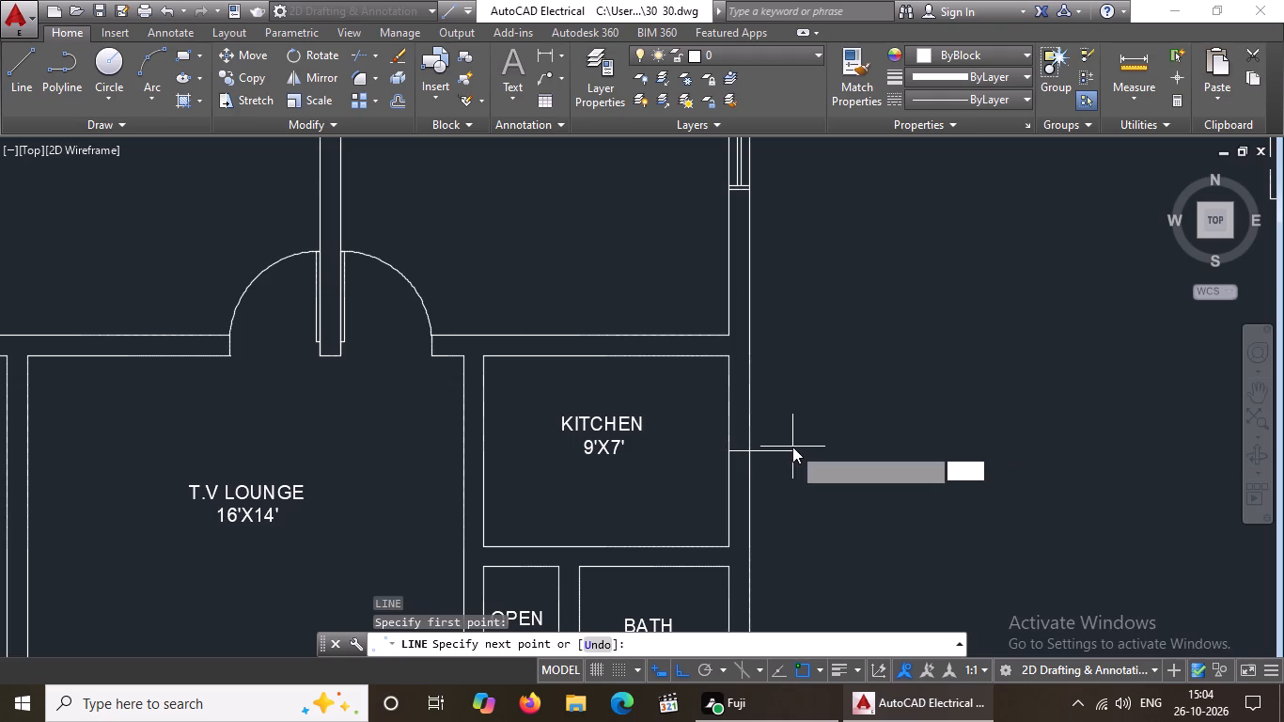
key("shift+quotedbl")
key("Return")
key("Return")
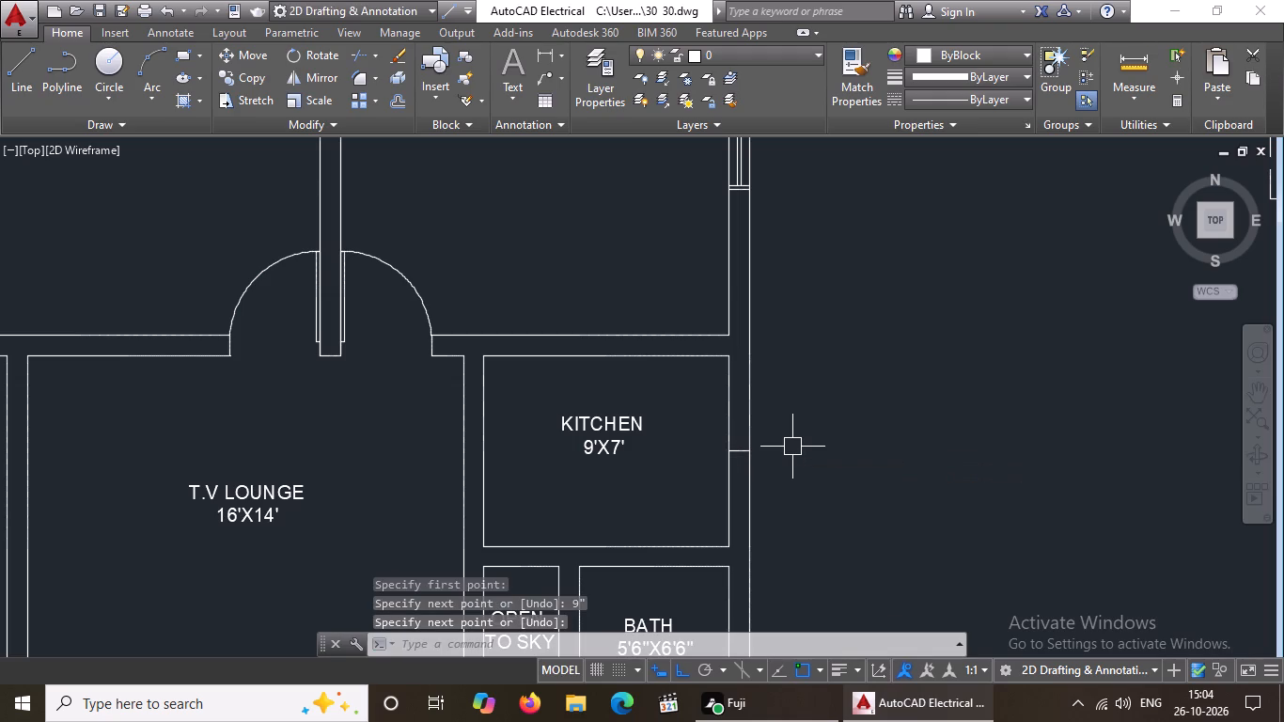
Offset the 9" line in the east KITCHEN wall 2' to both sides to form the window ends.
key("o")
key("Return")
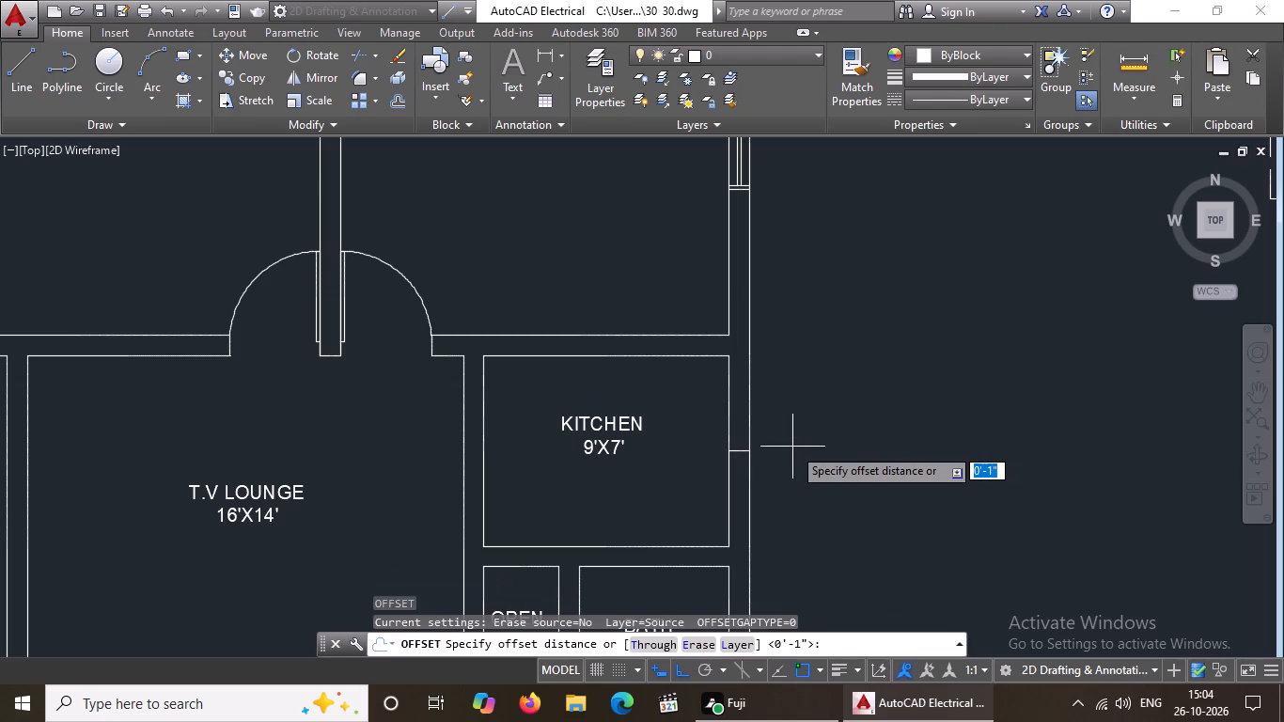
key("2")
key("apostrophe")
key("Return")
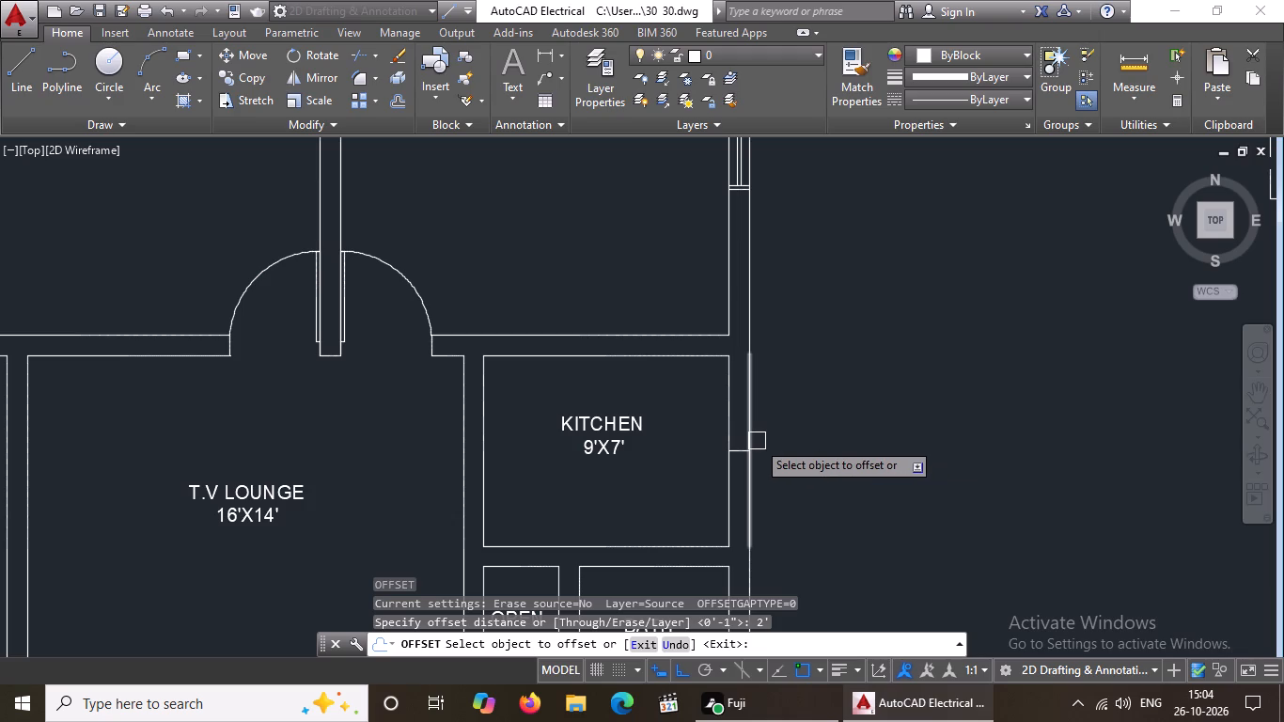
scroll(759, 440, "up", 3)
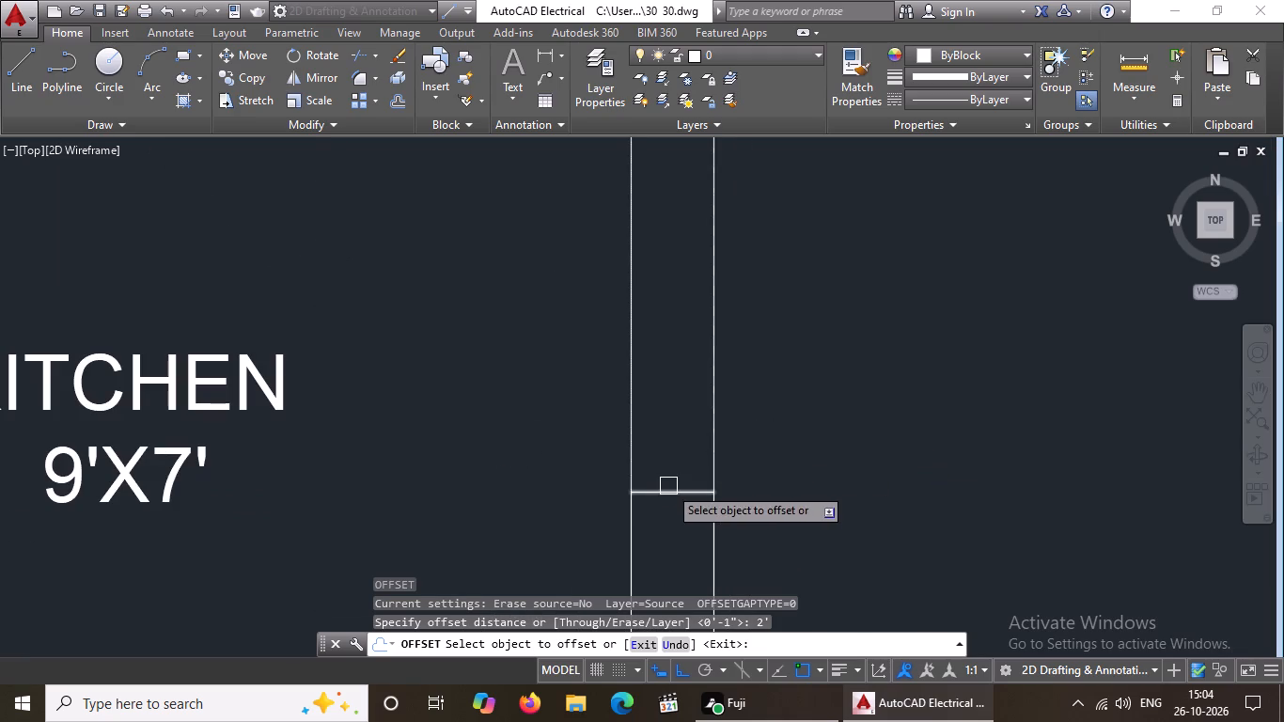
left_click_drag(669, 486, 672, 478)
left_click(675, 444)
left_click(687, 496)
left_click(683, 523)
scroll(734, 469, "down", 4)
key("Escape")
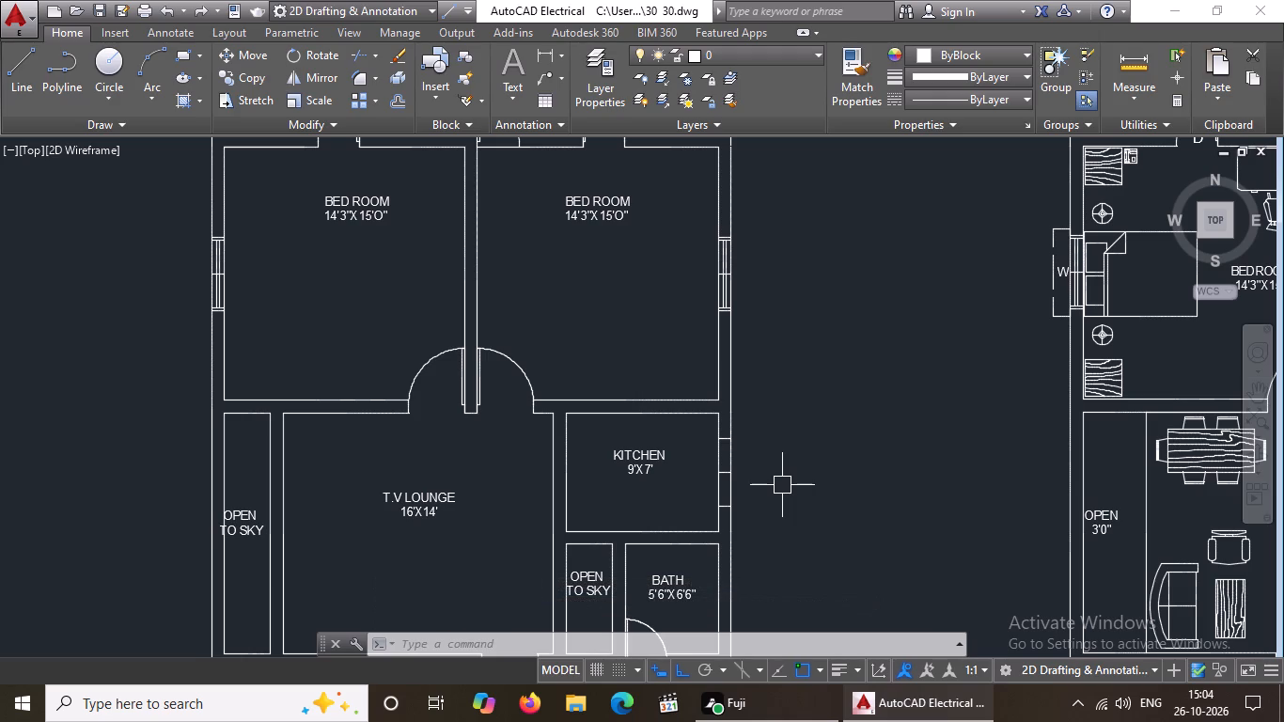
Draw a vertical centre line between the midpoints of the KITCHEN window's two end lines.
key("l")
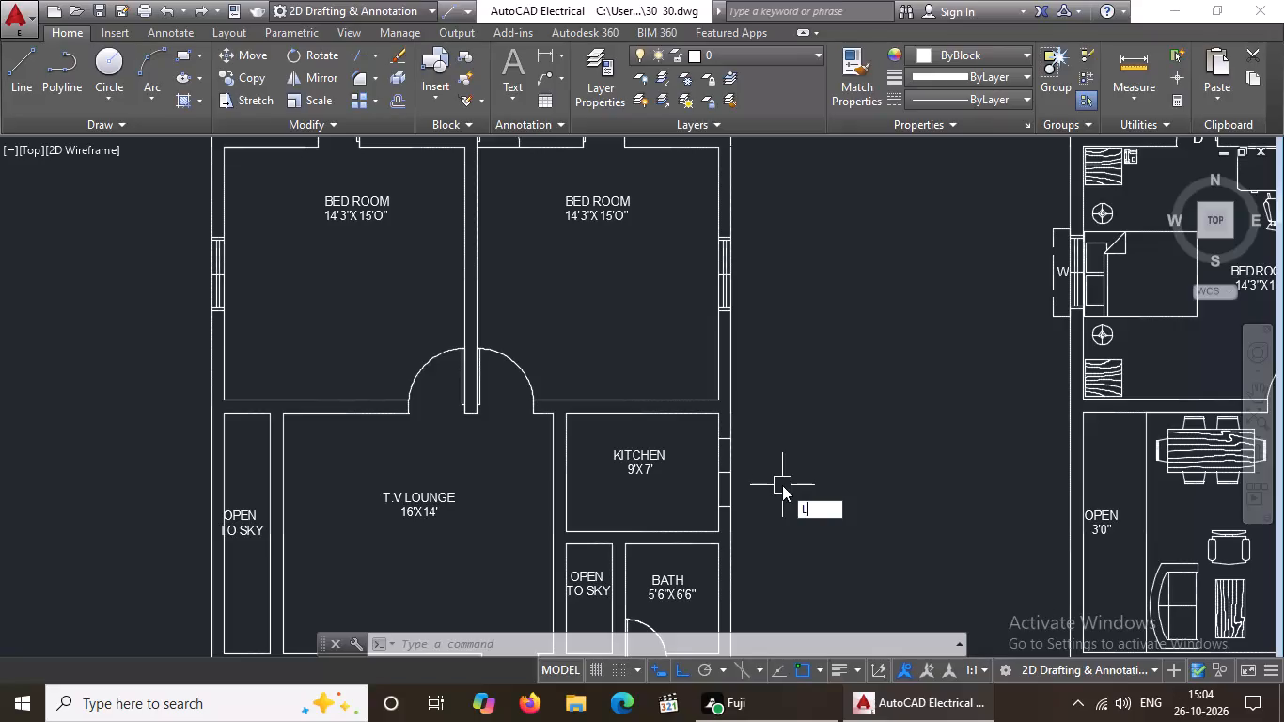
key("Return")
scroll(759, 450, "up", 3)
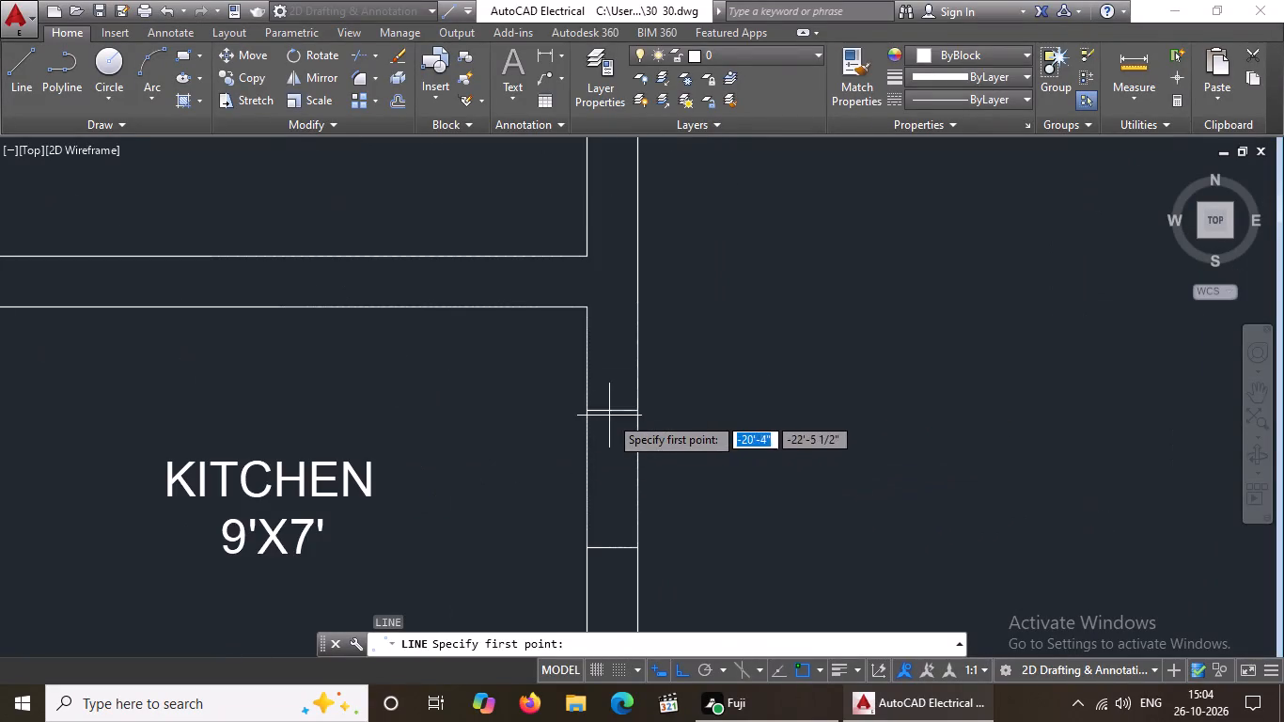
left_click(618, 408)
scroll(644, 400, "down", 5)
scroll(632, 463, "up", 4)
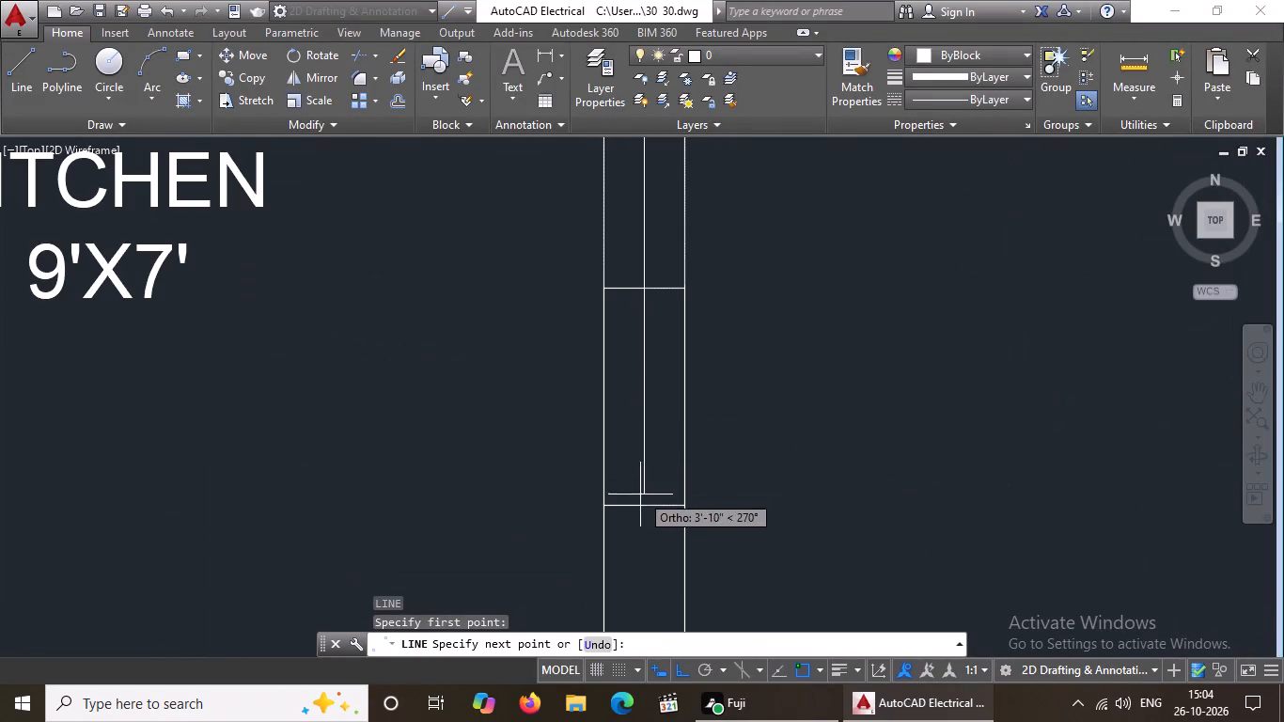
left_click(643, 505)
scroll(702, 462, "down", 3)
key("Escape")
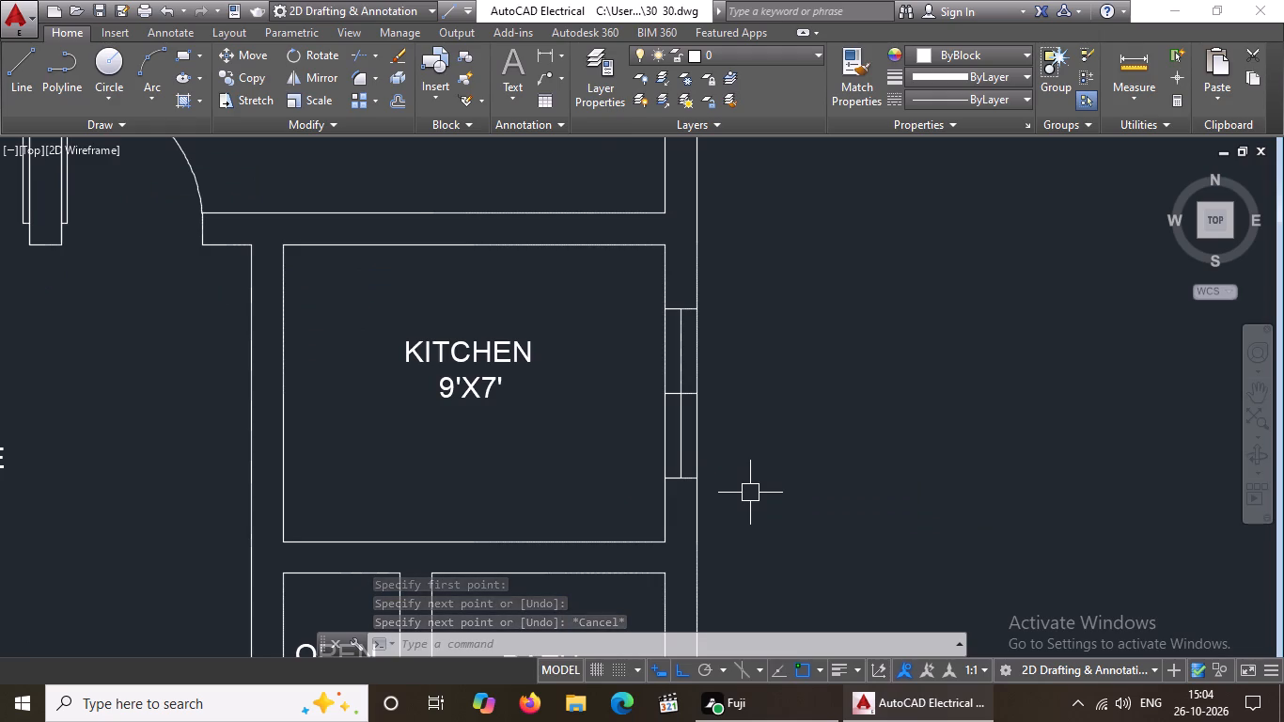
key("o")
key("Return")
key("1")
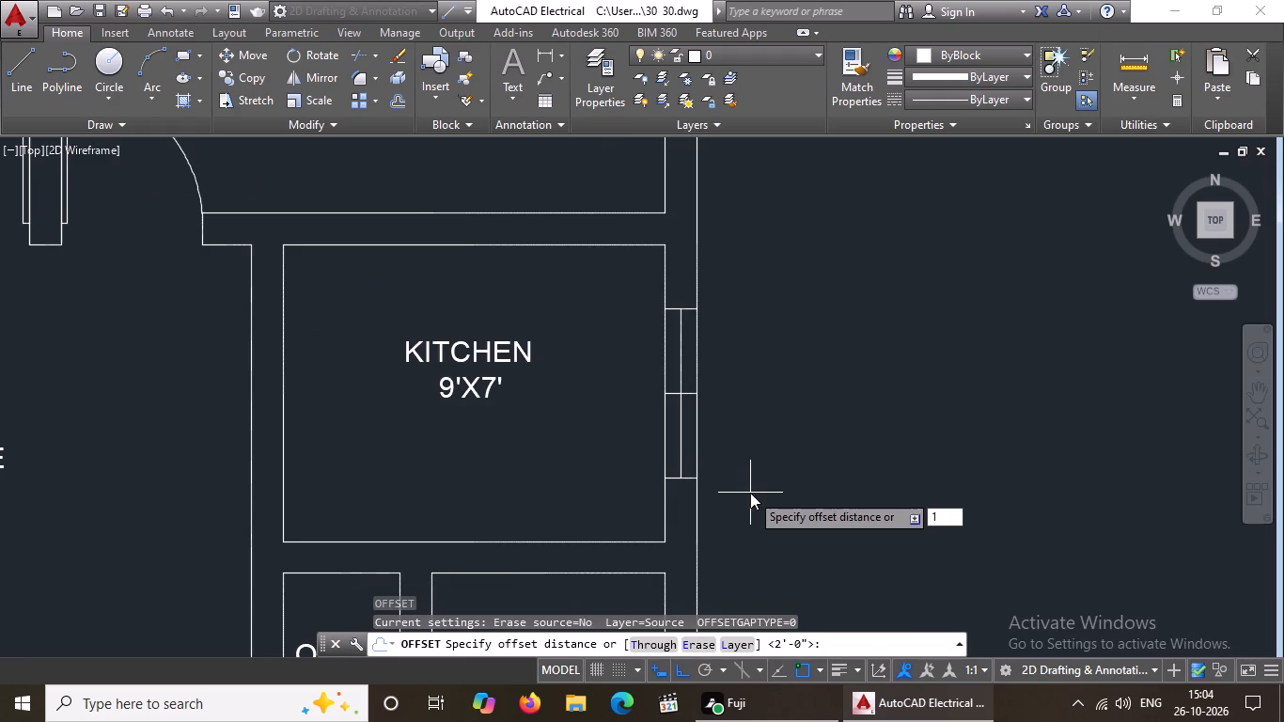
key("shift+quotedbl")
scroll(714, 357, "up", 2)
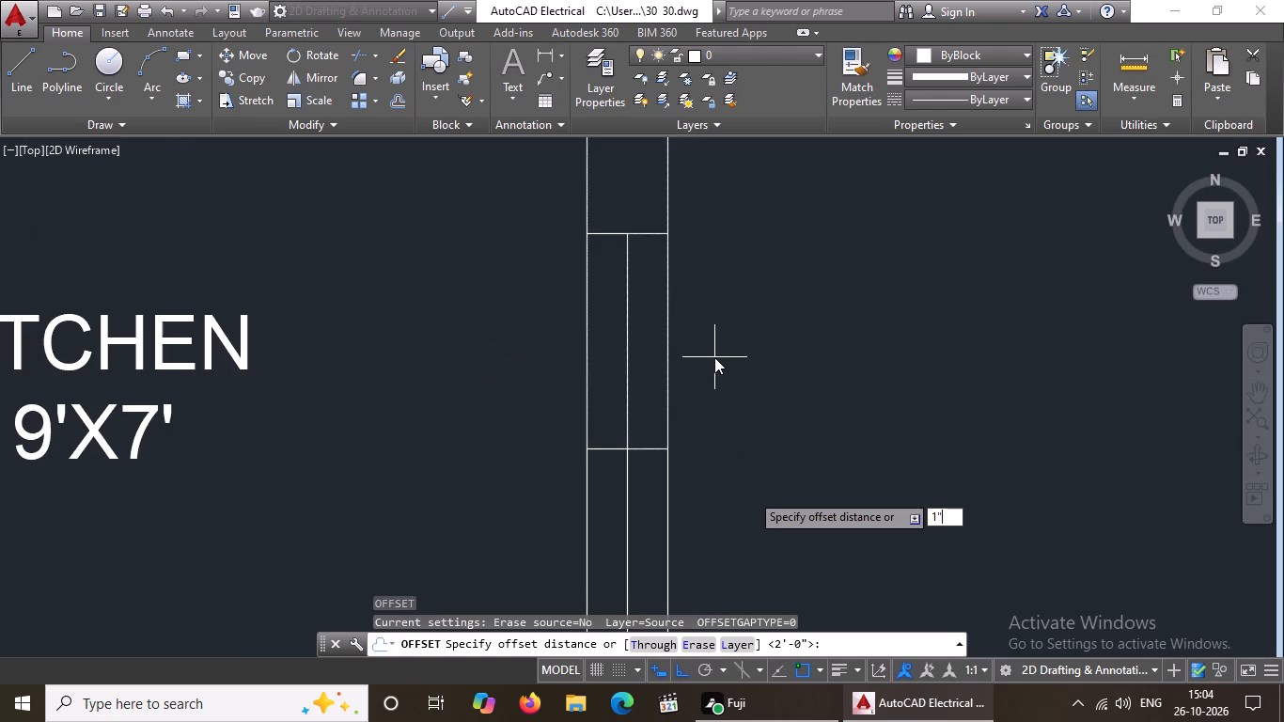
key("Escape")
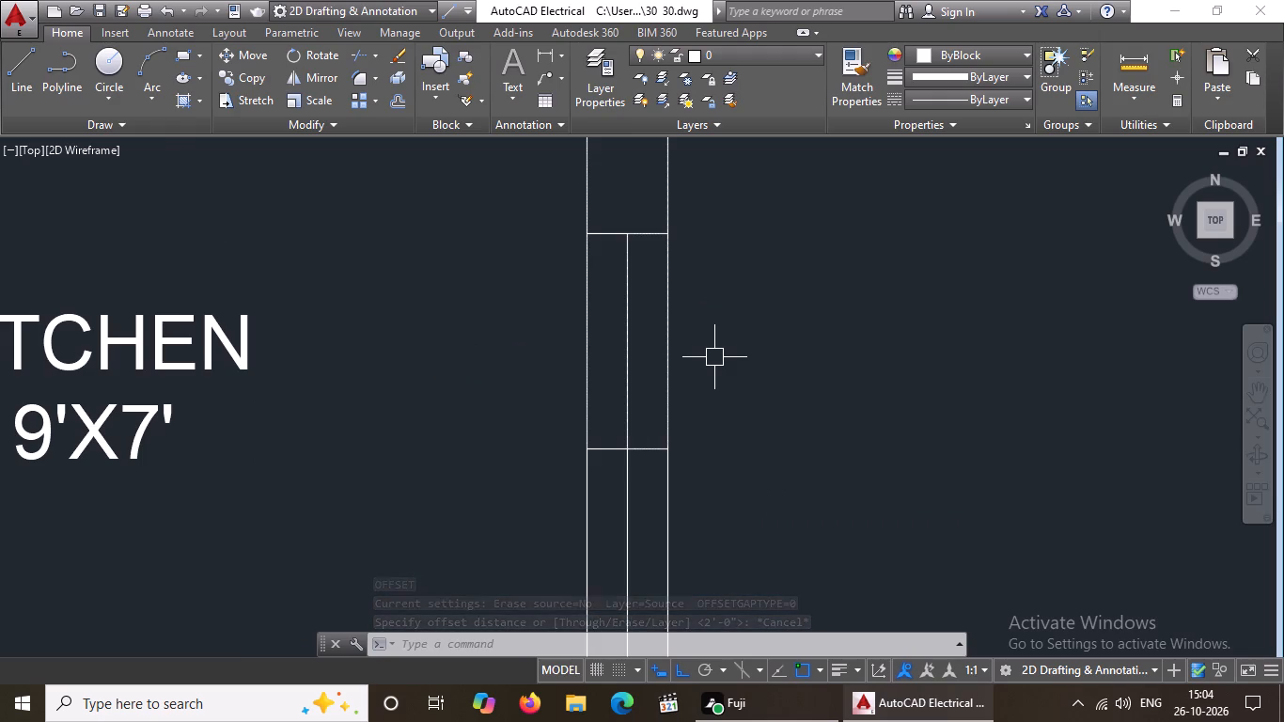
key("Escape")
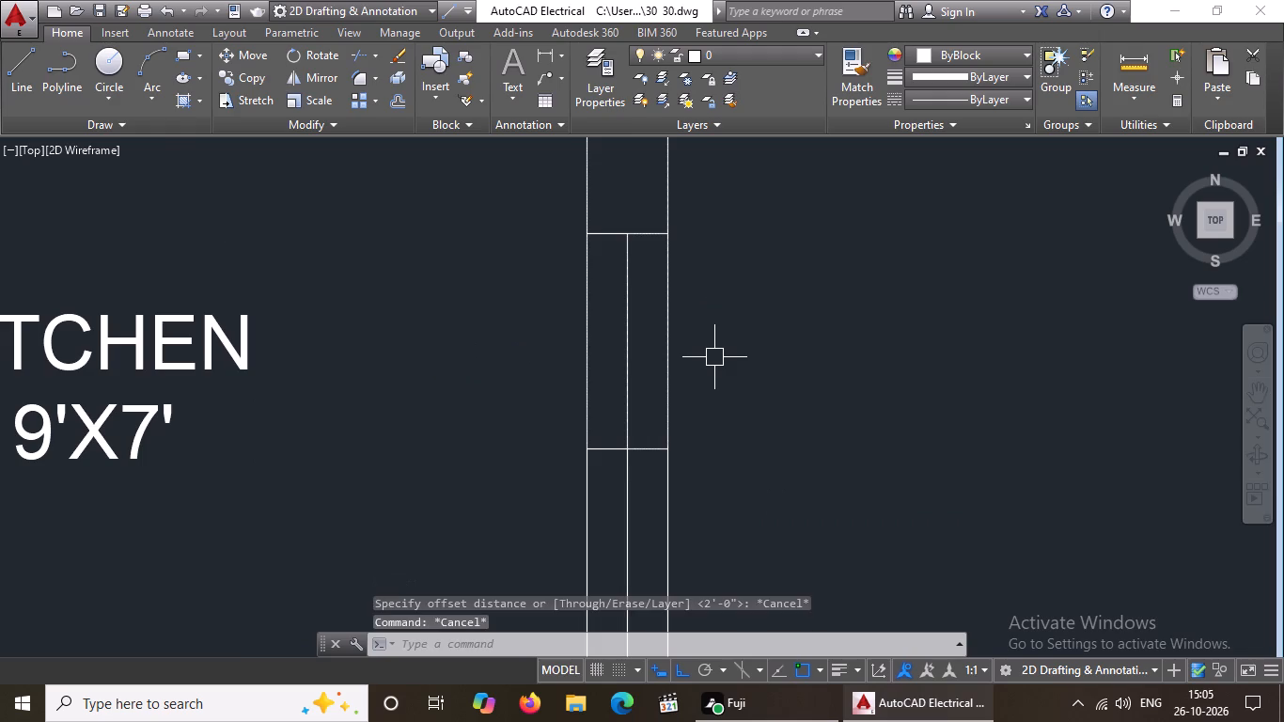
Offset the KITCHEN window's vertical centre line 1" to both sides.
key("o")
key("Return")
type("1\"")
key("Return")
left_click(630, 382)
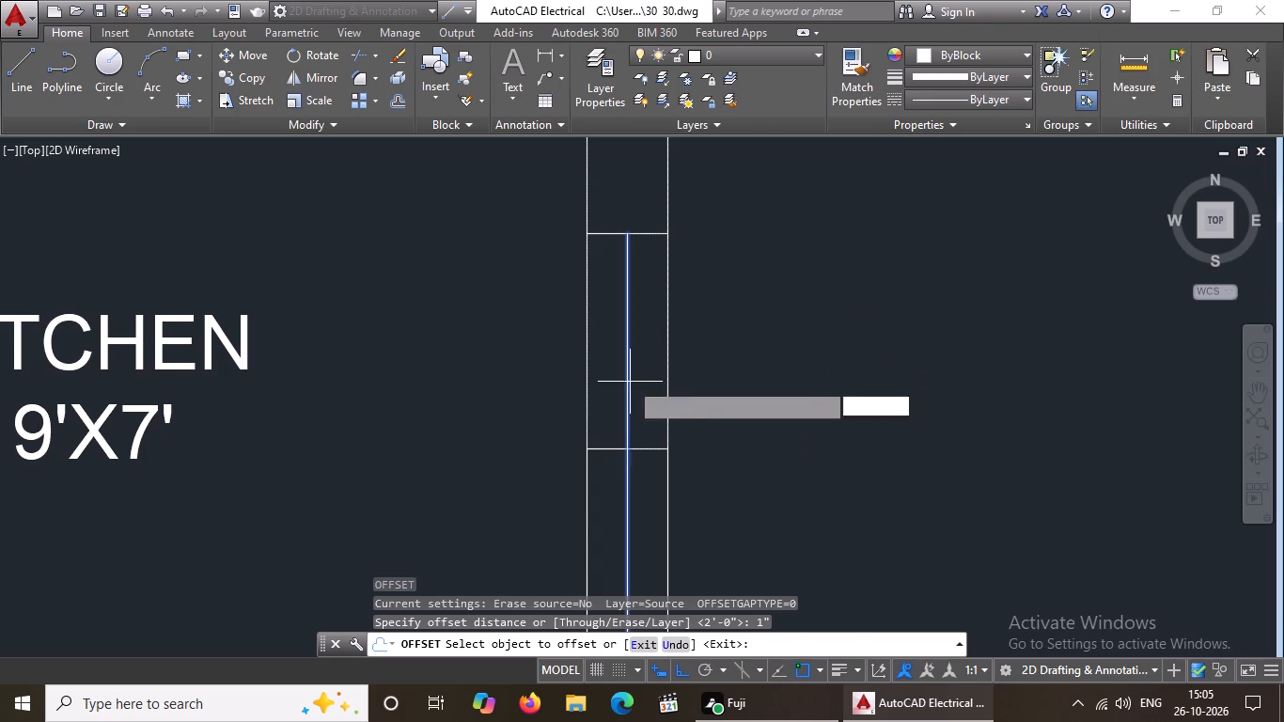
left_click(679, 378)
left_click(624, 390)
left_click(548, 420)
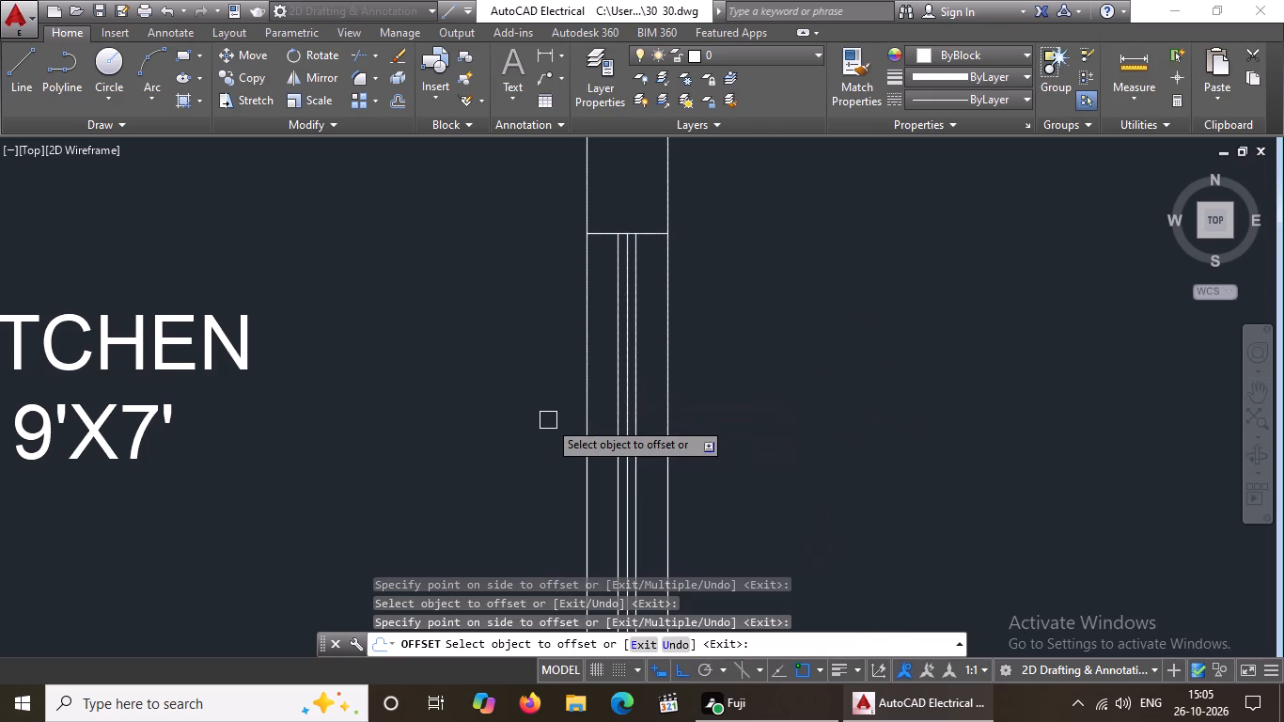
key("Escape")
Delete the vertical centre line between the two offset lines in the KITCHEN window.
scroll(613, 412, "up", 3)
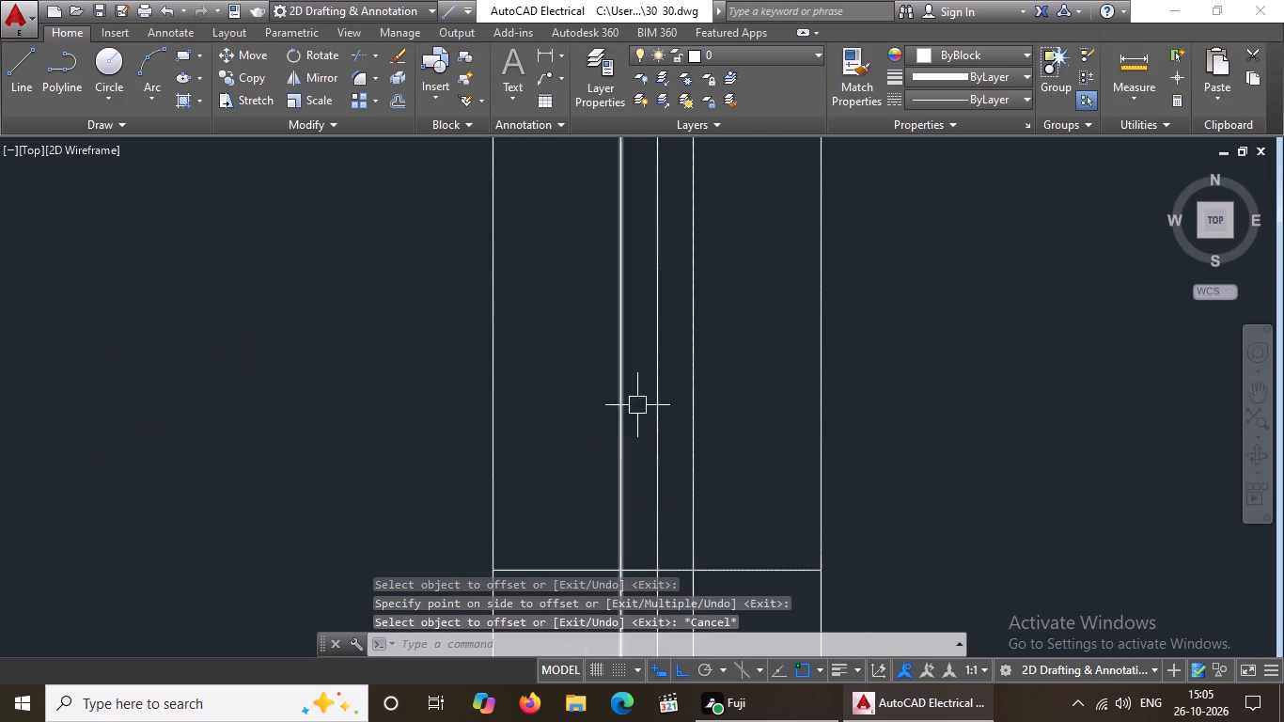
left_click(650, 406)
key("Delete")
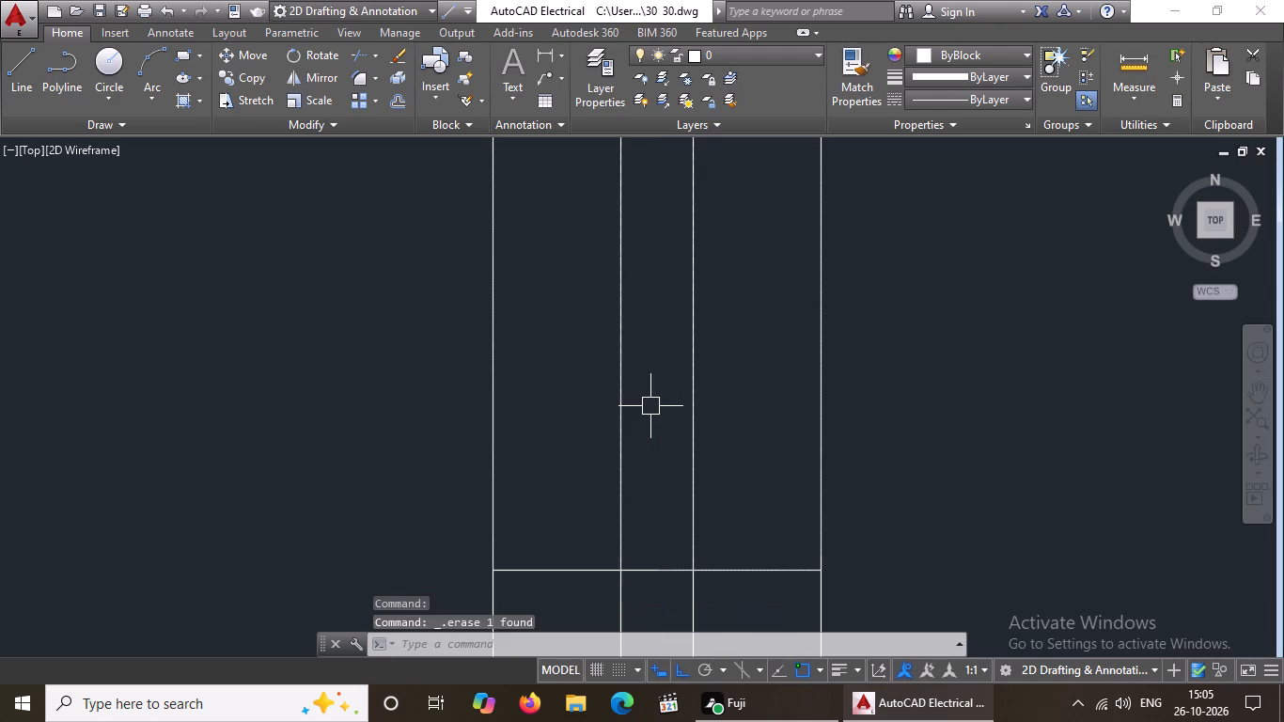
Offset the KITCHEN window's upper and lower end lines 2" outward.
scroll(667, 398, "down", 10)
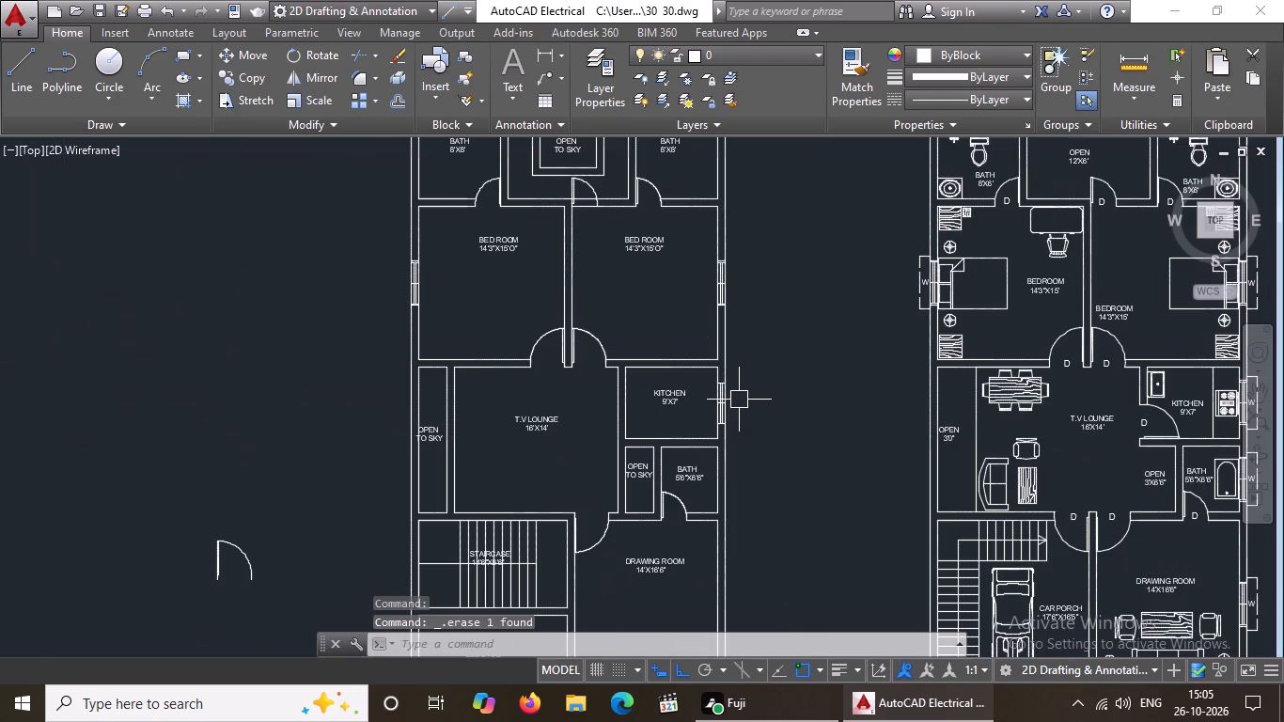
scroll(722, 330, "up", 1)
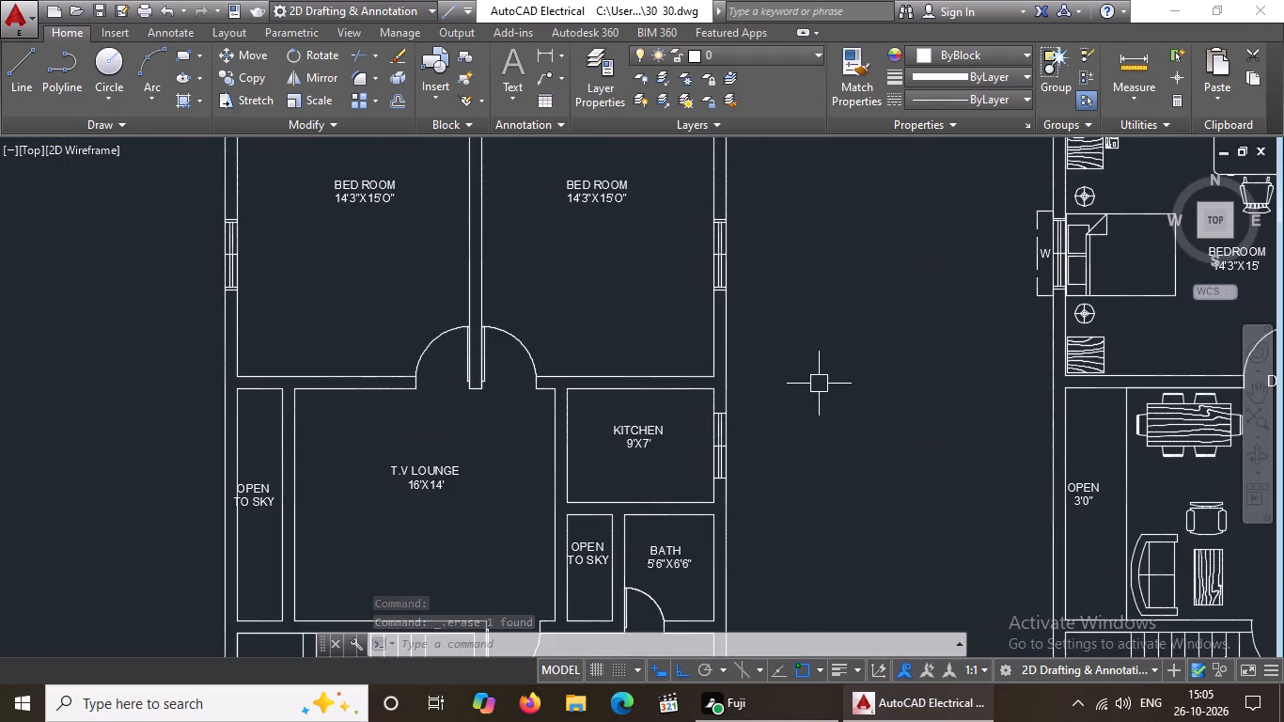
scroll(819, 384, "up", 1)
key("Escape")
key("o")
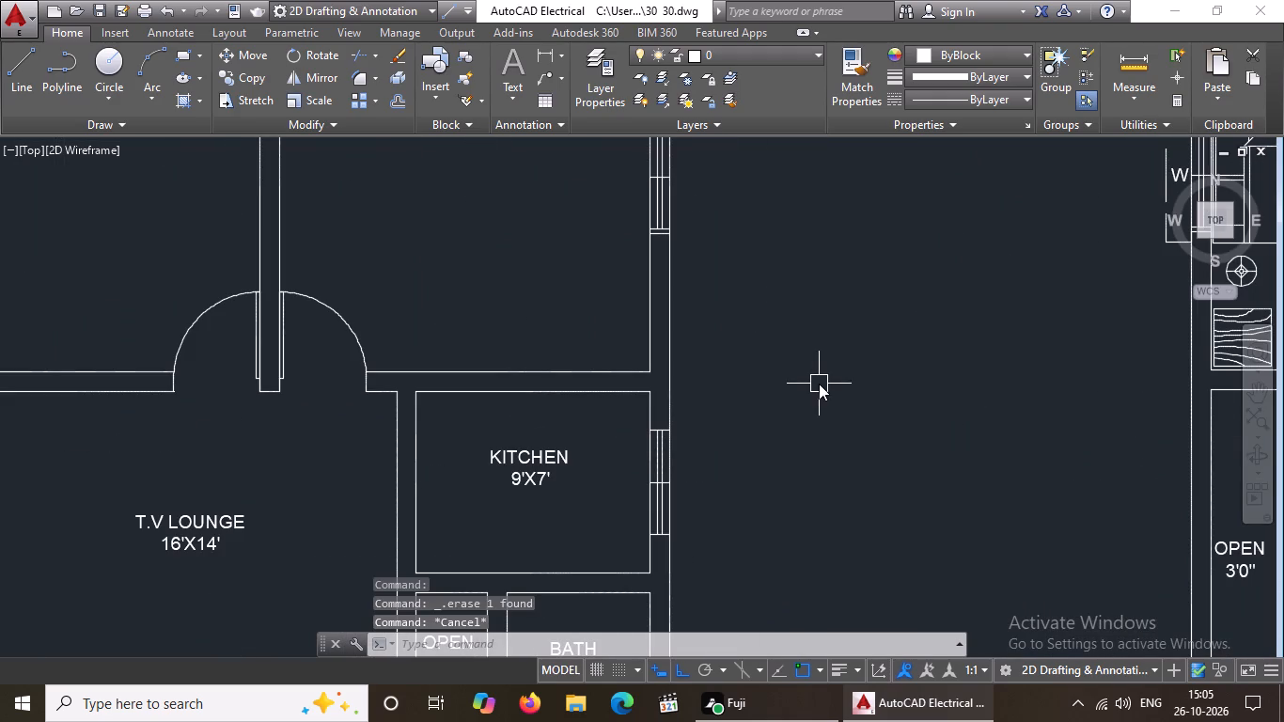
key("Return")
key("2")
key("shift+quotedbl")
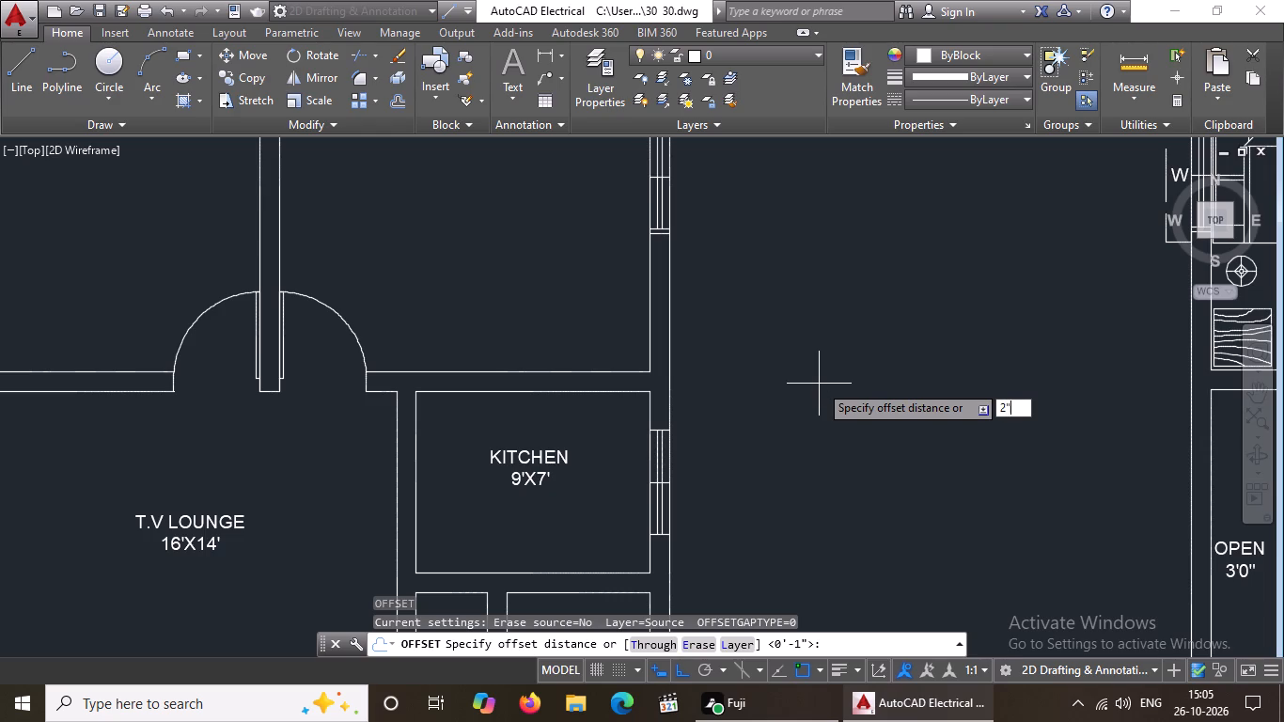
key("Return")
scroll(683, 441, "up", 2)
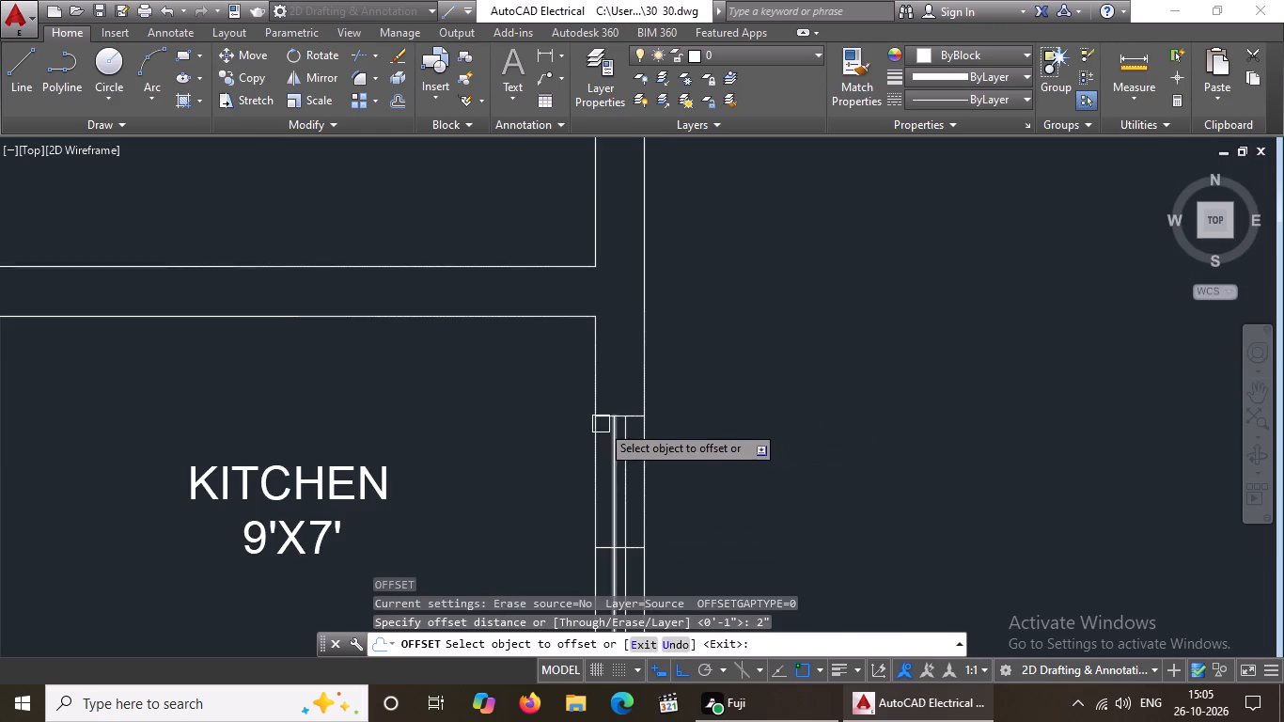
scroll(607, 416, "up", 3)
left_click_drag(594, 415, 604, 393)
left_click(629, 337)
scroll(676, 320, "down", 5)
scroll(686, 427, "up", 3)
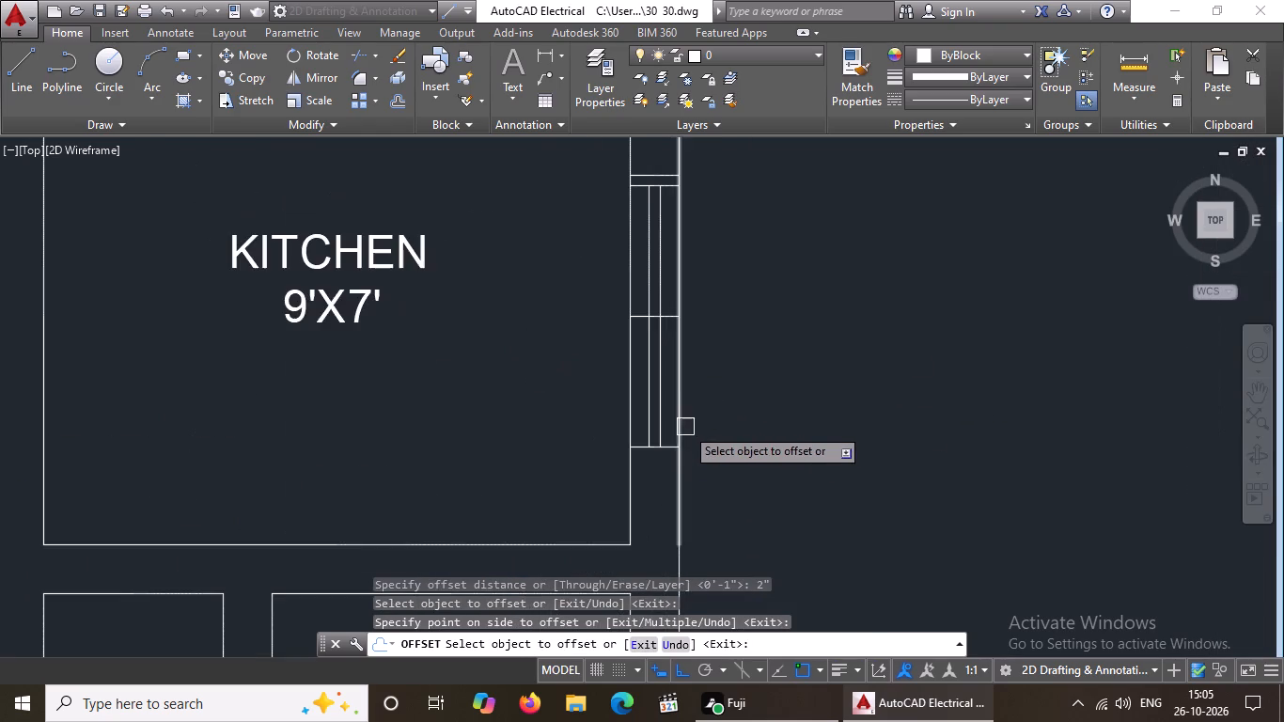
scroll(676, 447, "up", 3)
left_click(646, 450)
left_click(644, 507)
scroll(671, 484, "down", 4)
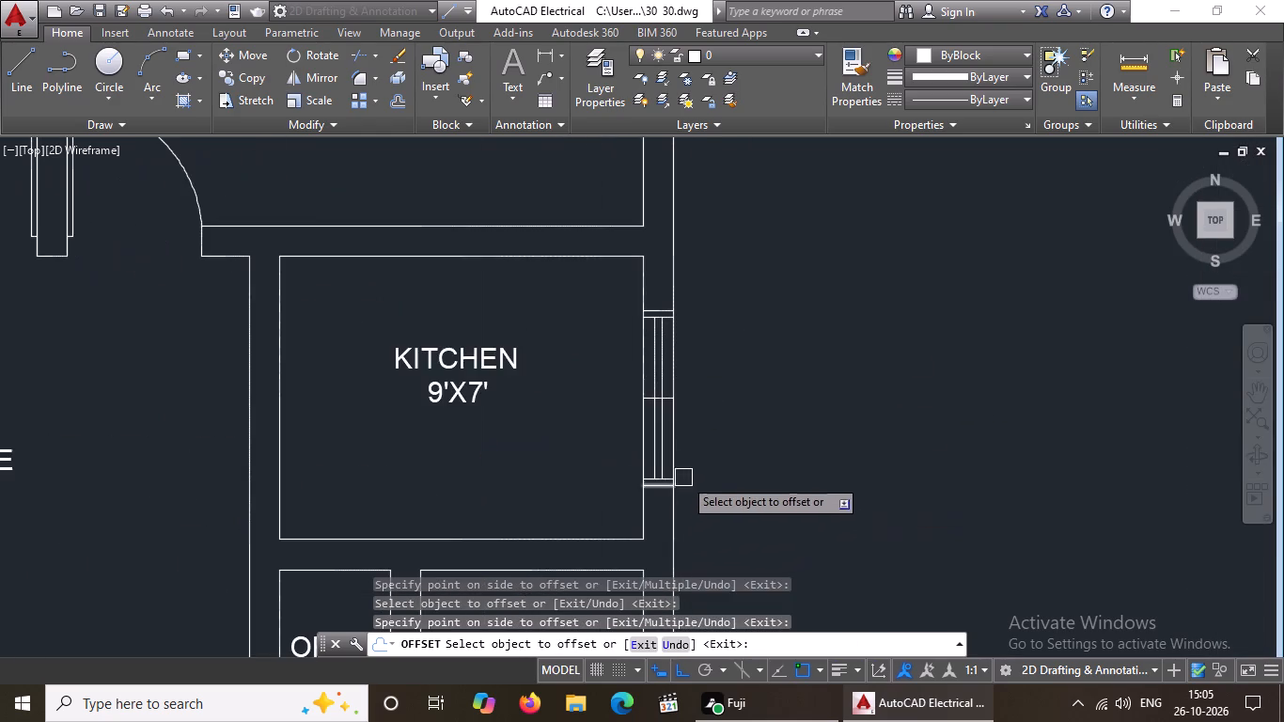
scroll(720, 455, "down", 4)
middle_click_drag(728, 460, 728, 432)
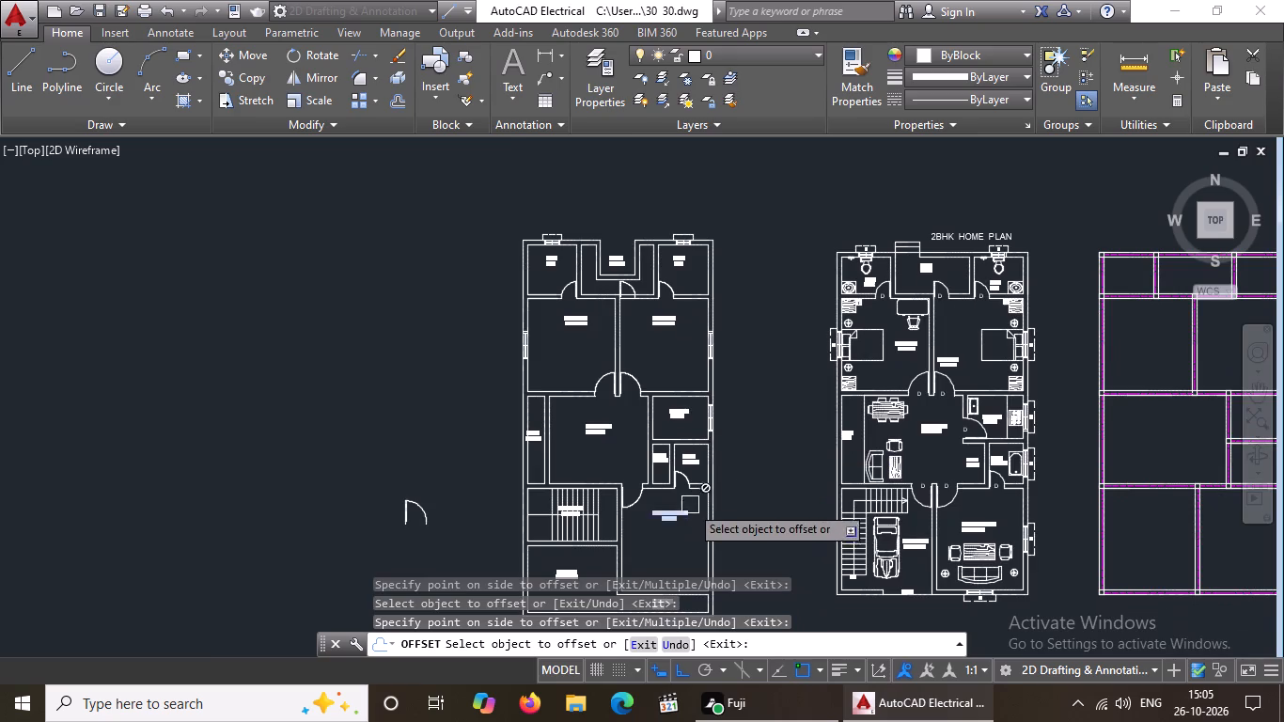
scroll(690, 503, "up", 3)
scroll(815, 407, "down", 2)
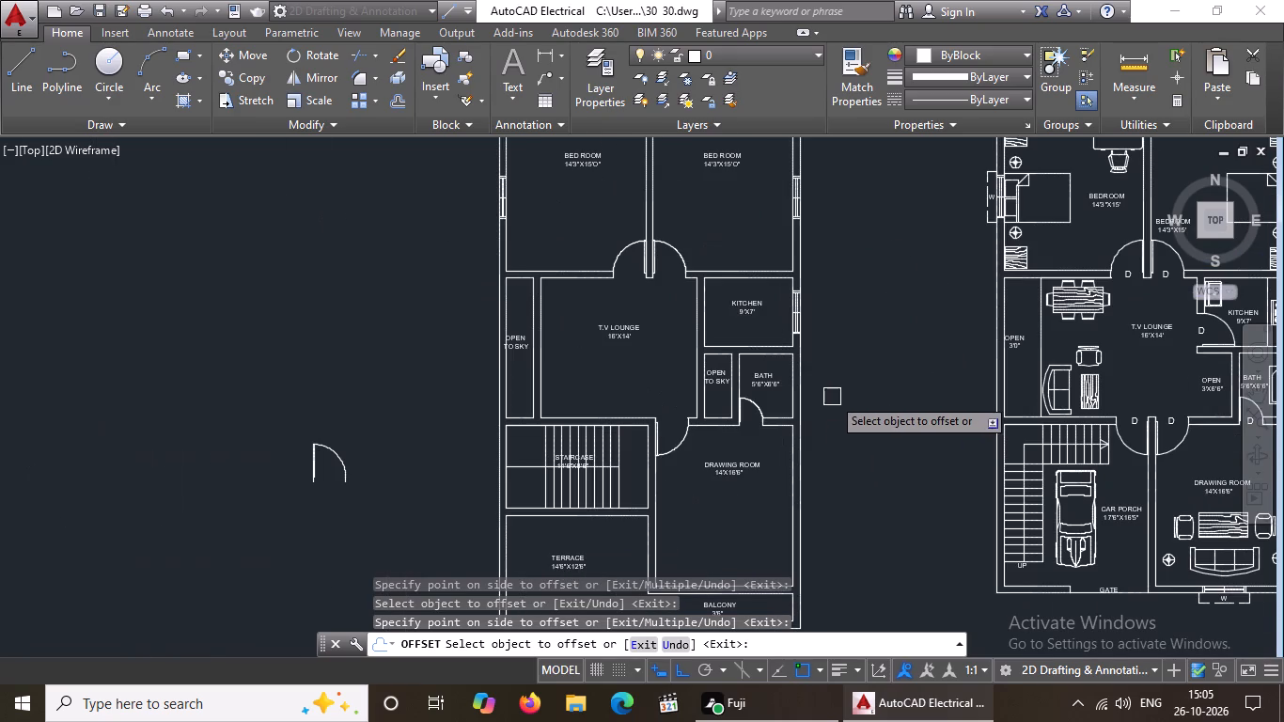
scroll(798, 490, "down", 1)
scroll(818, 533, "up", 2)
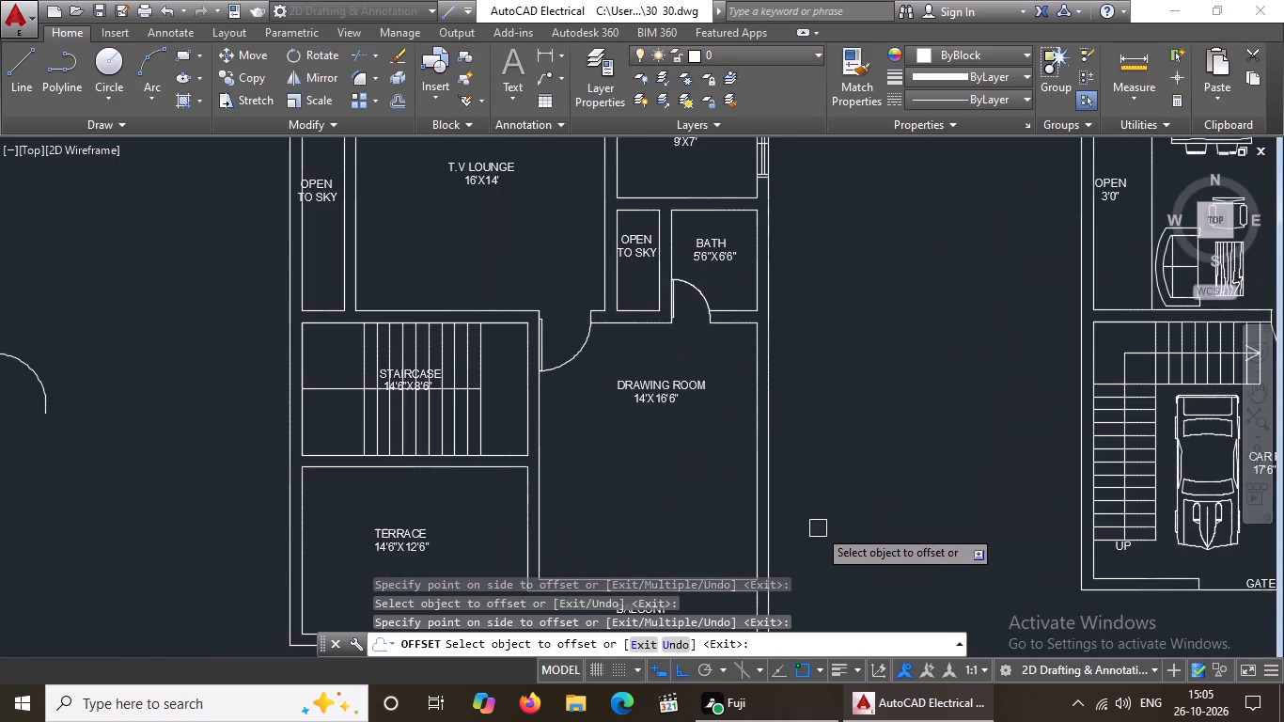
Delete all the lines of the KITCHEN window in the outer wall.
scroll(813, 495, "down", 4)
scroll(826, 506, "up", 2)
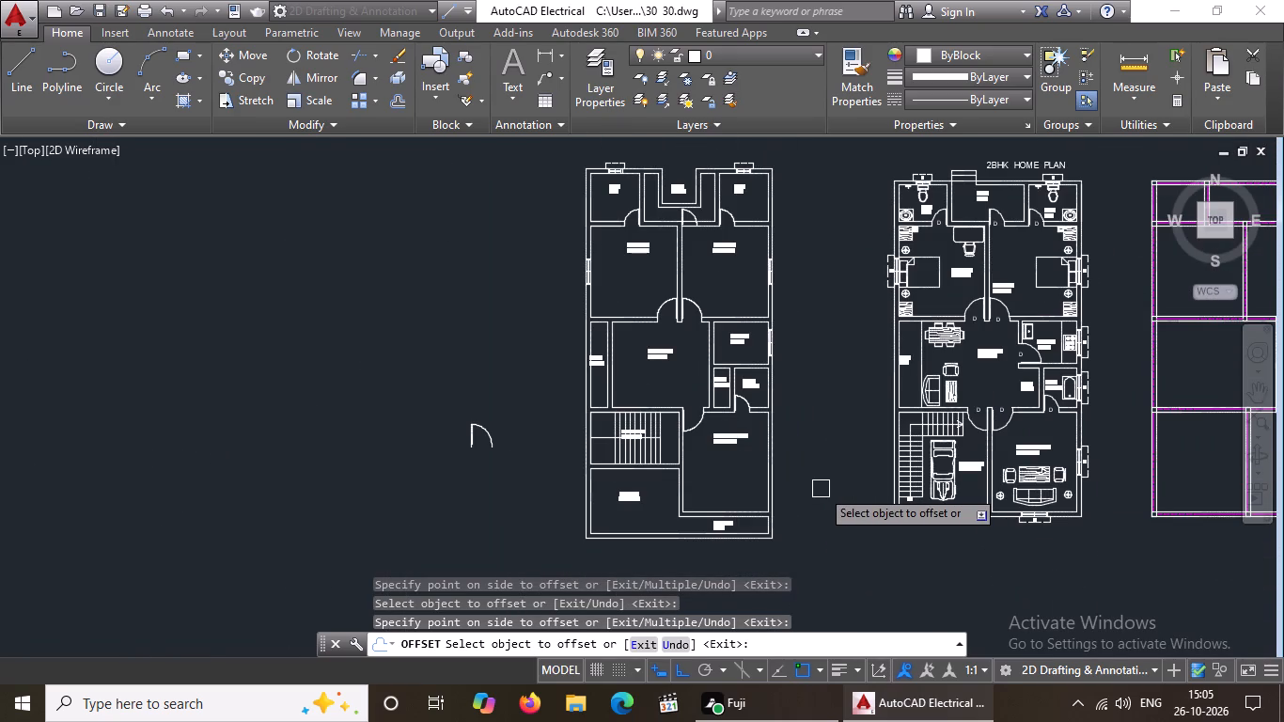
key("Escape")
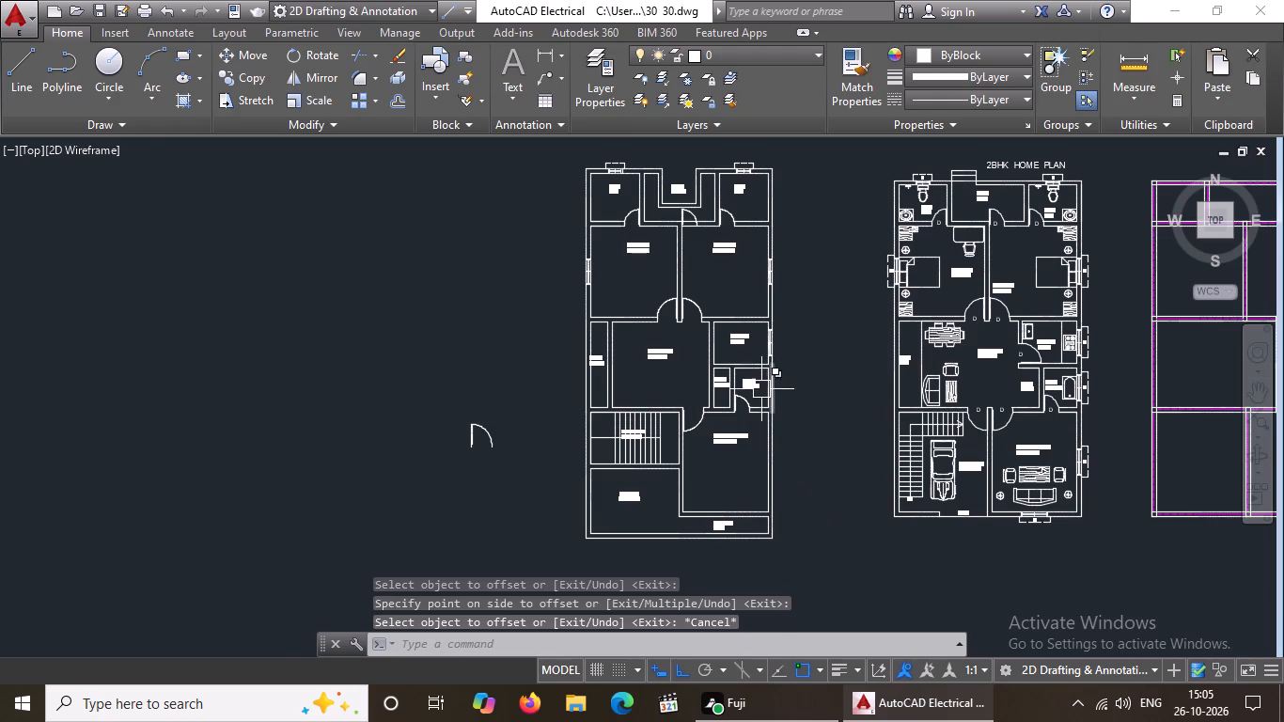
scroll(761, 389, "up", 3)
scroll(766, 387, "down", 2)
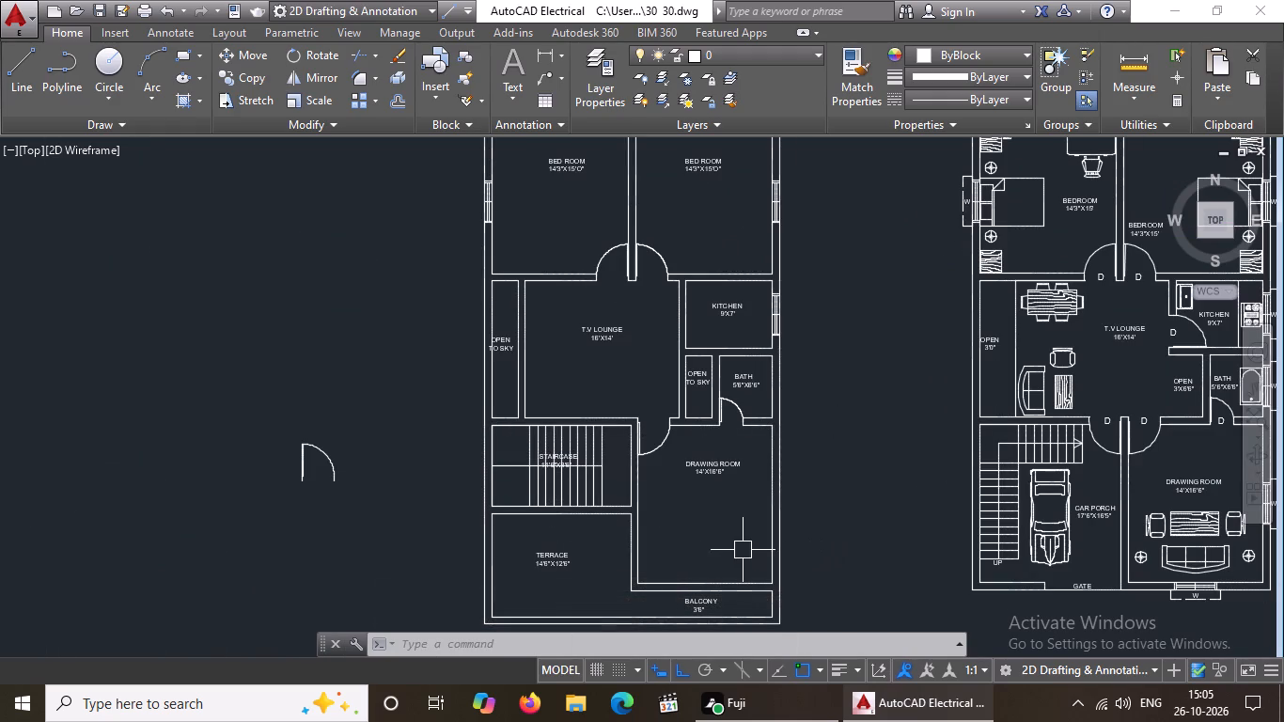
scroll(719, 543, "up", 1)
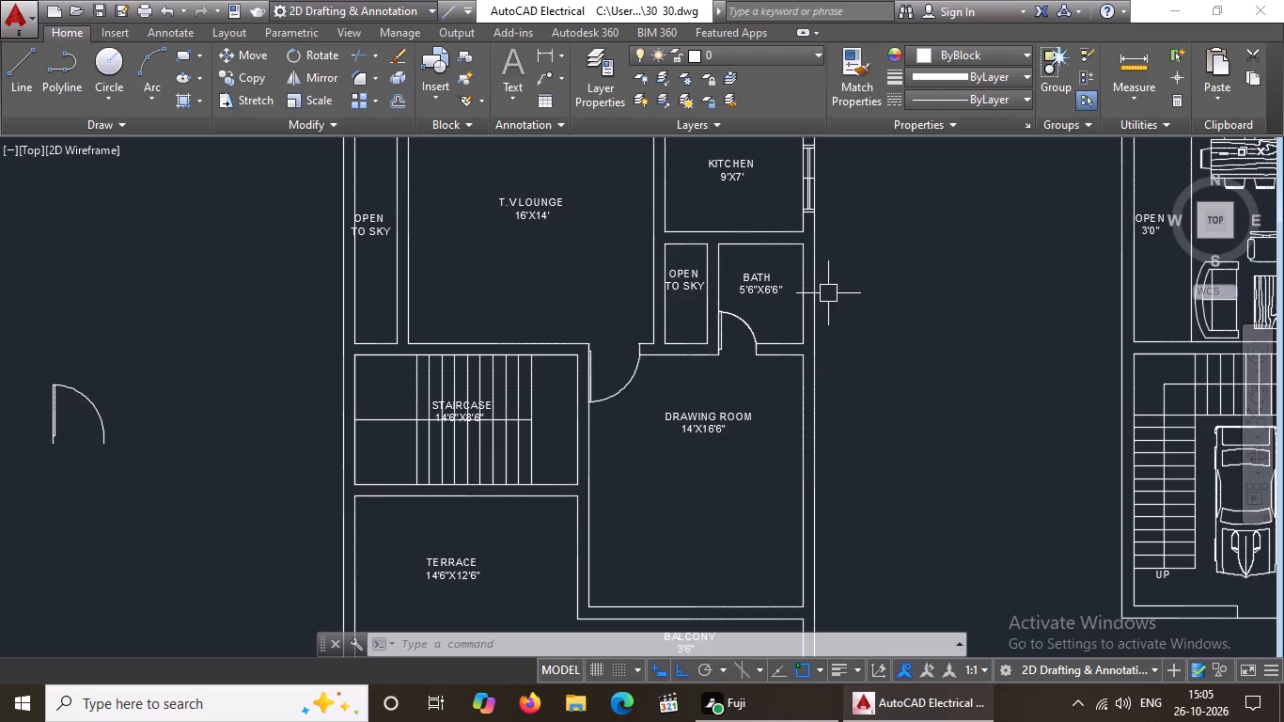
key("Escape")
scroll(852, 226, "down", 1)
middle_click_drag(858, 199, 855, 313)
scroll(853, 316, "up", 2)
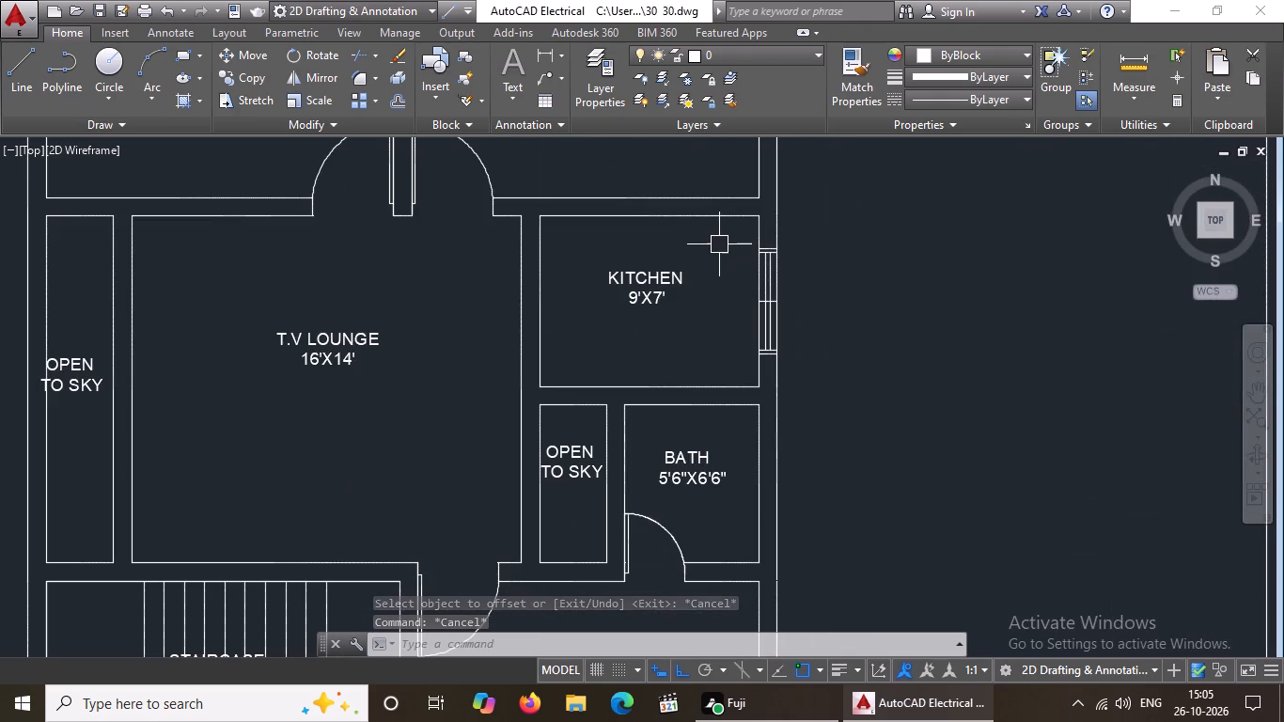
left_click(723, 235)
left_click(855, 362)
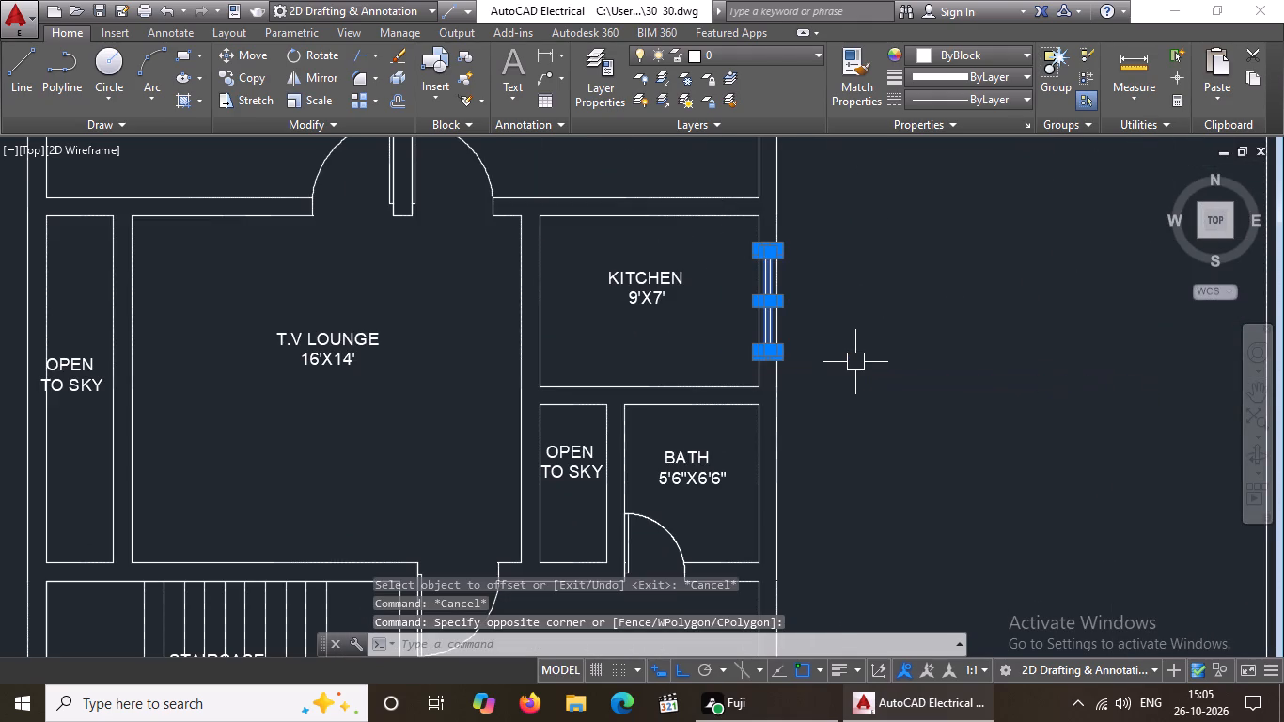
key("Delete")
Draw a 9" horizontal line across the outer wall from the midpoint of the KITCHEN's inner wall line.
key("l")
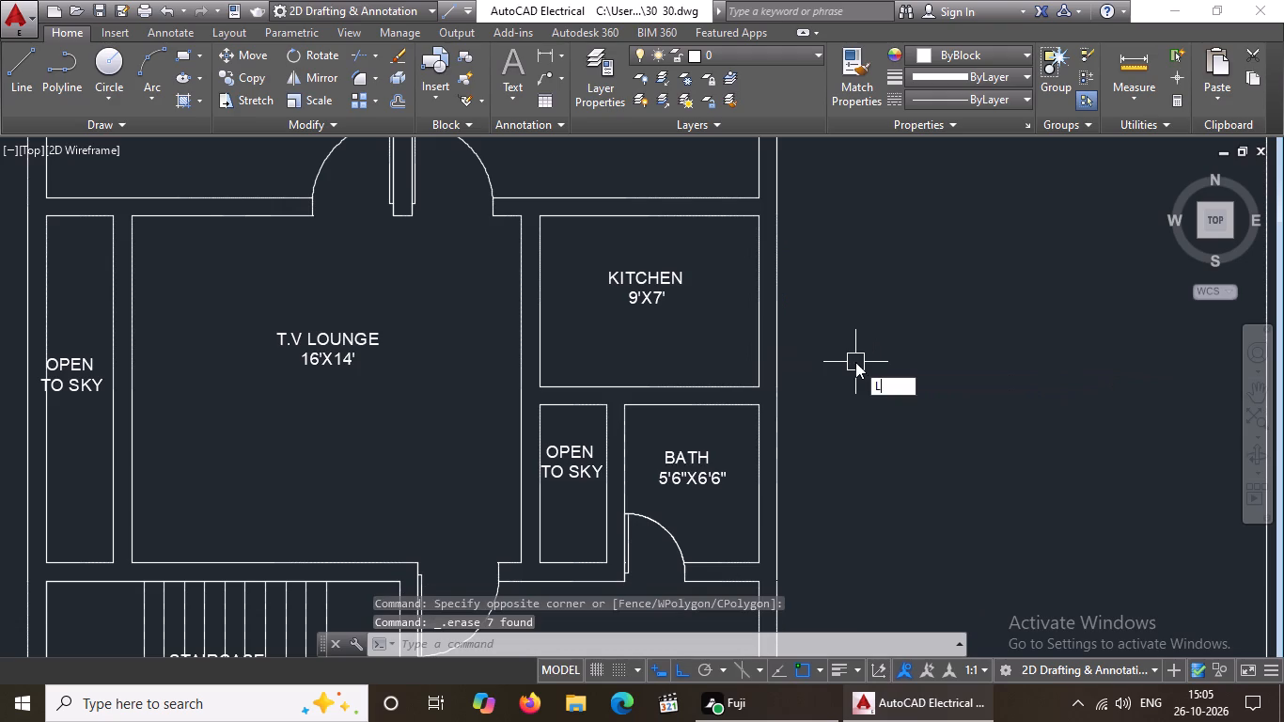
key("Return")
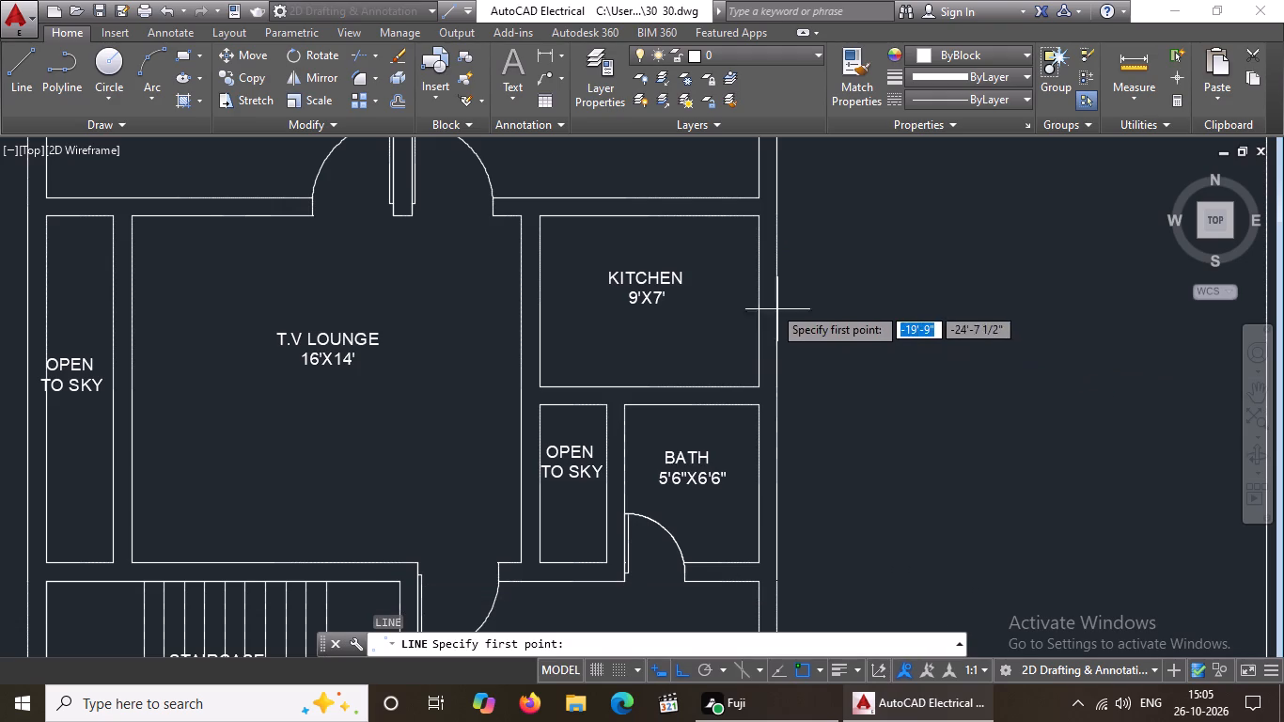
left_click_drag(756, 297, 800, 287)
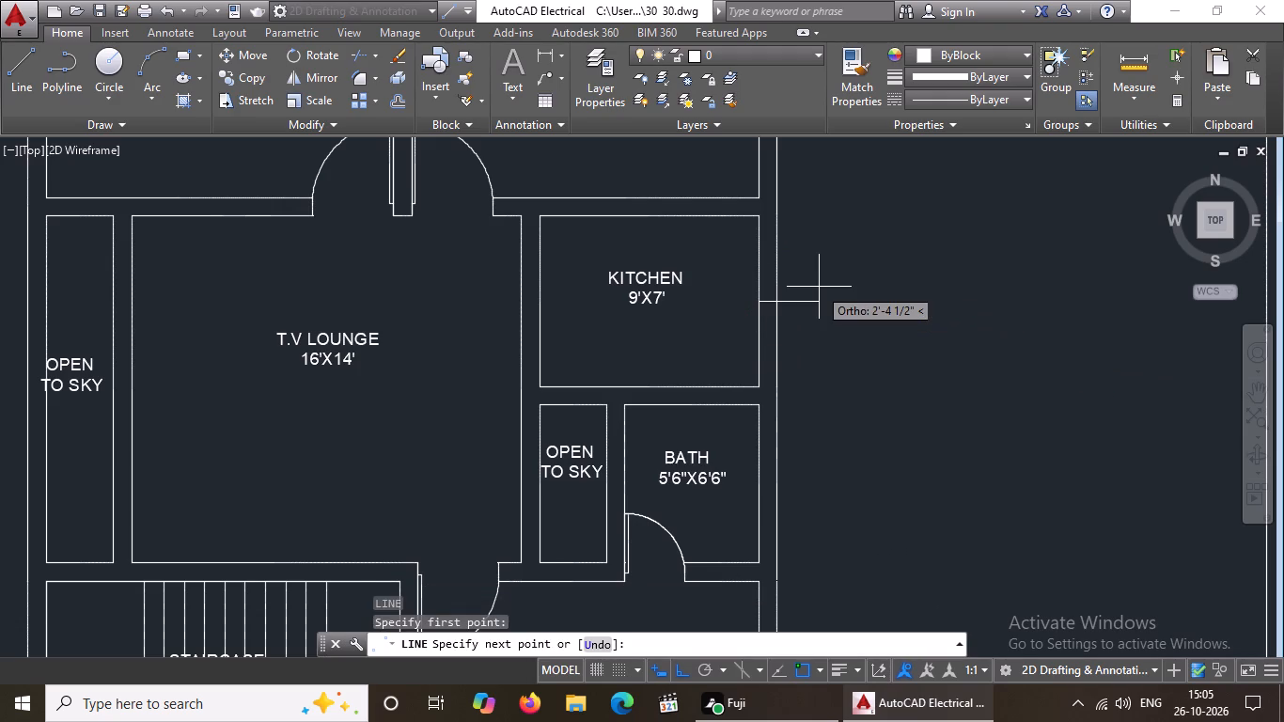
key("9")
key("shift+quotedbl")
key("Return")
key("Return")
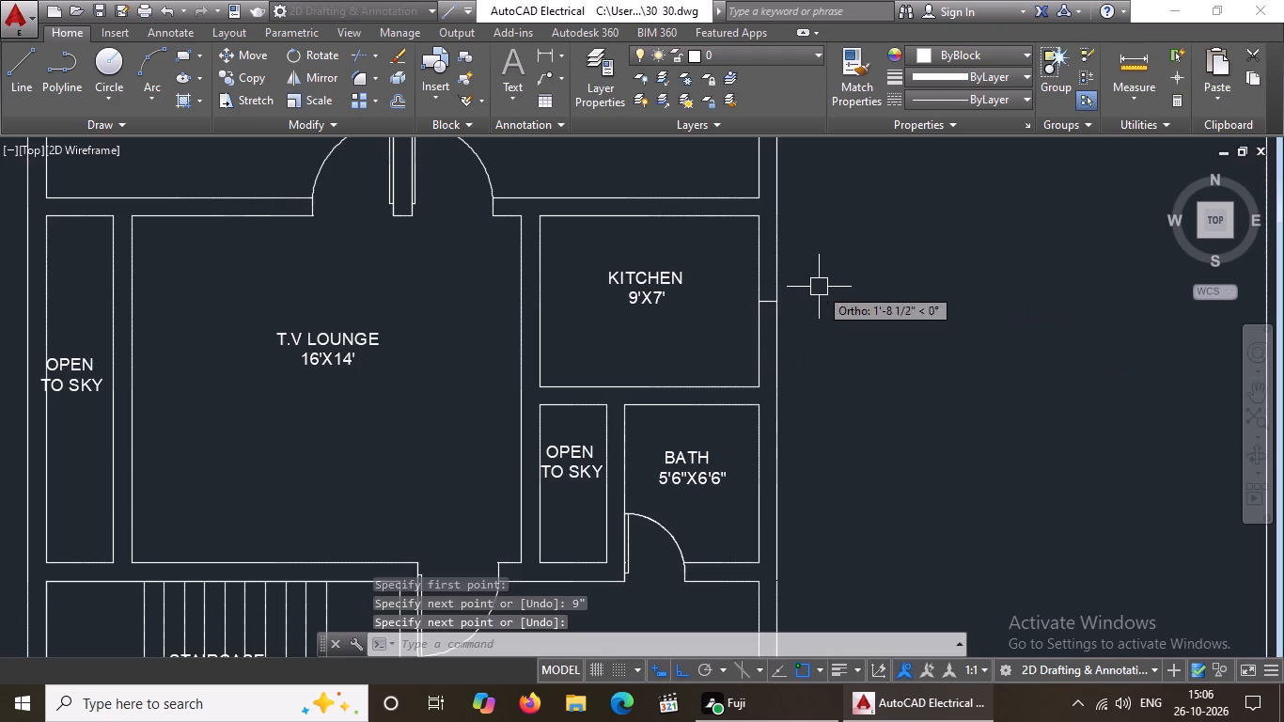
Draw a 9" horizontal line across the outer wall from the midpoint of the BATH's inner wall line.
key("l")
key("Return")
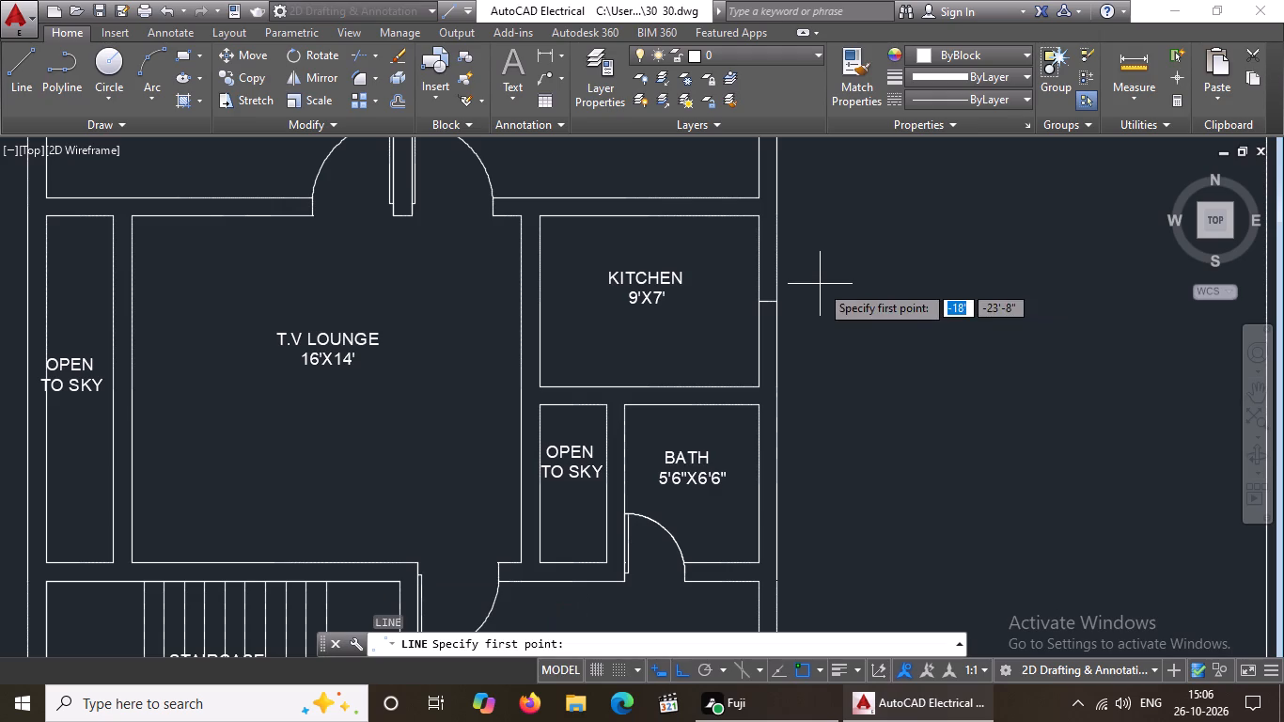
left_click(758, 488)
type("9\"")
key("Return")
key("Return")
Offset the horizontal line in the KITCHEN's outer wall 1' upward and 1' downward.
key("o")
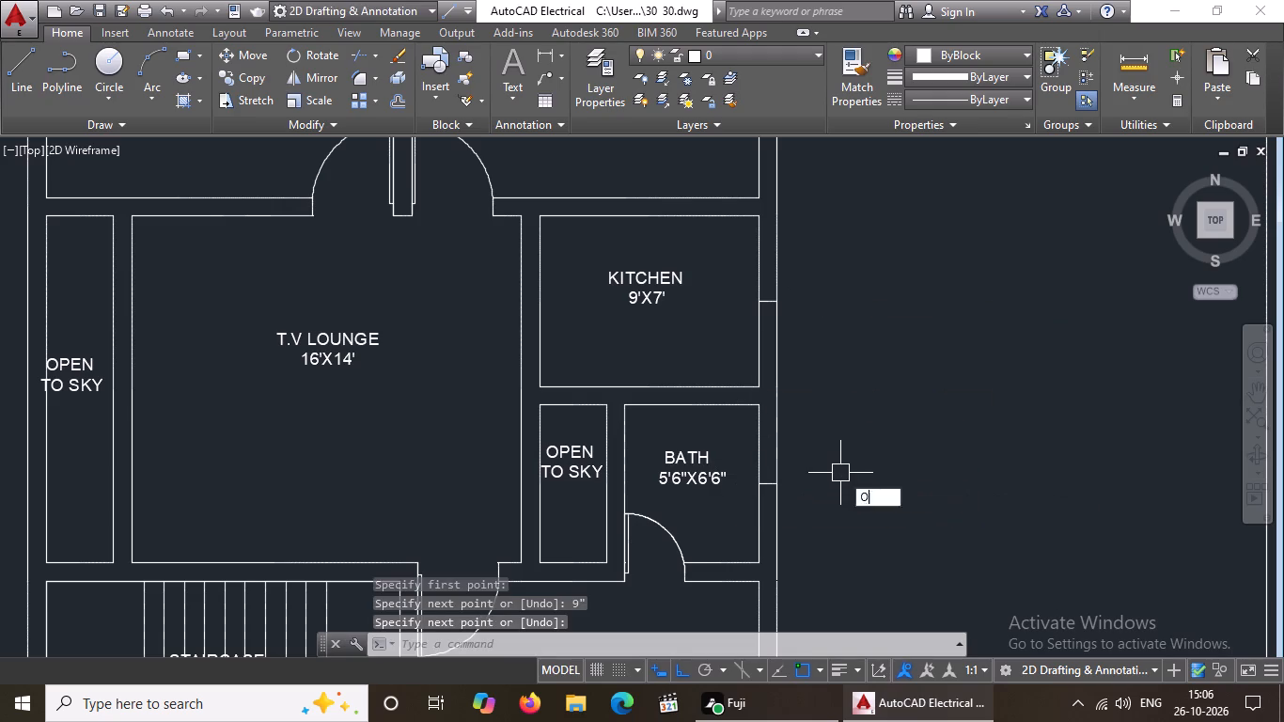
key("Return")
type("1'")
key("Return")
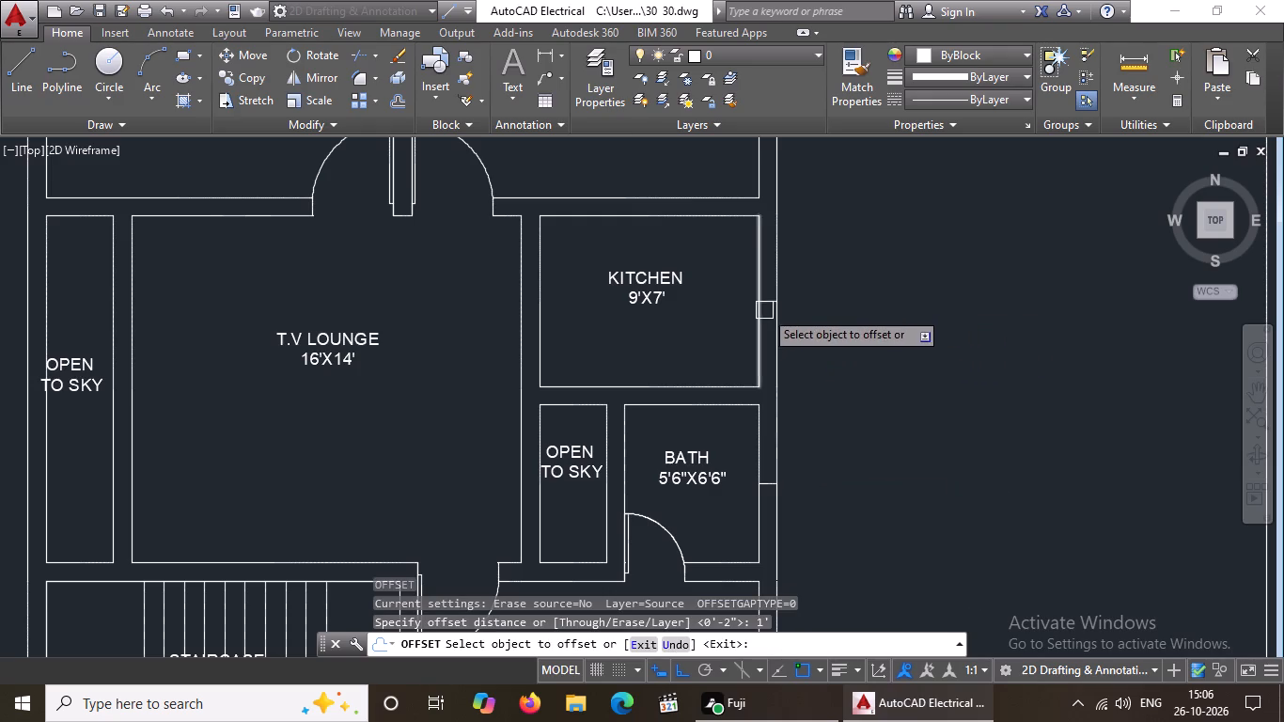
scroll(769, 304, "up", 2)
left_click(769, 300)
left_click(777, 257)
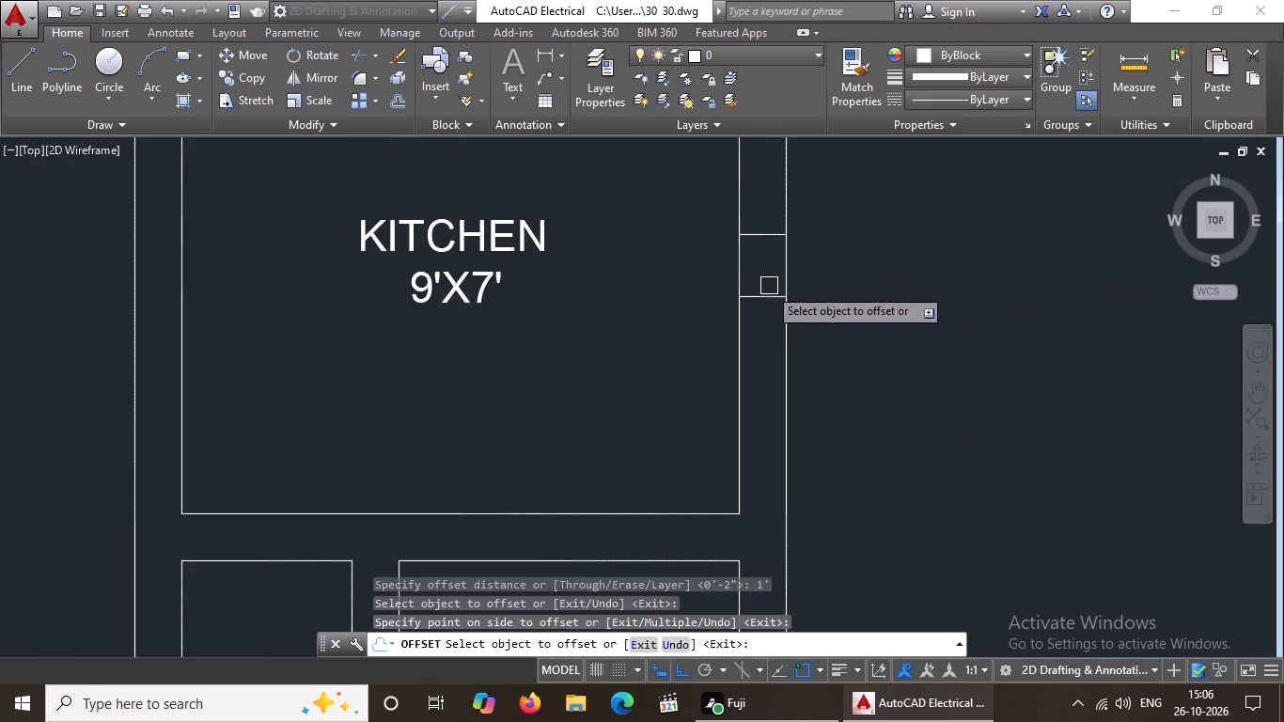
left_click(765, 297)
left_click(768, 351)
Offset the horizontal line in the BATH's outer wall 1' upward and 1' downward.
scroll(774, 352, "down", 4)
scroll(775, 451, "up", 4)
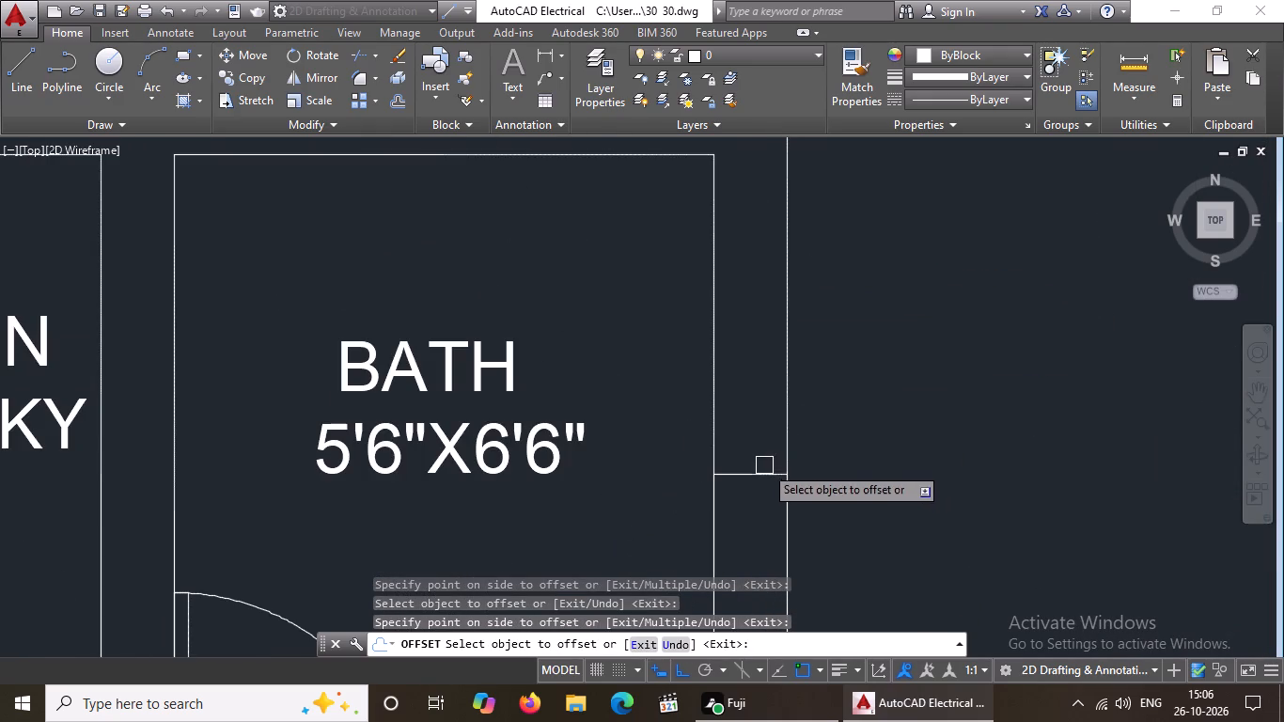
left_click_drag(764, 470, 768, 460)
left_click(783, 408)
left_click_drag(772, 470, 772, 480)
left_click(761, 579)
scroll(836, 460, "down", 3)
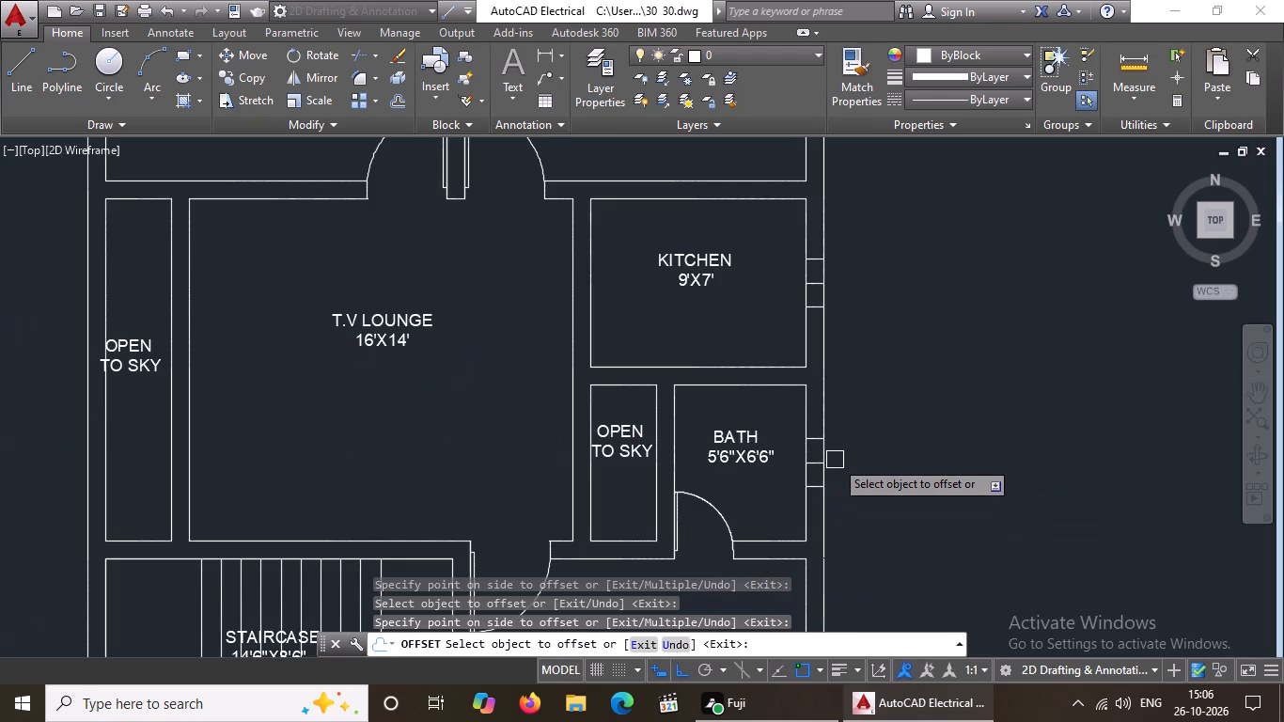
key("Escape")
Offset the KITCHEN window's upper and lower end lines 2" outward.
key("o")
key("Return")
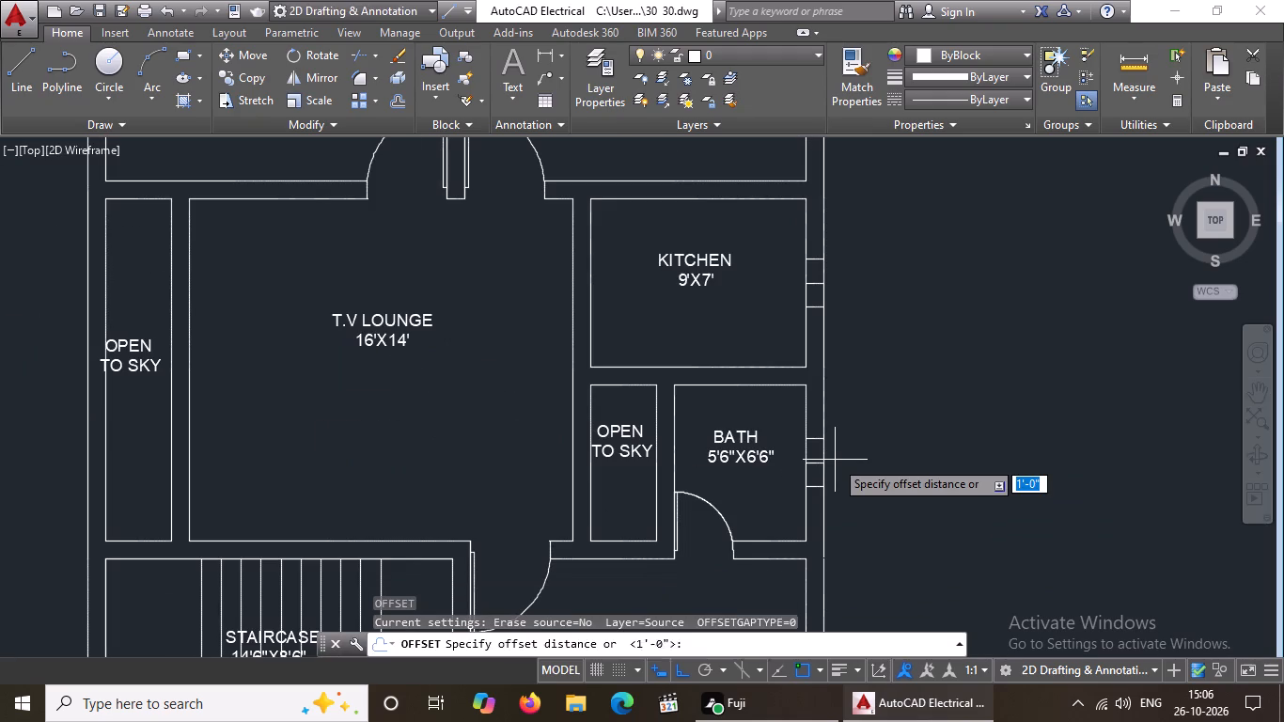
key("2")
key("shift+quotedbl")
key("Return")
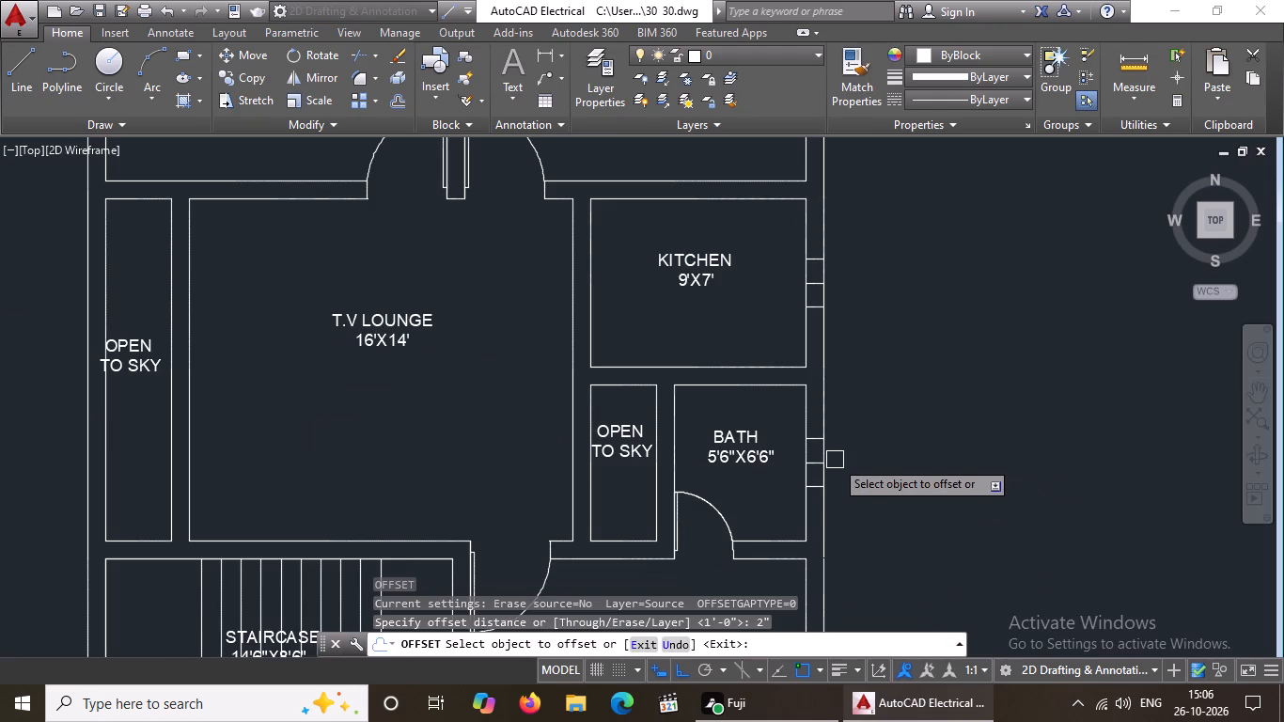
scroll(819, 237, "up", 2)
left_click(807, 292)
left_click_drag(822, 234, 820, 250)
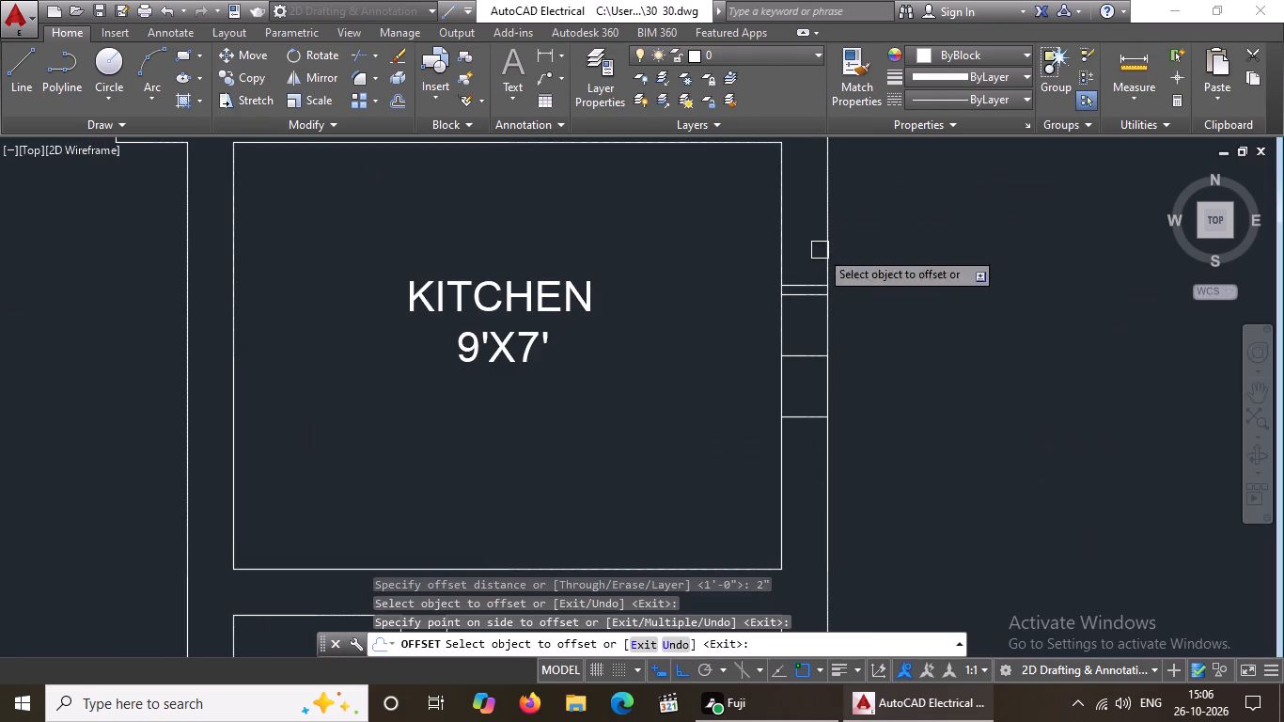
left_click_drag(820, 250, 818, 260)
left_click_drag(808, 420, 806, 429)
left_click_drag(799, 479, 808, 475)
Offset the BATH window's upper and lower end lines 2" outward.
scroll(997, 405, "down", 2)
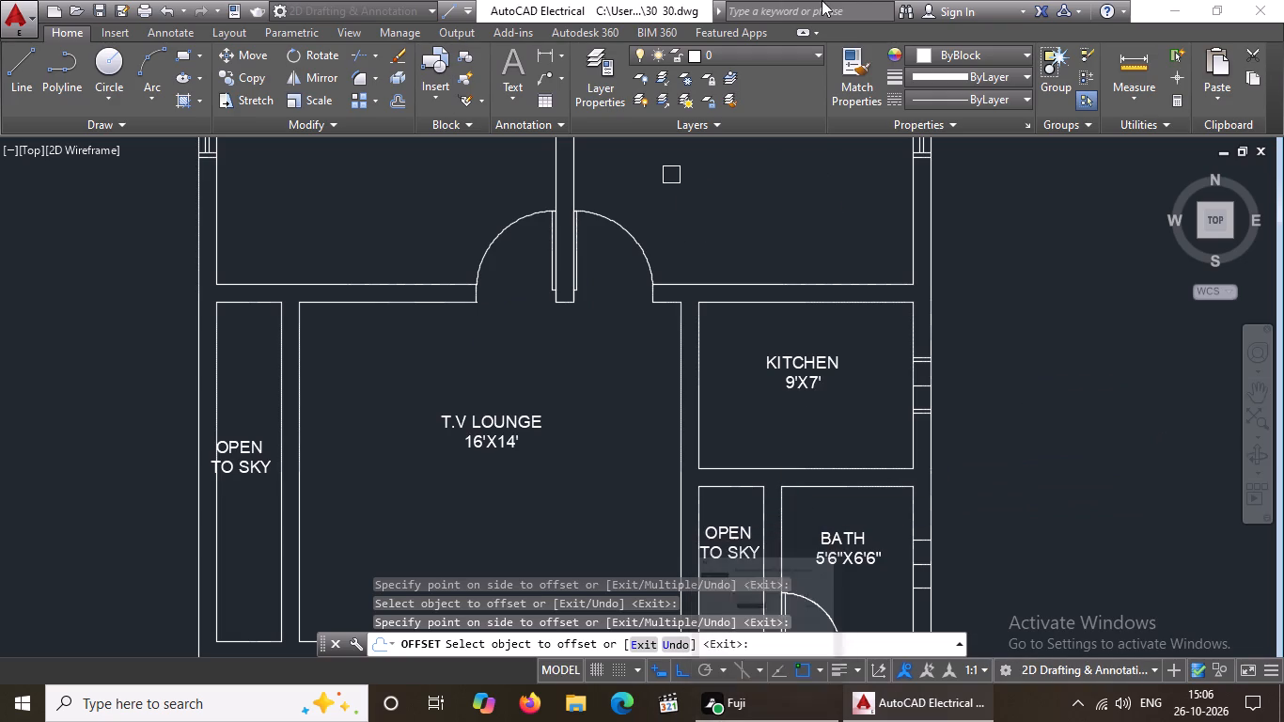
scroll(932, 556, "up", 2)
left_click_drag(896, 517, 901, 501)
left_click(904, 485)
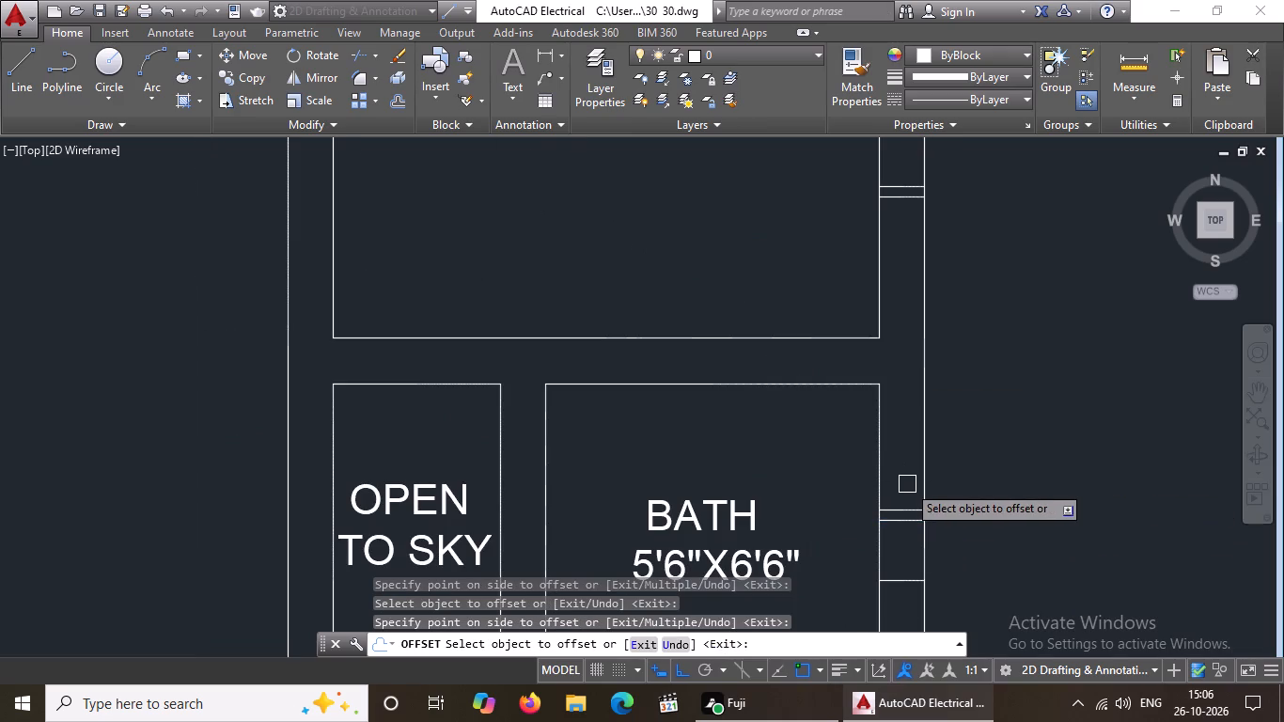
scroll(916, 455, "down", 2)
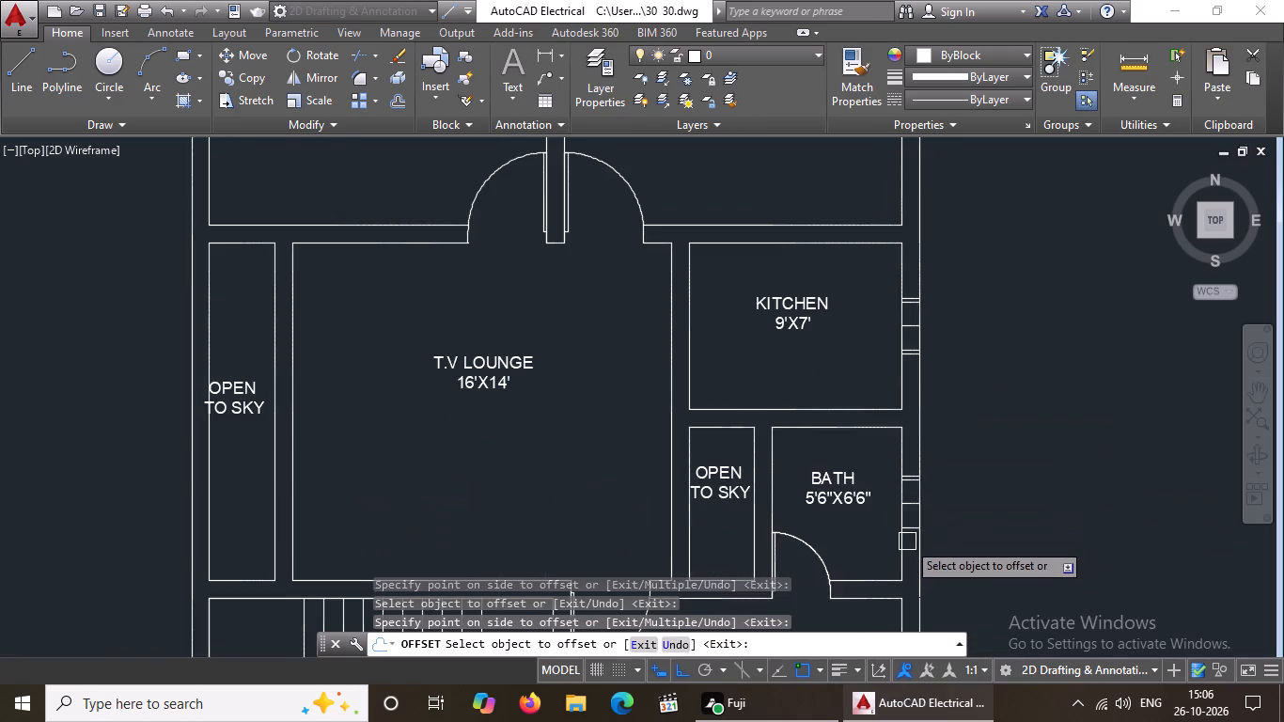
scroll(907, 541, "up", 3)
left_click(918, 483)
left_click(924, 558)
scroll(984, 472, "down", 4)
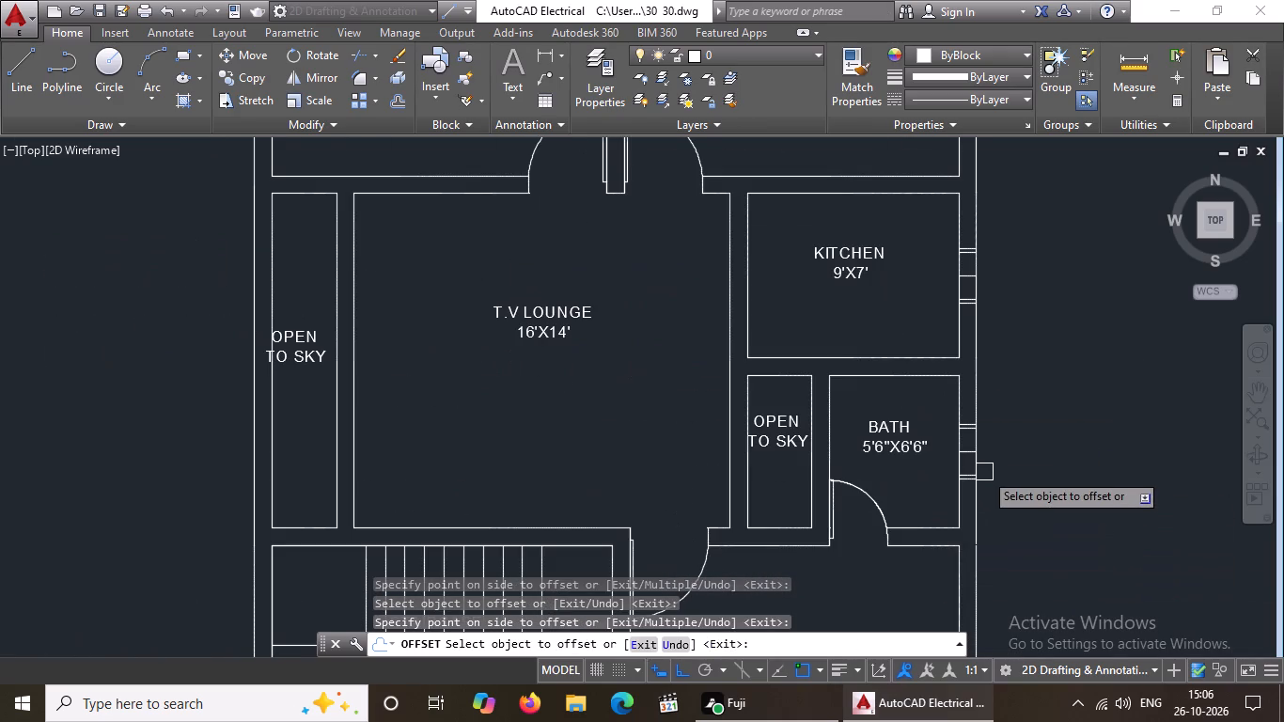
key("Escape")
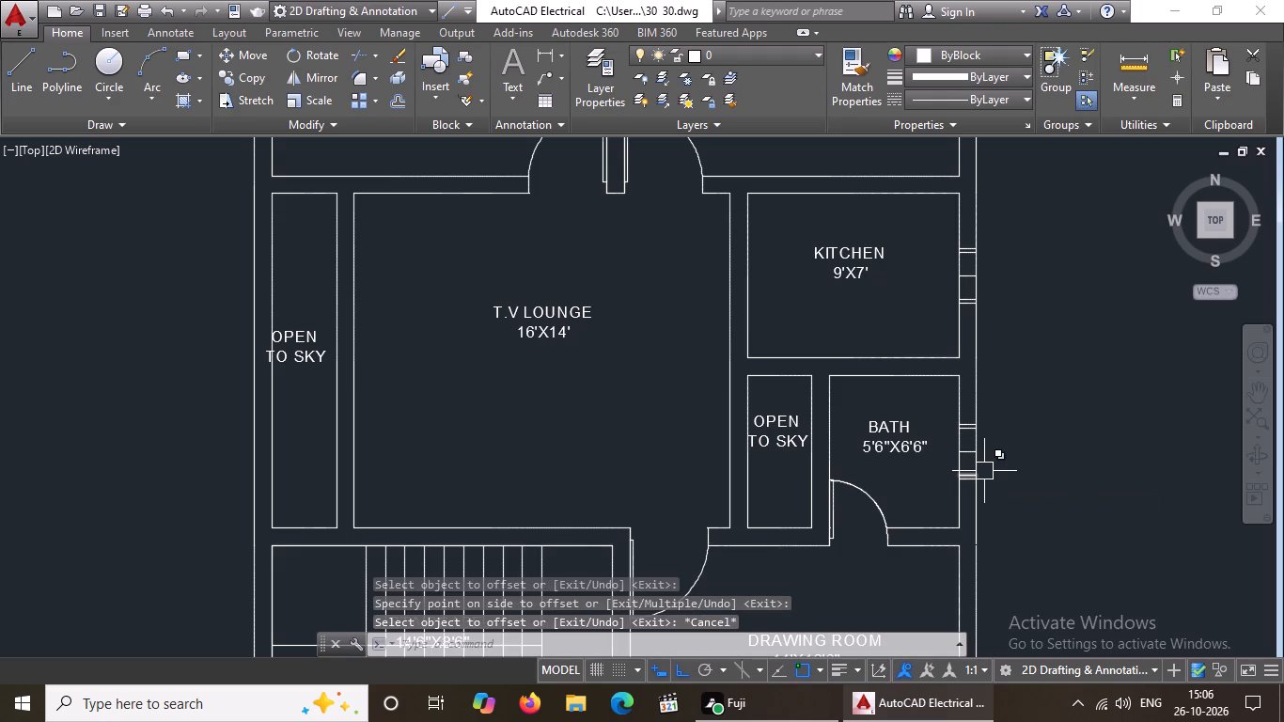
Draw a vertical centre line between the midpoints of the KITCHEN window's inner pair of end lines.
key("l")
key("Return")
scroll(1025, 224, "up", 2)
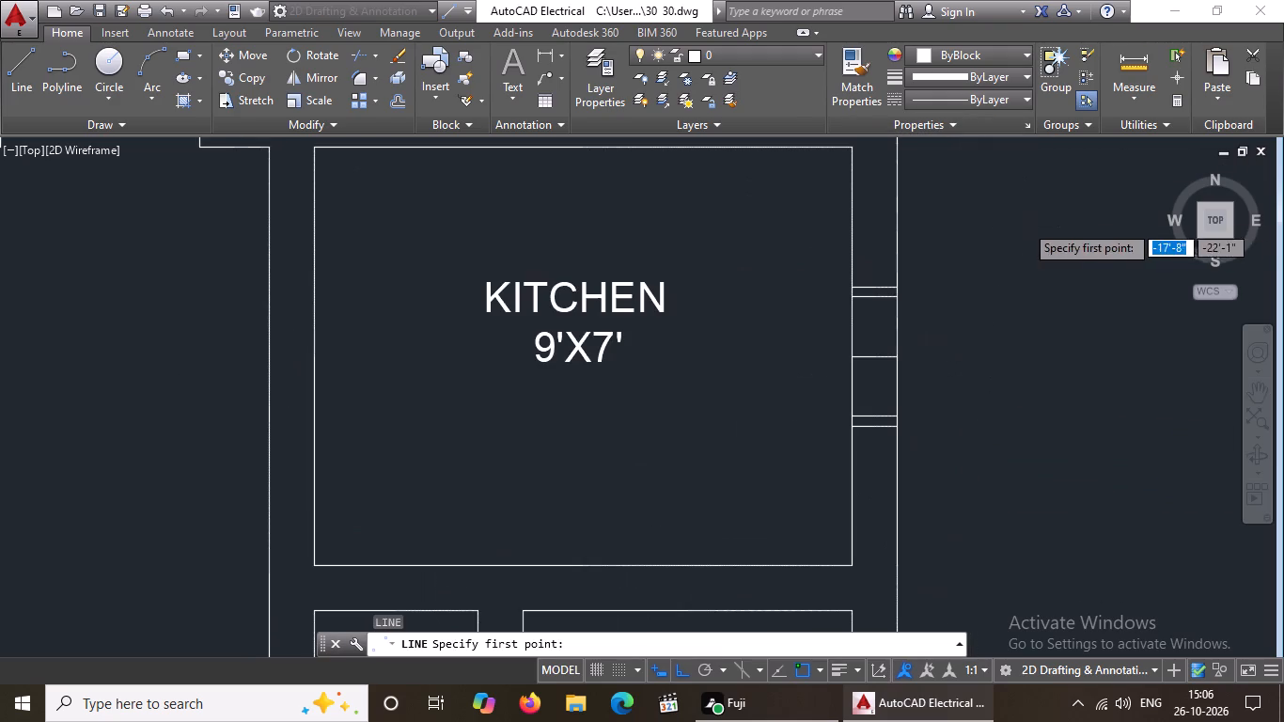
left_click(866, 298)
left_click_drag(875, 416, 900, 407)
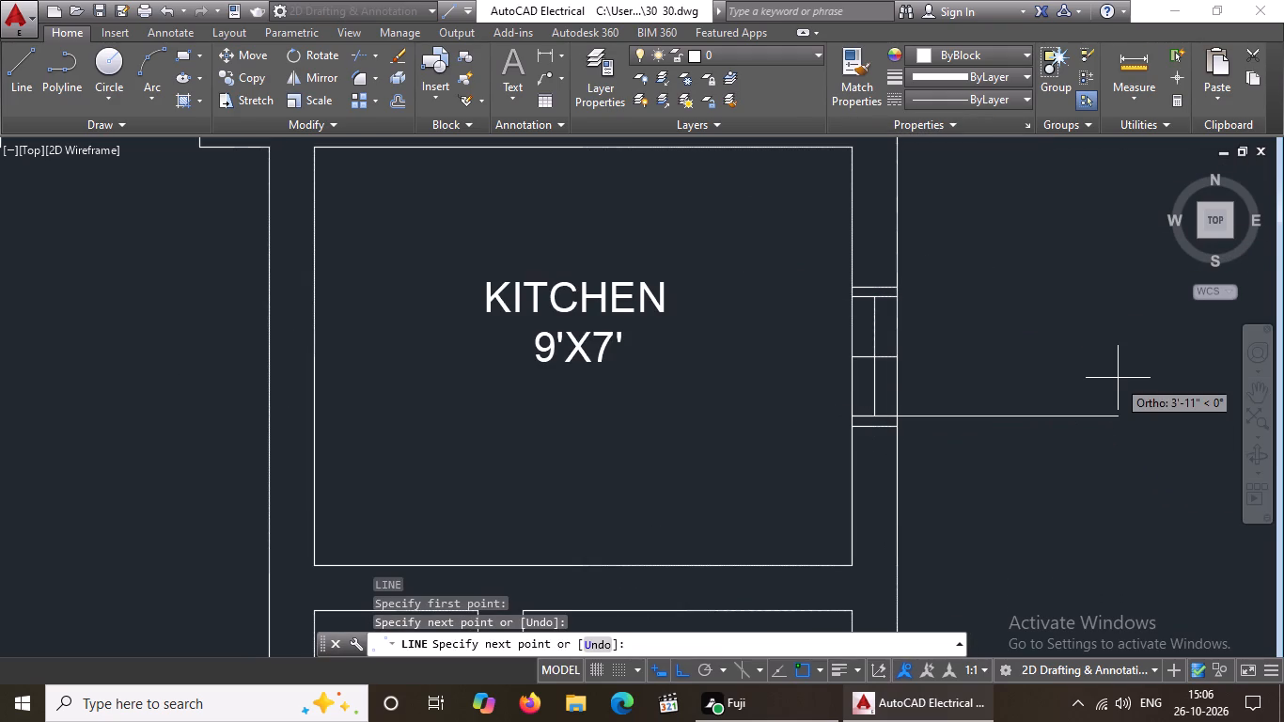
key("Return")
Draw a vertical centre line between the midpoints of the BATH window's inner pair of end lines.
key("l")
key("Return")
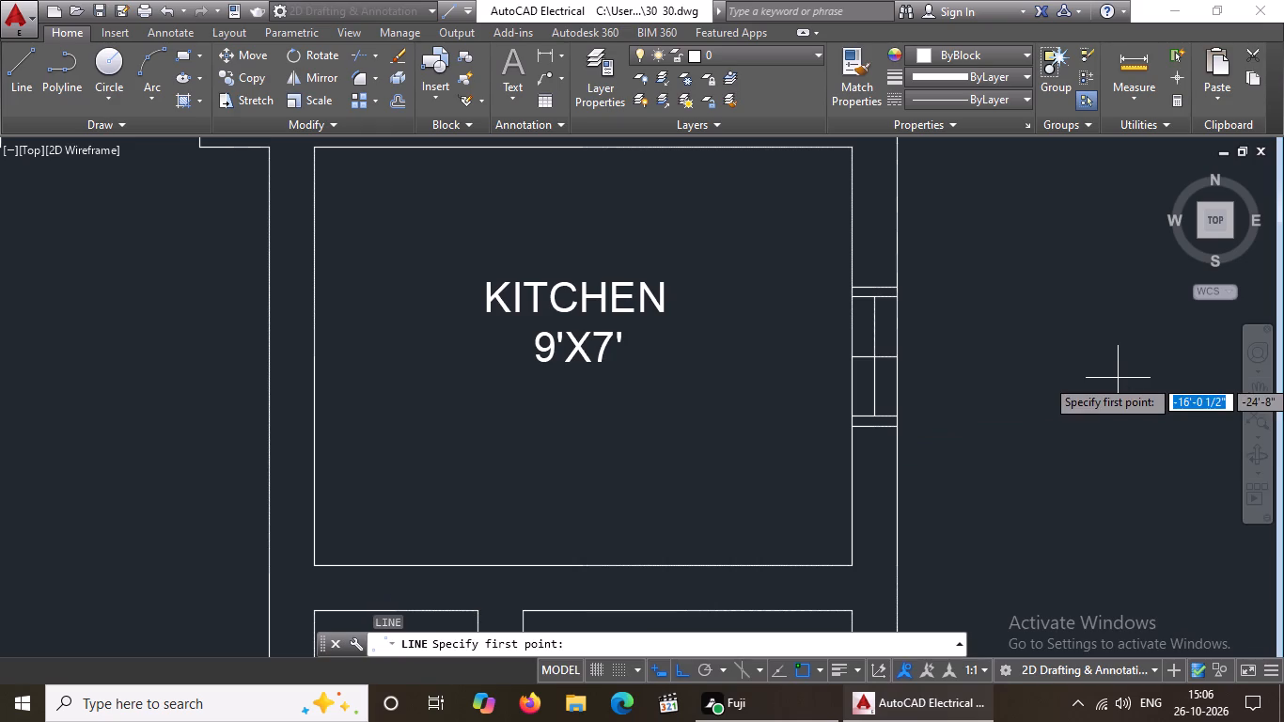
scroll(964, 385, "down", 2)
scroll(915, 548, "up", 2)
scroll(1002, 484, "down", 3)
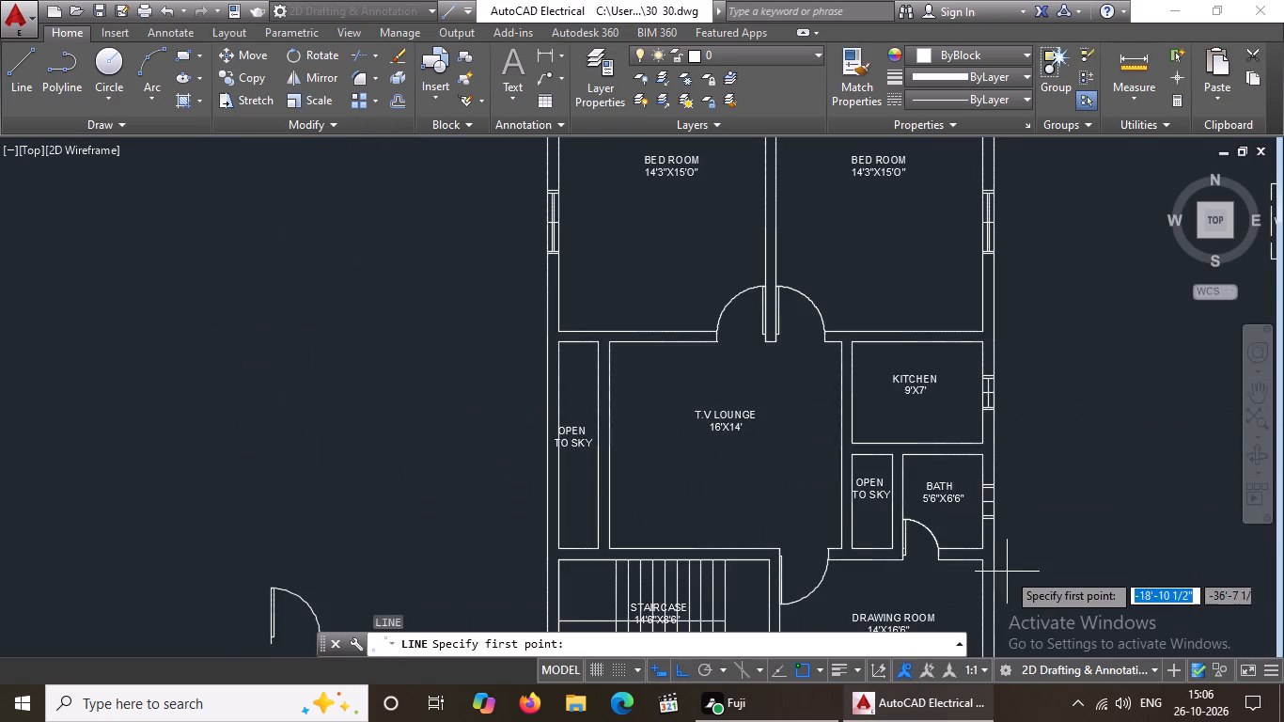
scroll(1007, 564, "up", 3)
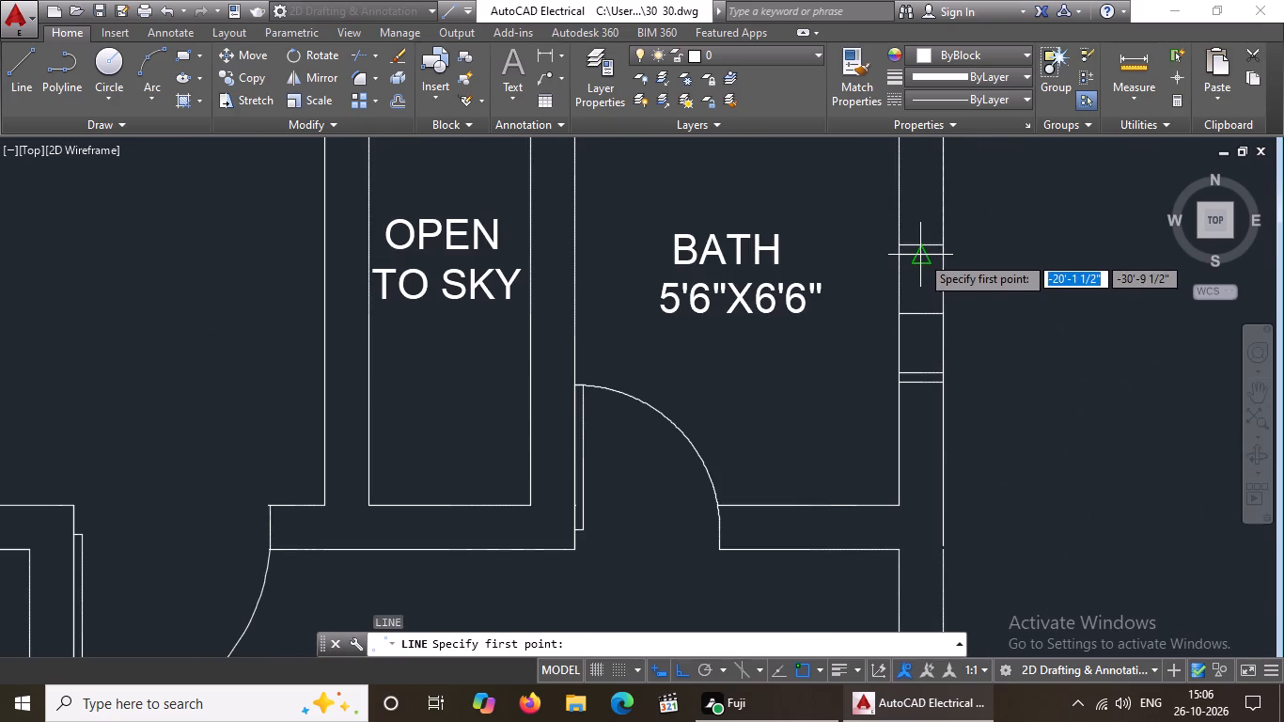
left_click(920, 255)
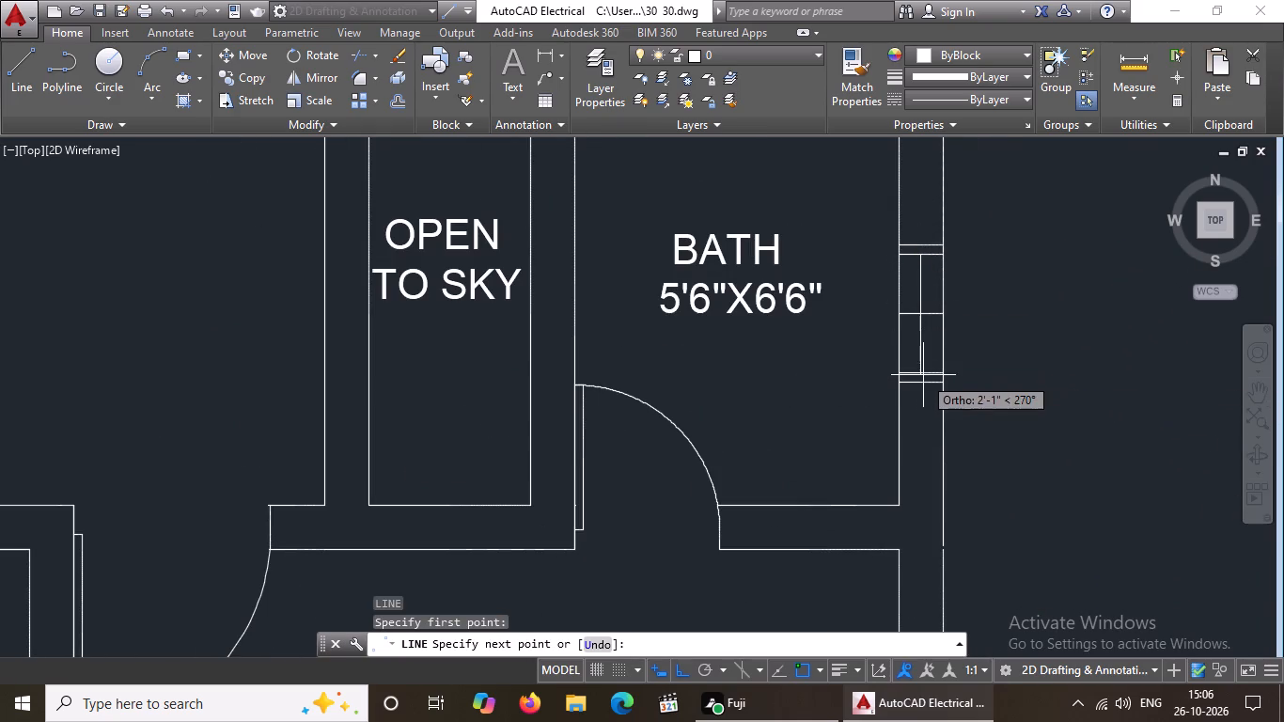
left_click_drag(922, 371, 932, 369)
key("Return")
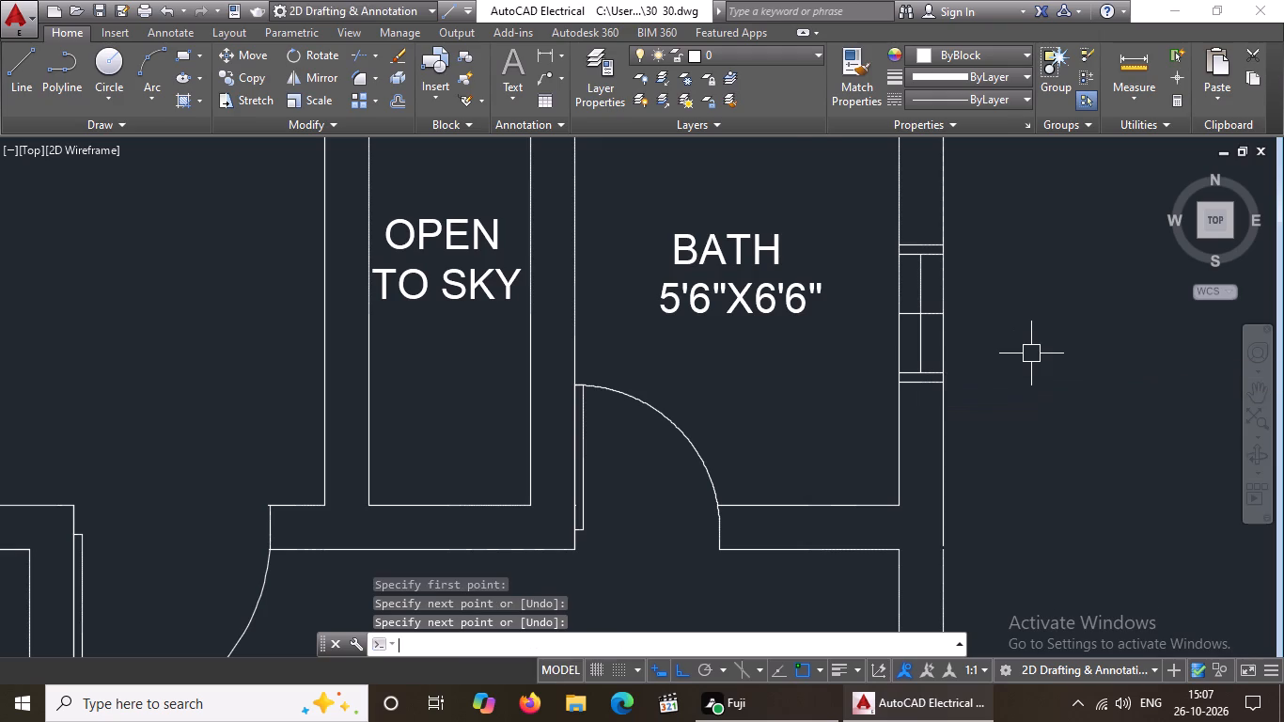
Draw a 9" horizontal line across the DRAWING ROOM's east outer wall, starting at the midpoint of its inner face.
scroll(1031, 353, "down", 4)
scroll(1015, 538, "down", 2)
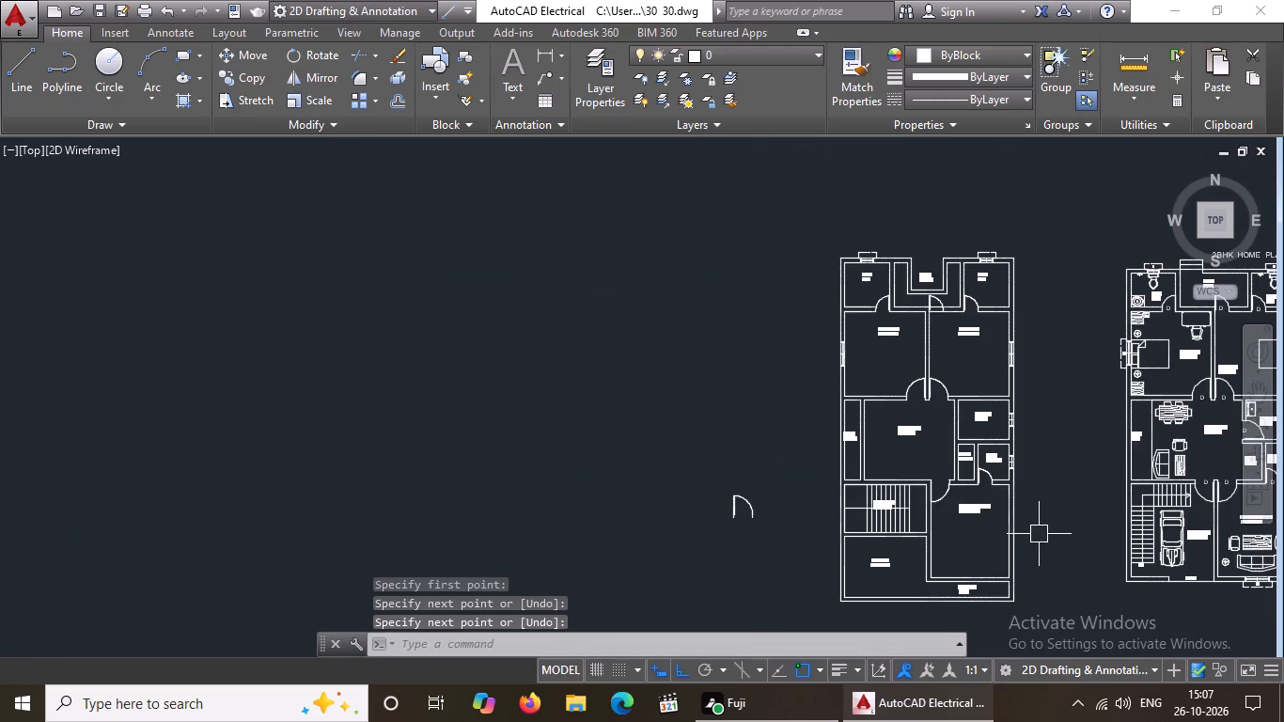
middle_click_drag(1036, 533, 1011, 526)
scroll(1005, 533, "up", 3)
scroll(1007, 533, "down", 2)
scroll(1024, 540, "up", 1)
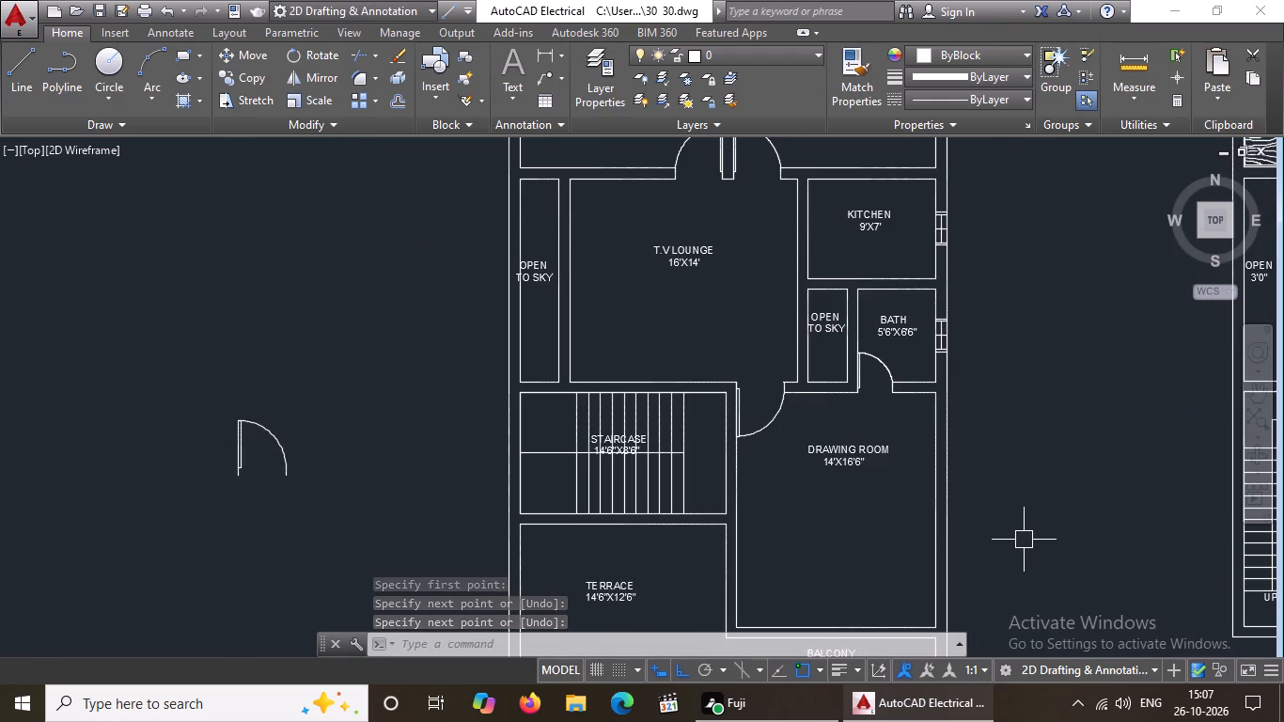
key("l")
key("Return")
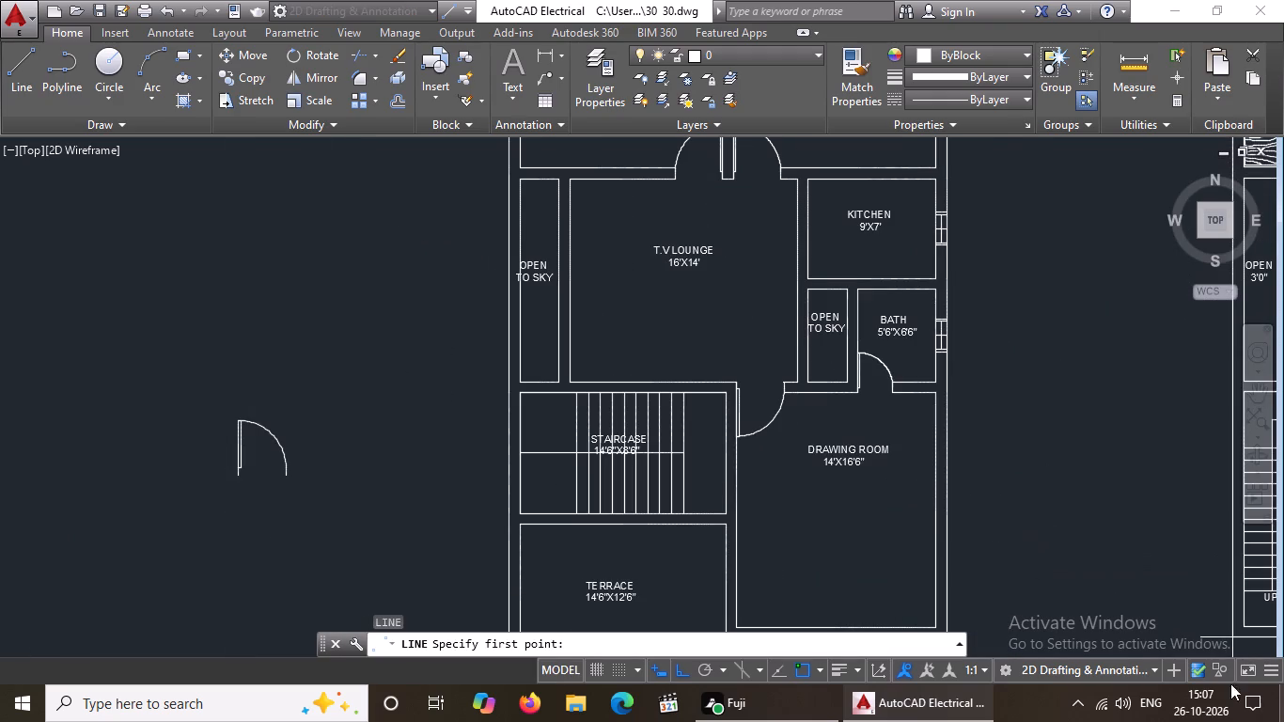
left_click_drag(935, 510, 942, 508)
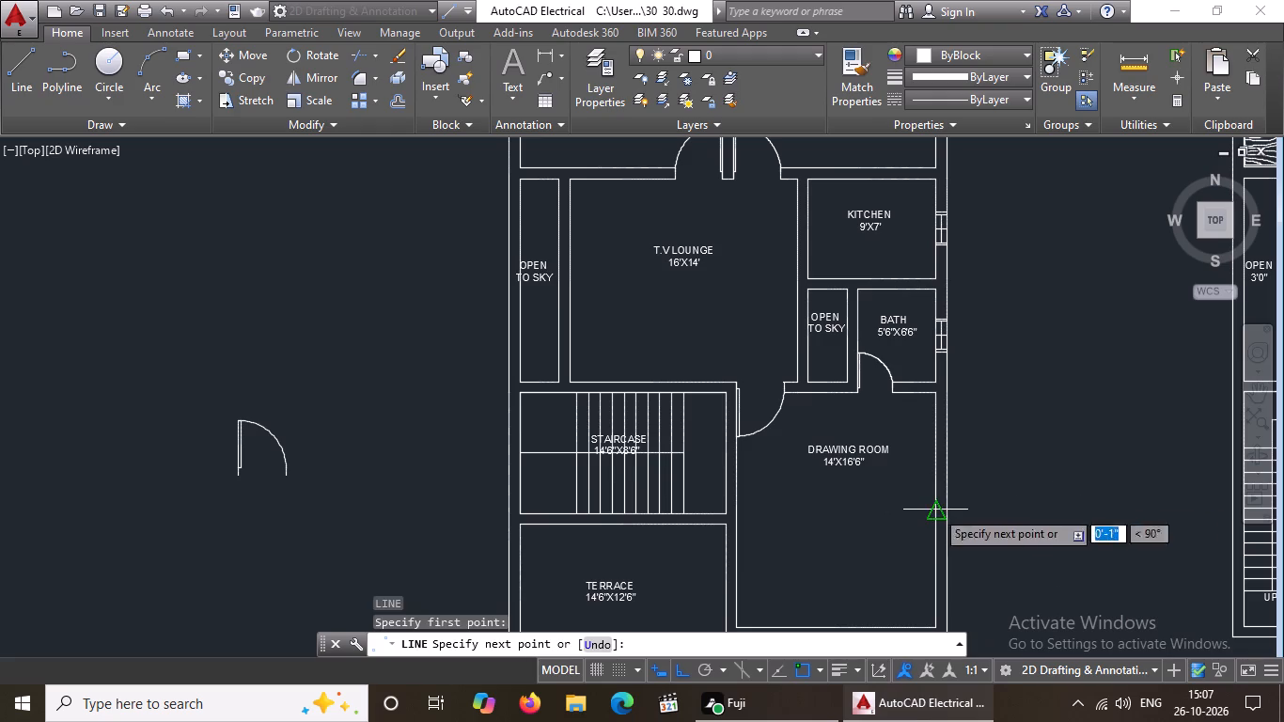
left_click_drag(942, 508, 955, 504)
key("9")
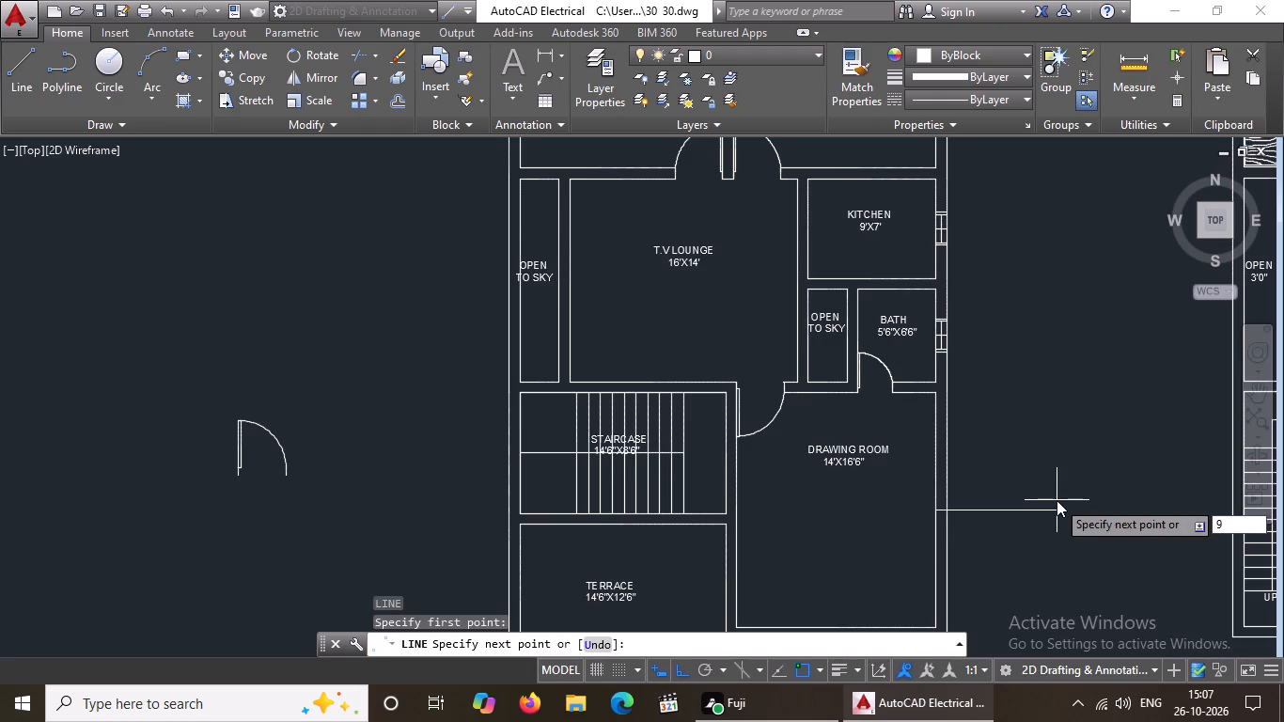
key("shift+quotedbl")
key("Return")
key("Return")
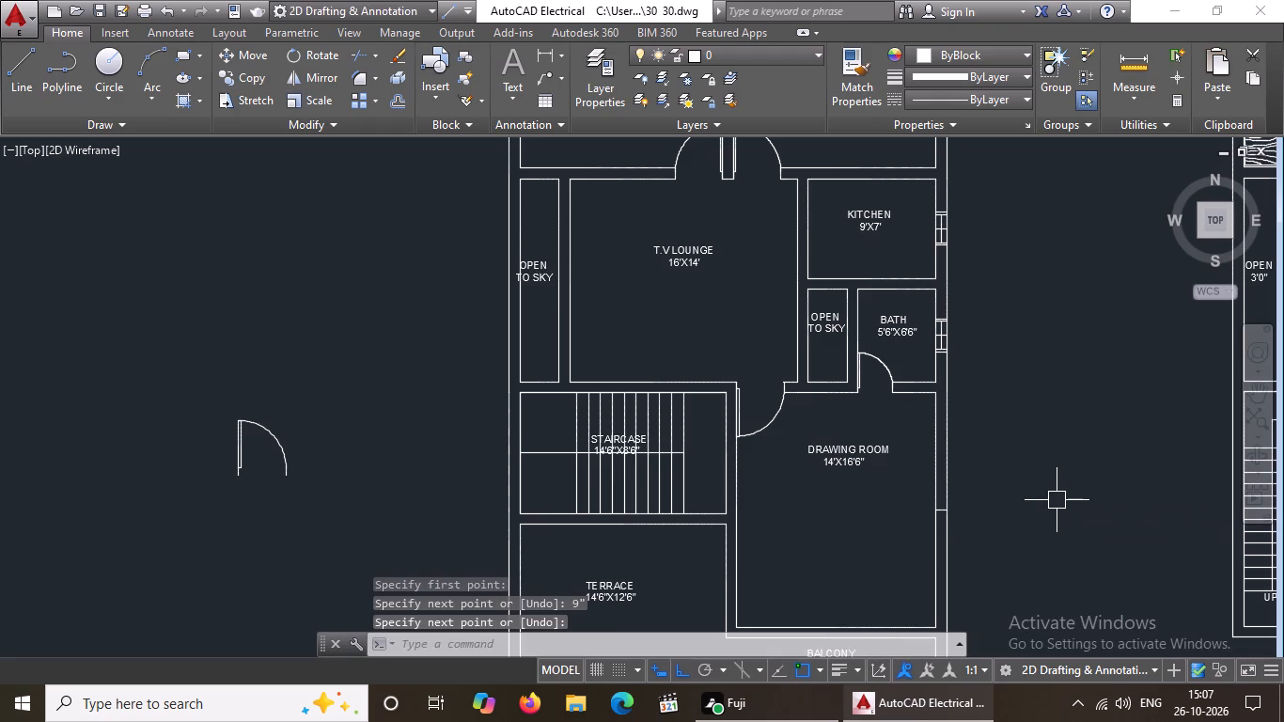
Offset the line across the DRAWING ROOM's east wall 2' upward and 2' downward.
key("o")
key("Return")
type("2'")
key("Return")
scroll(978, 516, "up", 3)
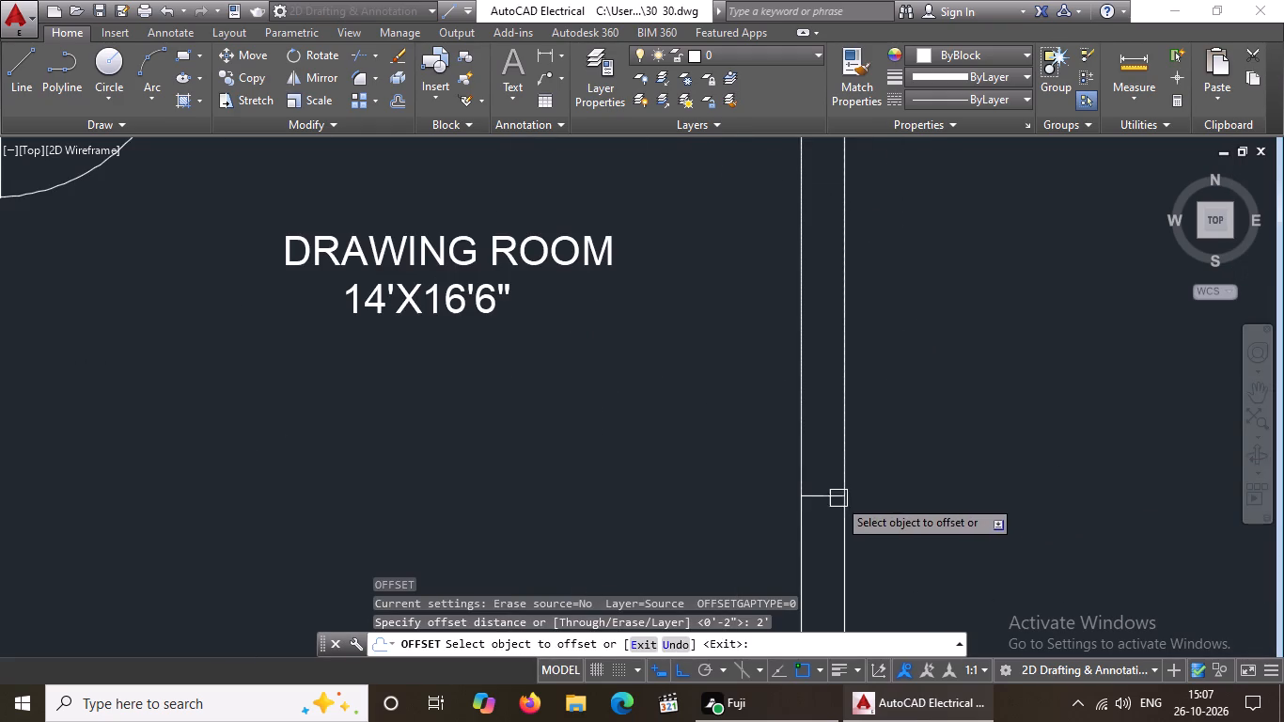
left_click_drag(825, 495, 830, 475)
left_click(850, 363)
left_click(828, 498)
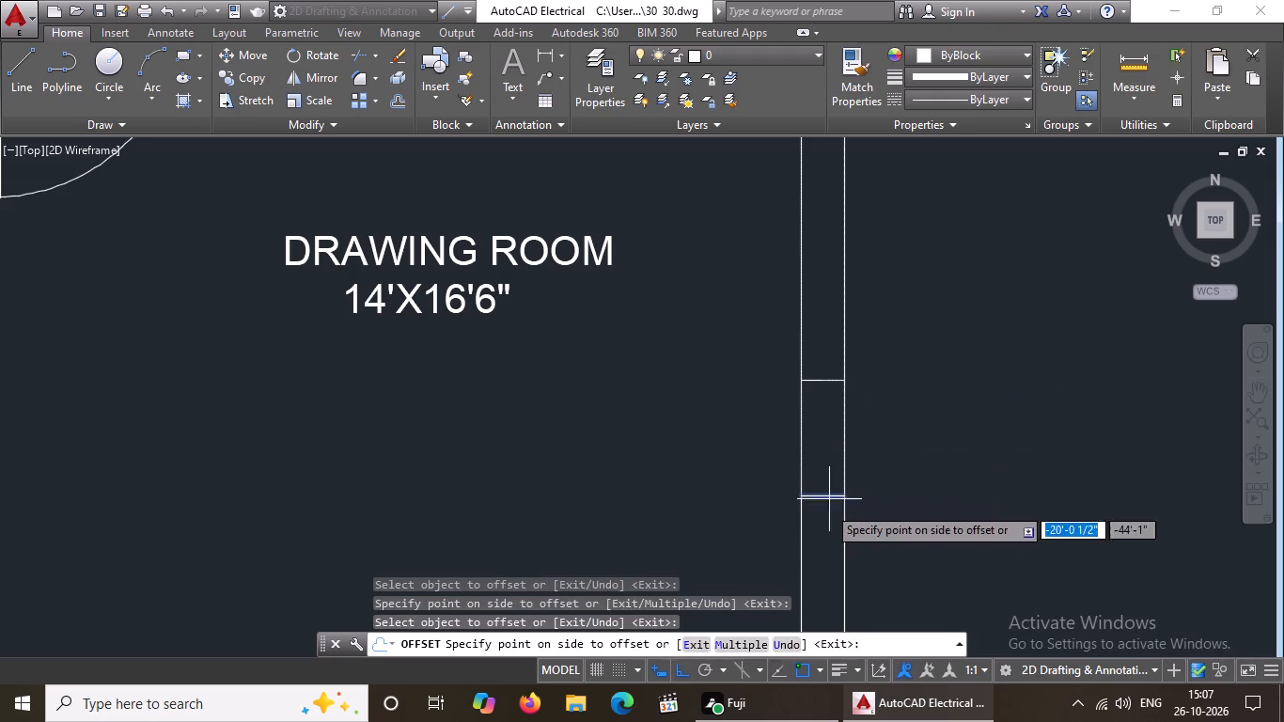
left_click(812, 576)
scroll(929, 449, "down", 3)
key("Escape")
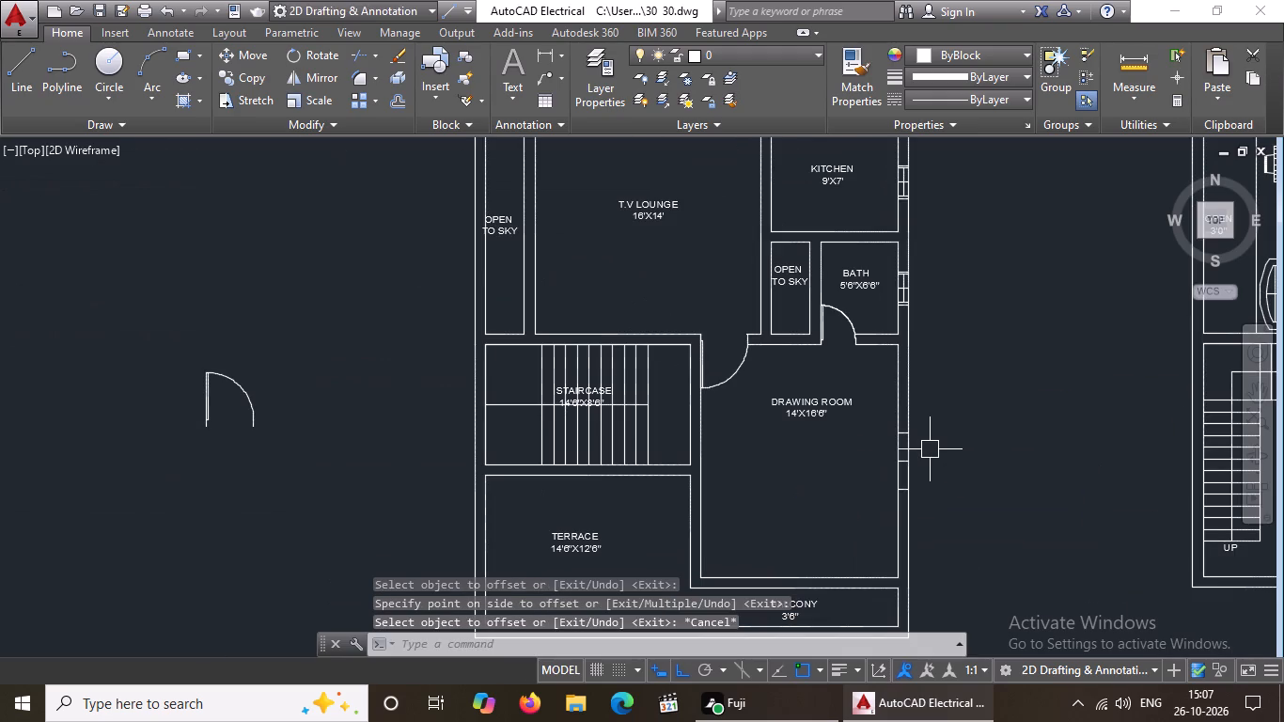
Offset the DRAWING ROOM window's upper and lower end lines 2" outward.
key("o")
key("Return")
type("2\"")
key("Return")
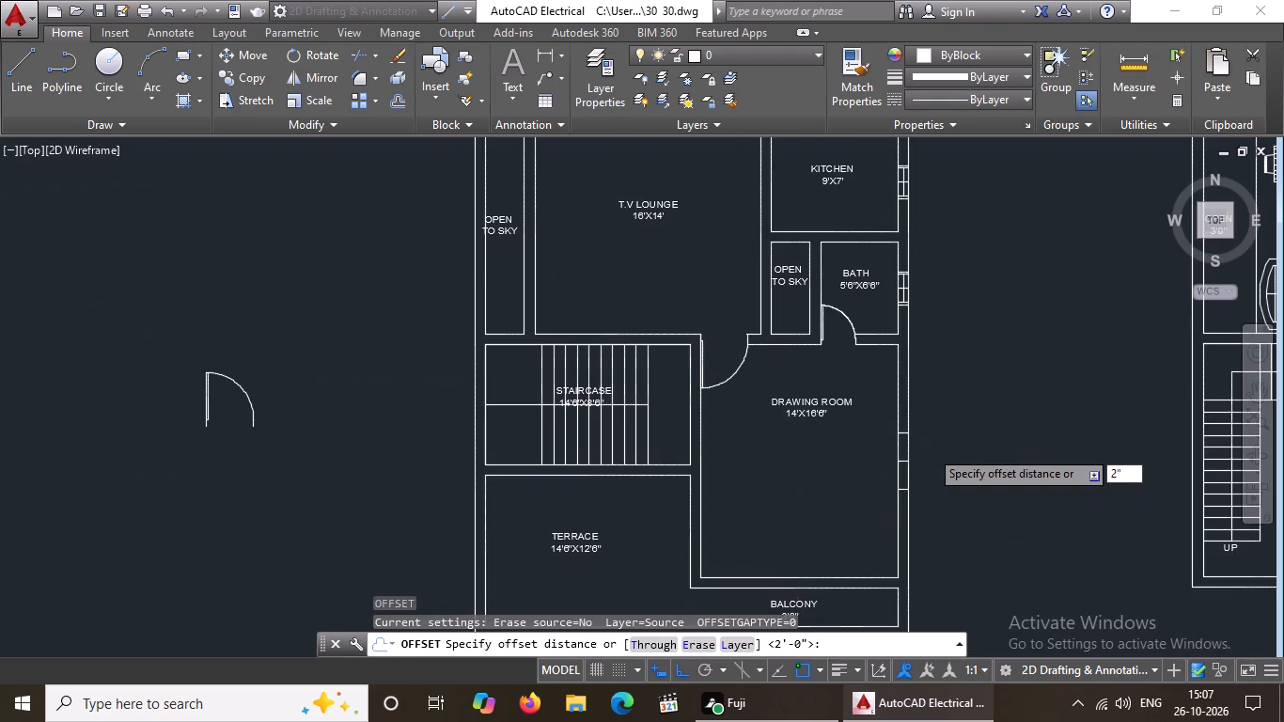
scroll(926, 441, "up", 2)
left_click_drag(865, 416, 868, 413)
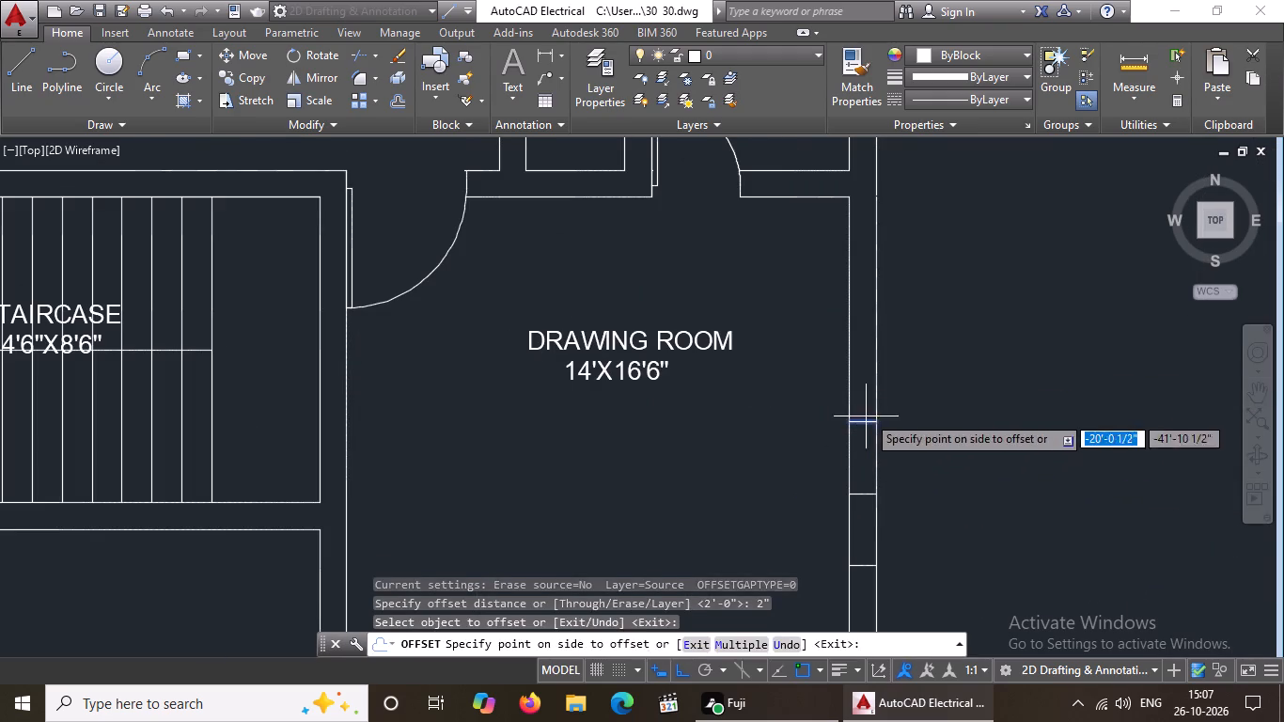
left_click_drag(868, 413, 870, 398)
left_click(873, 383)
left_click(866, 569)
left_click(897, 573)
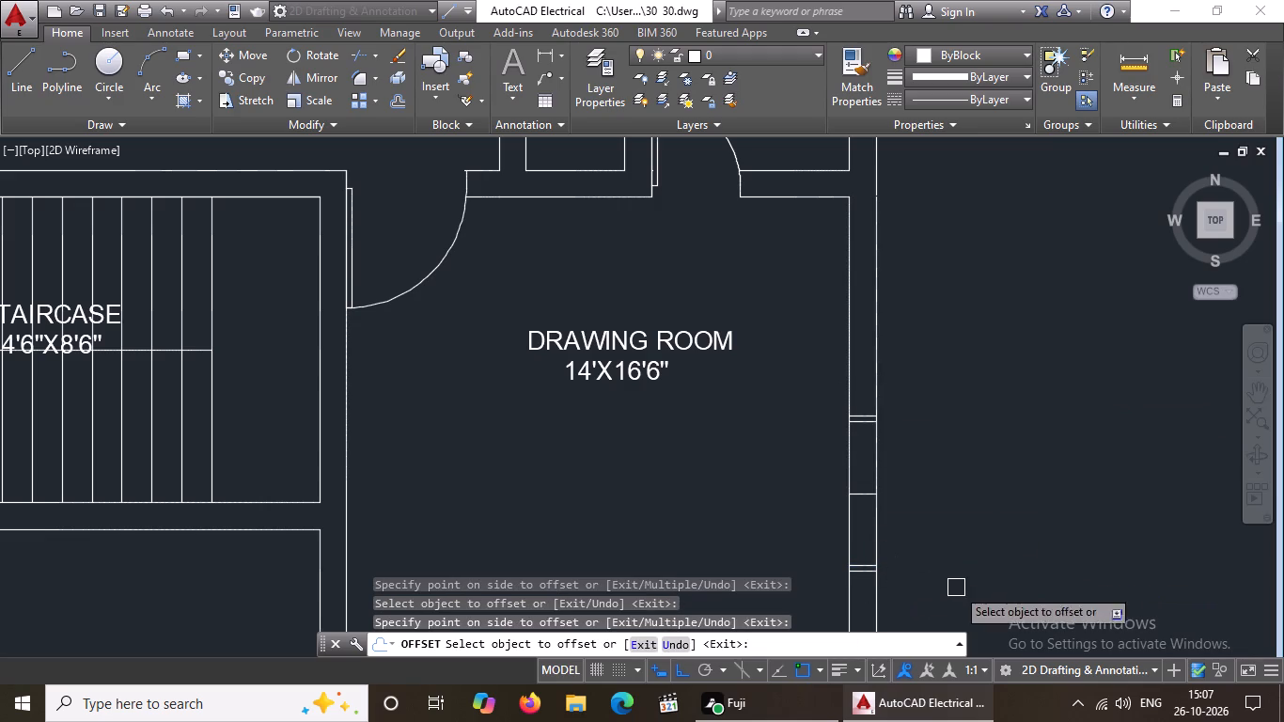
key("Escape")
Draw a vertical centre line between the midpoints of the DRAWING ROOM window's inner pair of end lines.
key("l")
key("Return")
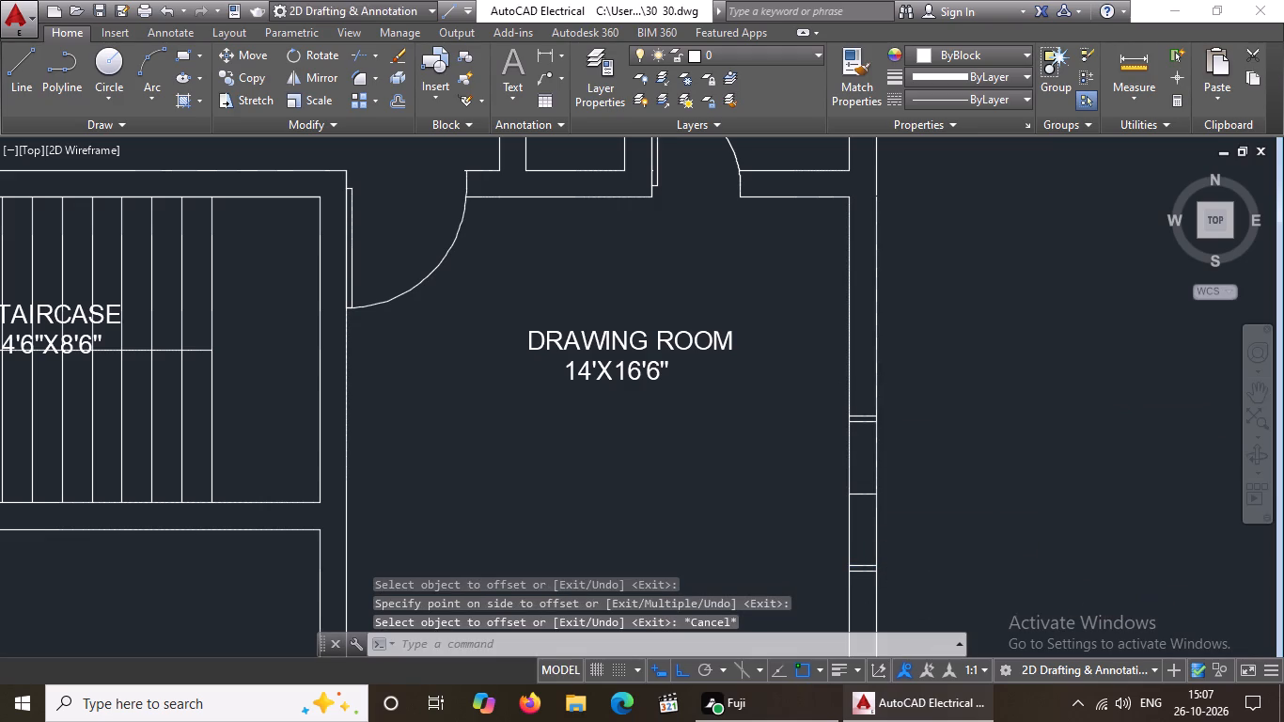
scroll(869, 426, "up", 1)
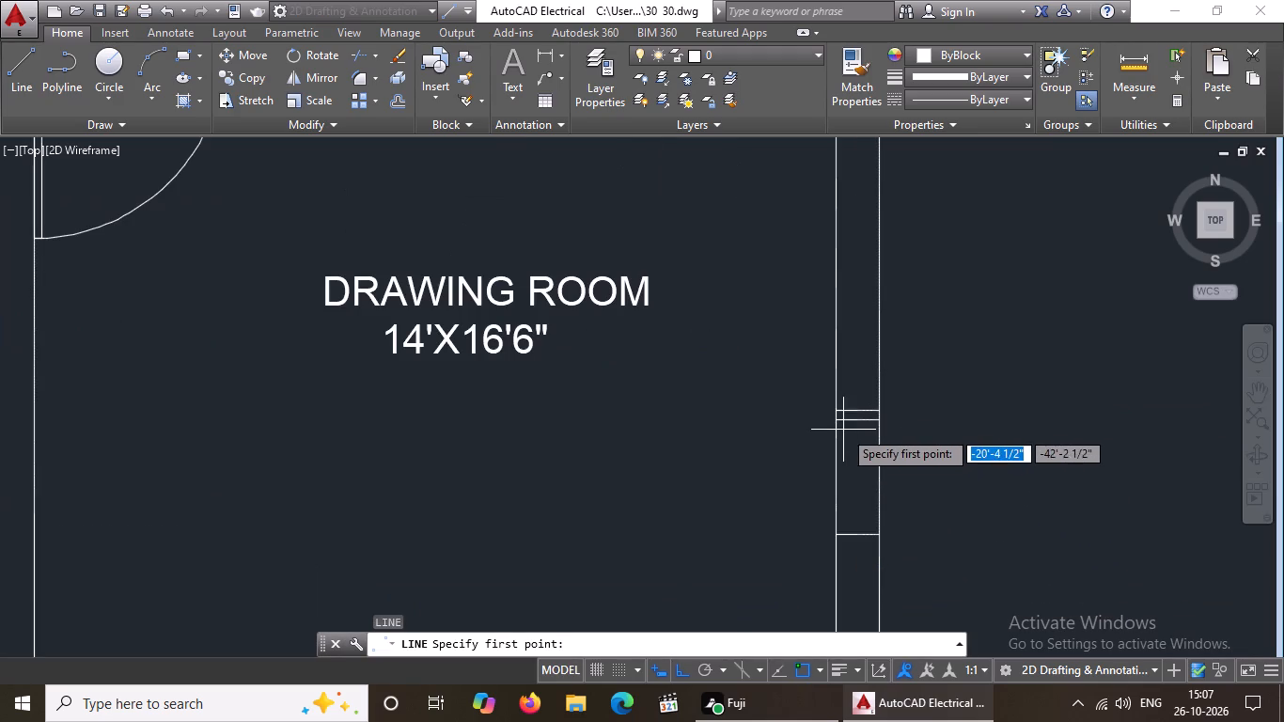
left_click(852, 423)
scroll(847, 467, "down", 2)
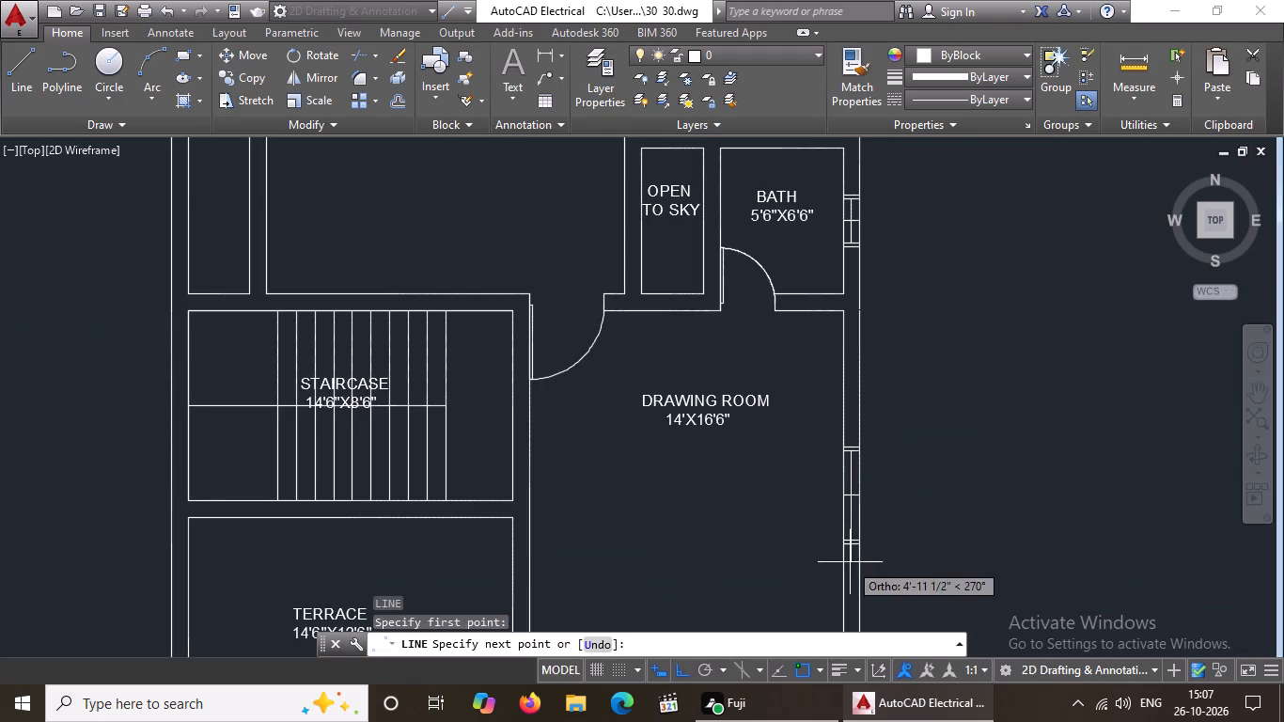
scroll(852, 548, "up", 4)
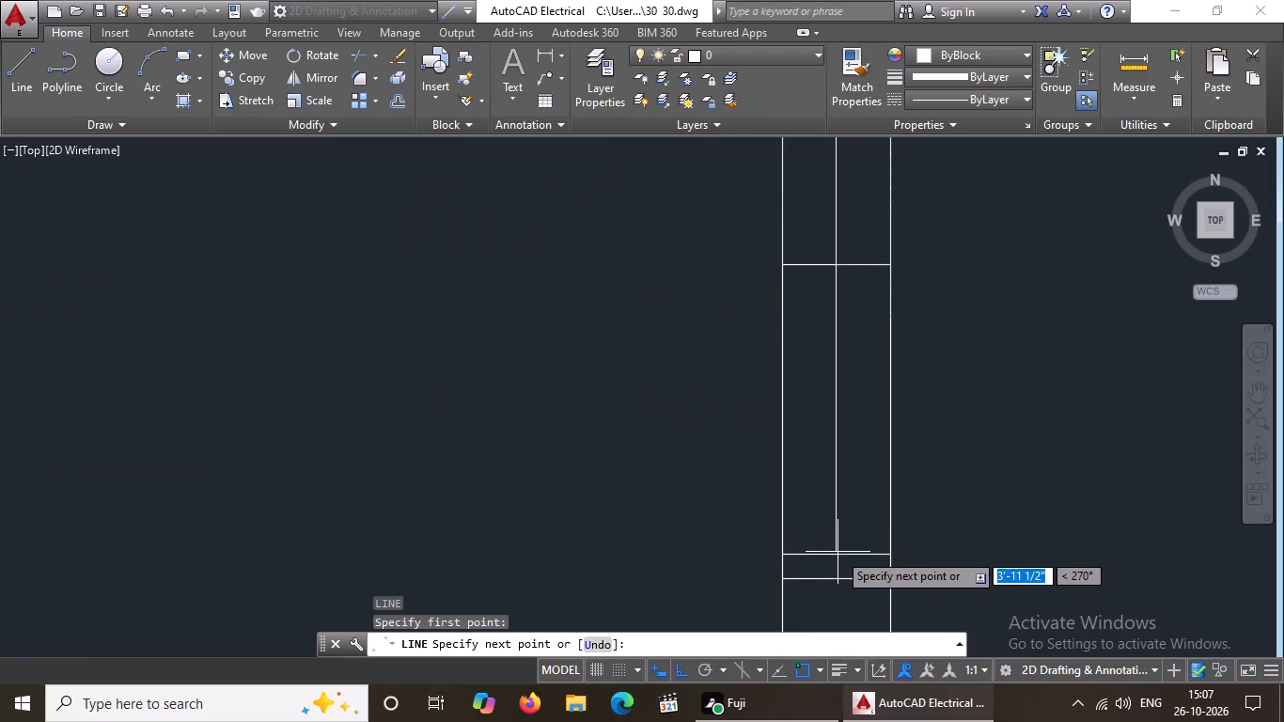
left_click_drag(830, 557, 853, 549)
key("Escape")
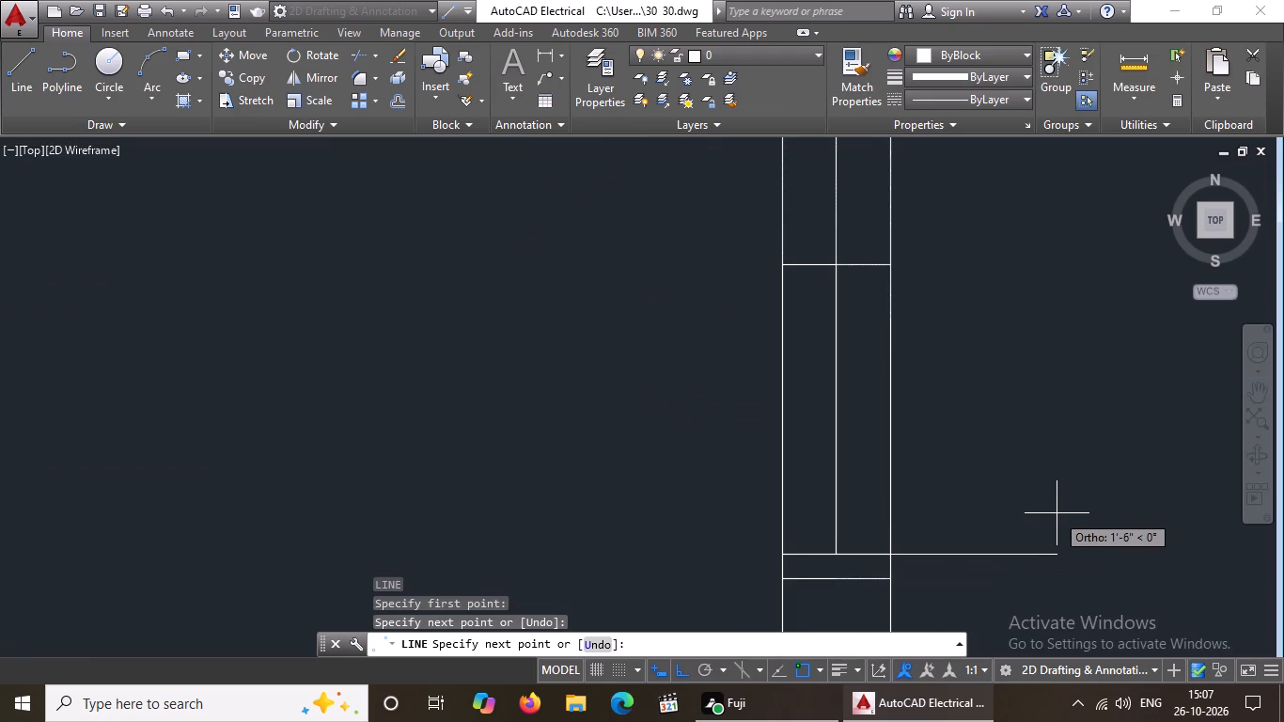
Offset the KITCHEN window's vertical centre line 1" to each side.
scroll(1057, 512, "down", 4)
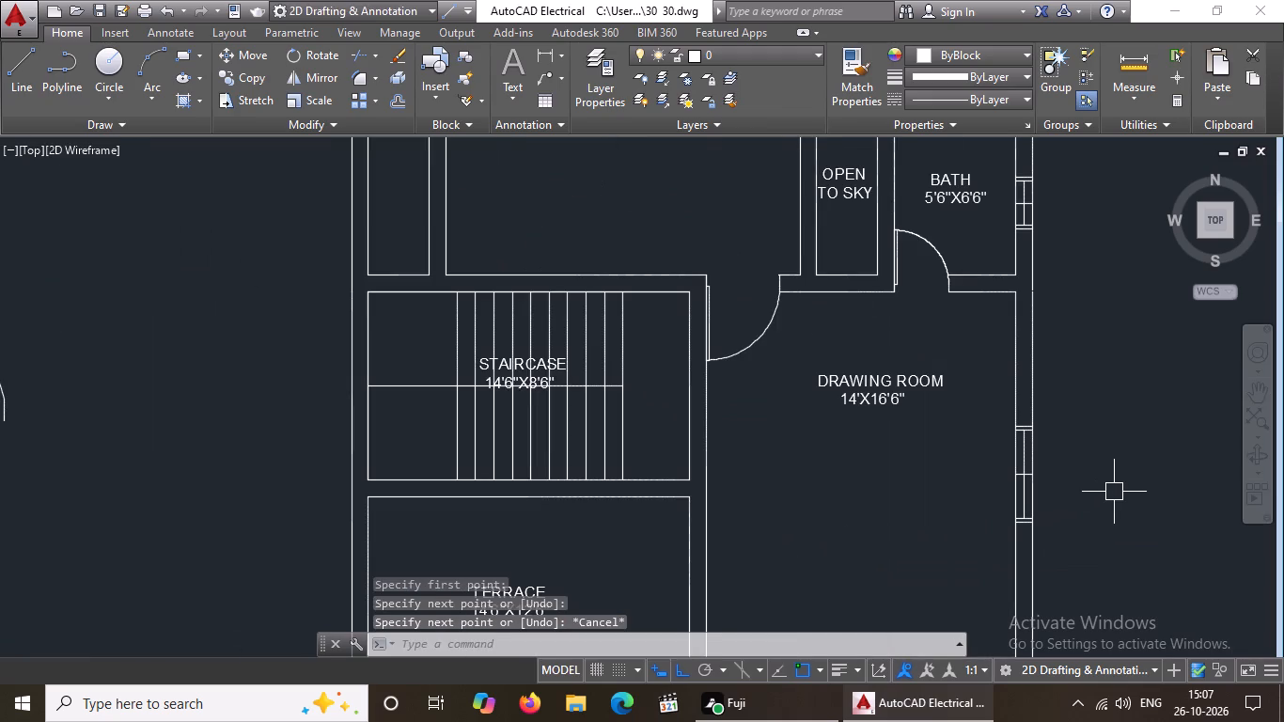
scroll(1112, 490, "down", 1)
middle_click_drag(1000, 568, 979, 586)
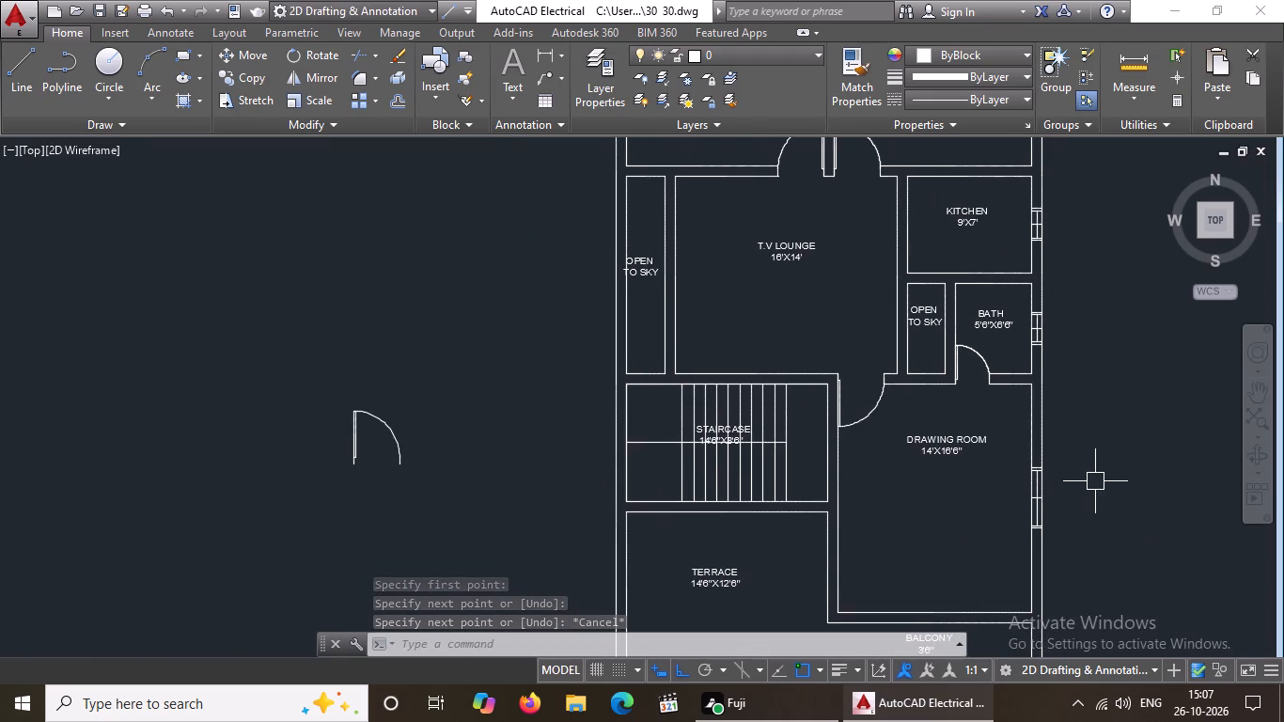
middle_click_drag(1069, 221, 976, 456)
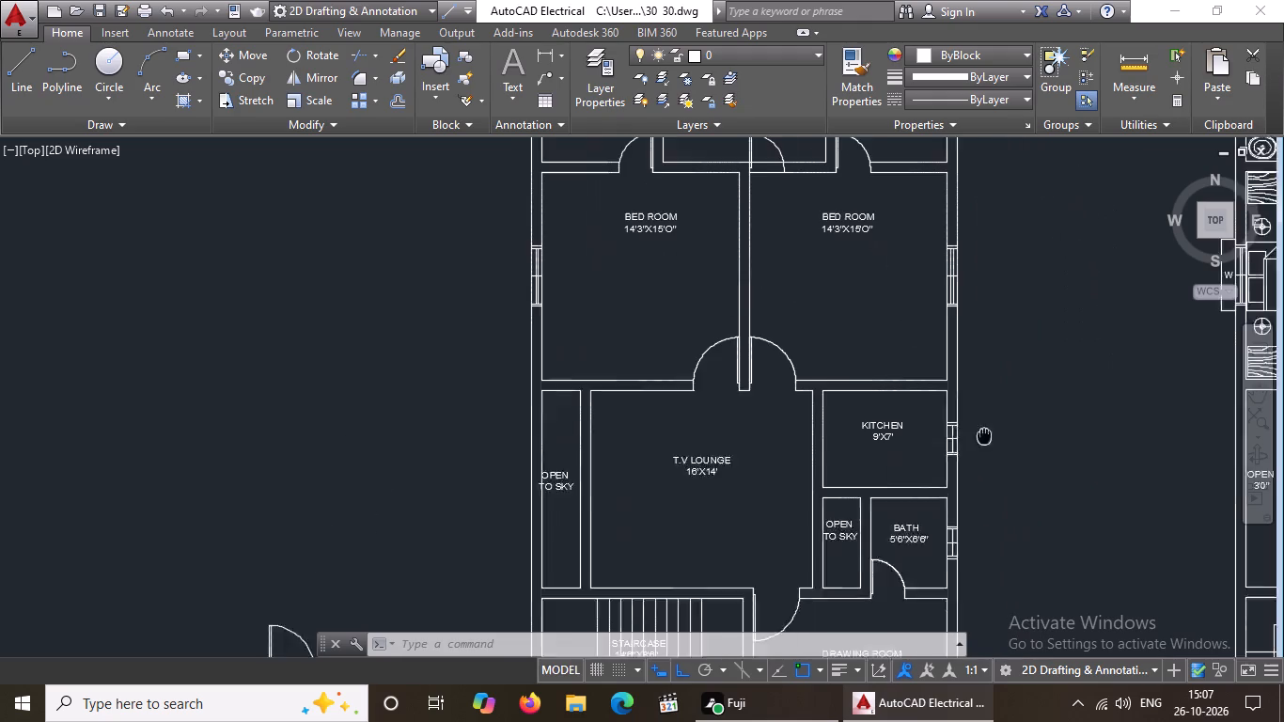
middle_click_drag(976, 456, 975, 460)
scroll(941, 482, "up", 4)
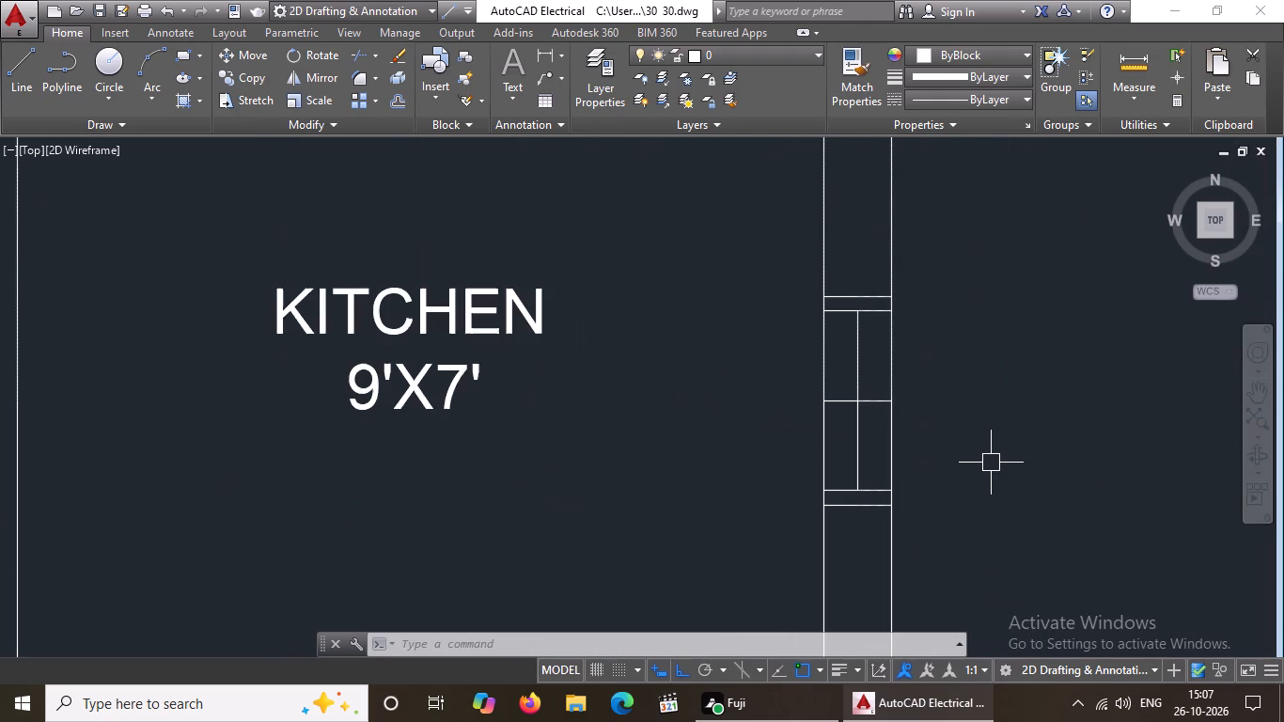
key("o")
key("Return")
key("1")
key("shift+quotedbl")
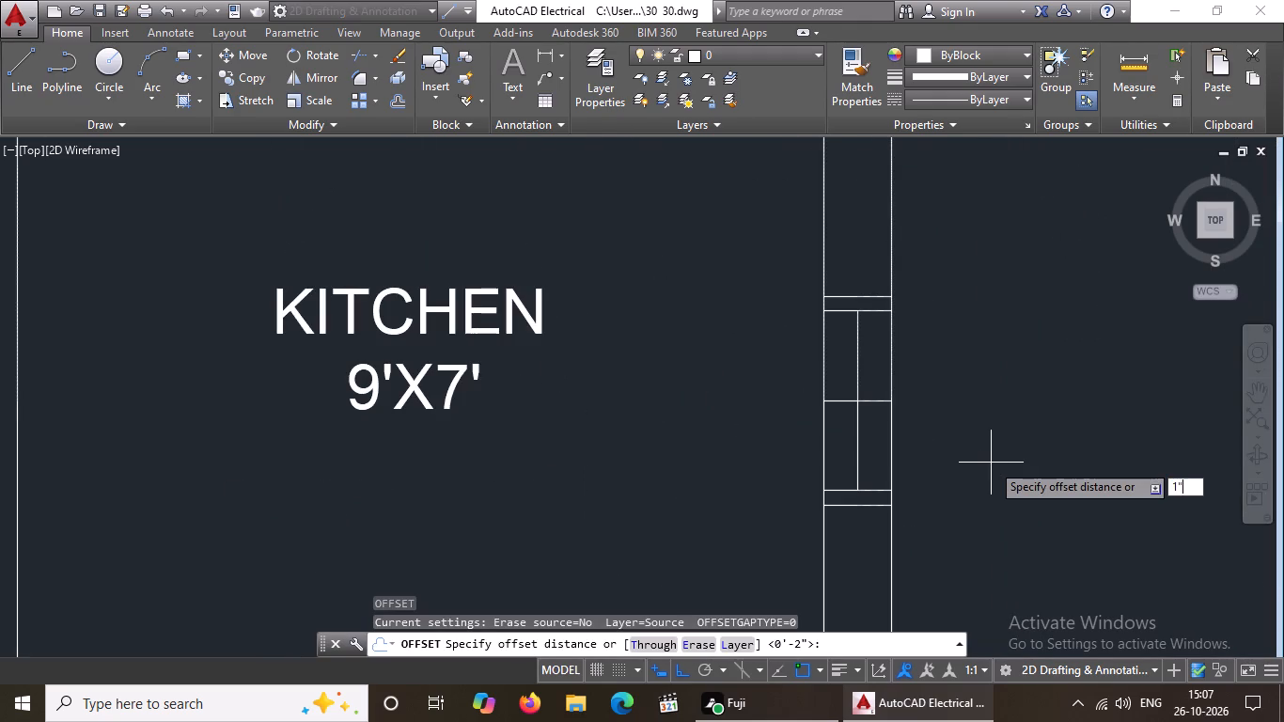
key("Return")
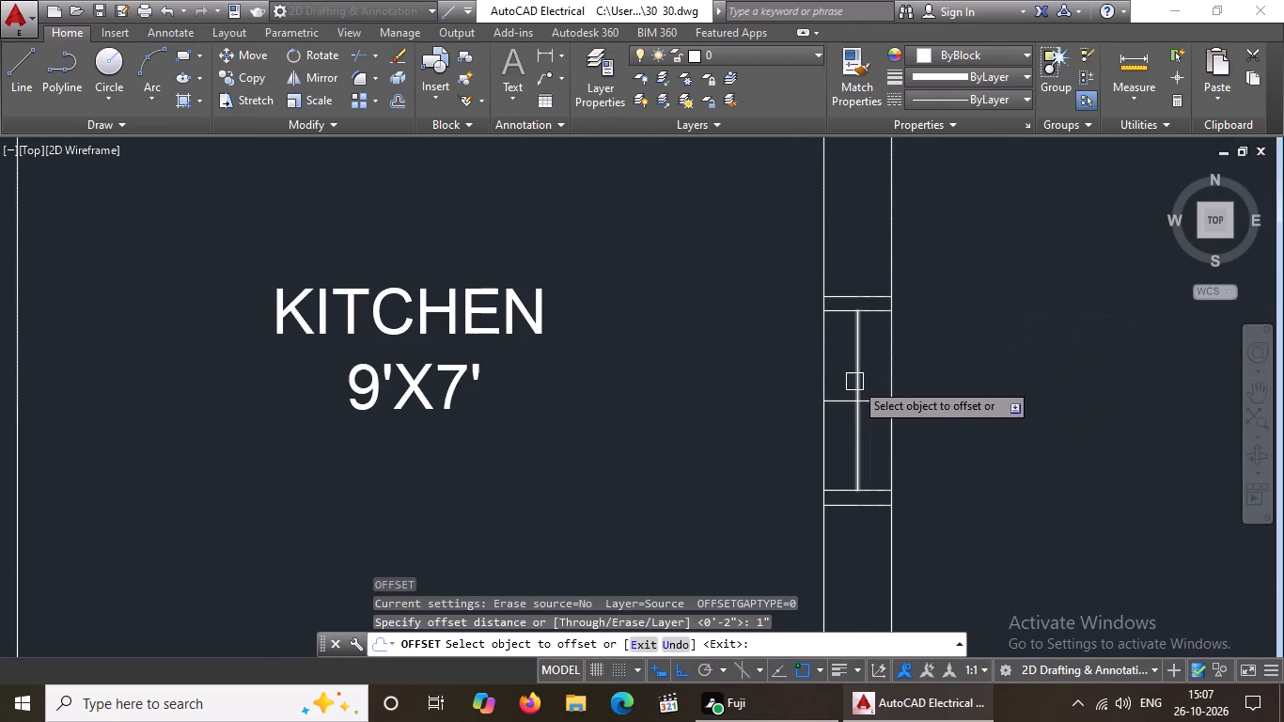
left_click(855, 381)
left_click_drag(807, 403, 832, 389)
left_click_drag(859, 381, 870, 378)
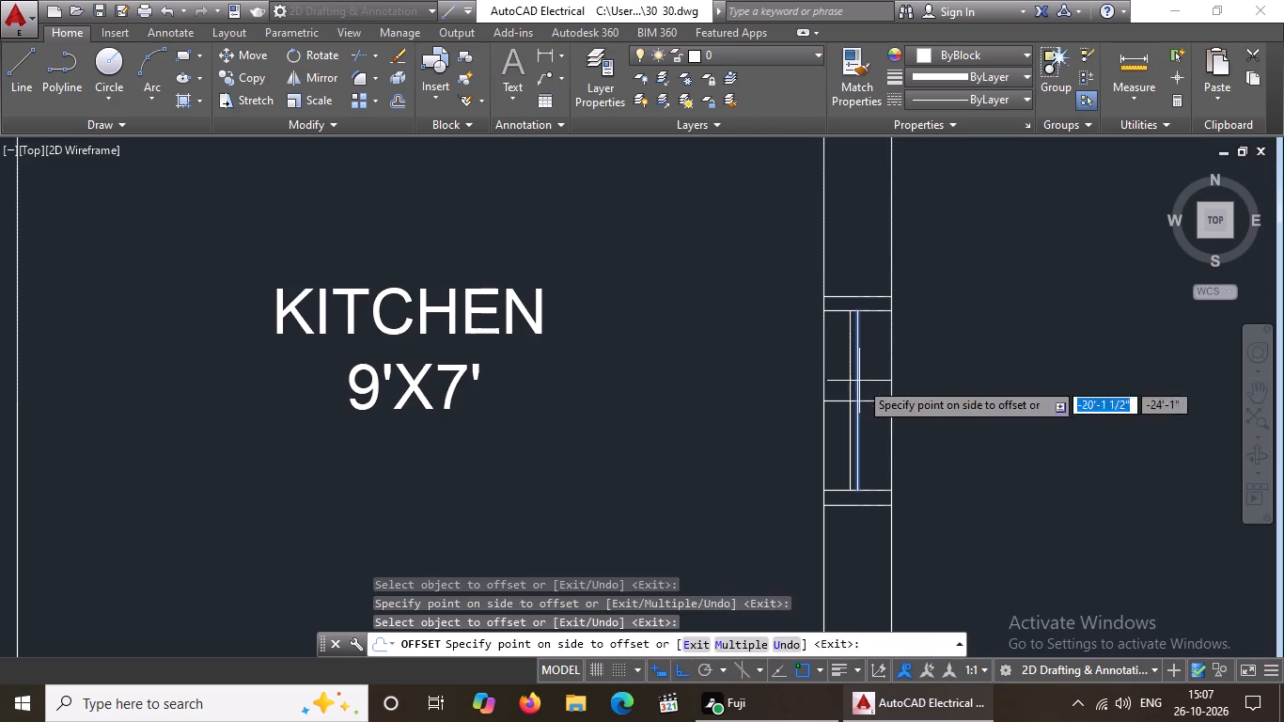
left_click(896, 372)
key("Return")
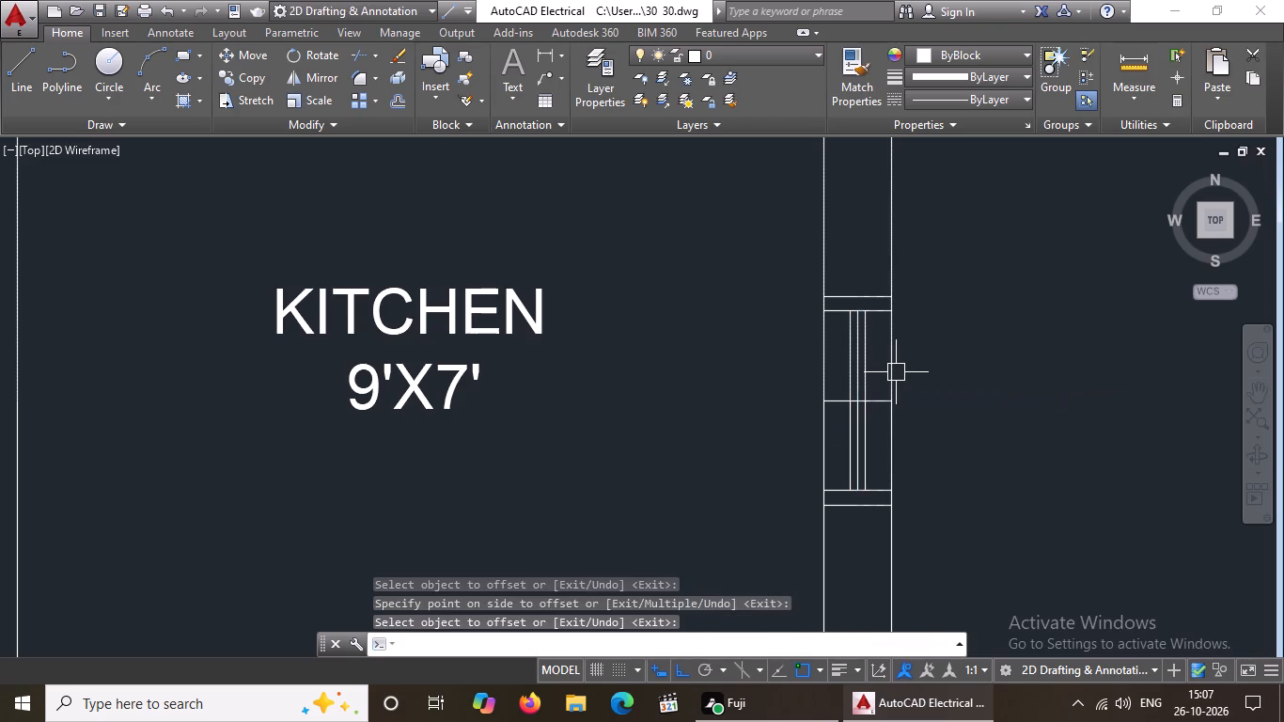
Erase the original vertical centre line of the KITCHEN window, between its two offset copies.
scroll(858, 405, "up", 3)
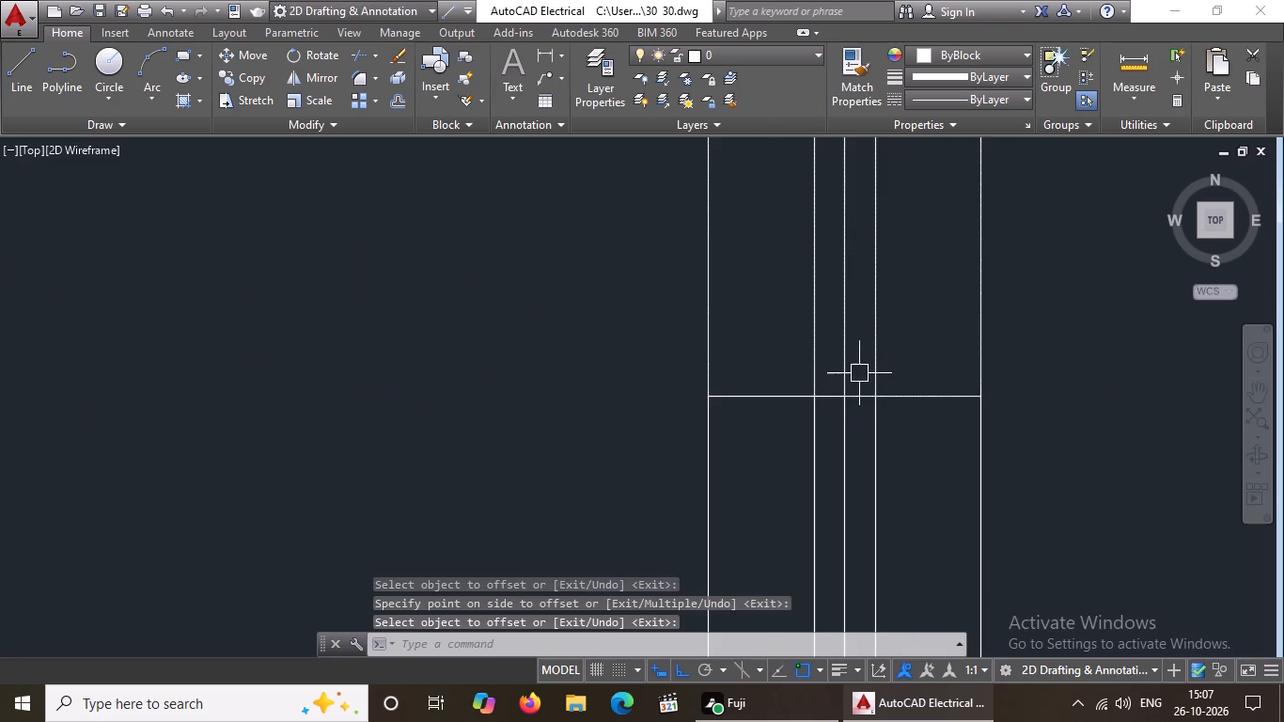
left_click(848, 371)
key("Delete")
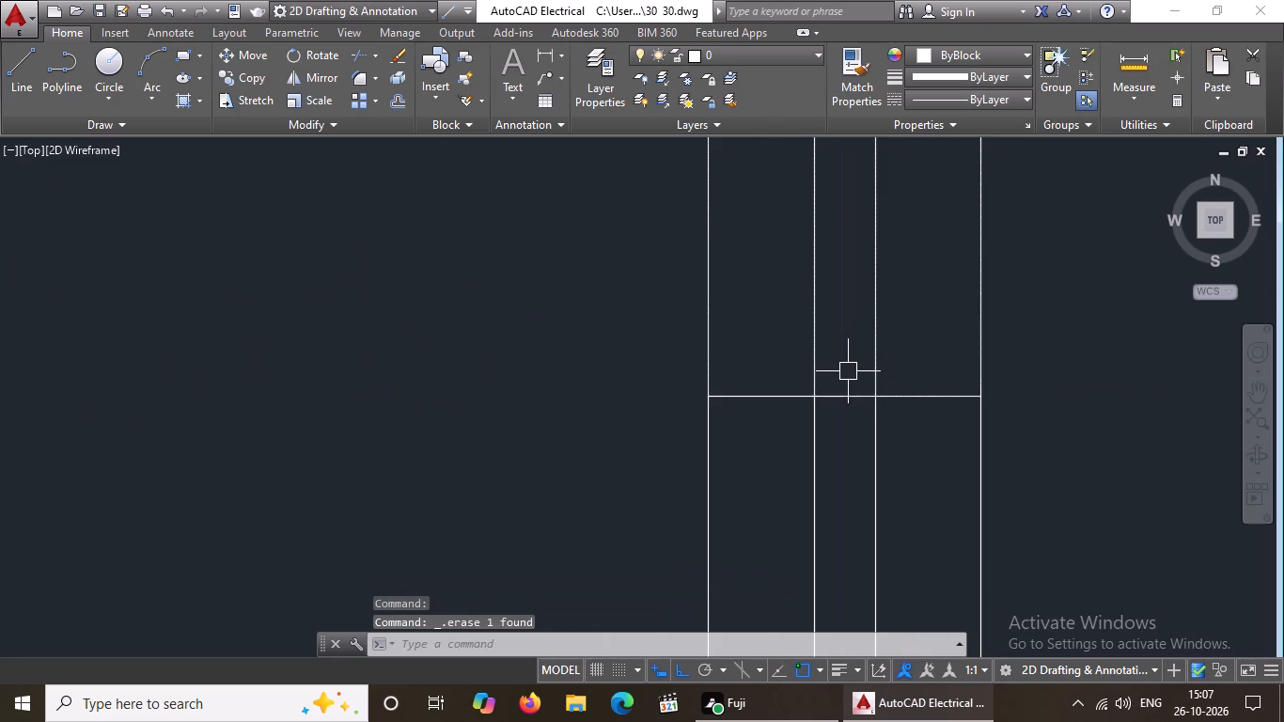
Offset the BATH window's vertical centre line 1" to each side.
scroll(848, 372, "down", 7)
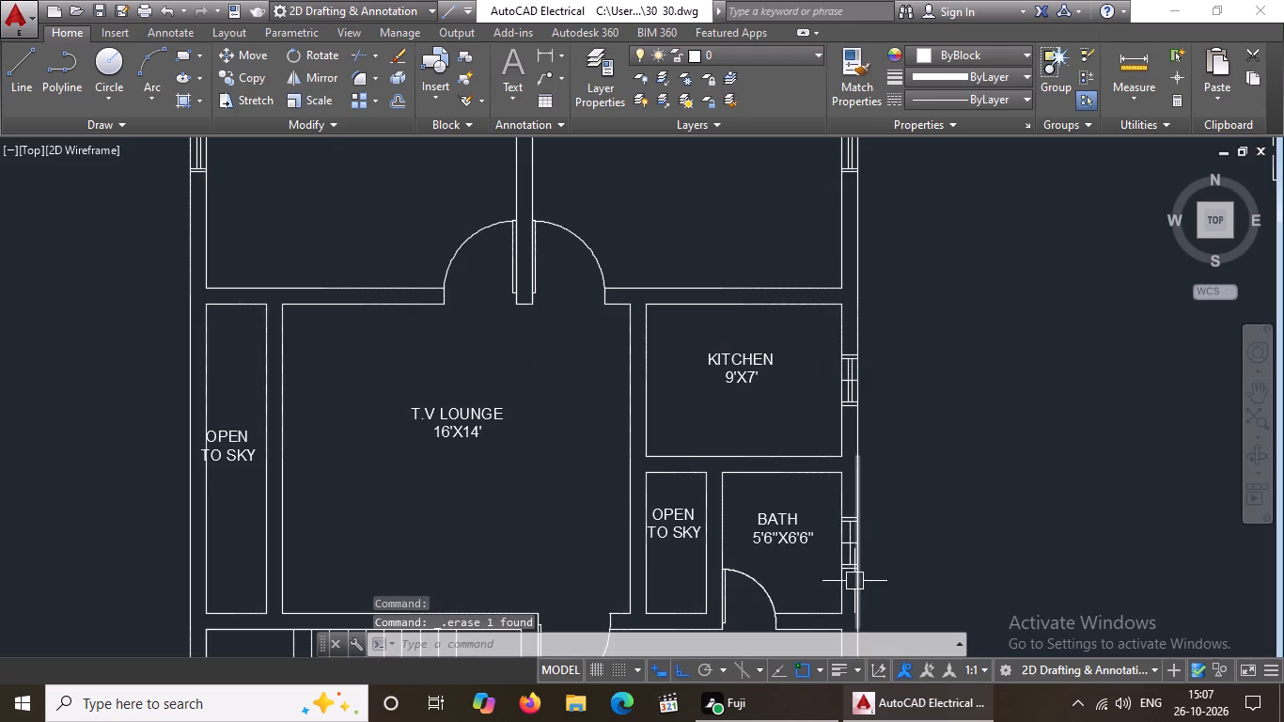
scroll(853, 573, "up", 2)
key("o")
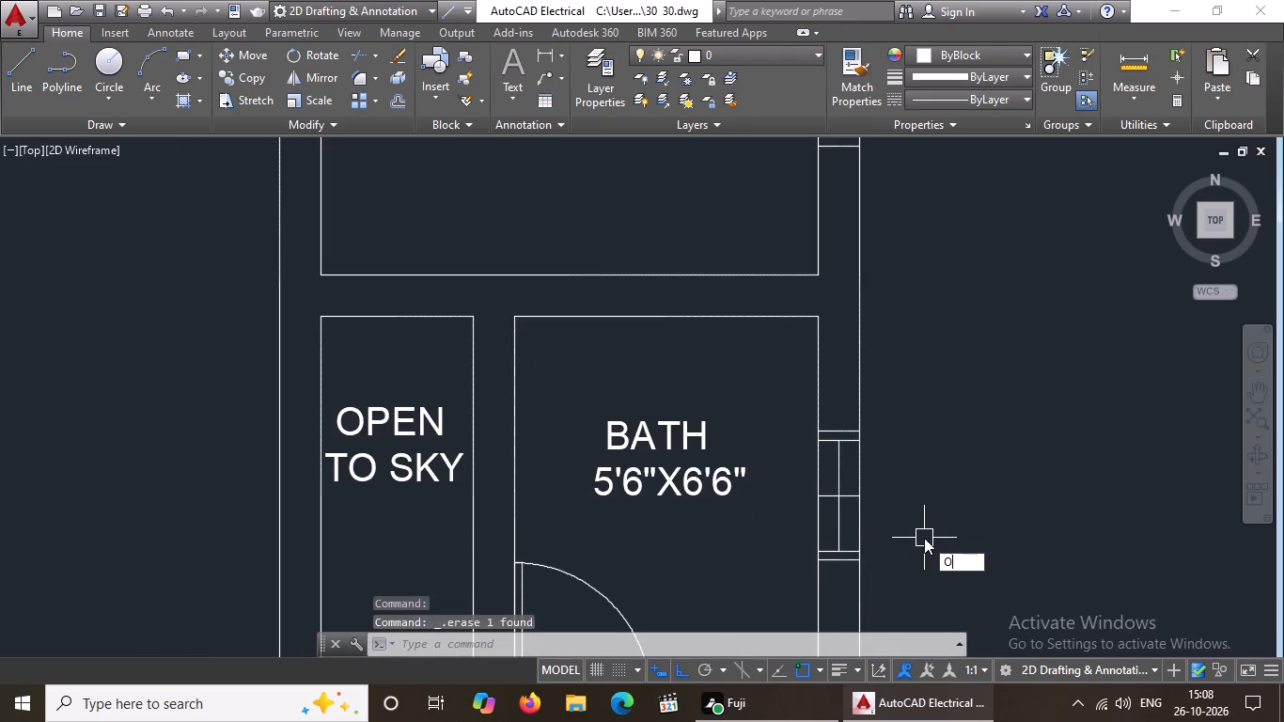
key("Return")
type("1\"")
key("Return")
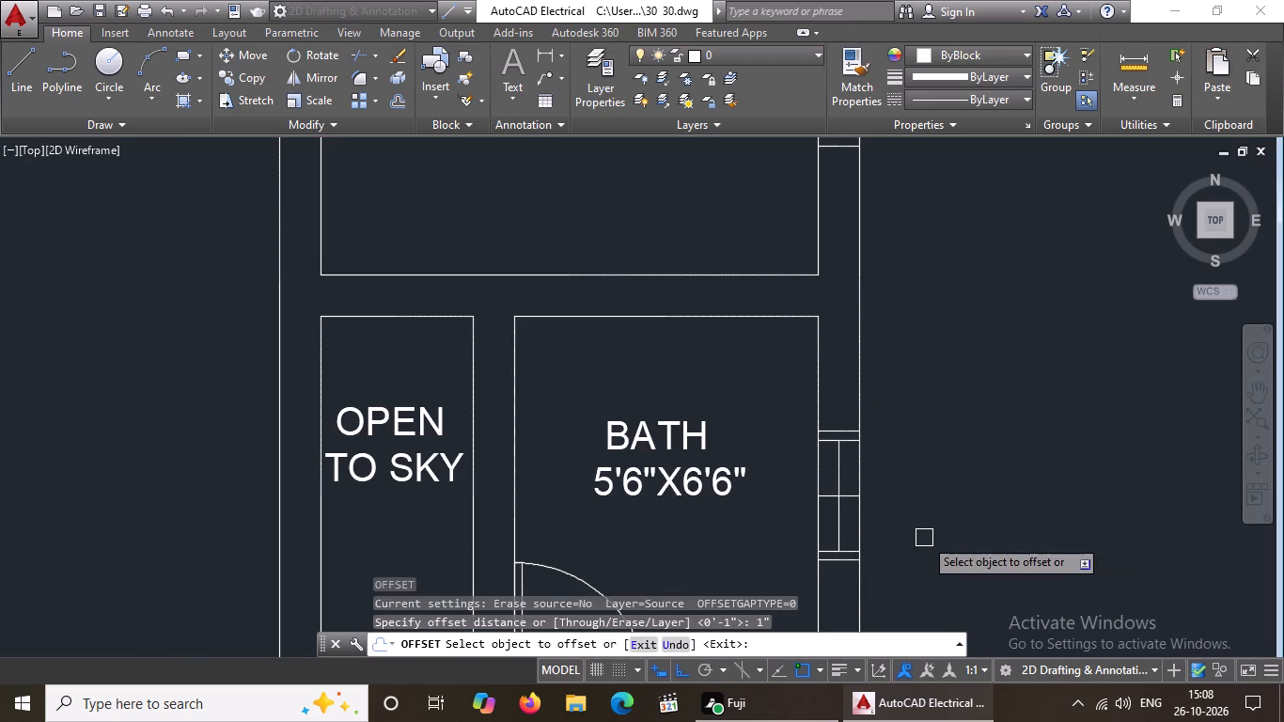
left_click(838, 480)
left_click(860, 475)
scroll(814, 500, "up", 2)
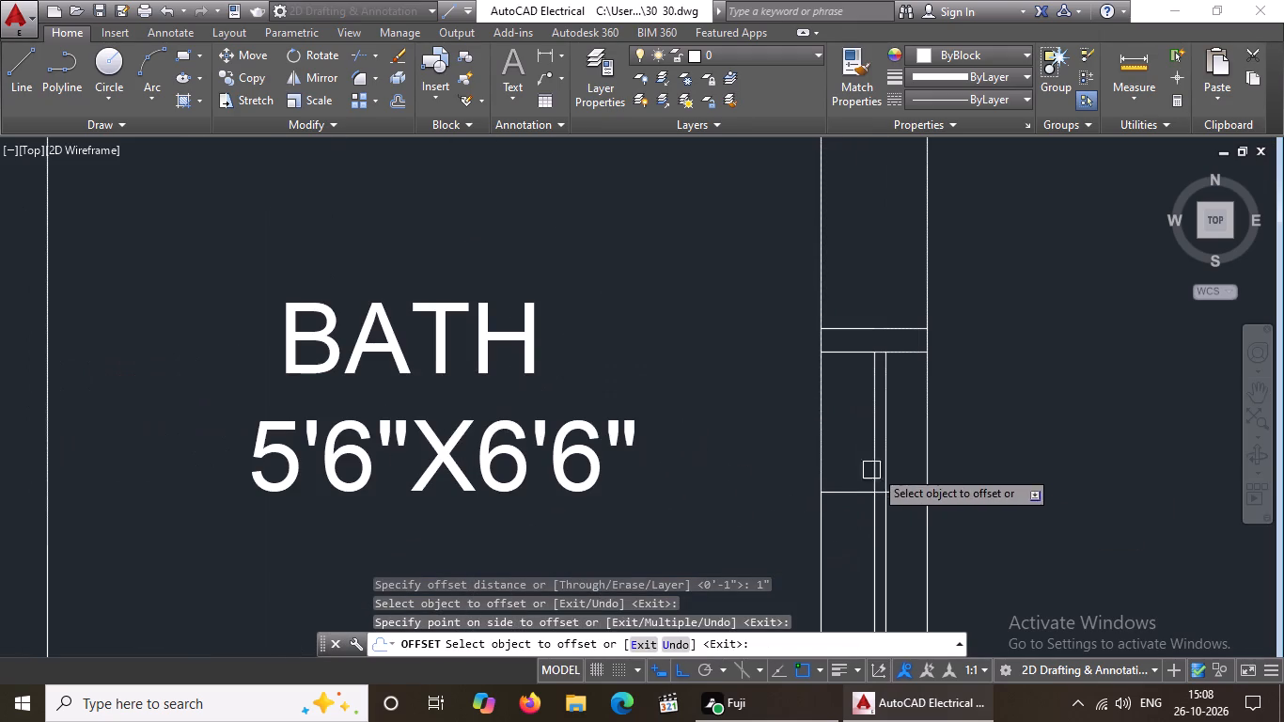
left_click_drag(873, 462, 856, 470)
left_click_drag(789, 497, 813, 479)
key("Return")
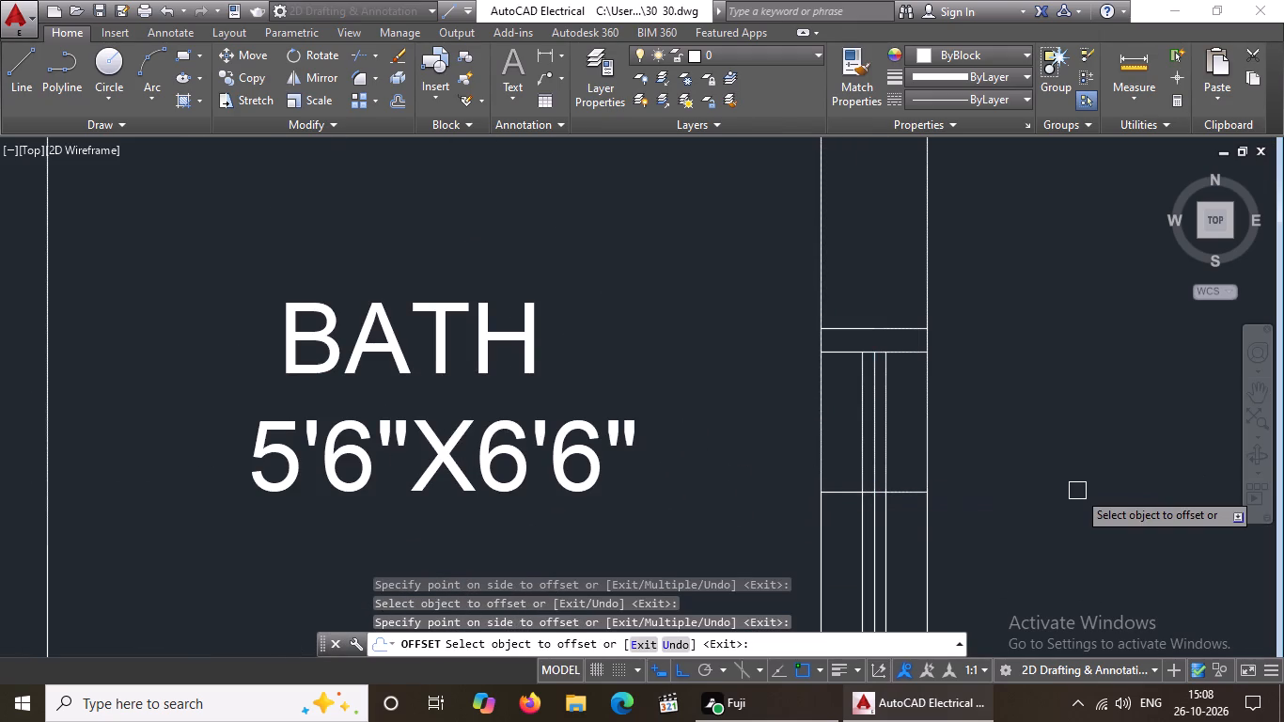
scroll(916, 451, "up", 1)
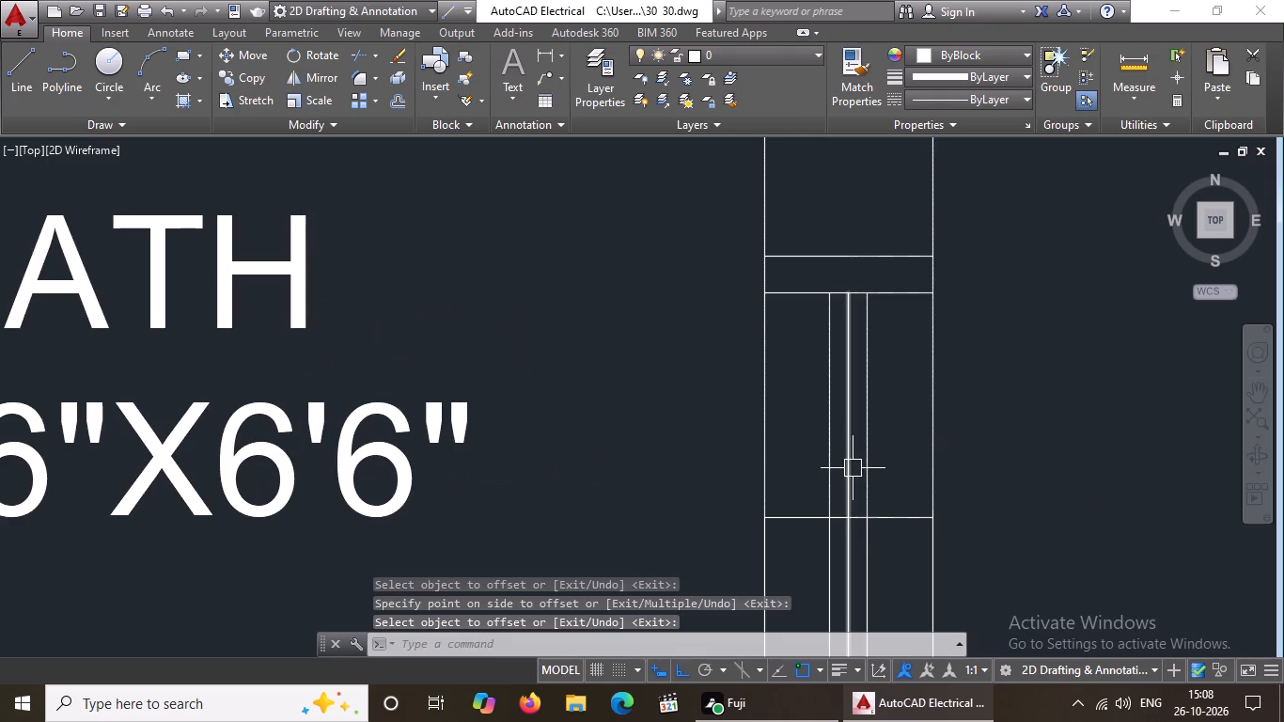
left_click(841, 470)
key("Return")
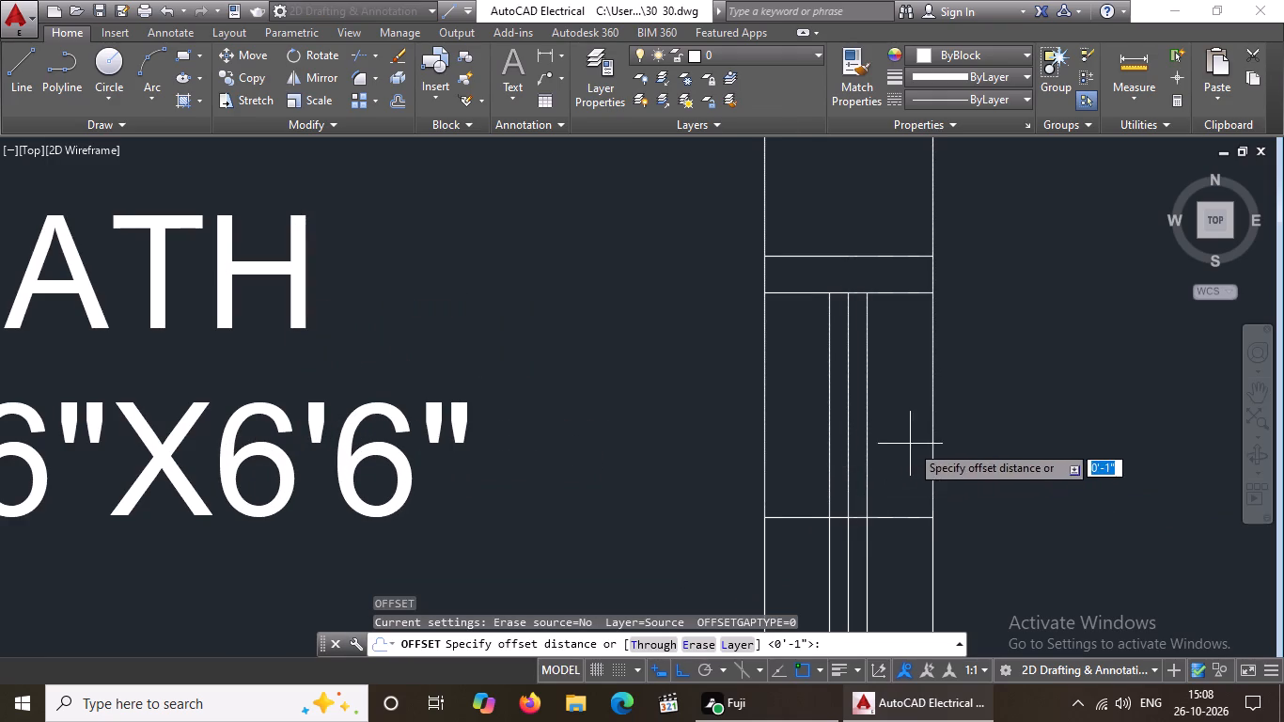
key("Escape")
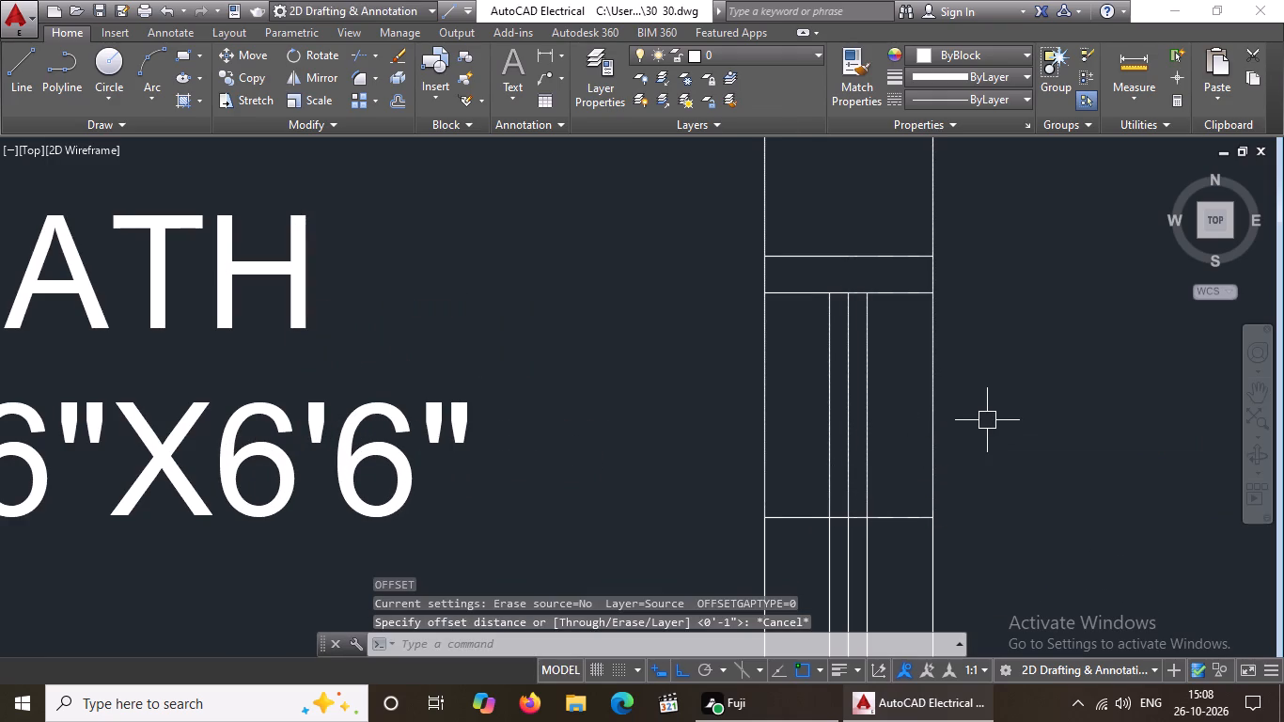
Erase the original vertical centre line of the BATH window, between its two offset copies.
left_click(852, 463)
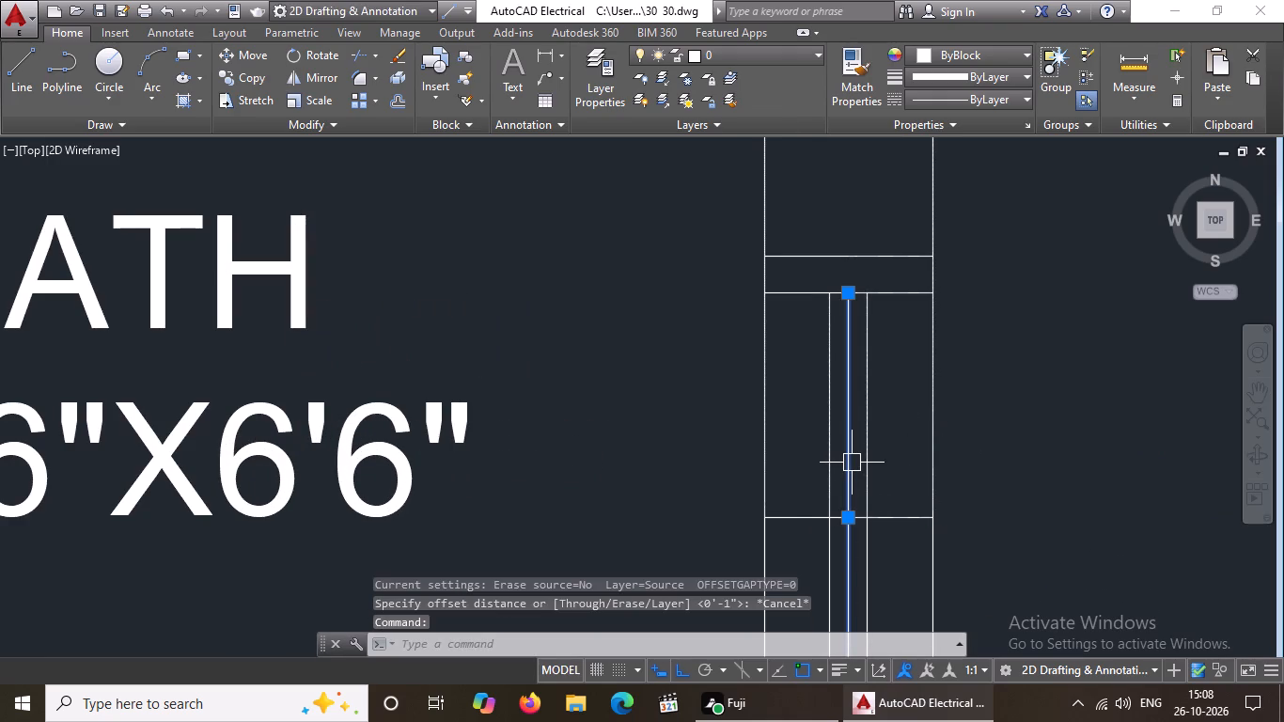
key("Delete")
Offset the DRAWING ROOM window's vertical centre line 1" to each side.
scroll(867, 458, "down", 4)
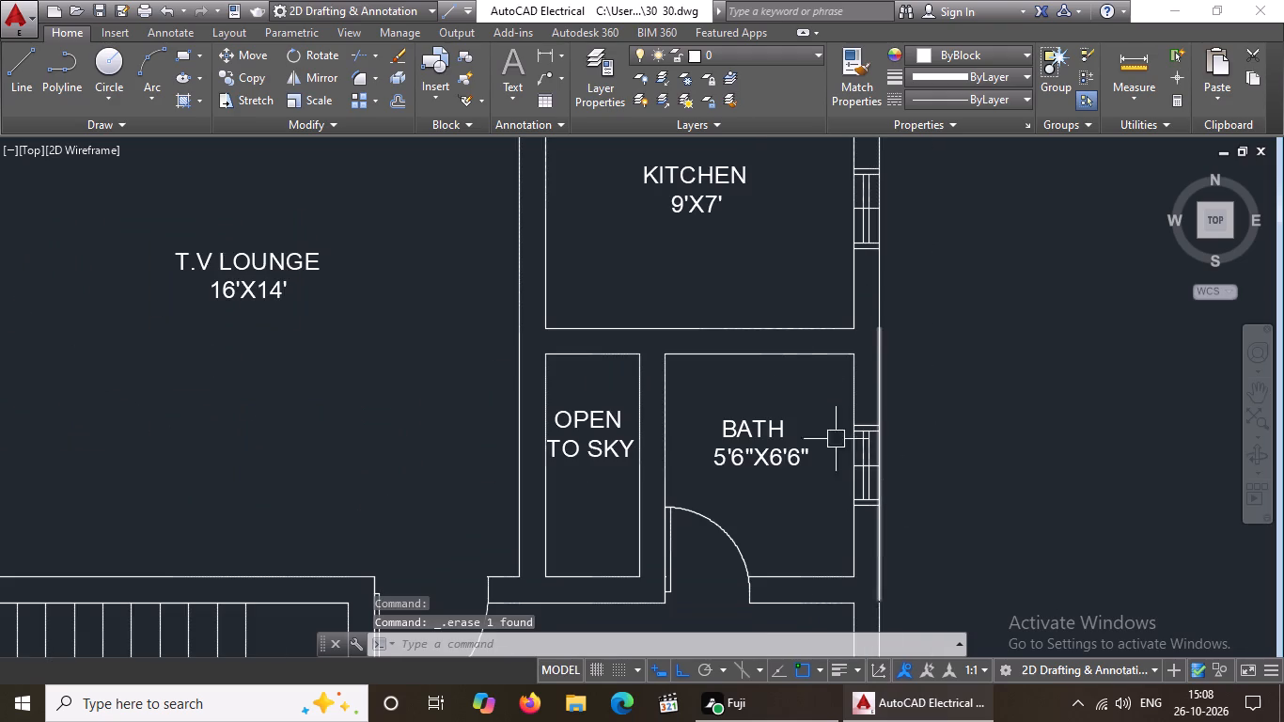
scroll(811, 351, "down", 3)
scroll(838, 610, "up", 3)
key("Escape")
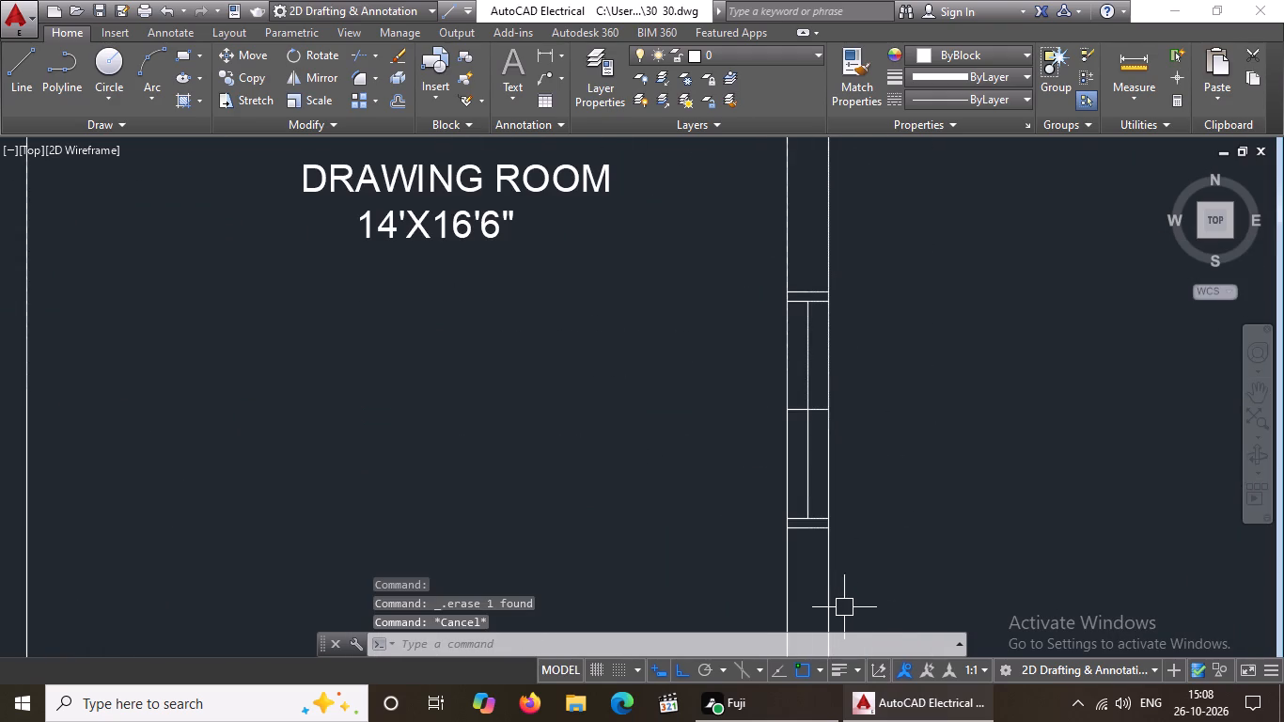
key("o")
key("Return")
key("1")
key("shift+quotedbl")
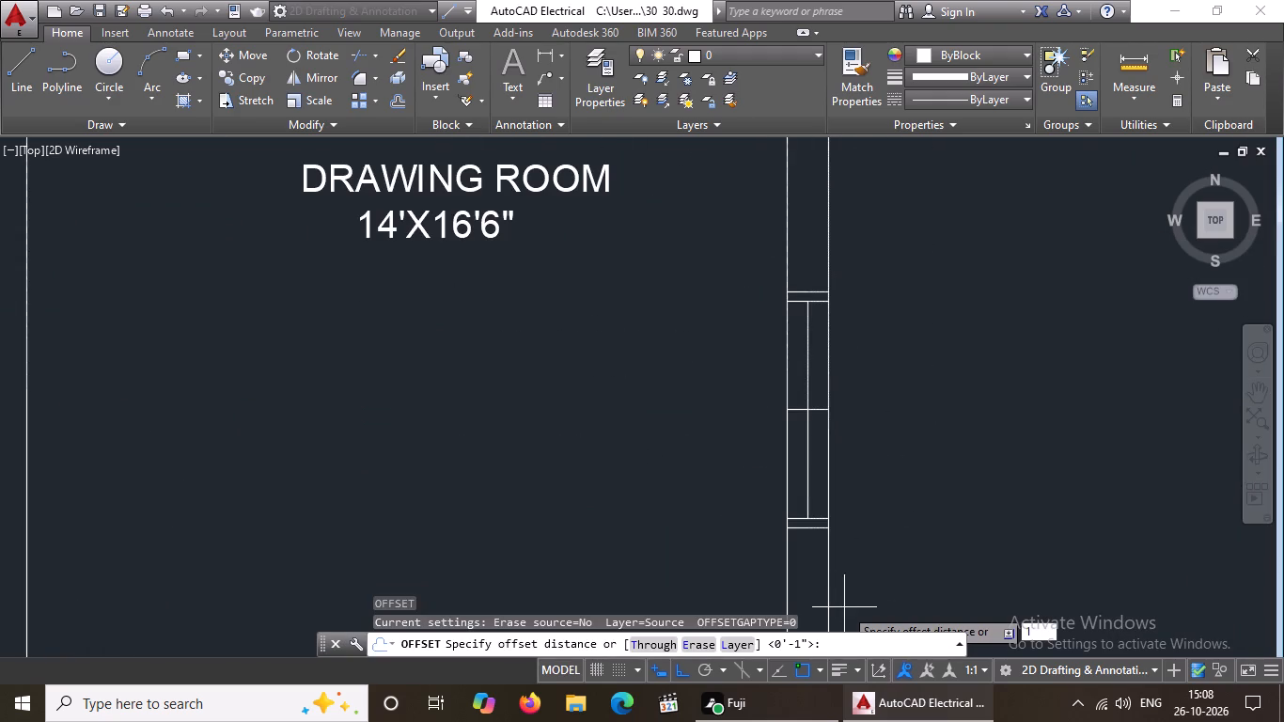
key("Return")
scroll(806, 350, "up", 2)
left_click_drag(806, 355, 815, 353)
left_click(846, 349)
left_click_drag(805, 368, 791, 376)
left_click(753, 400)
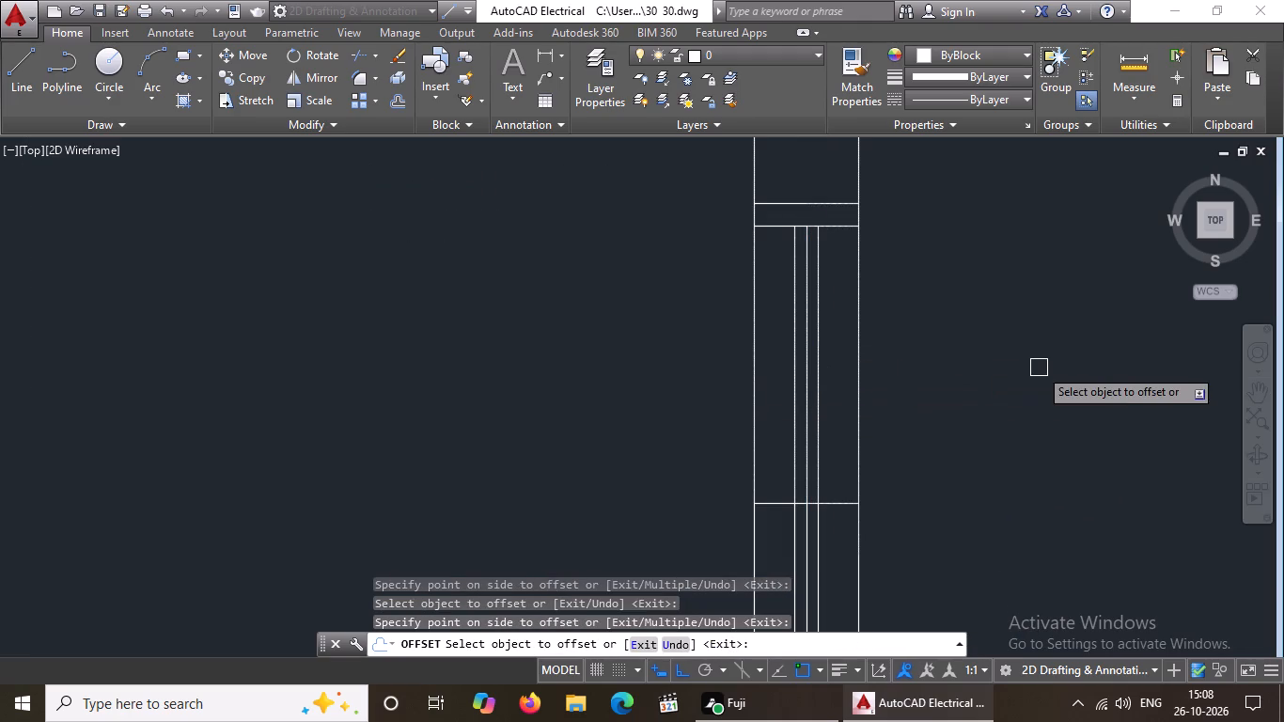
key("Return")
Erase the original vertical centre line of the DRAWING ROOM window, between its two offset copies.
left_click(804, 397)
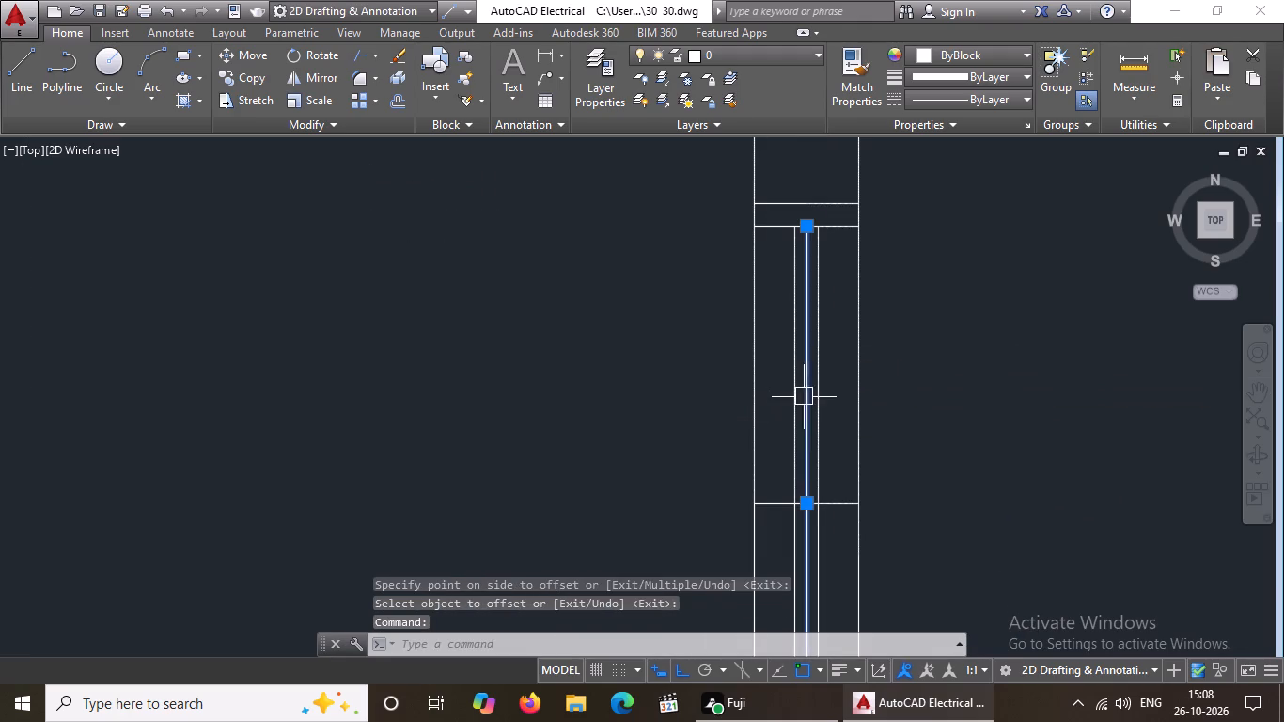
key("Delete")
Draw a line from the right-hand BED ROOM window's upper outer corner, 5" up along the wall and 1' outward.
scroll(811, 397, "down", 5)
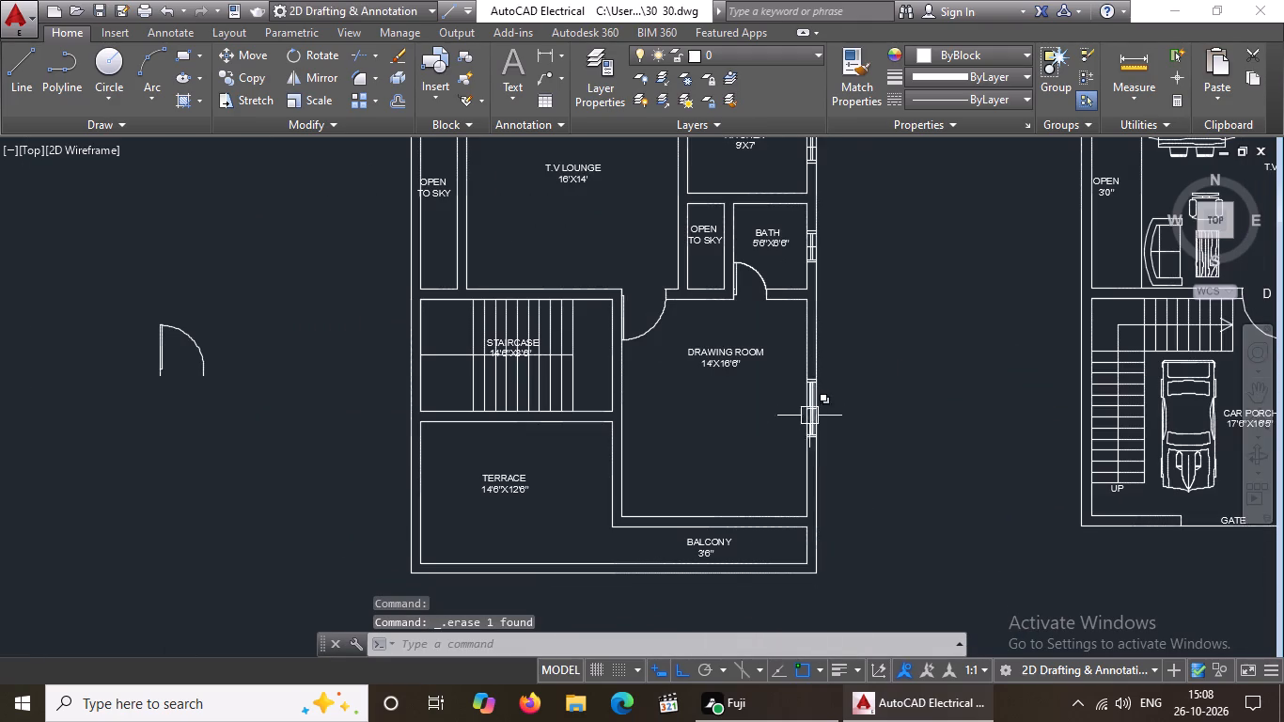
middle_click_drag(718, 444, 725, 511)
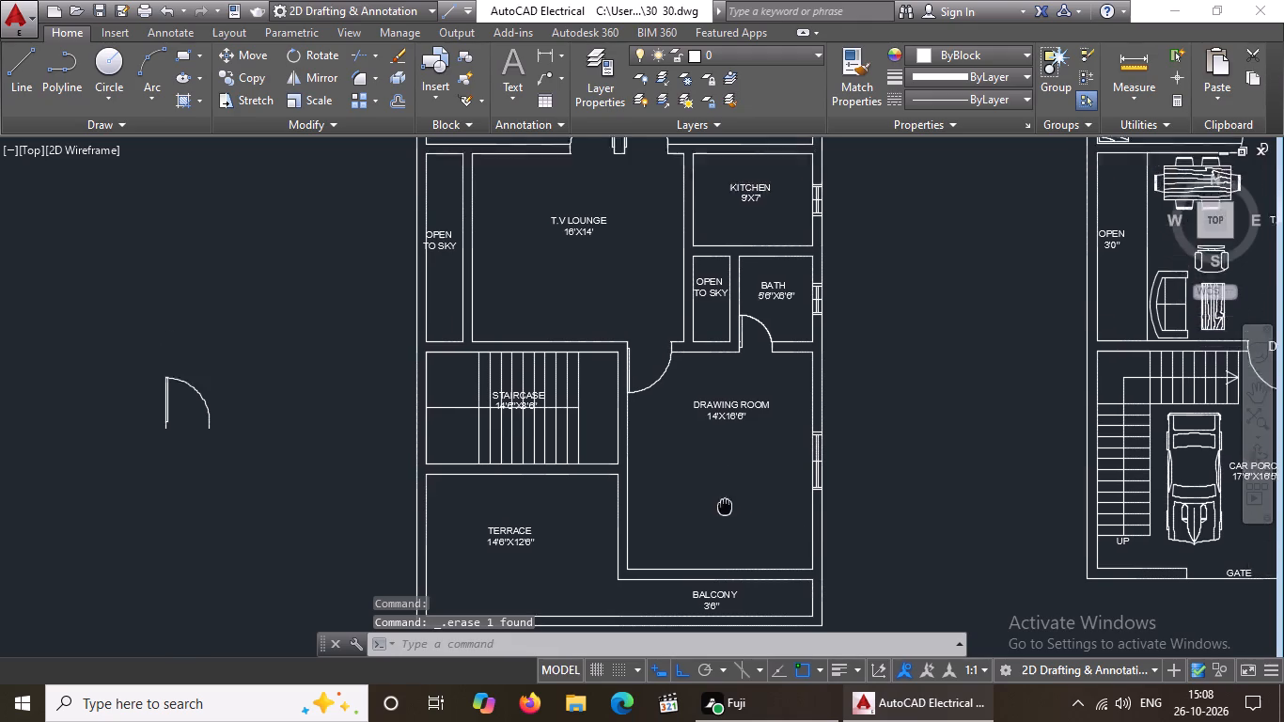
middle_click_drag(725, 511, 727, 571)
scroll(720, 464, "down", 1)
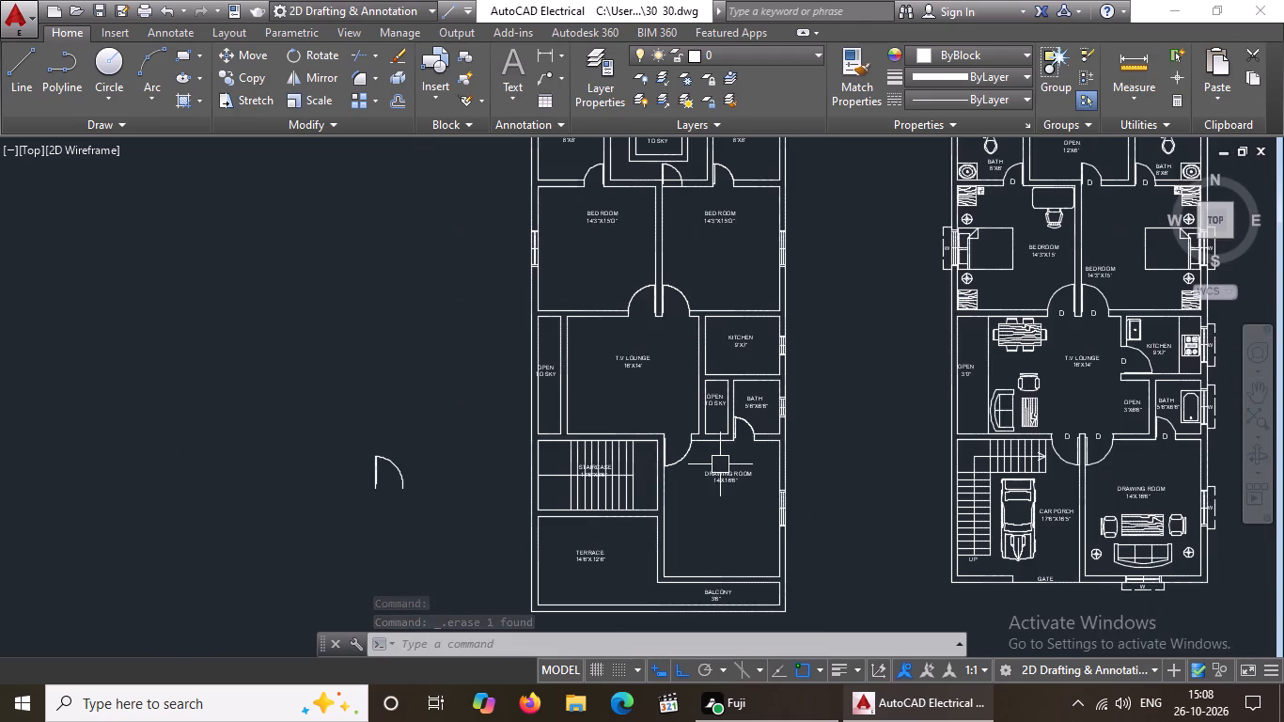
middle_click_drag(804, 294, 790, 442)
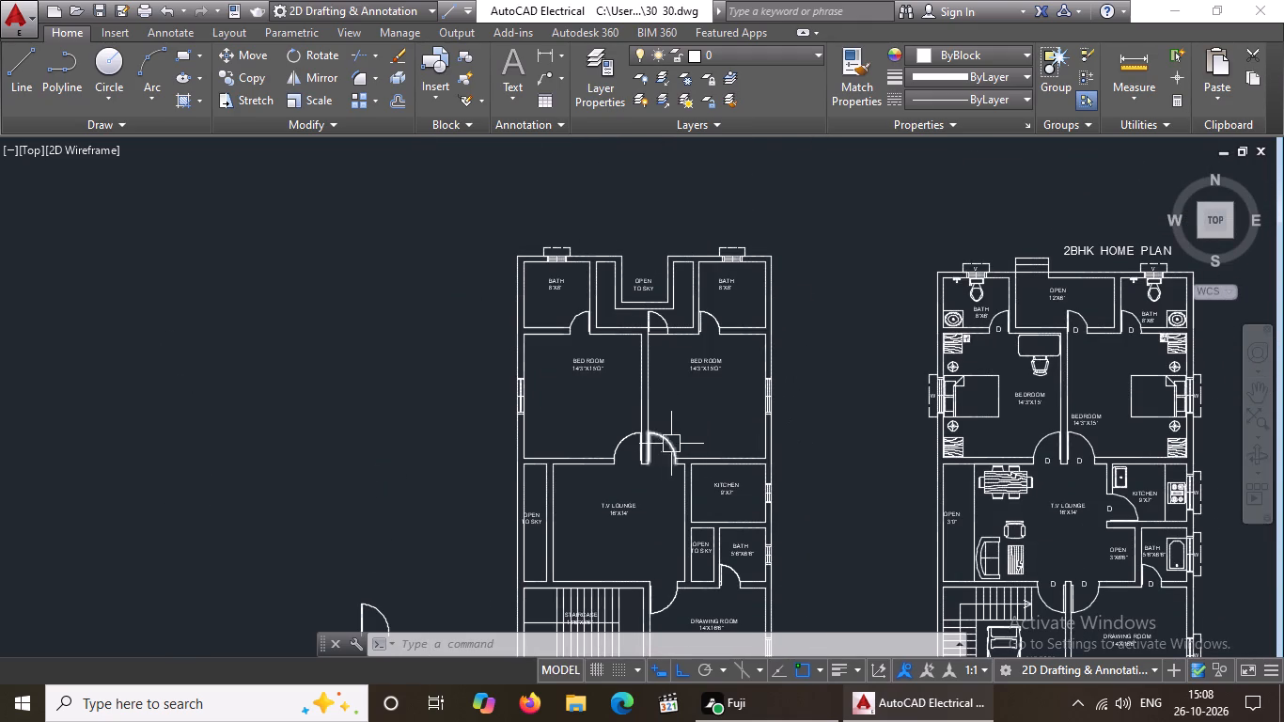
scroll(791, 380, "up", 4)
key("l")
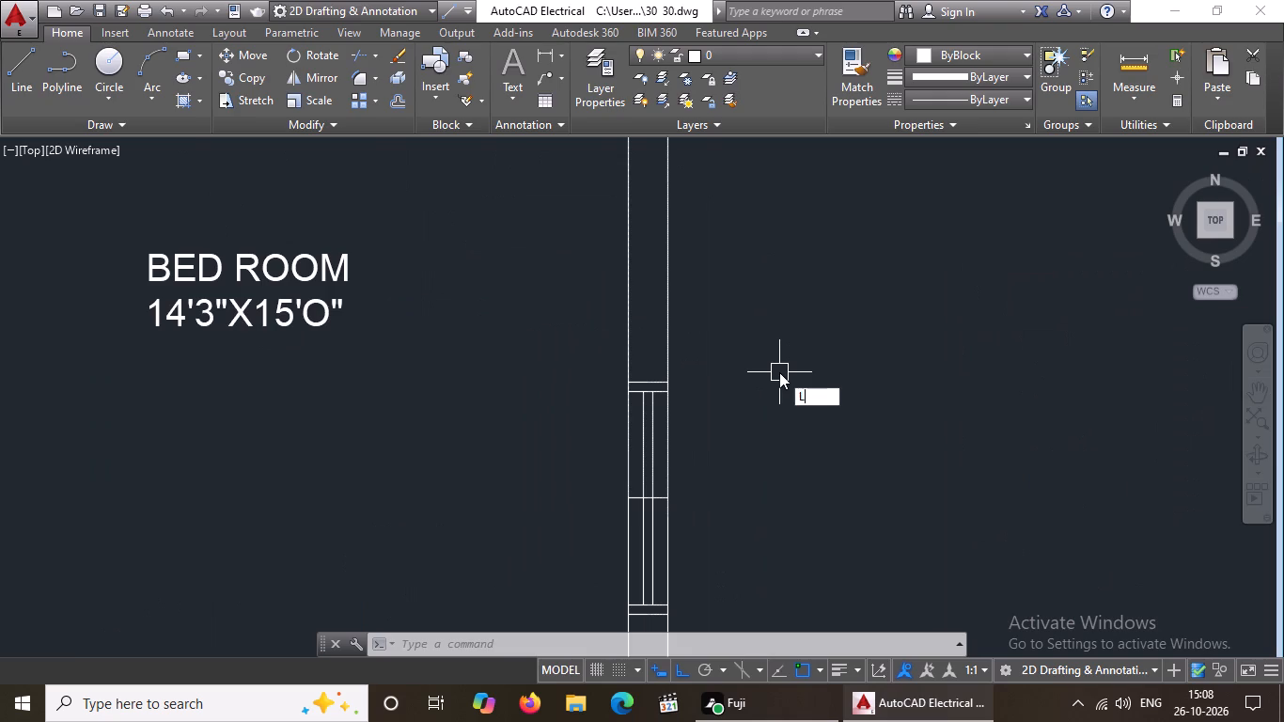
key("Return")
scroll(759, 381, "down", 3)
scroll(755, 385, "up", 2)
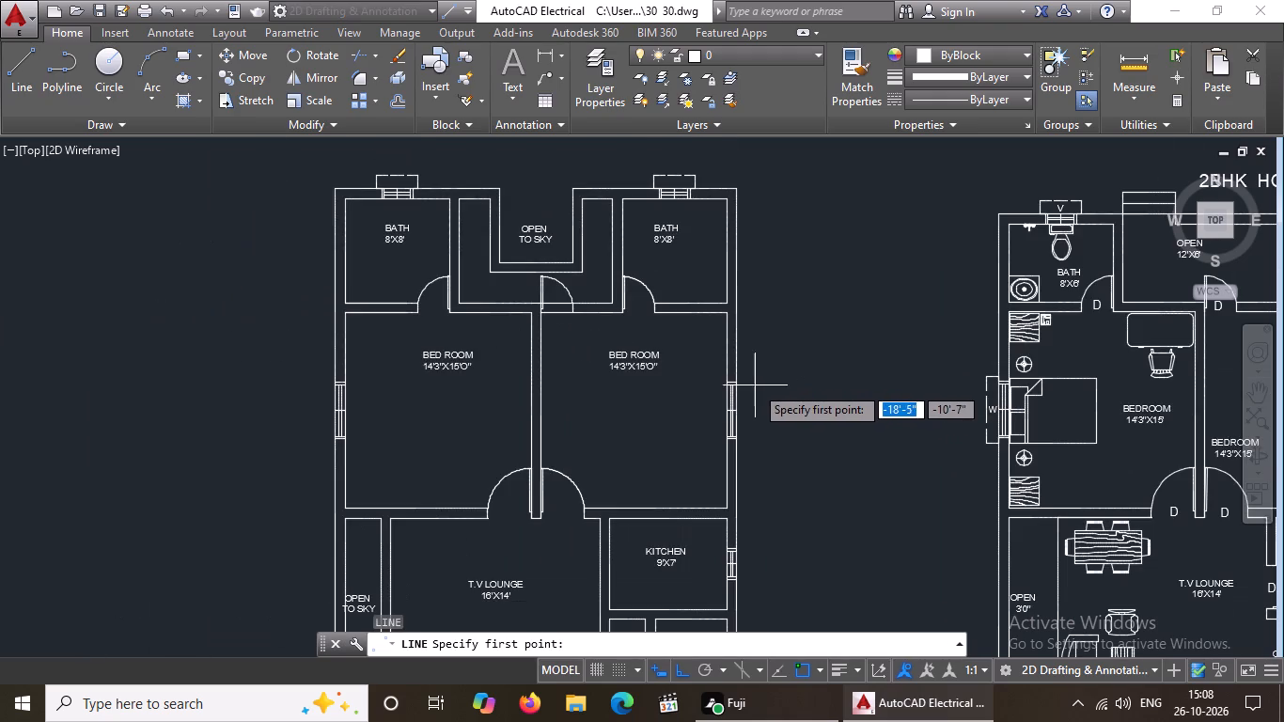
left_click_drag(701, 373, 705, 359)
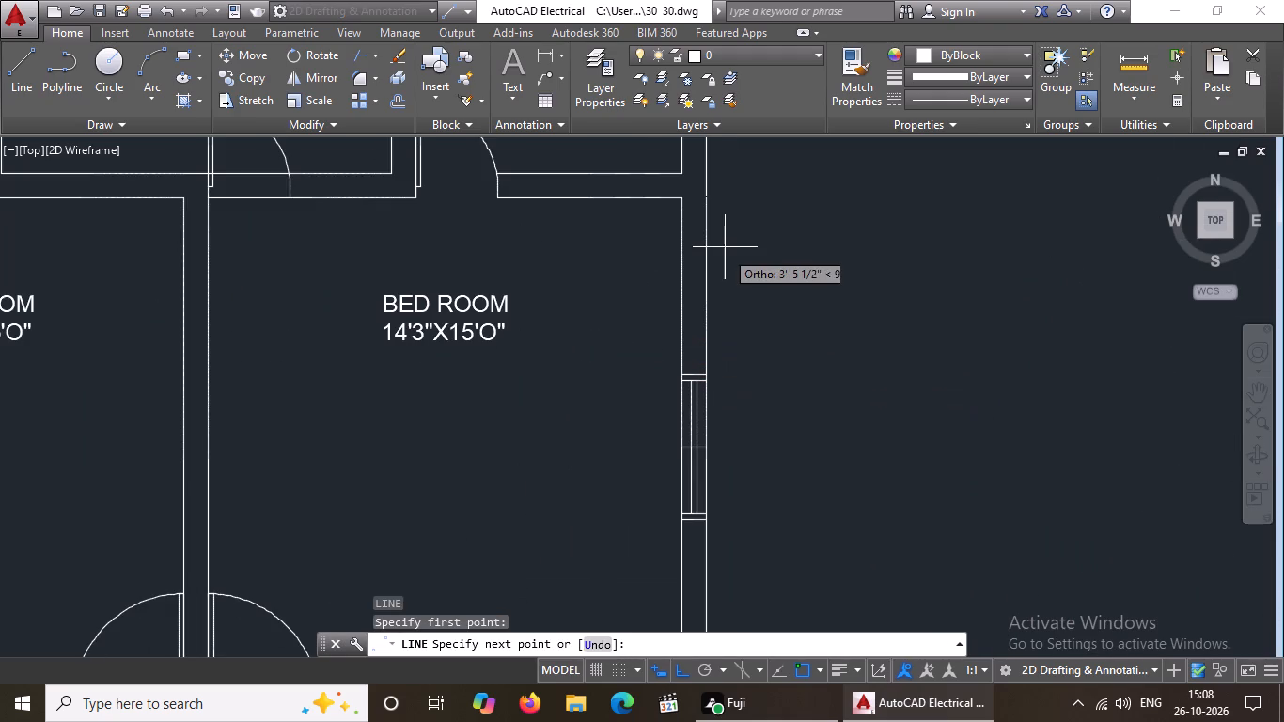
key("5")
key("shift+quotedbl")
key("Return")
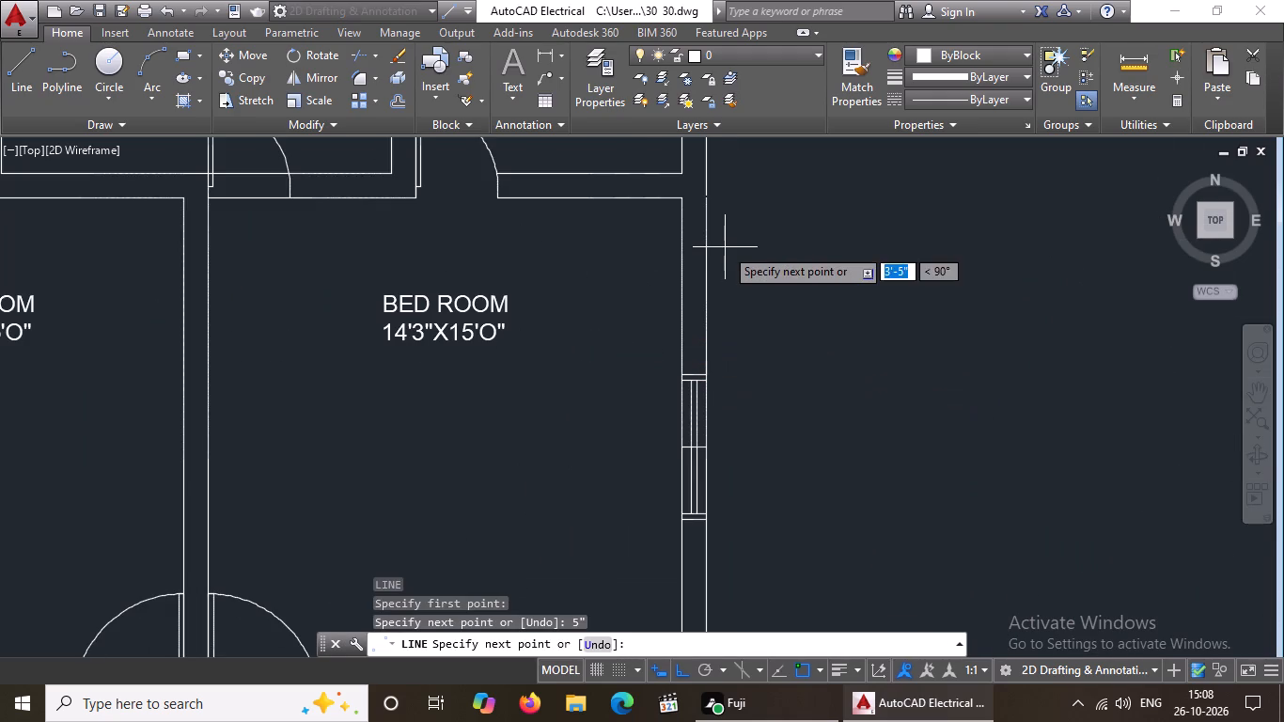
type("1'")
key("Return")
key("Return")
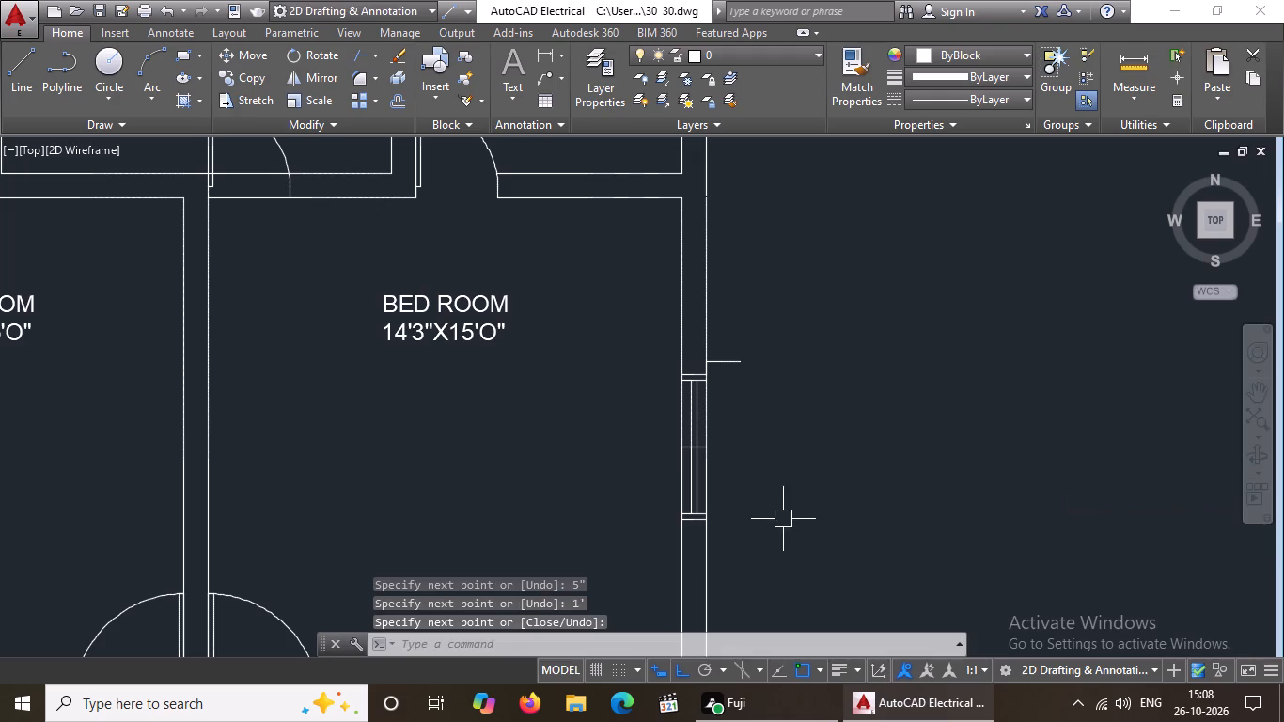
Draw a line from that window's lower outer corner, 5" down and 1' outward, closing up to the upper projection line's end.
scroll(747, 553, "up", 2)
key("l")
key("Return")
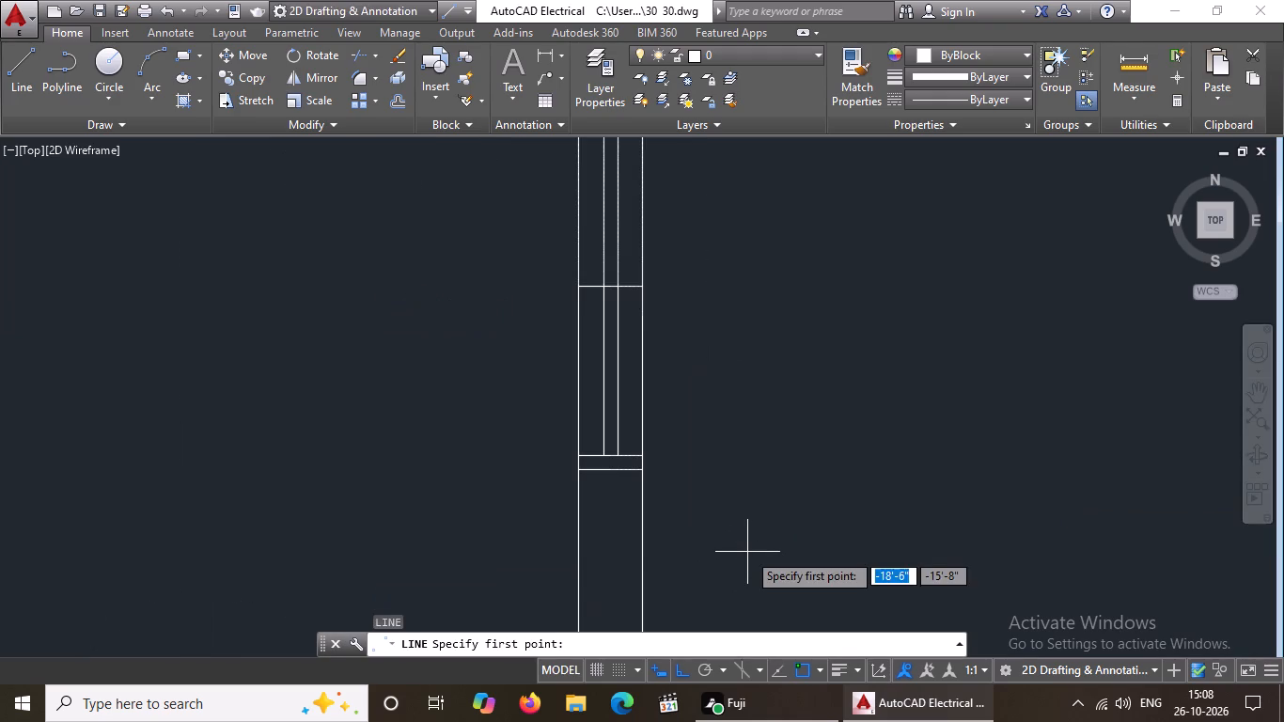
left_click_drag(639, 470, 638, 485)
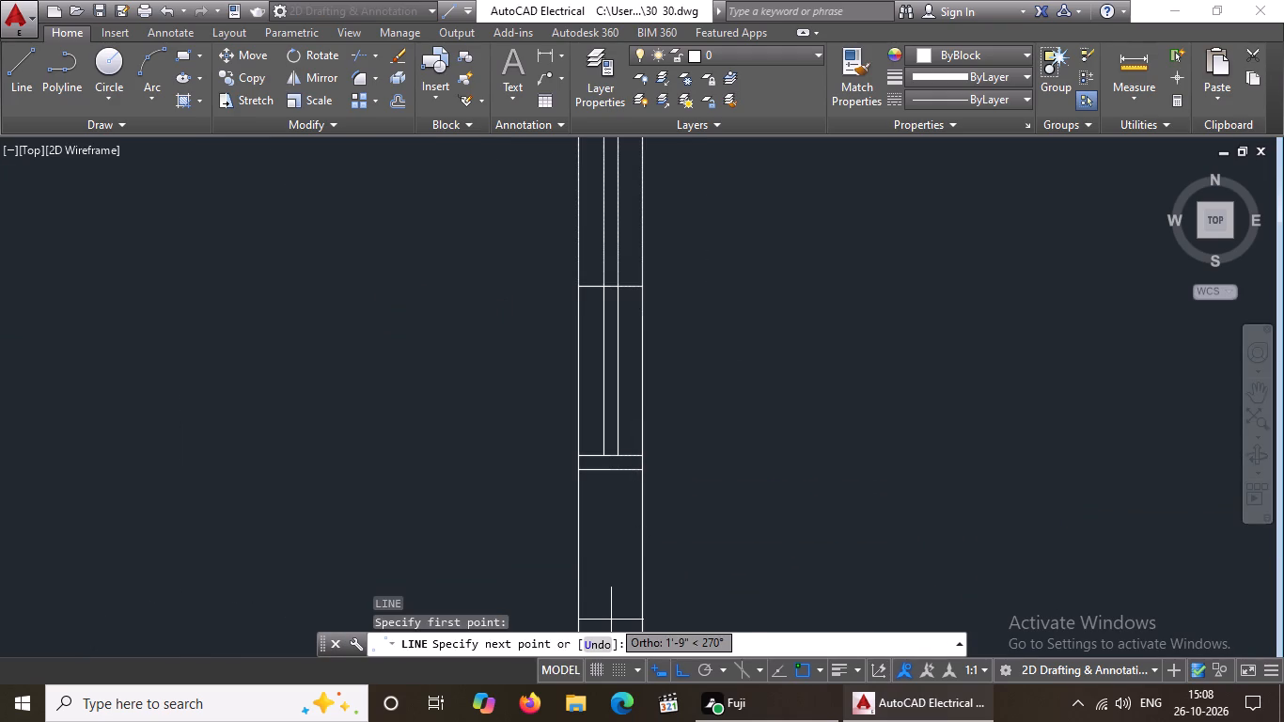
key("5")
key("shift+quotedbl")
key("Return")
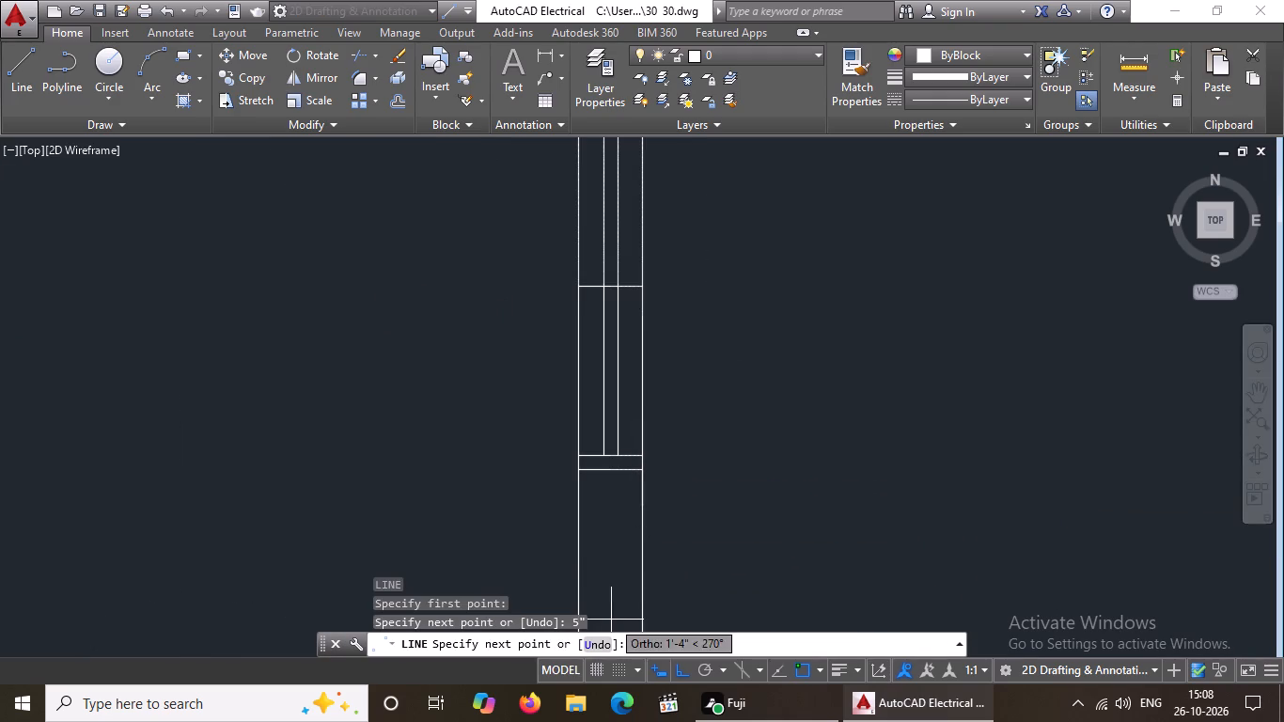
type("1'")
key("Return")
scroll(891, 490, "down", 3)
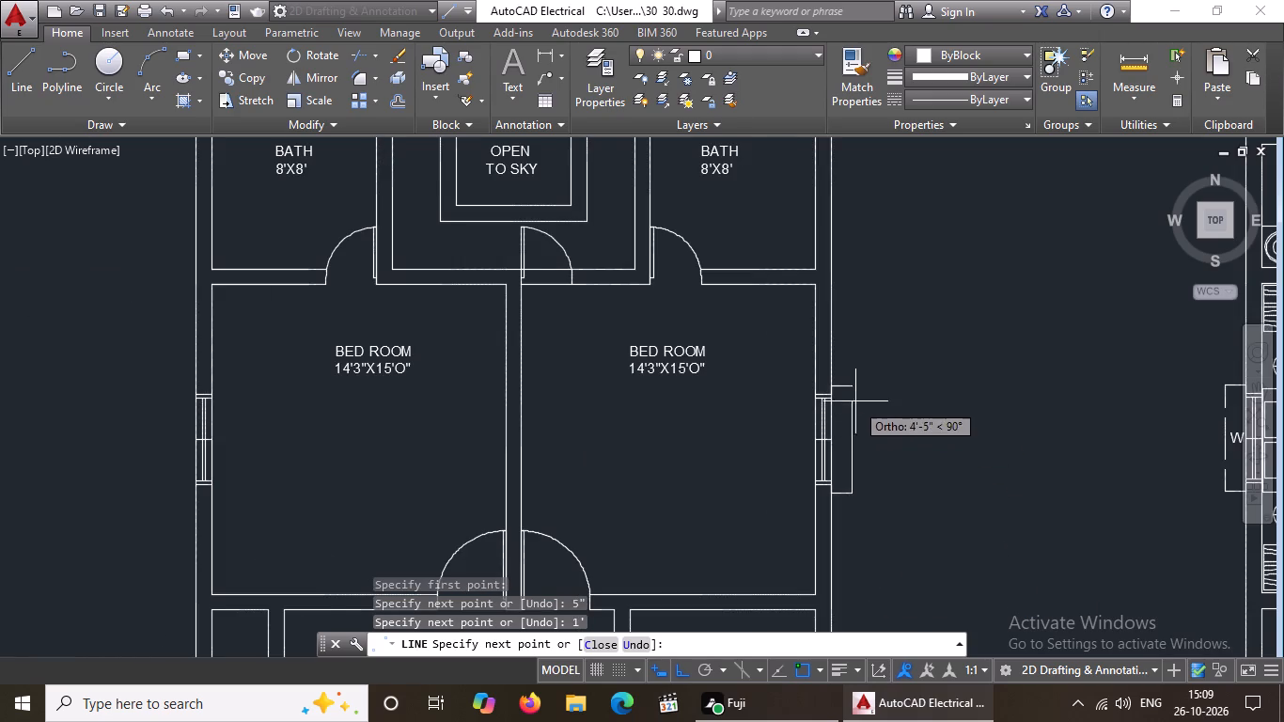
scroll(855, 401, "up", 2)
left_click(844, 368)
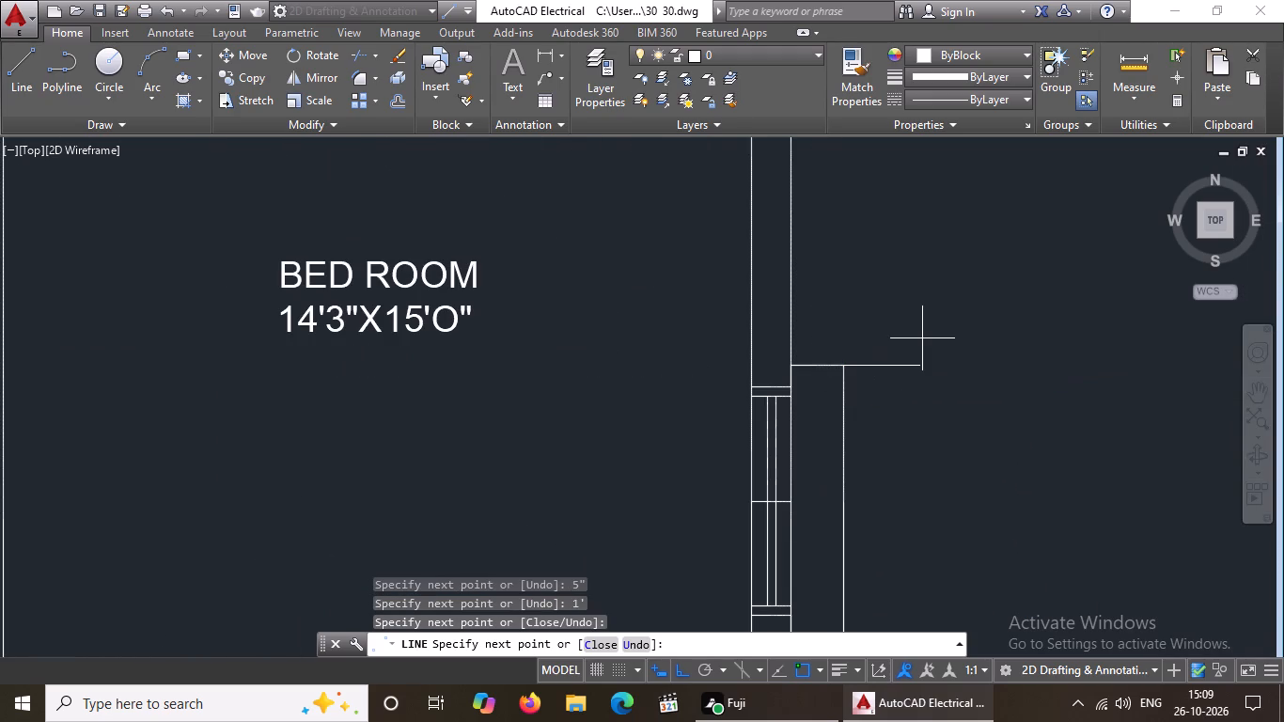
key("Return")
Change the linetype of the projection outline outside the right-hand BED ROOM window to ACAD_ISO02W100.
scroll(922, 337, "down", 5)
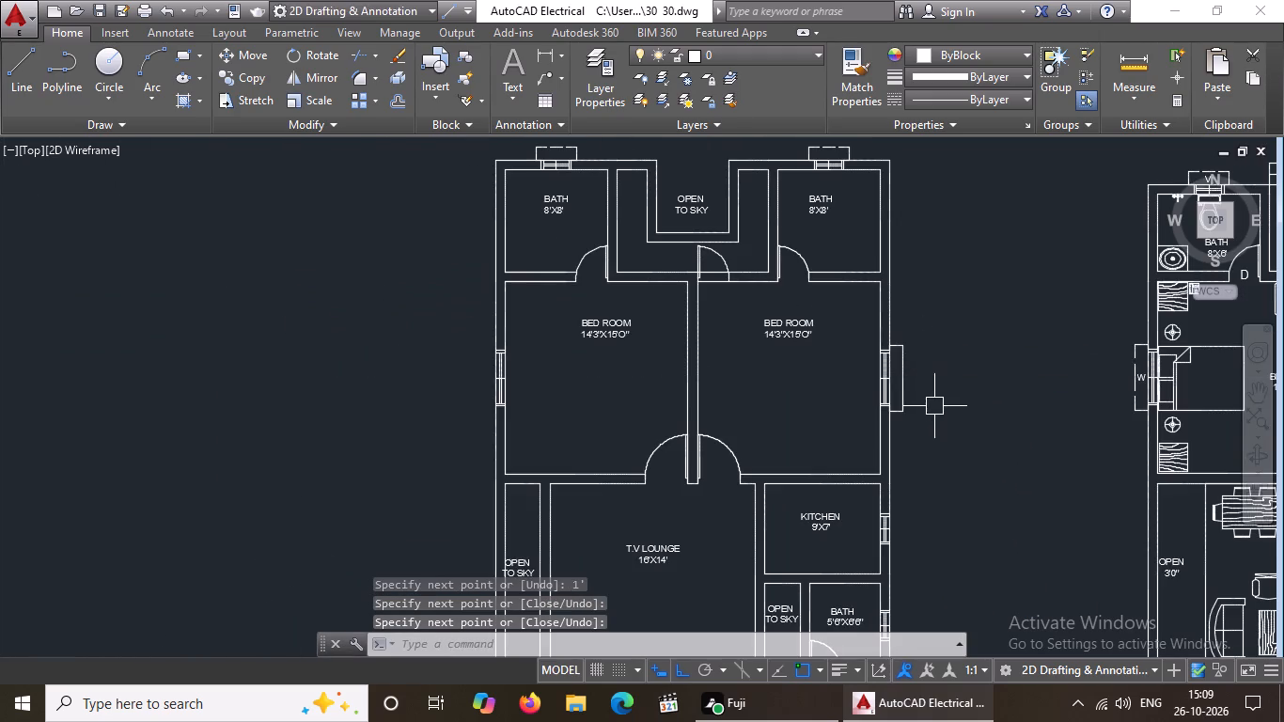
scroll(934, 406, "up", 4)
scroll(653, 324, "down", 3)
scroll(643, 248, "up", 3)
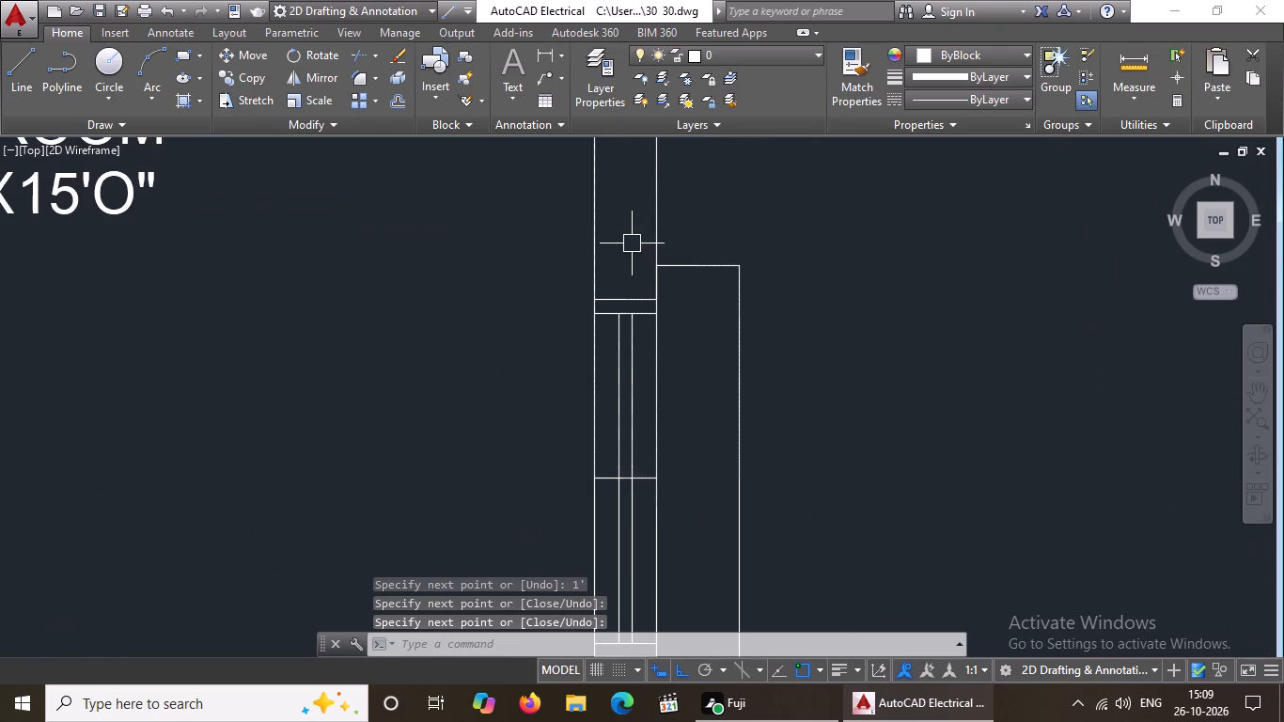
left_click(644, 218)
scroll(721, 355, "down", 3)
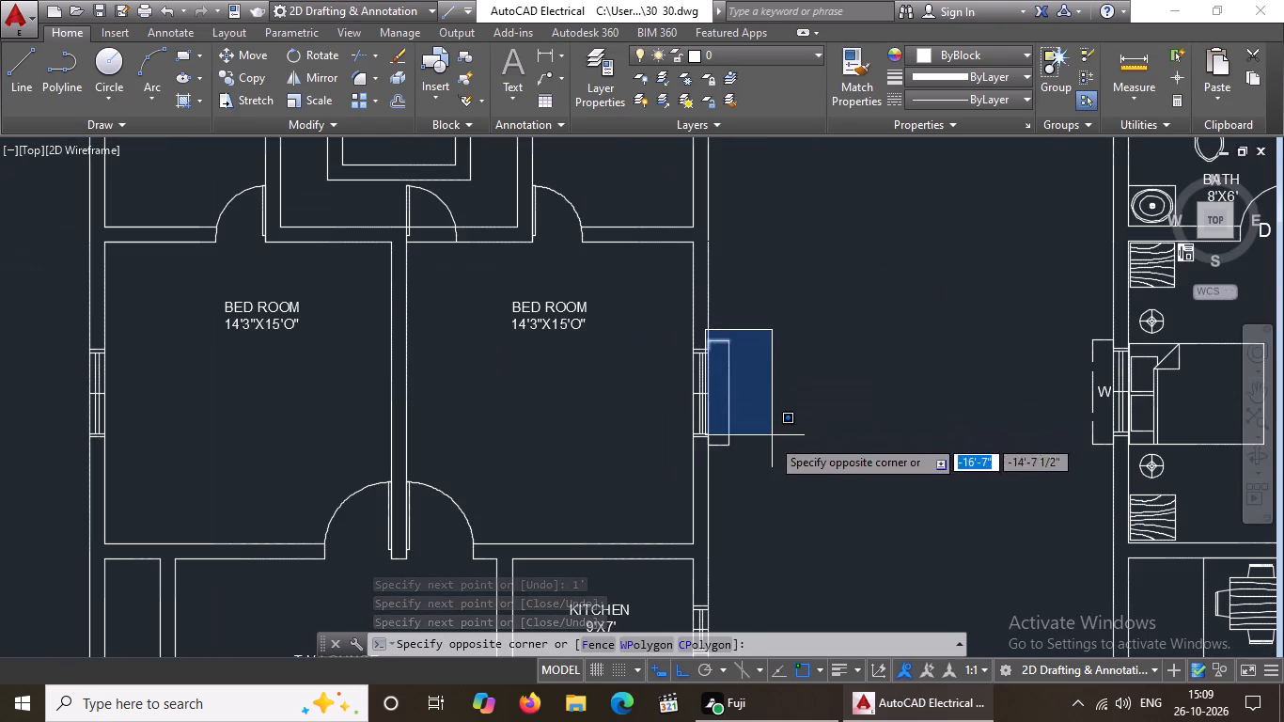
left_click(770, 466)
left_click(953, 101)
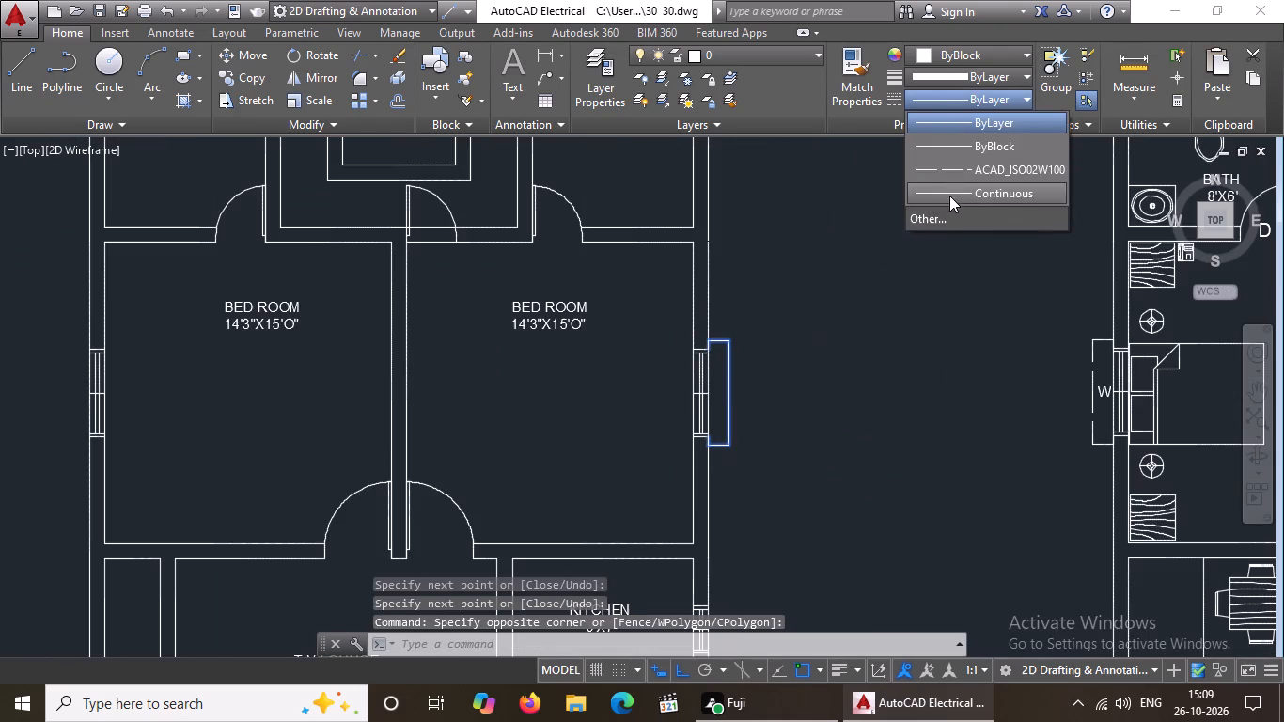
left_click(955, 167)
Set the linetype scale of the right-hand BED ROOM window's projection outline to 2.
right_click(845, 367)
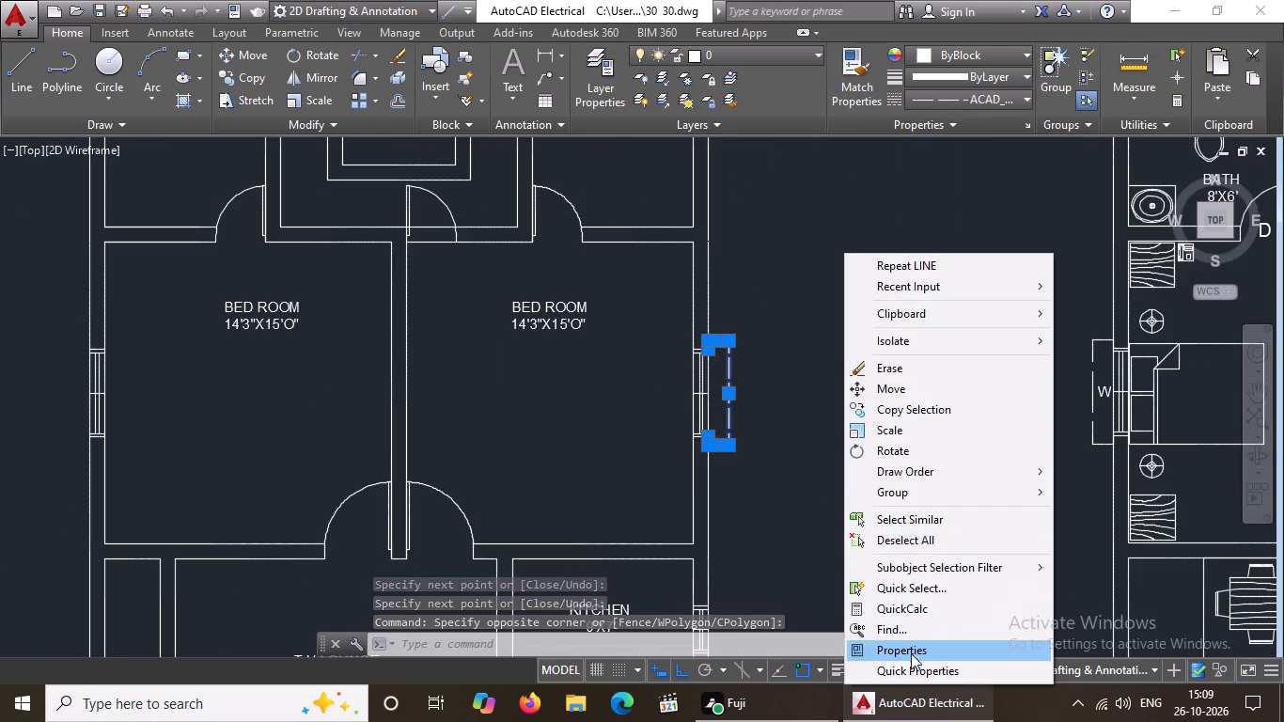
left_click(912, 651)
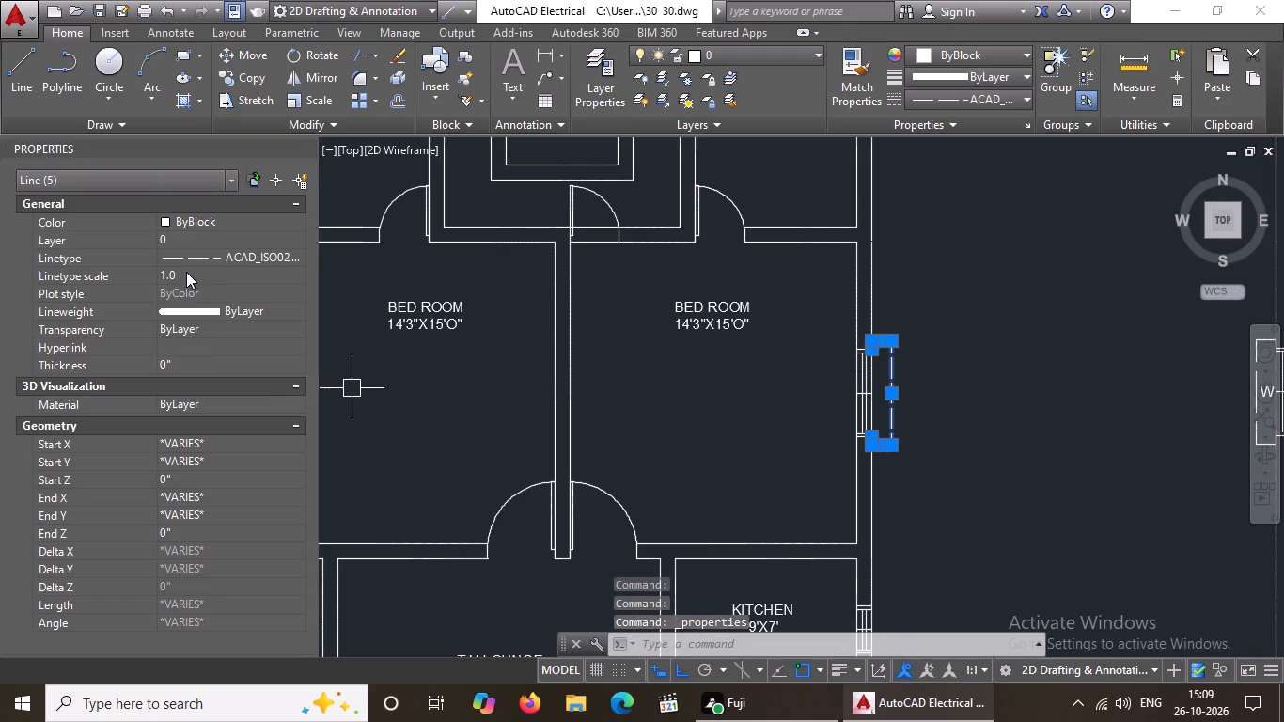
left_click(186, 273)
key("BackSpace")
key("BackSpace")
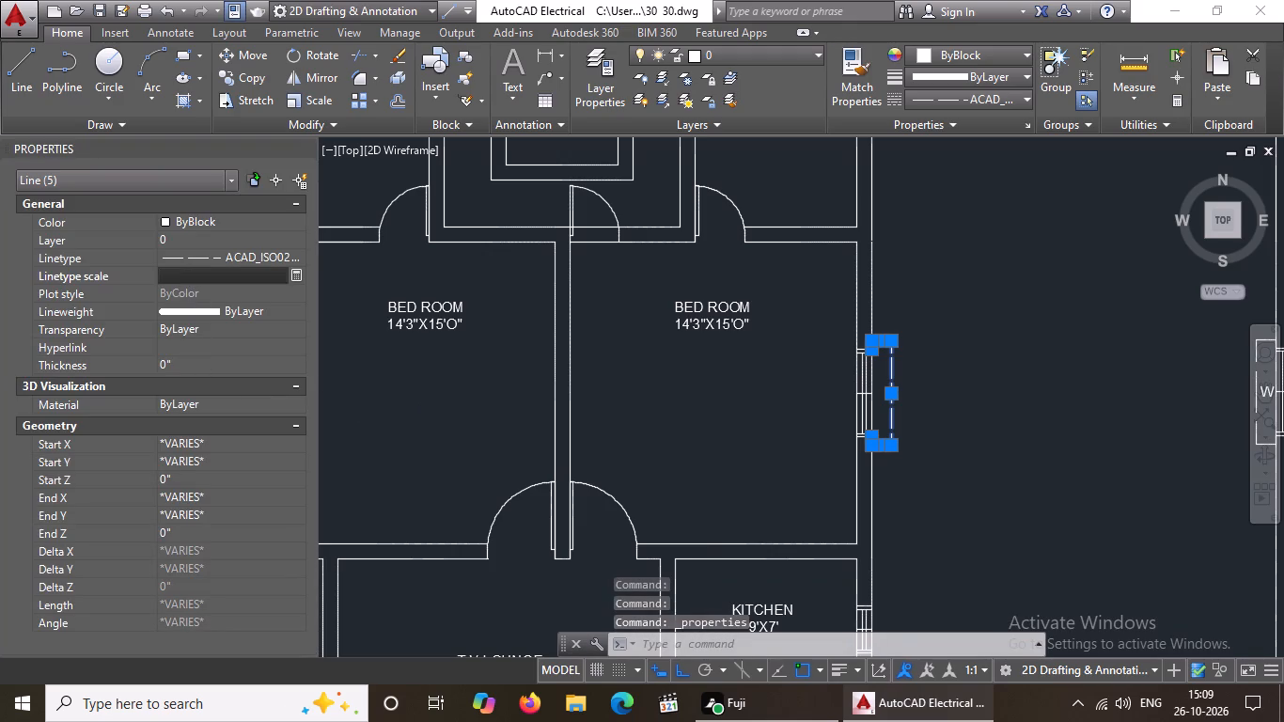
key("2")
key("Return")
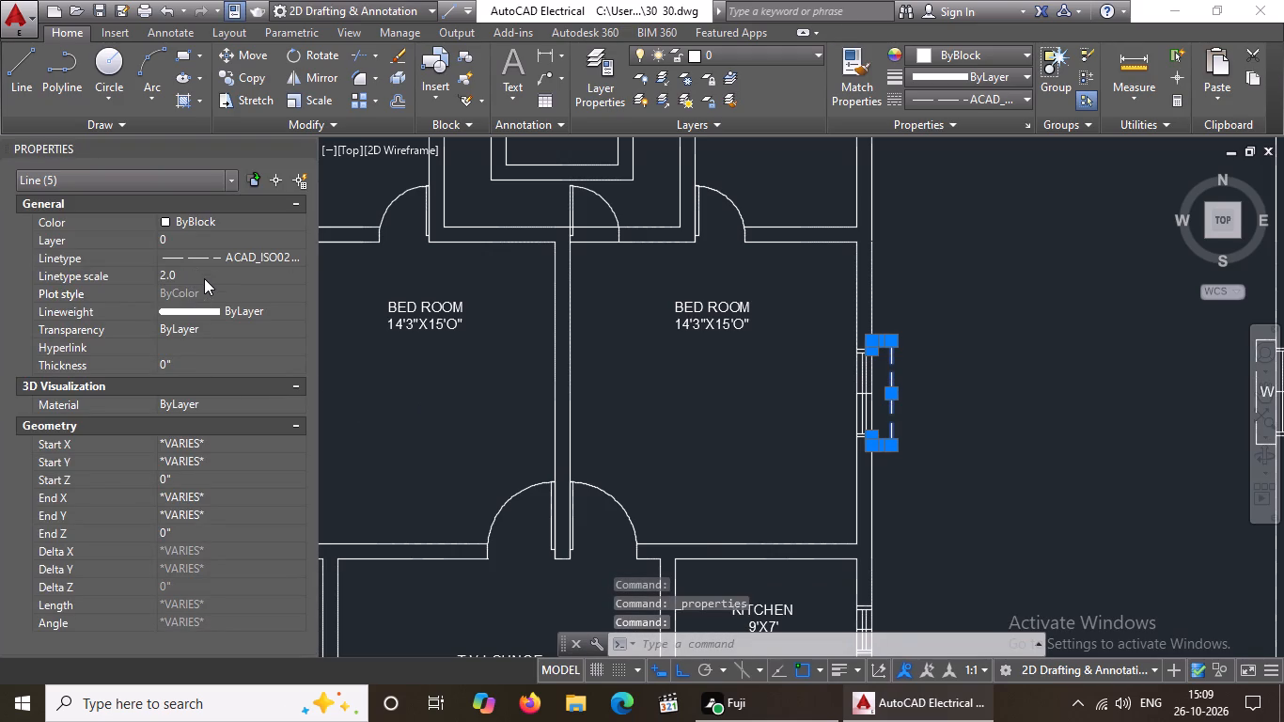
key("Escape")
Start a projection line at the upper outer corner of the left-hand BED ROOM window.
scroll(737, 355, "down", 3)
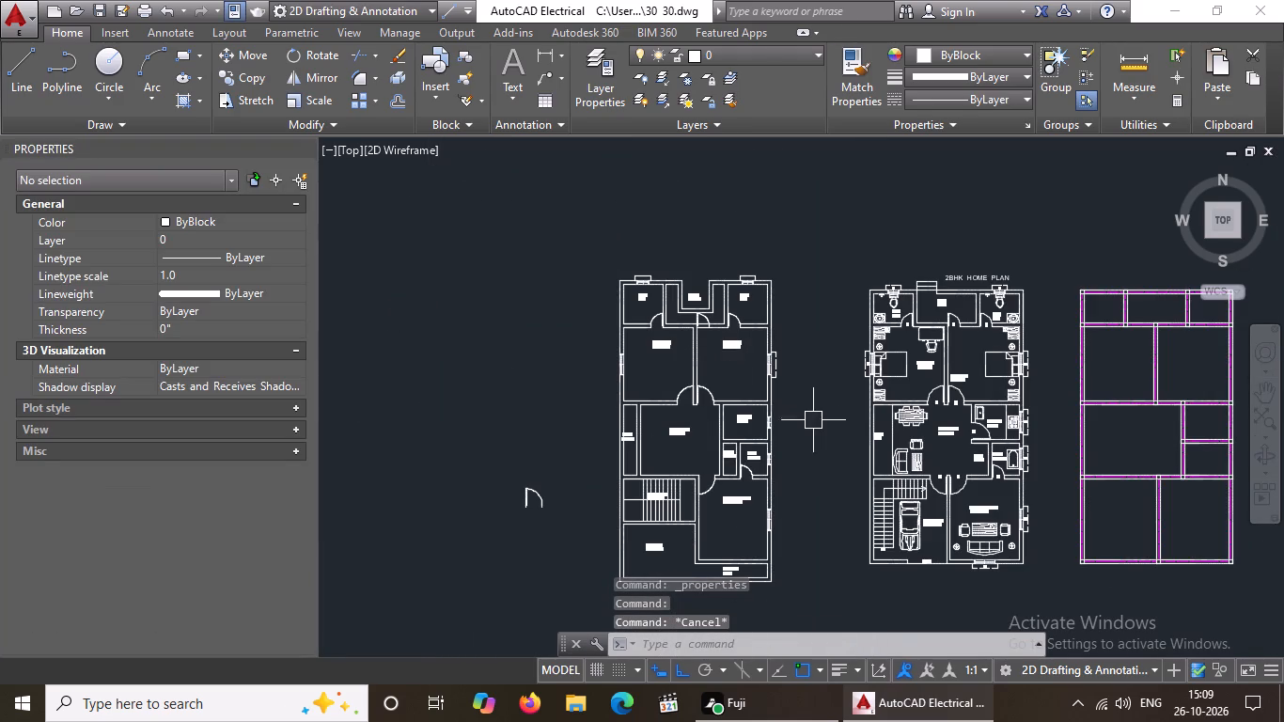
scroll(640, 385, "up", 2)
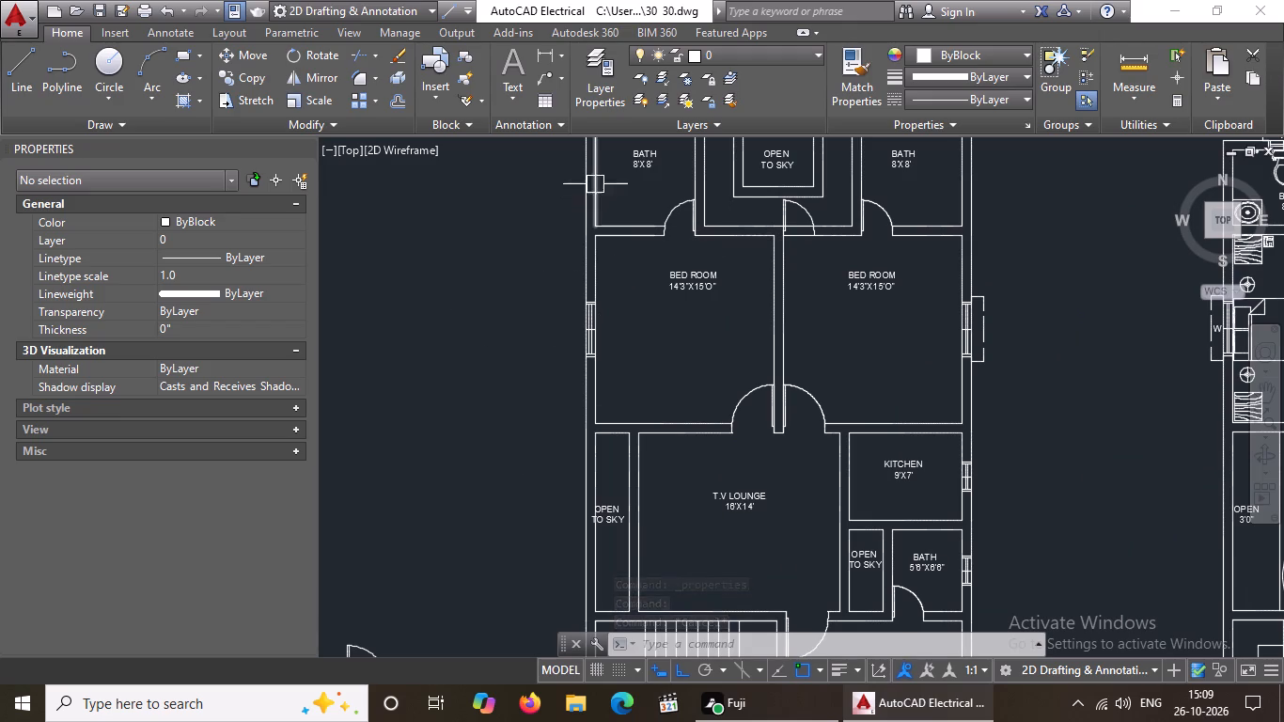
scroll(619, 311, "up", 2)
scroll(514, 279, "up", 2)
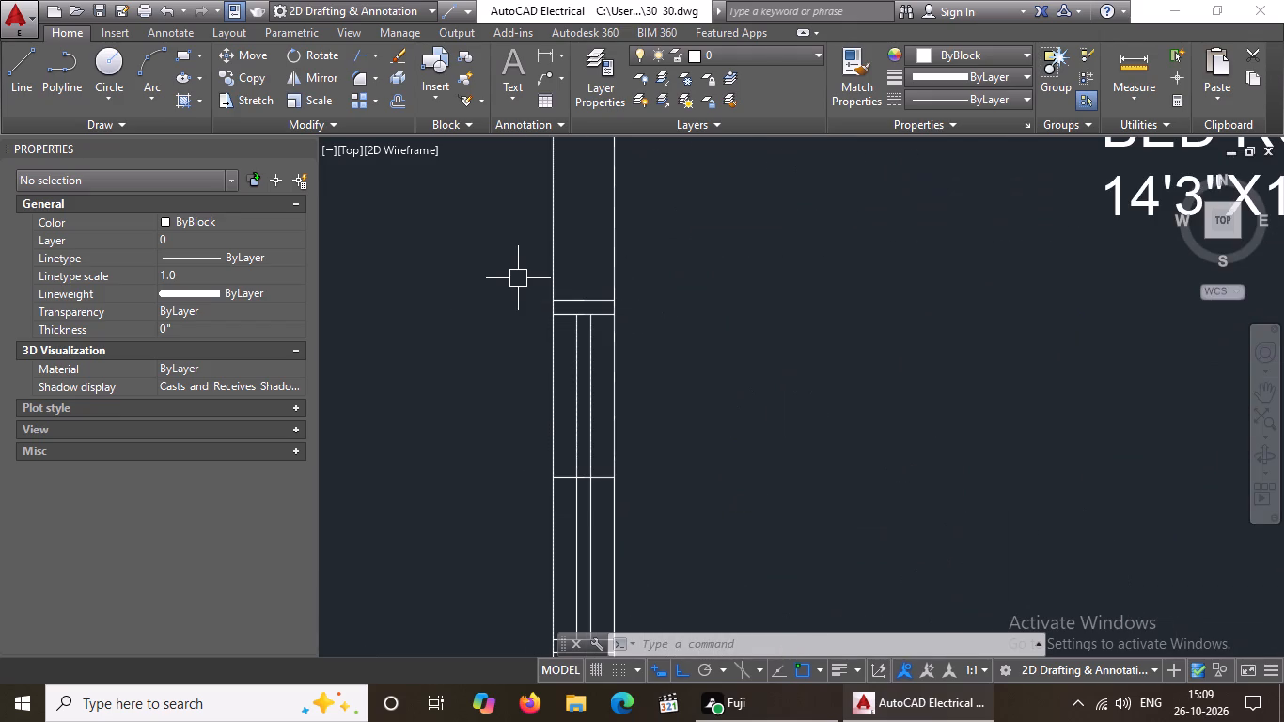
key("l")
key("Return")
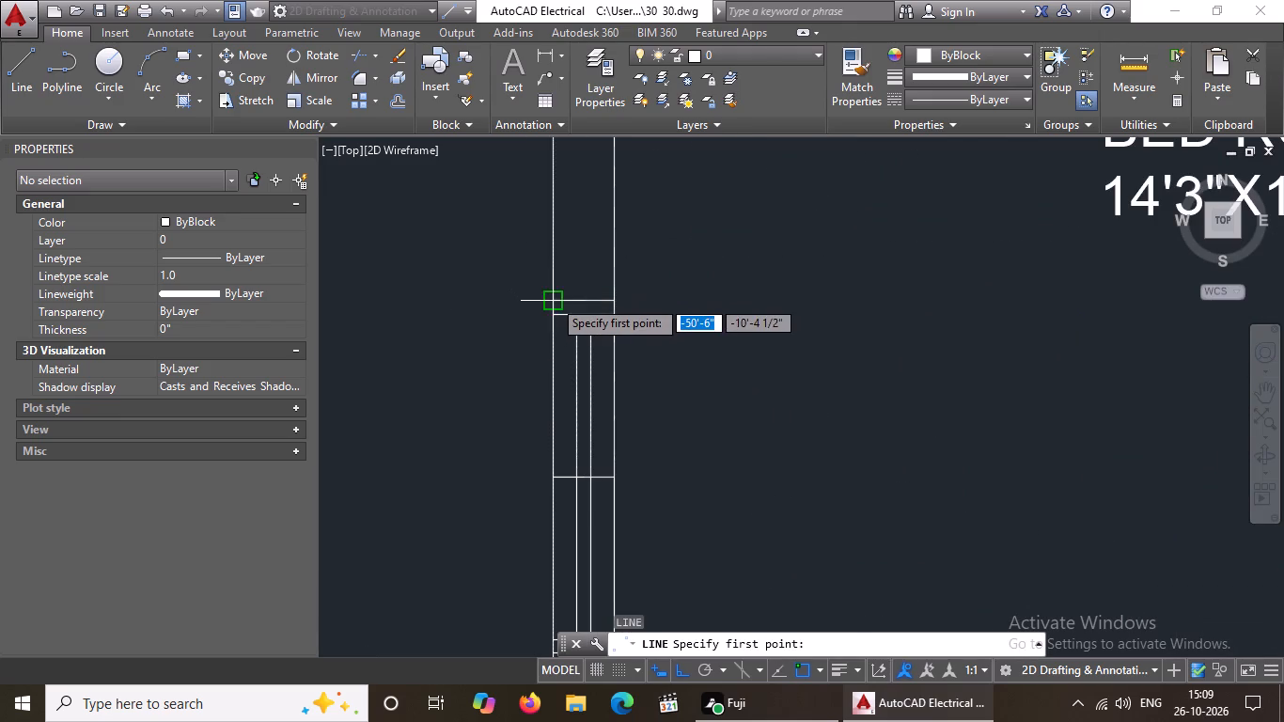